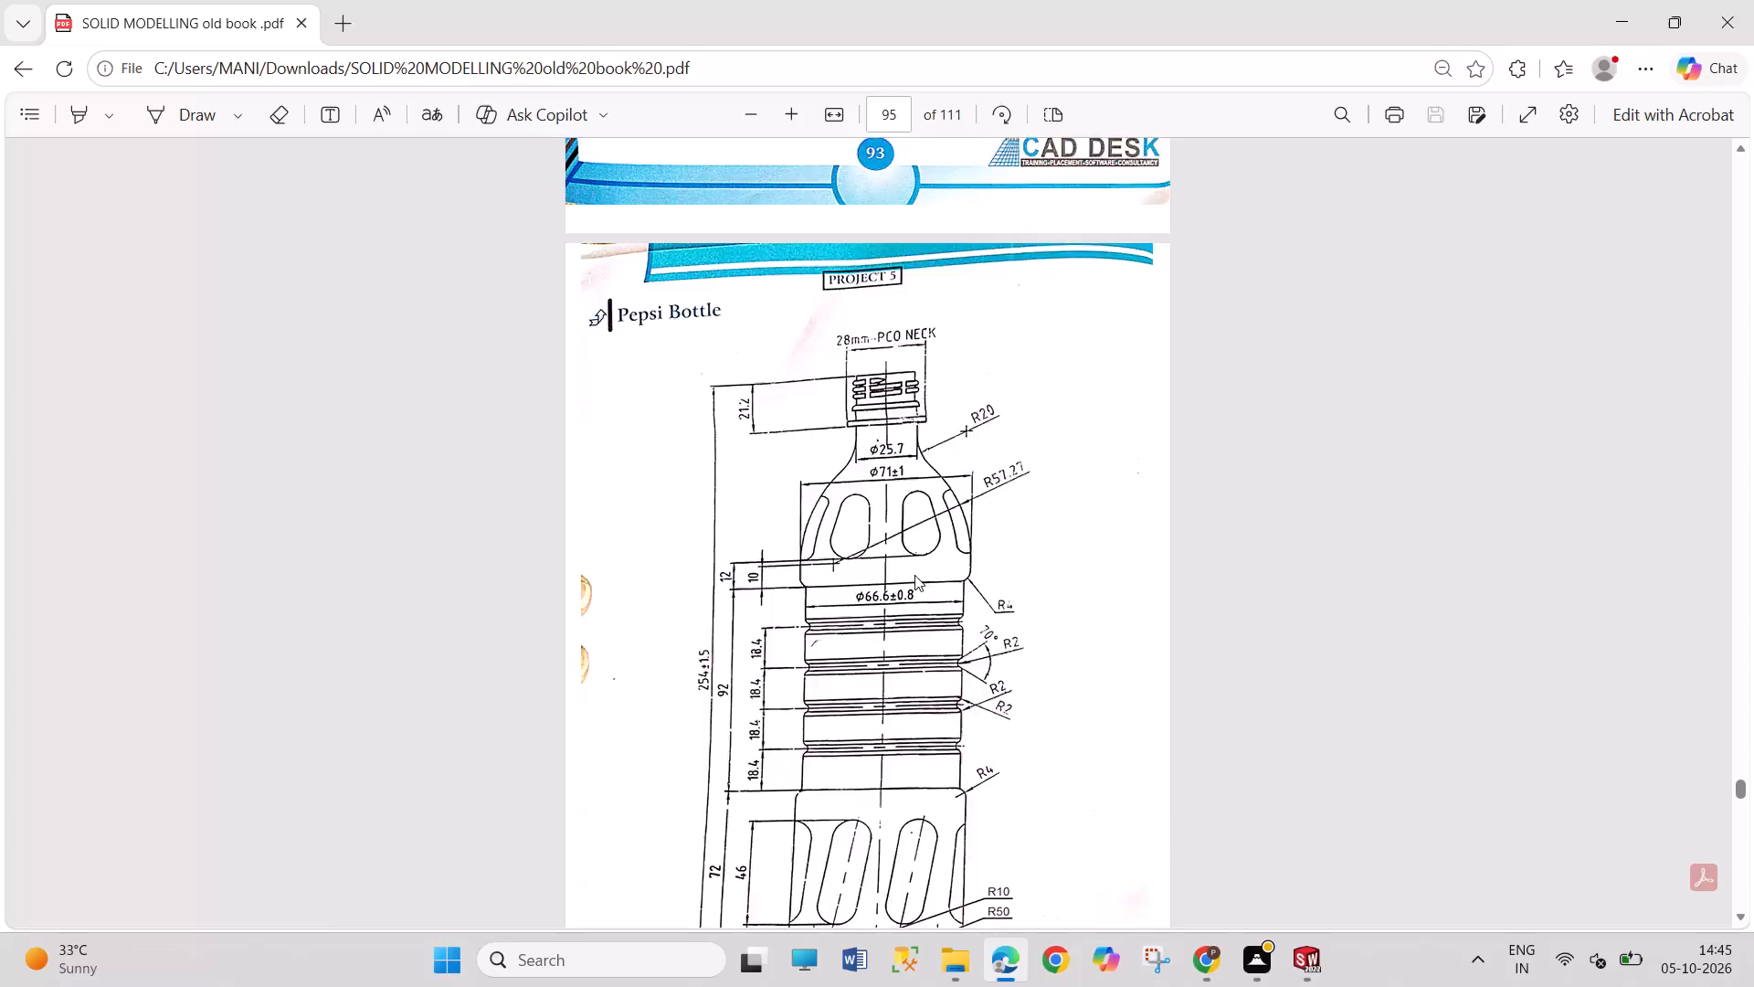
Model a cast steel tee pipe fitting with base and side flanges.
Browse back through the solid modelling book PDF to find the Tee Fitting part drawing on page 27.
scroll(914, 575, "up", 19)
scroll(914, 575, "up", 12)
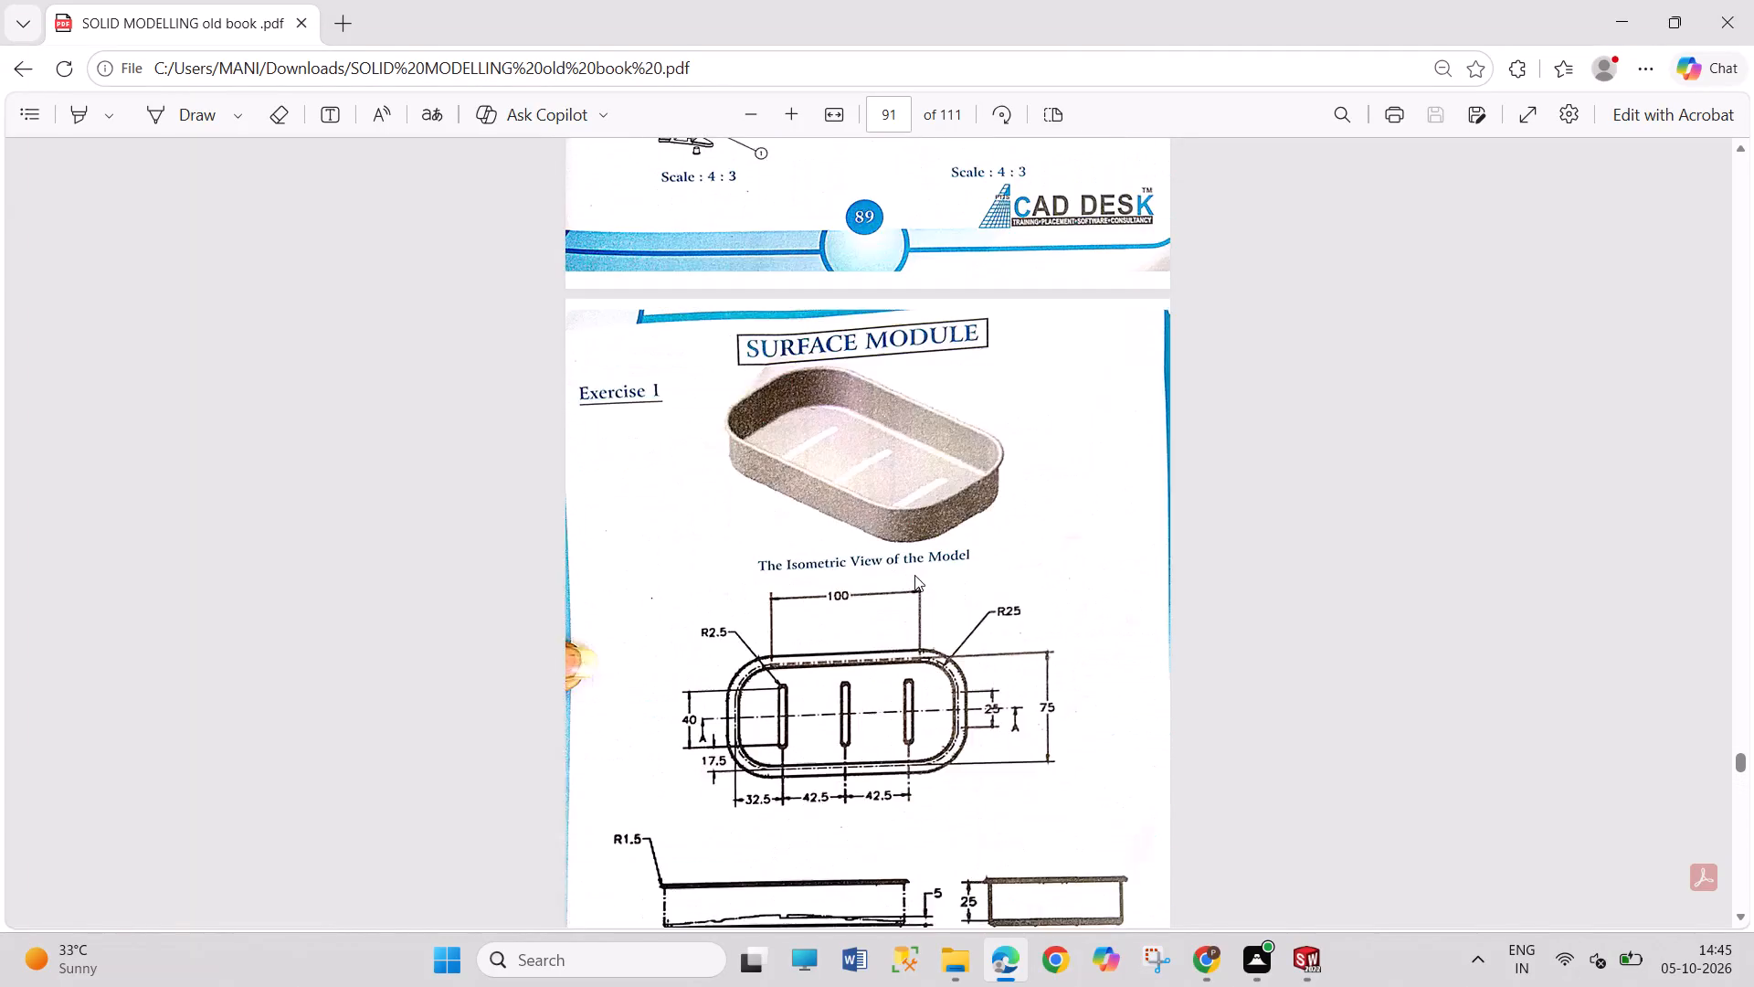
scroll(914, 575, "up", 17)
scroll(914, 575, "up", 11)
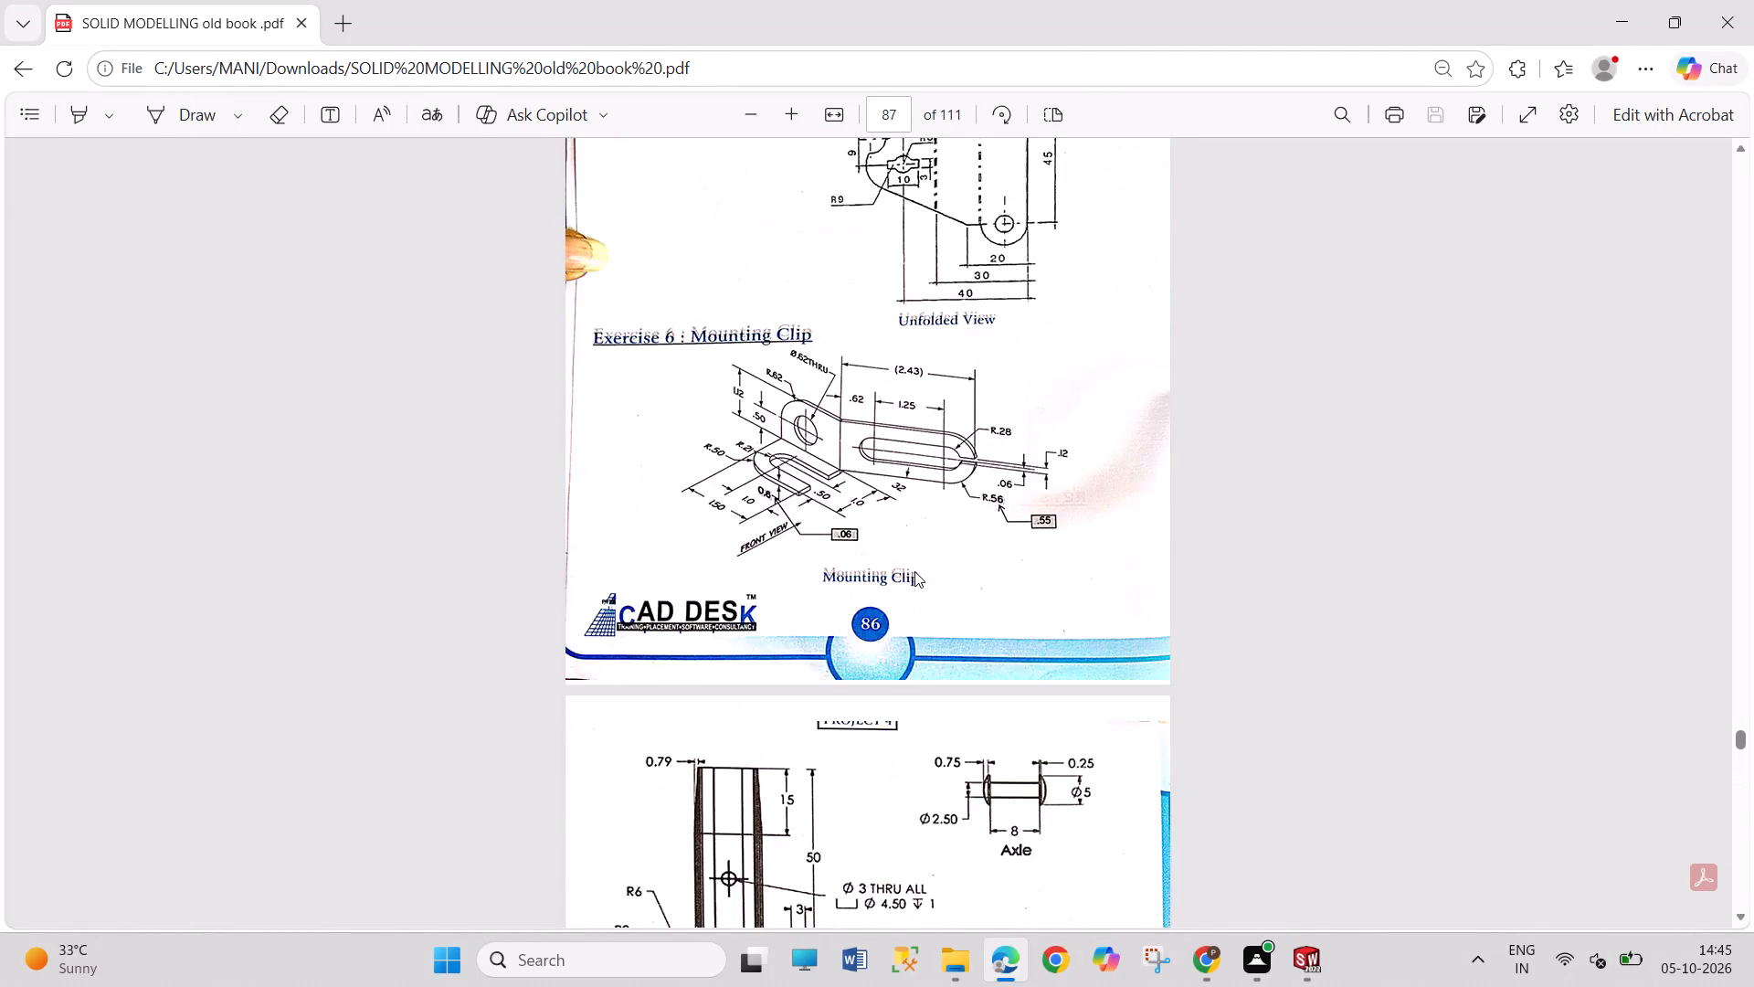
scroll(914, 571, "up", 15)
scroll(914, 570, "up", 12)
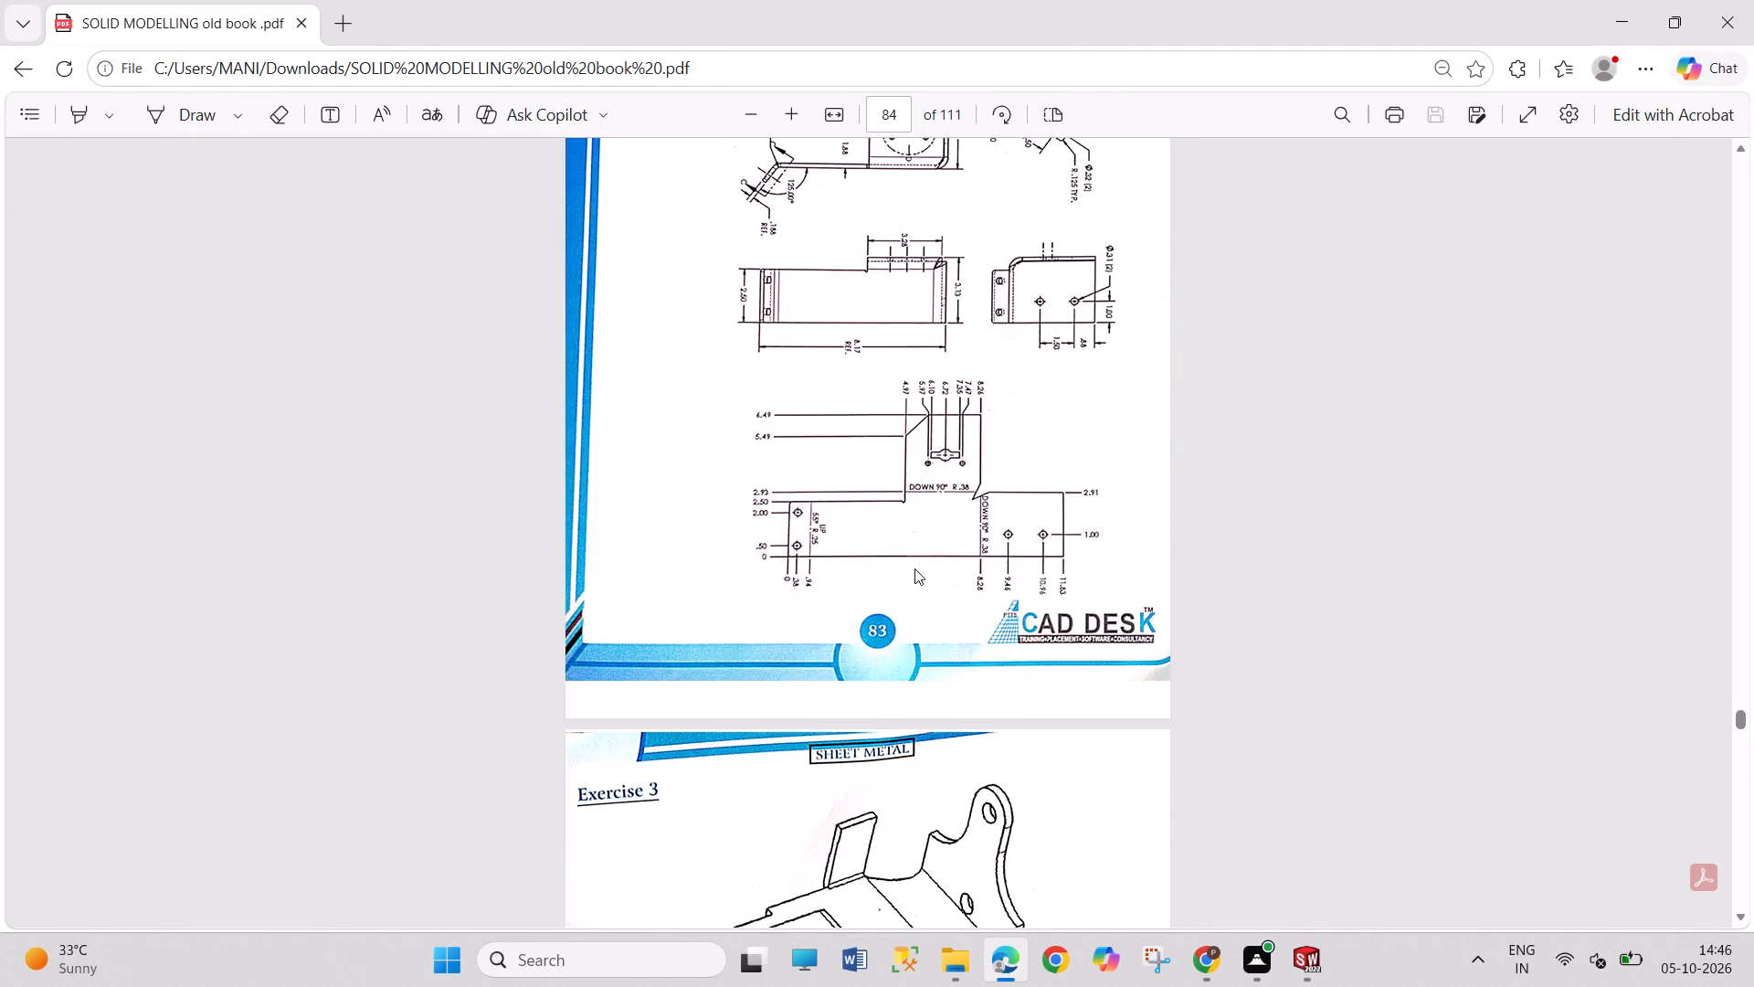
left_click_drag(1747, 717, 1753, 706)
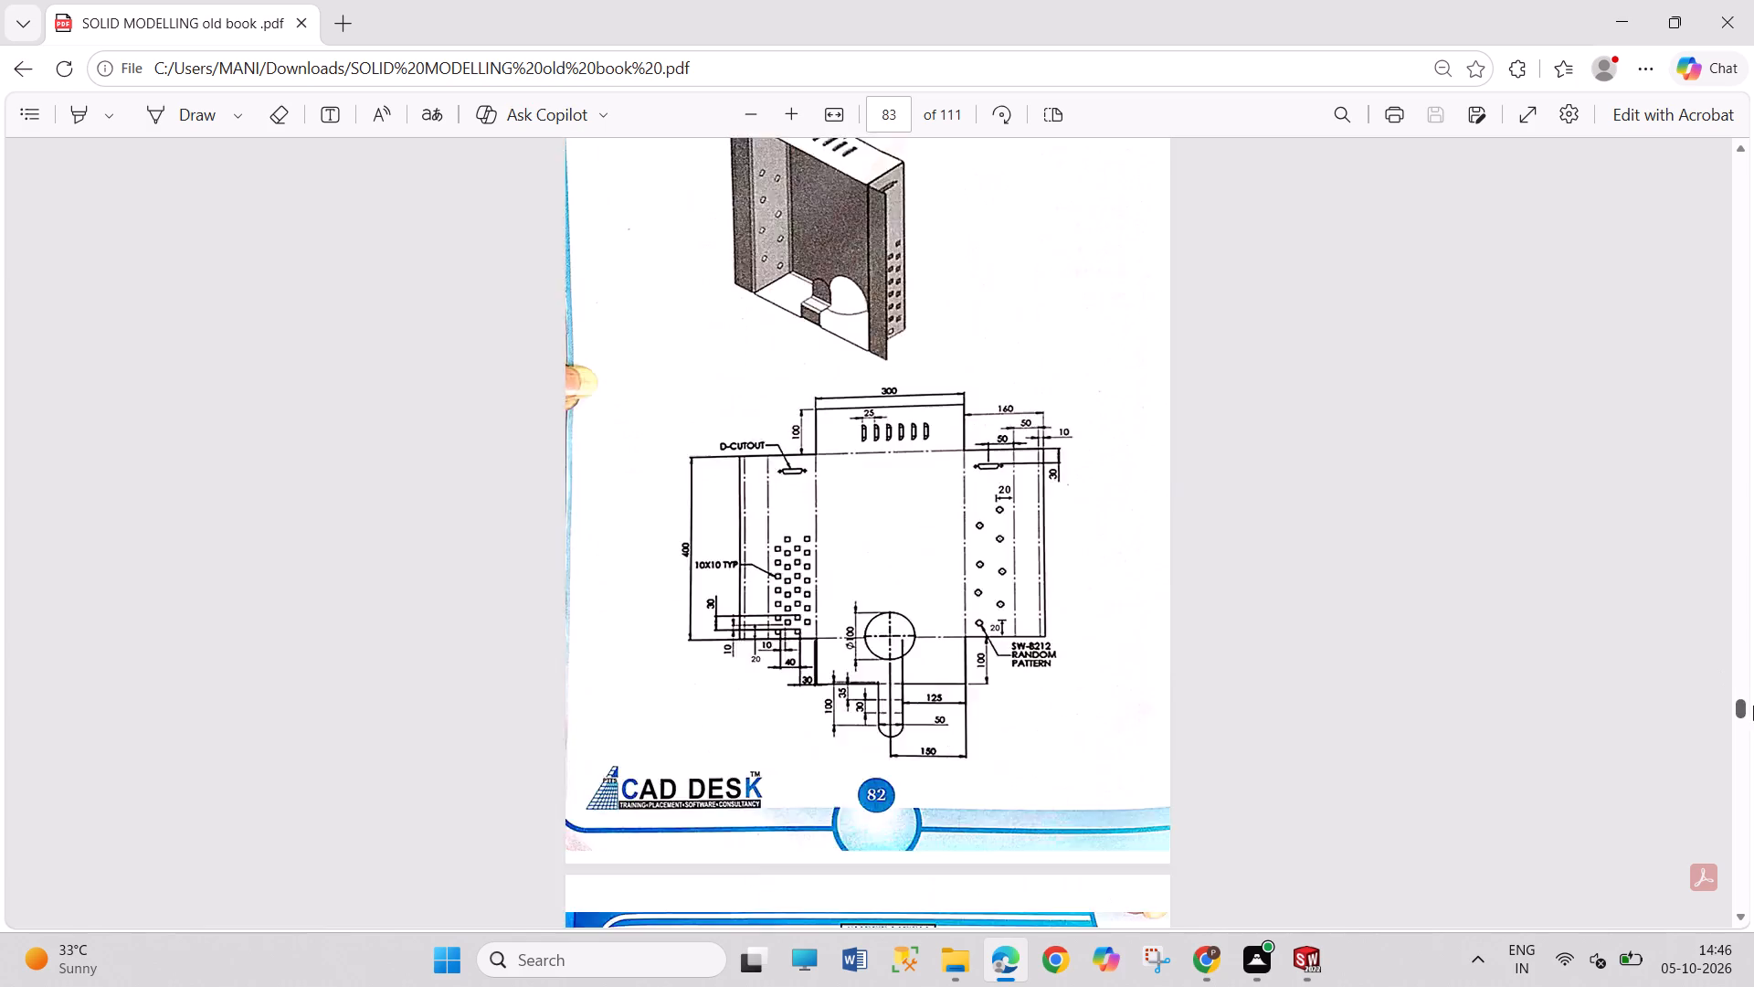
left_click_drag(1753, 706, 1752, 482)
scroll(1087, 598, "up", 5)
scroll(1087, 598, "down", 3)
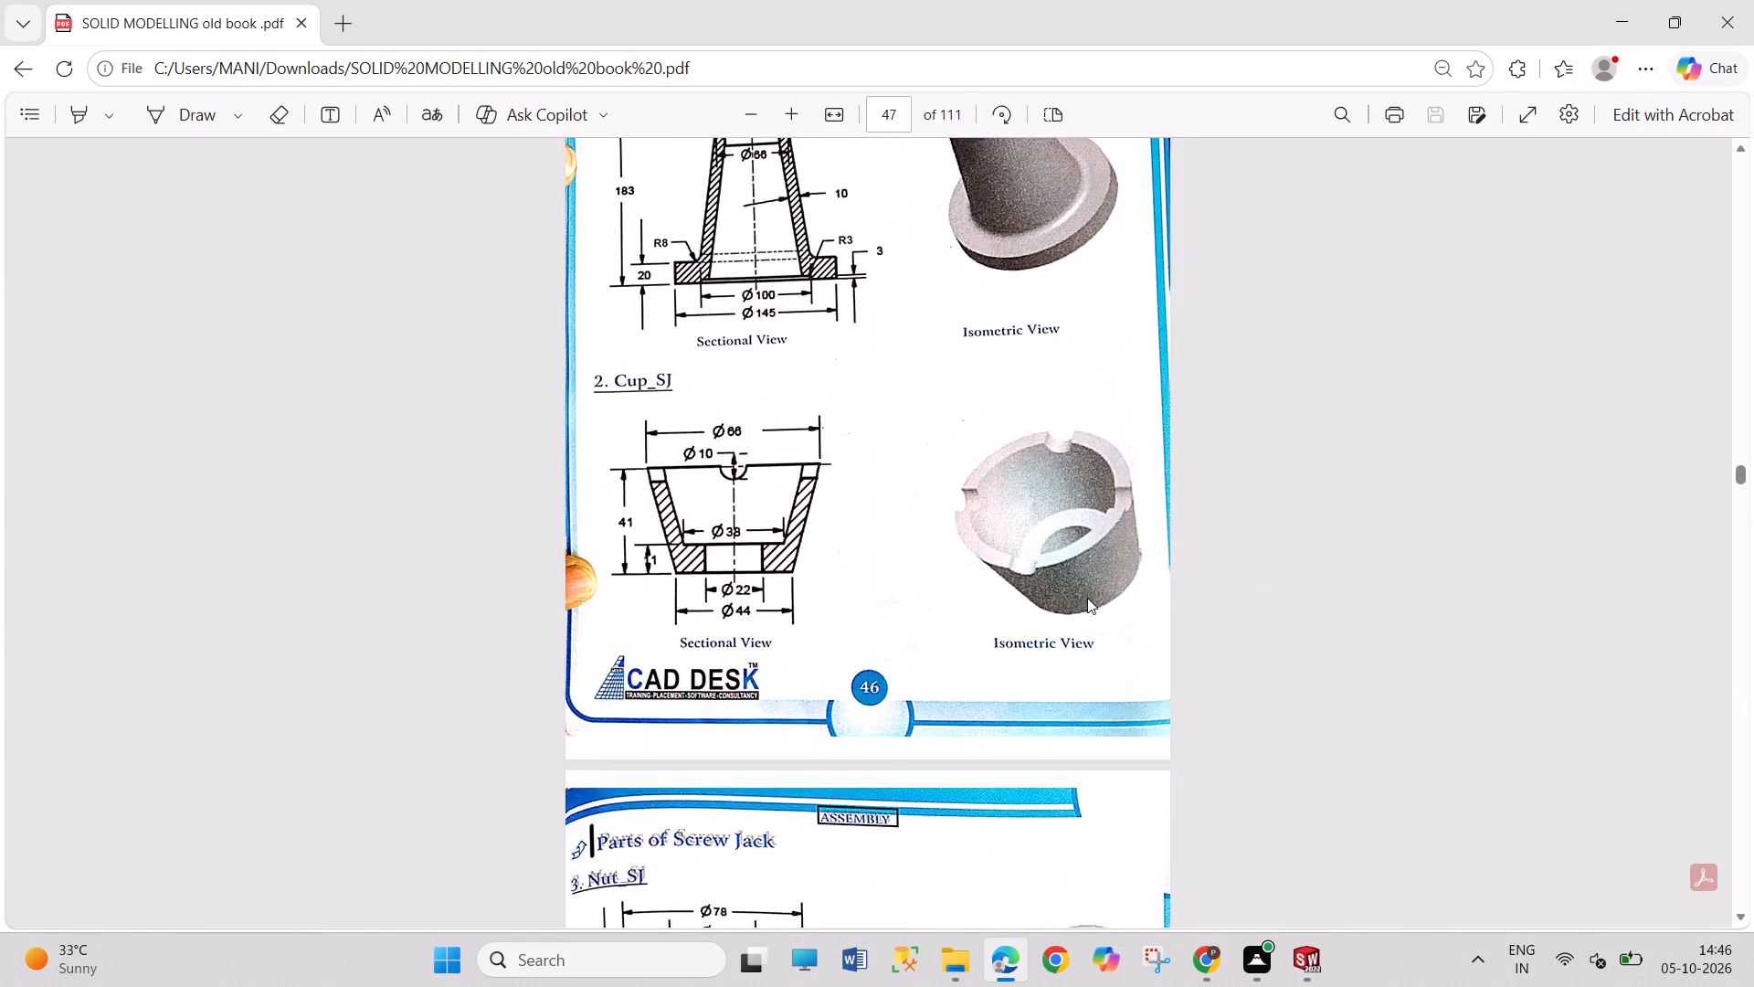
scroll(1087, 598, "down", 20)
scroll(1087, 598, "down", 1)
scroll(1093, 595, "up", 6)
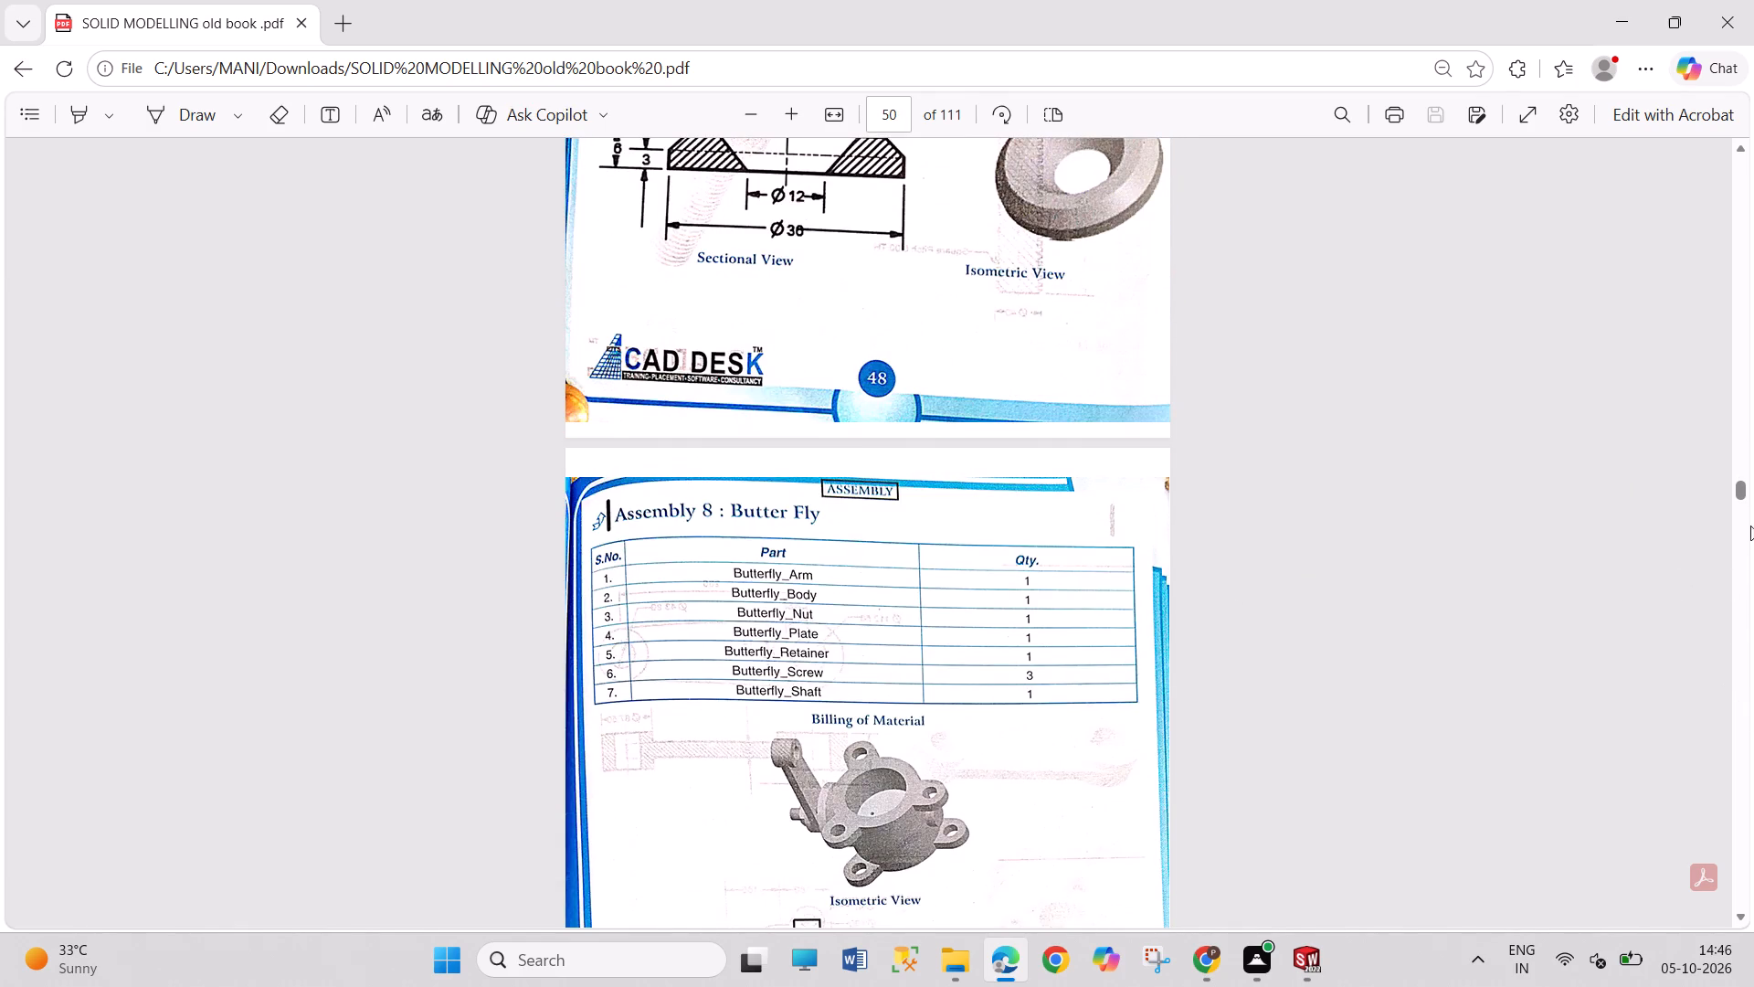
left_click_drag(1744, 495, 1741, 389)
scroll(1136, 641, "up", 4)
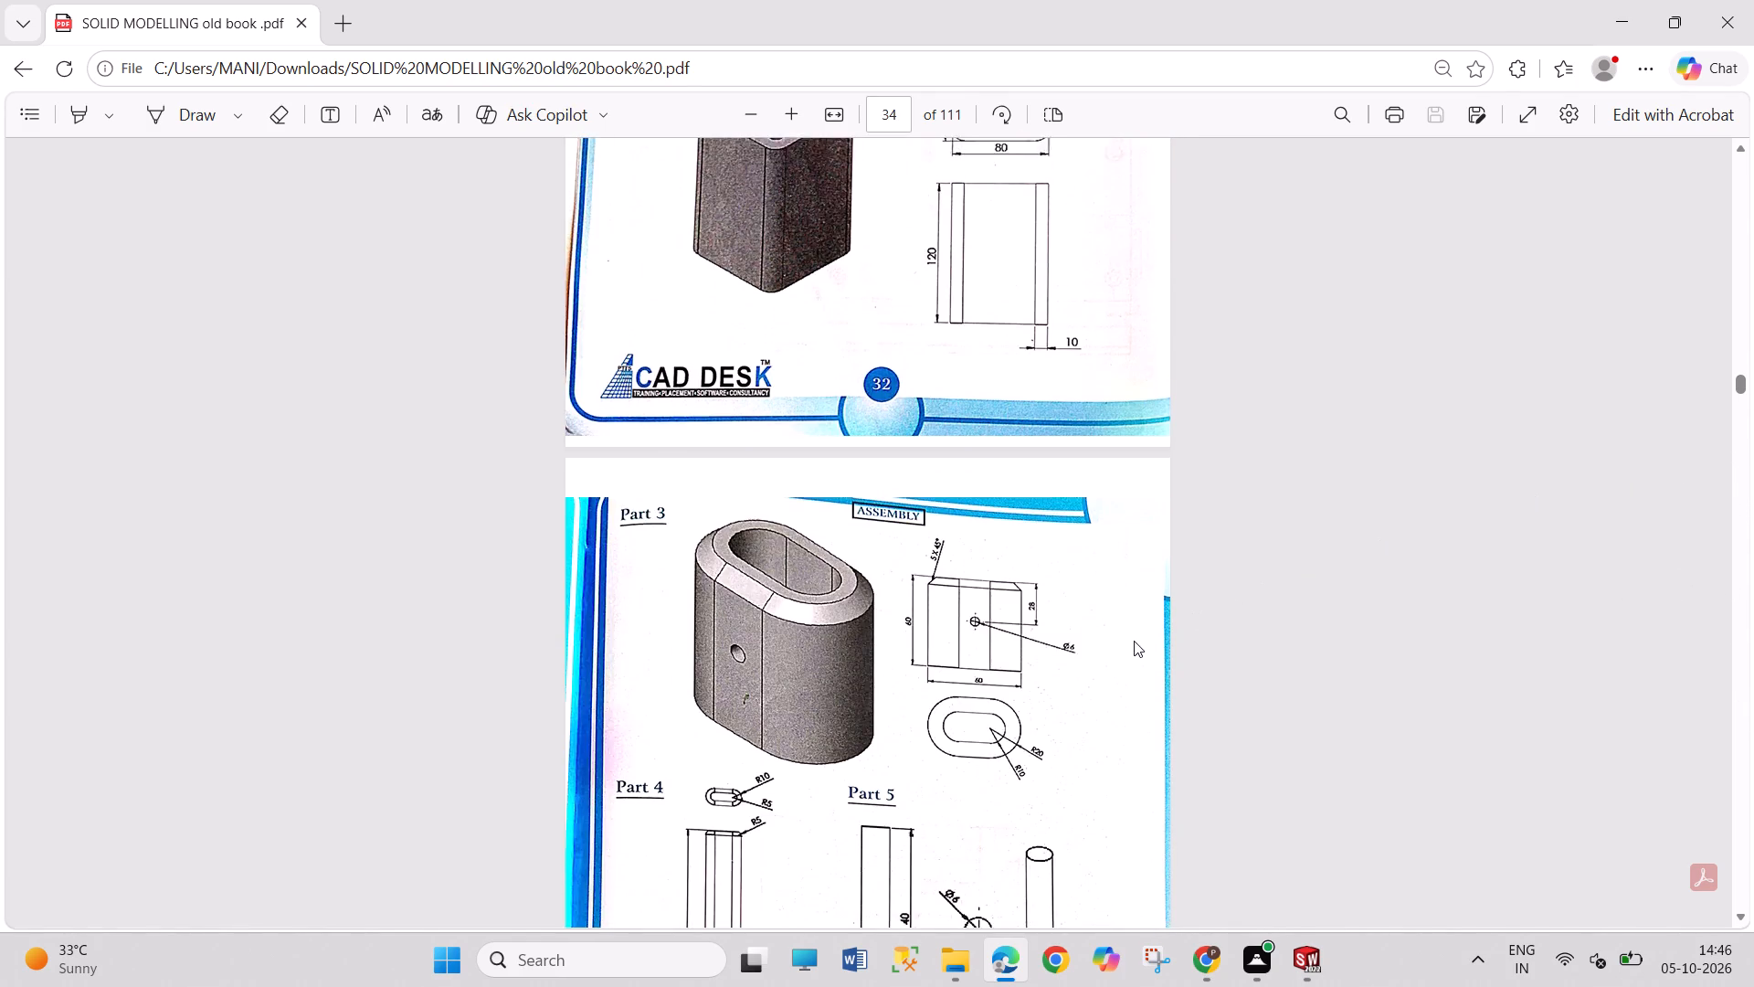
scroll(1134, 641, "up", 19)
scroll(1134, 641, "up", 8)
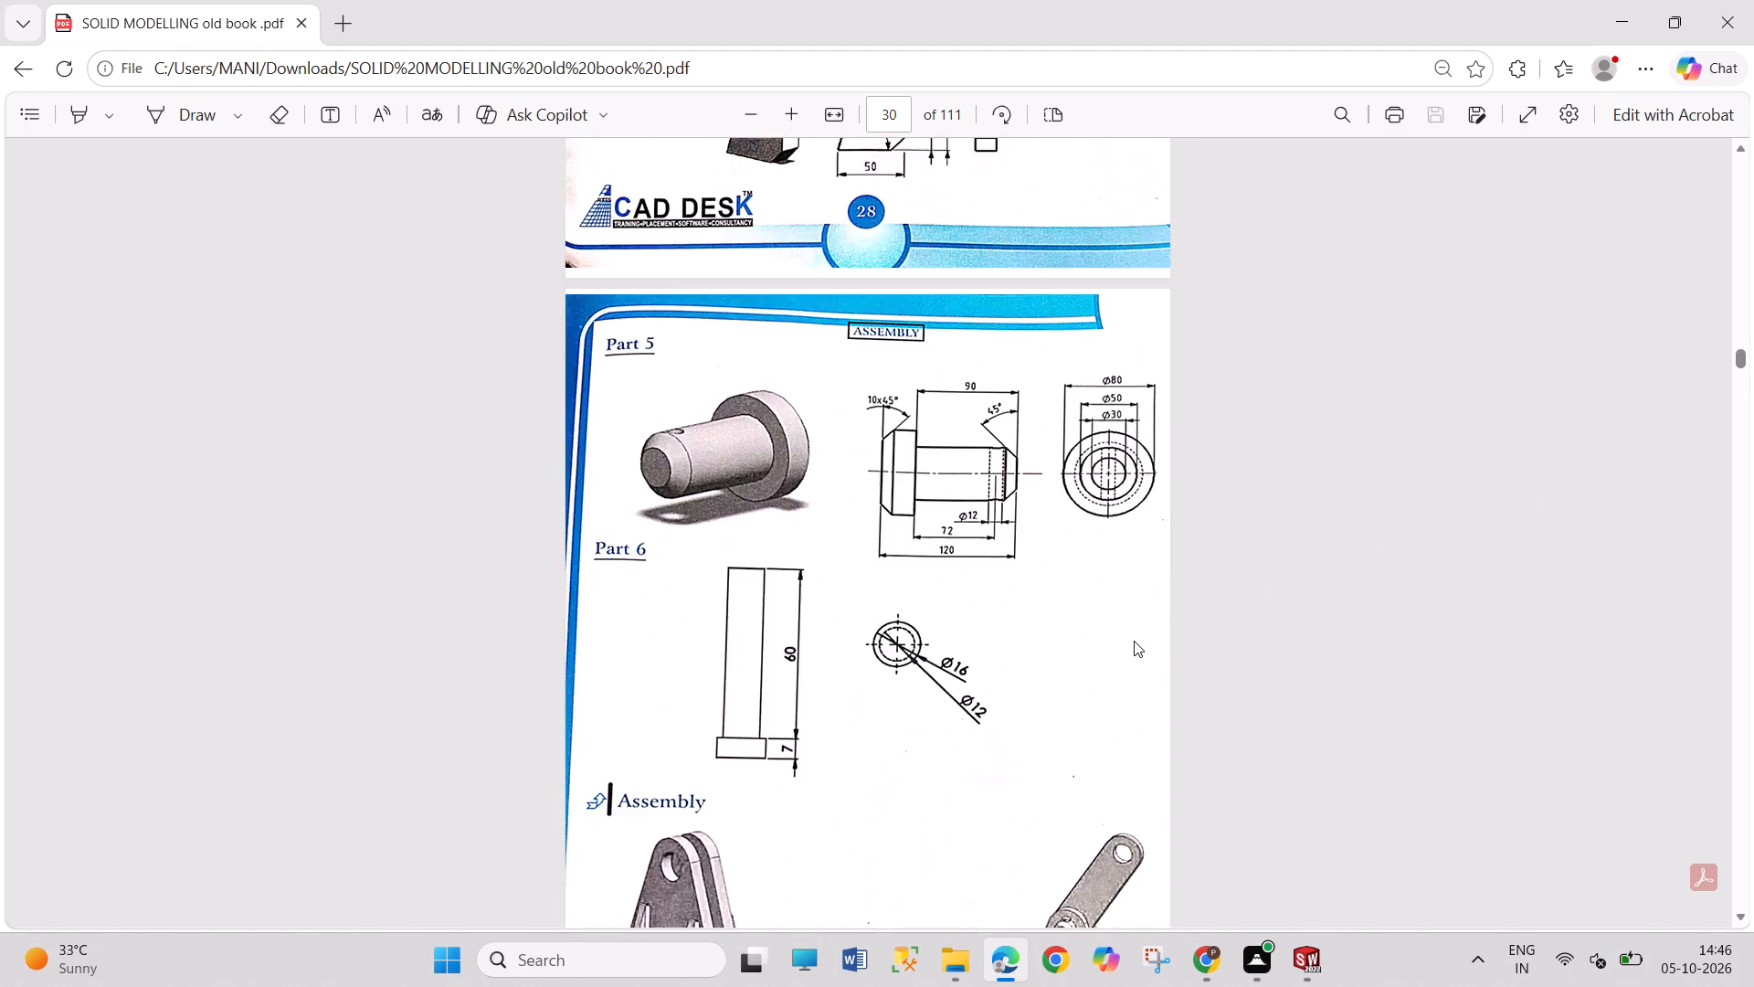
scroll(1134, 641, "up", 20)
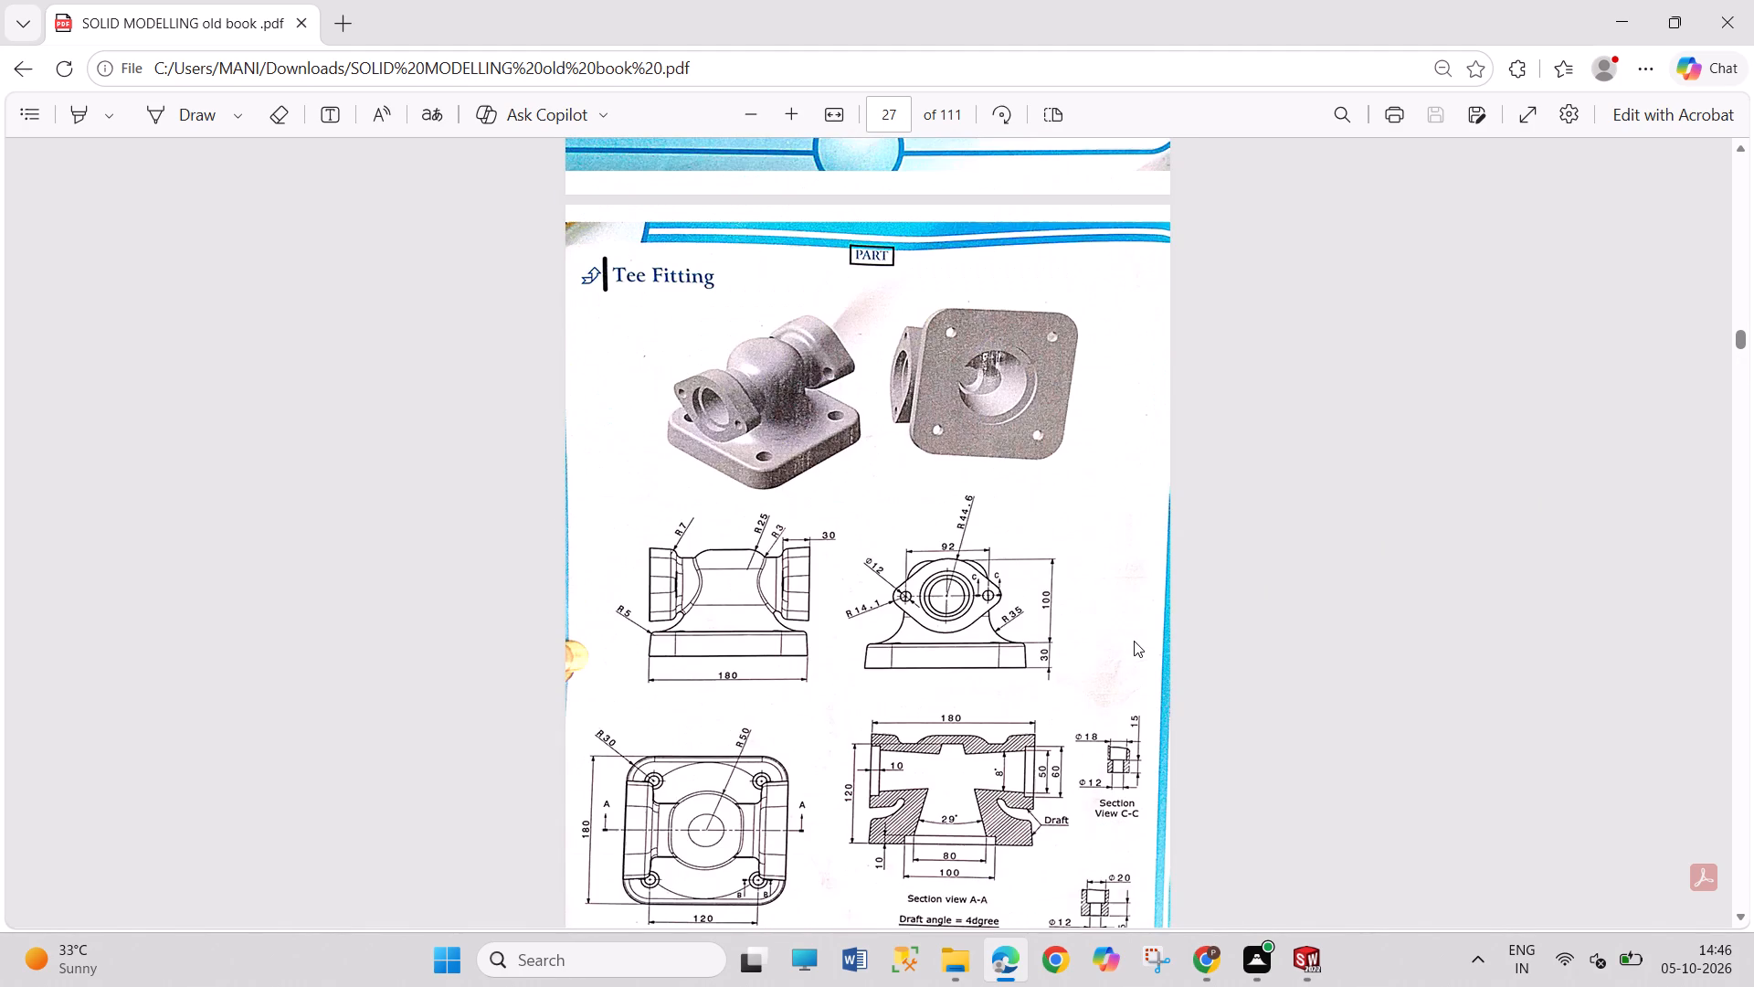
scroll(1134, 641, "down", 1)
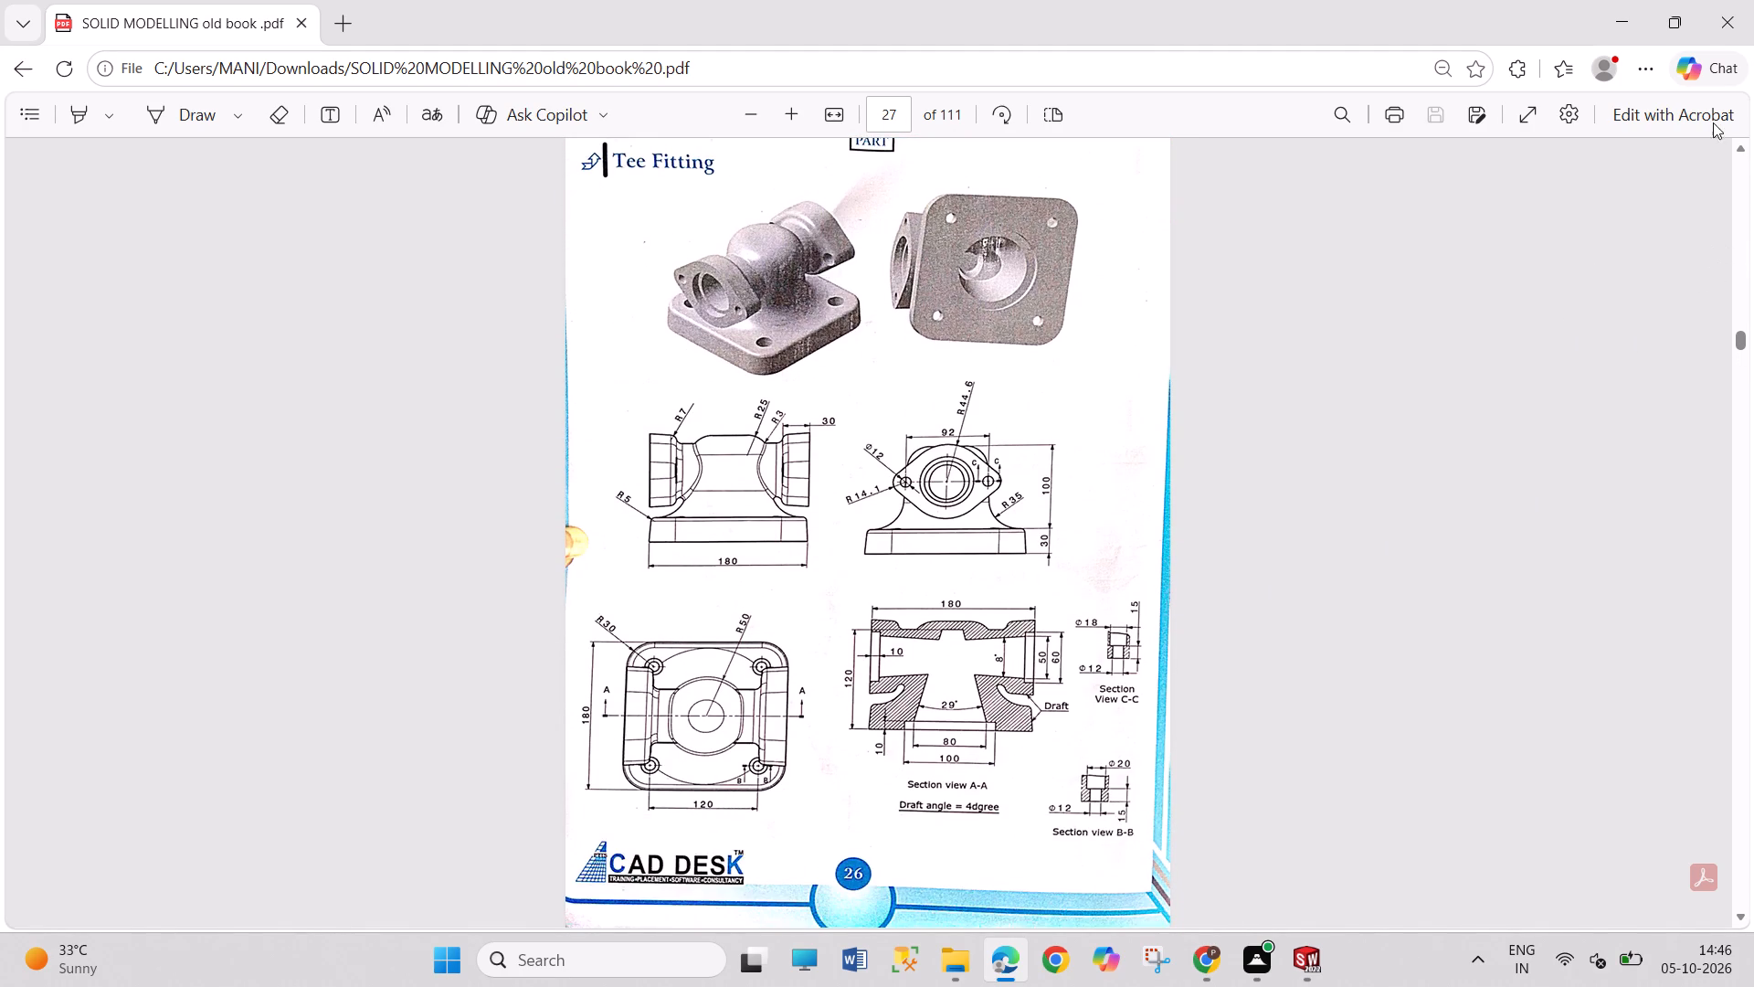
Examine the Tee Fitting drawing's isometric, orthographic and section views along with their dimensions.
left_click(1743, 146)
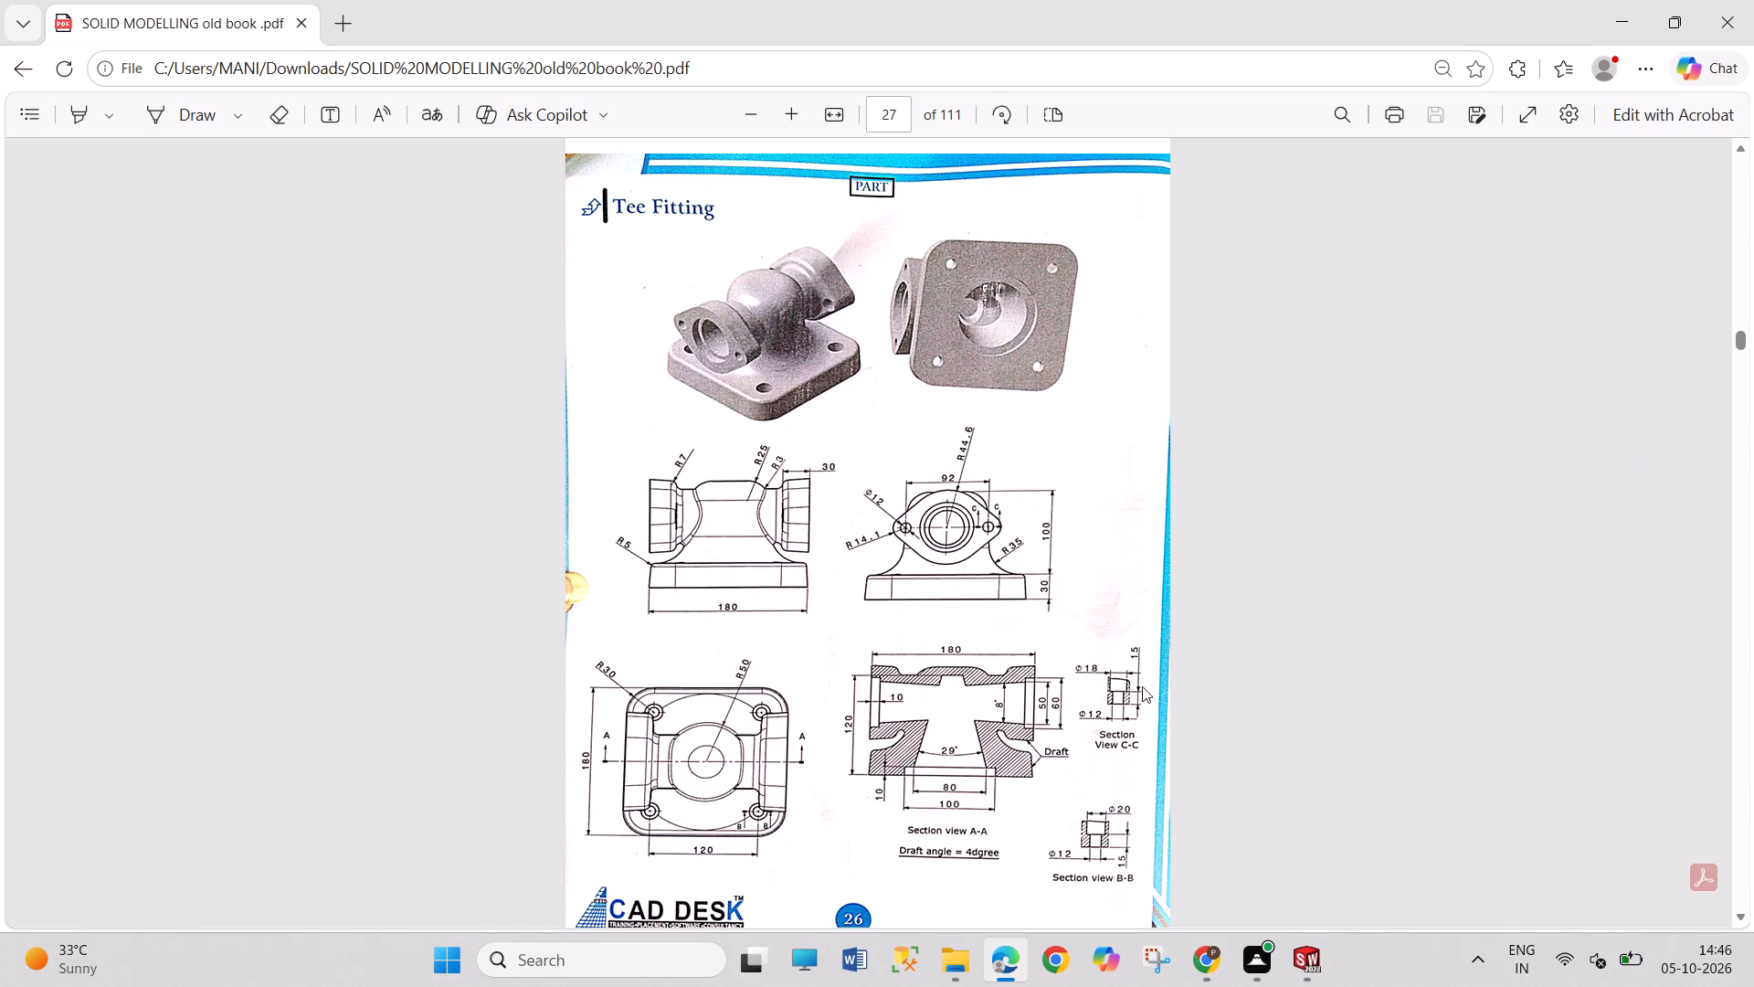
left_click(1737, 912)
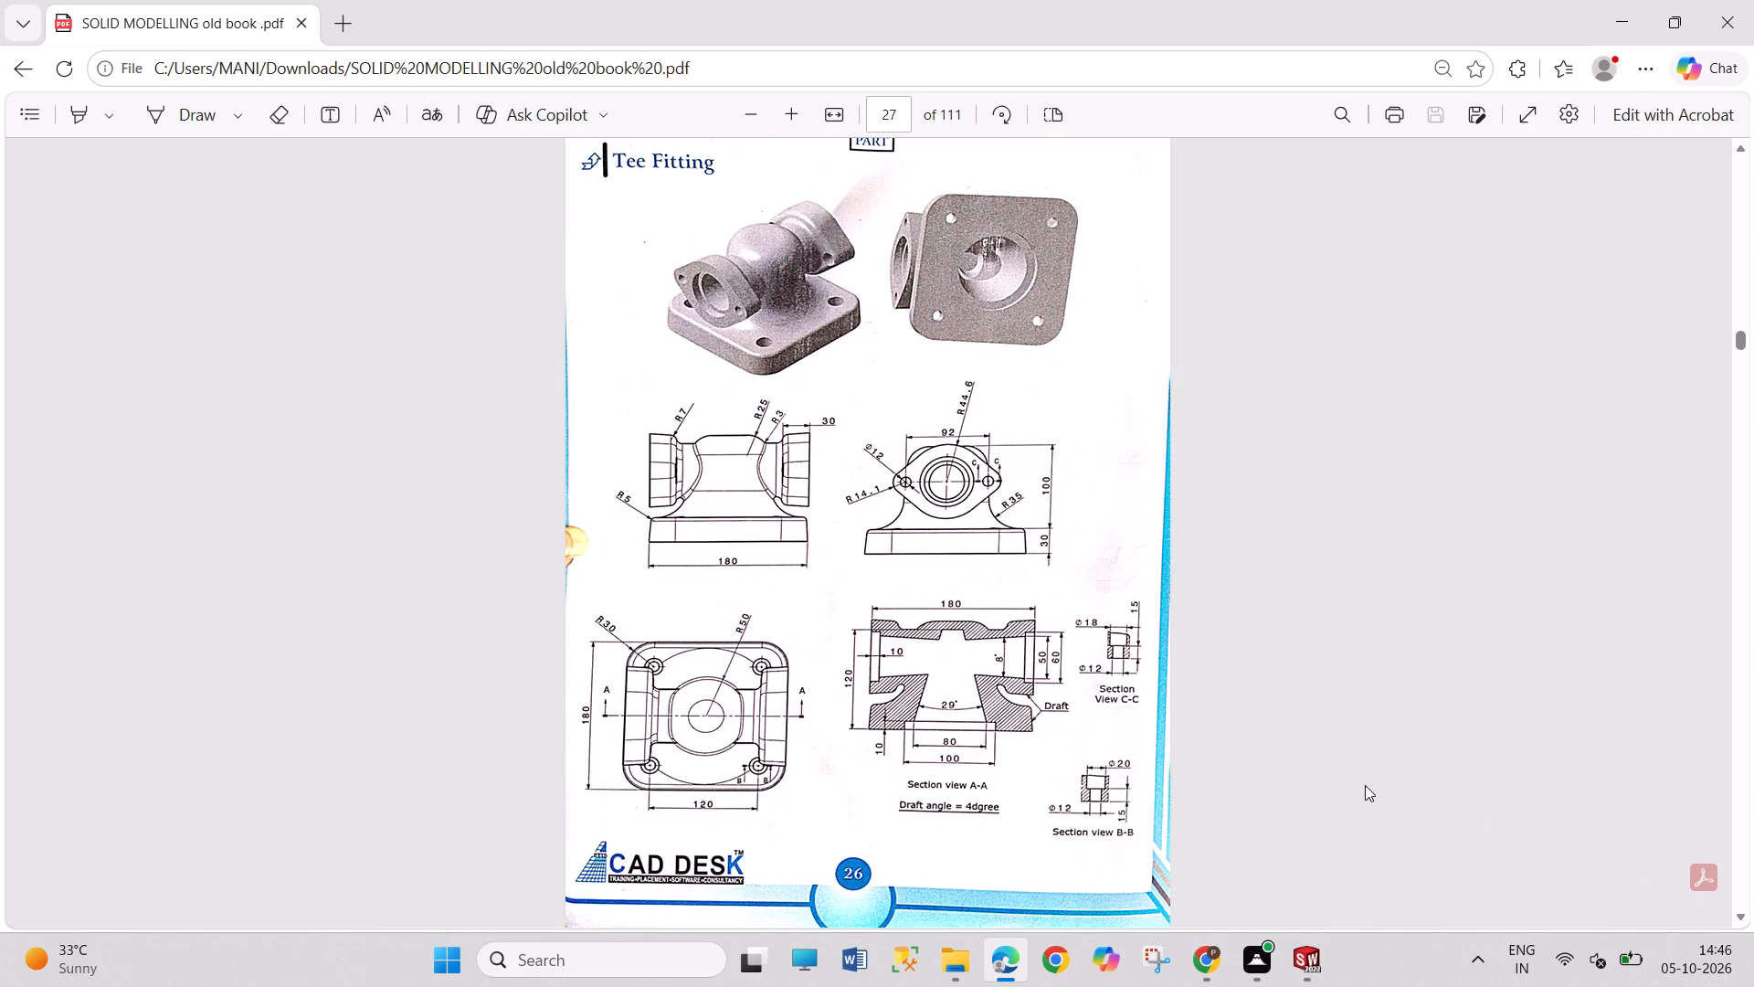
left_click(766, 112)
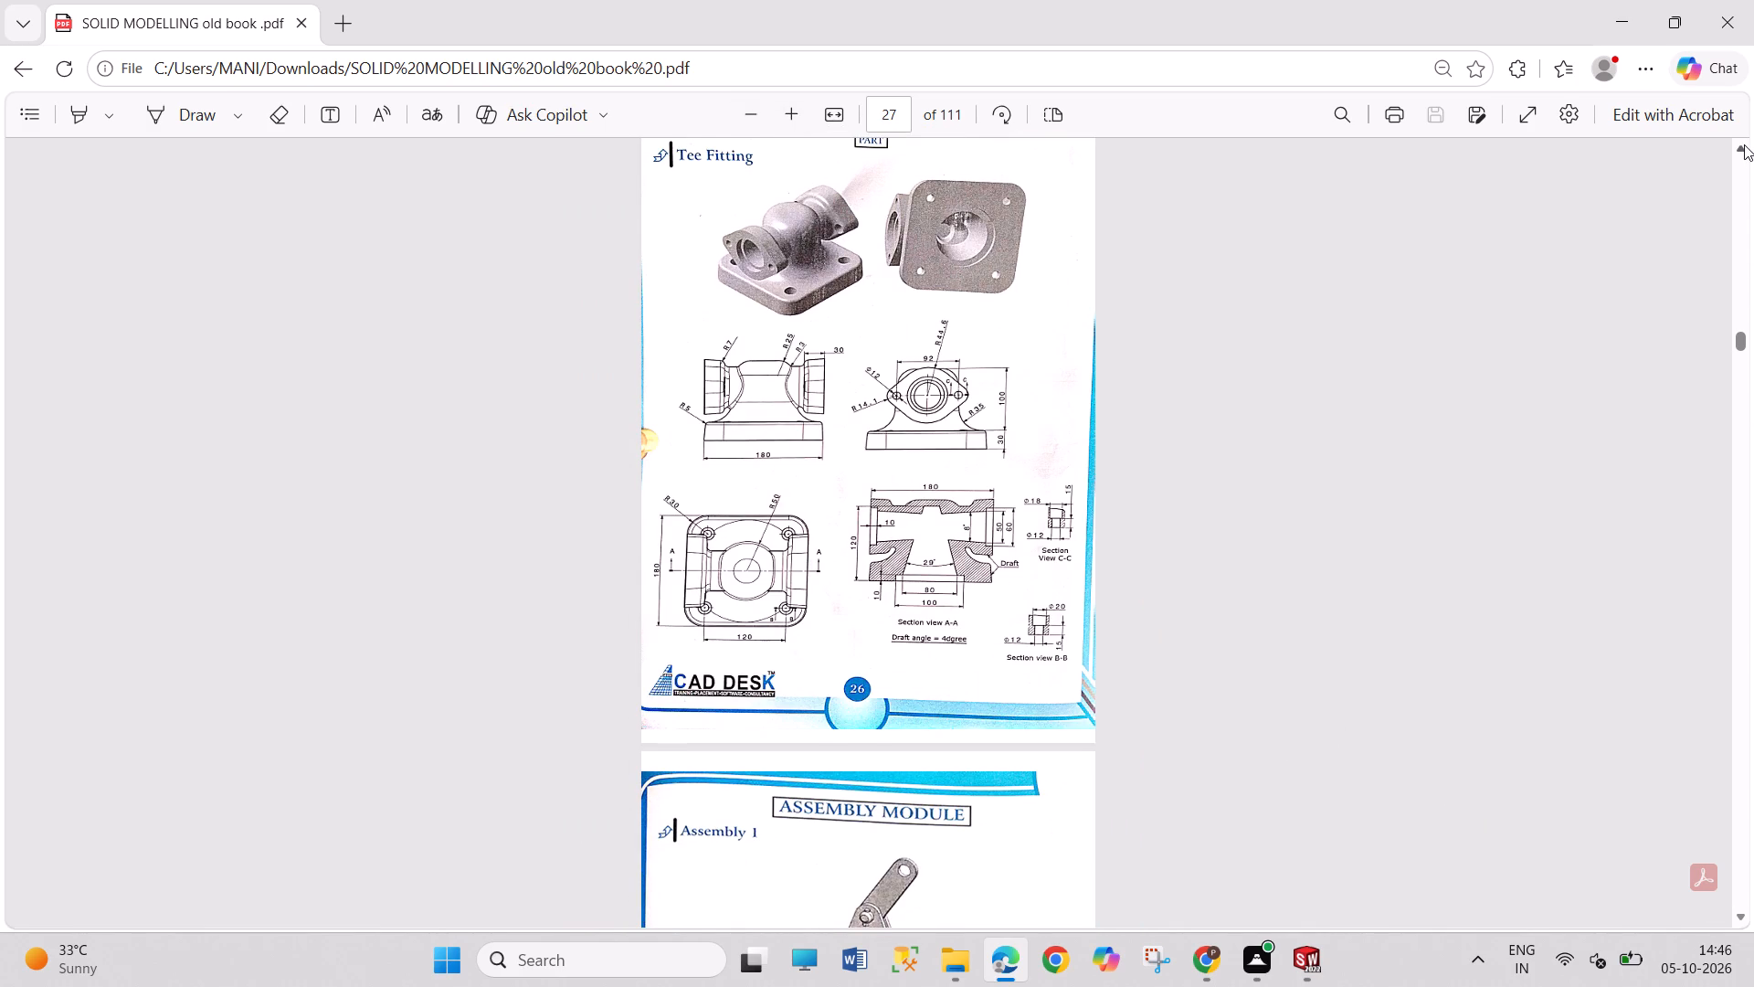
left_click(1744, 144)
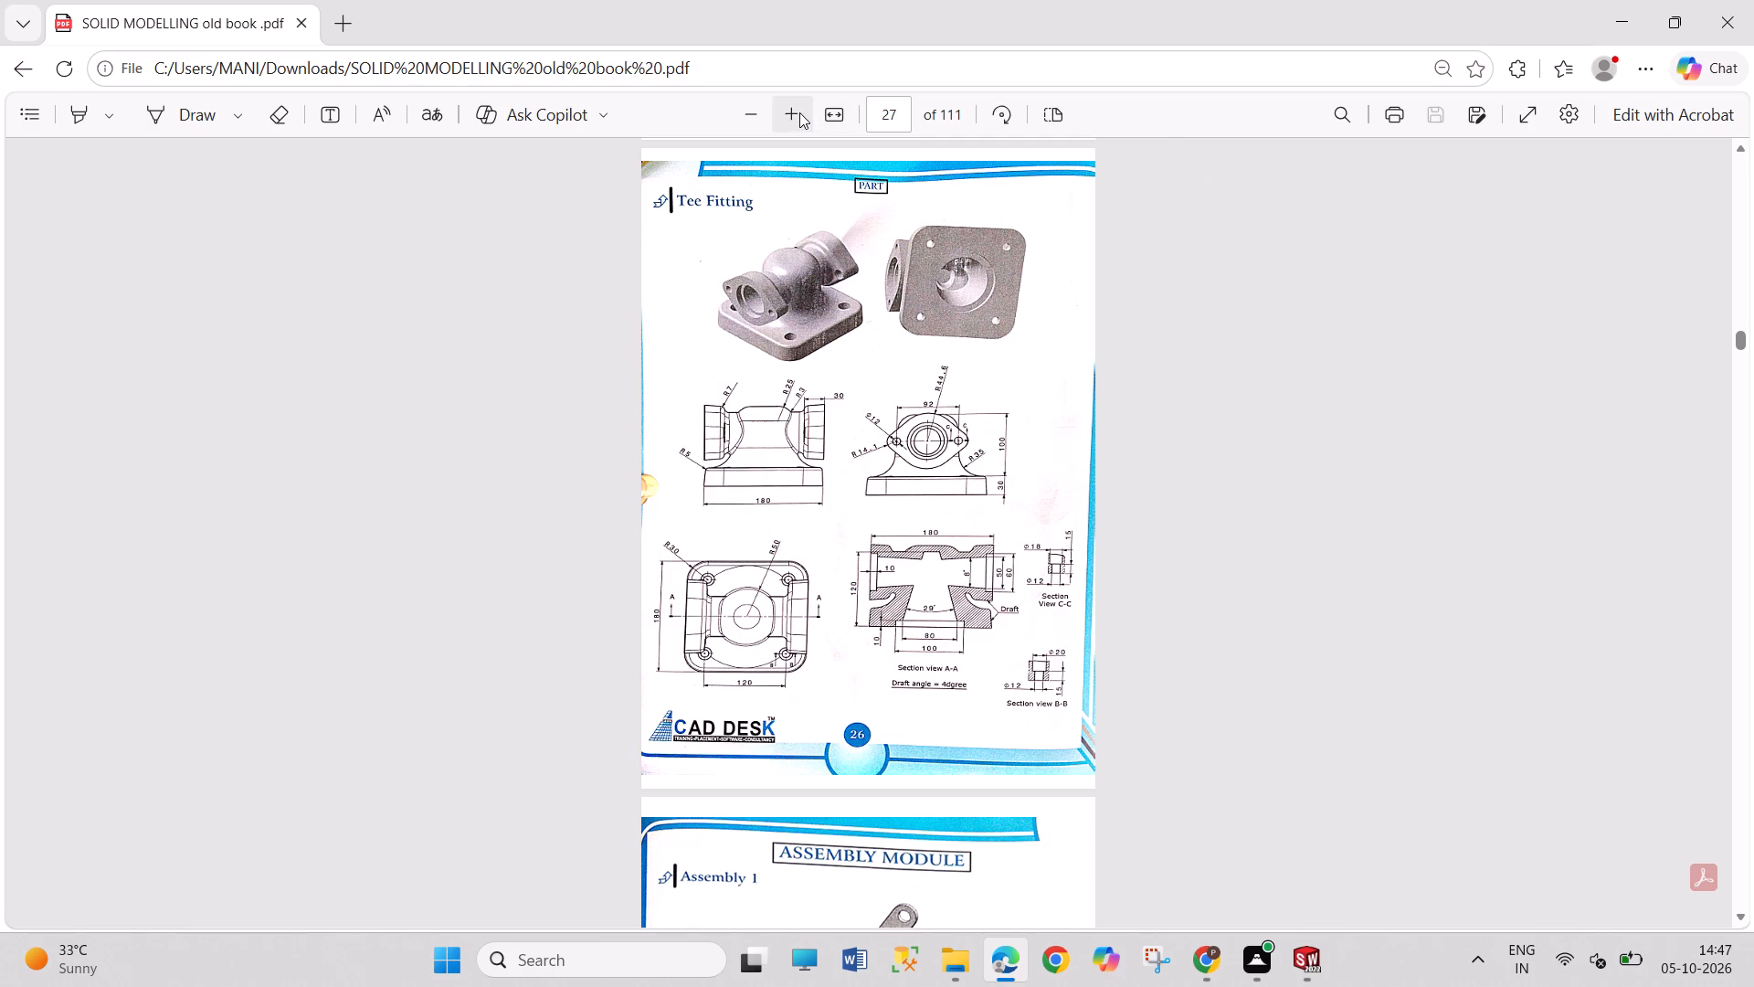
left_click(799, 112)
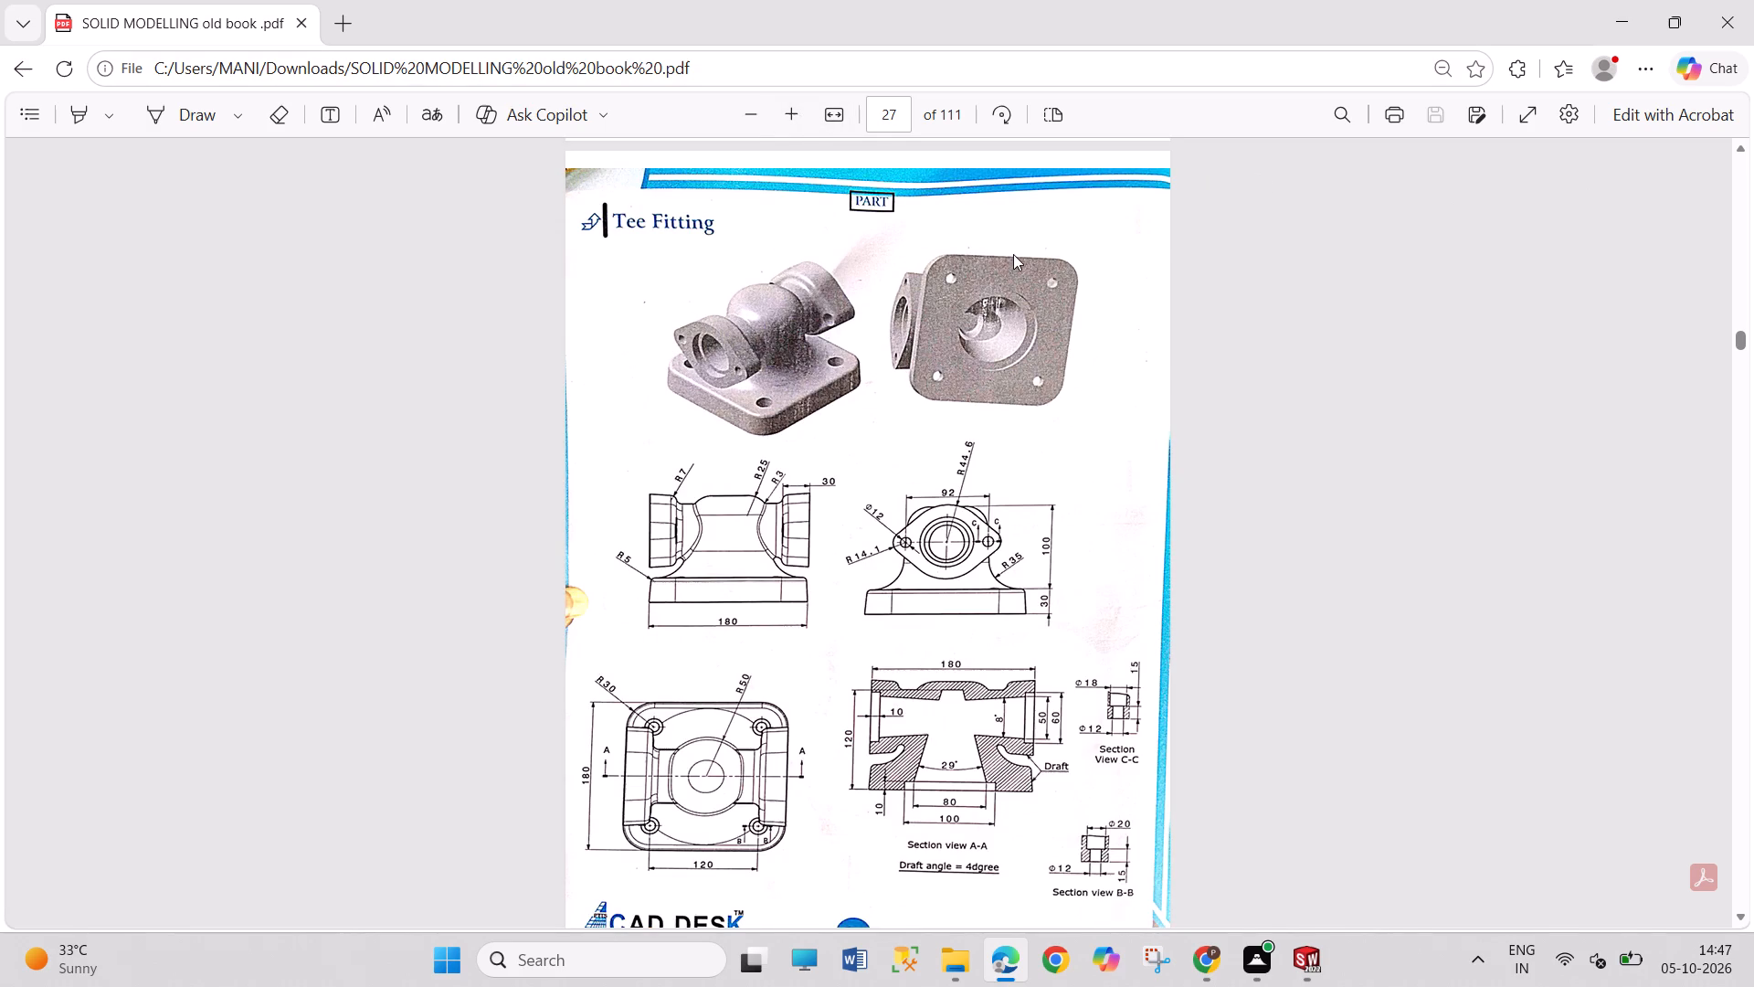
scroll(1016, 253, "down", 1)
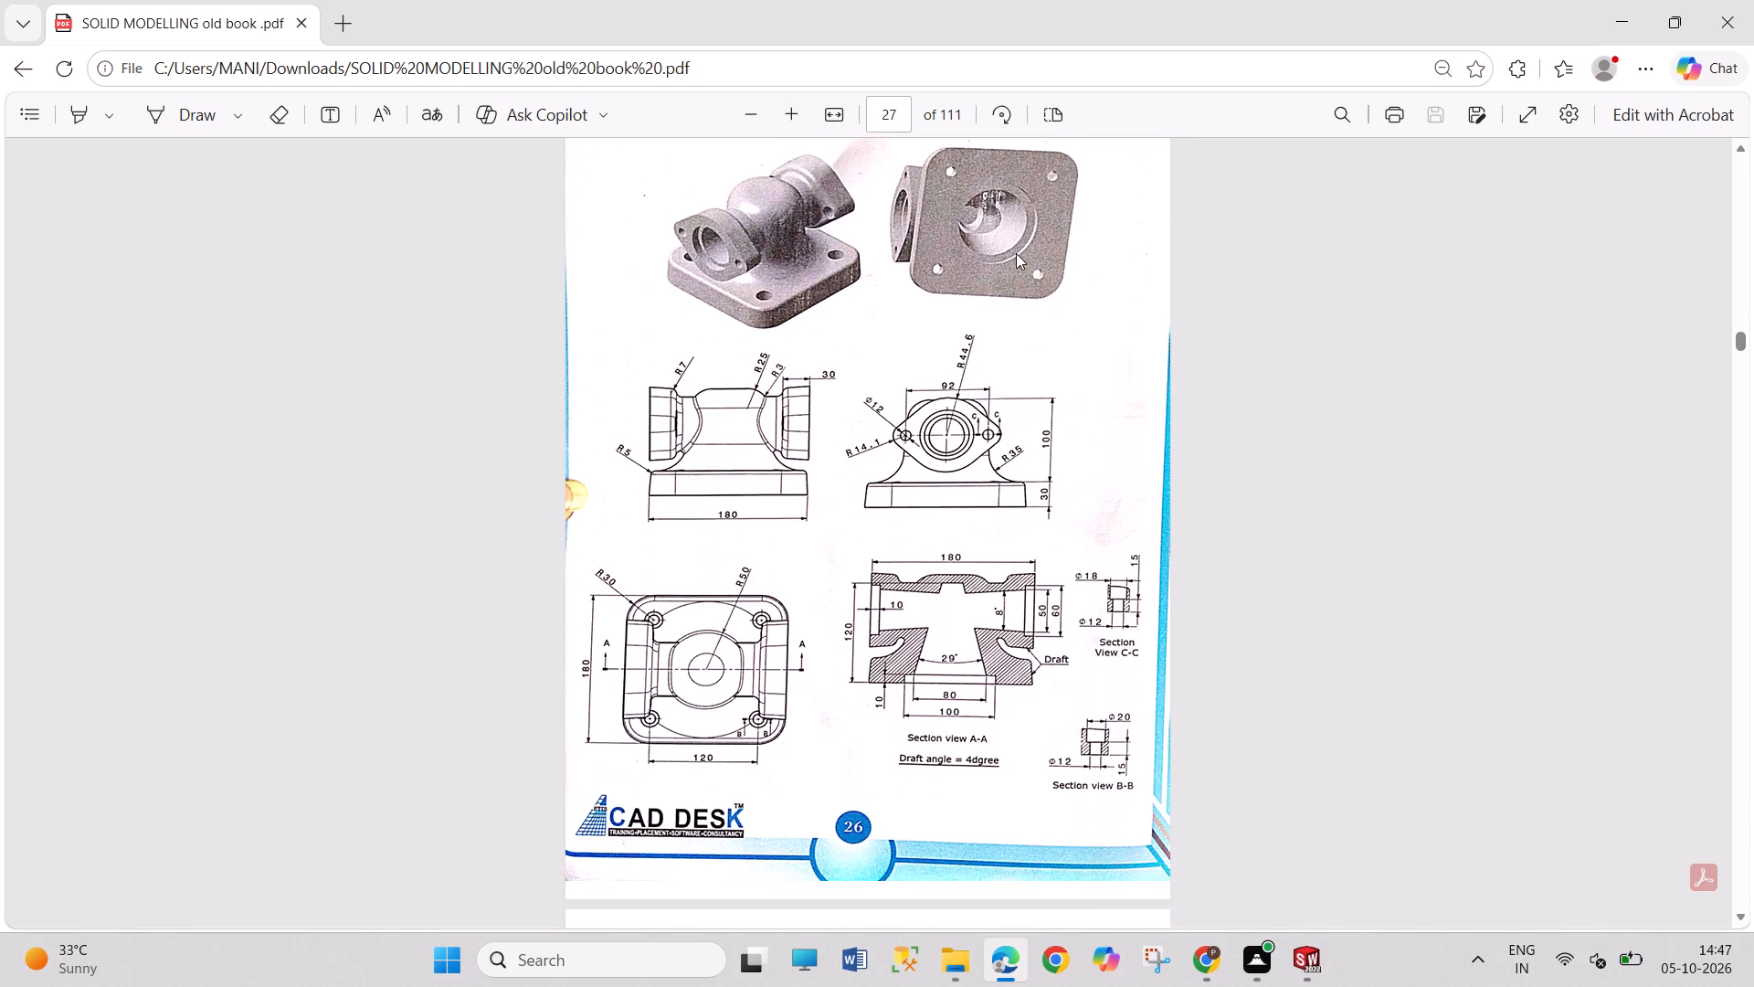
left_click(1742, 345)
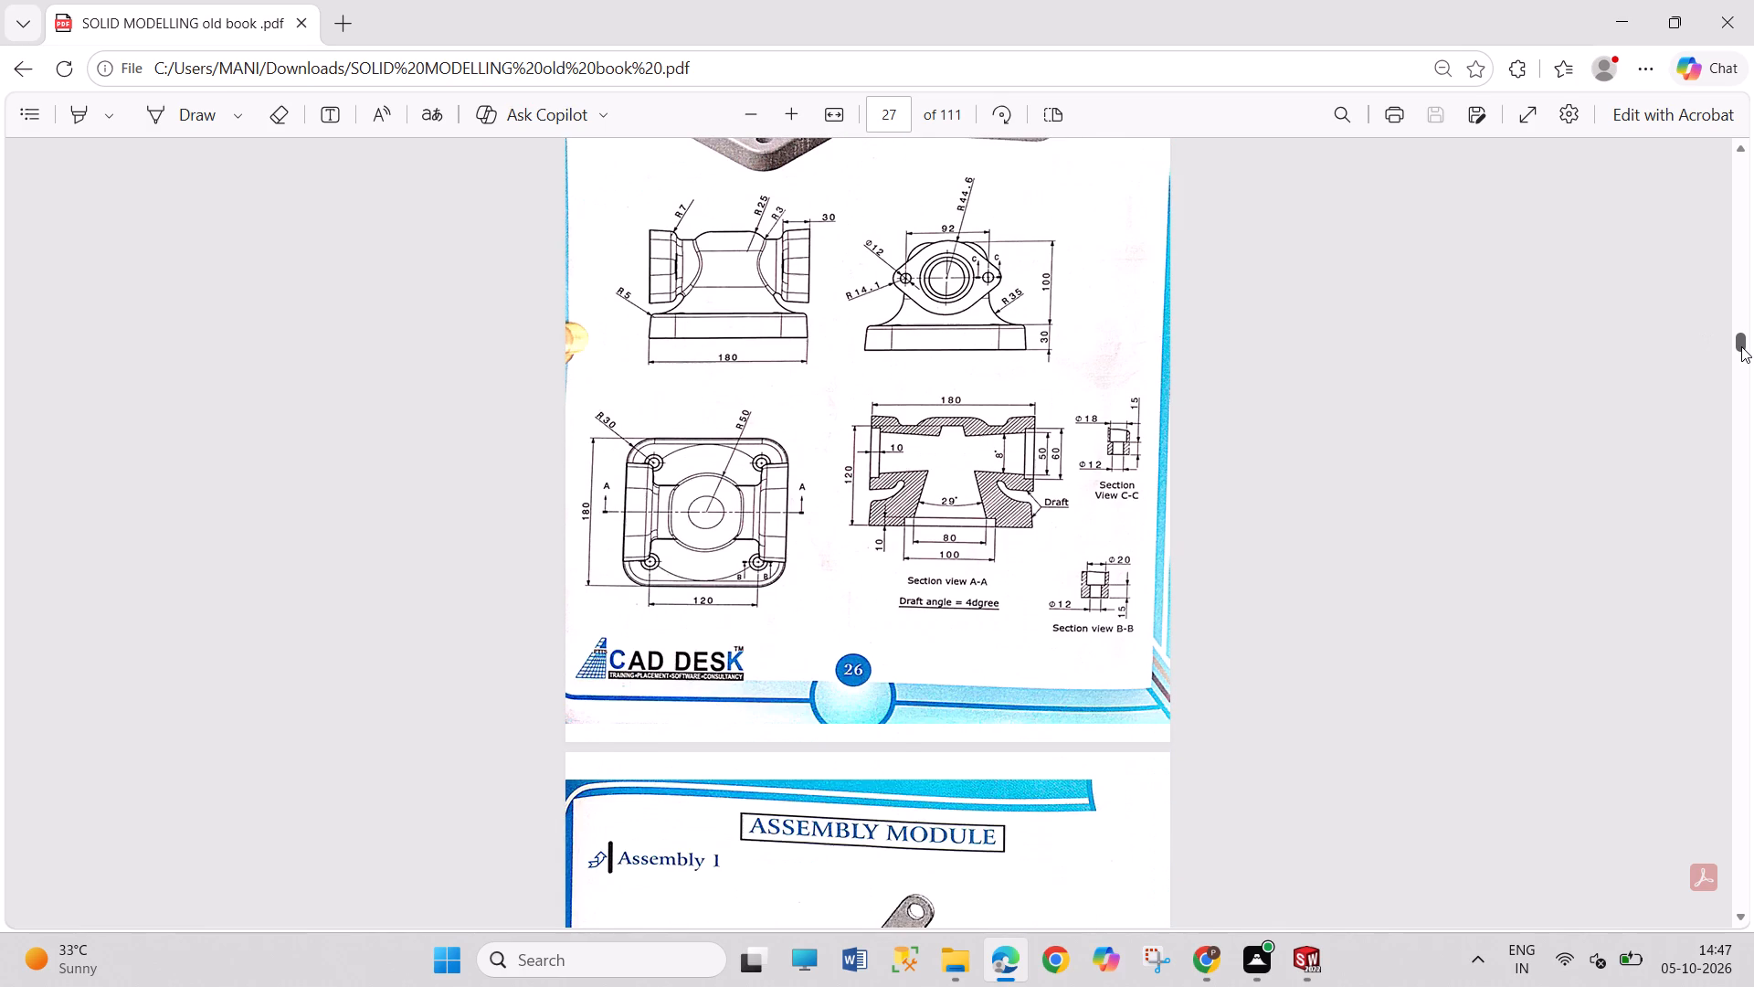
scroll(1753, 257, "up", 1)
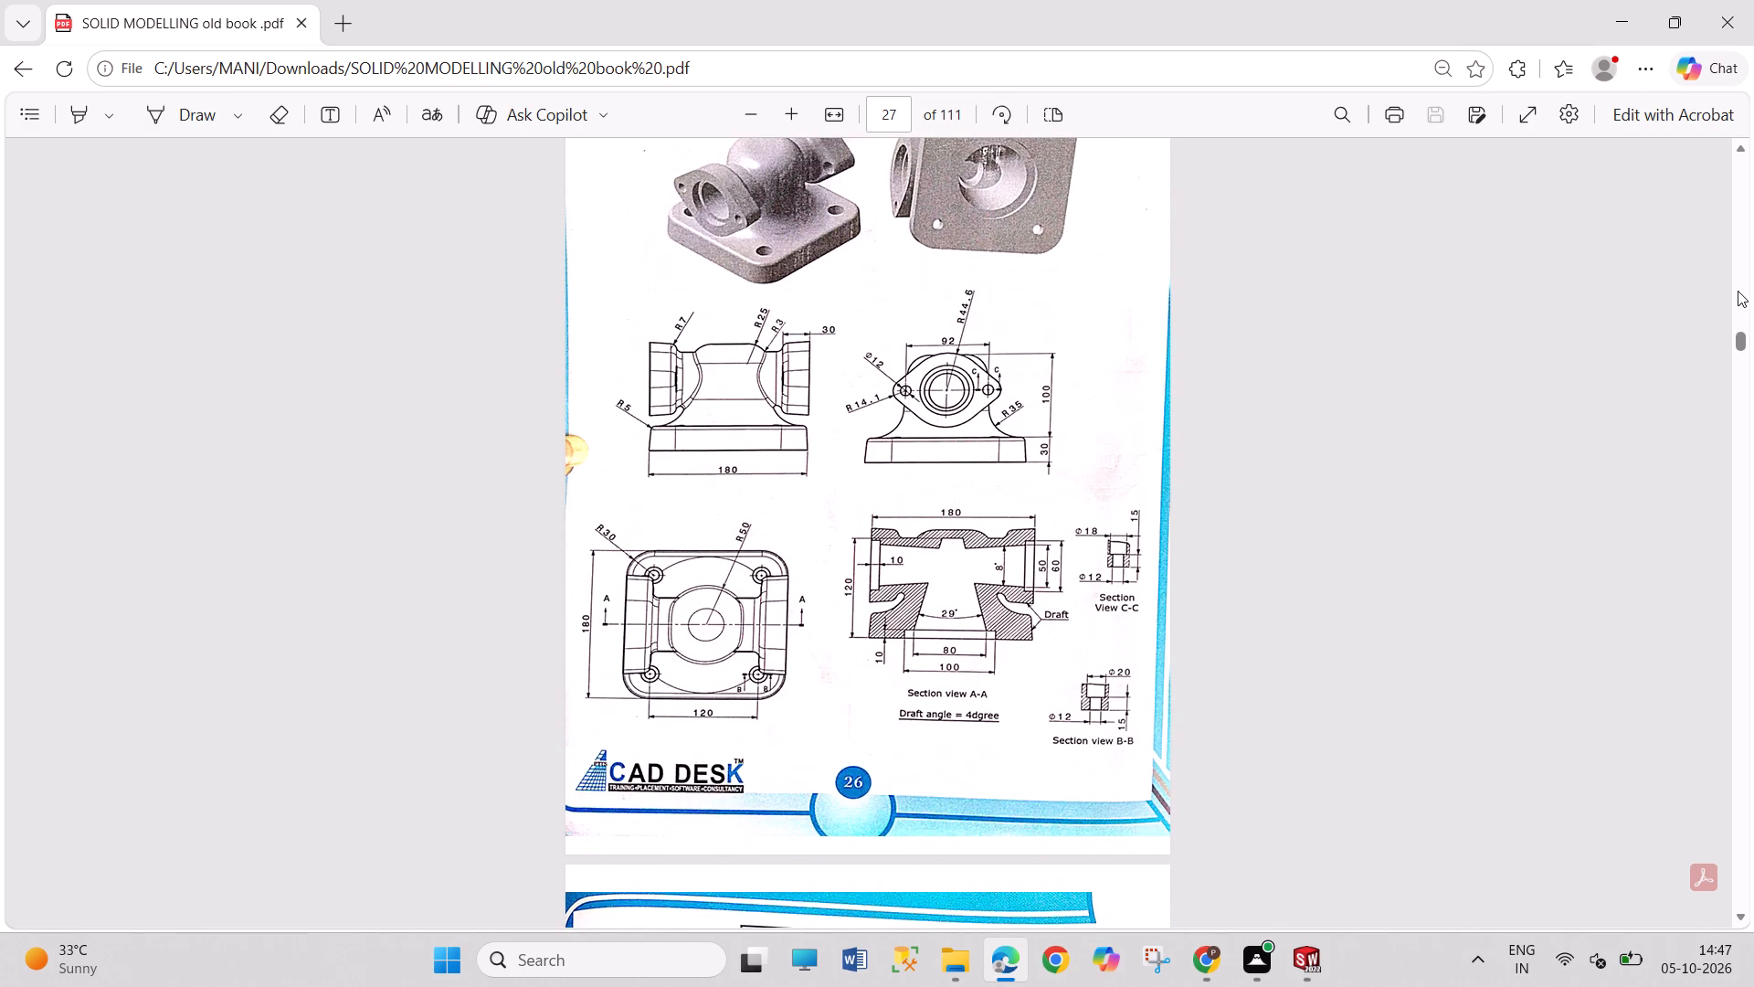
scroll(1738, 291, "up", 1)
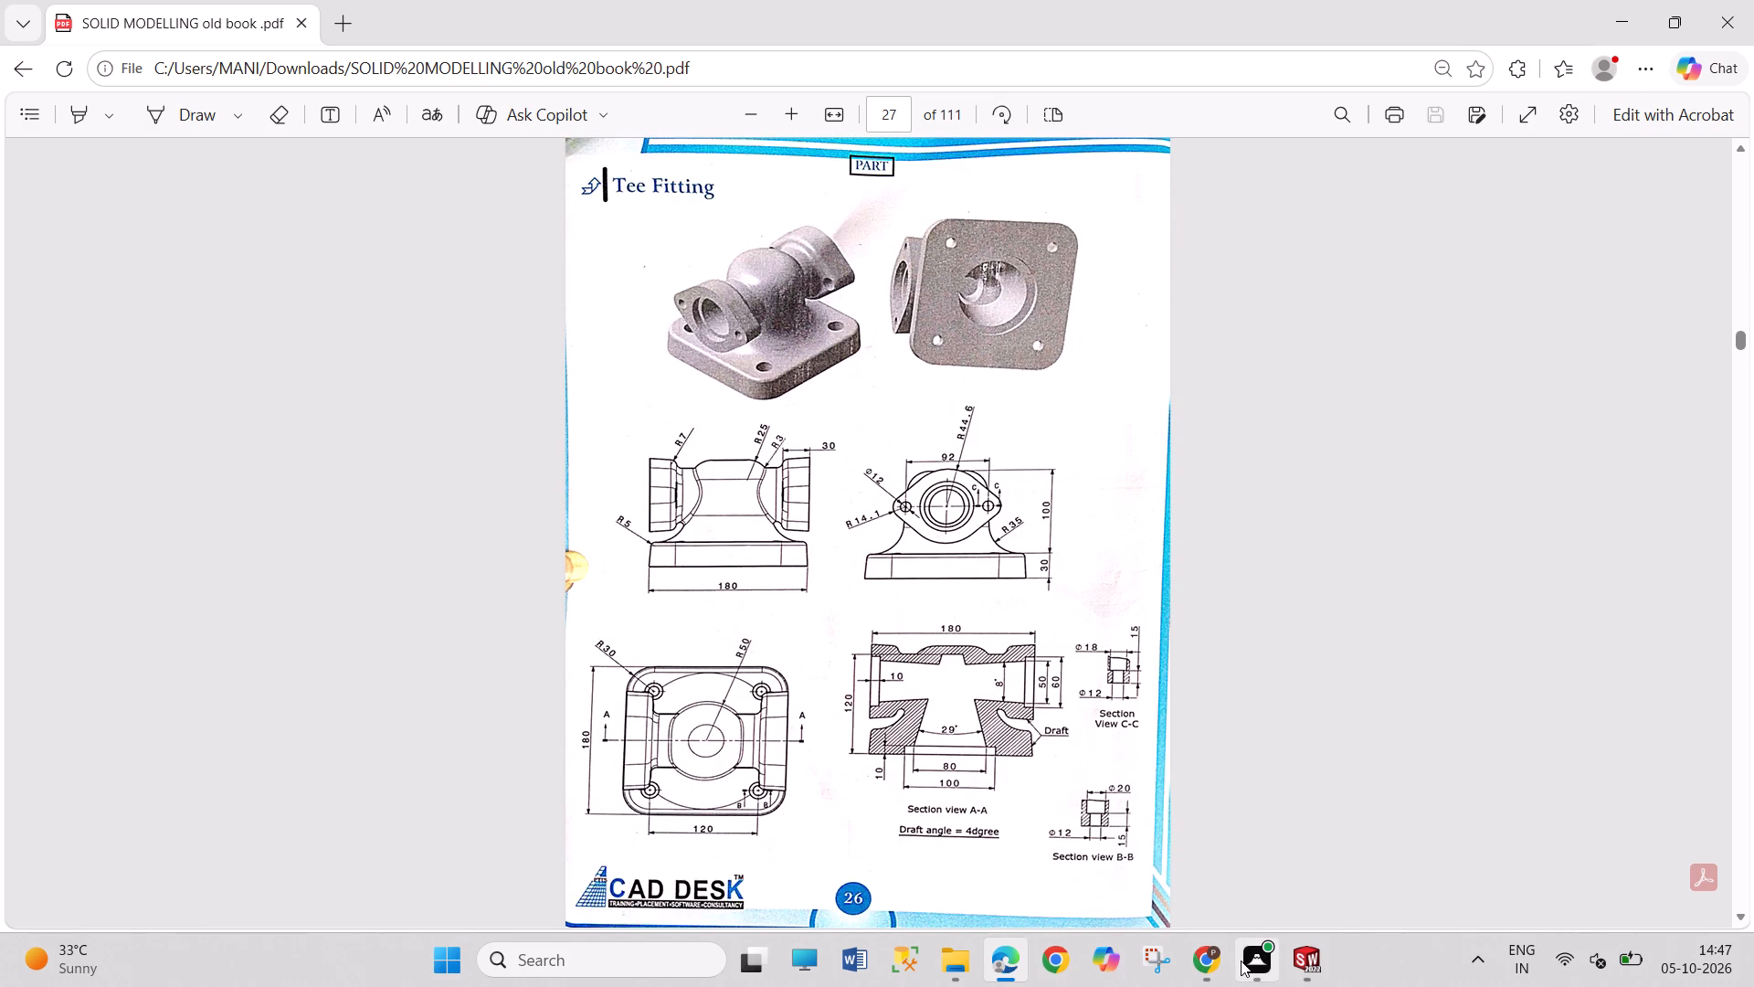
Switch to SOLIDWORKS and create a new part document.
left_click(1308, 771)
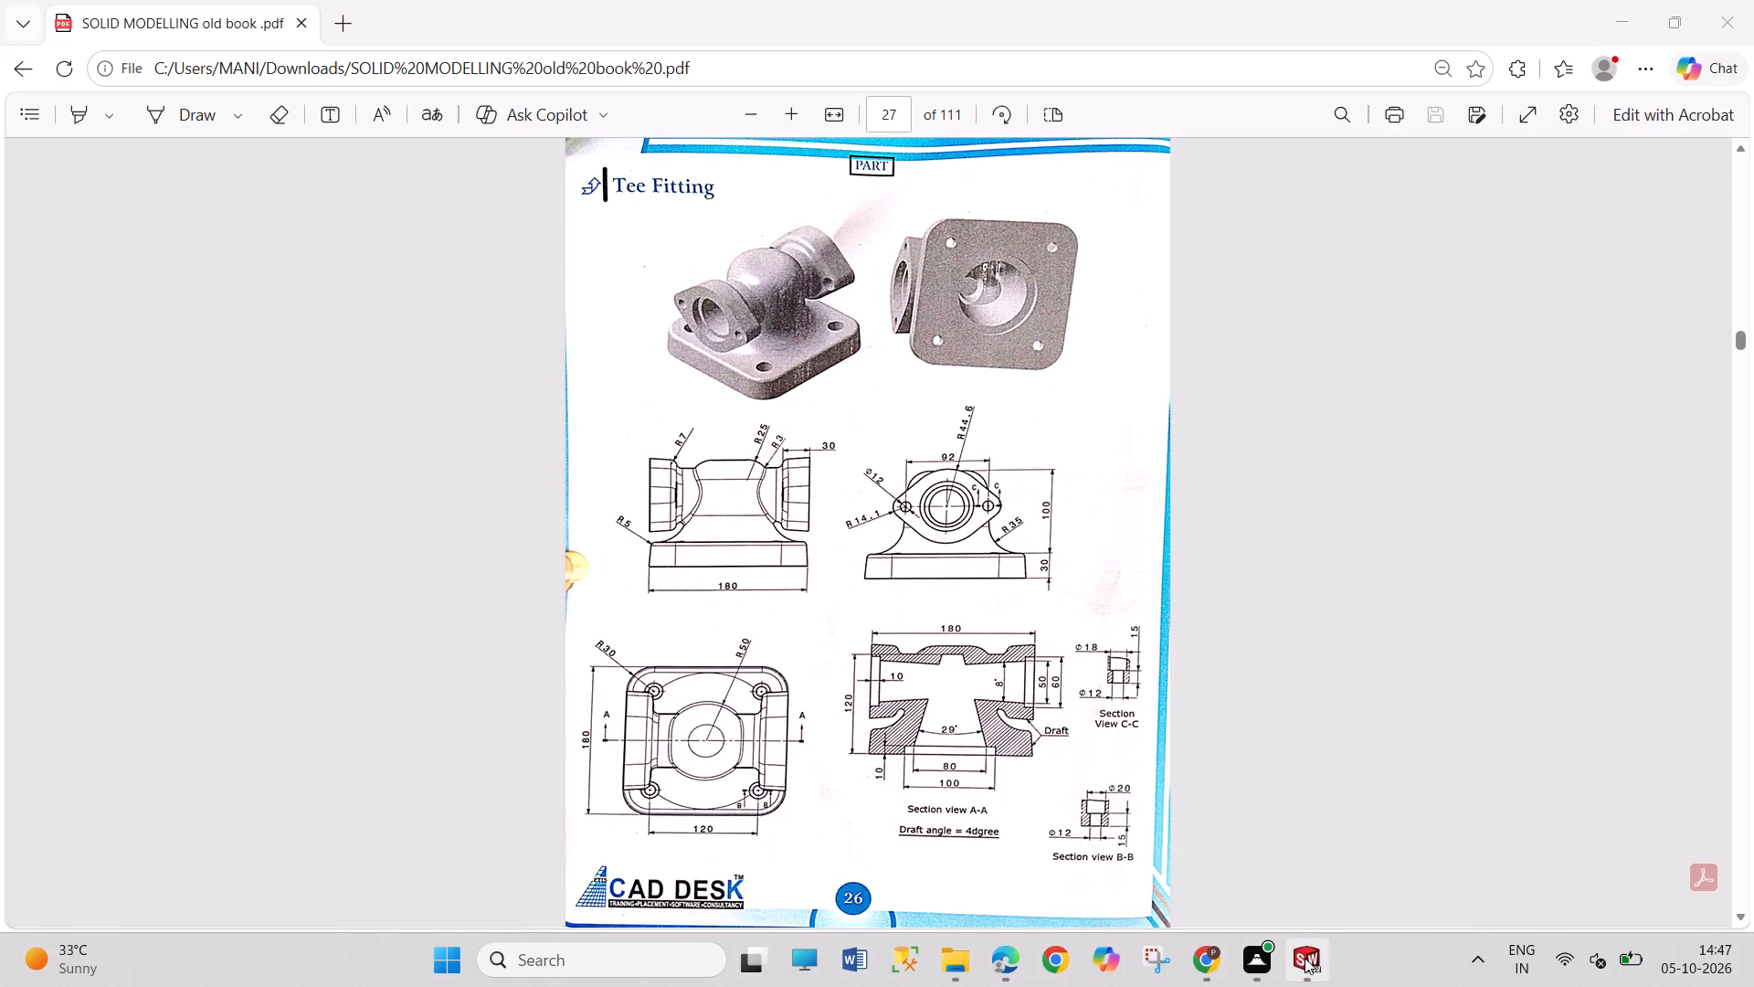
left_click(1305, 958)
left_click(1298, 959)
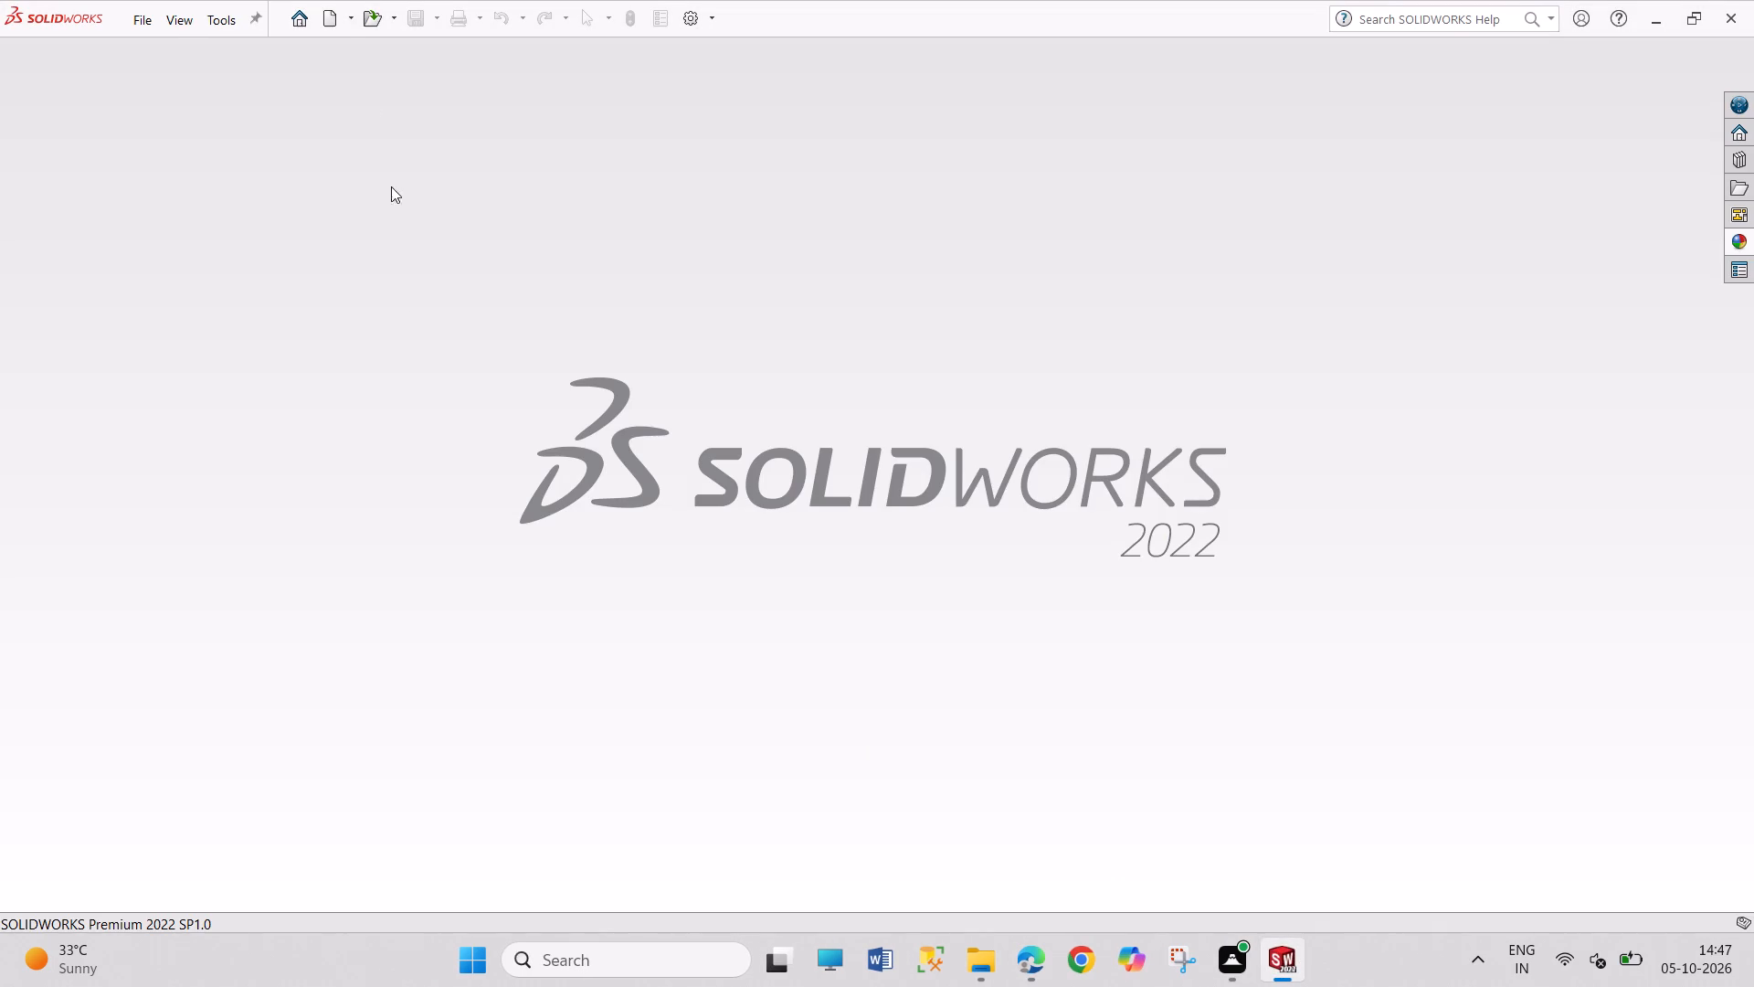
left_click(343, 4)
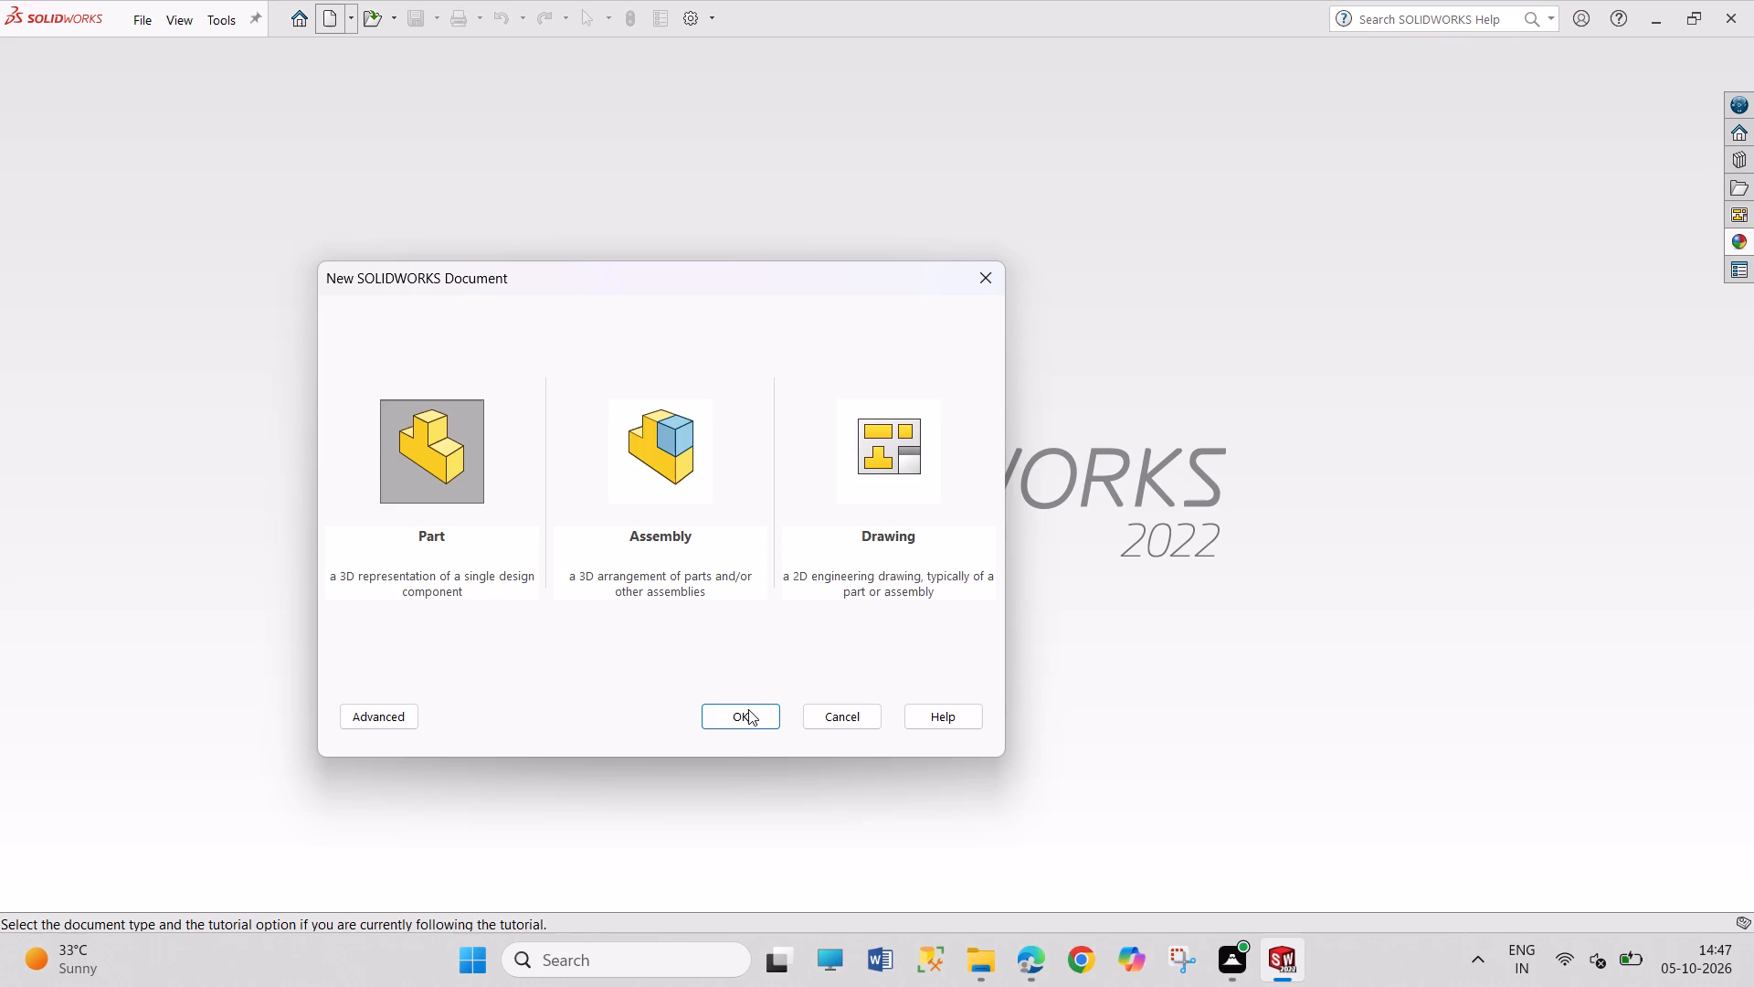
left_click(752, 720)
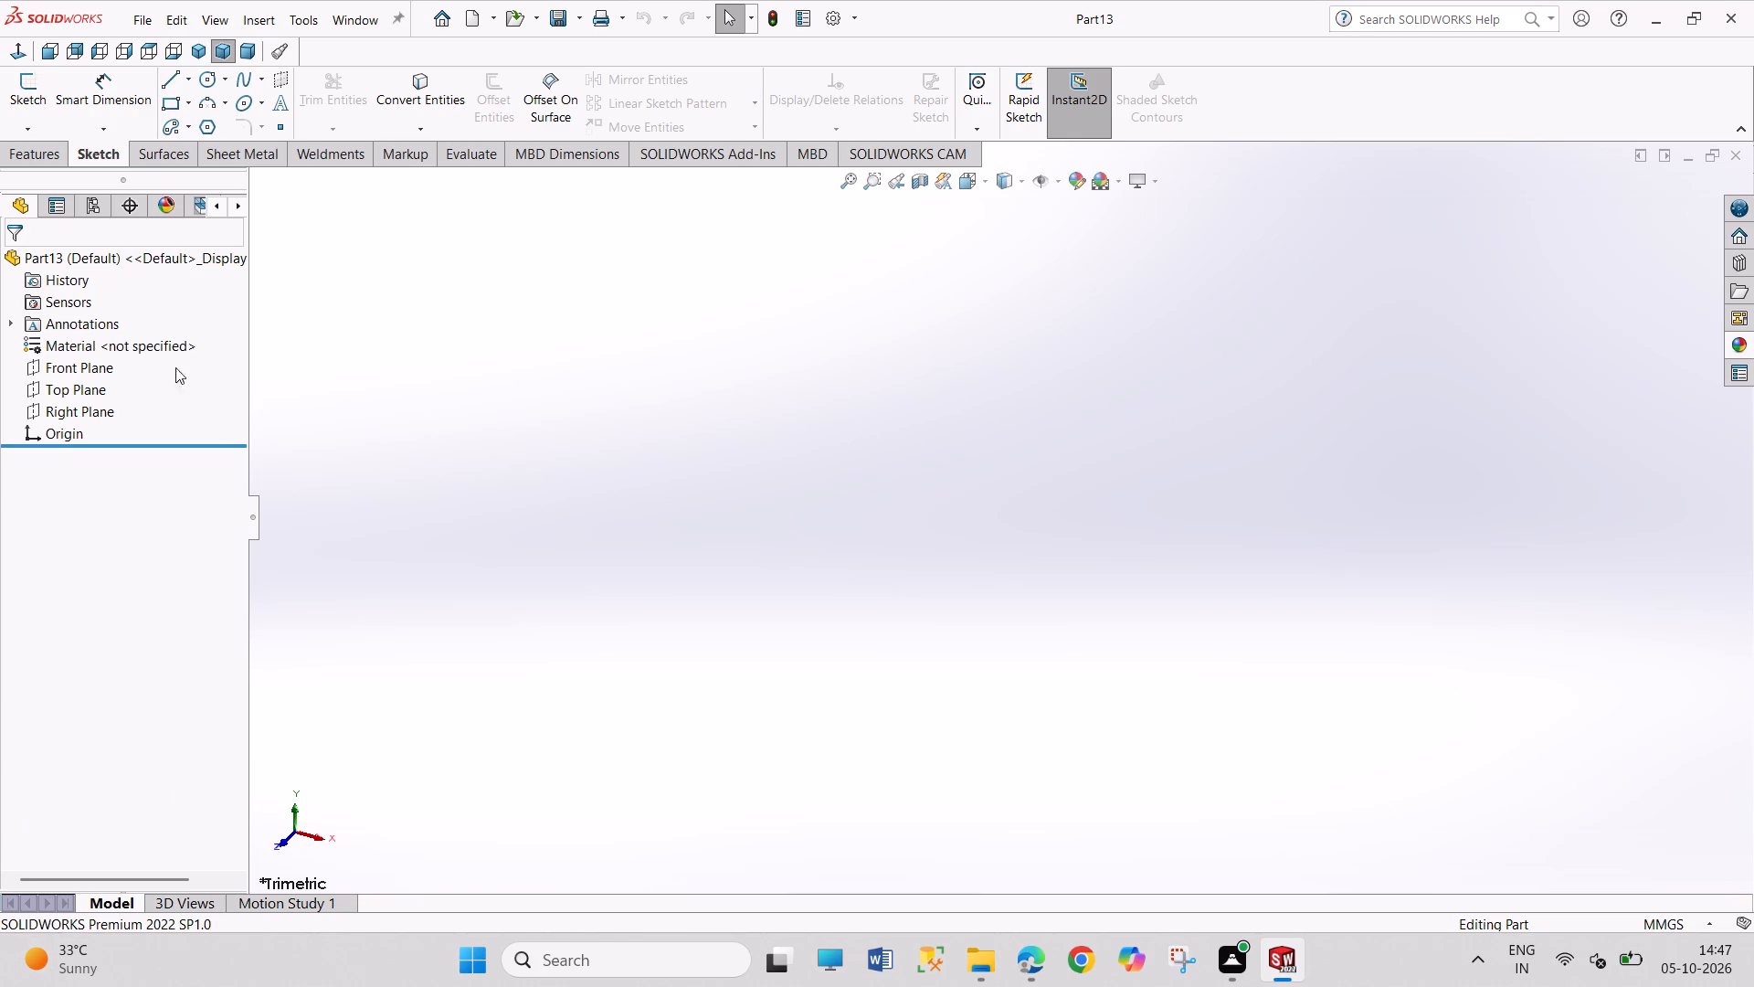
Sketch a center rectangle about 147 by 114 mm on the Top Plane, centred on the origin.
left_click(59, 395)
left_click(79, 372)
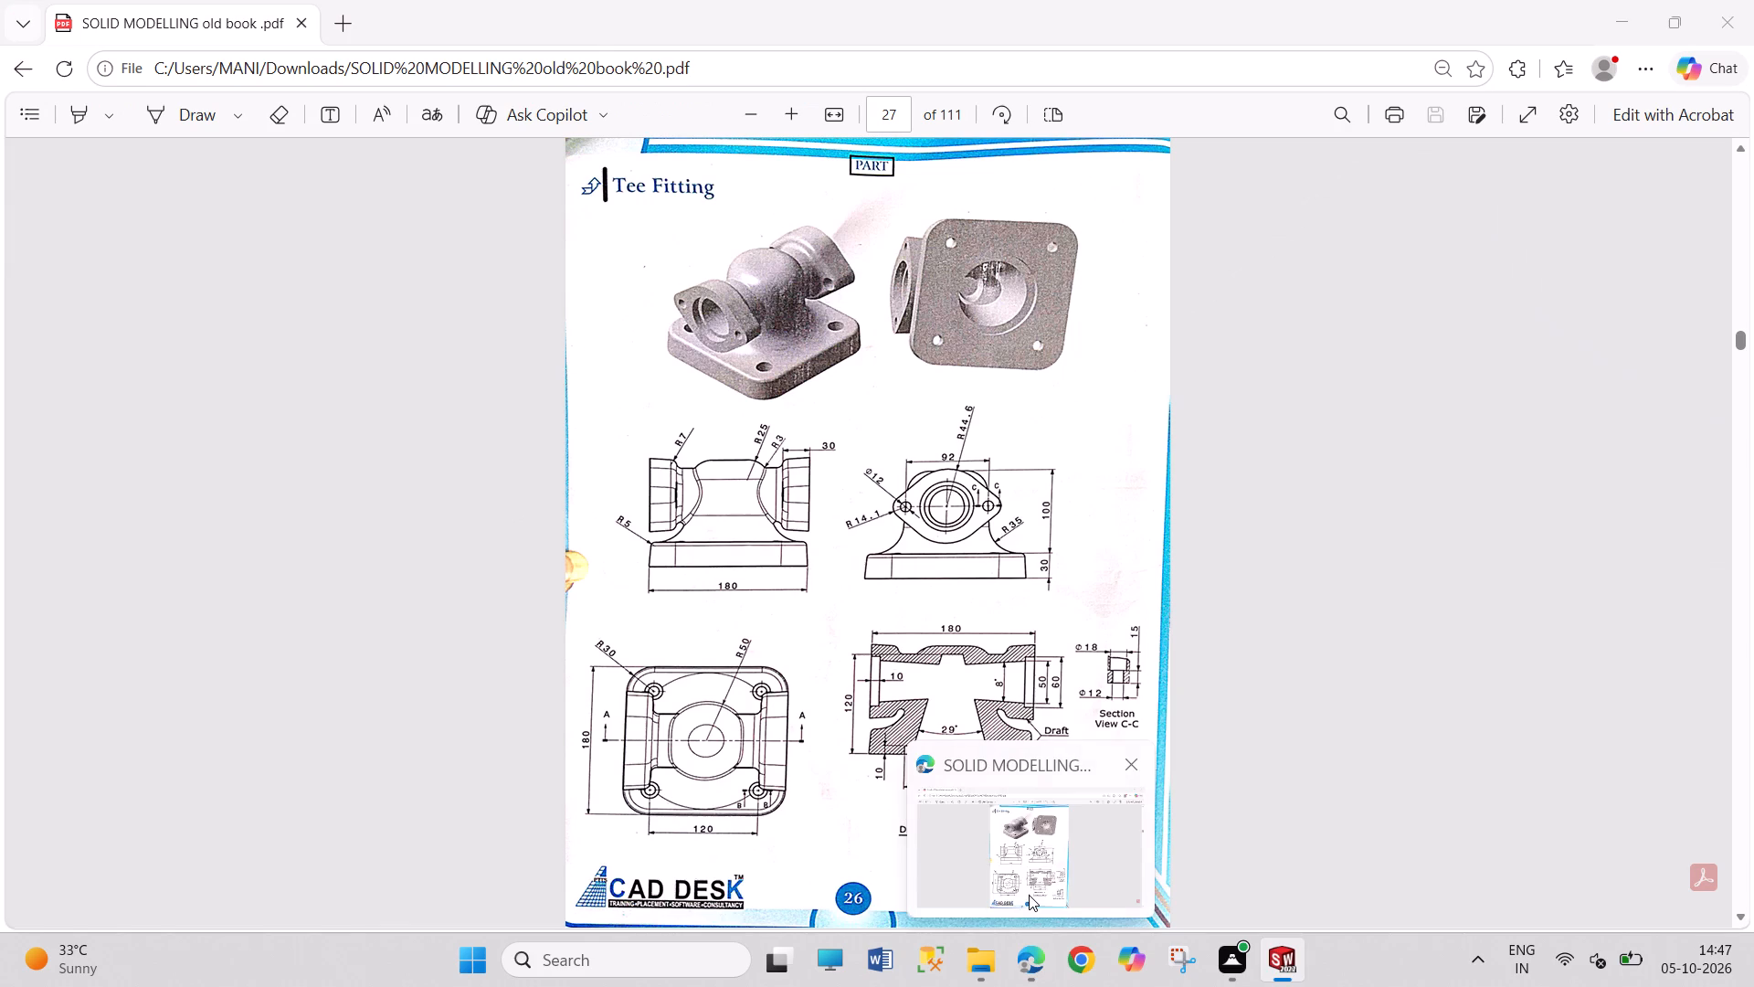
left_click(1029, 895)
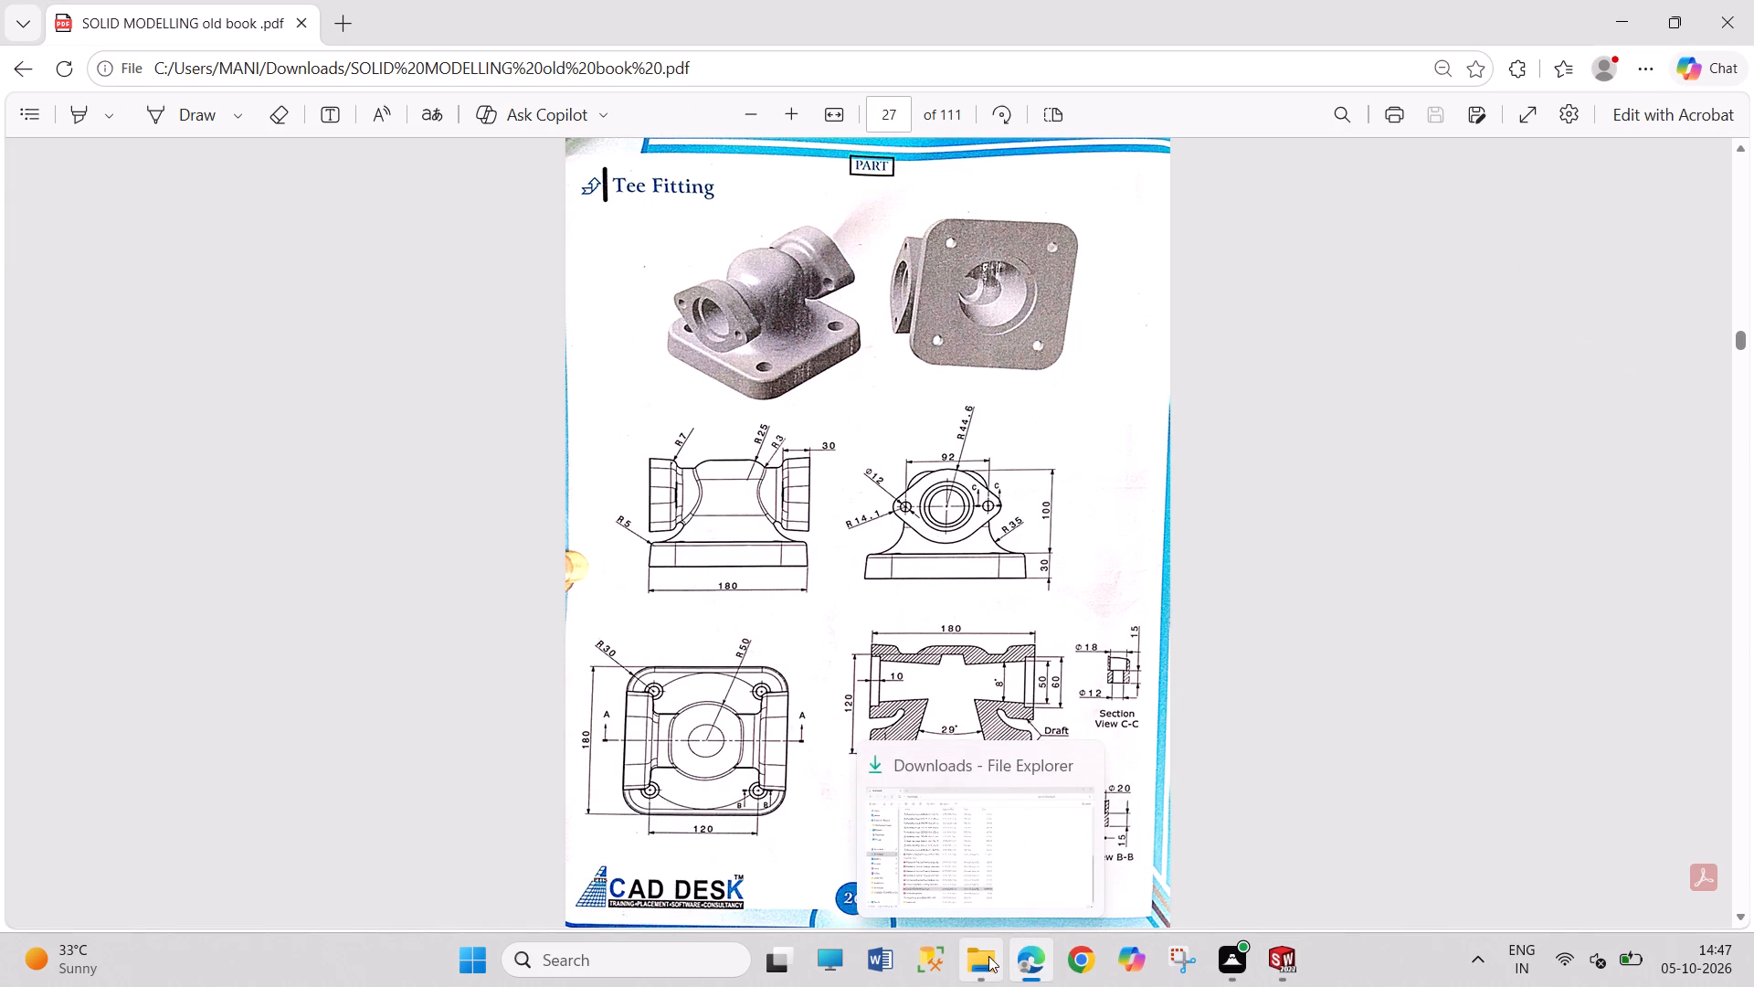
left_click(1301, 954)
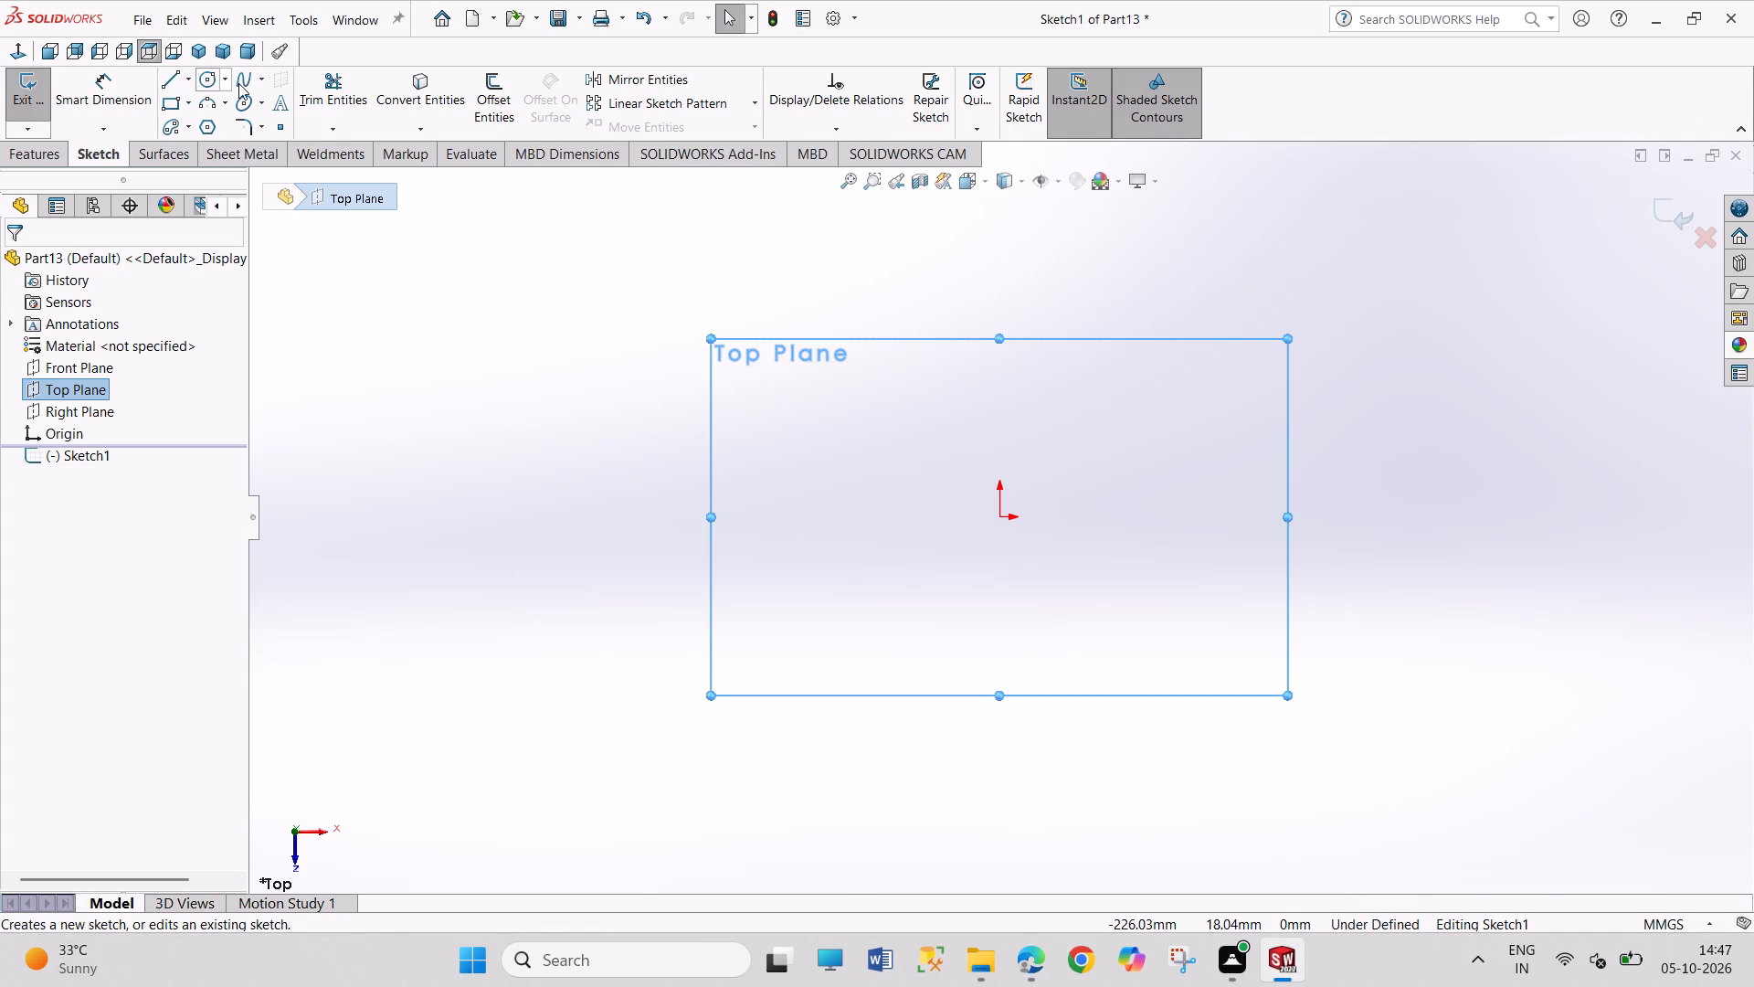
left_click(185, 104)
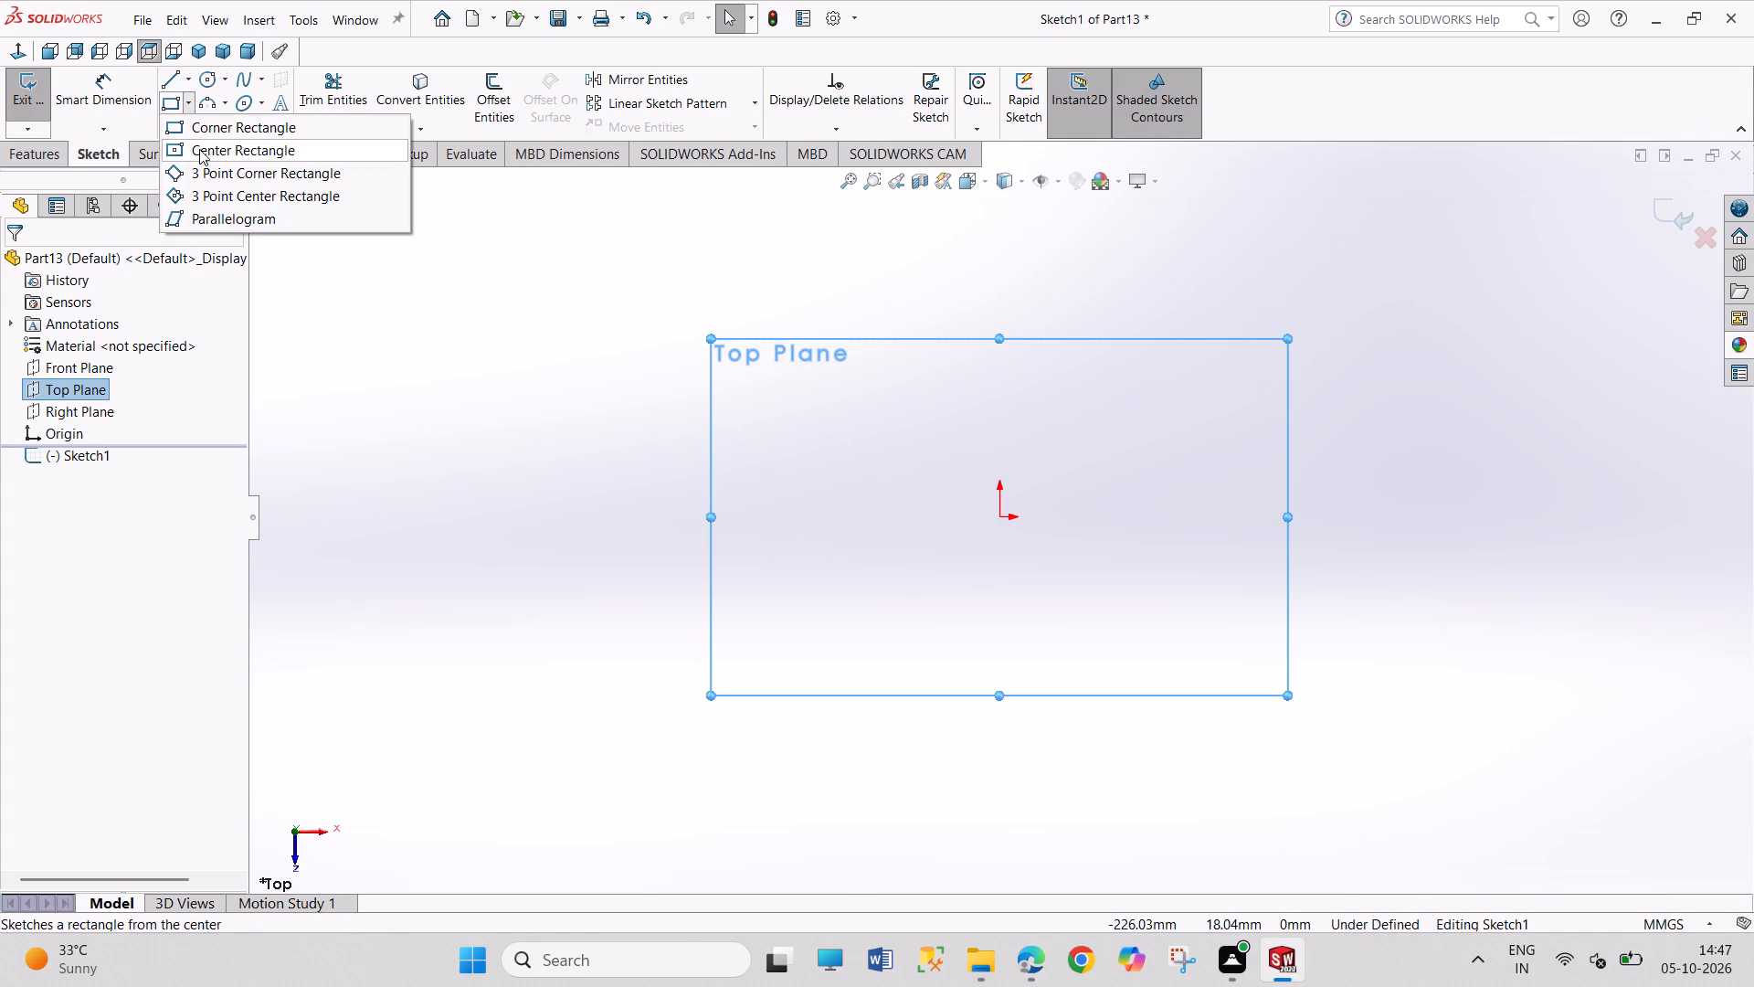
left_click(199, 149)
left_click_drag(1001, 521, 1007, 529)
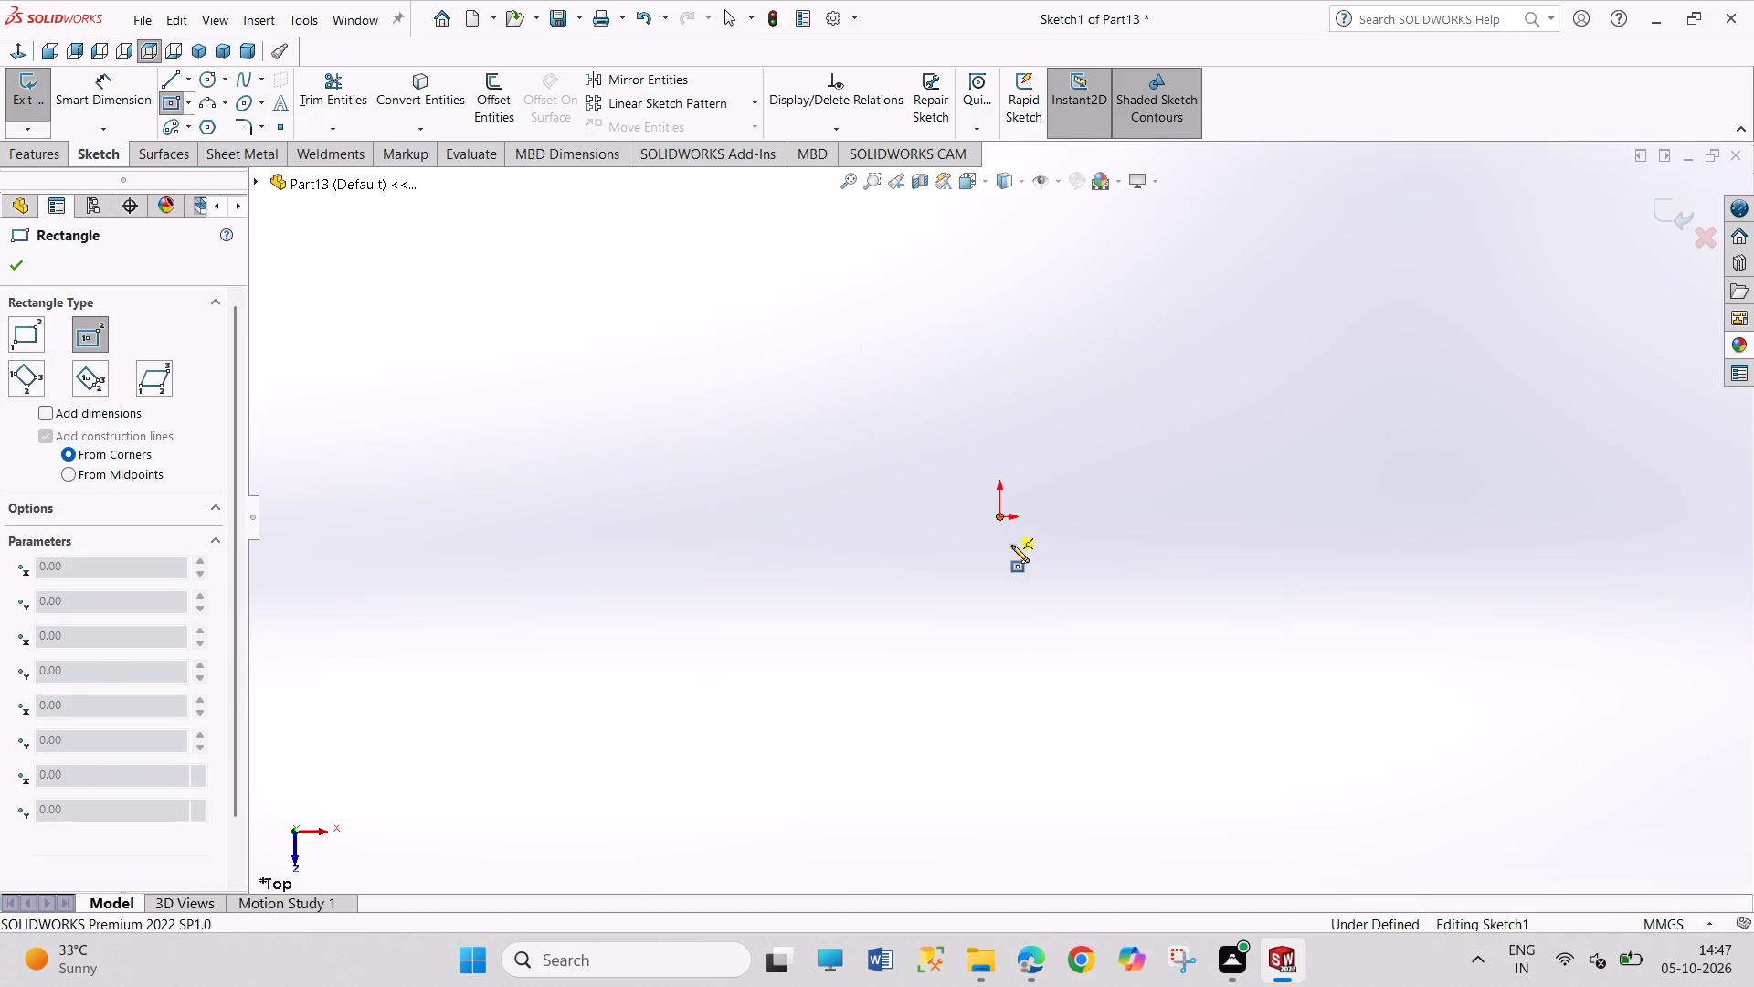
left_click(1238, 702)
Dimension the rectangle's horizontal and vertical sides to 180 mm each.
right_click_drag(1337, 698, 1244, 320)
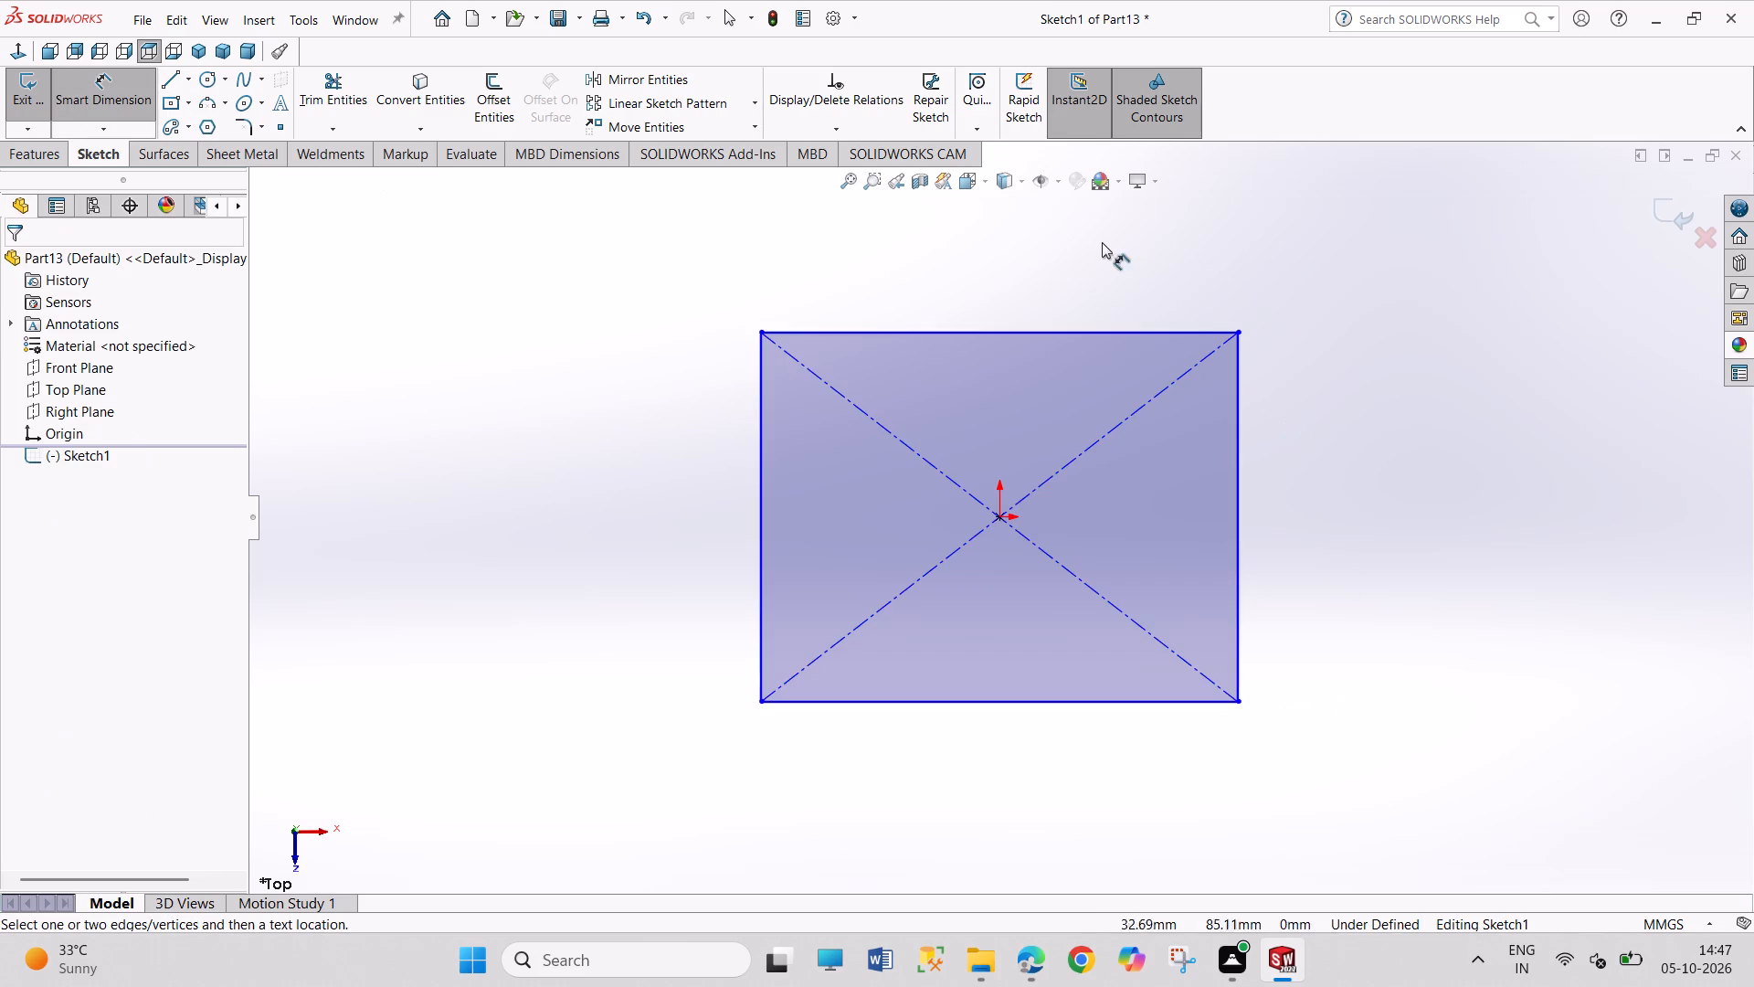
left_click(1072, 332)
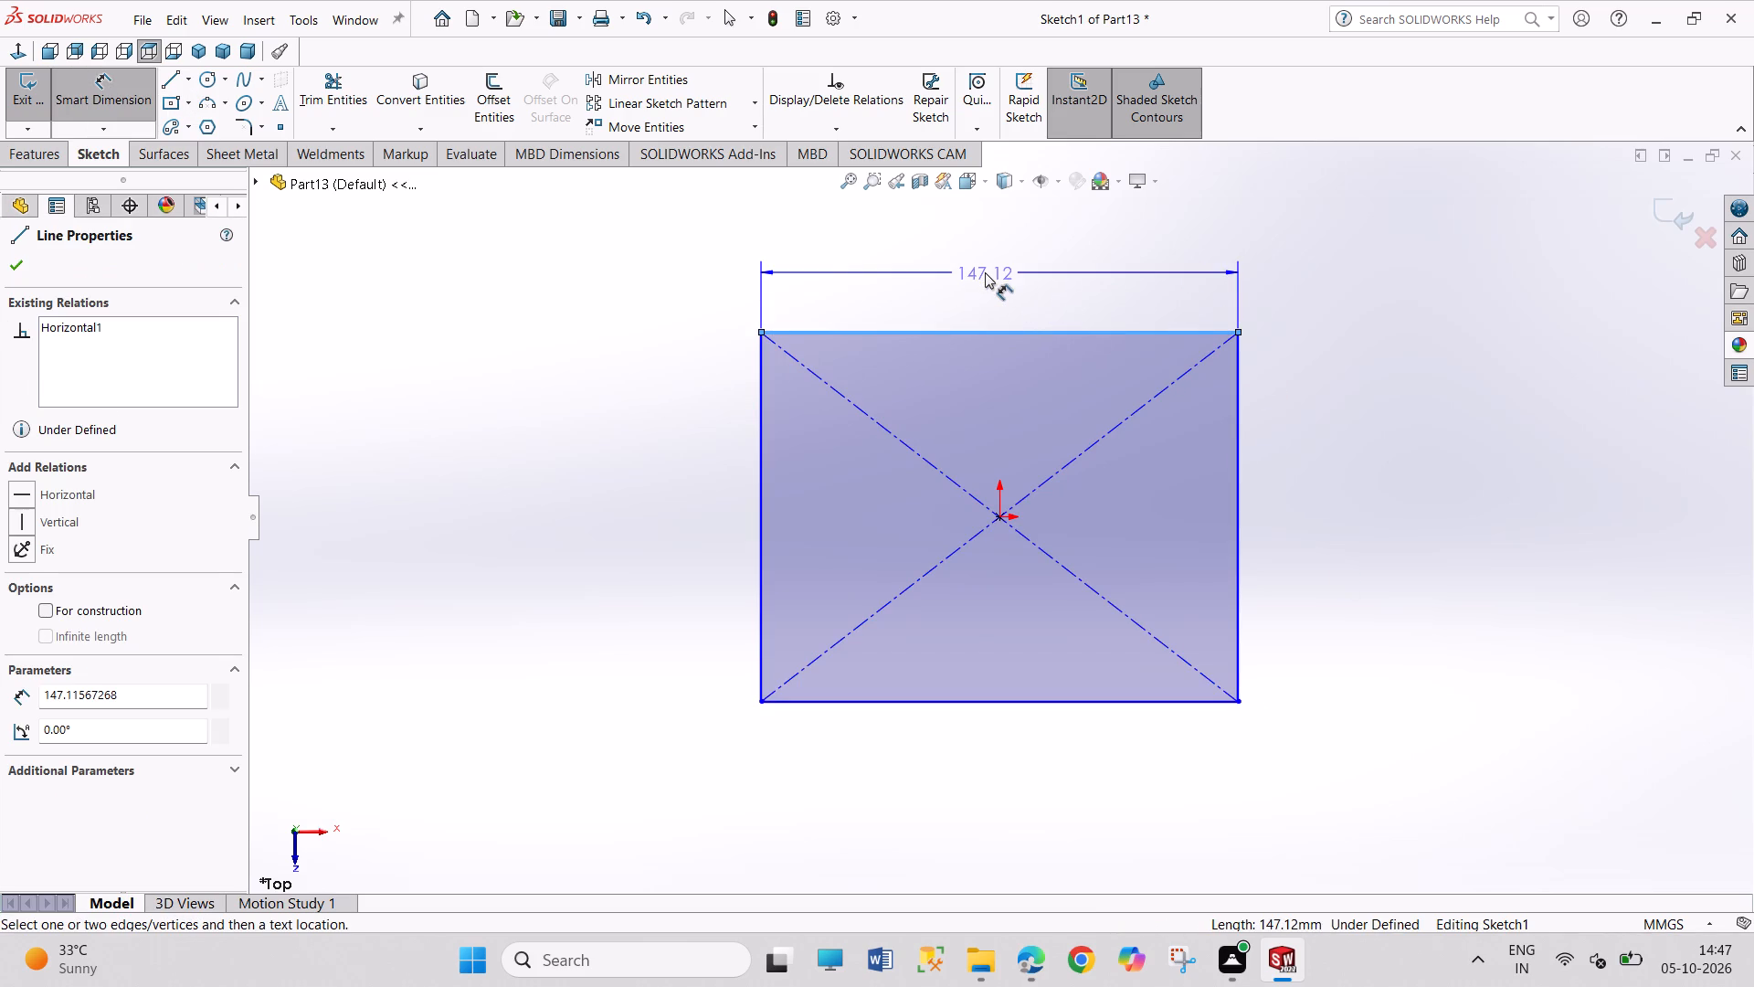
left_click(985, 272)
type("180")
key("Return")
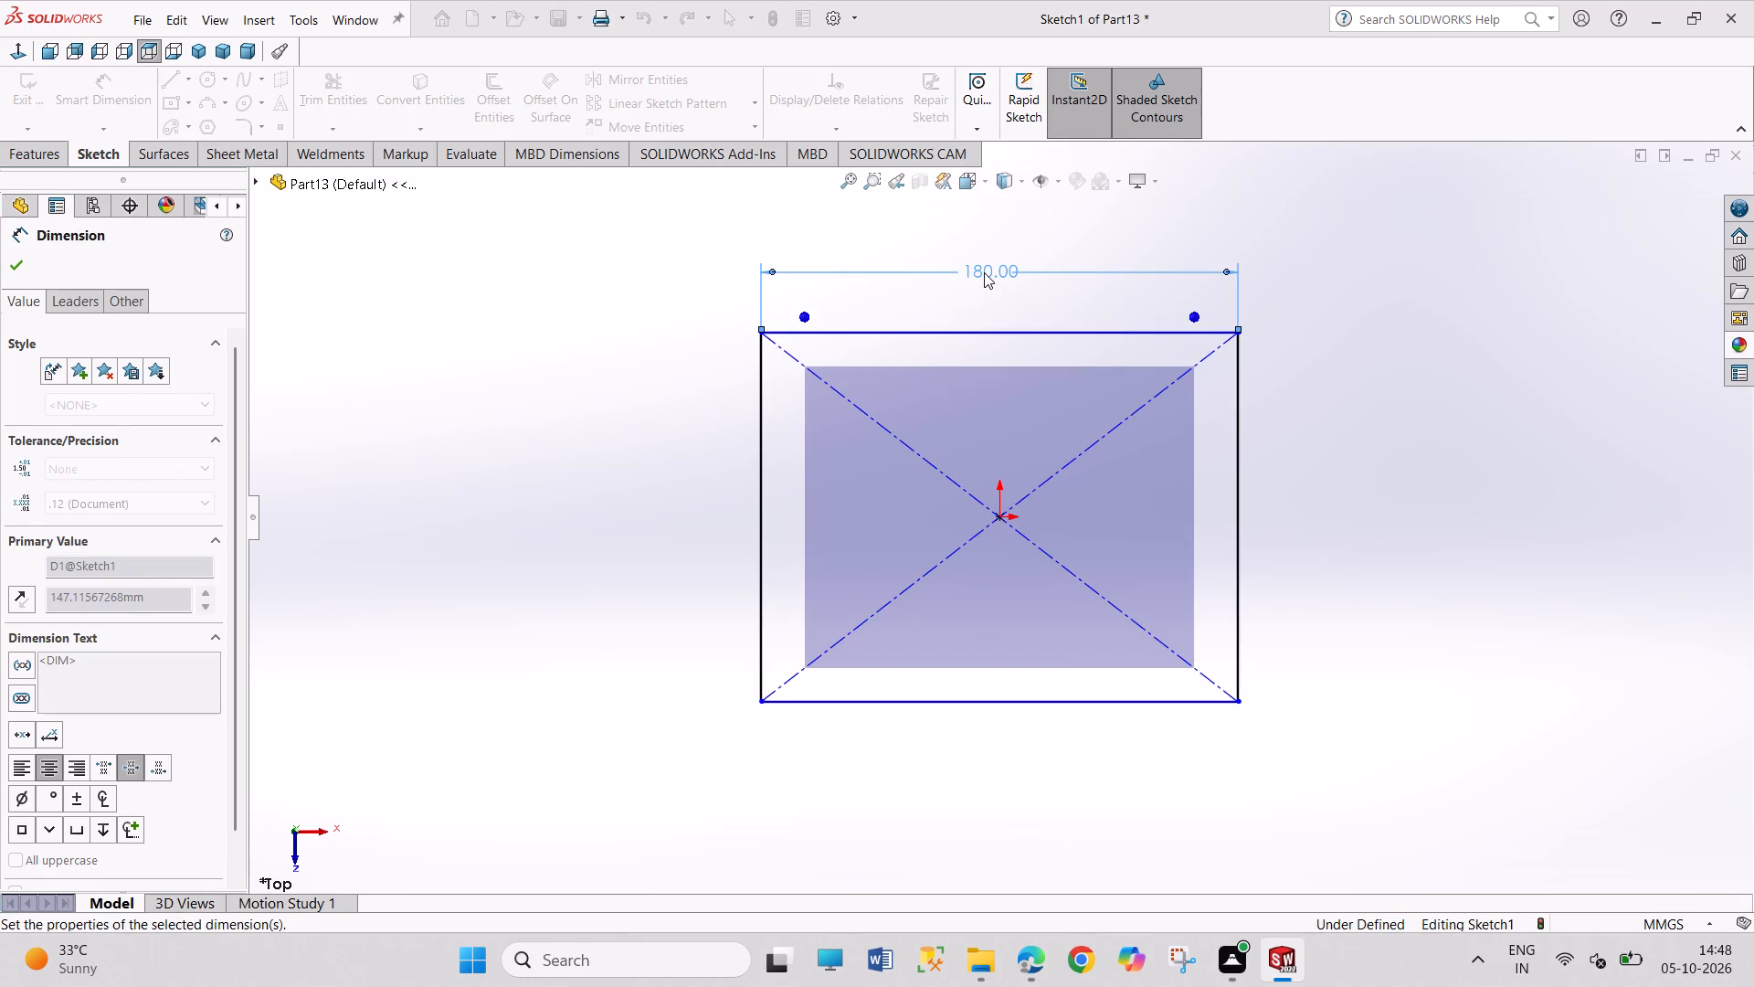
left_click(1241, 500)
left_click(1340, 513)
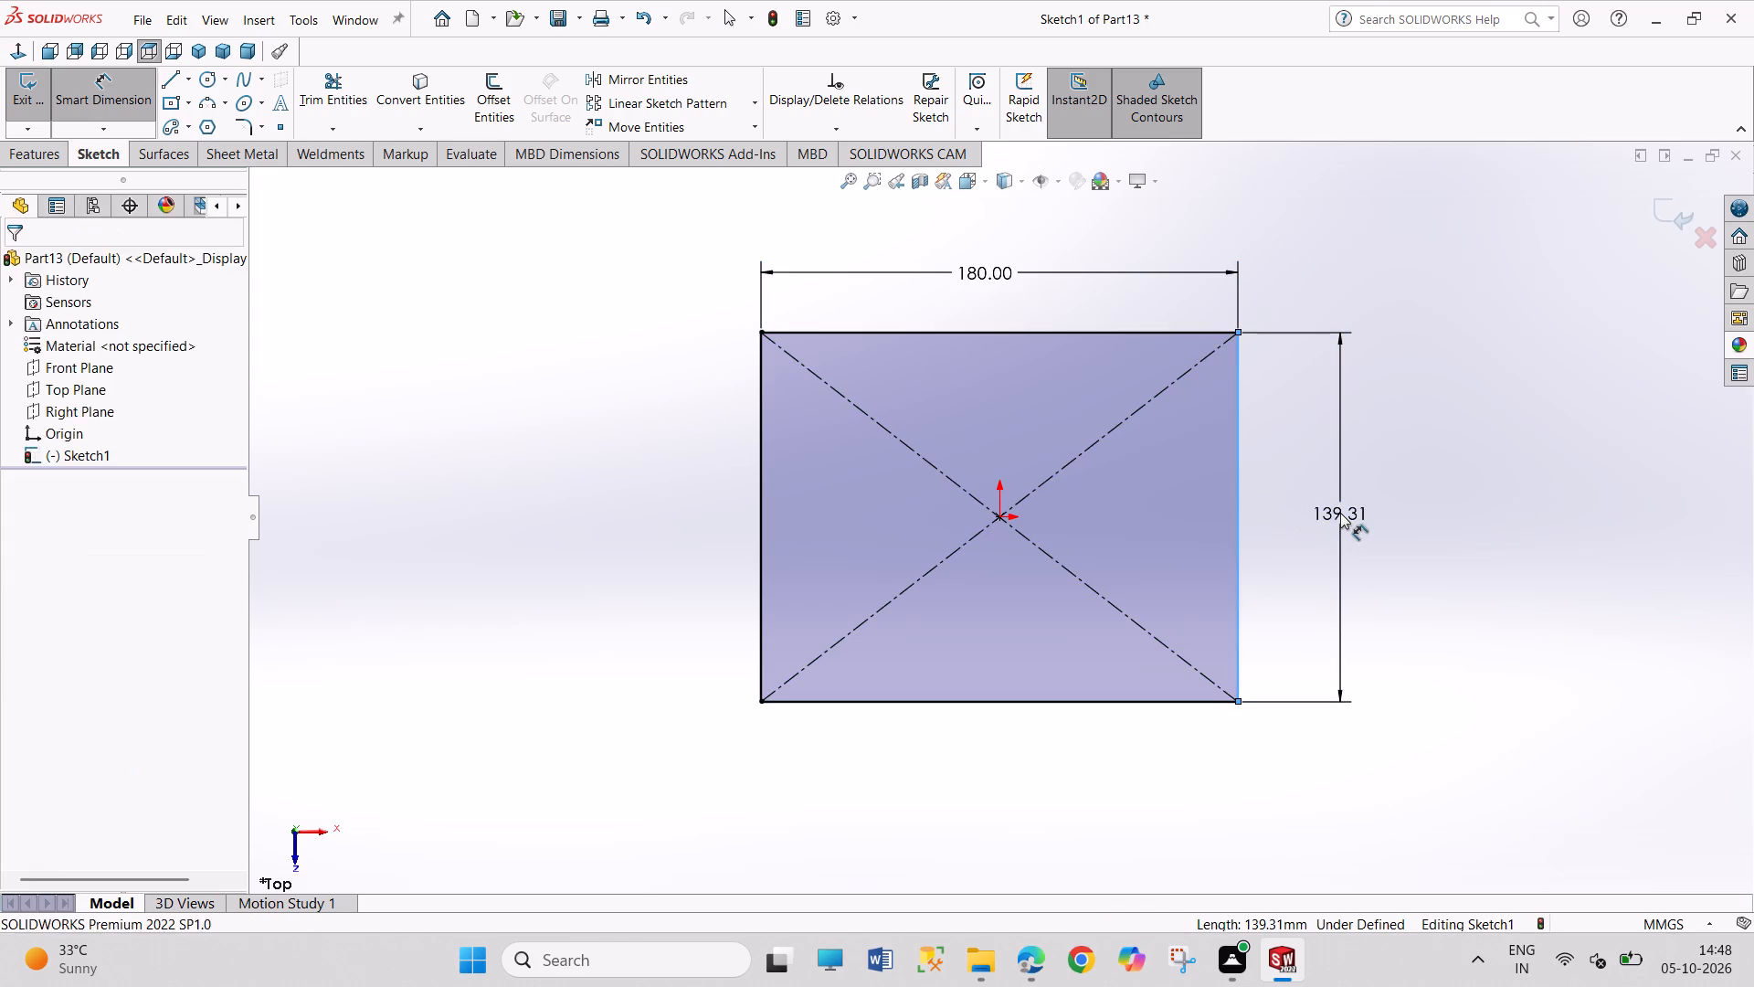
type("180")
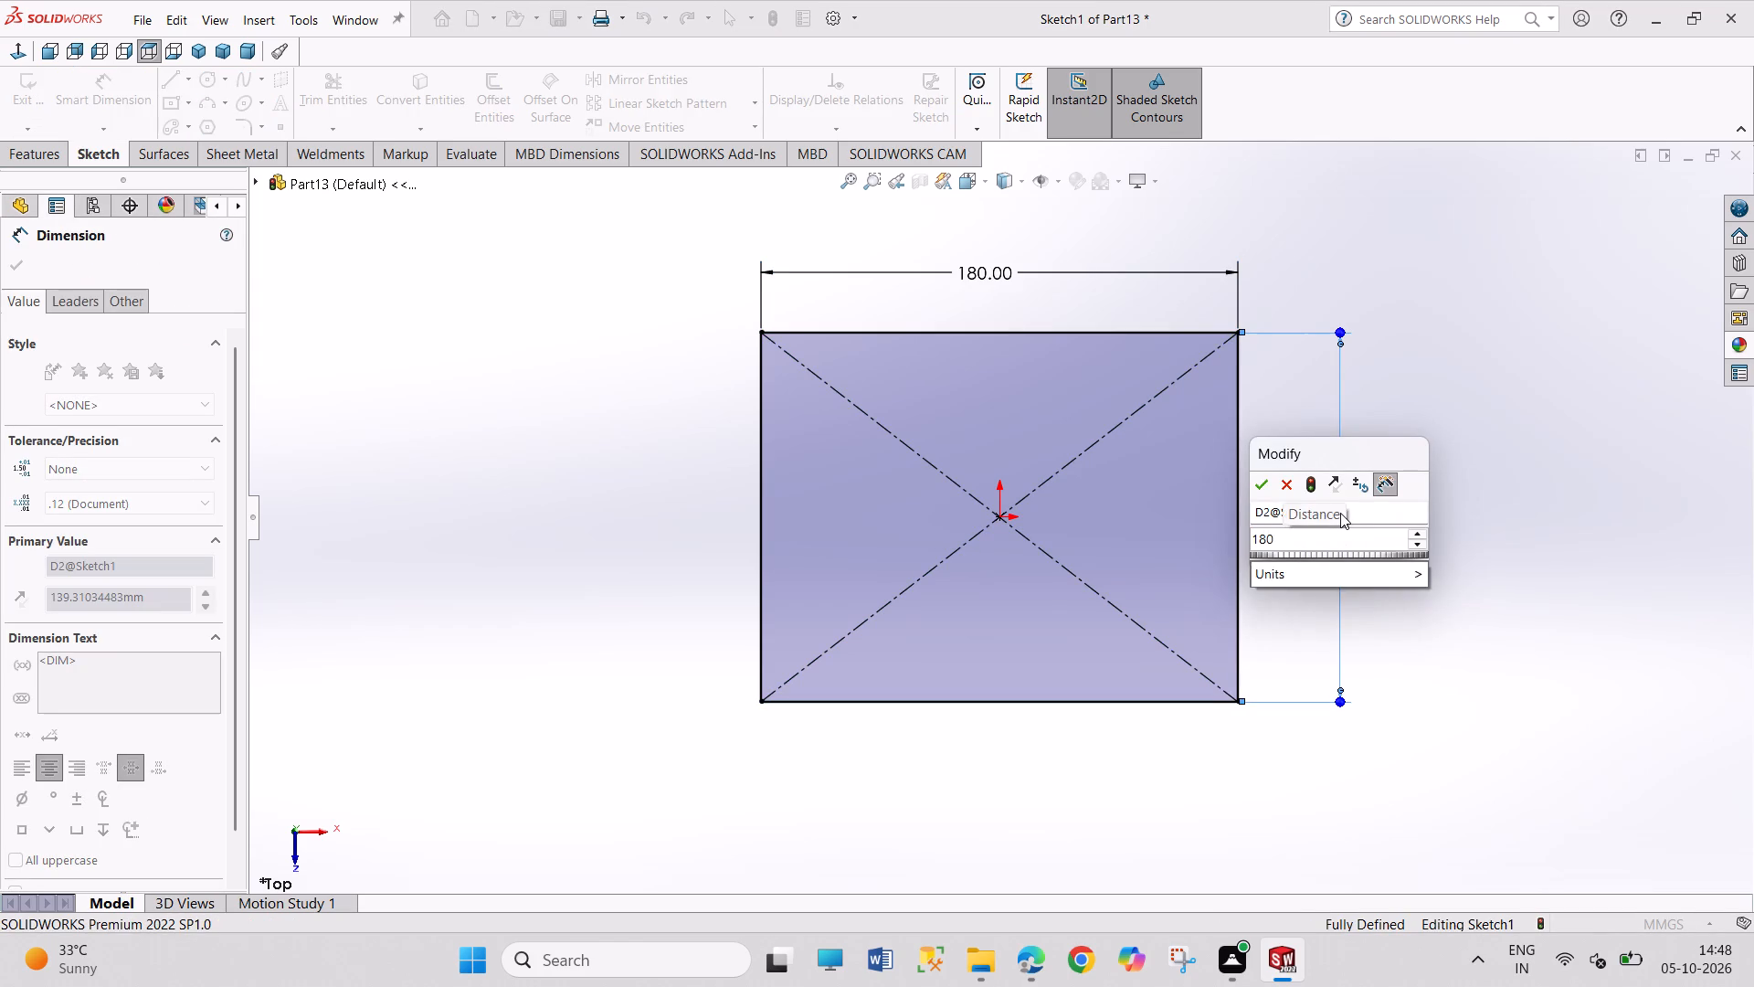
key("Return")
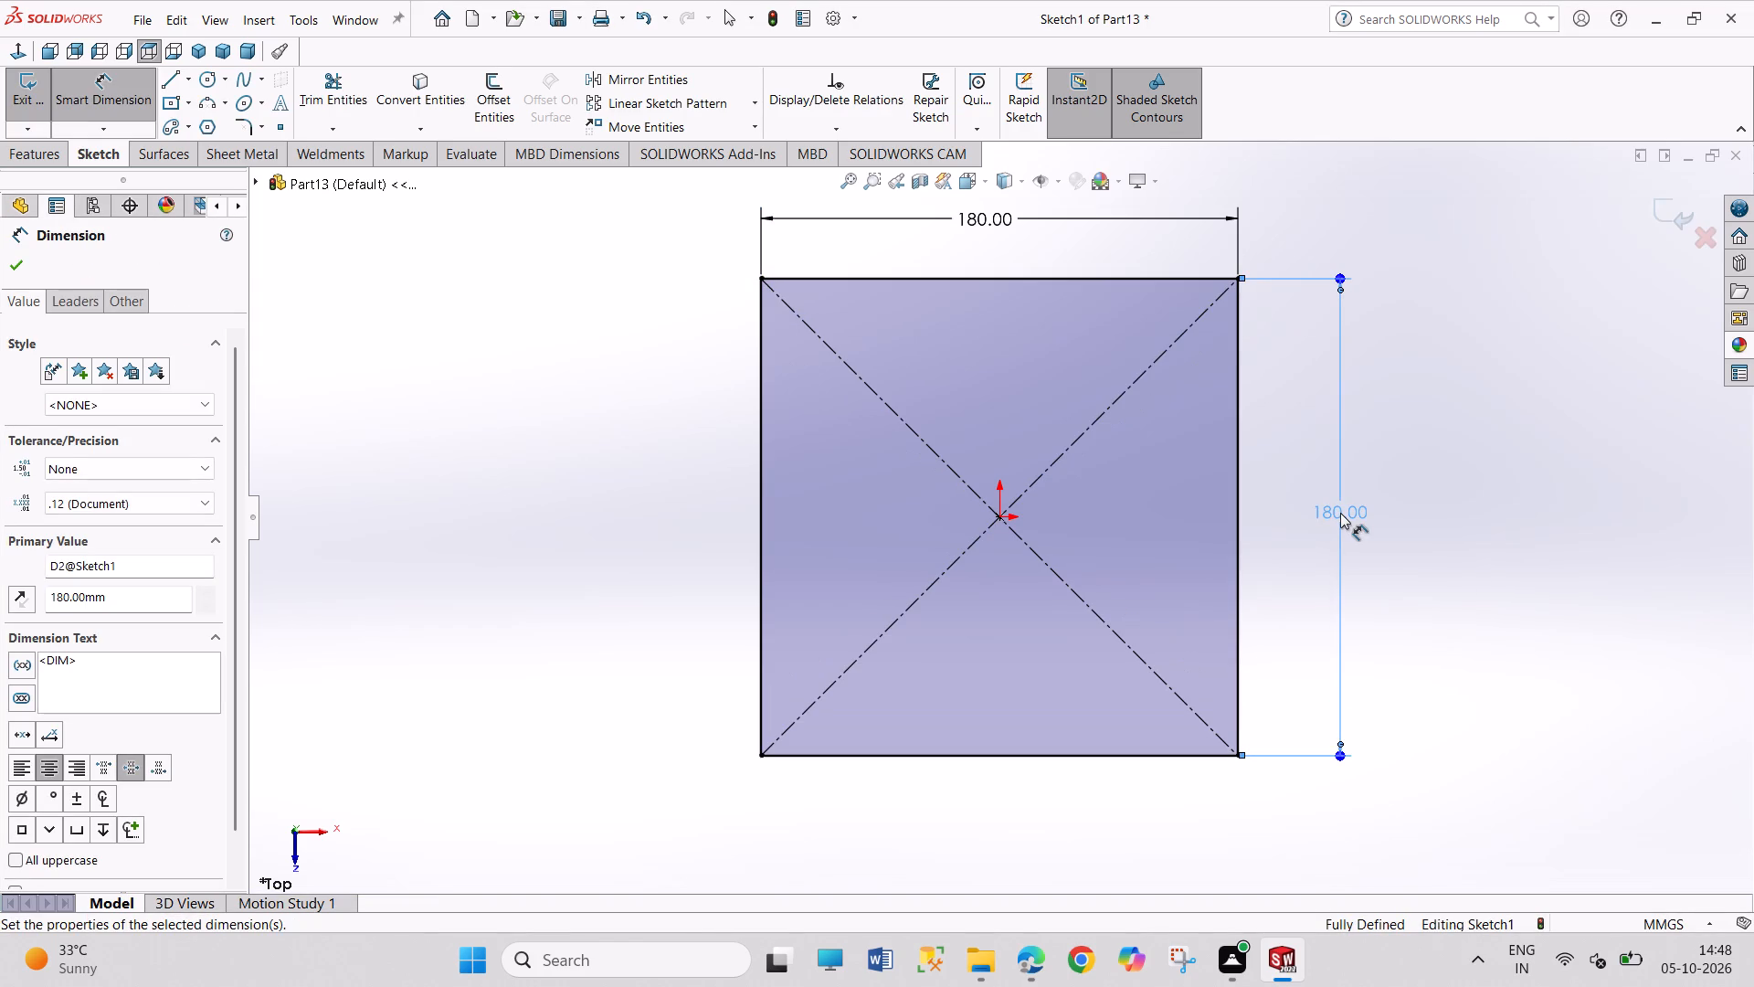
right_click(1479, 431)
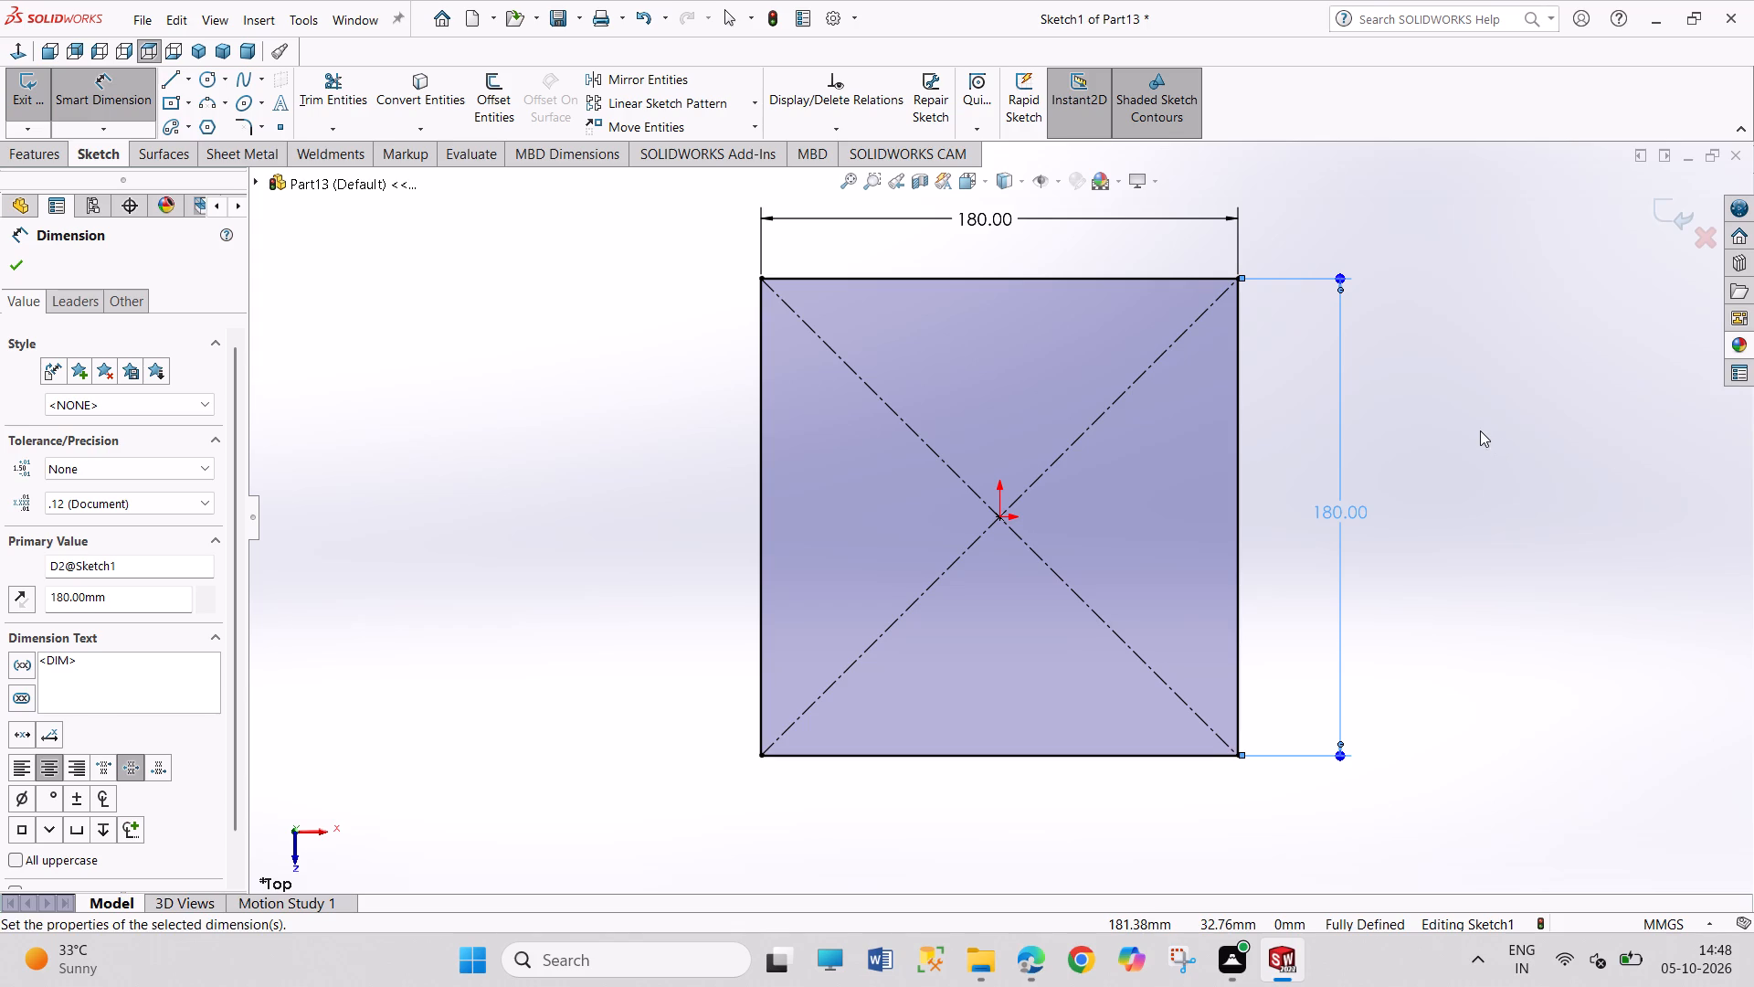
Fillet all four corners of the base square with a 30 mm radius.
left_click(1504, 491)
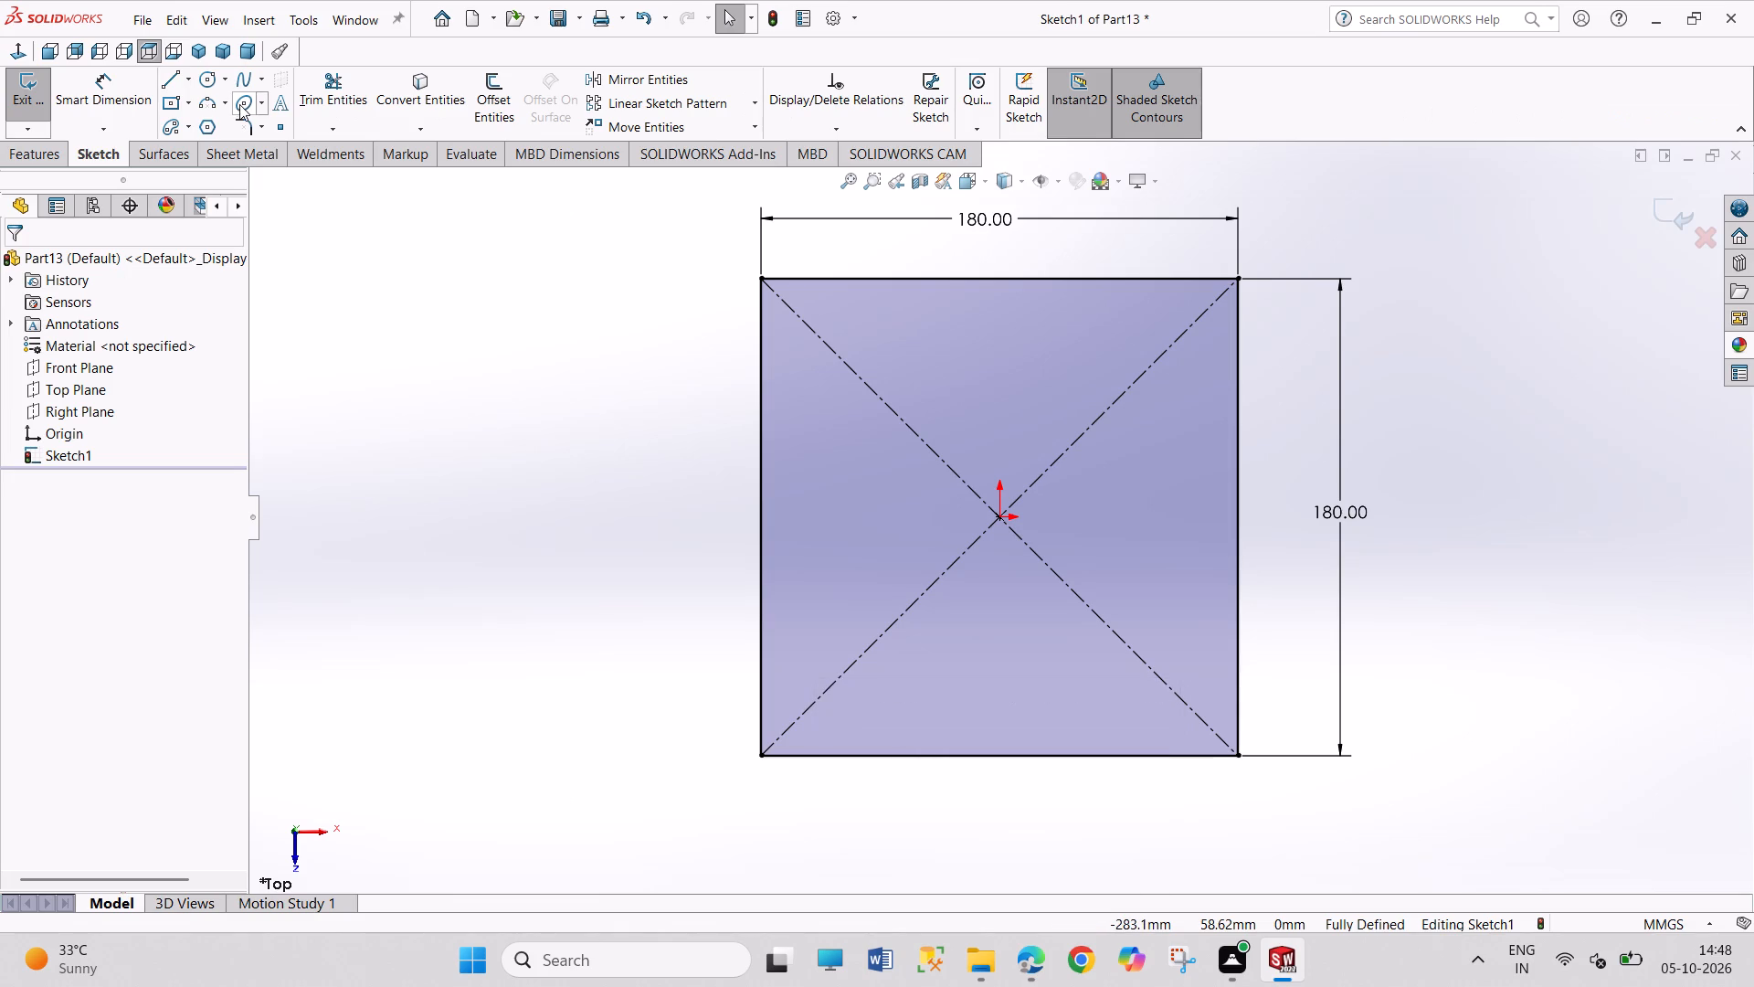
left_click(247, 123)
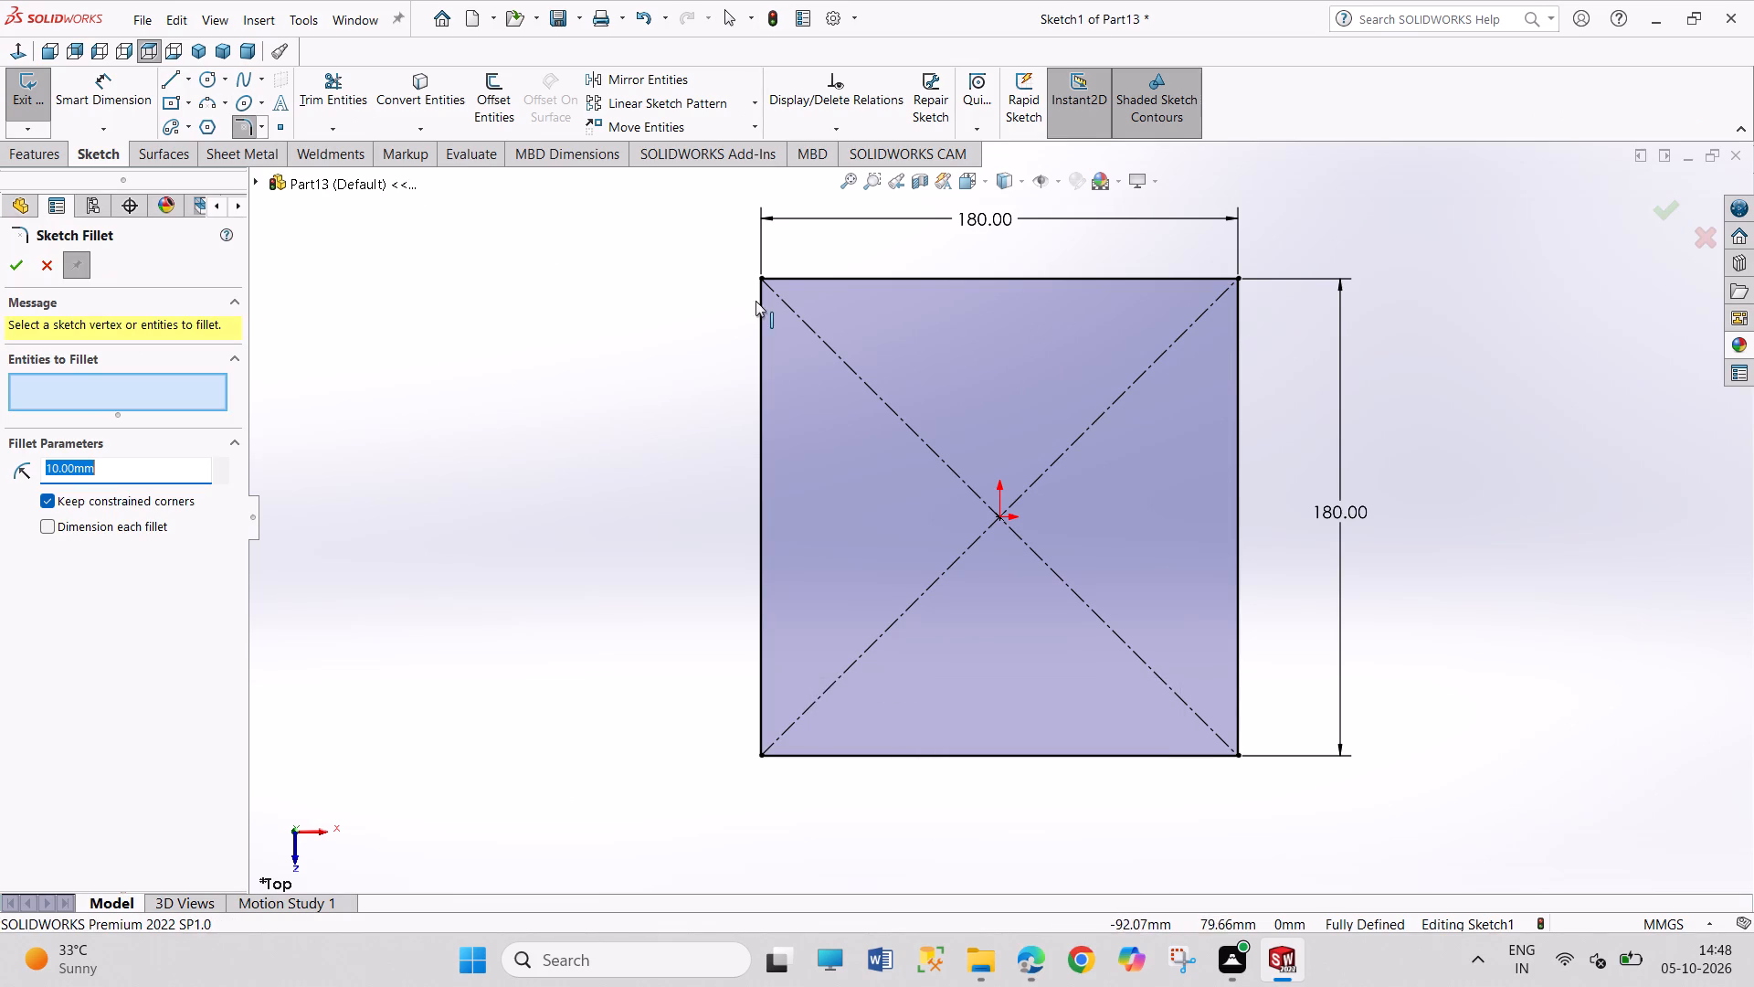
left_click(766, 279)
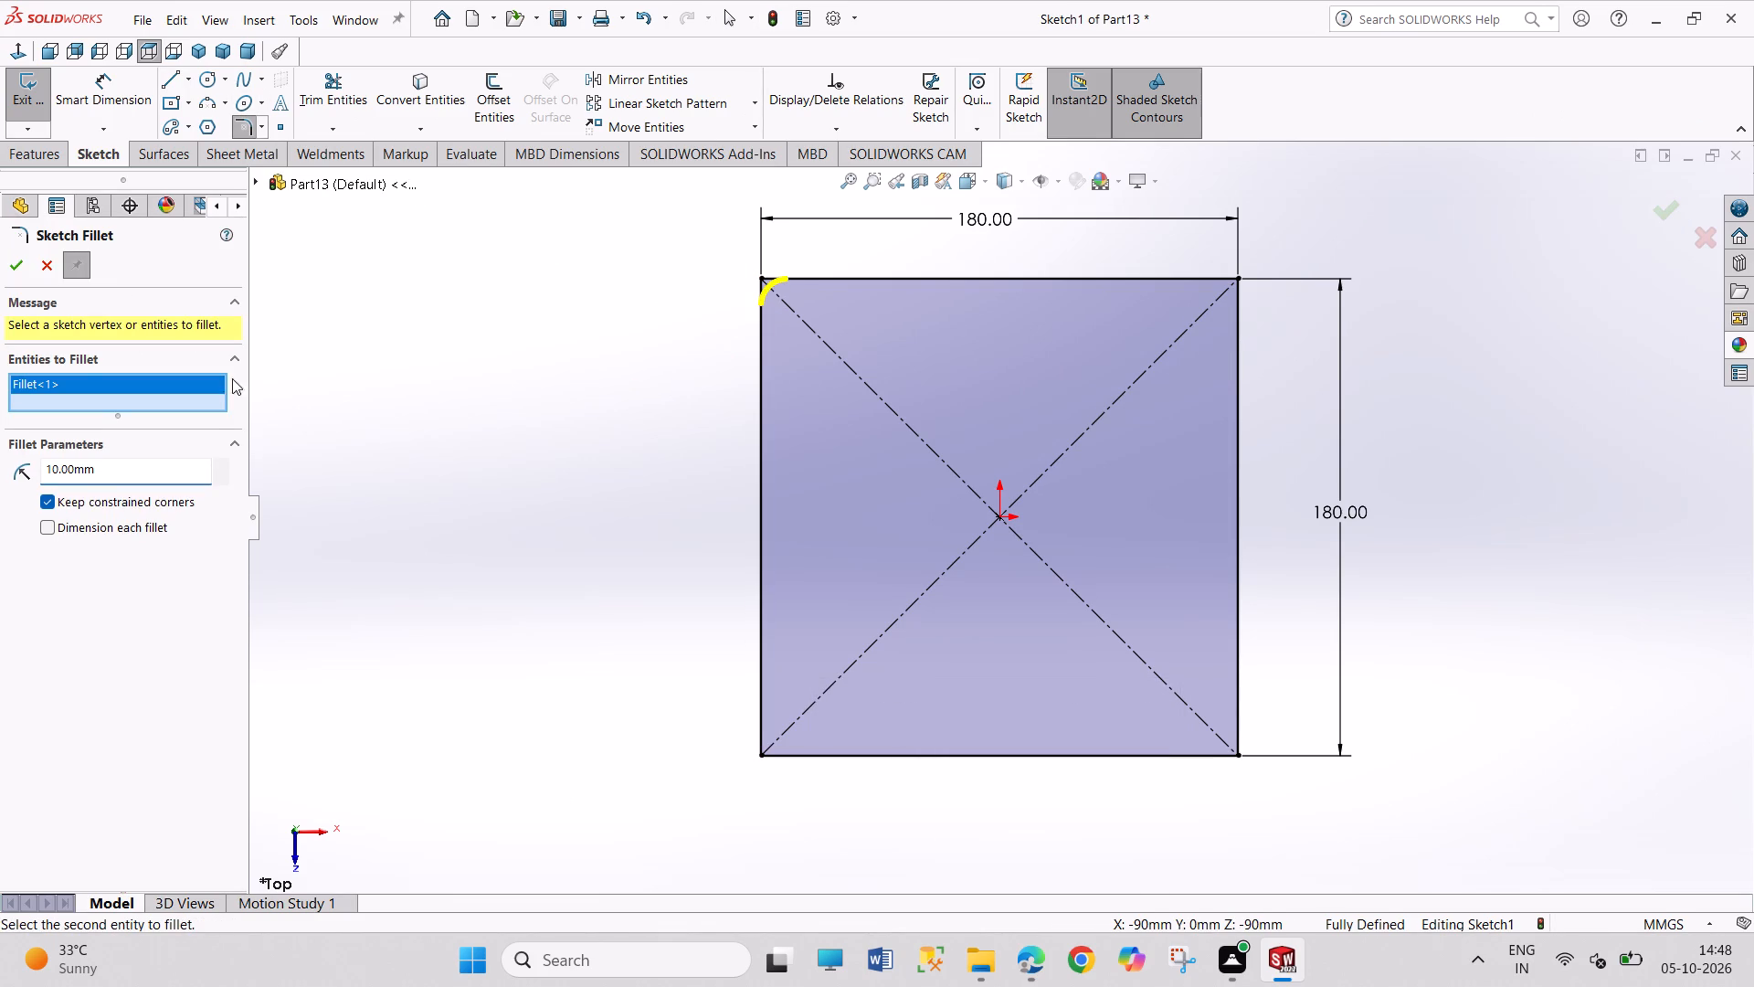
double_click(124, 469)
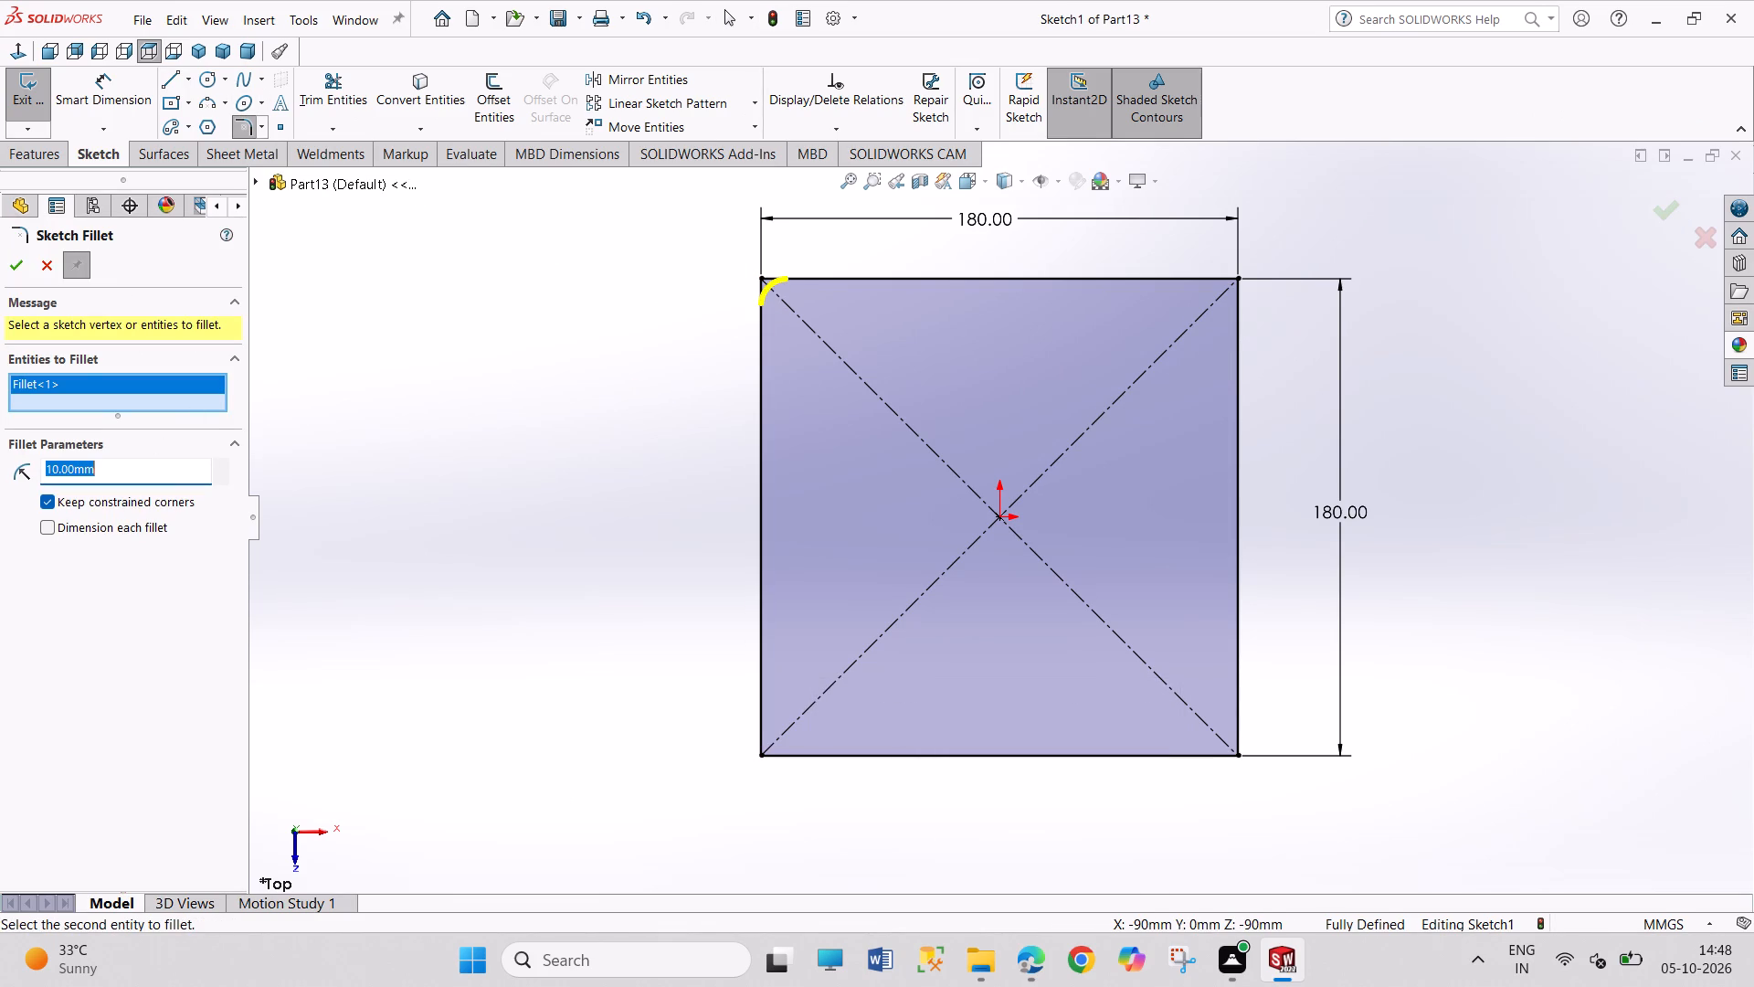
type("30")
key("Return")
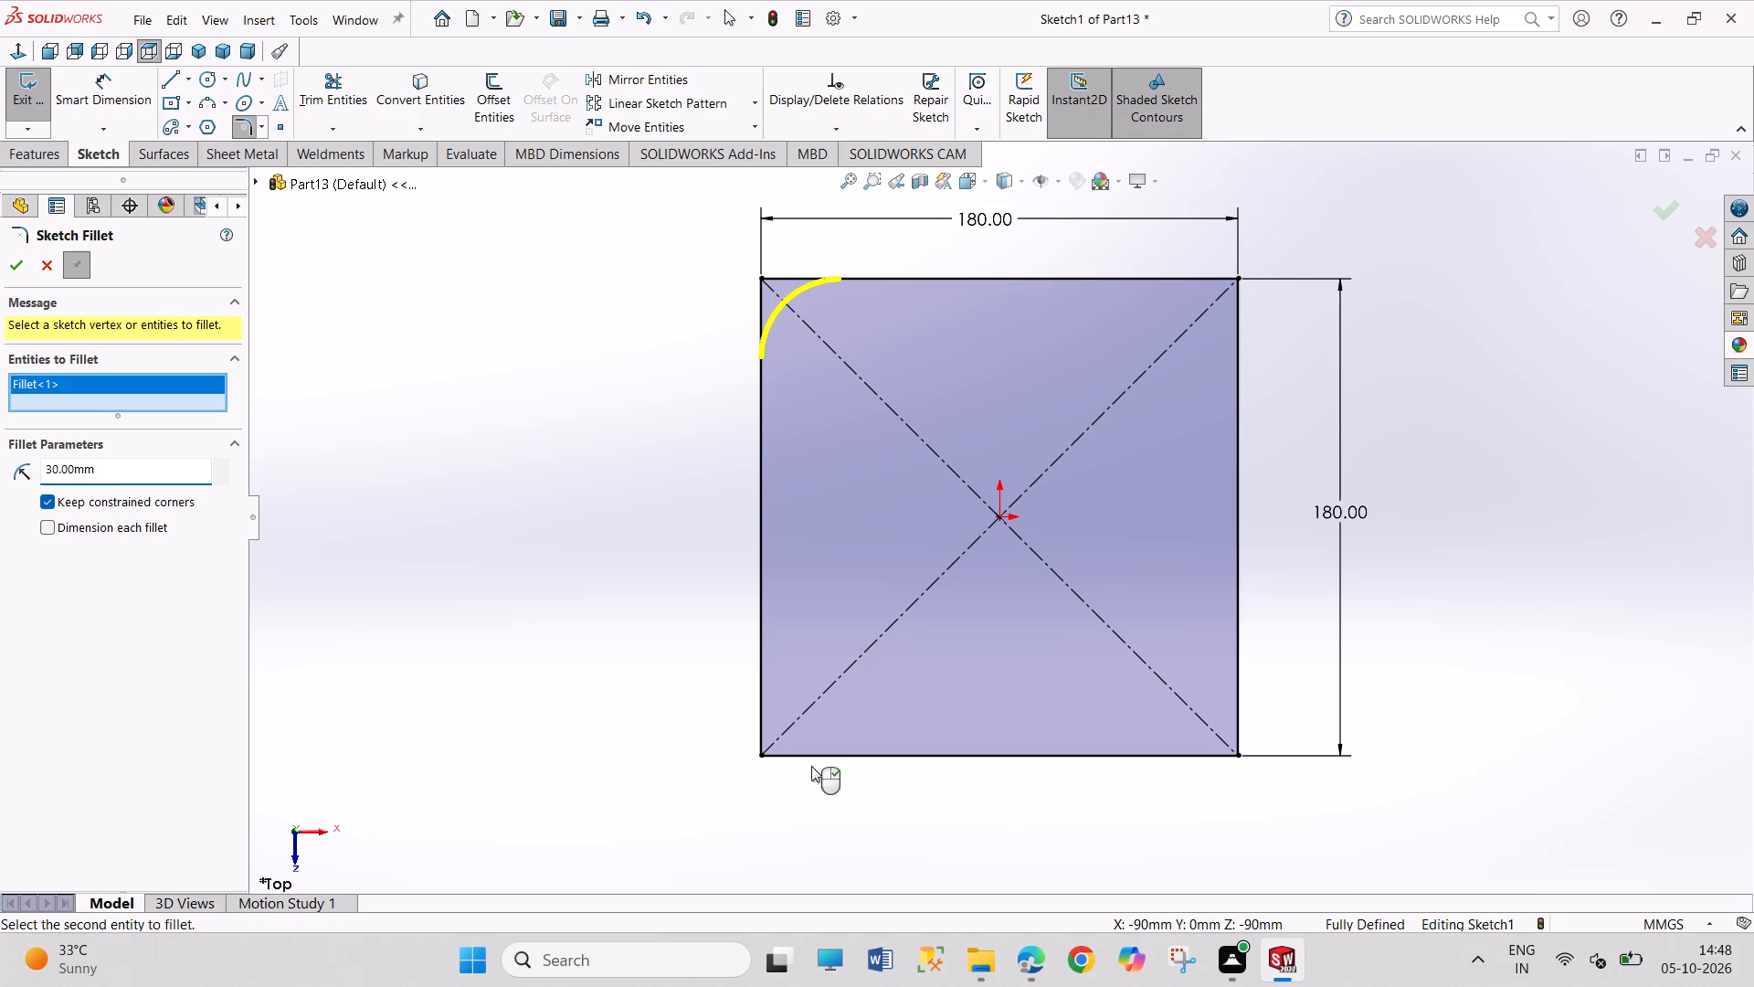
left_click(765, 756)
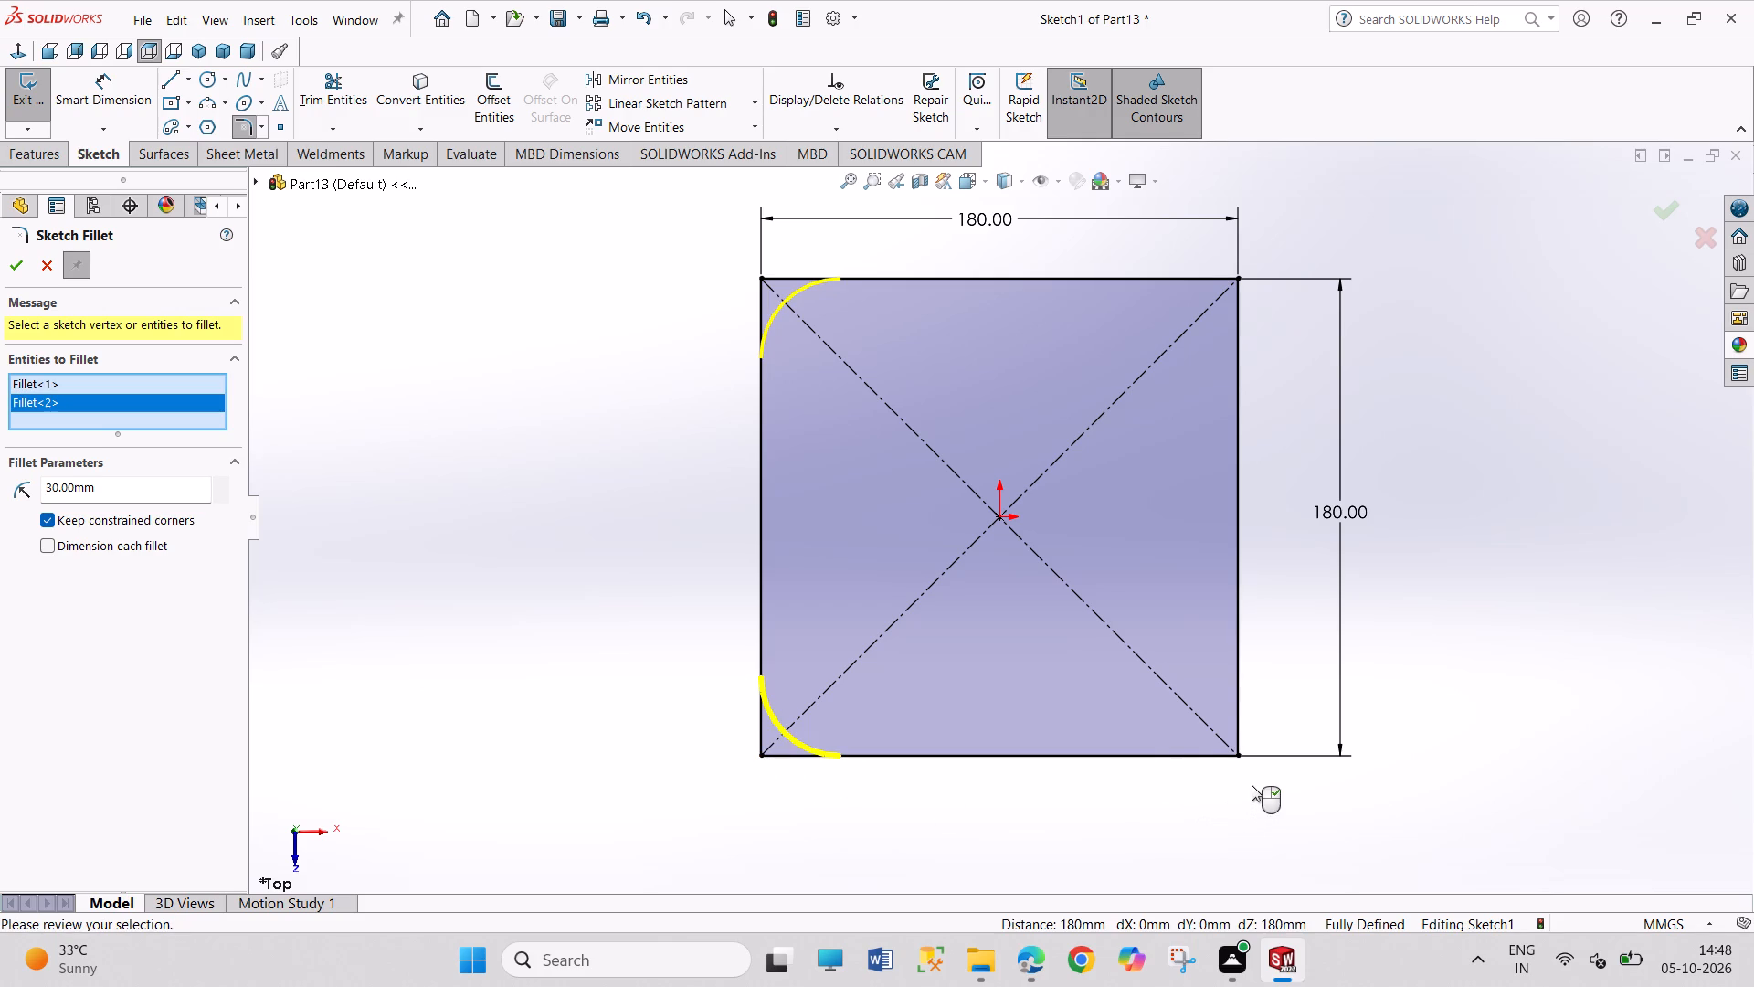
left_click(1235, 759)
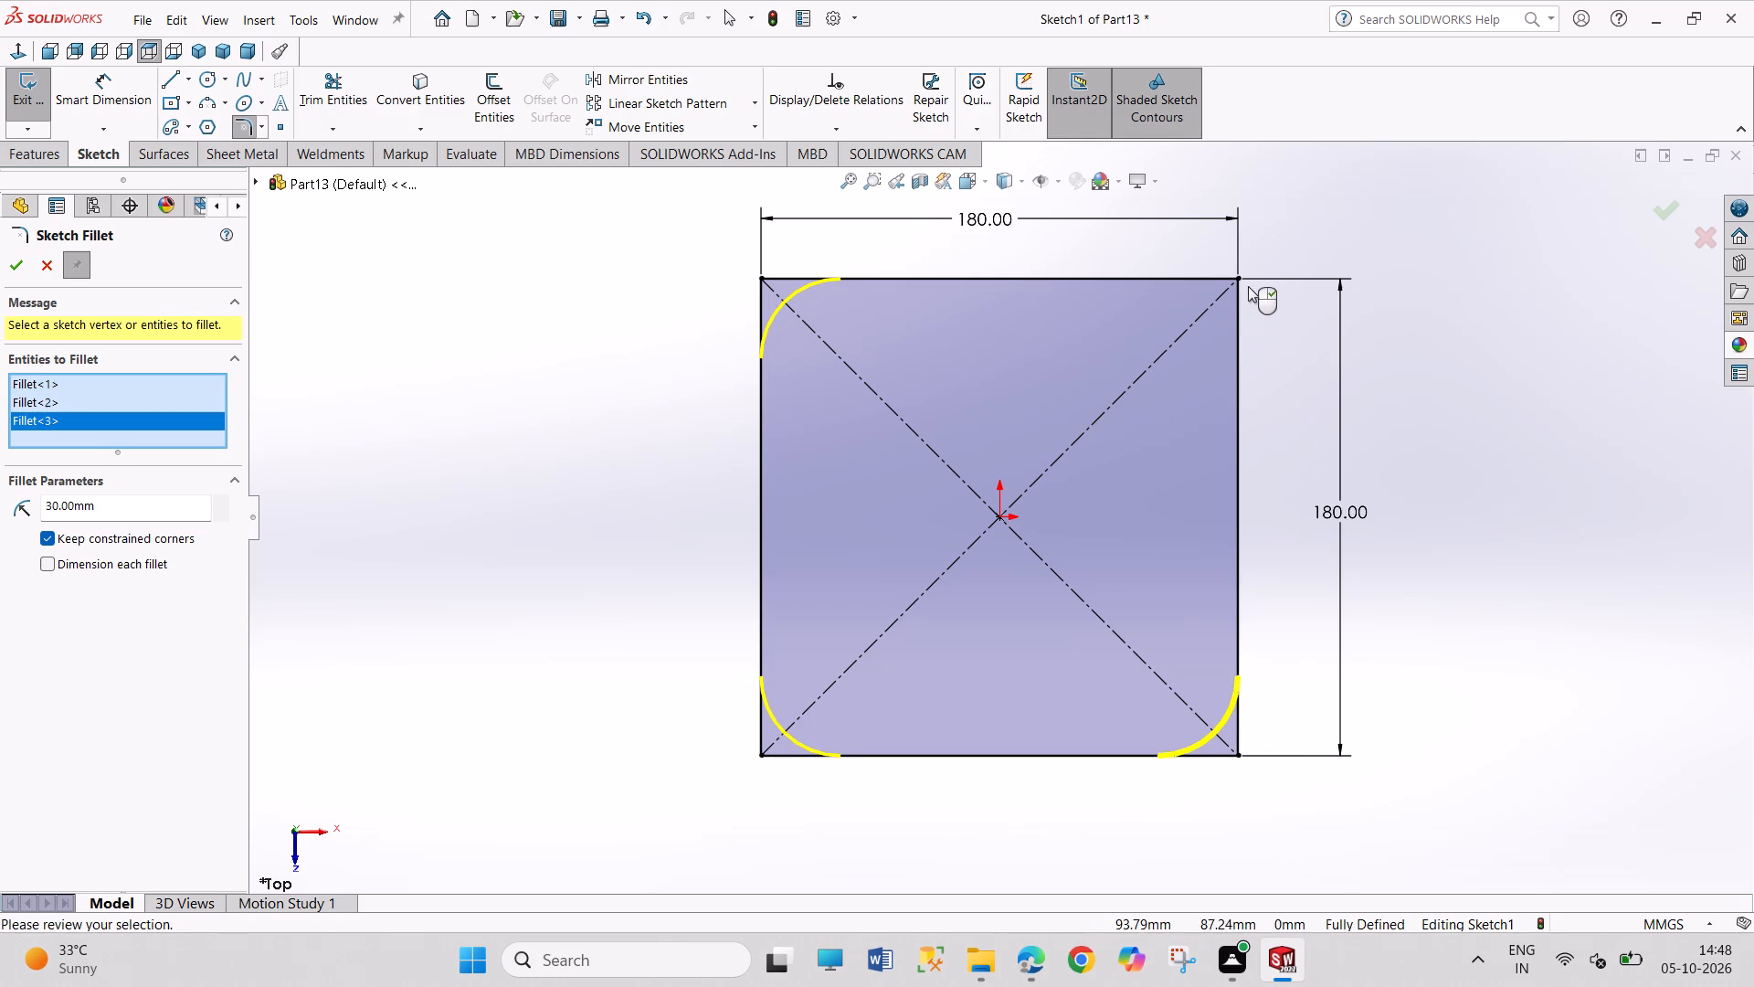
left_click(1238, 276)
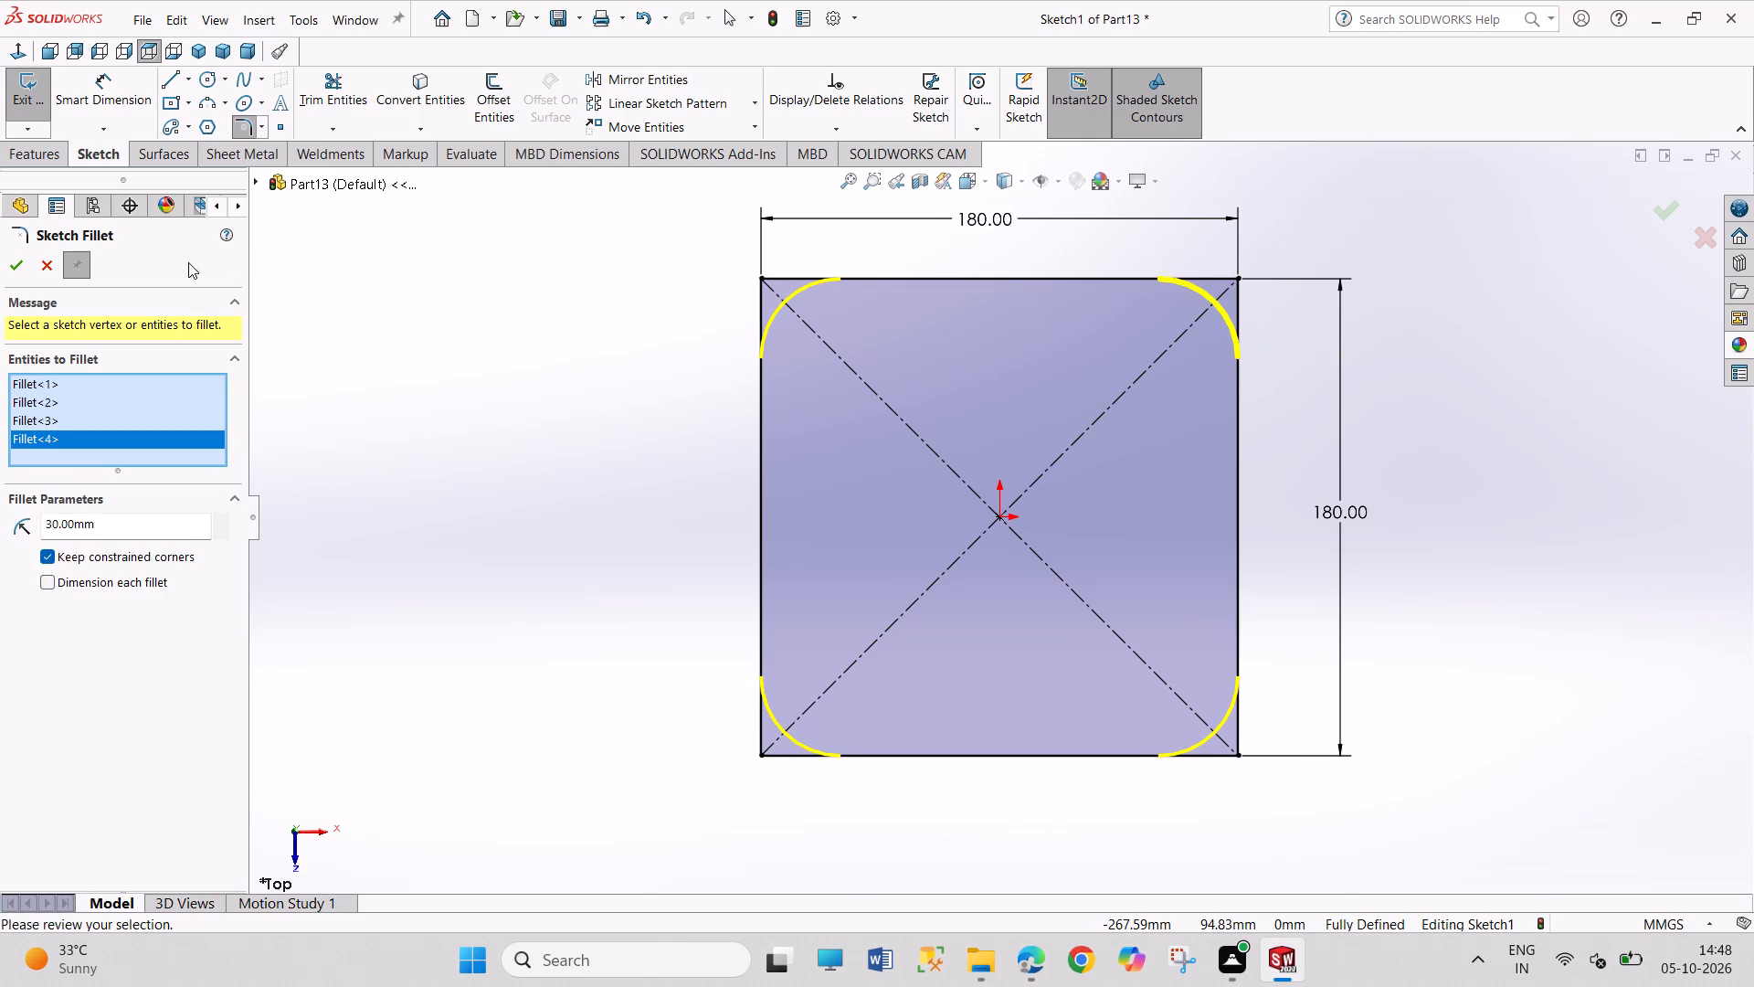
left_click(13, 273)
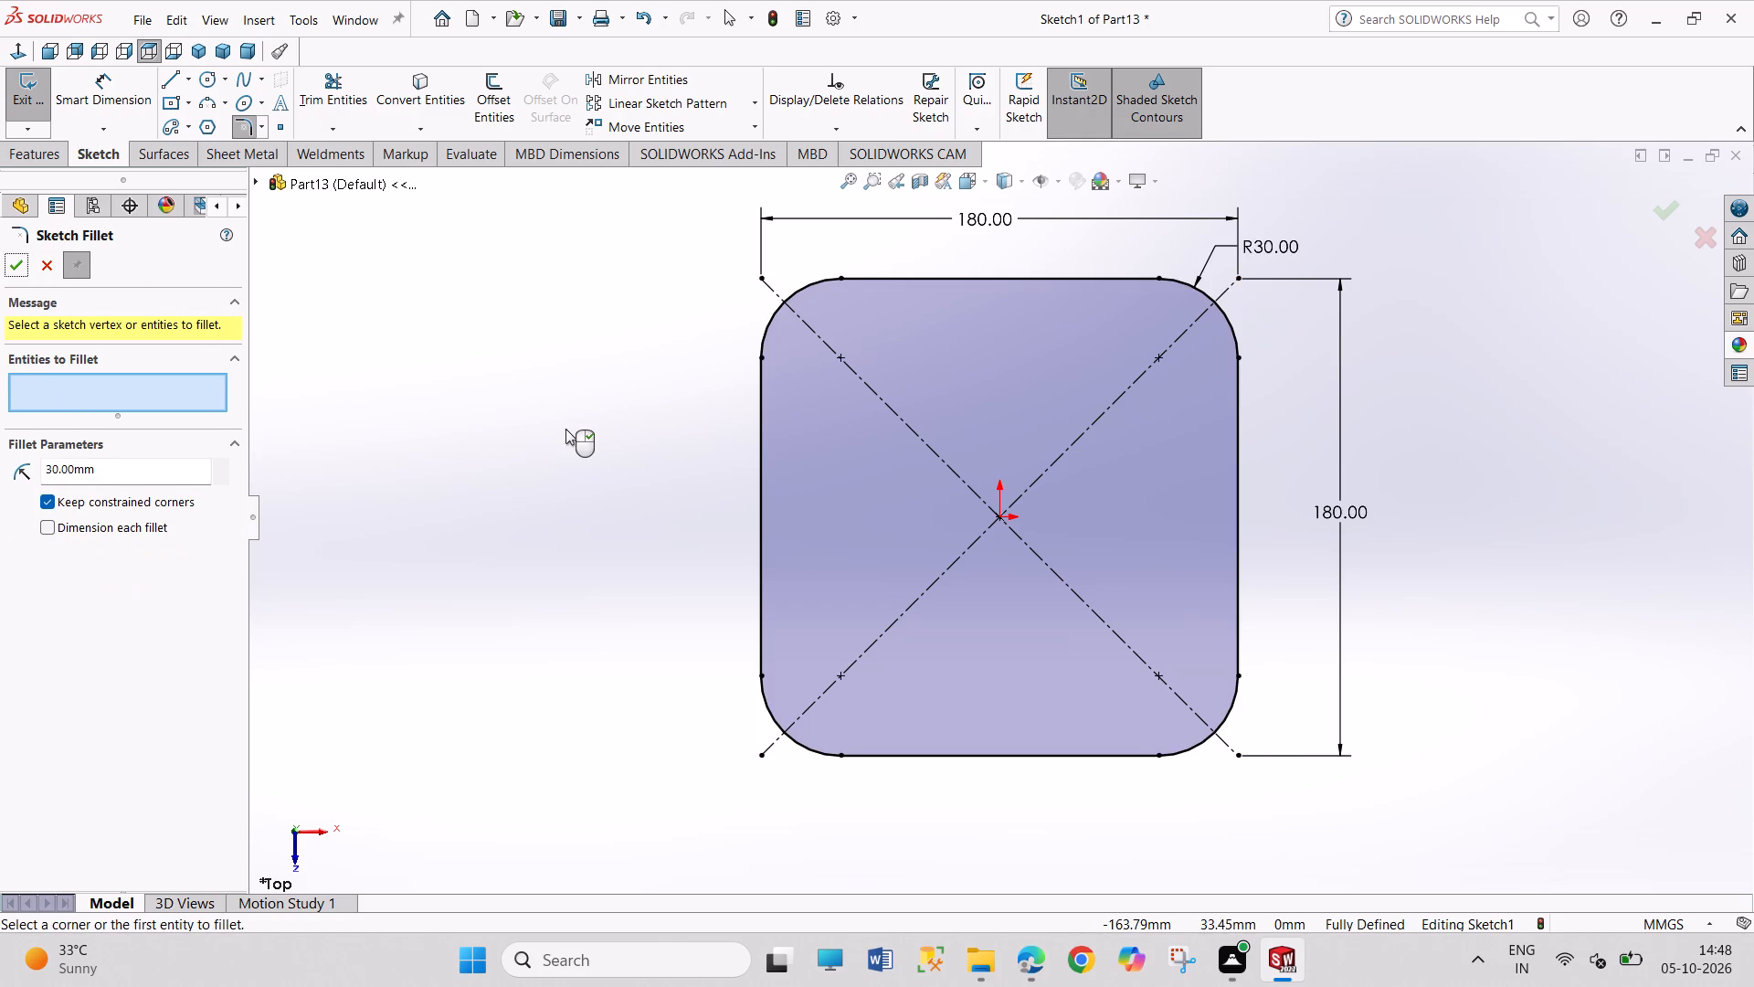
left_click(26, 268)
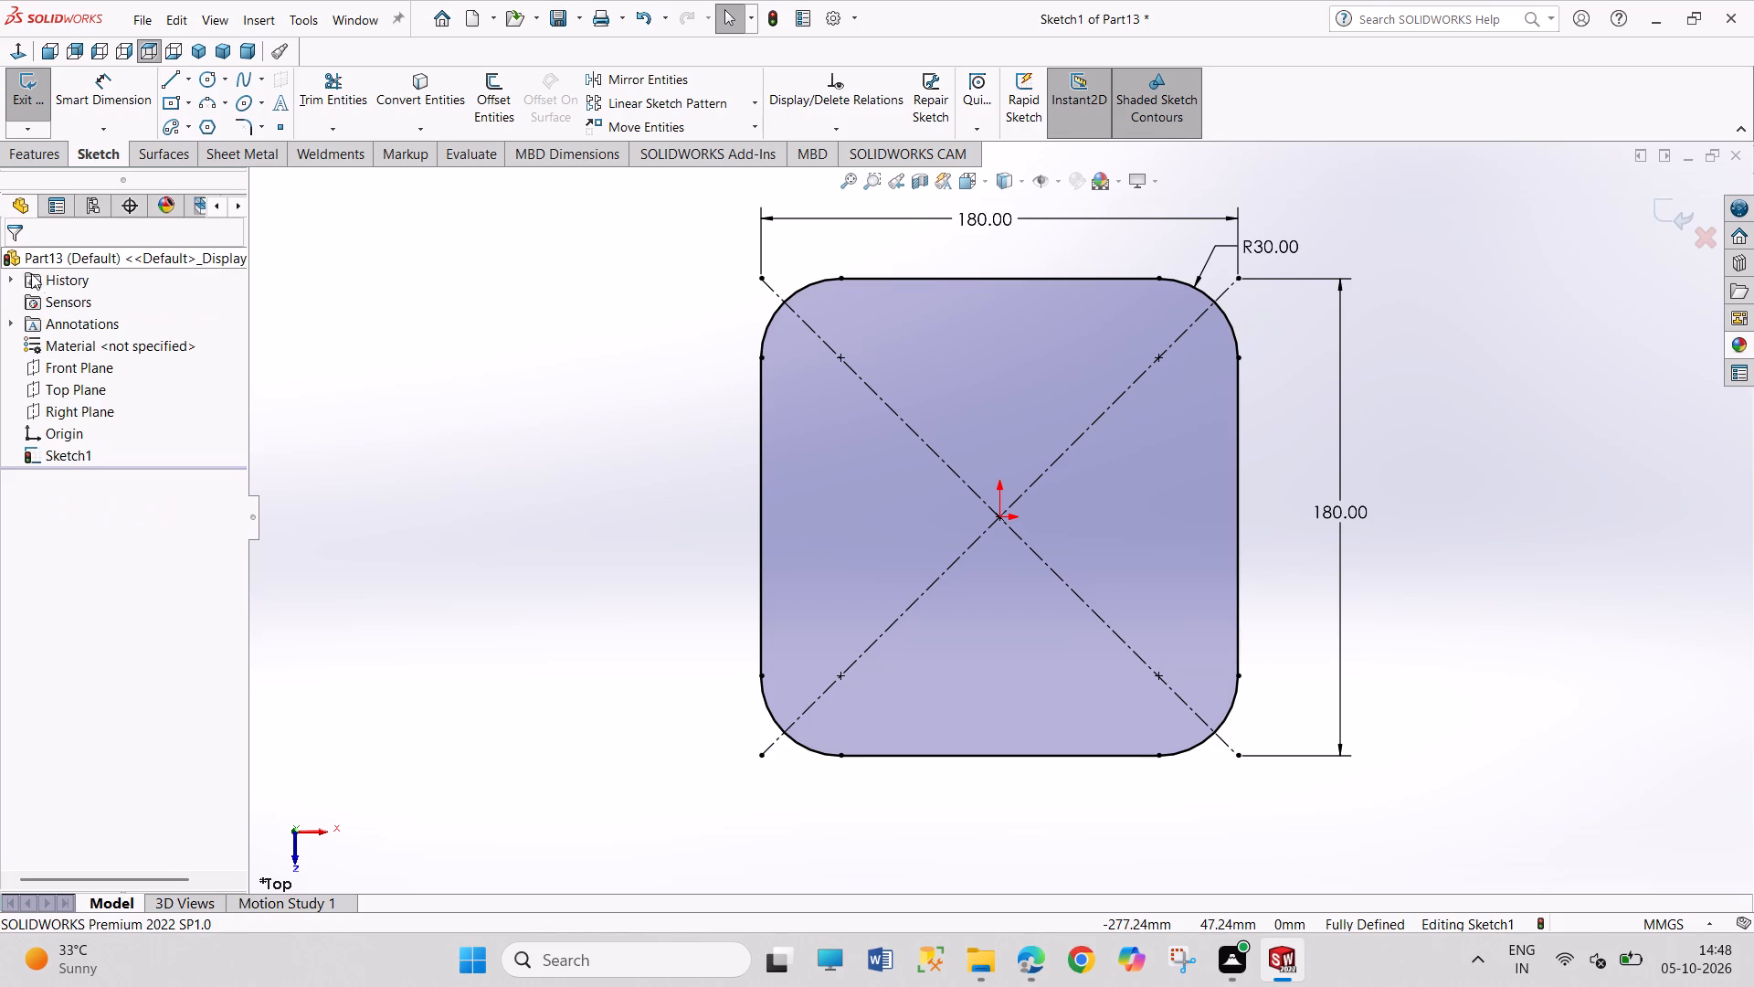
left_click_drag(437, 386, 534, 583)
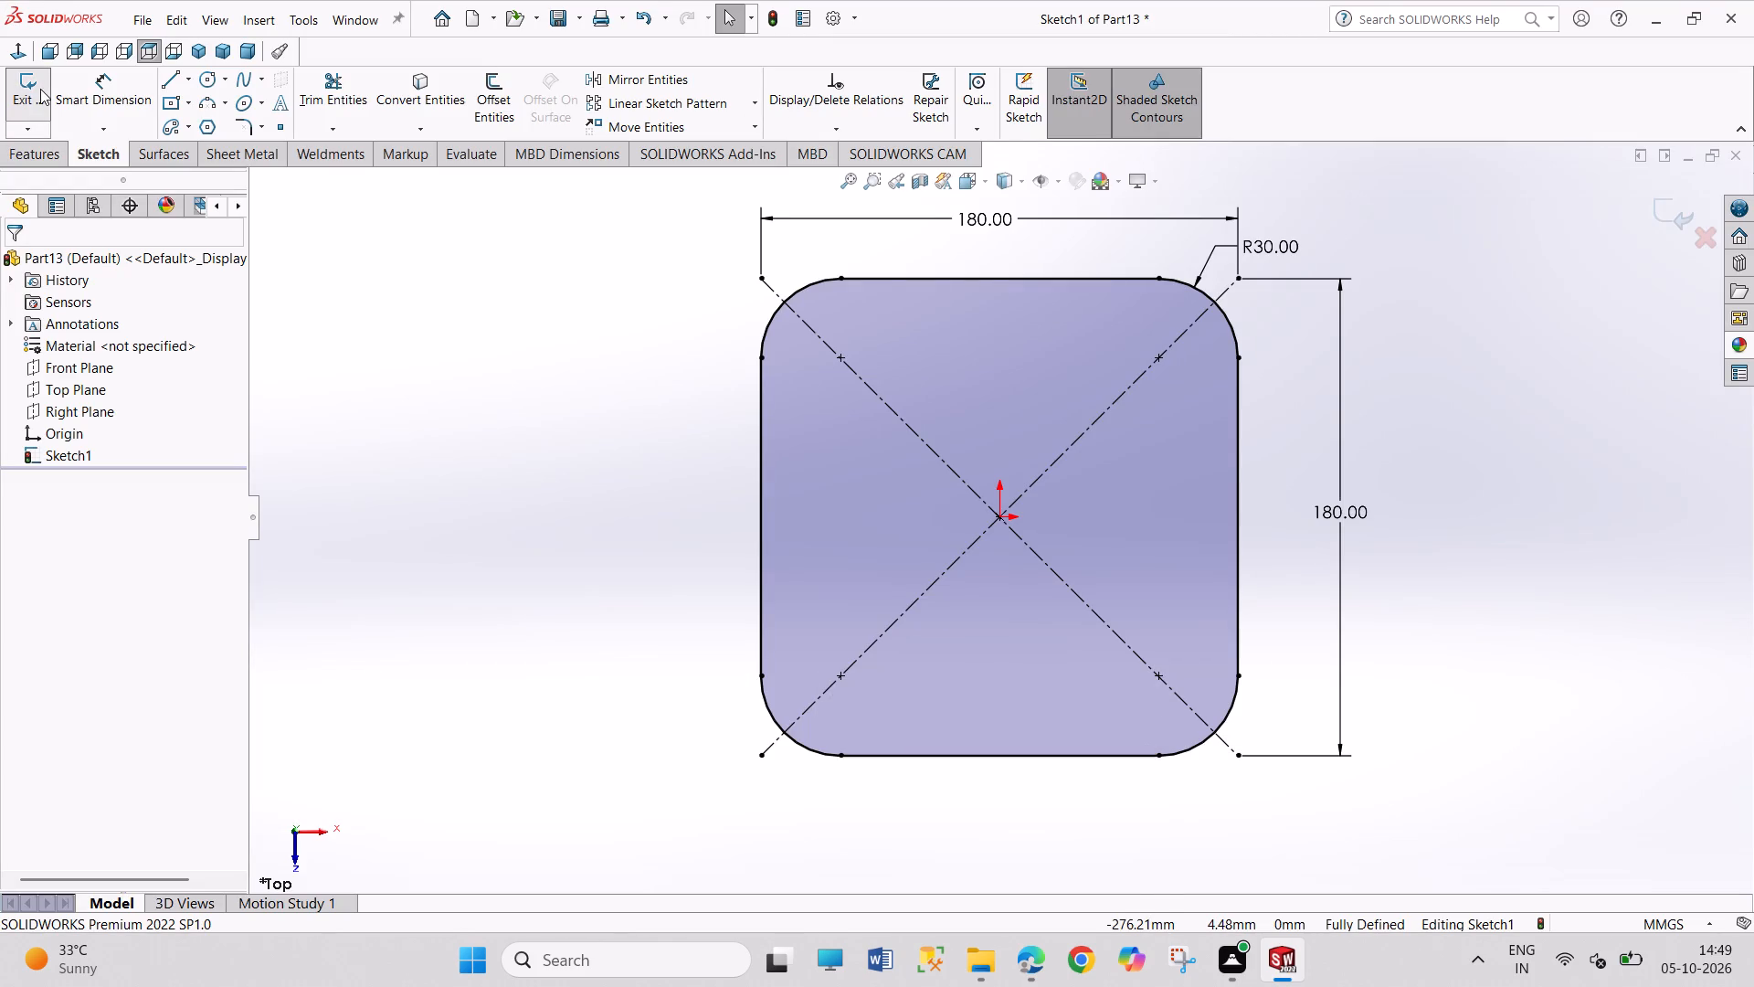
Close the base sketch and extrude the rounded square upward 30 mm as a blind boss.
left_click(40, 91)
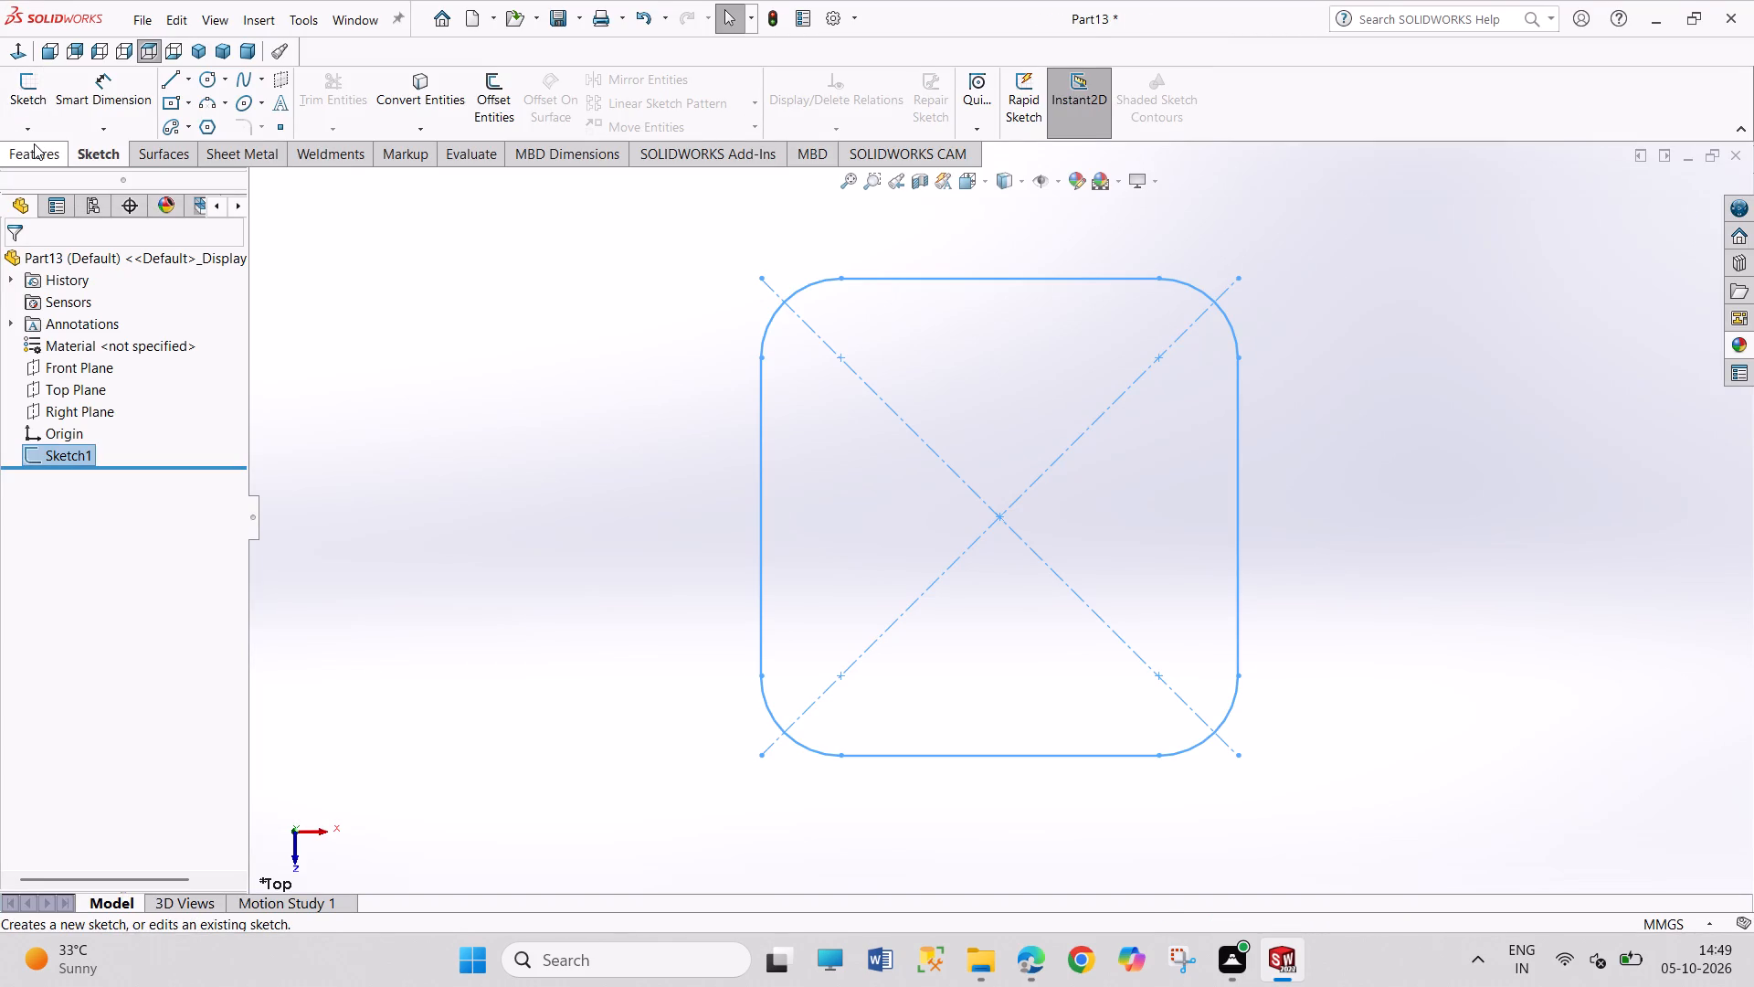
left_click(34, 143)
left_click(21, 112)
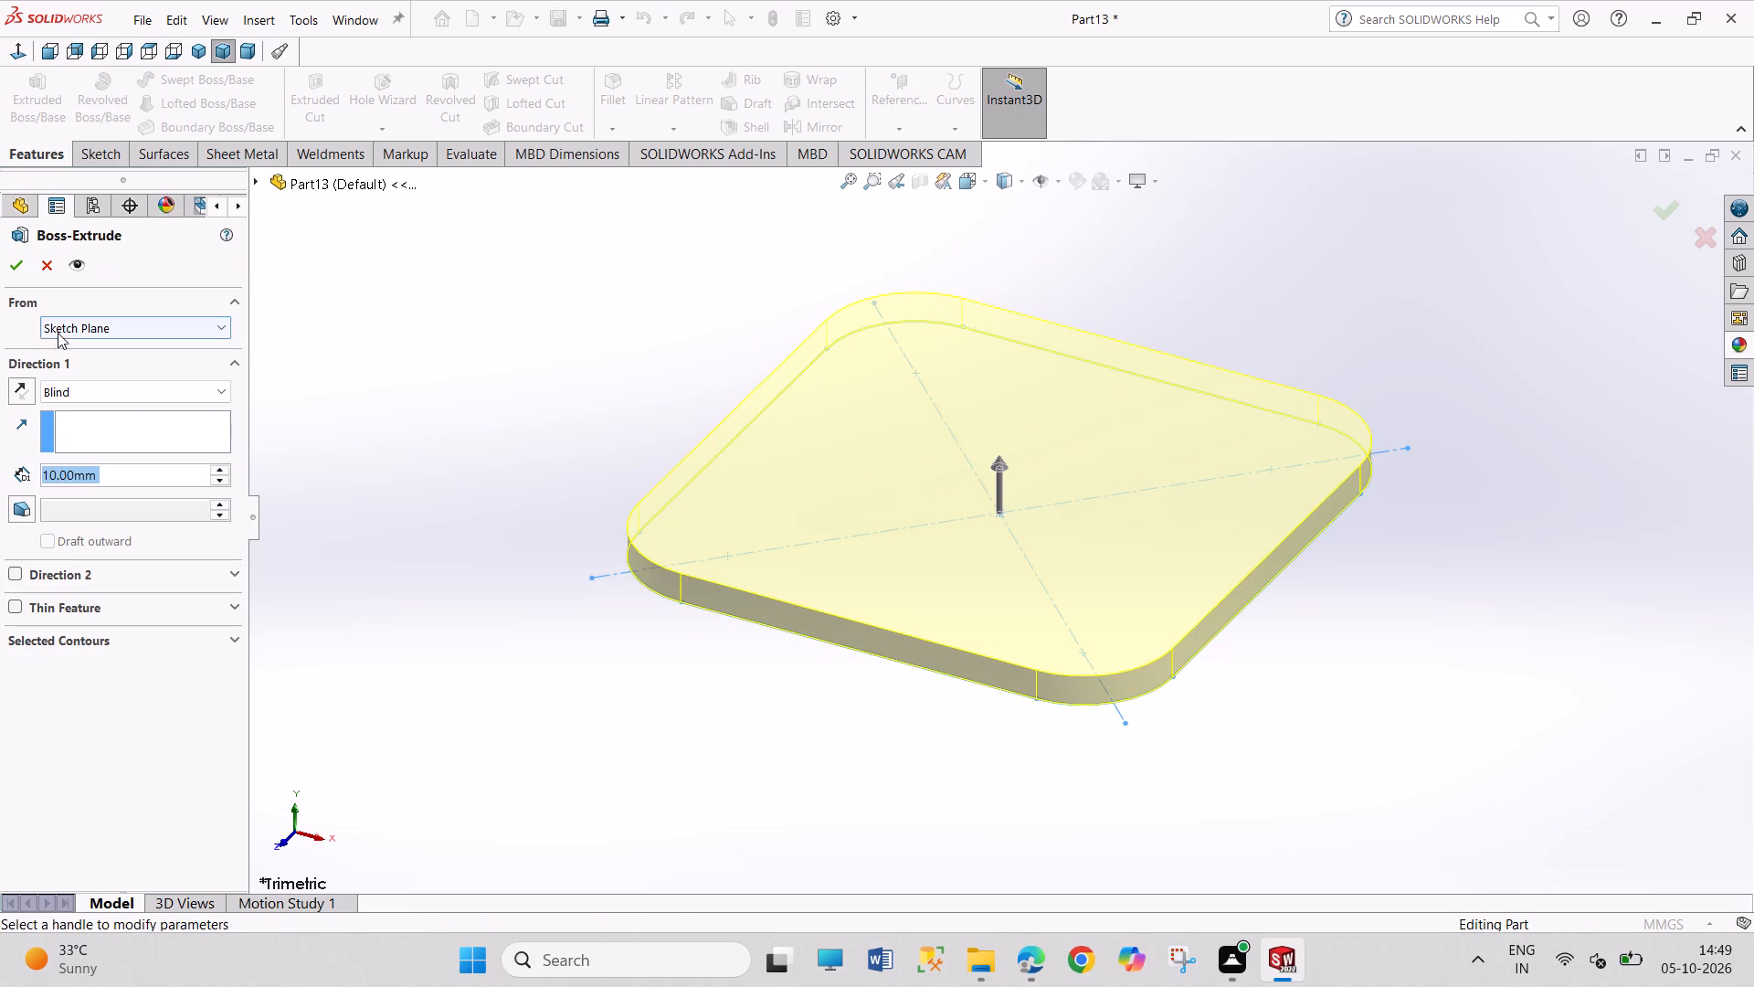
left_click(219, 472)
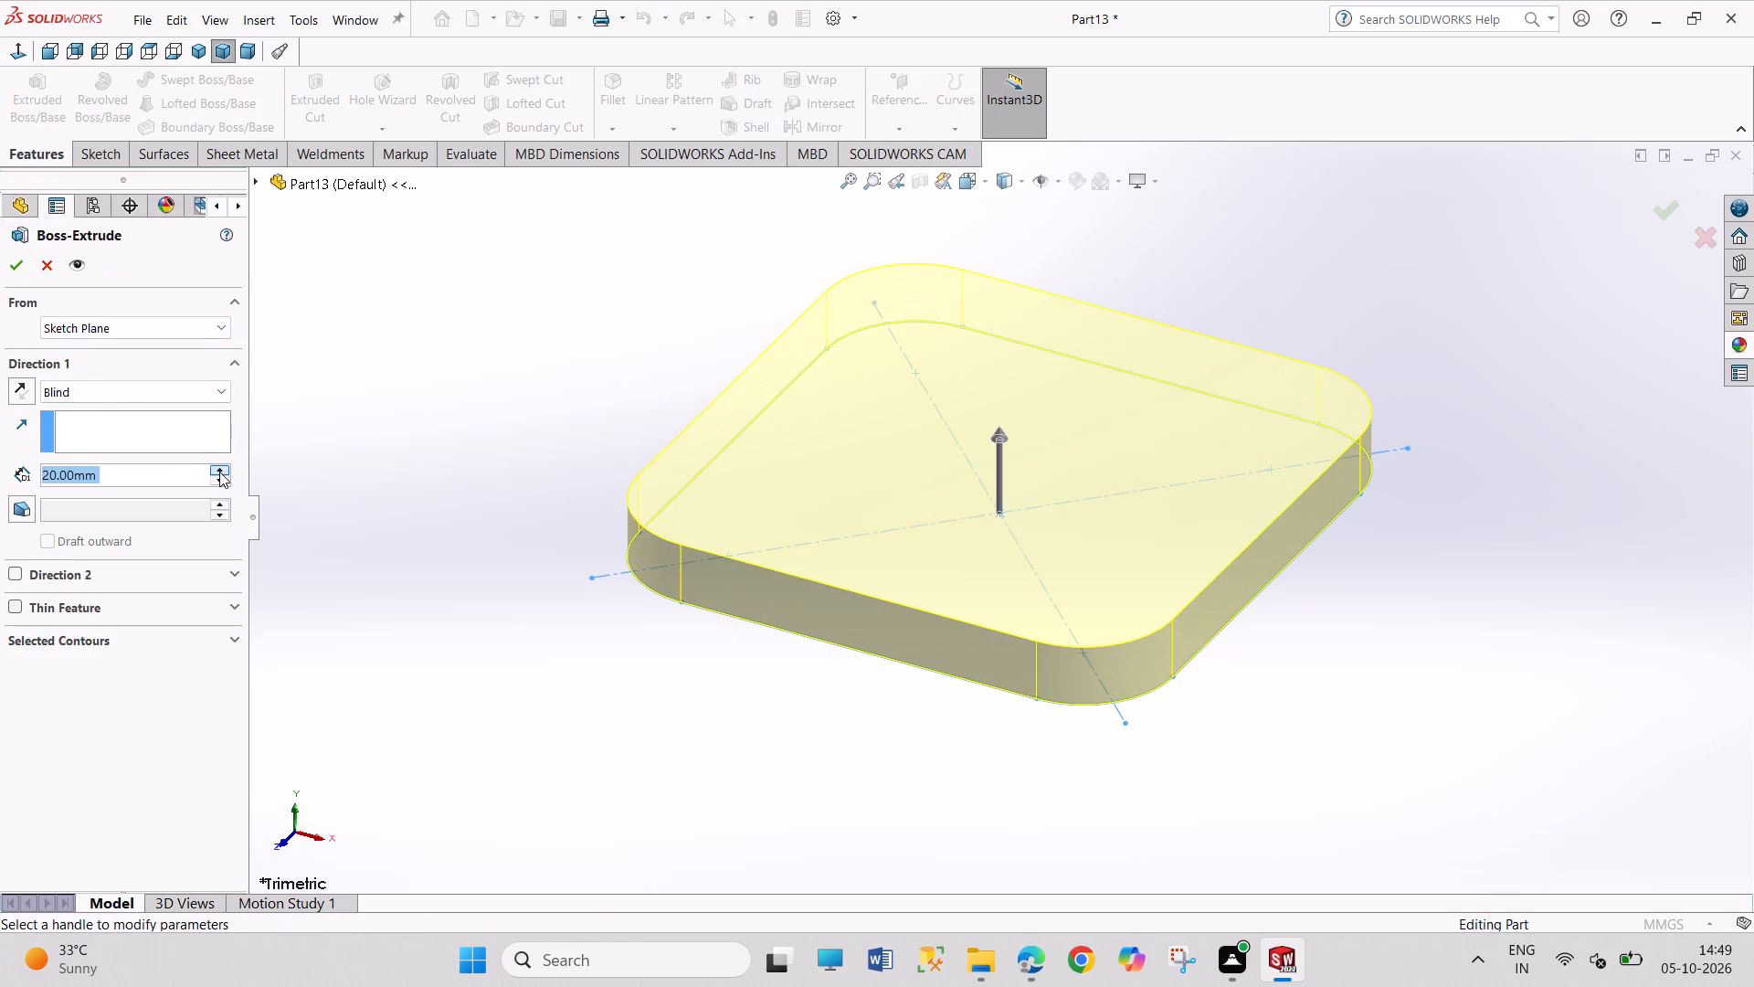
left_click(219, 472)
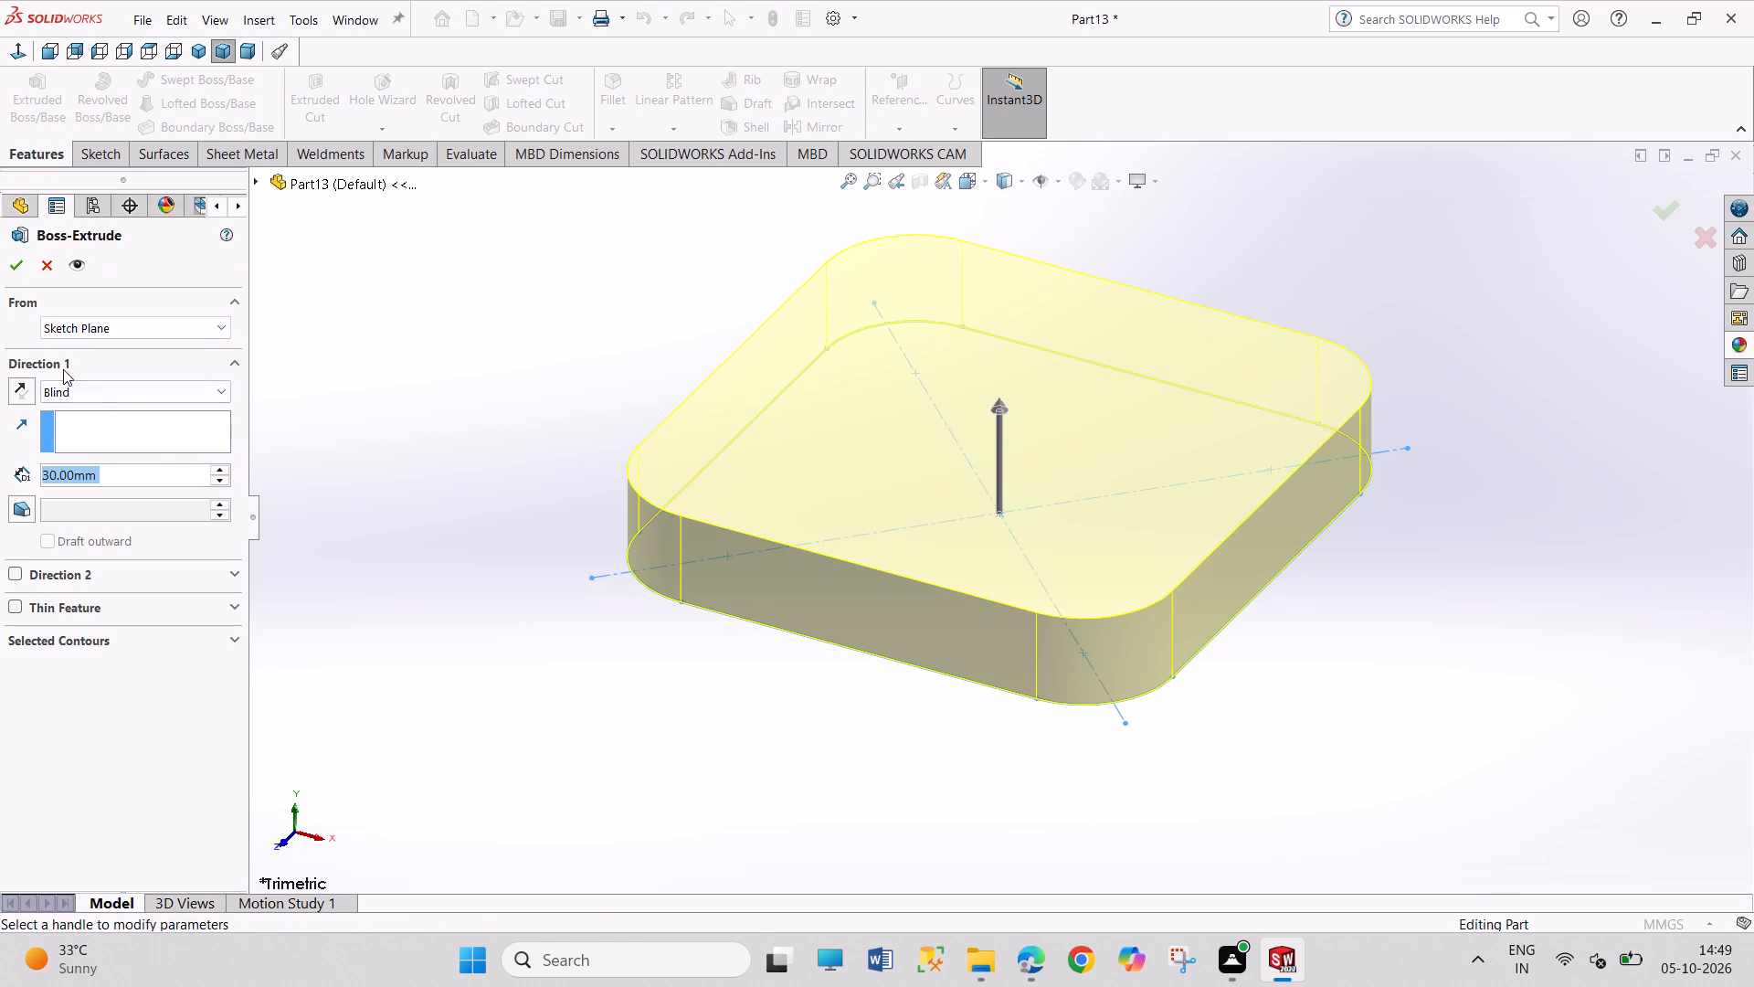
left_click(19, 274)
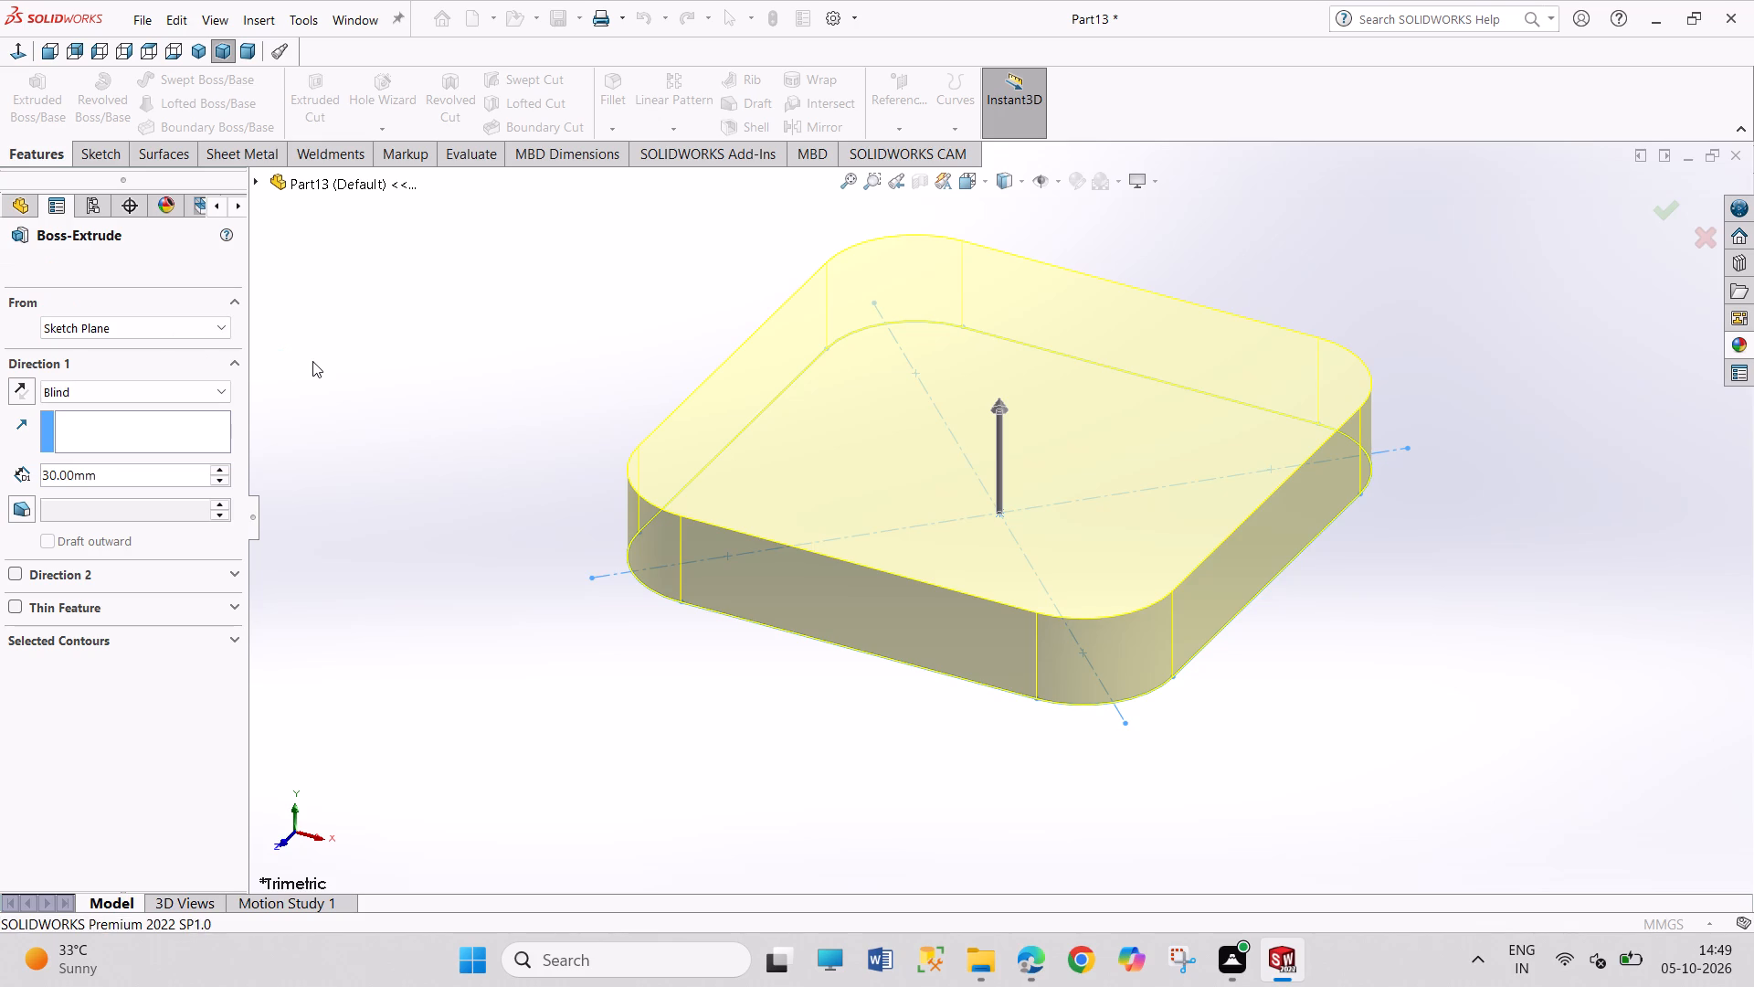
left_click_drag(320, 363, 391, 514)
left_click_drag(364, 387, 466, 566)
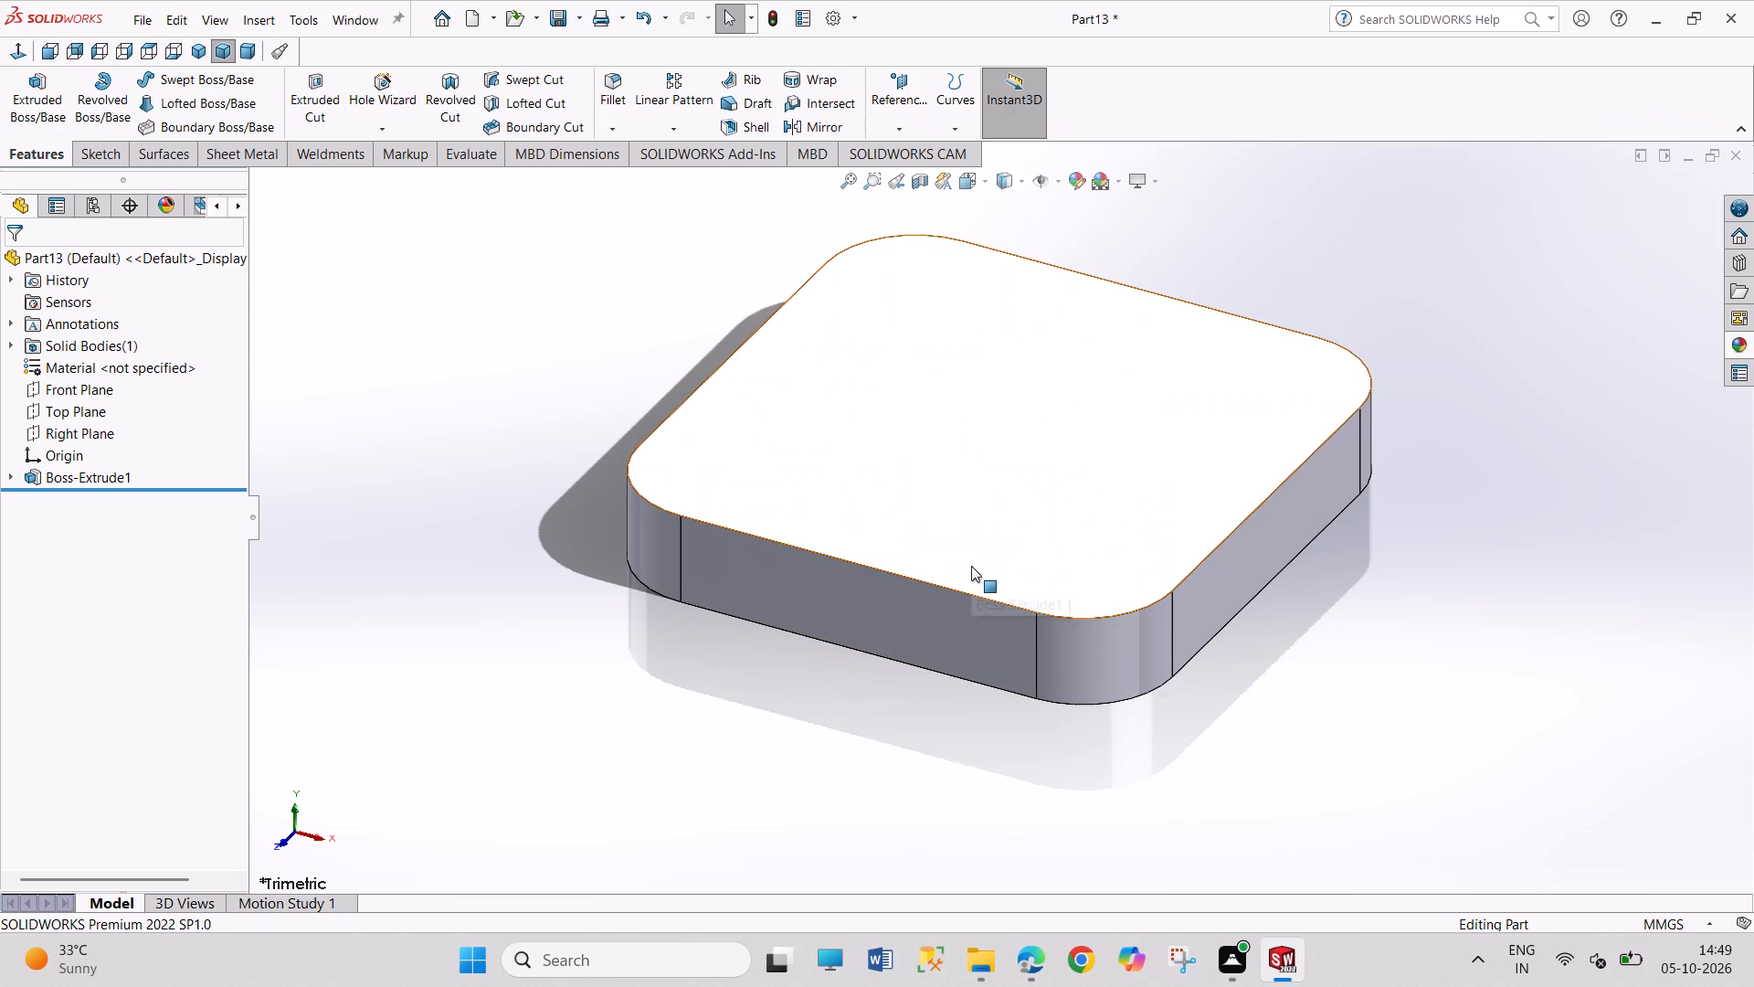
Sketch a circle about 85 mm in diameter on the base's top face, centred on the origin.
left_click(971, 566)
left_click(1052, 515)
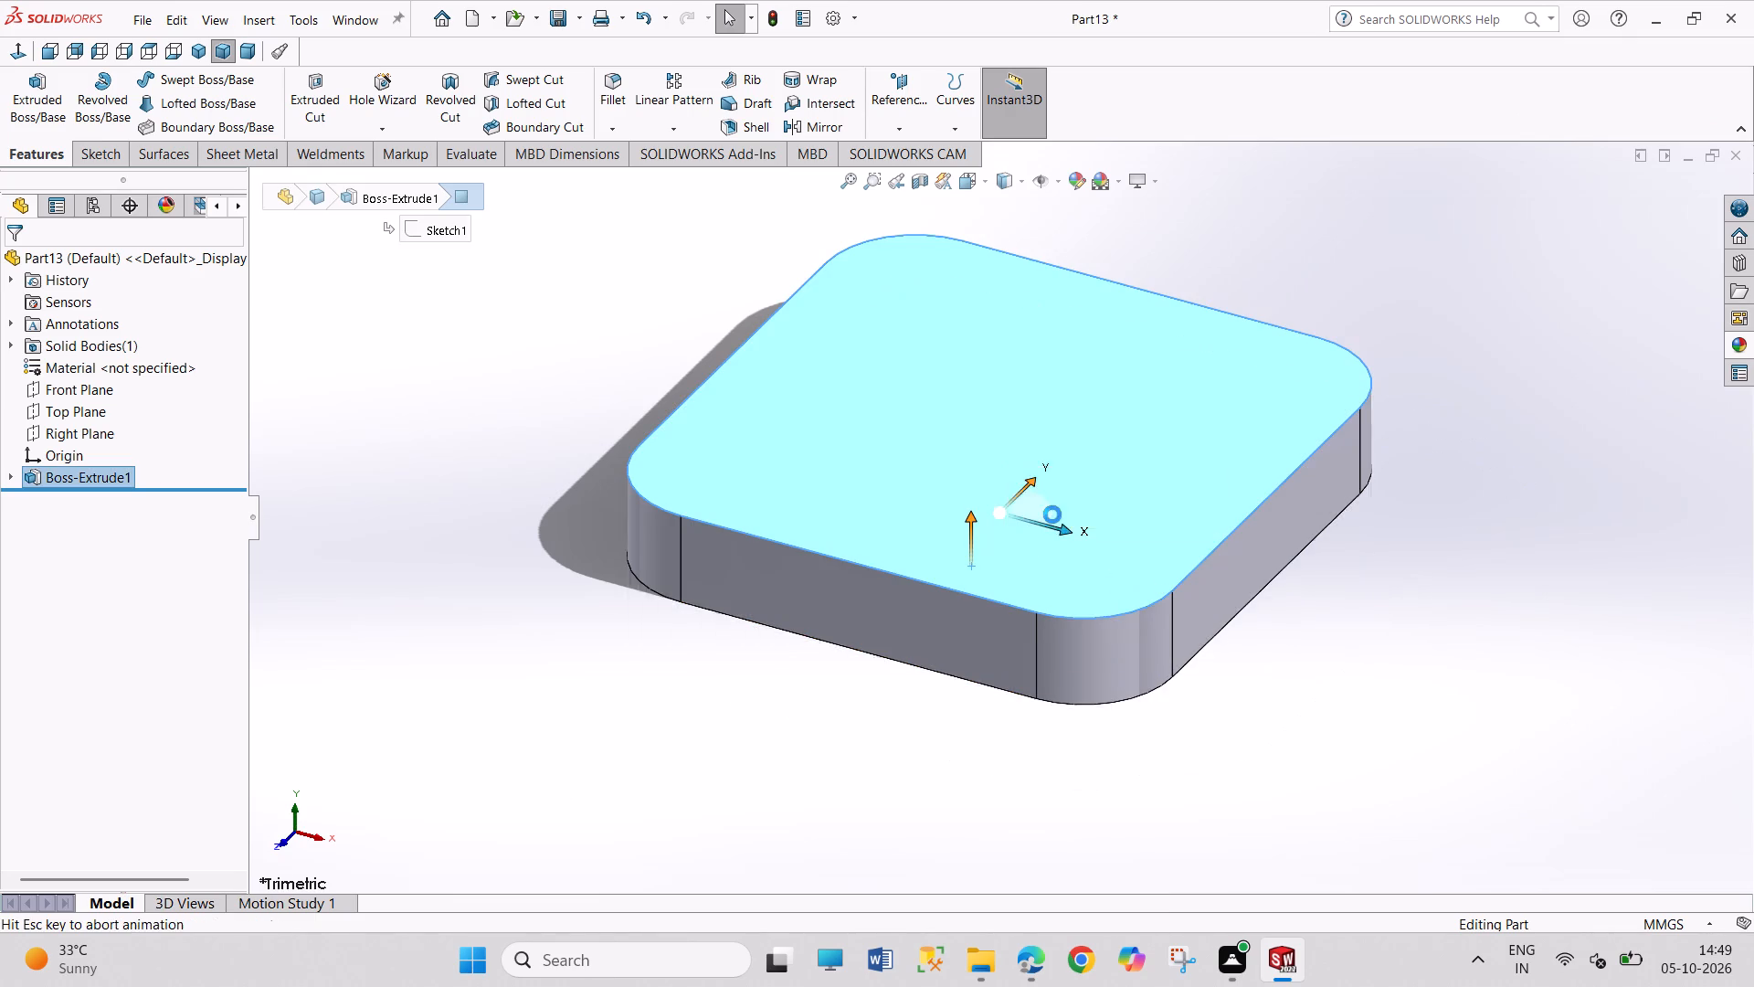
left_click_drag(1439, 507, 1473, 674)
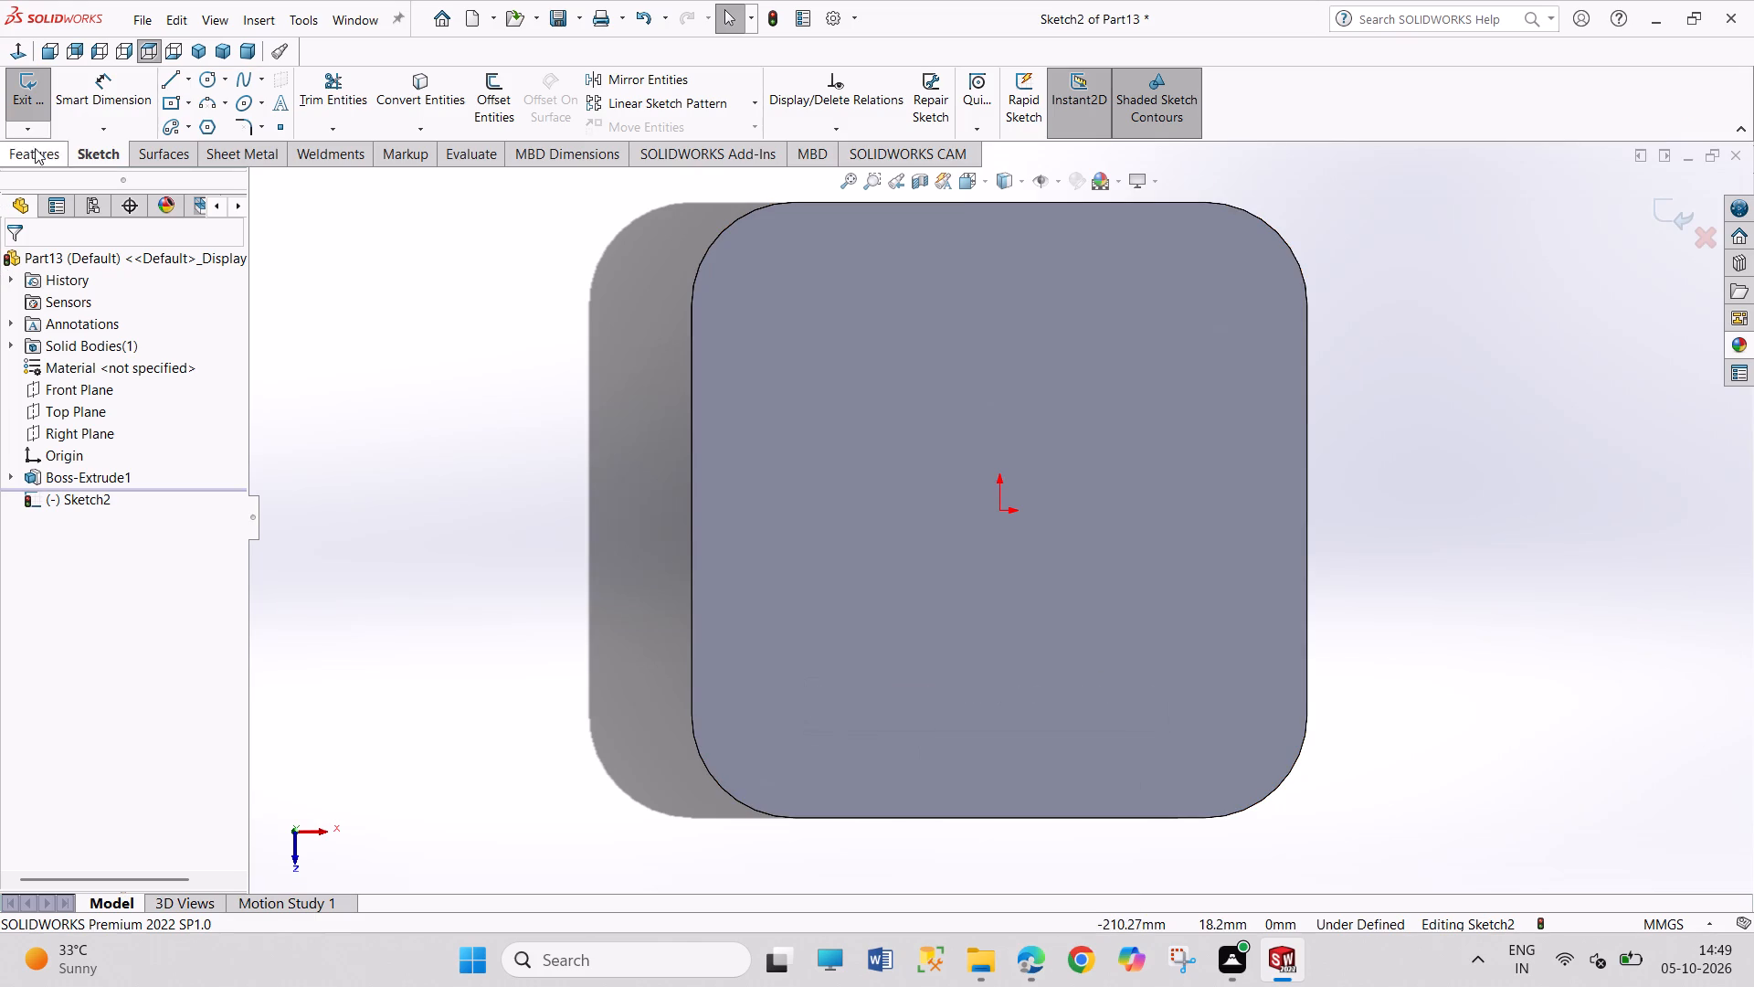
left_click(210, 78)
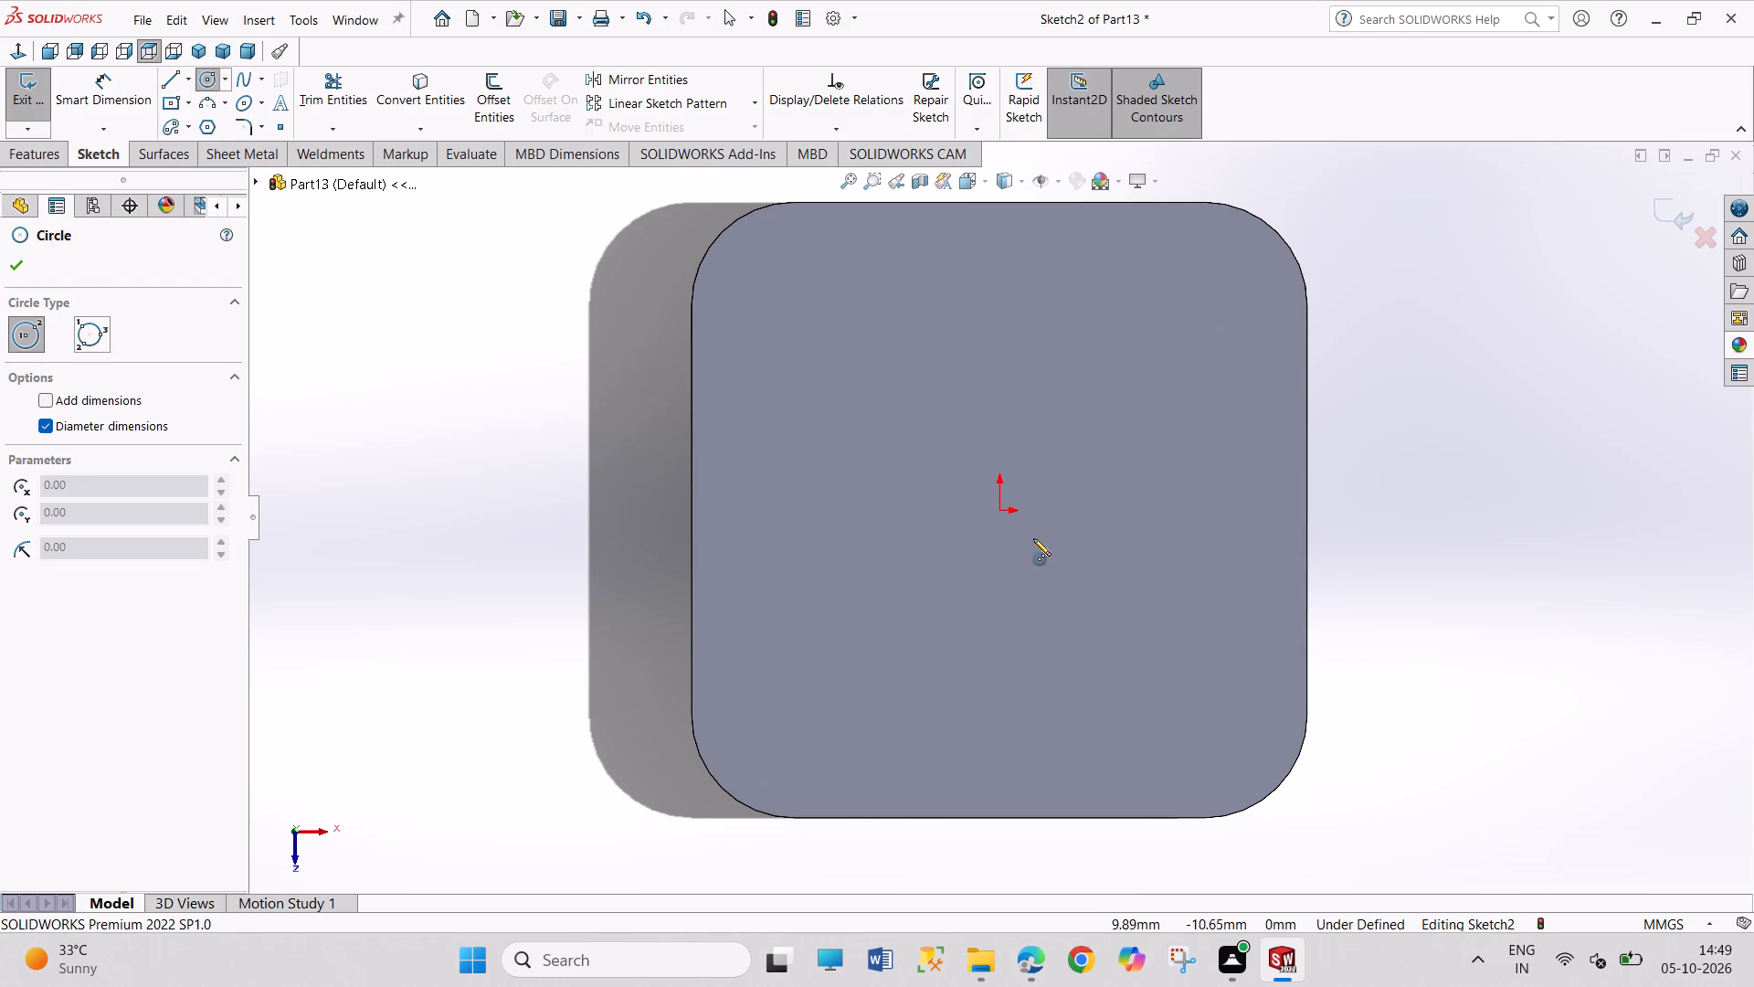
left_click(998, 511)
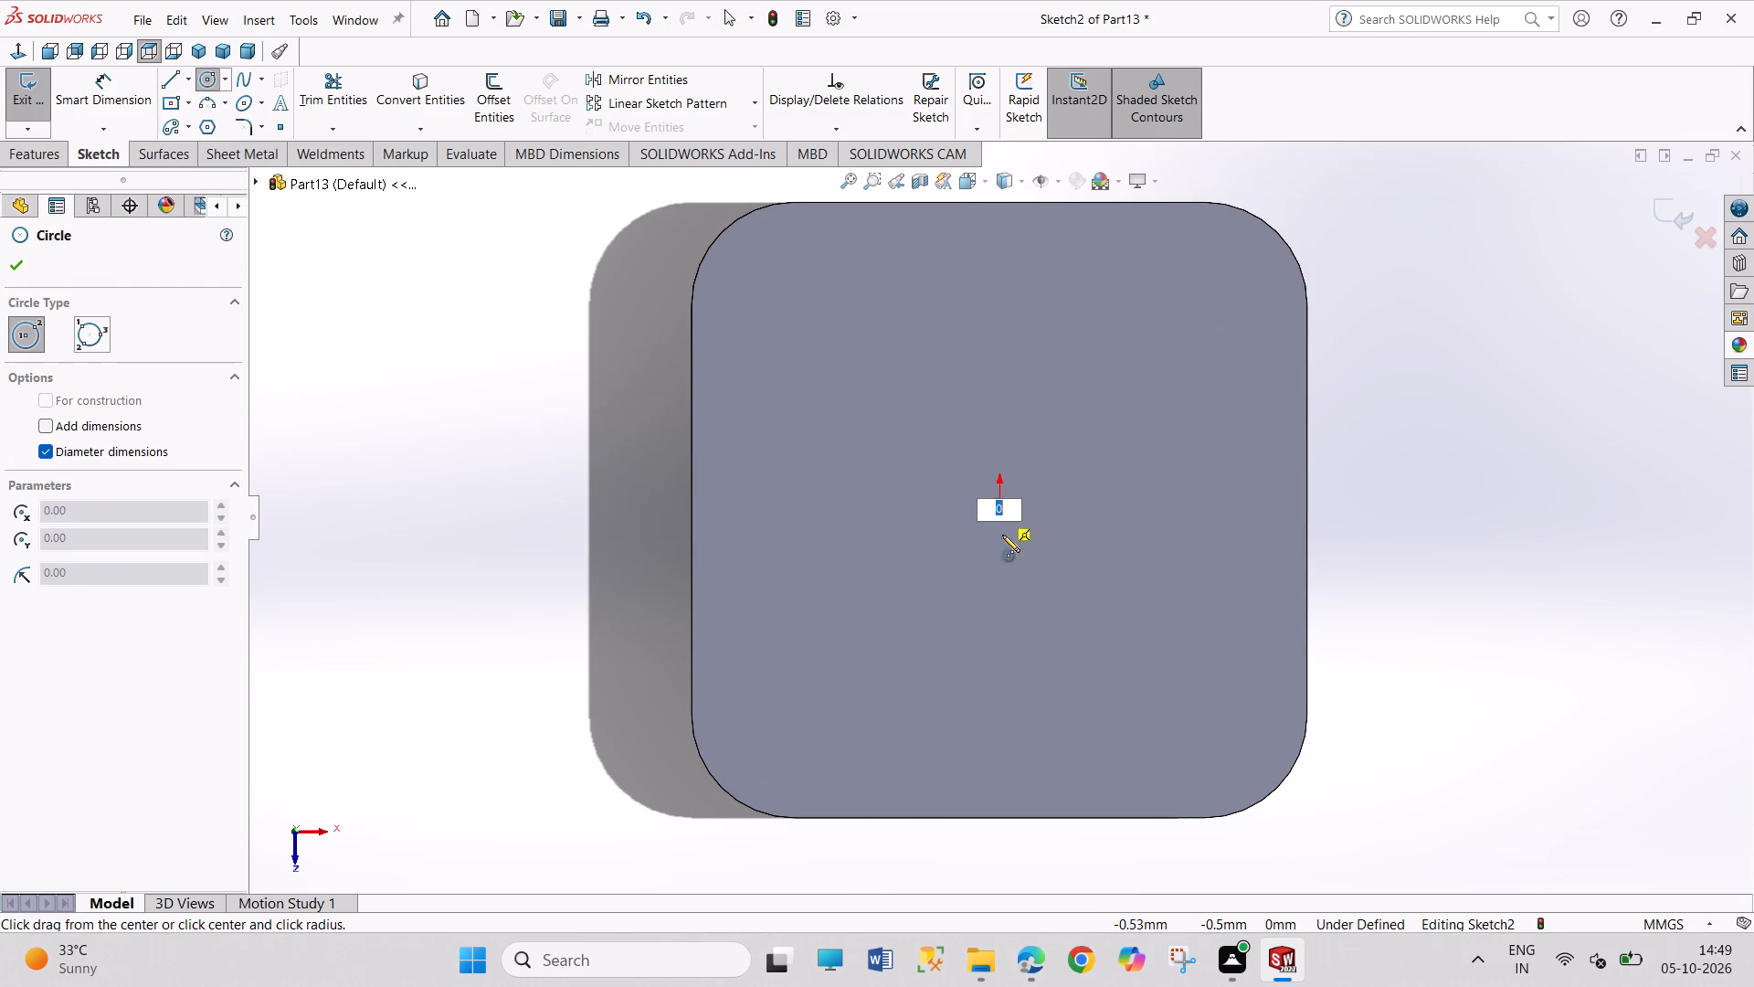
left_click(1055, 645)
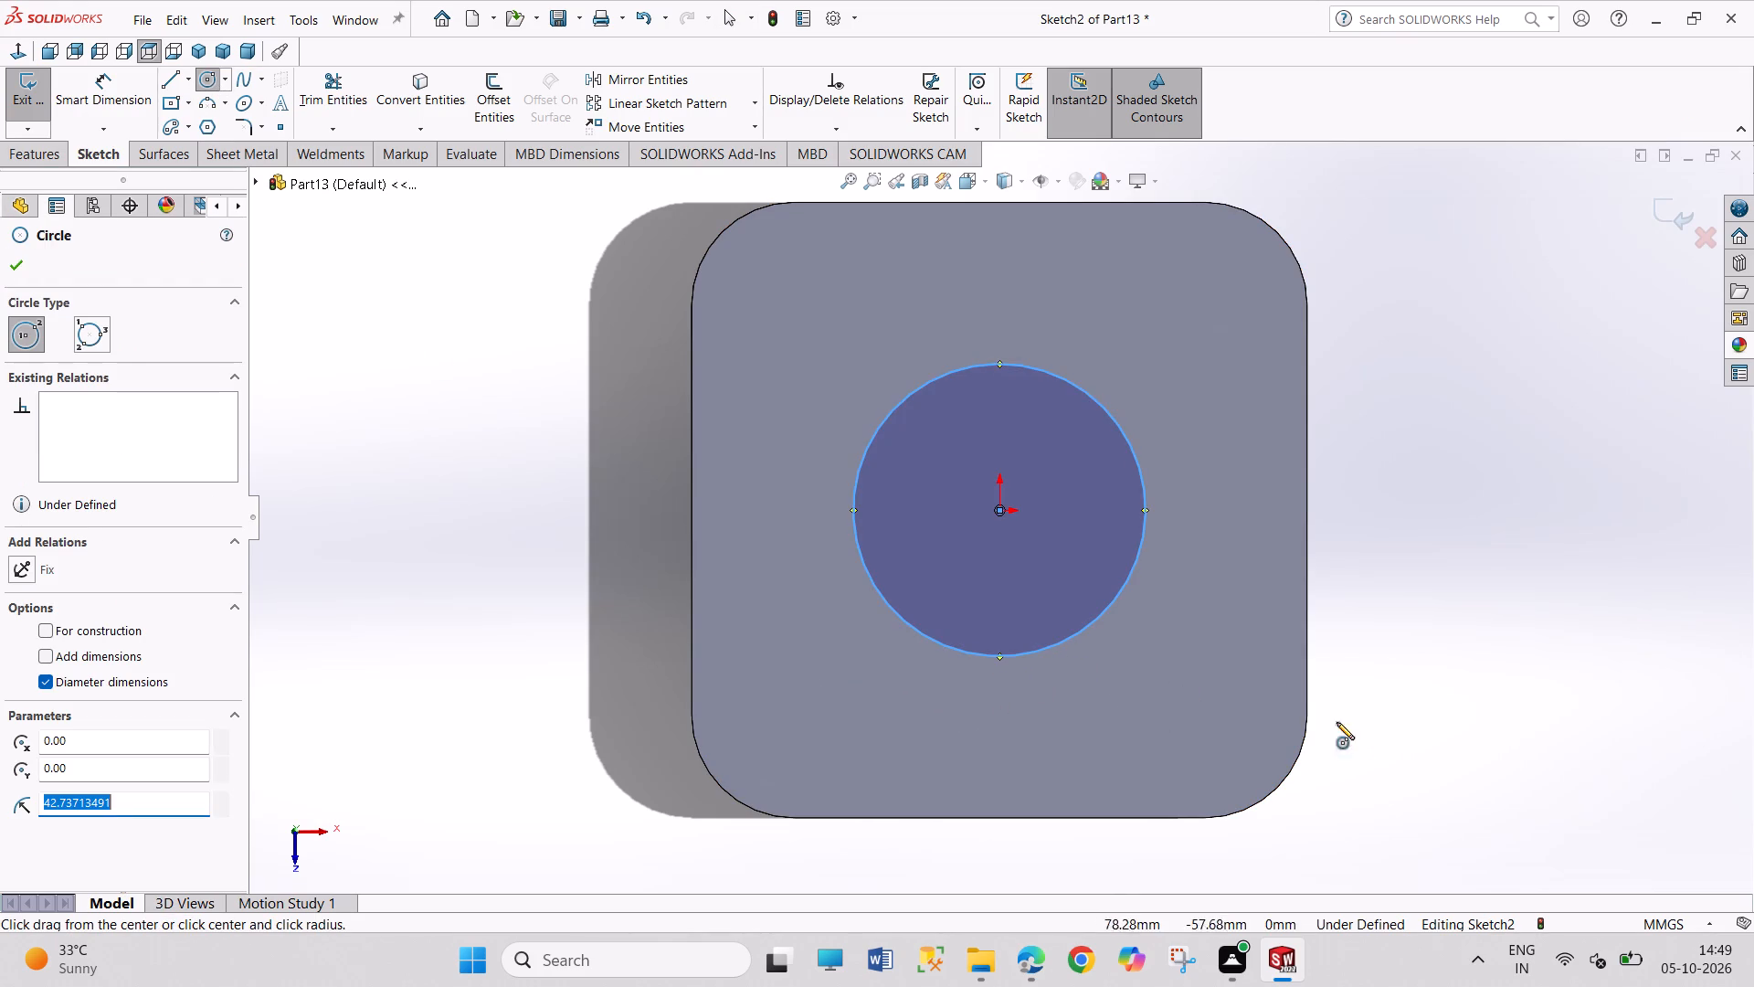
Dimension the circle's diameter to 50 mm.
right_click_drag(1386, 668, 1244, 391)
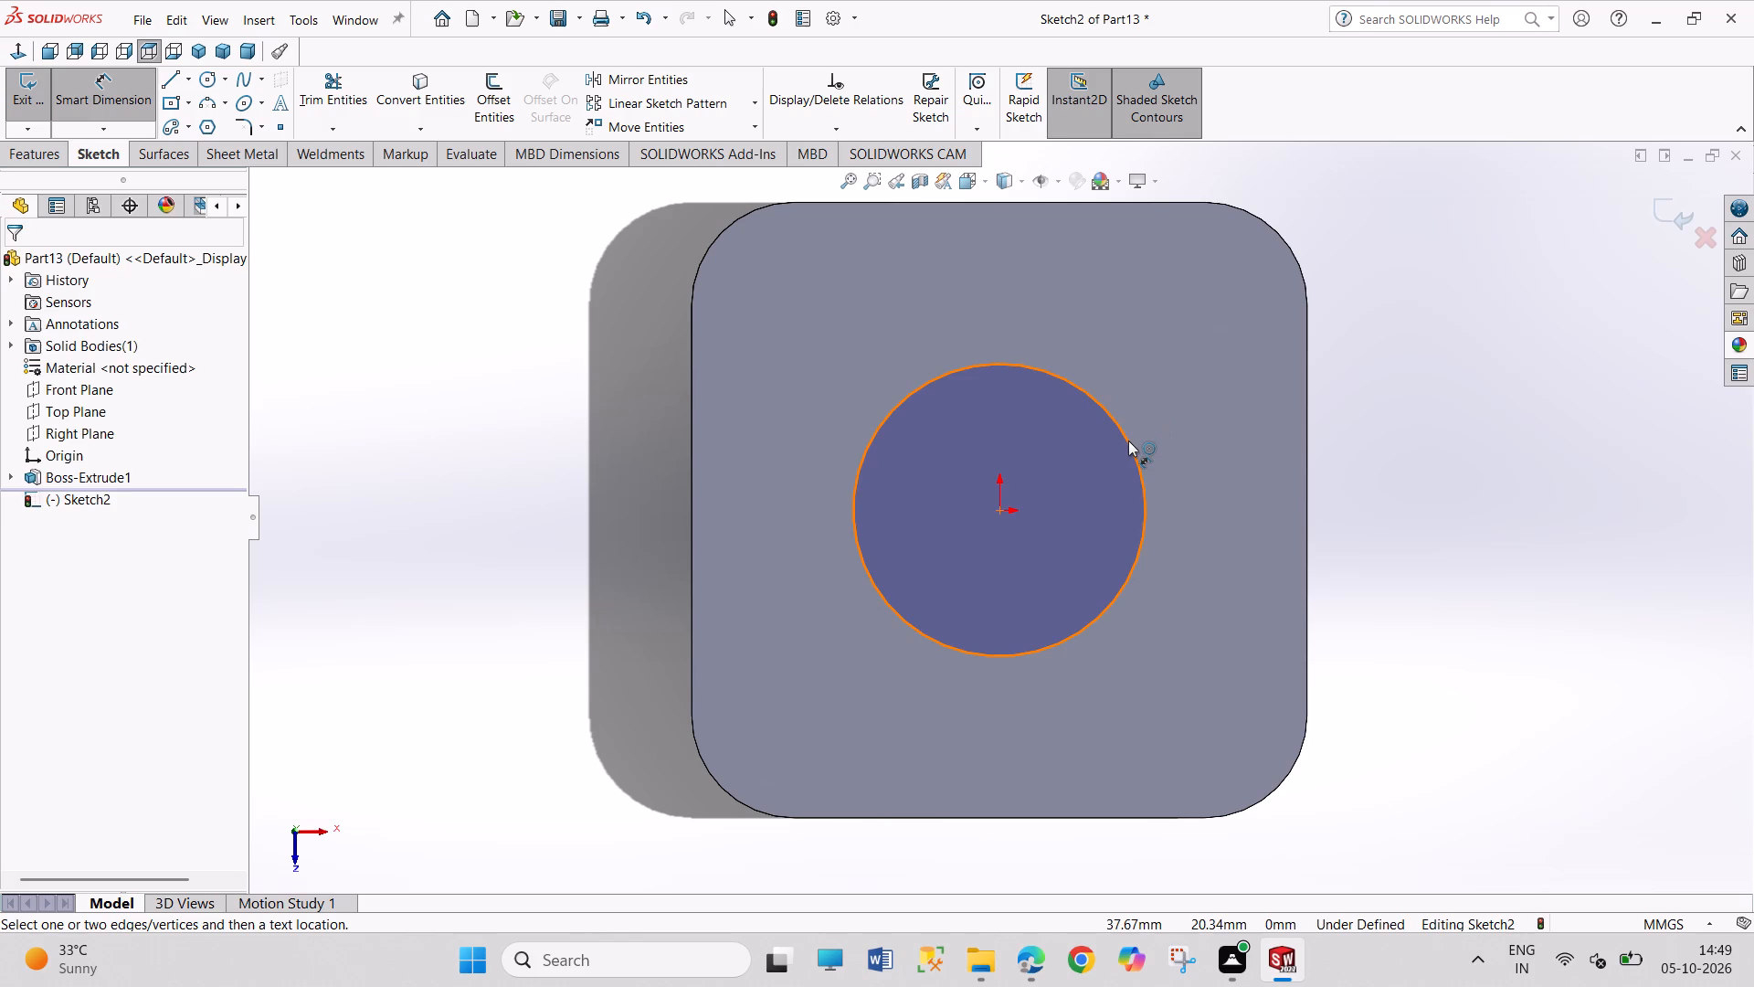
left_click(1128, 440)
left_click(1347, 292)
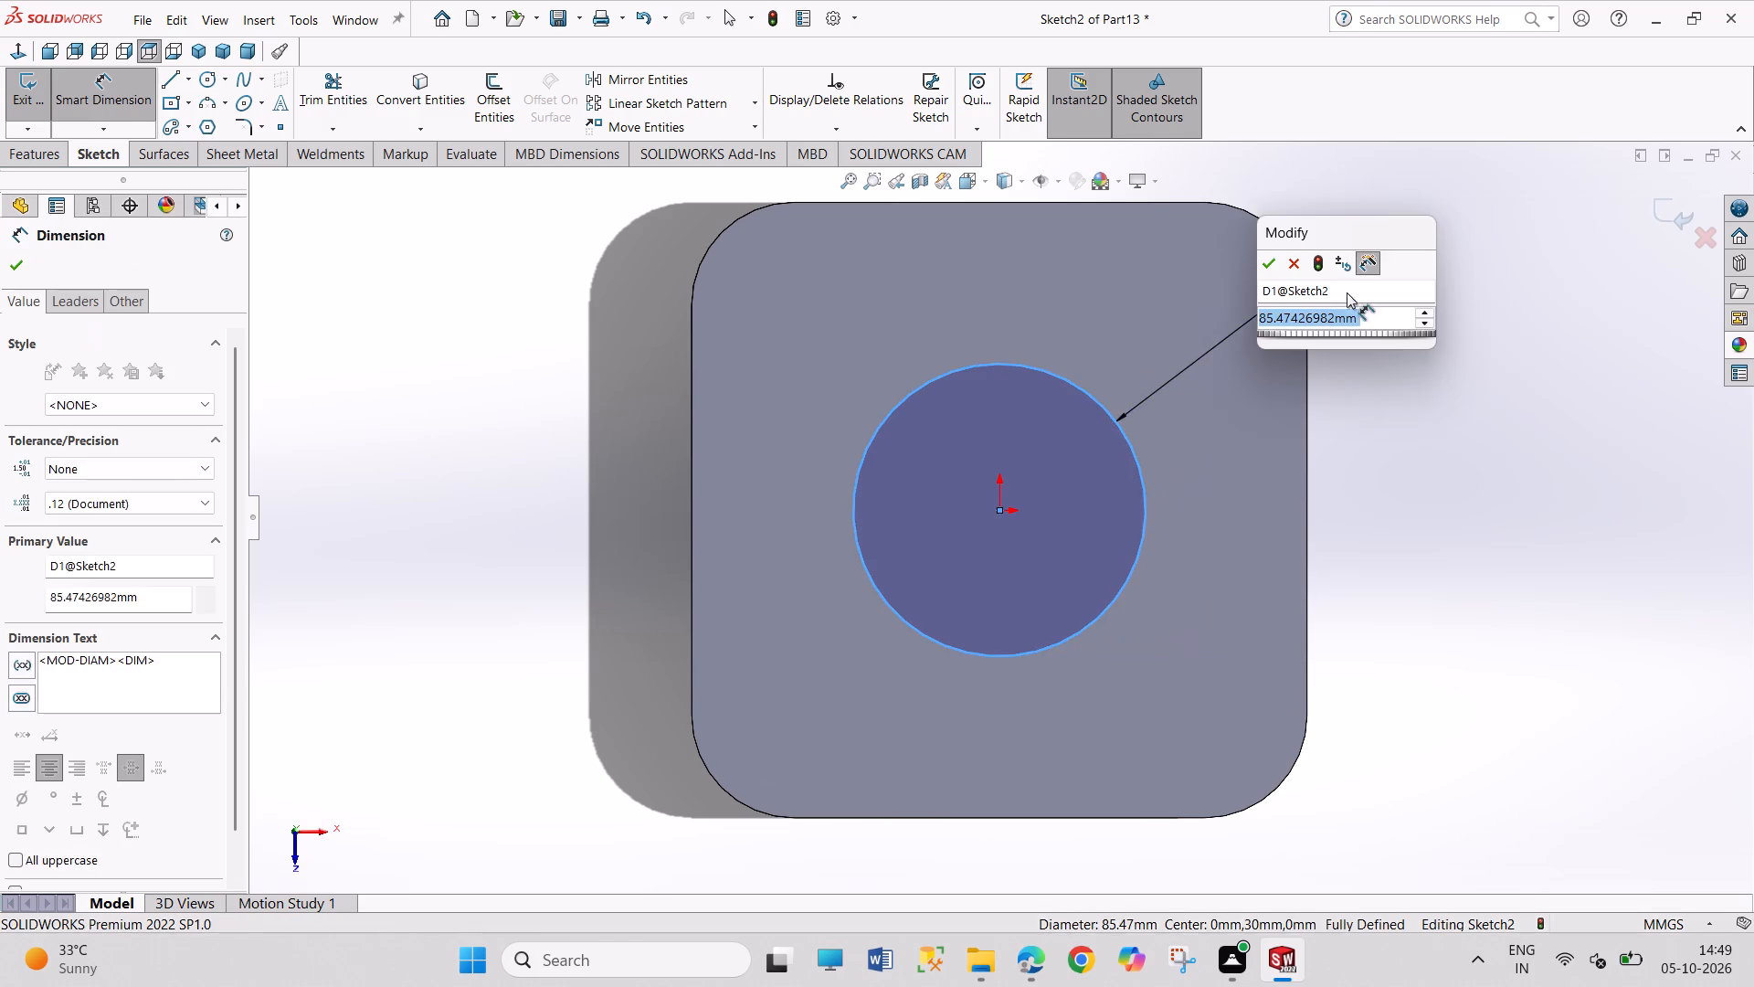
type("50")
key("Return")
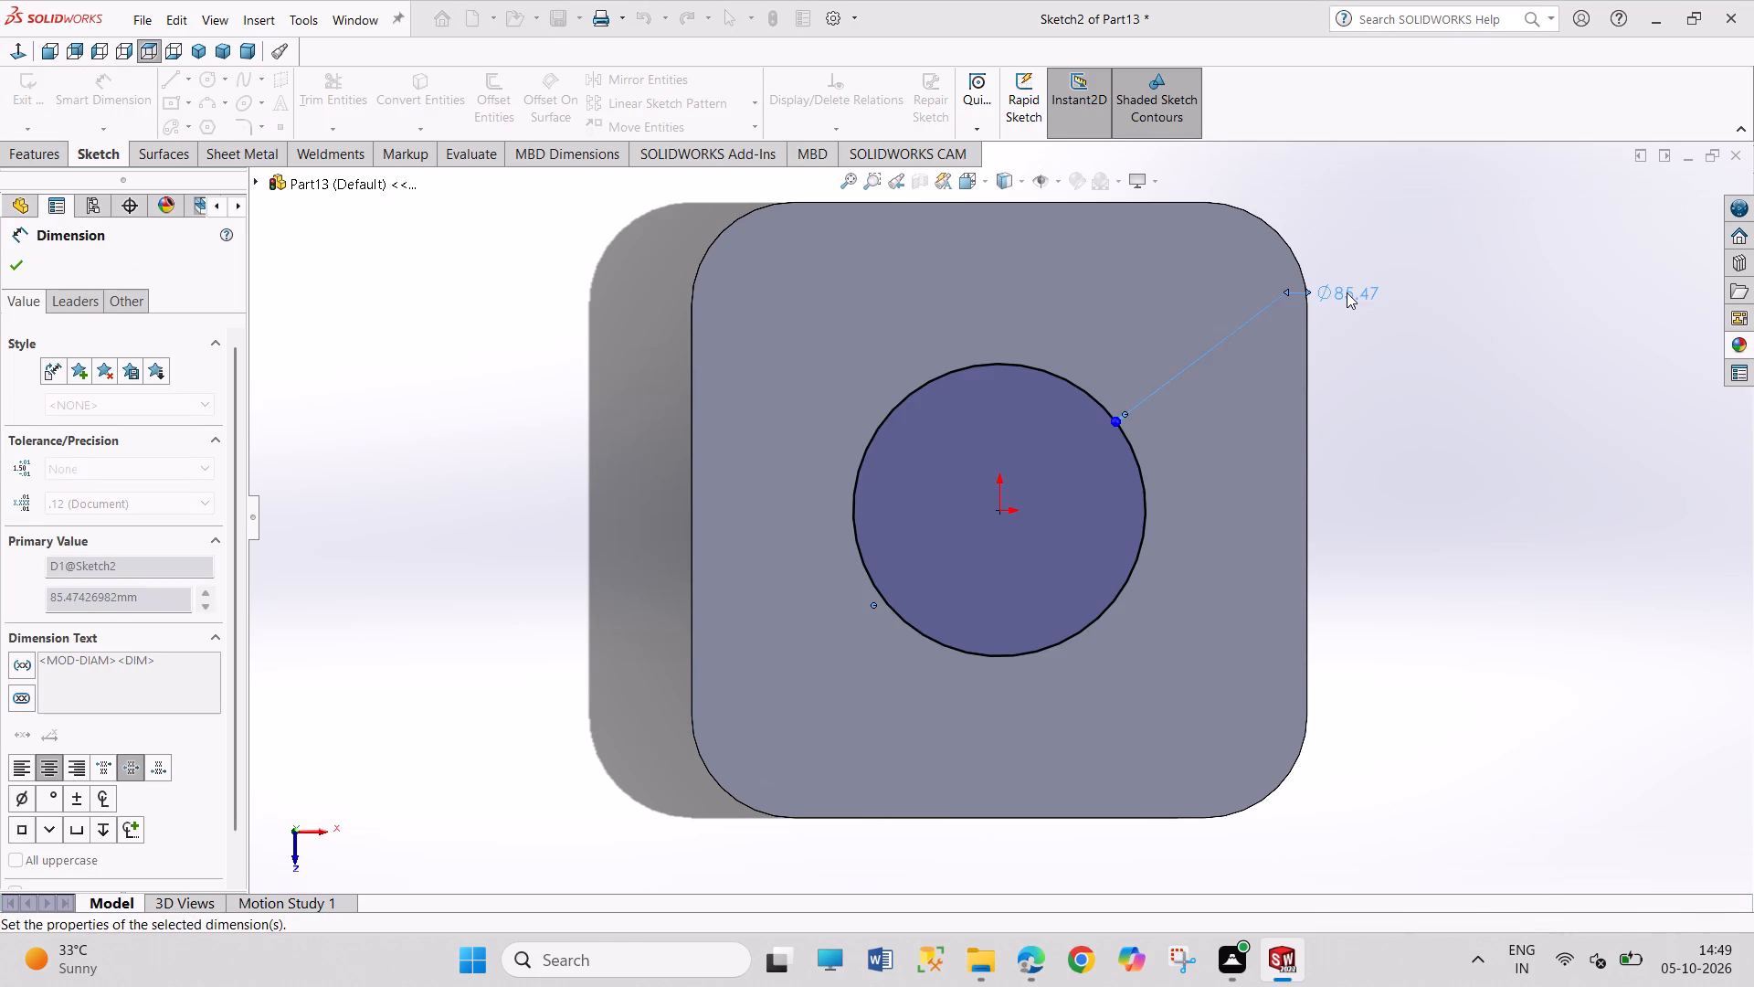
right_click(1453, 377)
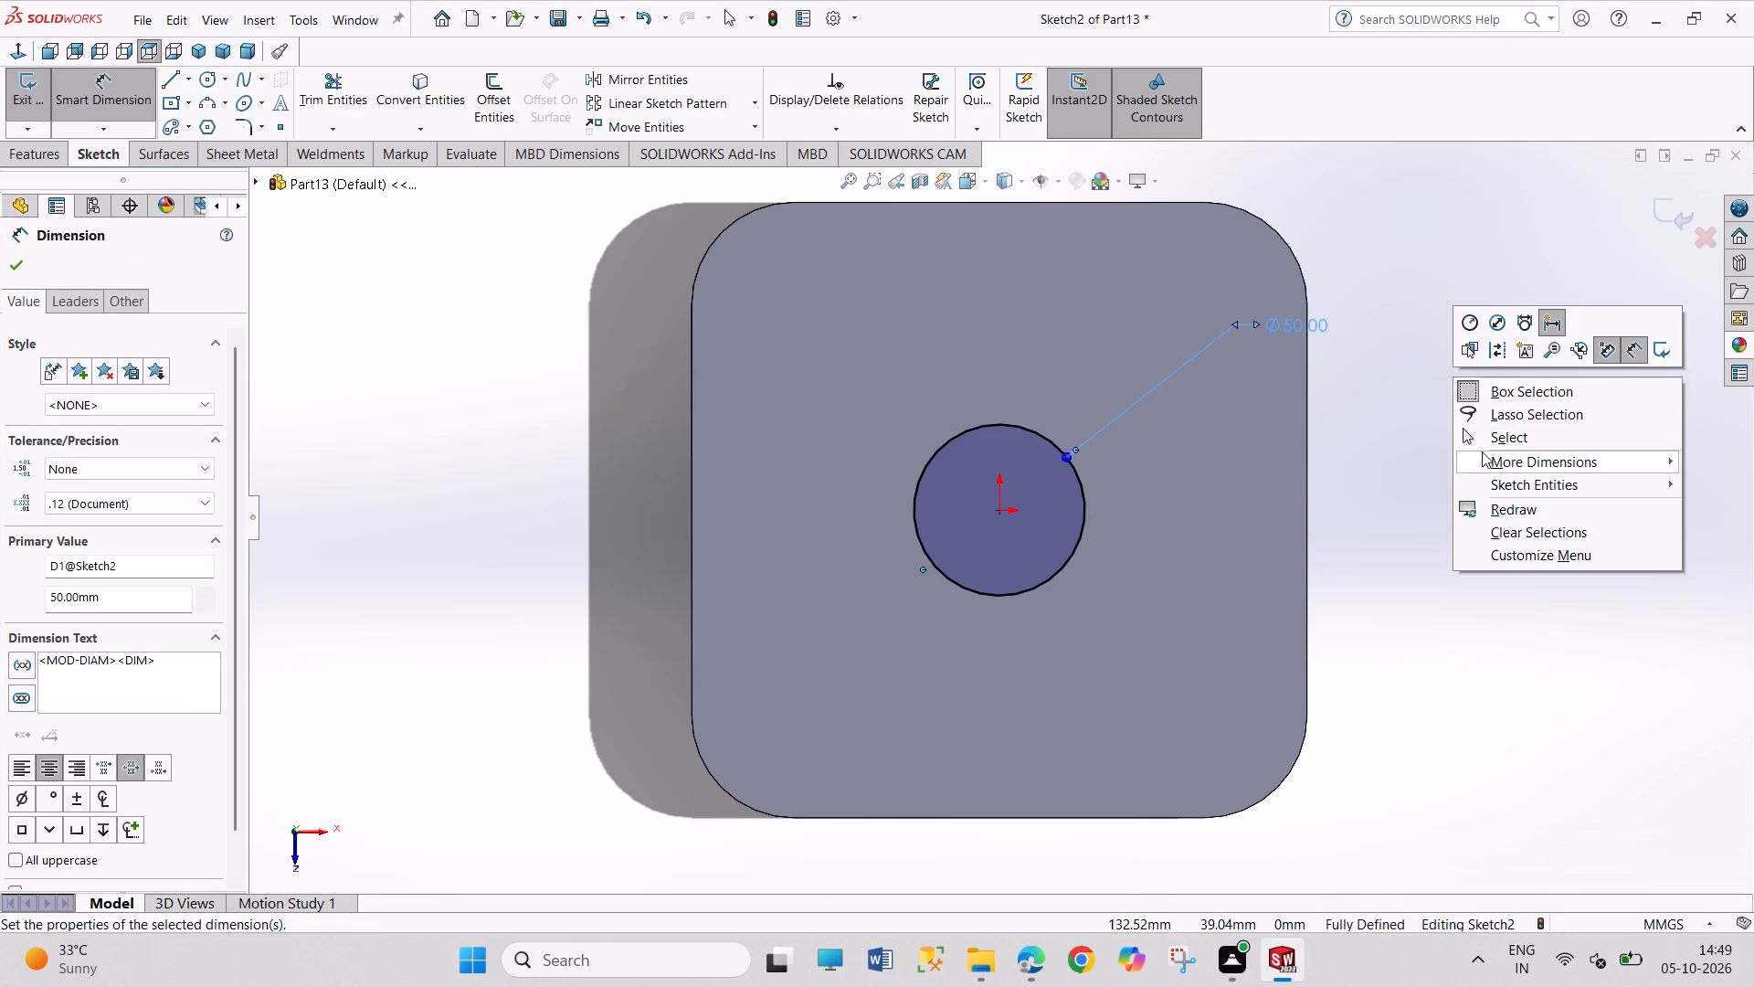
left_click(1482, 446)
Set the circle's diameter to 100 mm.
double_click(1306, 329)
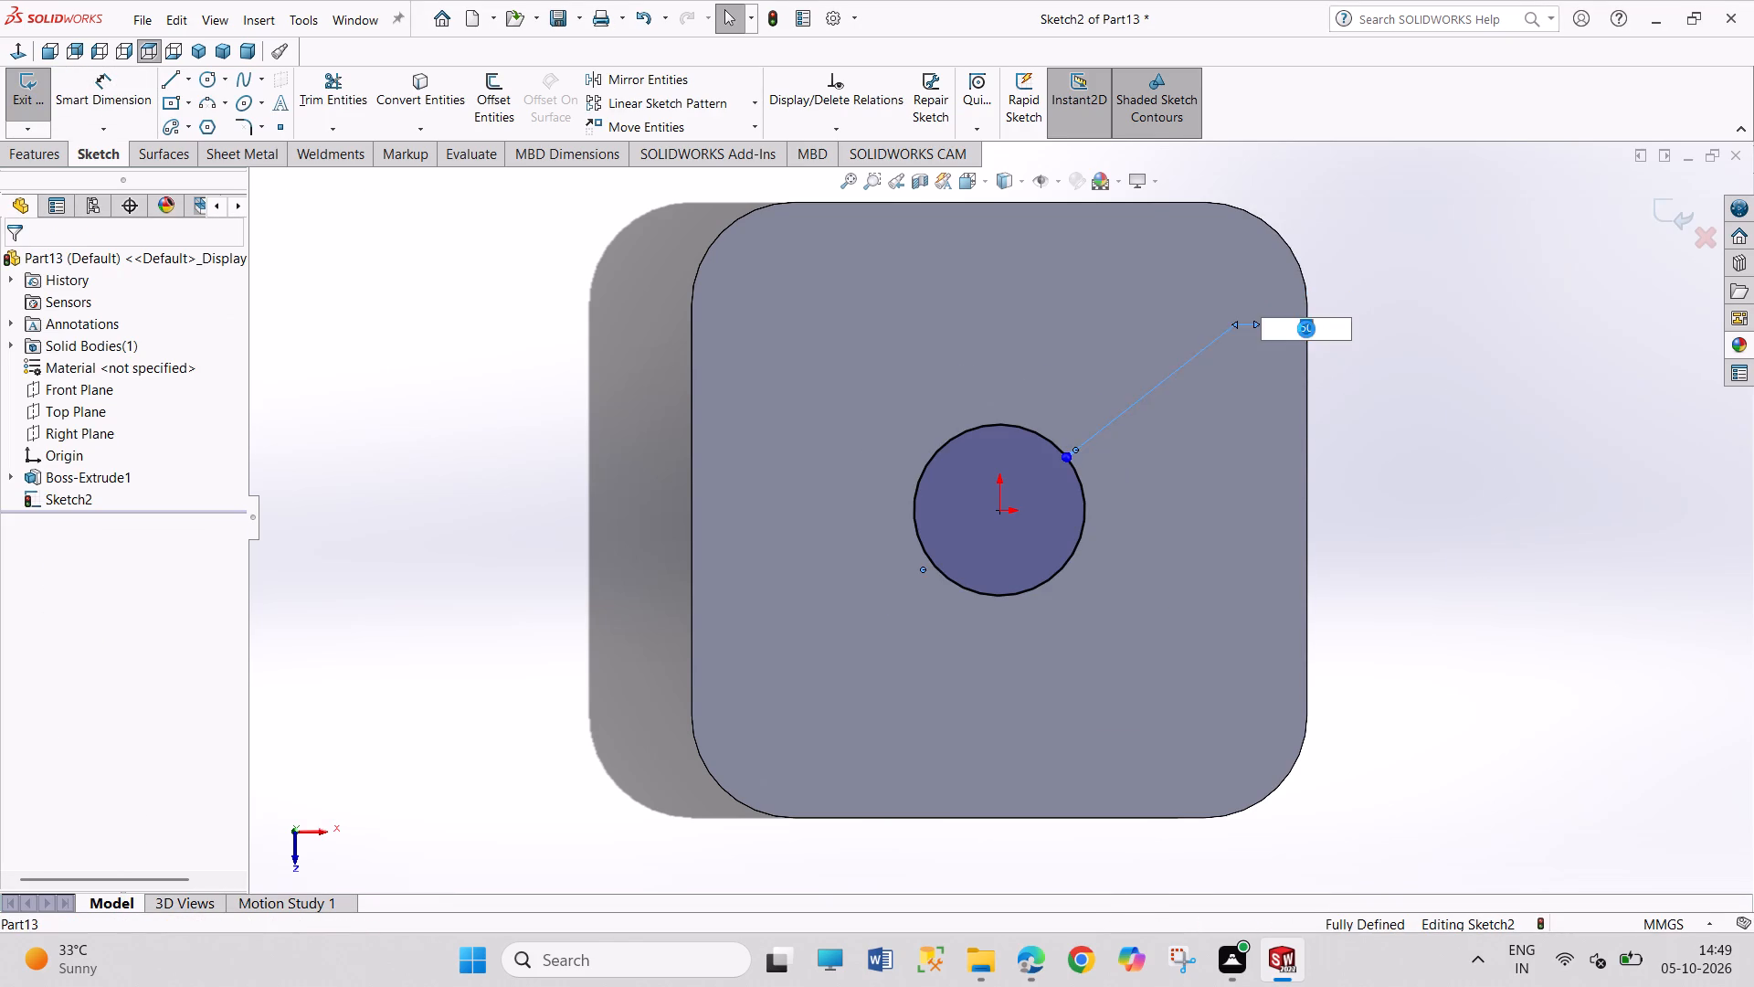
type("10")
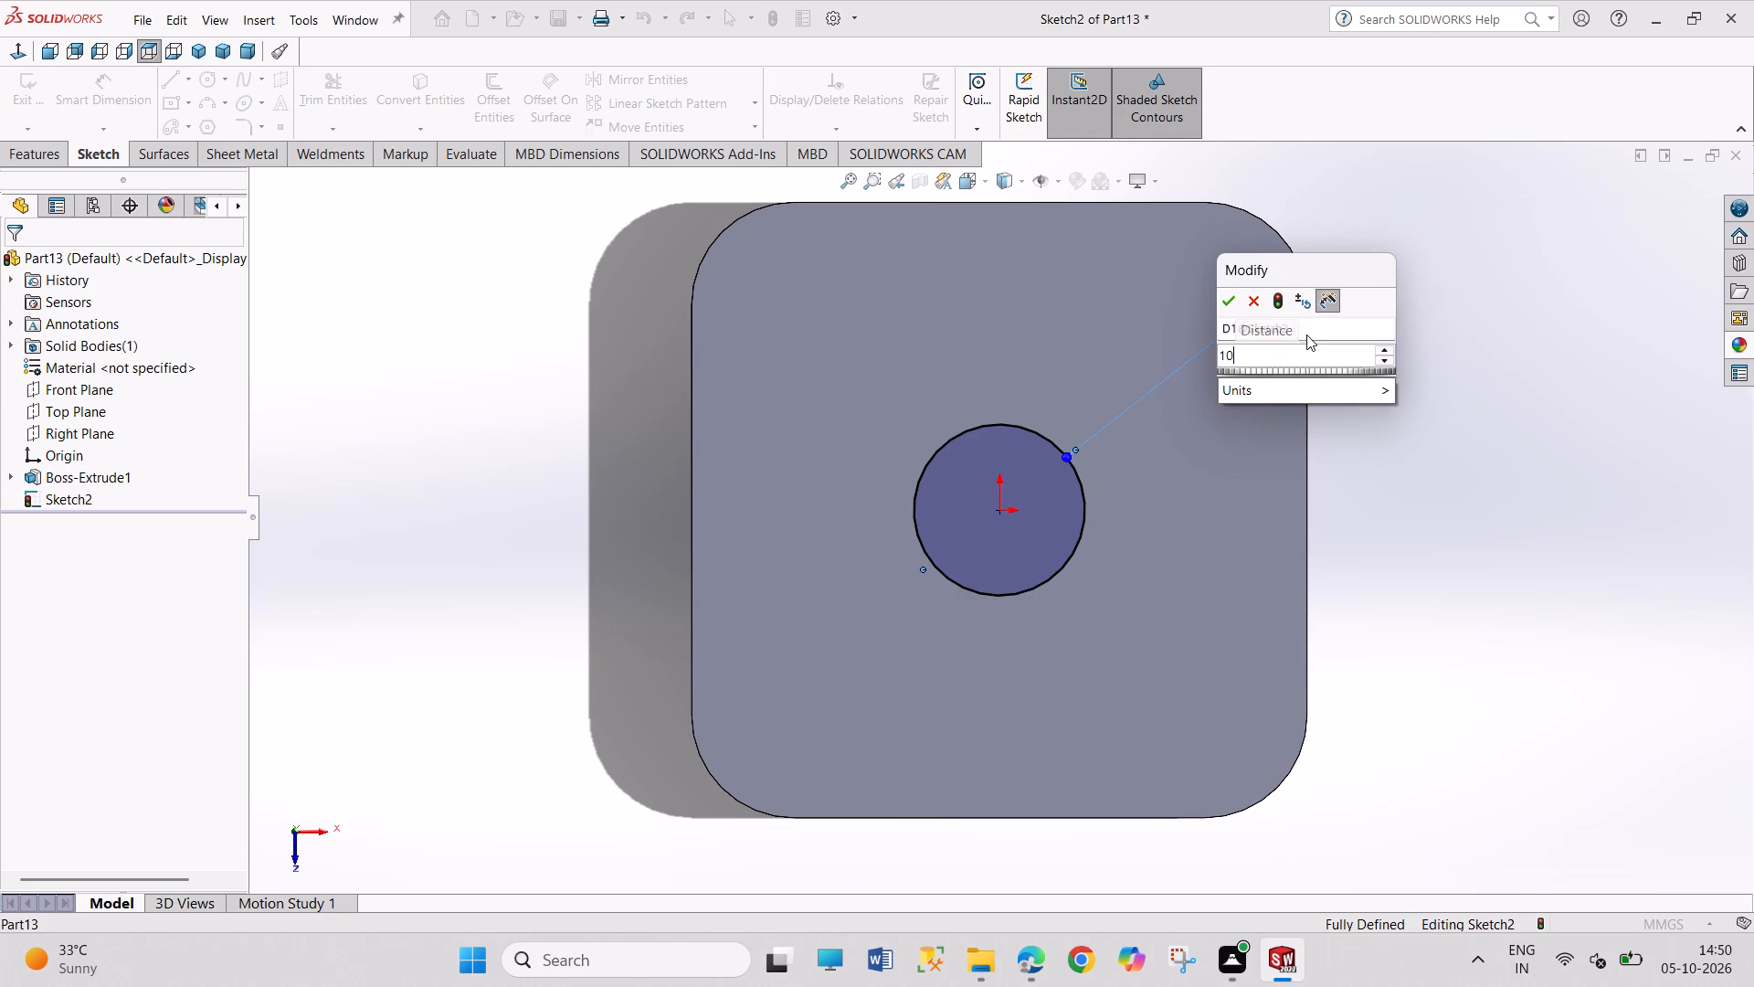
key("0")
key("Return")
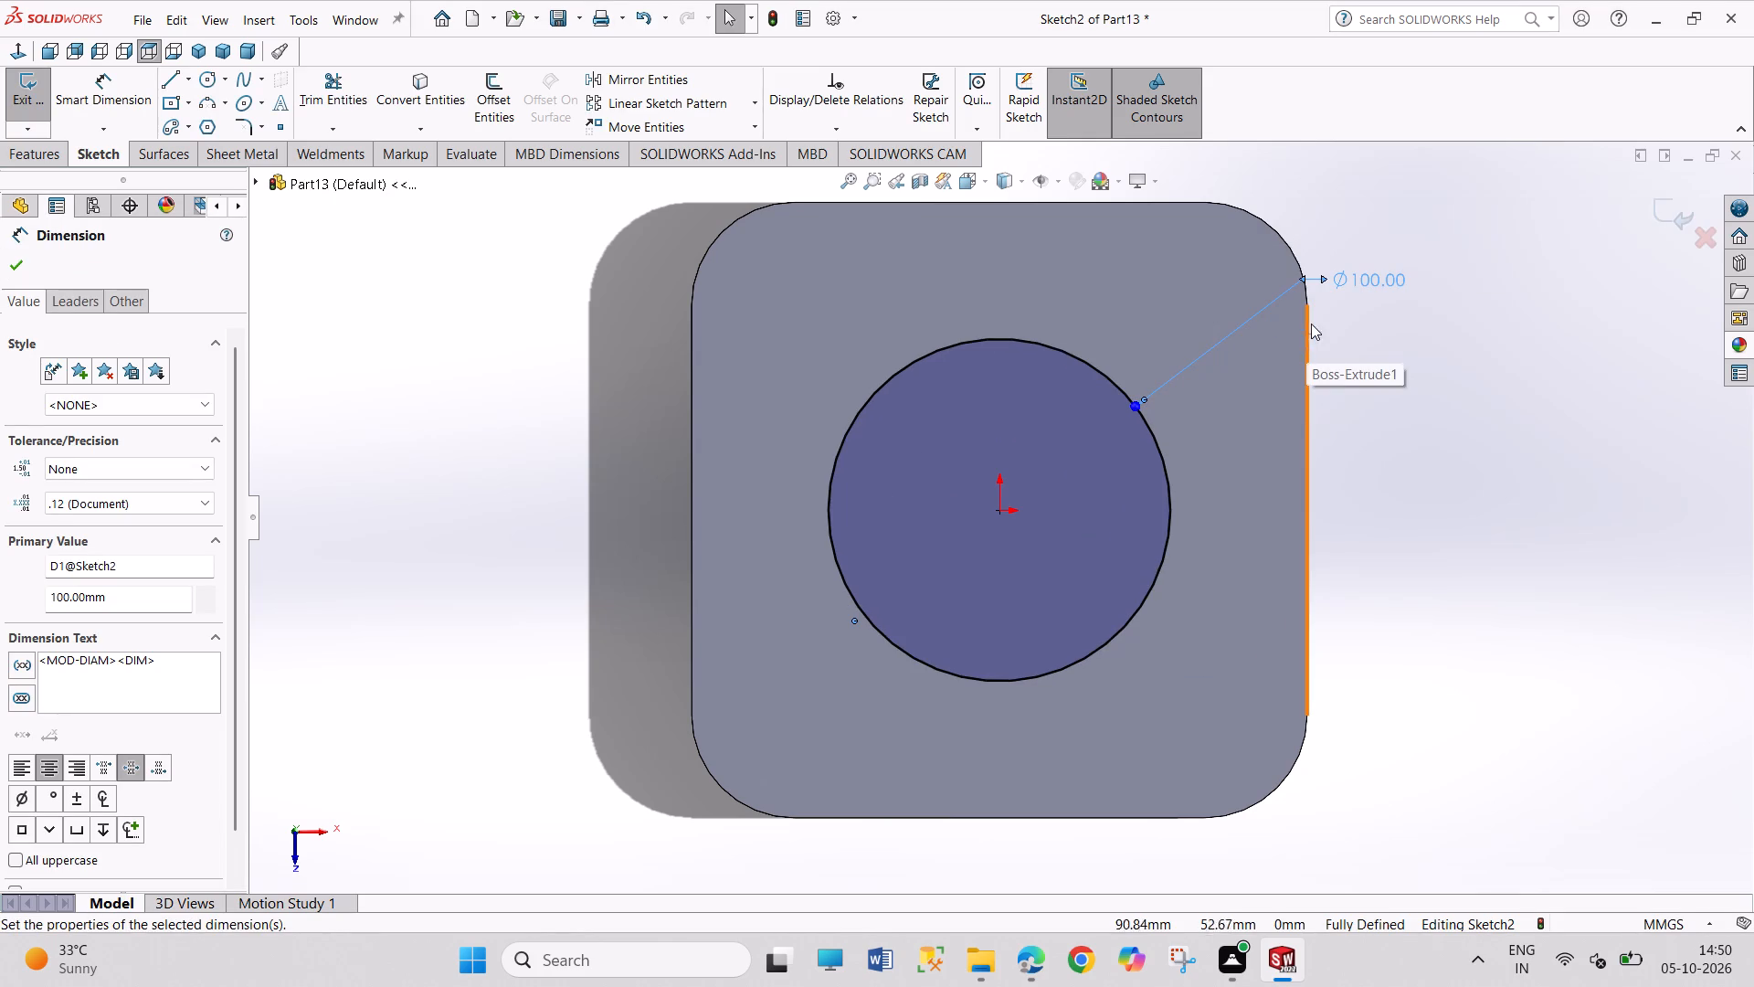
left_click(1357, 338)
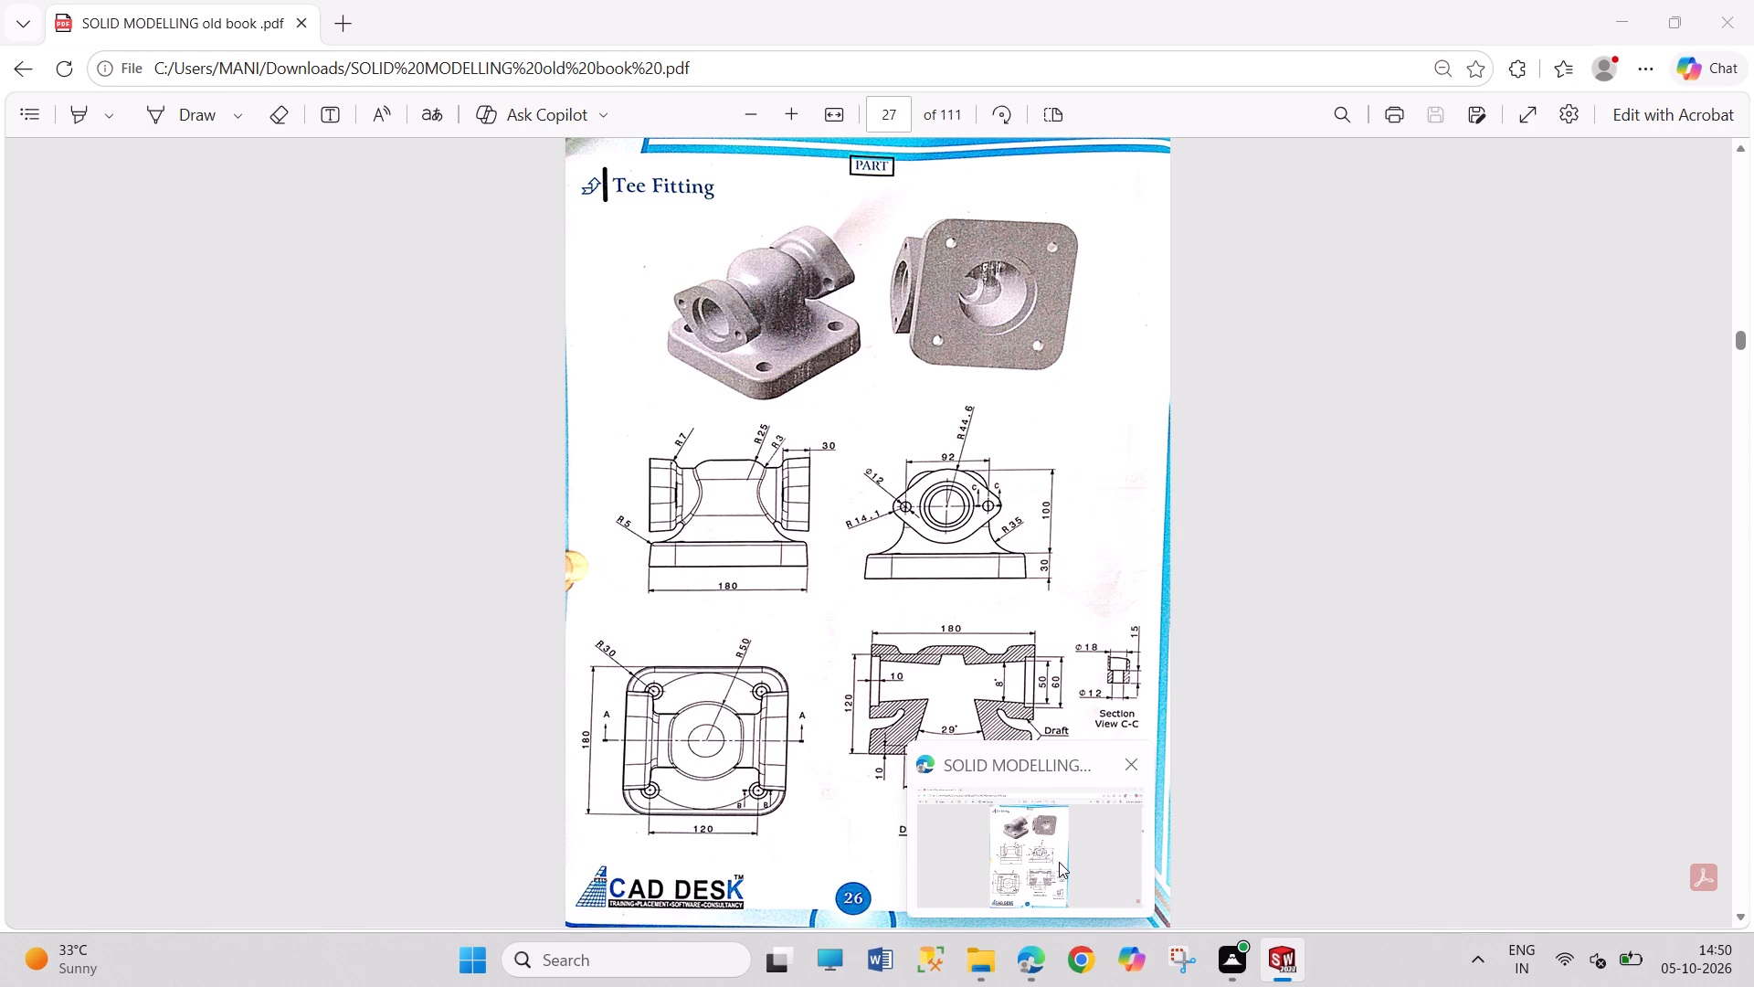
Close the circle sketch and extrude it as a 100 mm blind boss merged with the base.
left_click(28, 106)
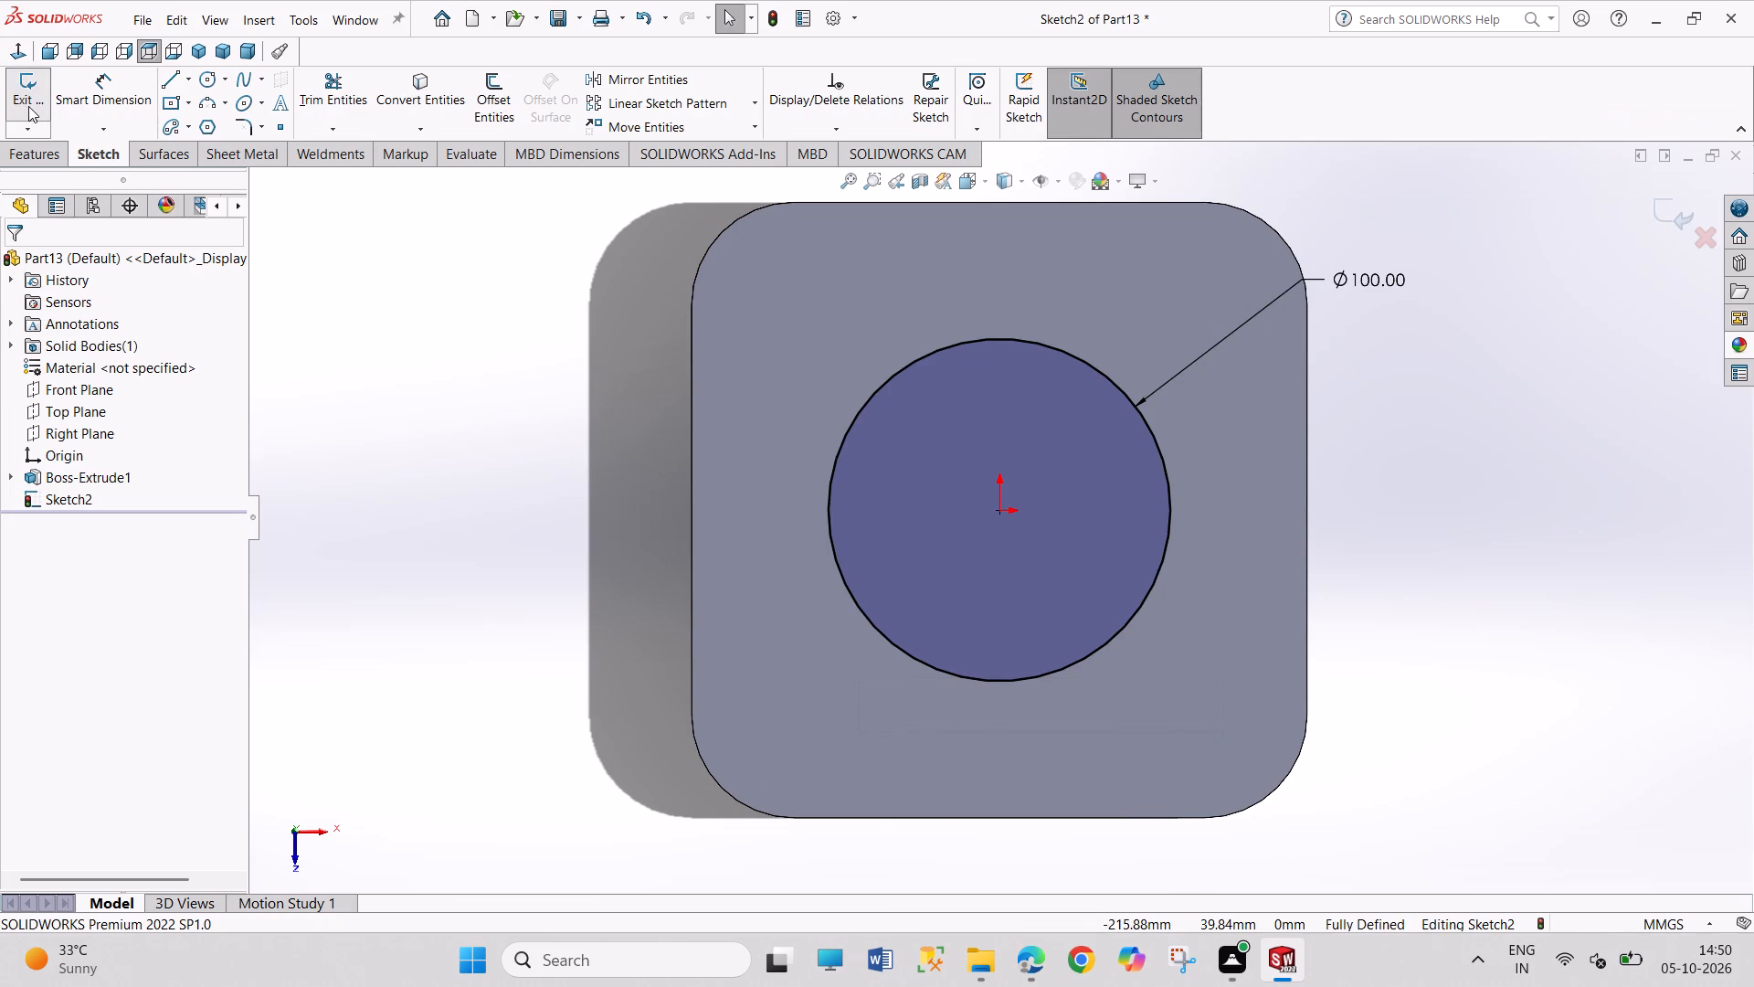
left_click(60, 97)
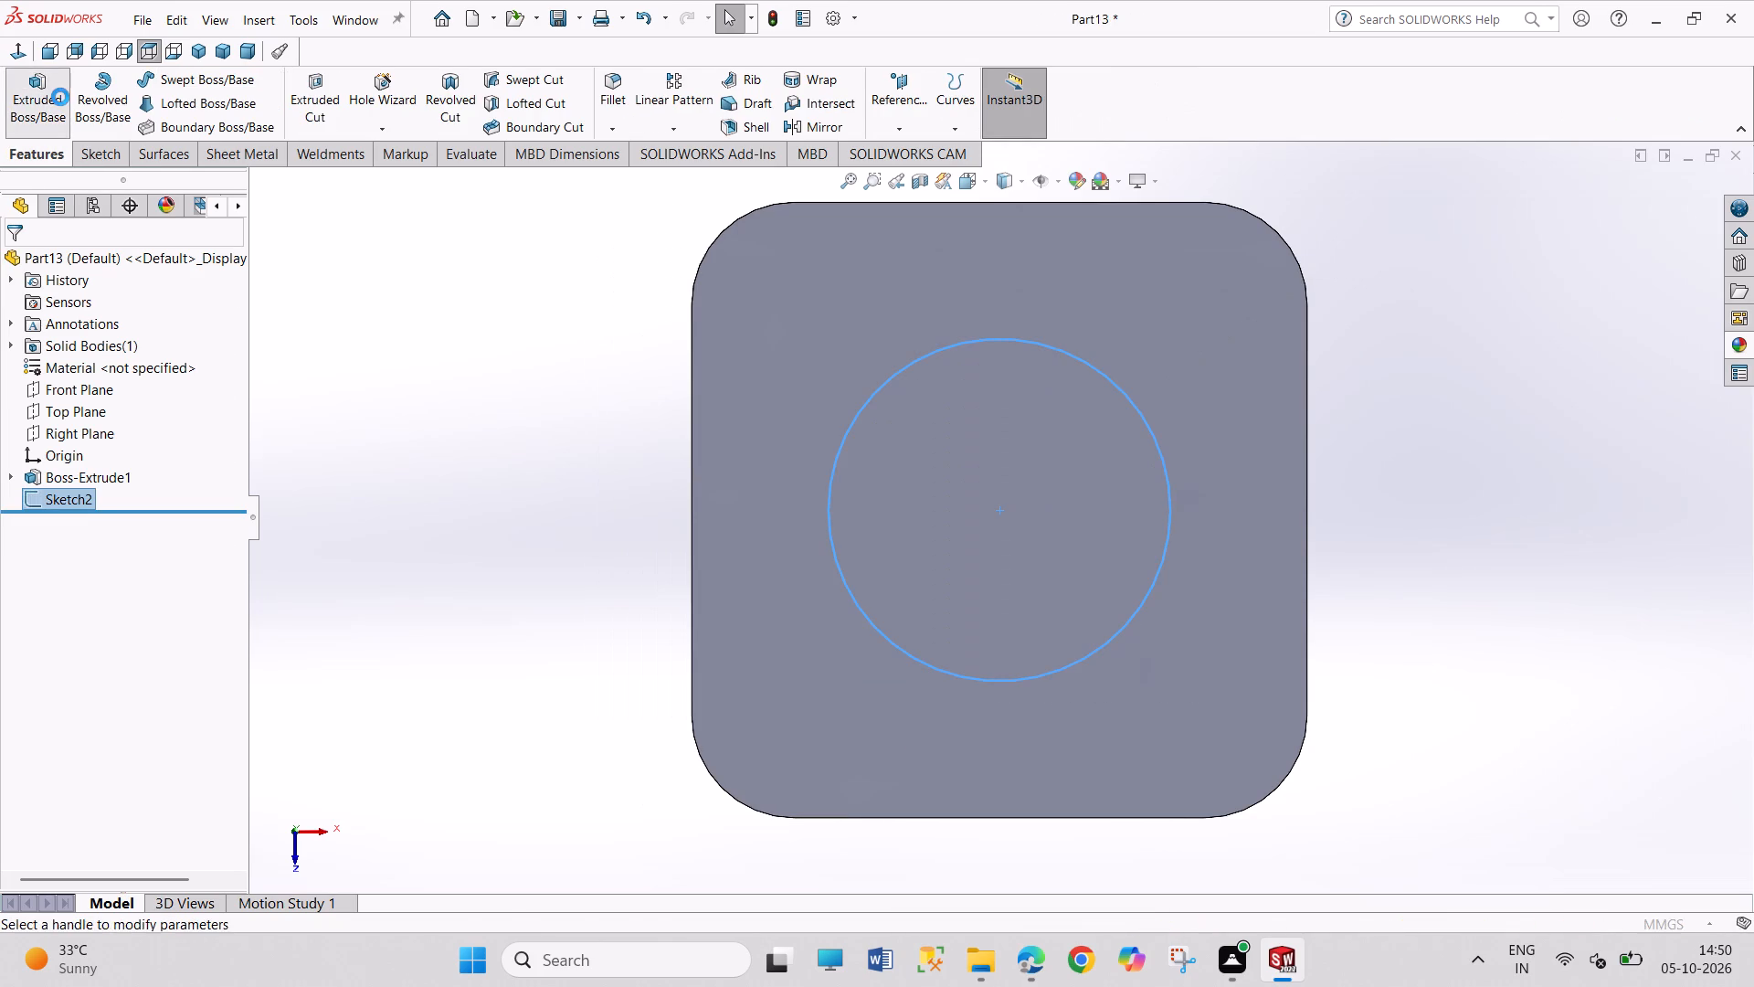
triple_click(219, 467)
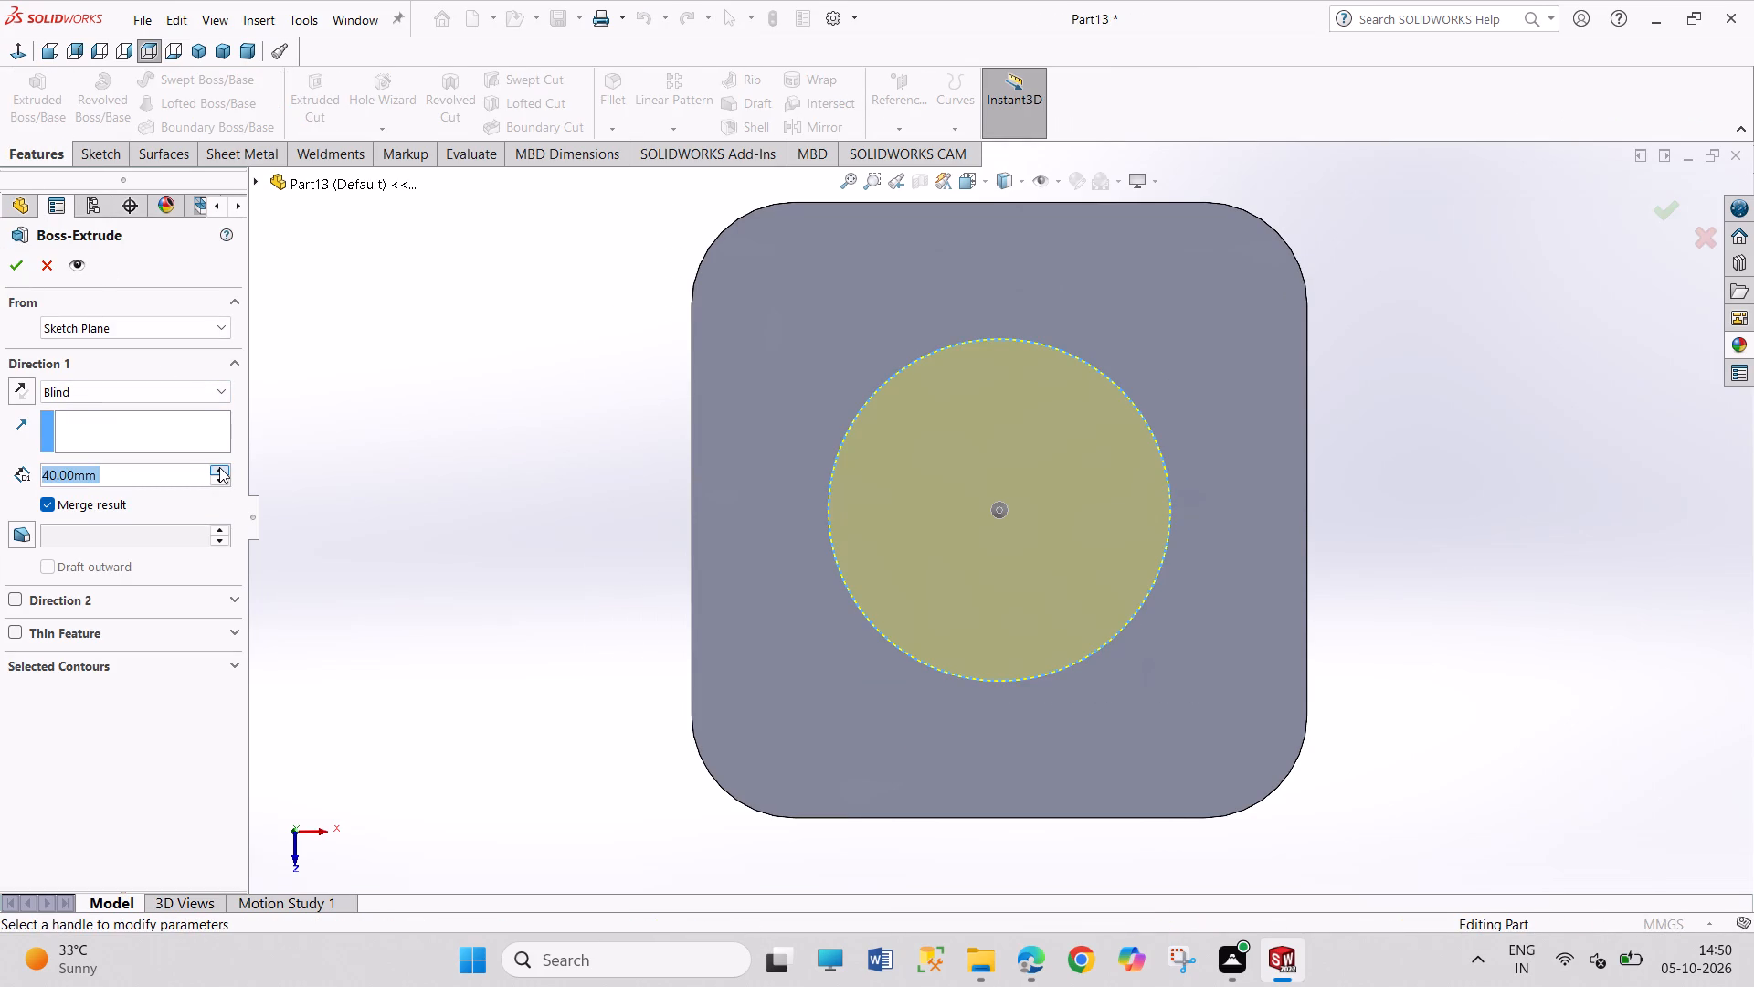
left_click(218, 465)
left_click(218, 465)
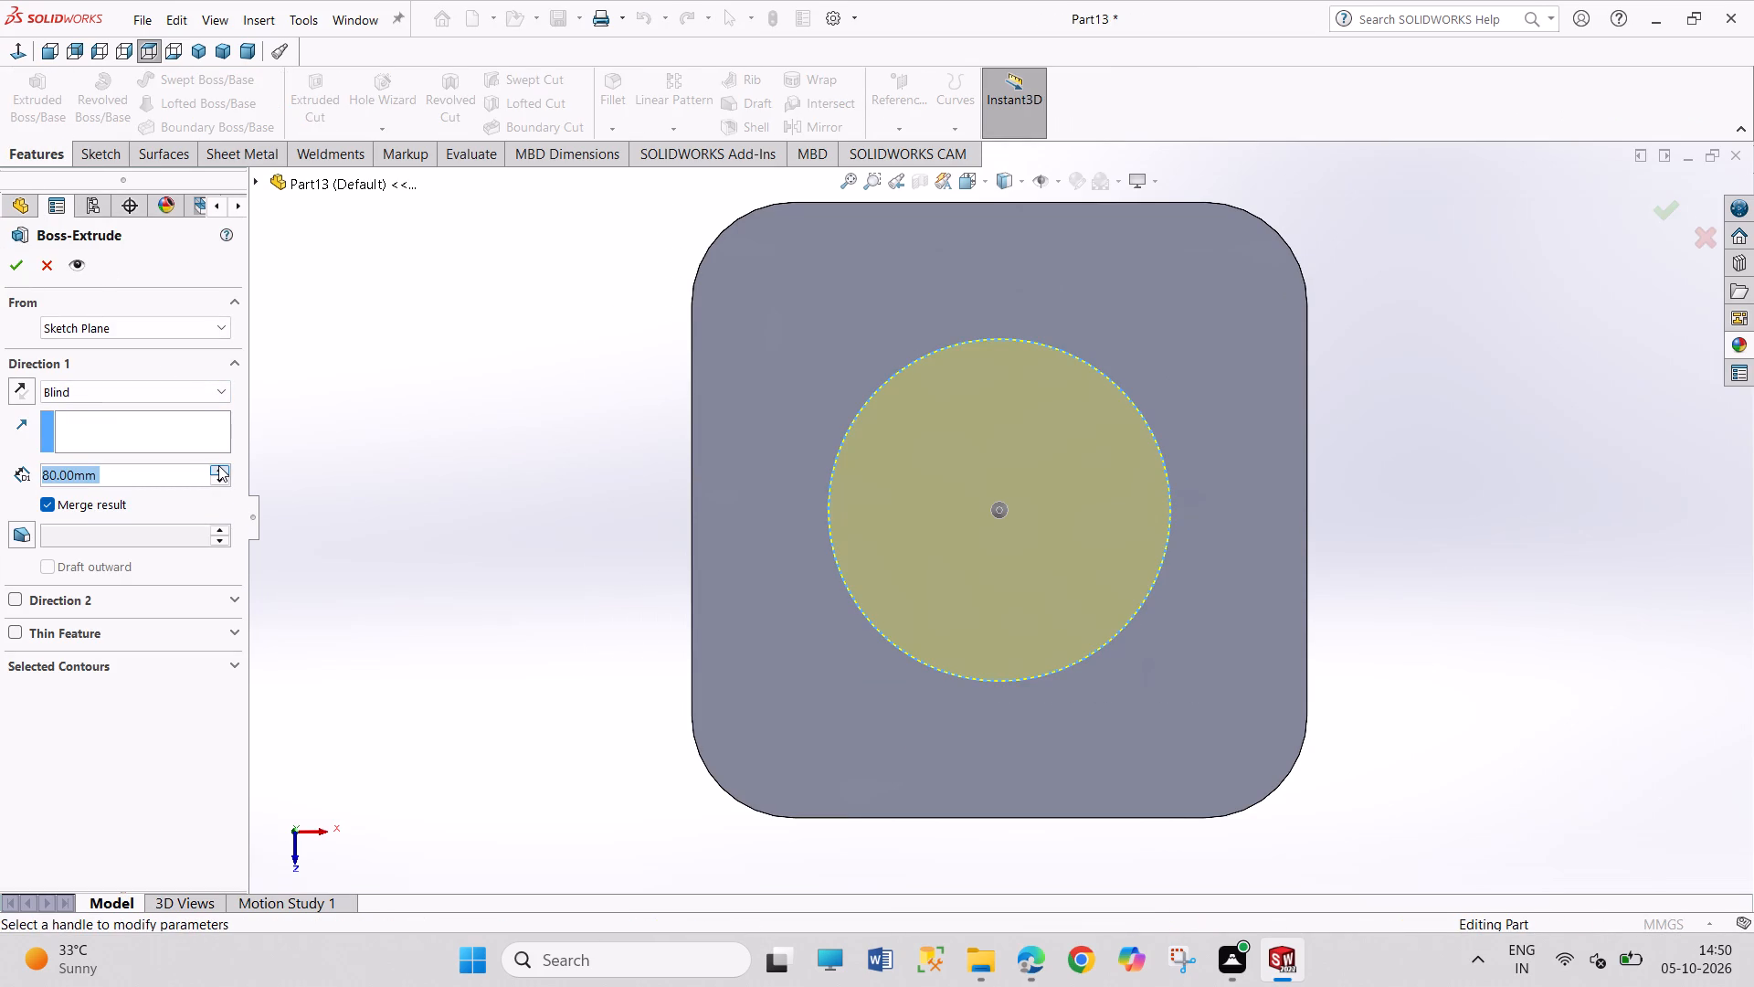
left_click(218, 465)
left_click(218, 465)
left_click(19, 269)
Create a reference plane parallel to the Right Plane at an offset of 90 mm.
left_click_drag(284, 368, 370, 514)
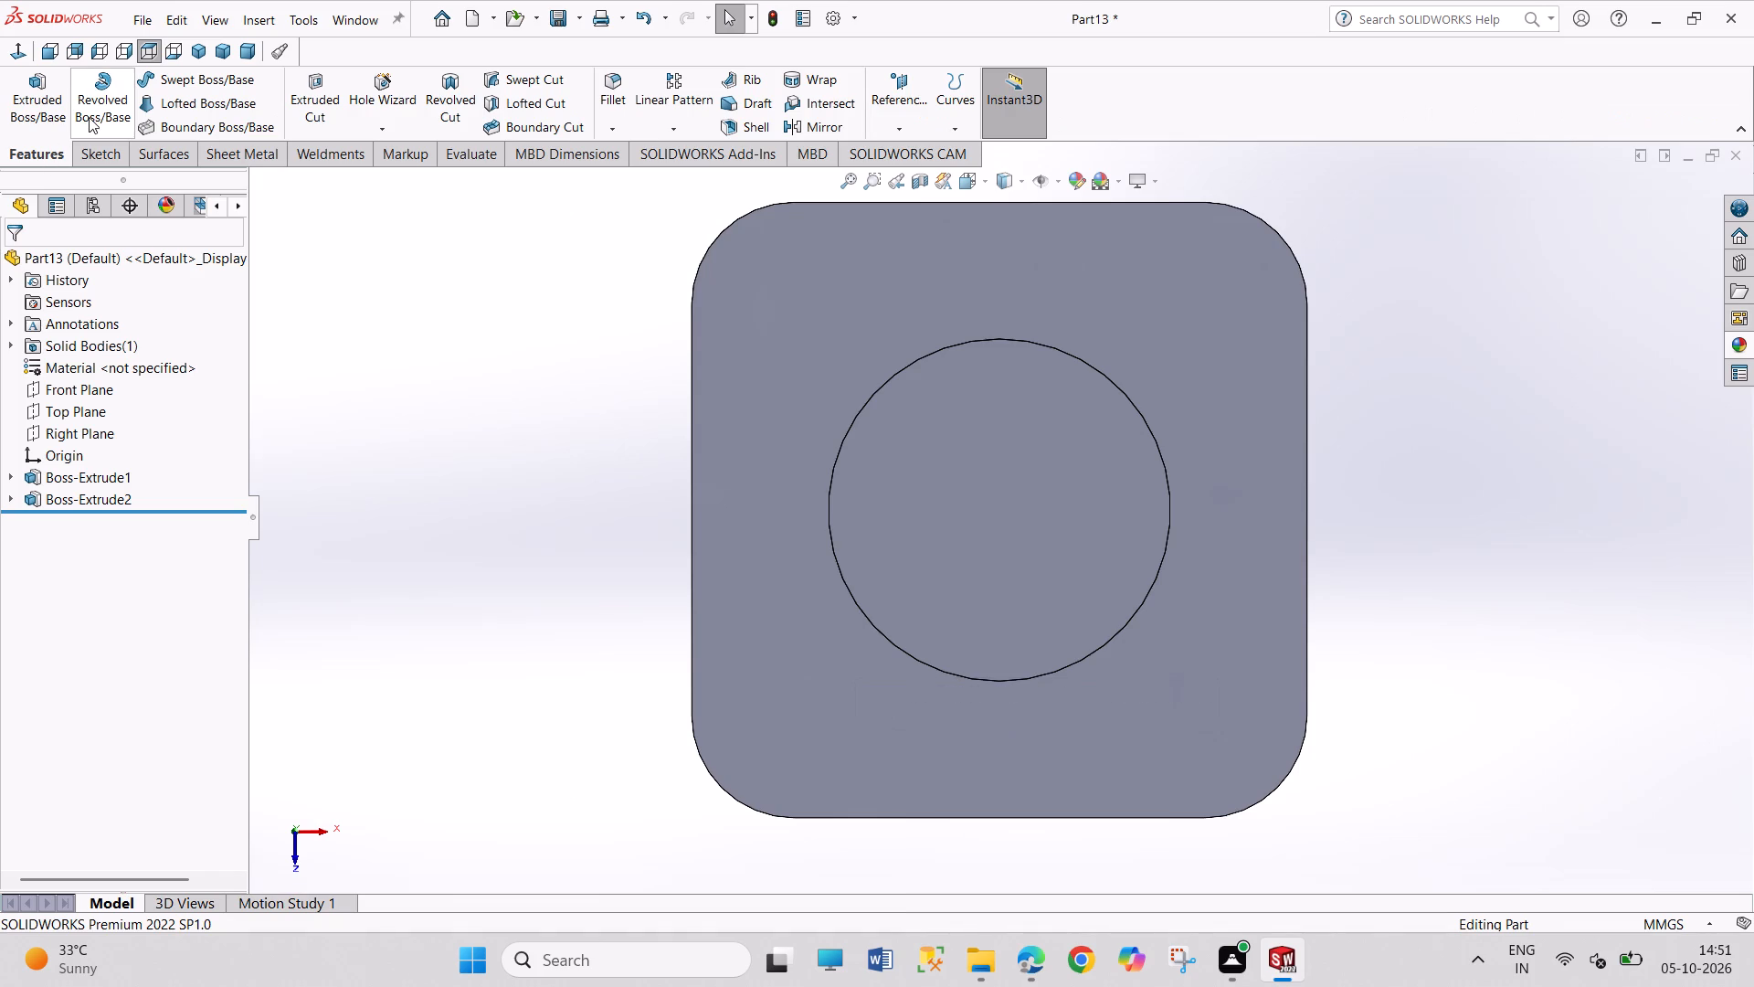
left_click(206, 47)
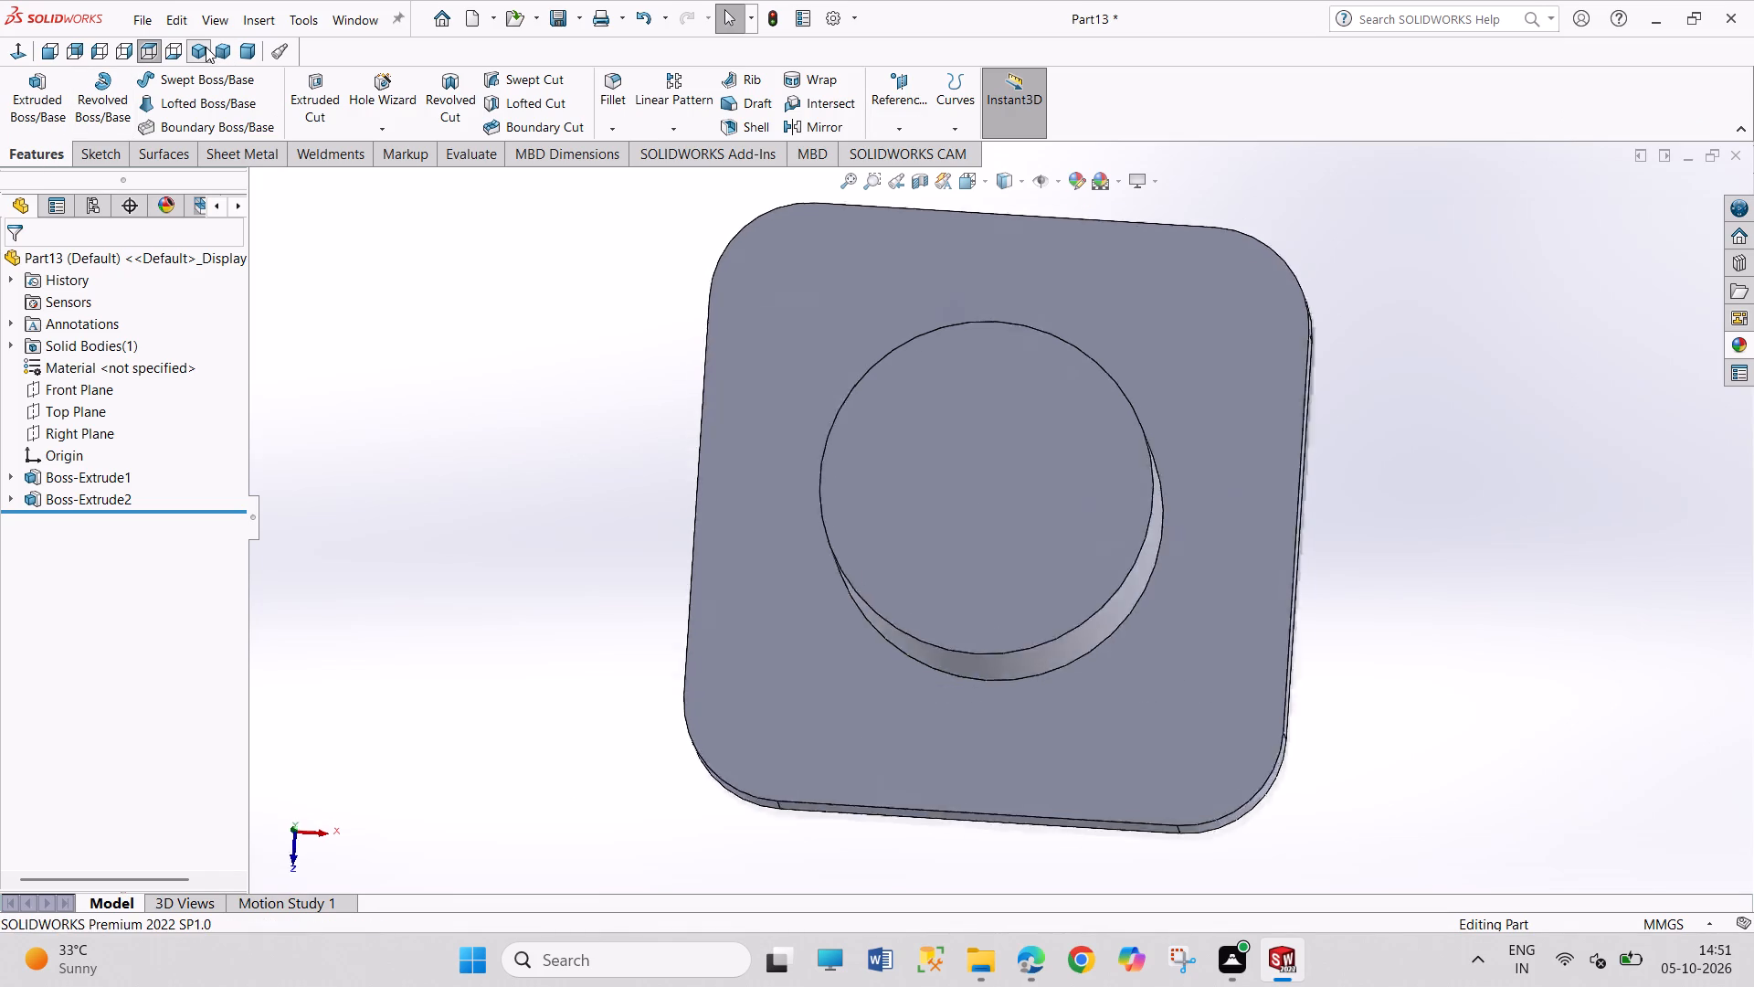
left_click_drag(500, 564, 574, 694)
left_click_drag(501, 520, 584, 647)
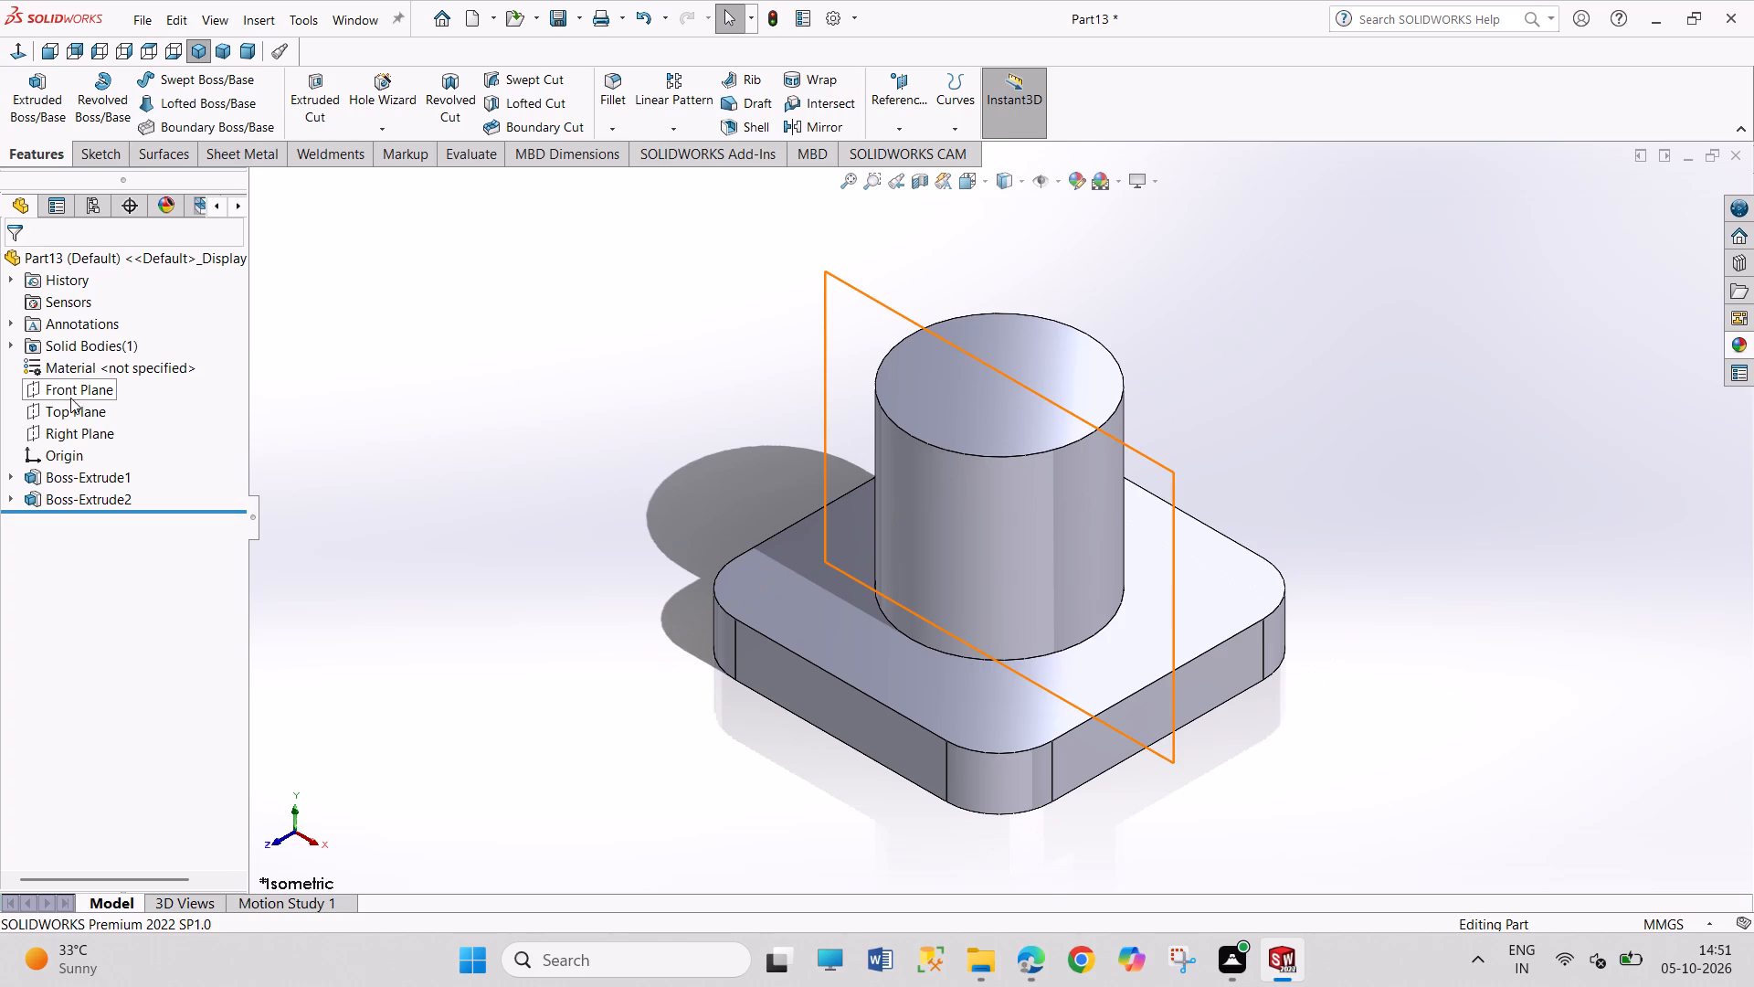
left_click(88, 429)
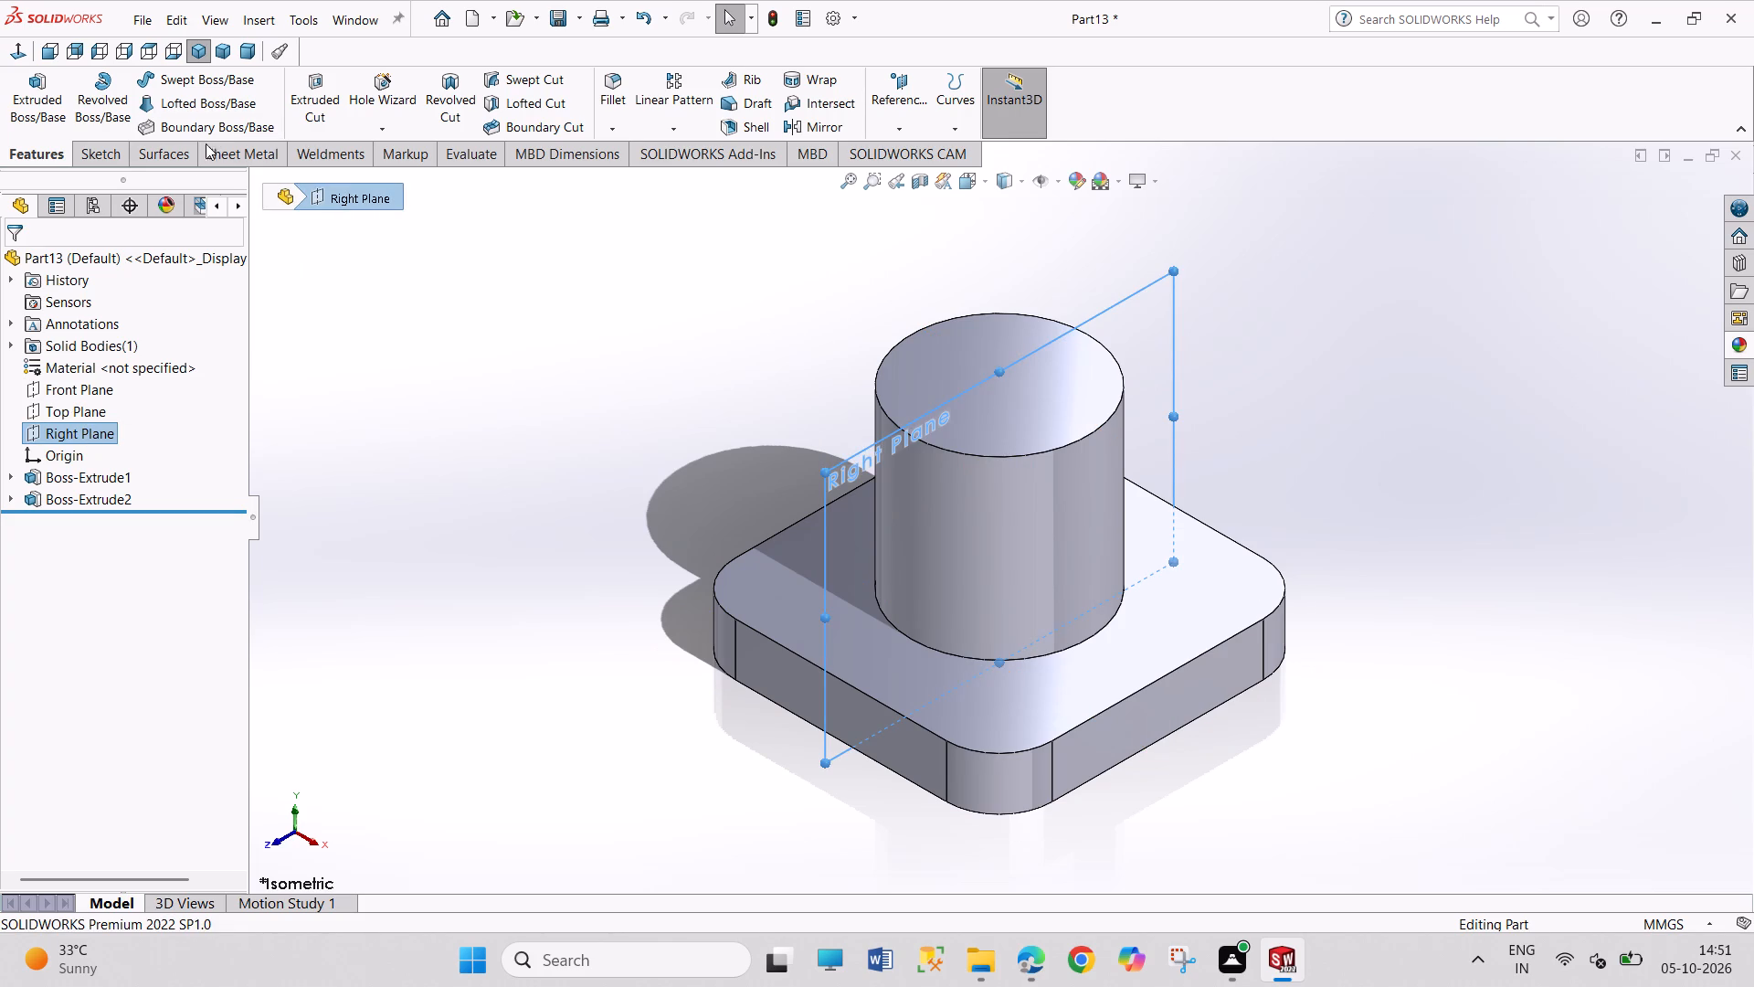
left_click(899, 114)
left_click(915, 149)
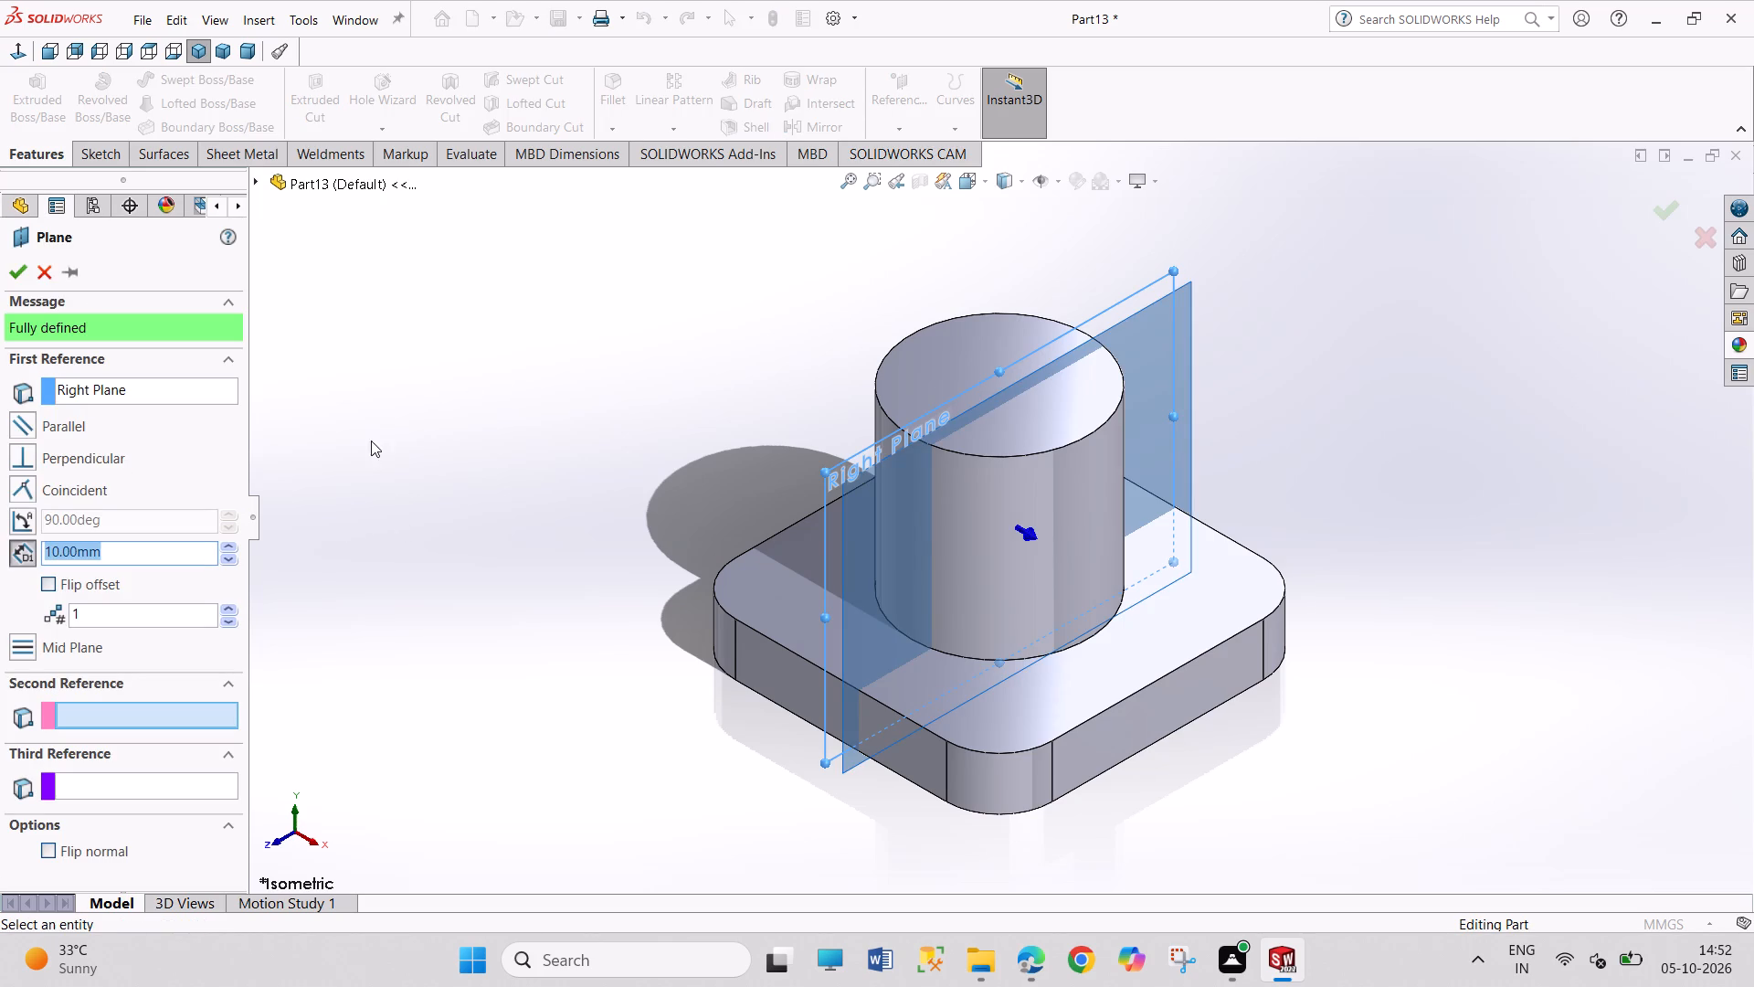
left_click(228, 545)
left_click(228, 545)
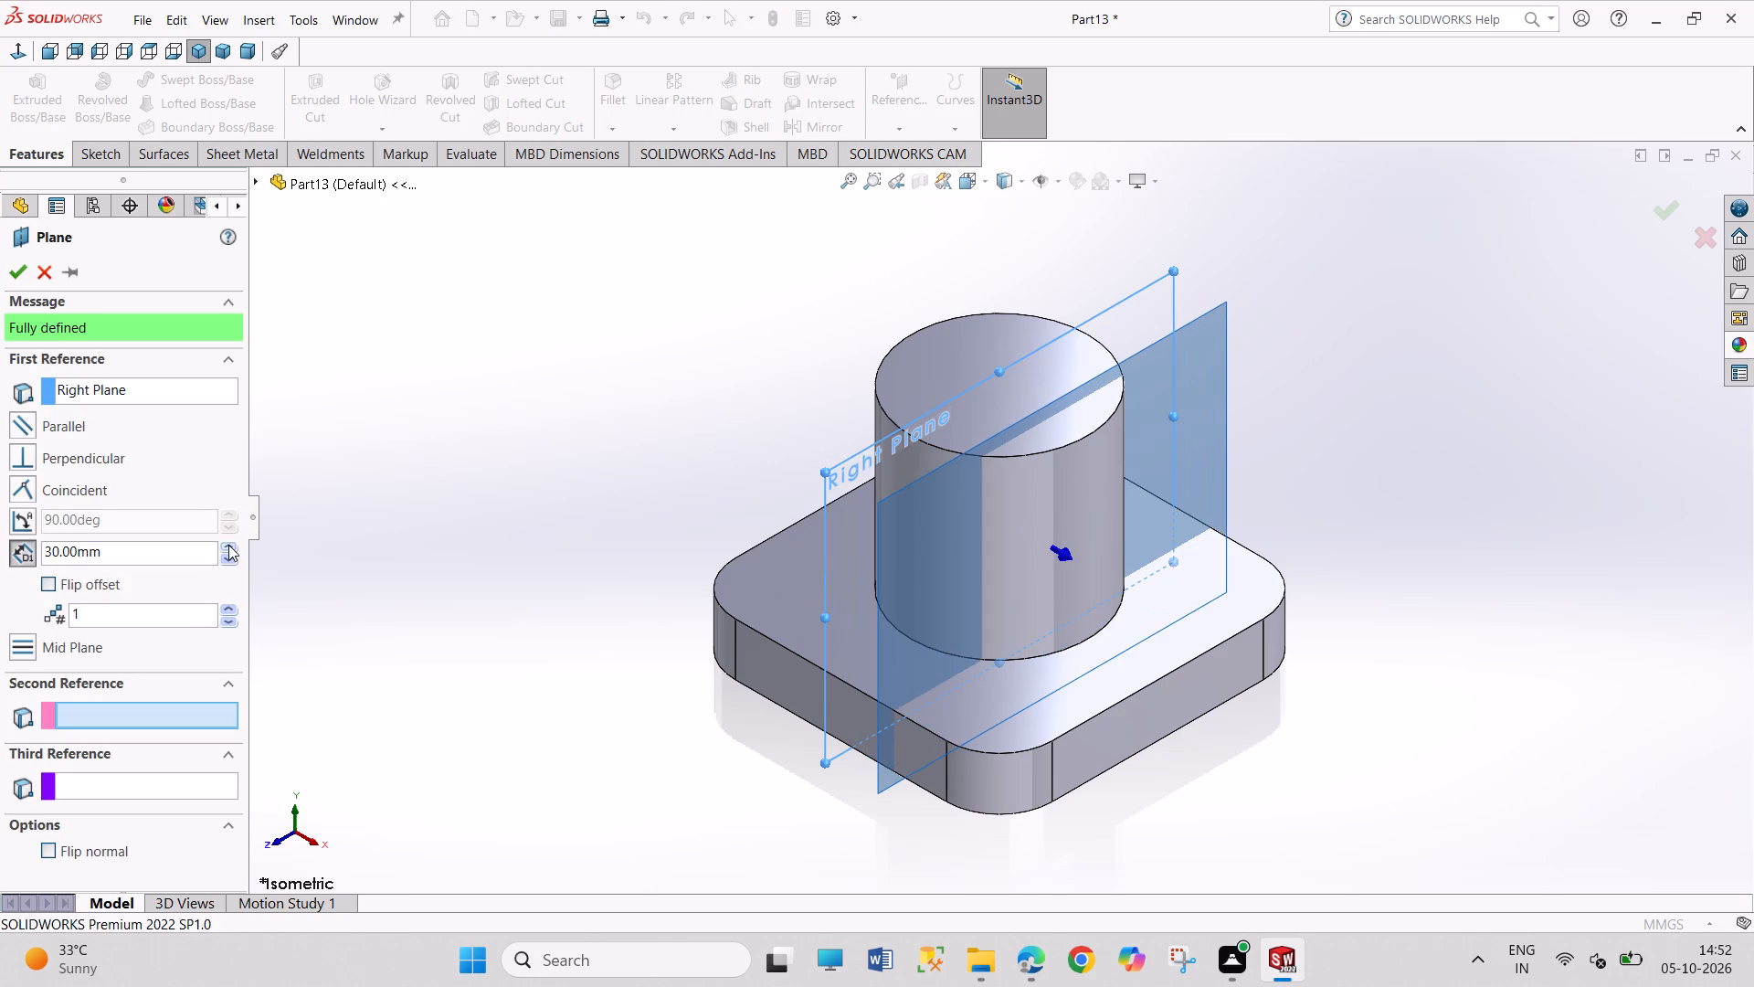
triple_click(228, 545)
left_click(228, 545)
left_click(228, 545)
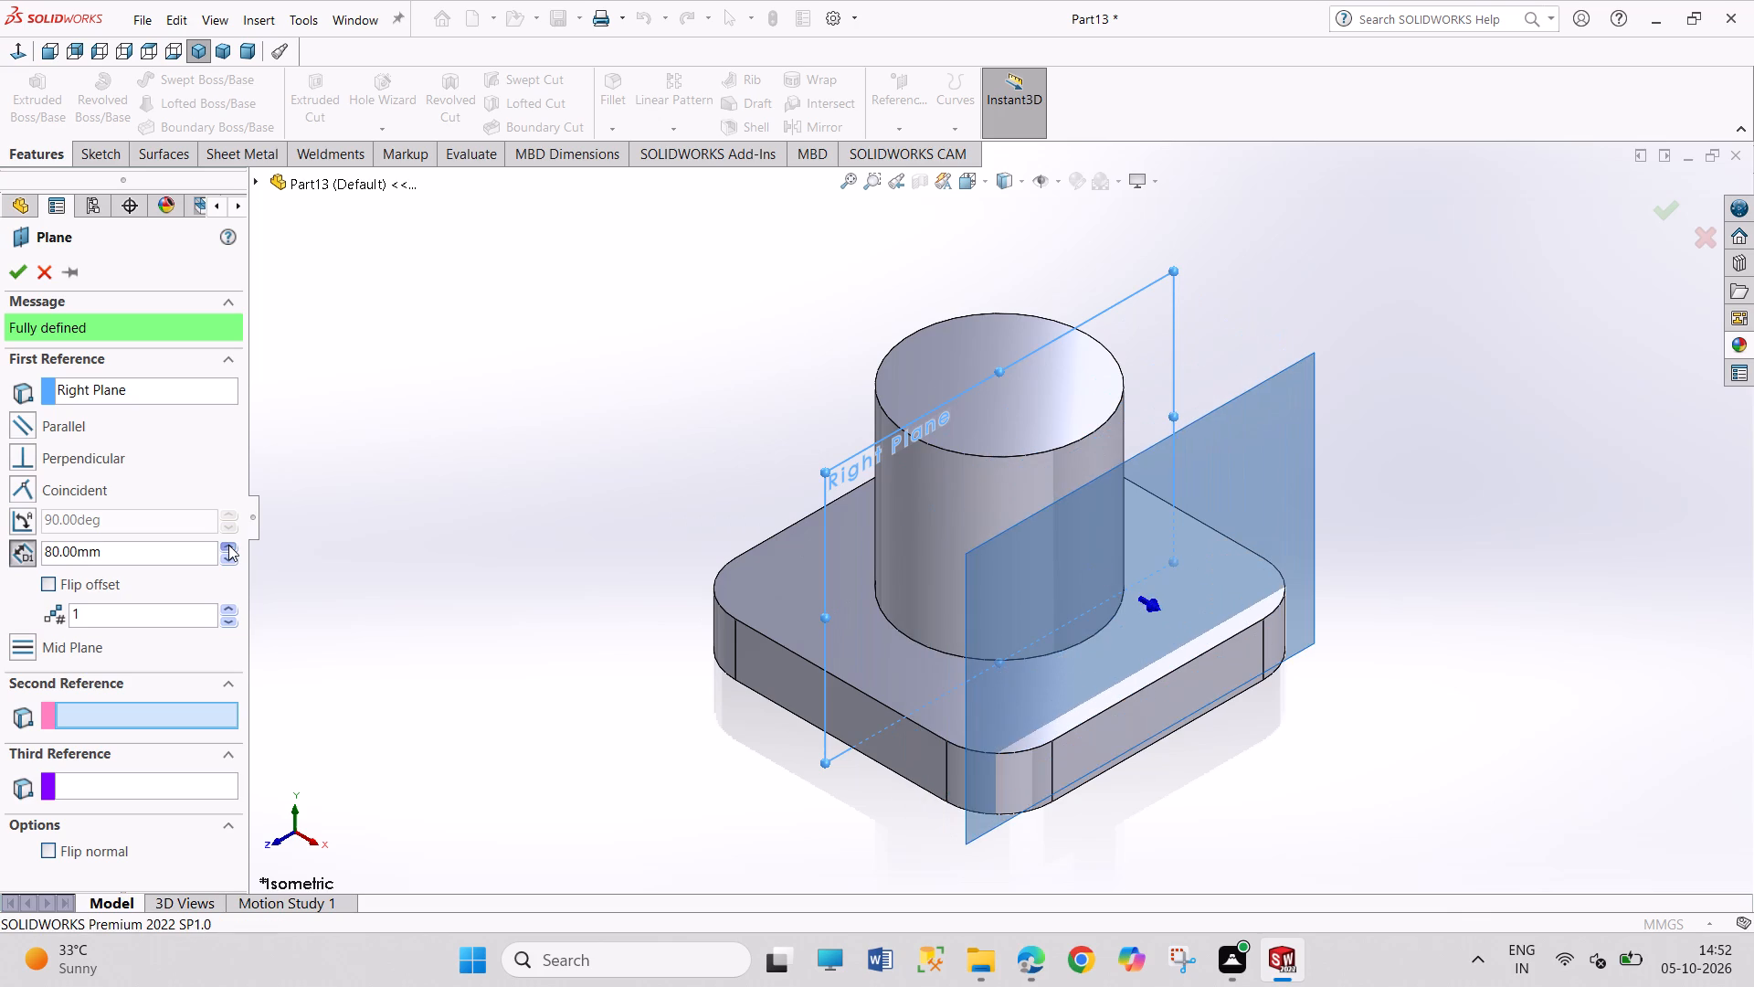
left_click(228, 545)
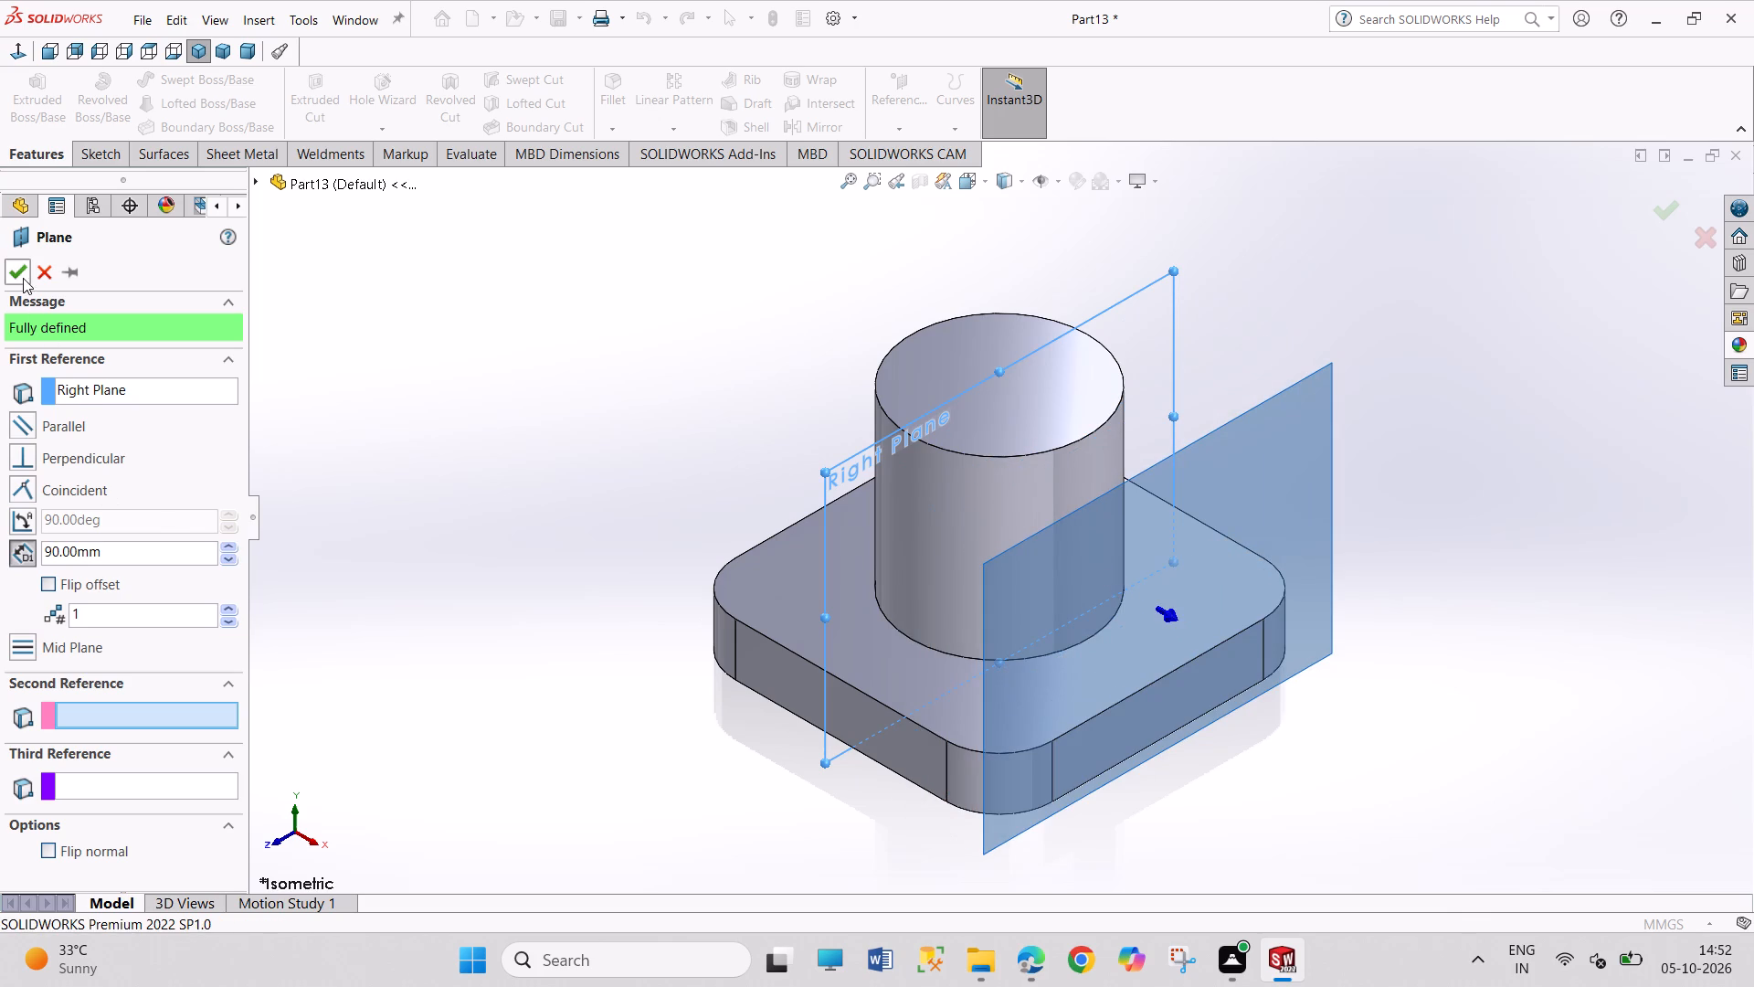
left_click(17, 261)
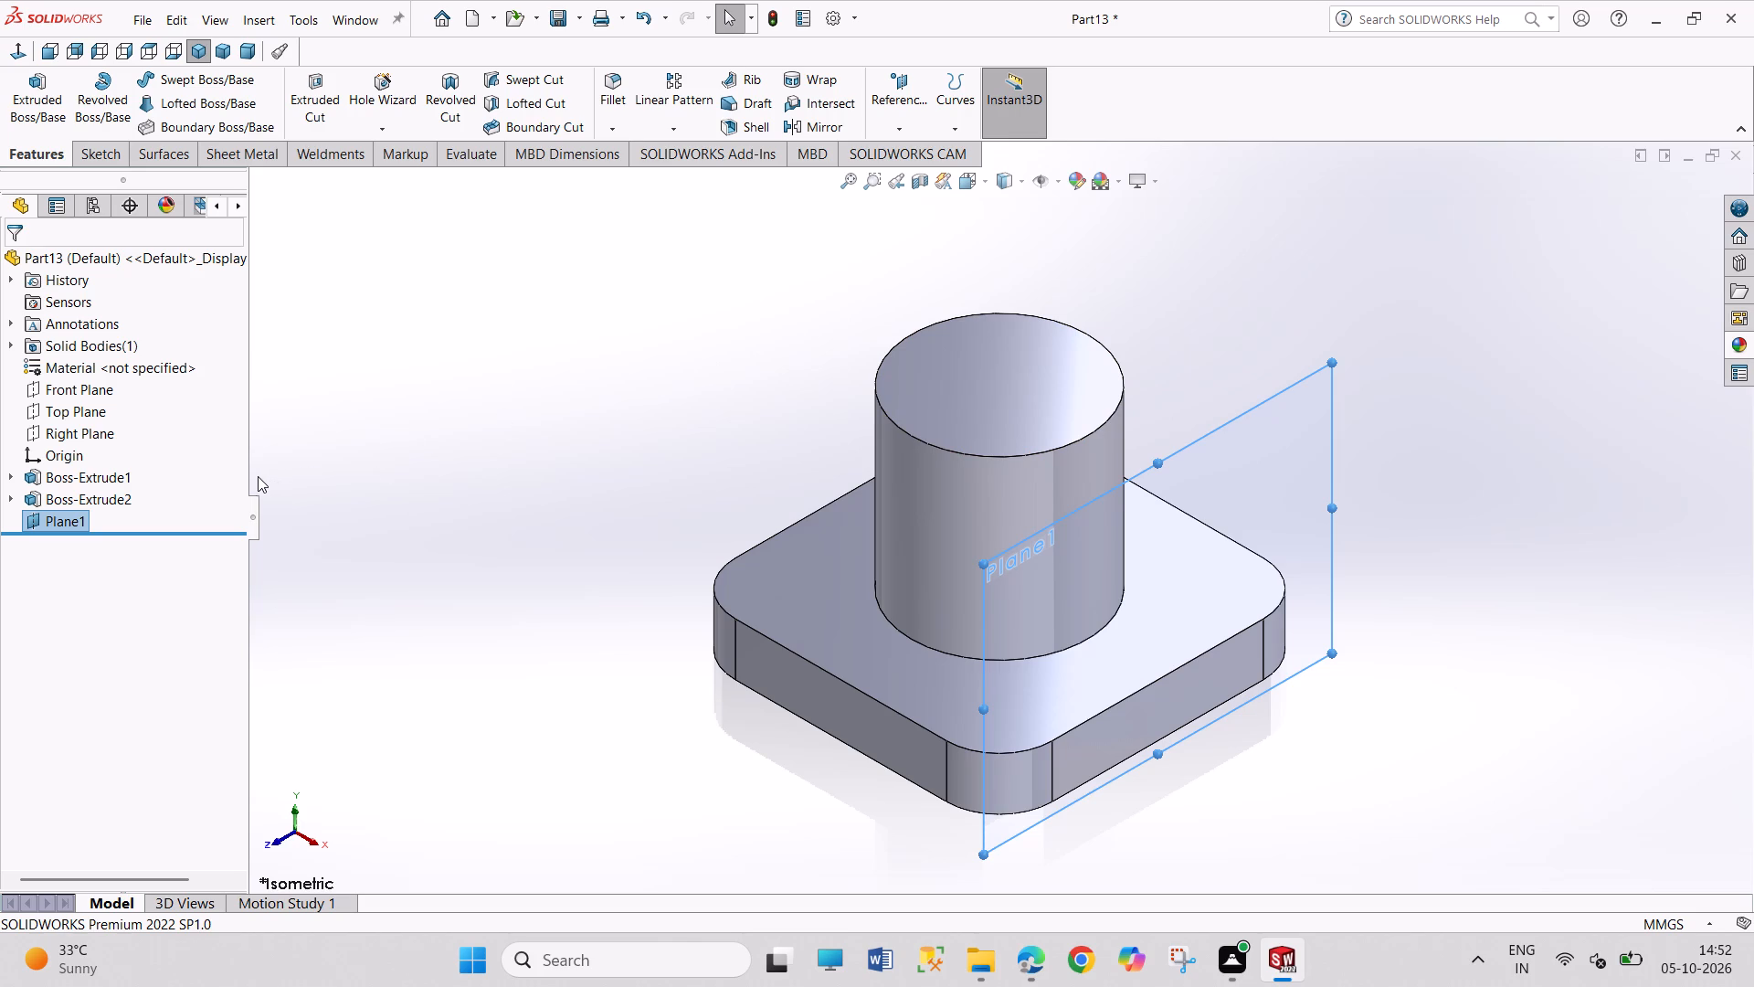
Start a new sketch on the 90 mm offset plane.
left_click(70, 518)
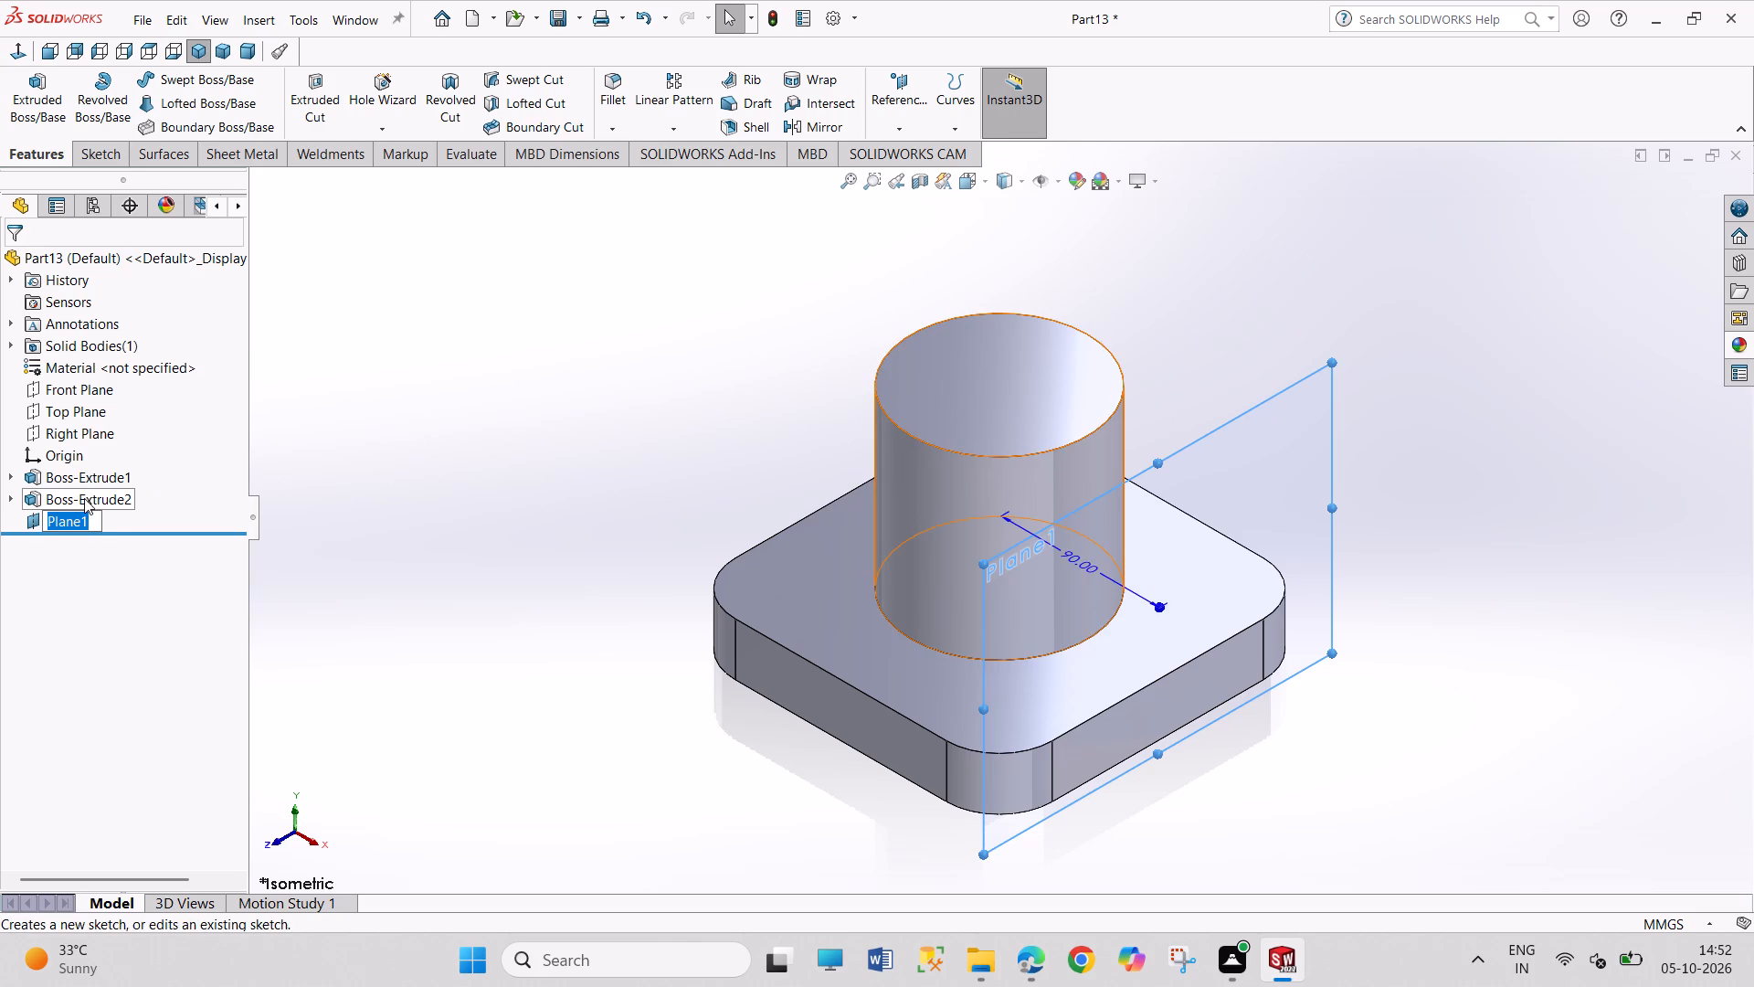
left_click(445, 493)
left_click(79, 525)
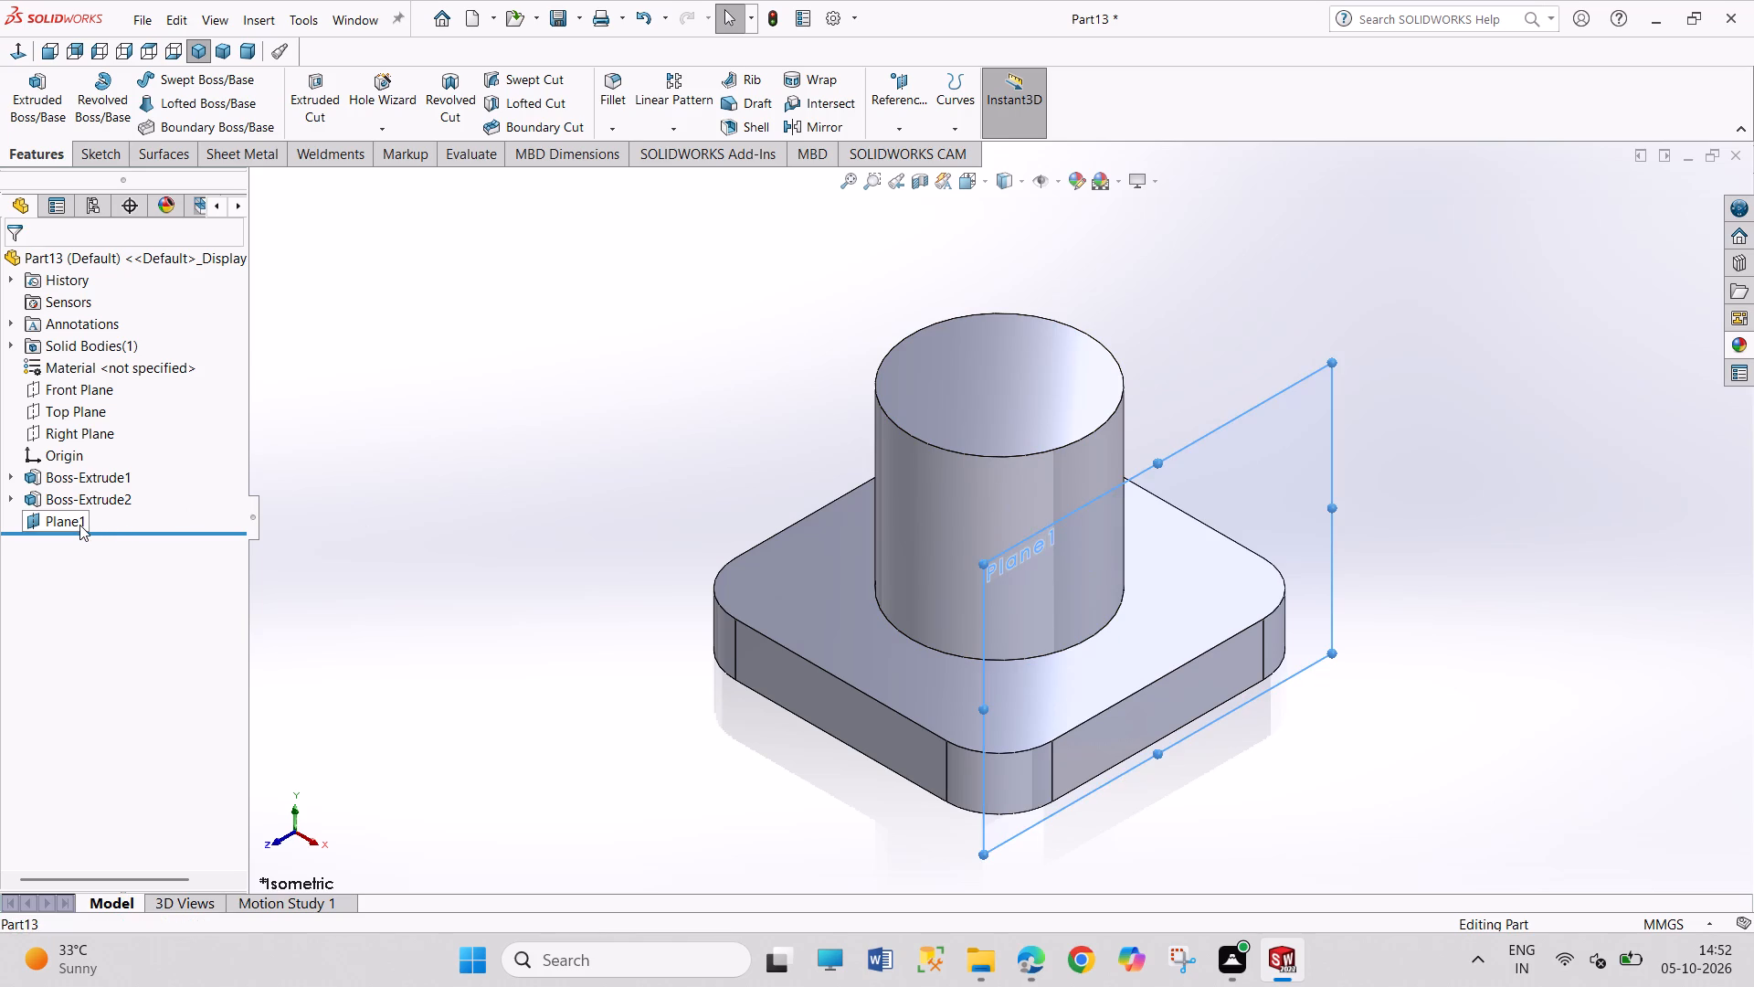
left_click(92, 493)
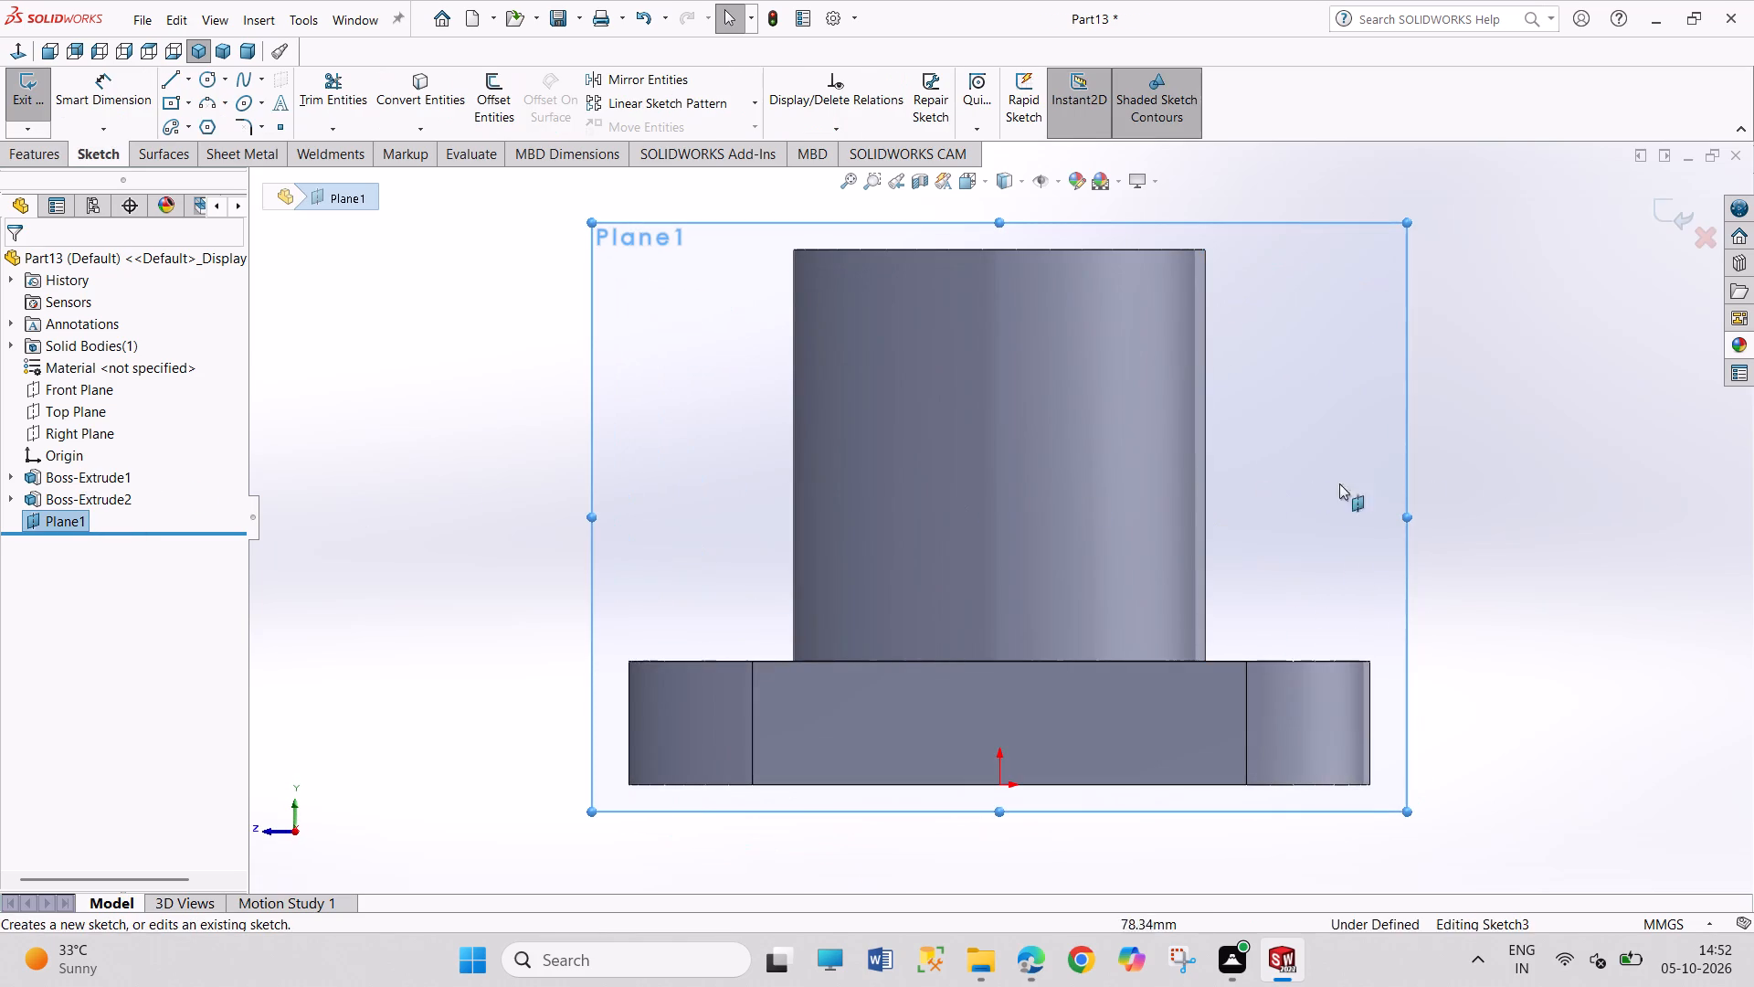
scroll(1454, 483, "up", 2)
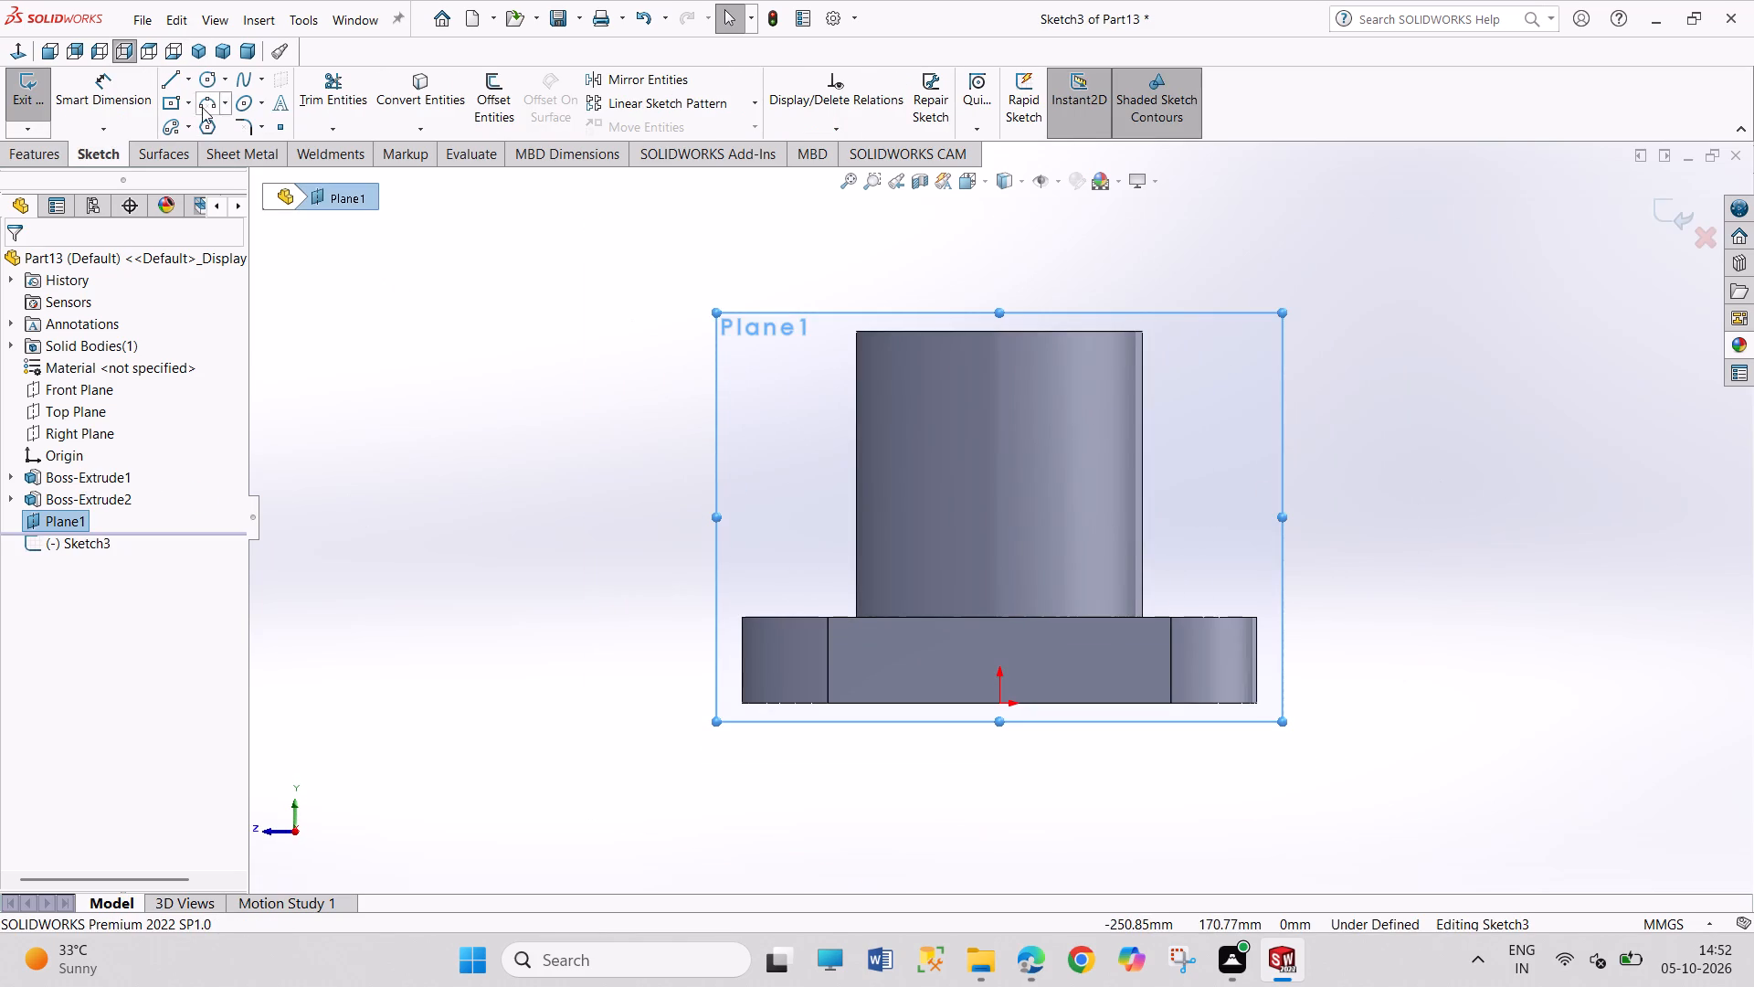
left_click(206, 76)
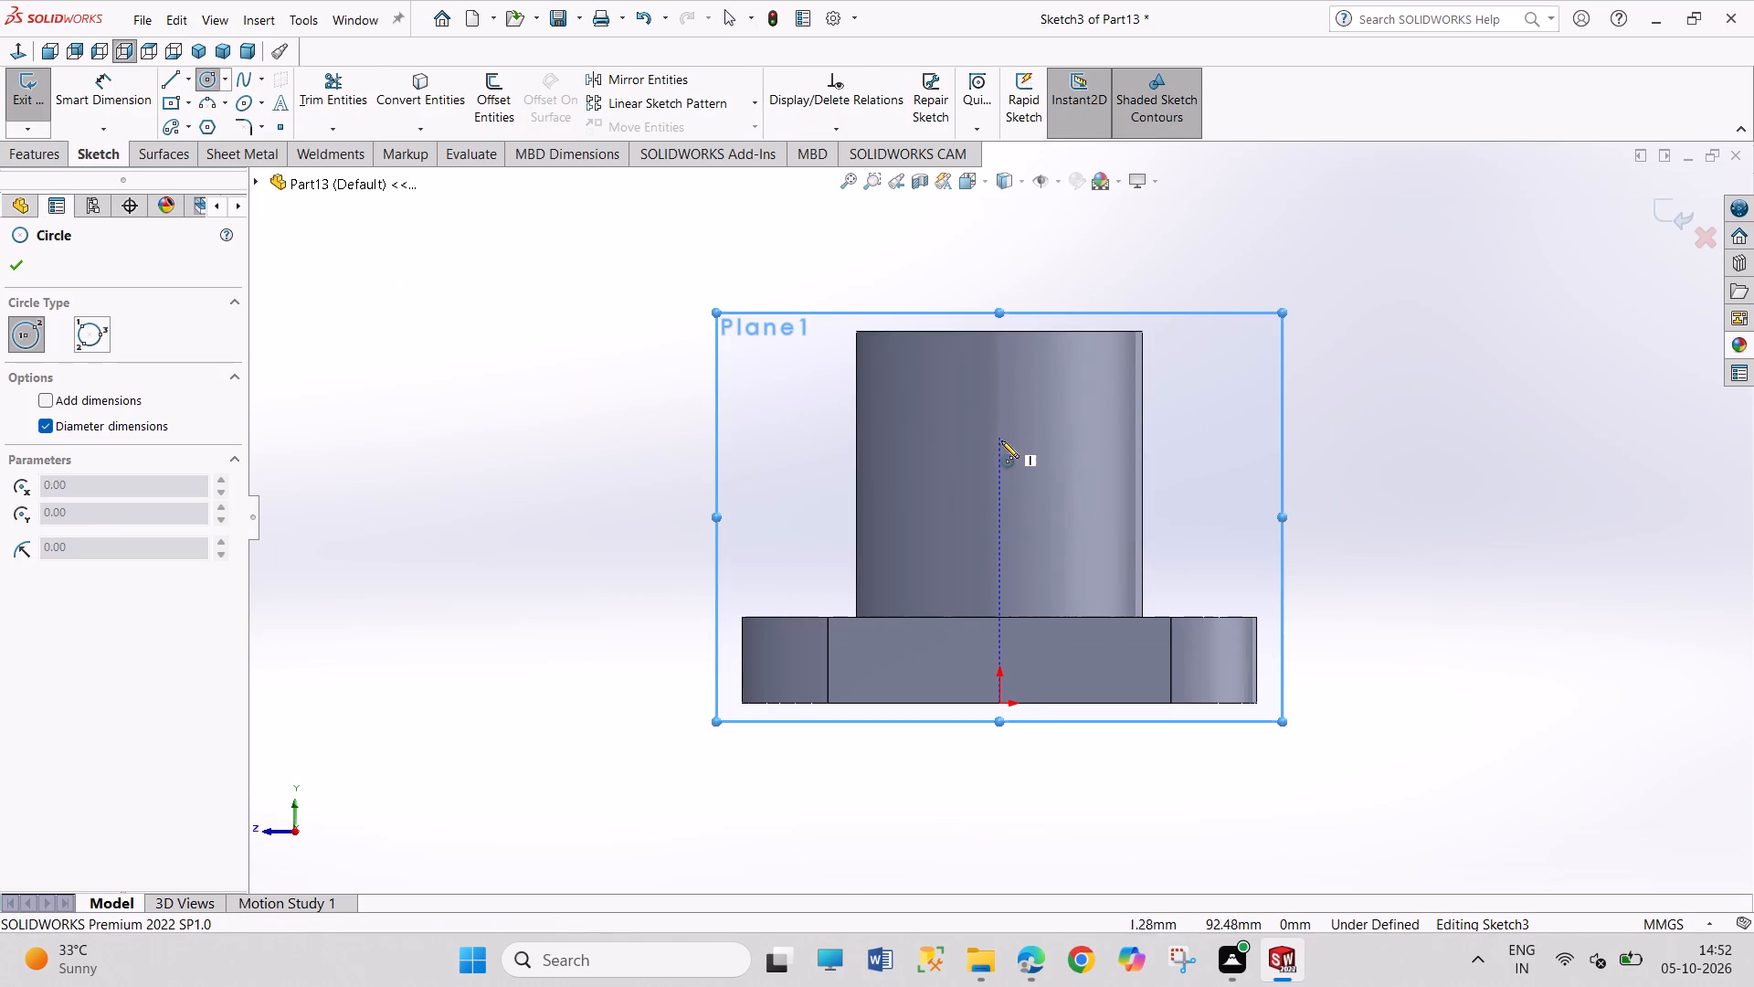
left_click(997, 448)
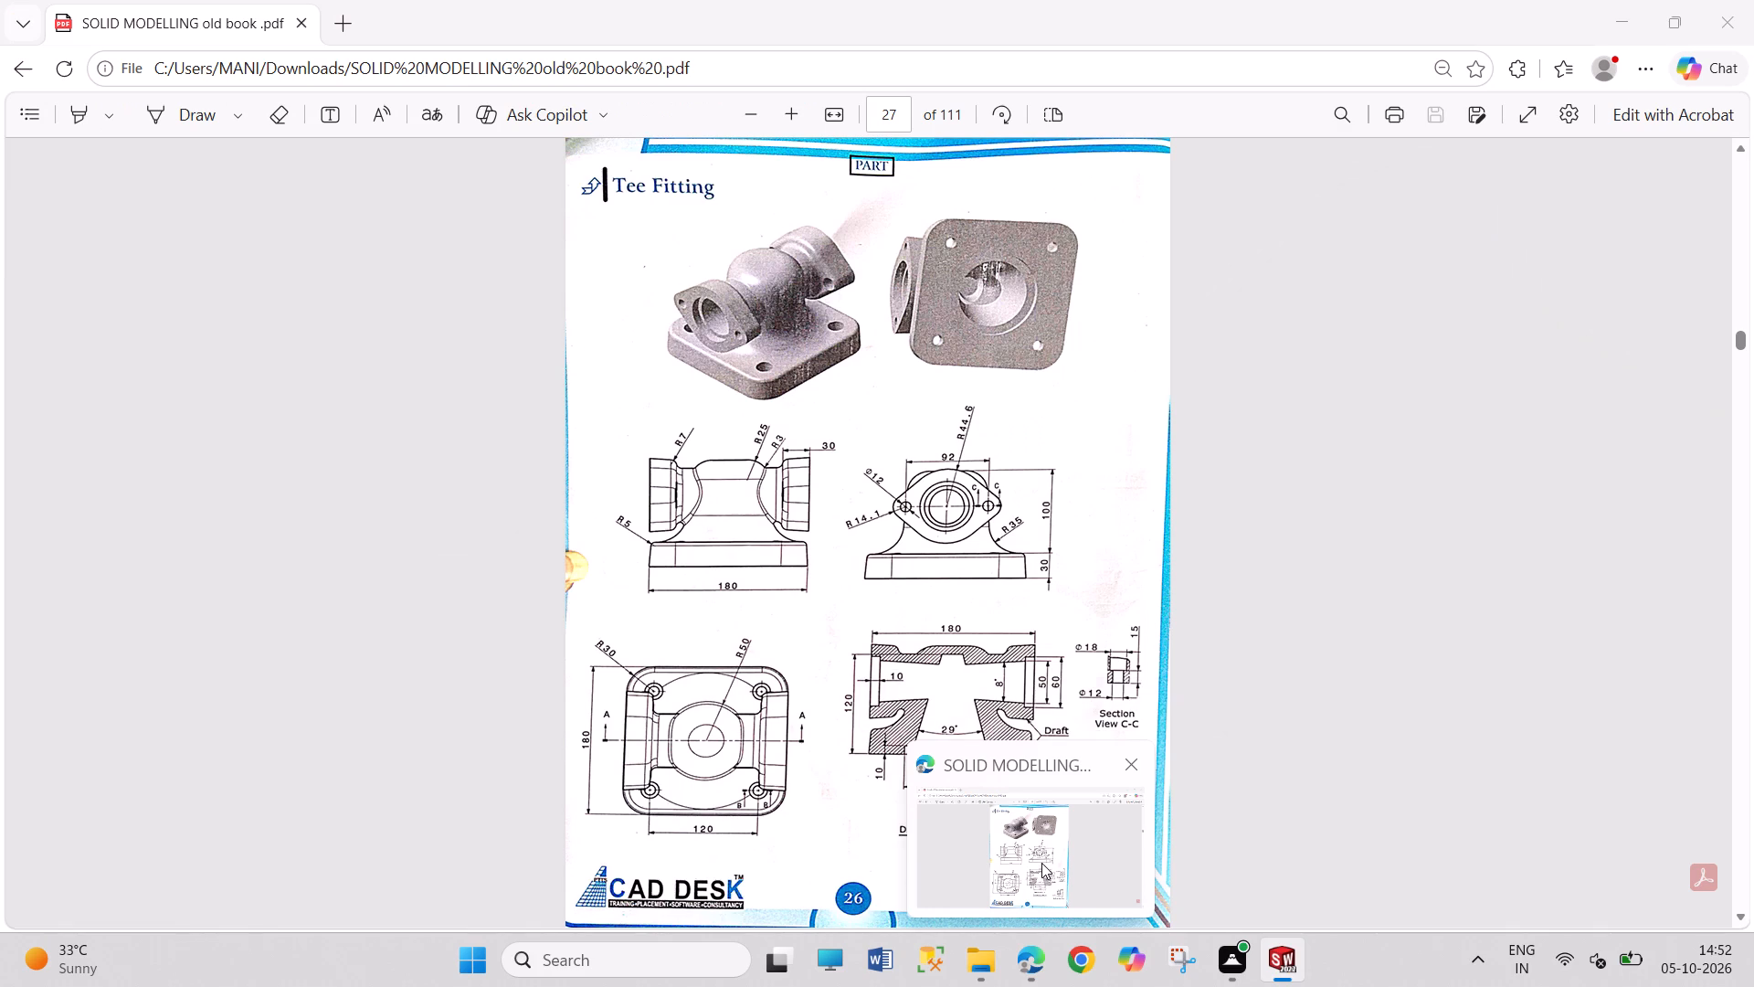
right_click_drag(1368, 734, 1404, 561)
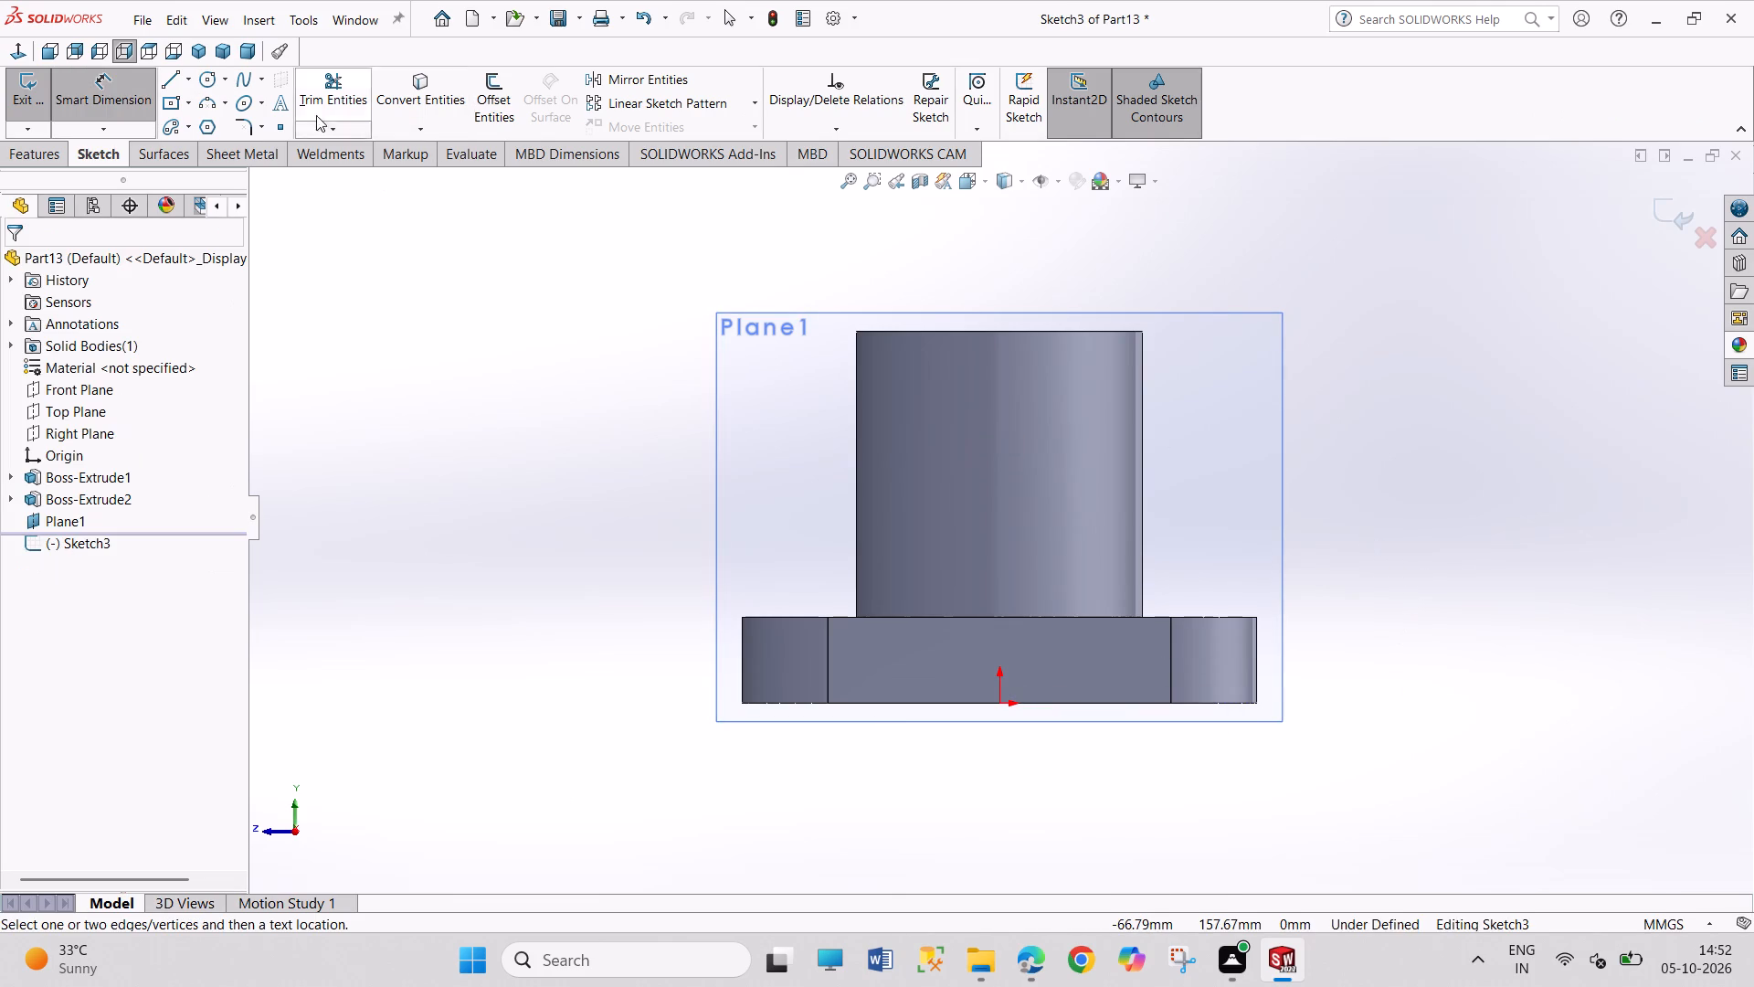
Sketch a circle about 80 mm in diameter, centred about 90 mm directly above the origin.
left_click(211, 82)
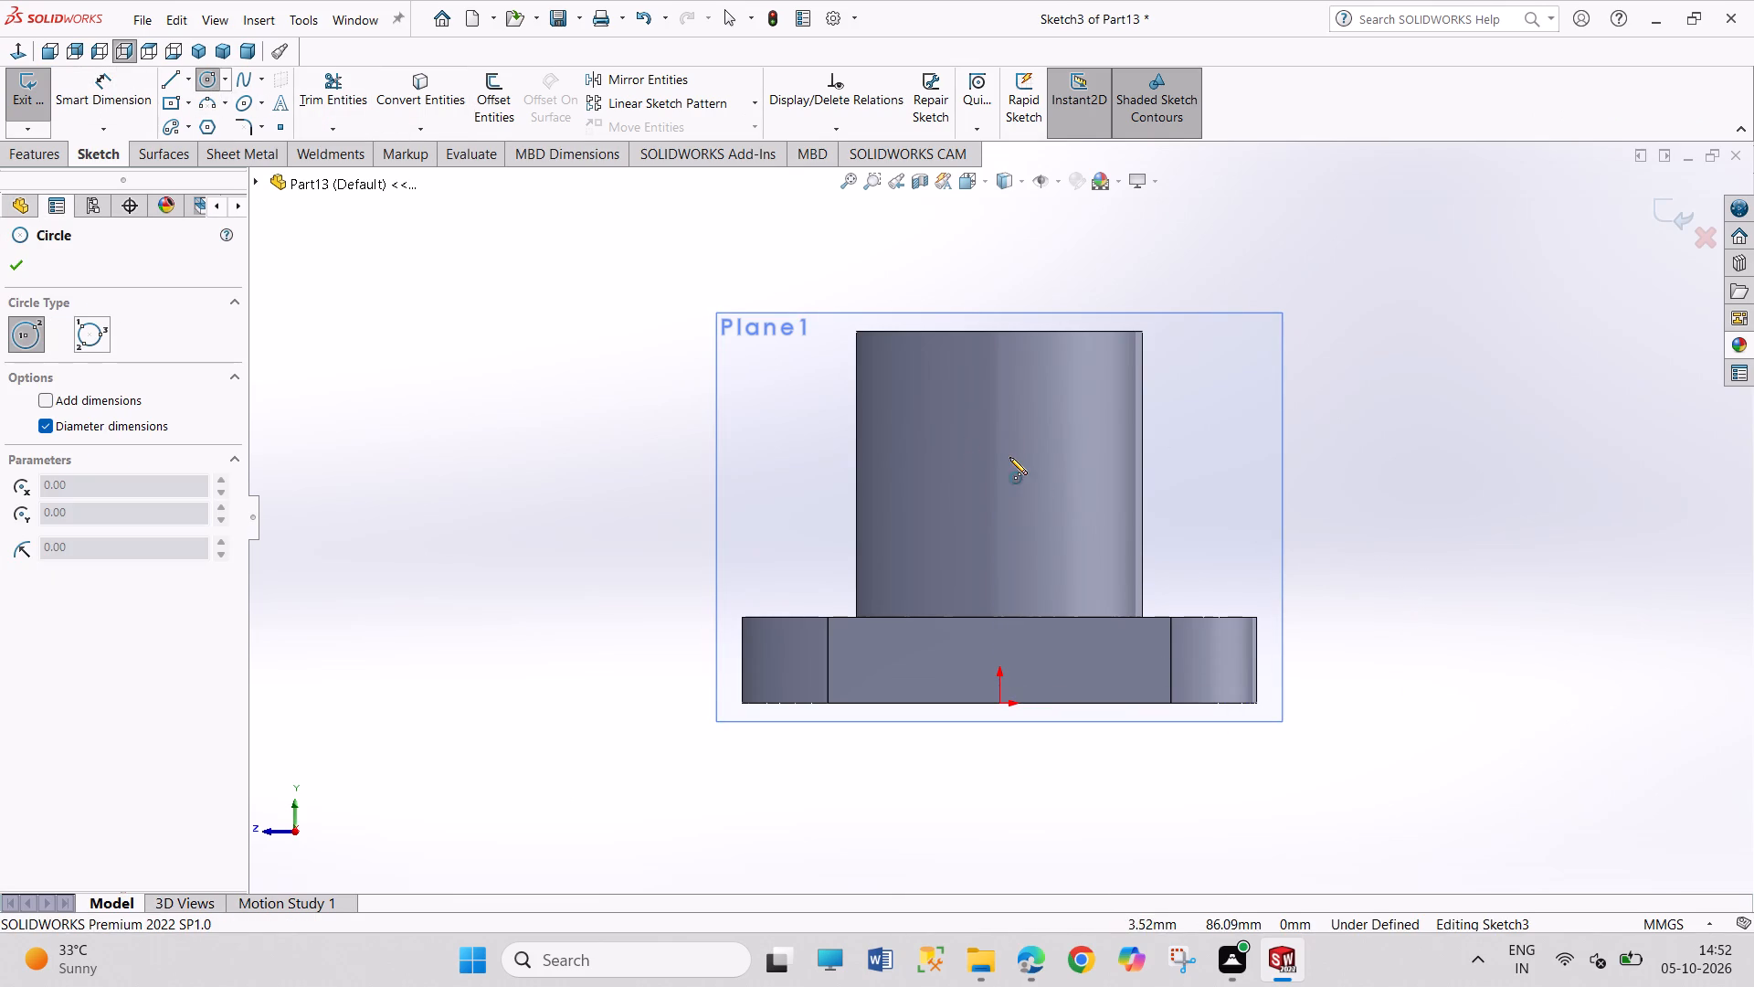
left_click(998, 446)
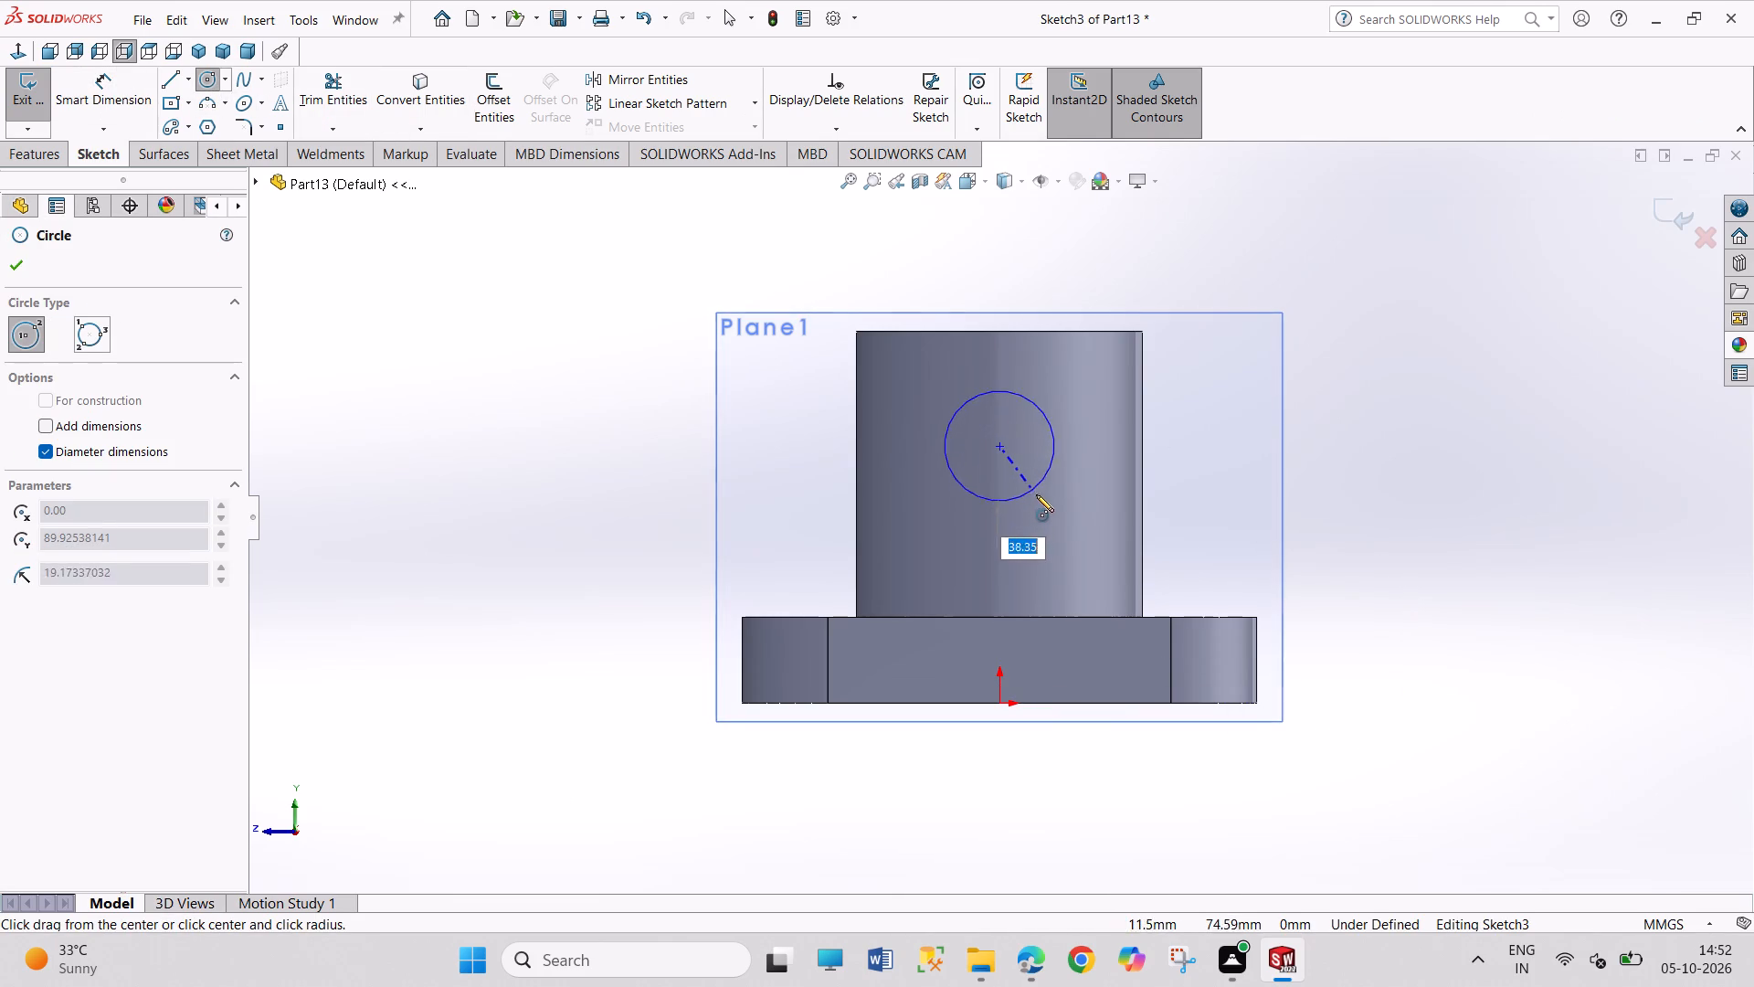
left_click(996, 331)
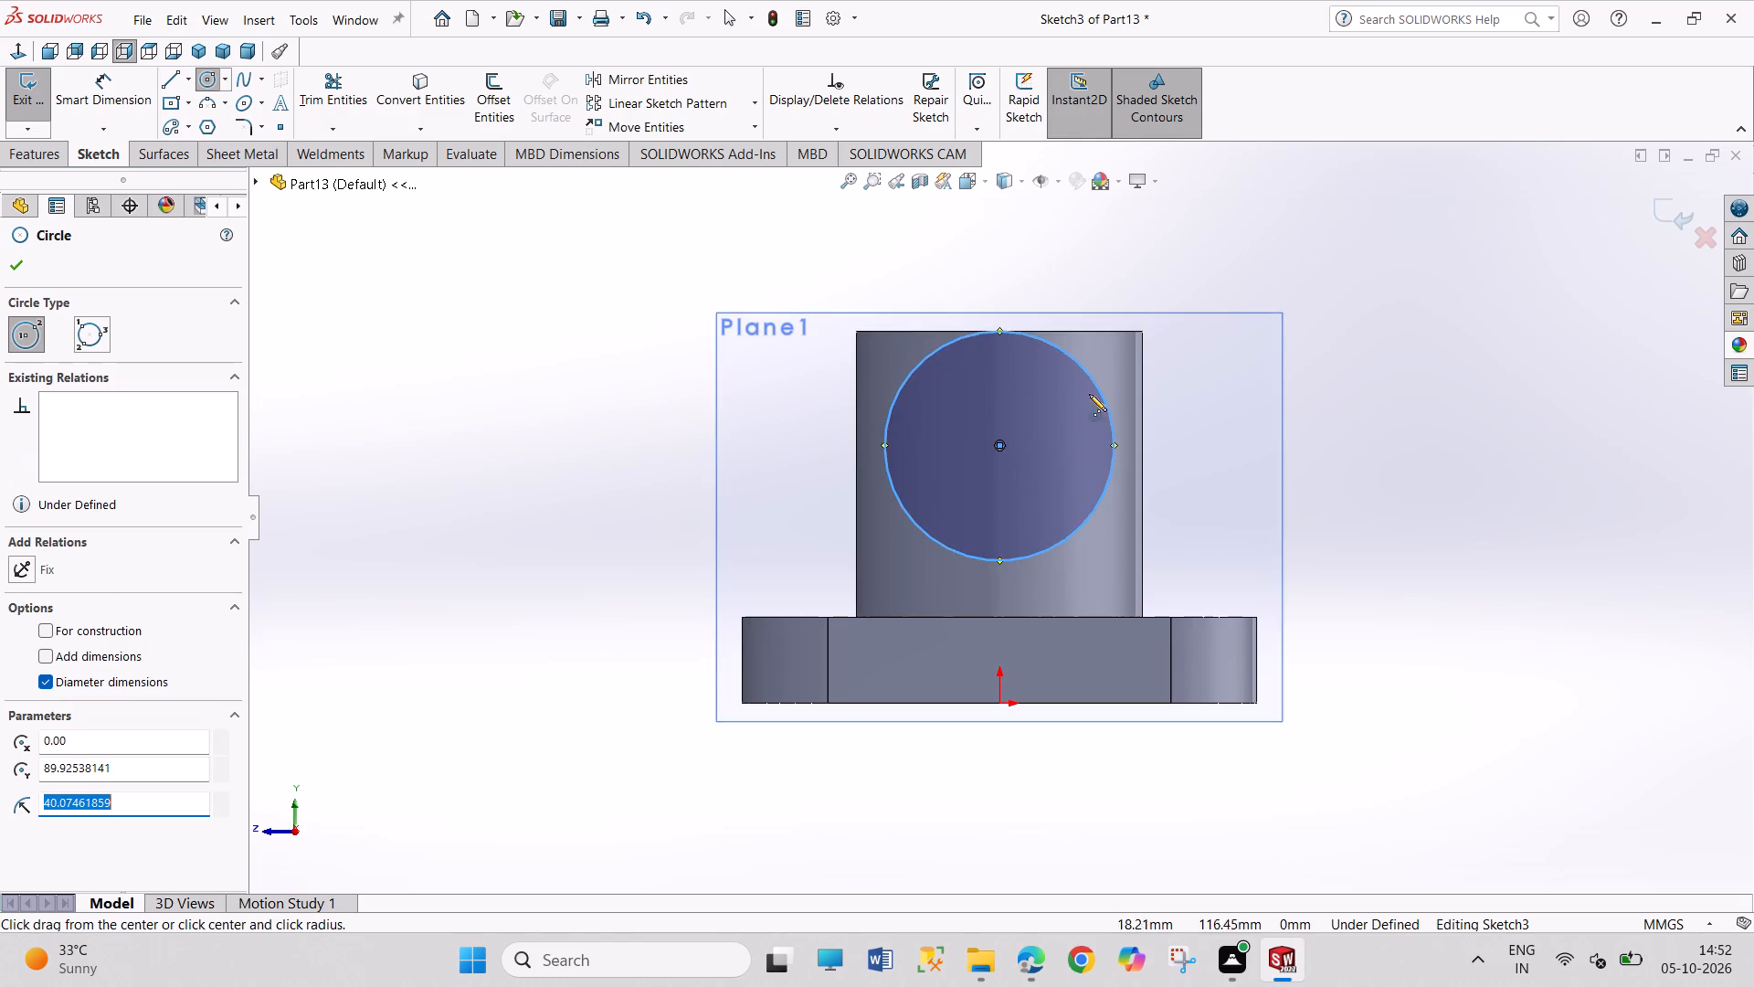
Dimension the circle's diameter to 89.2 mm, twice the drawing's 44.6 mm radius.
right_click_drag(1362, 600, 1391, 354)
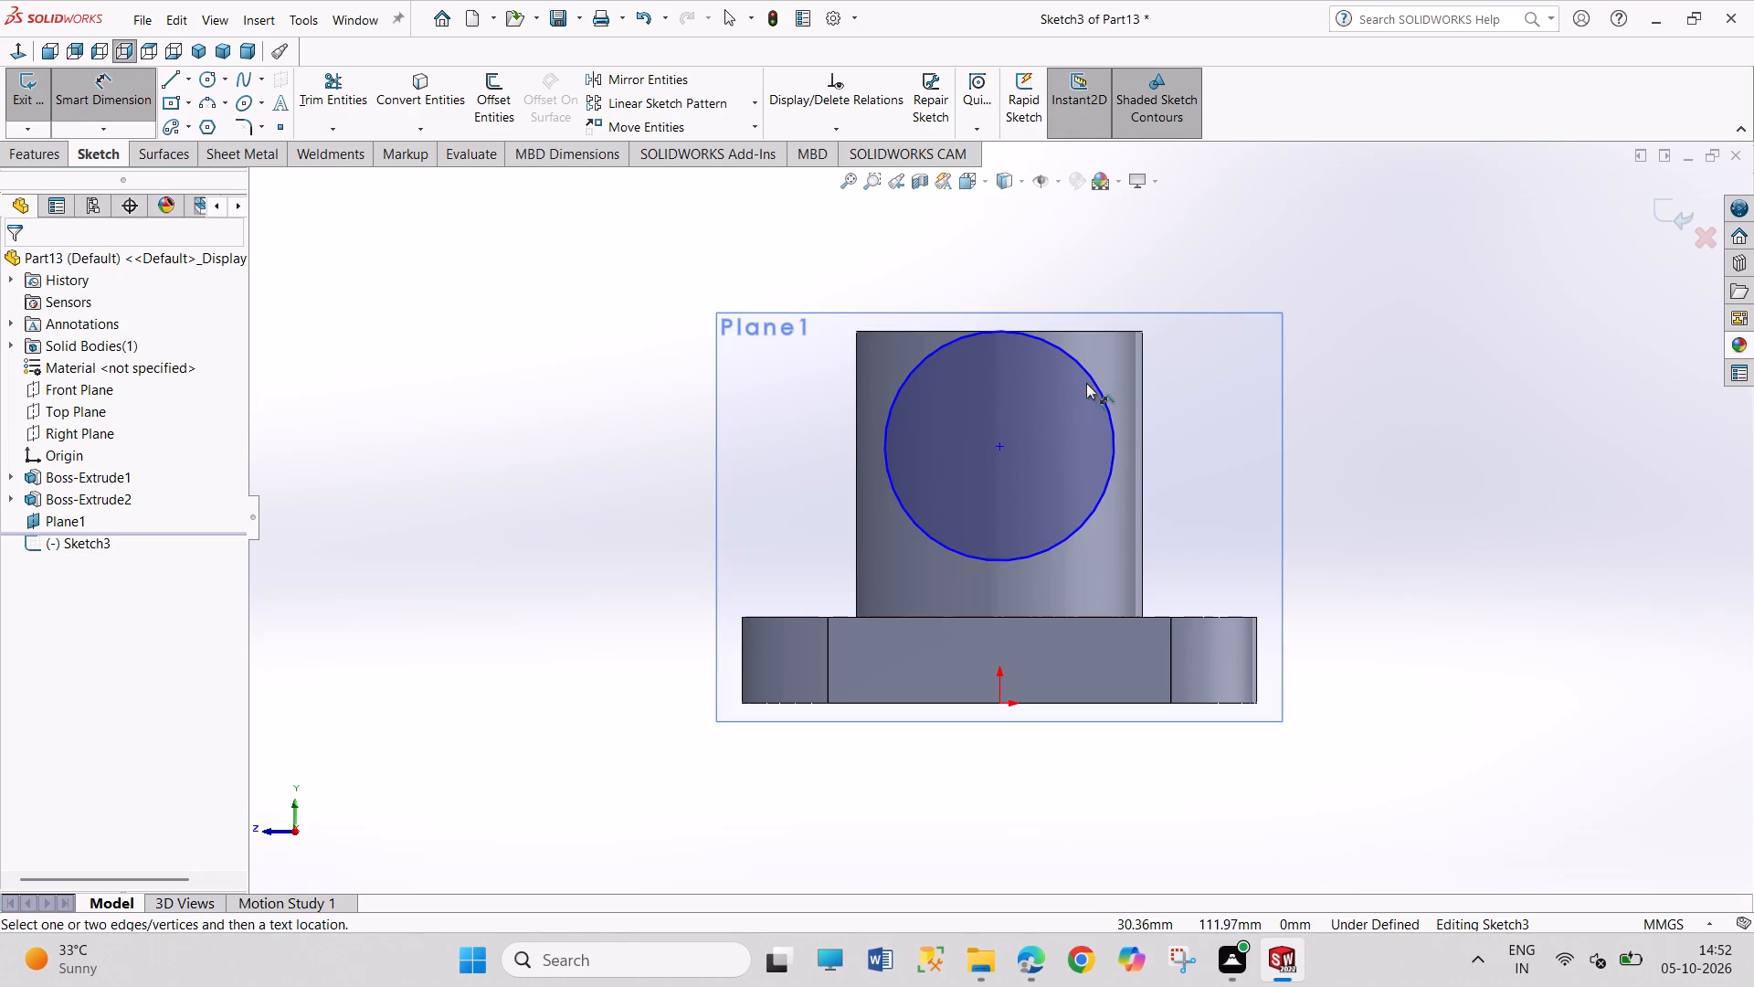
left_click(1098, 387)
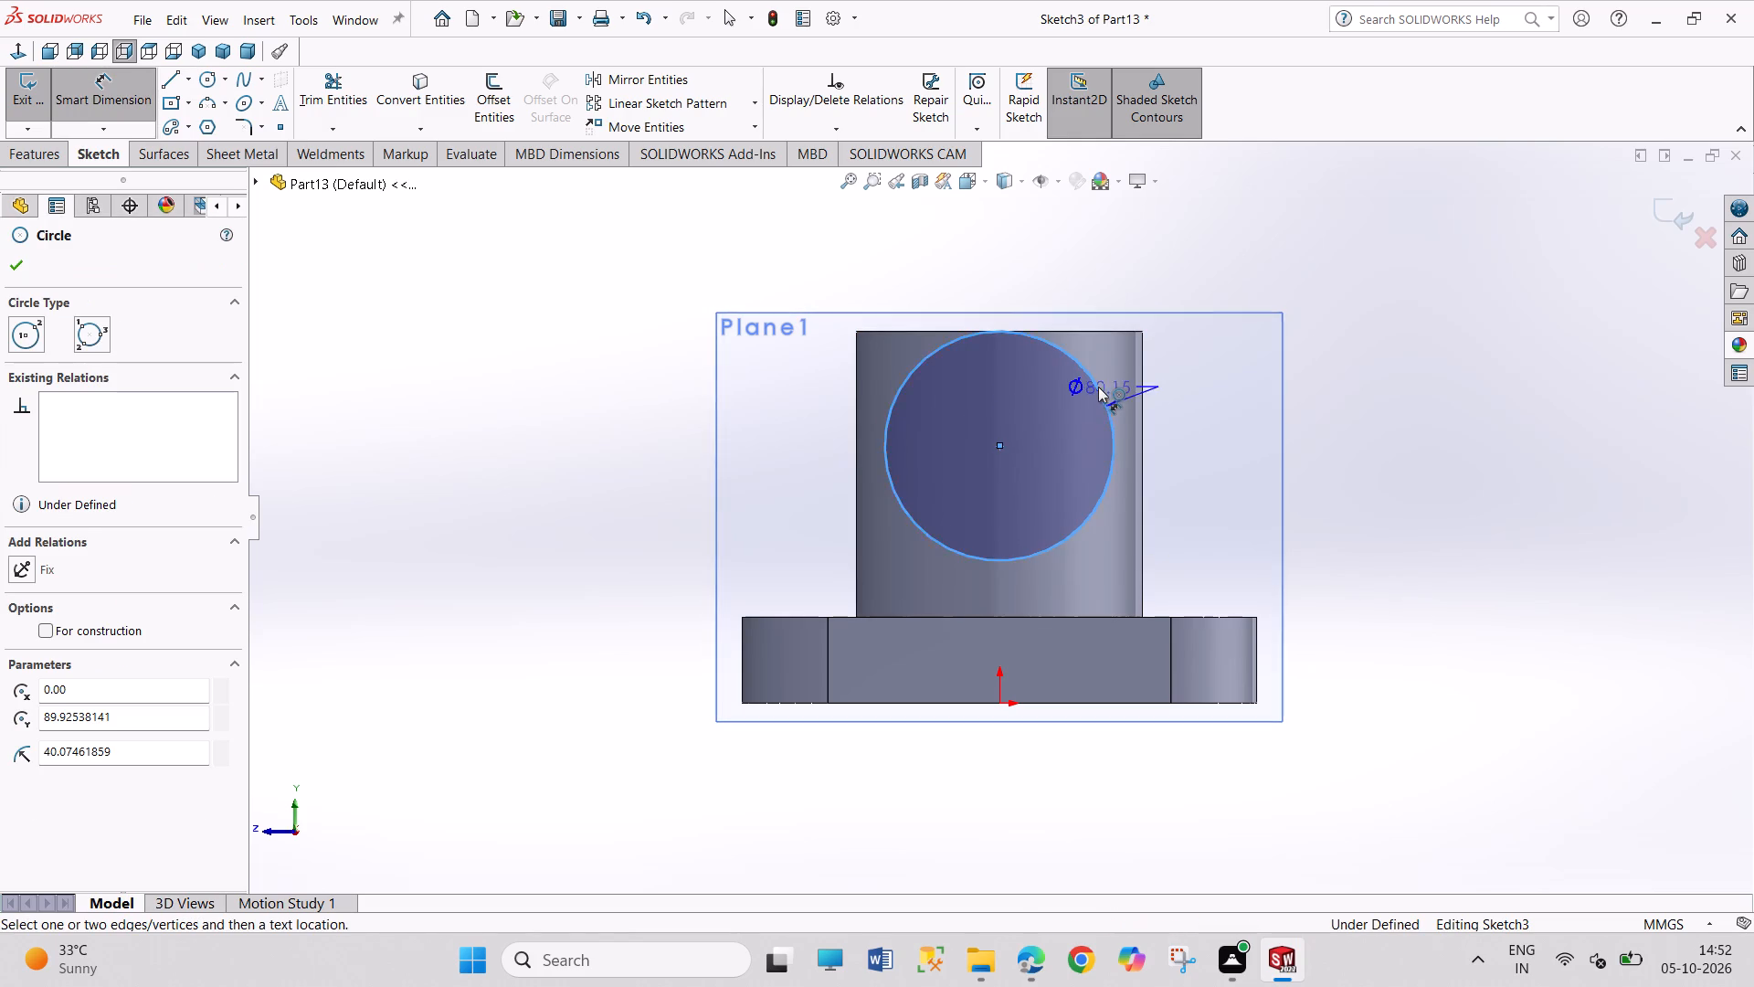
left_click(1263, 274)
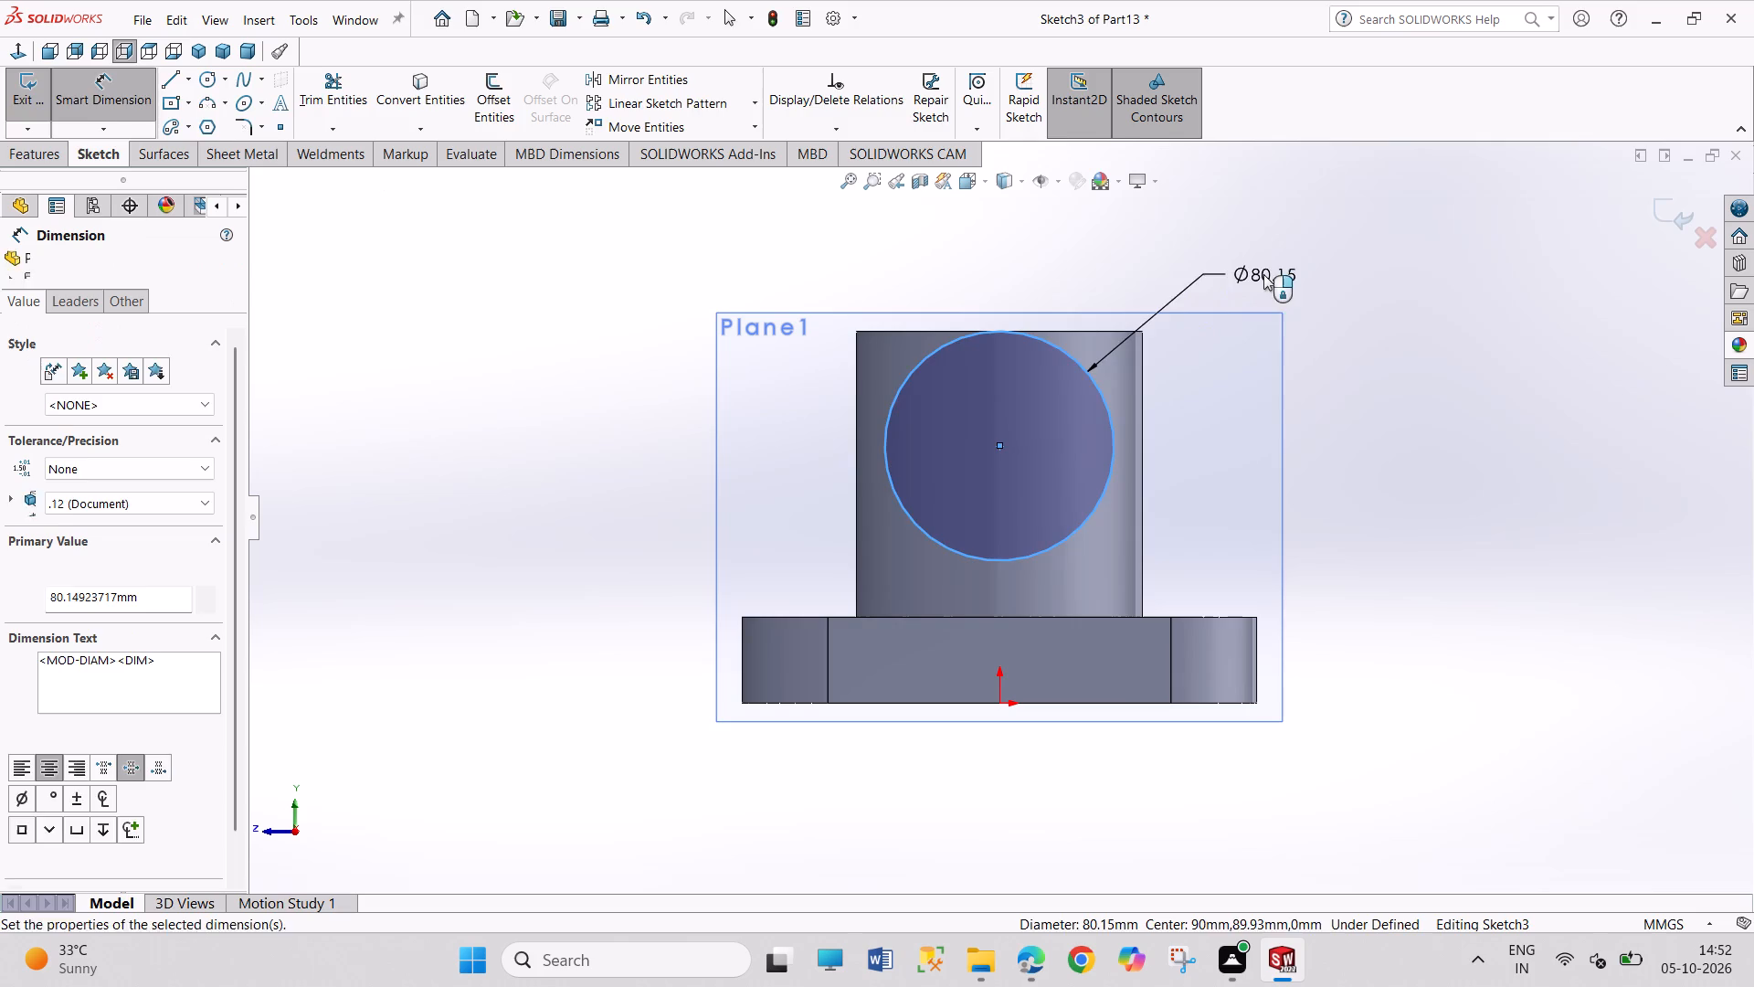
type("44.")
type("6*2")
key("Return")
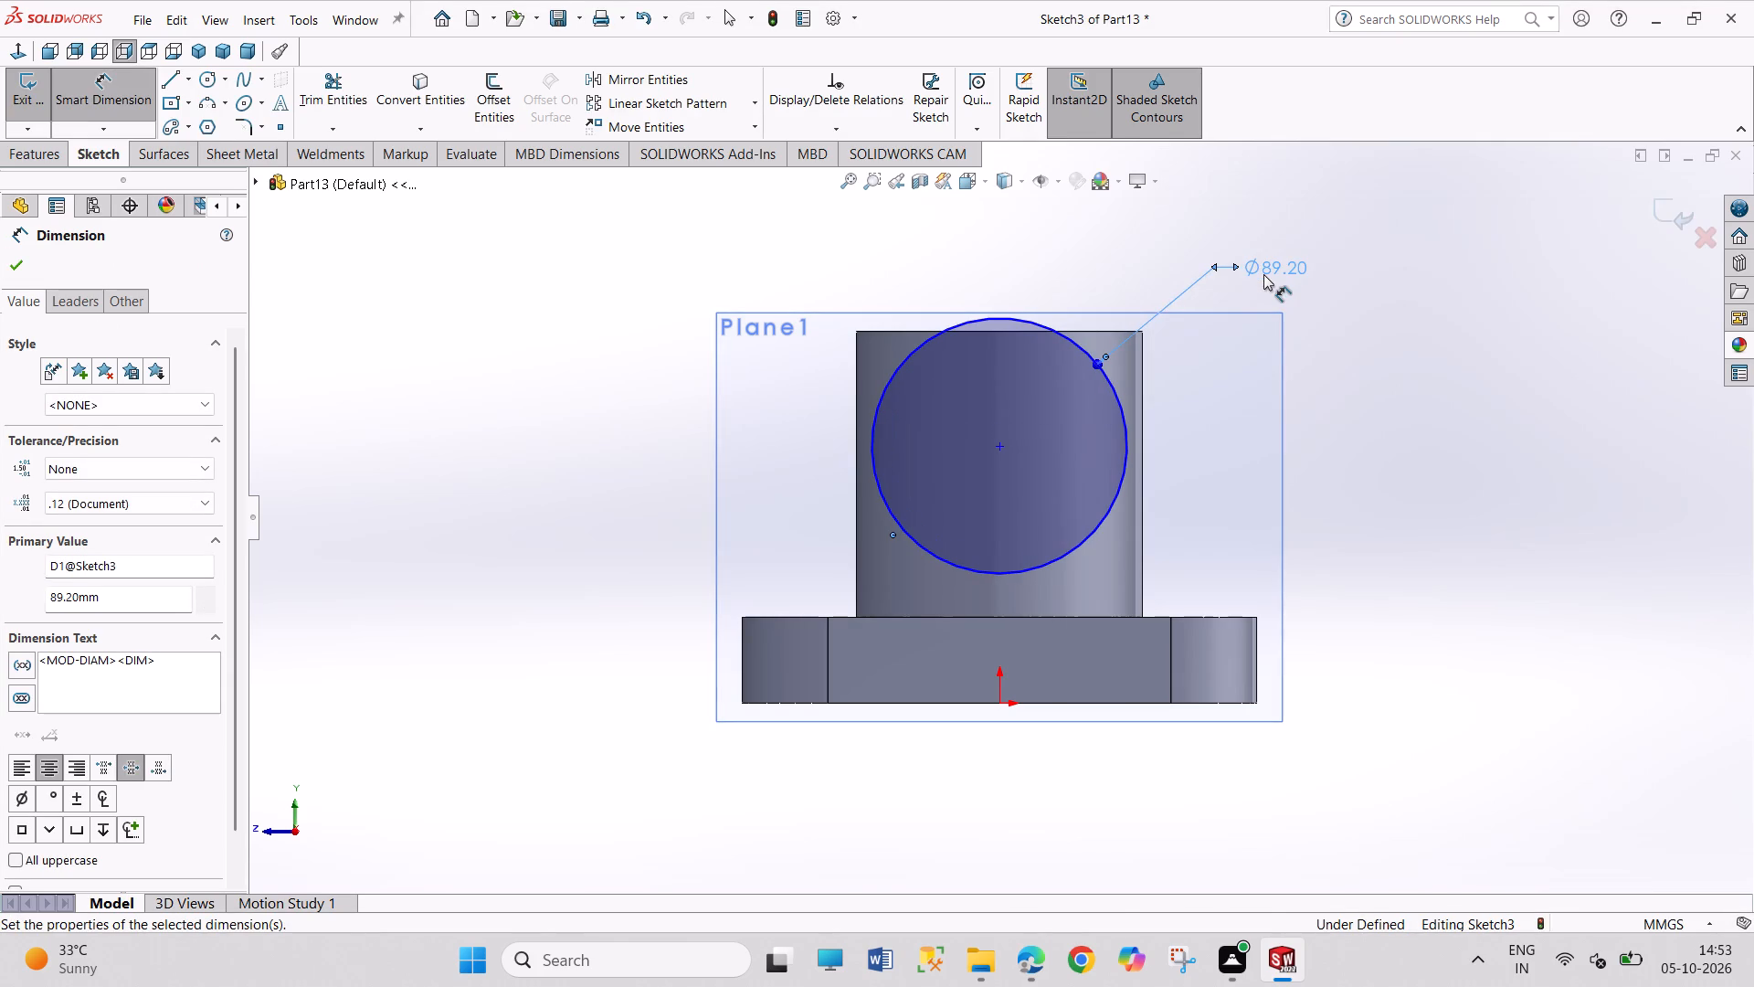
right_click(1332, 368)
left_click(1365, 425)
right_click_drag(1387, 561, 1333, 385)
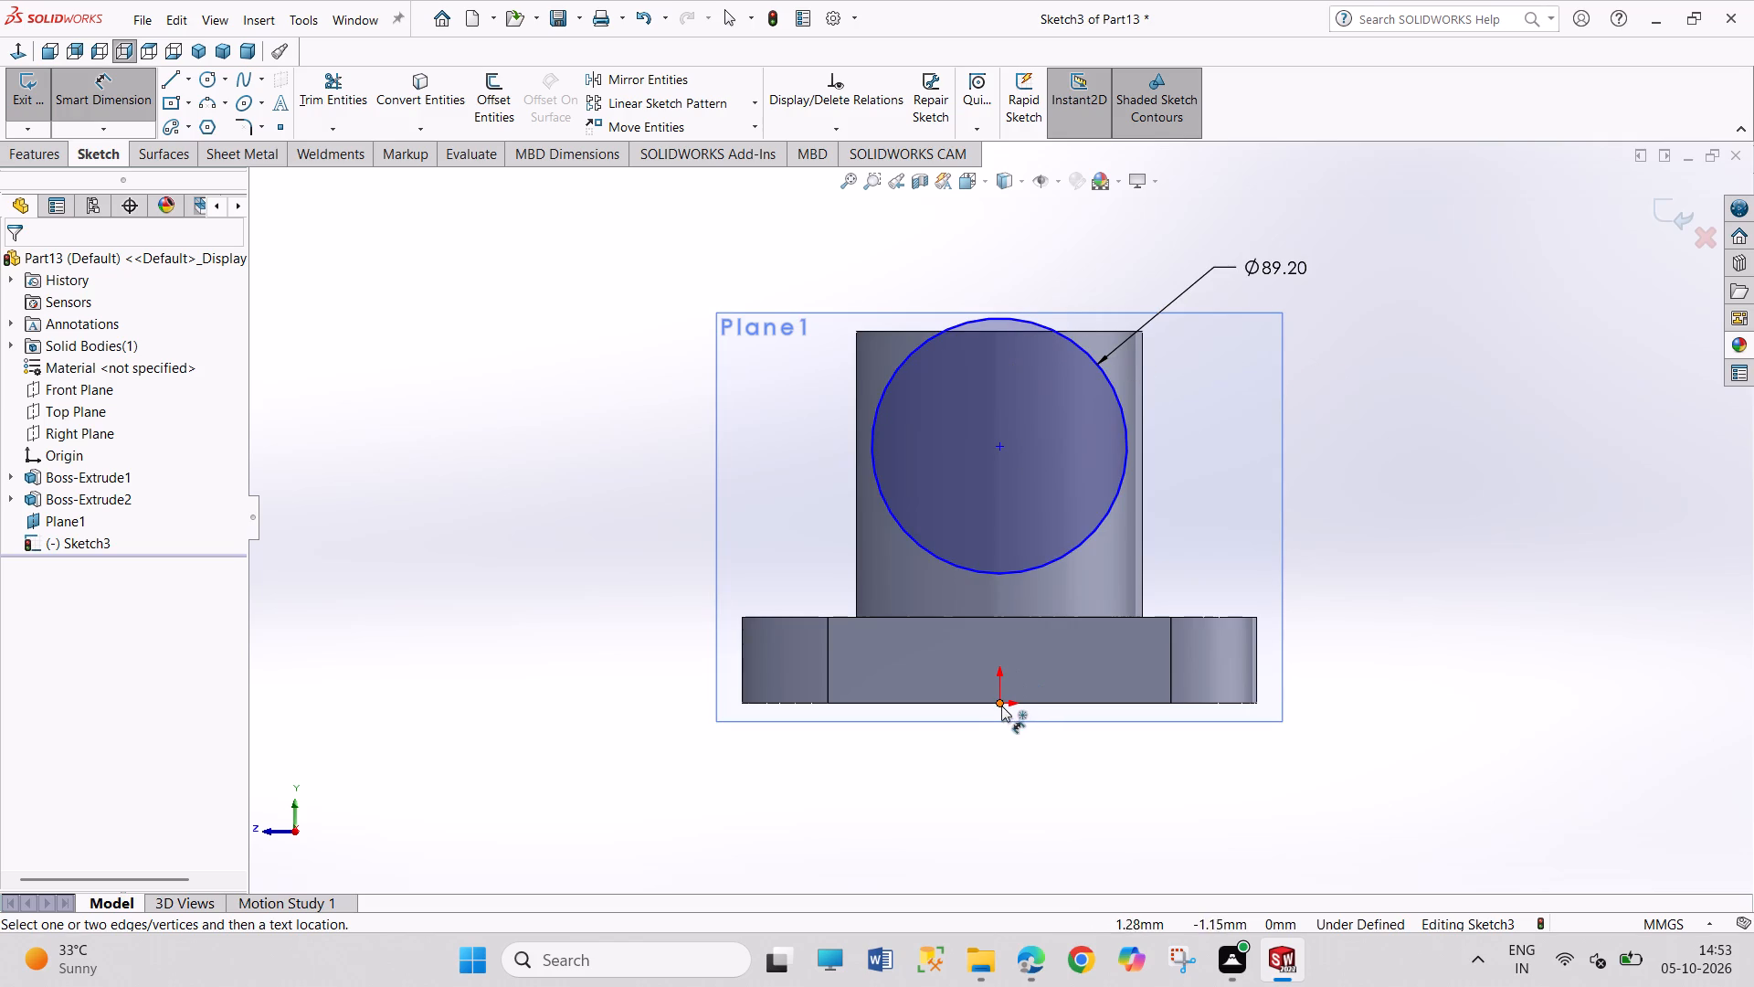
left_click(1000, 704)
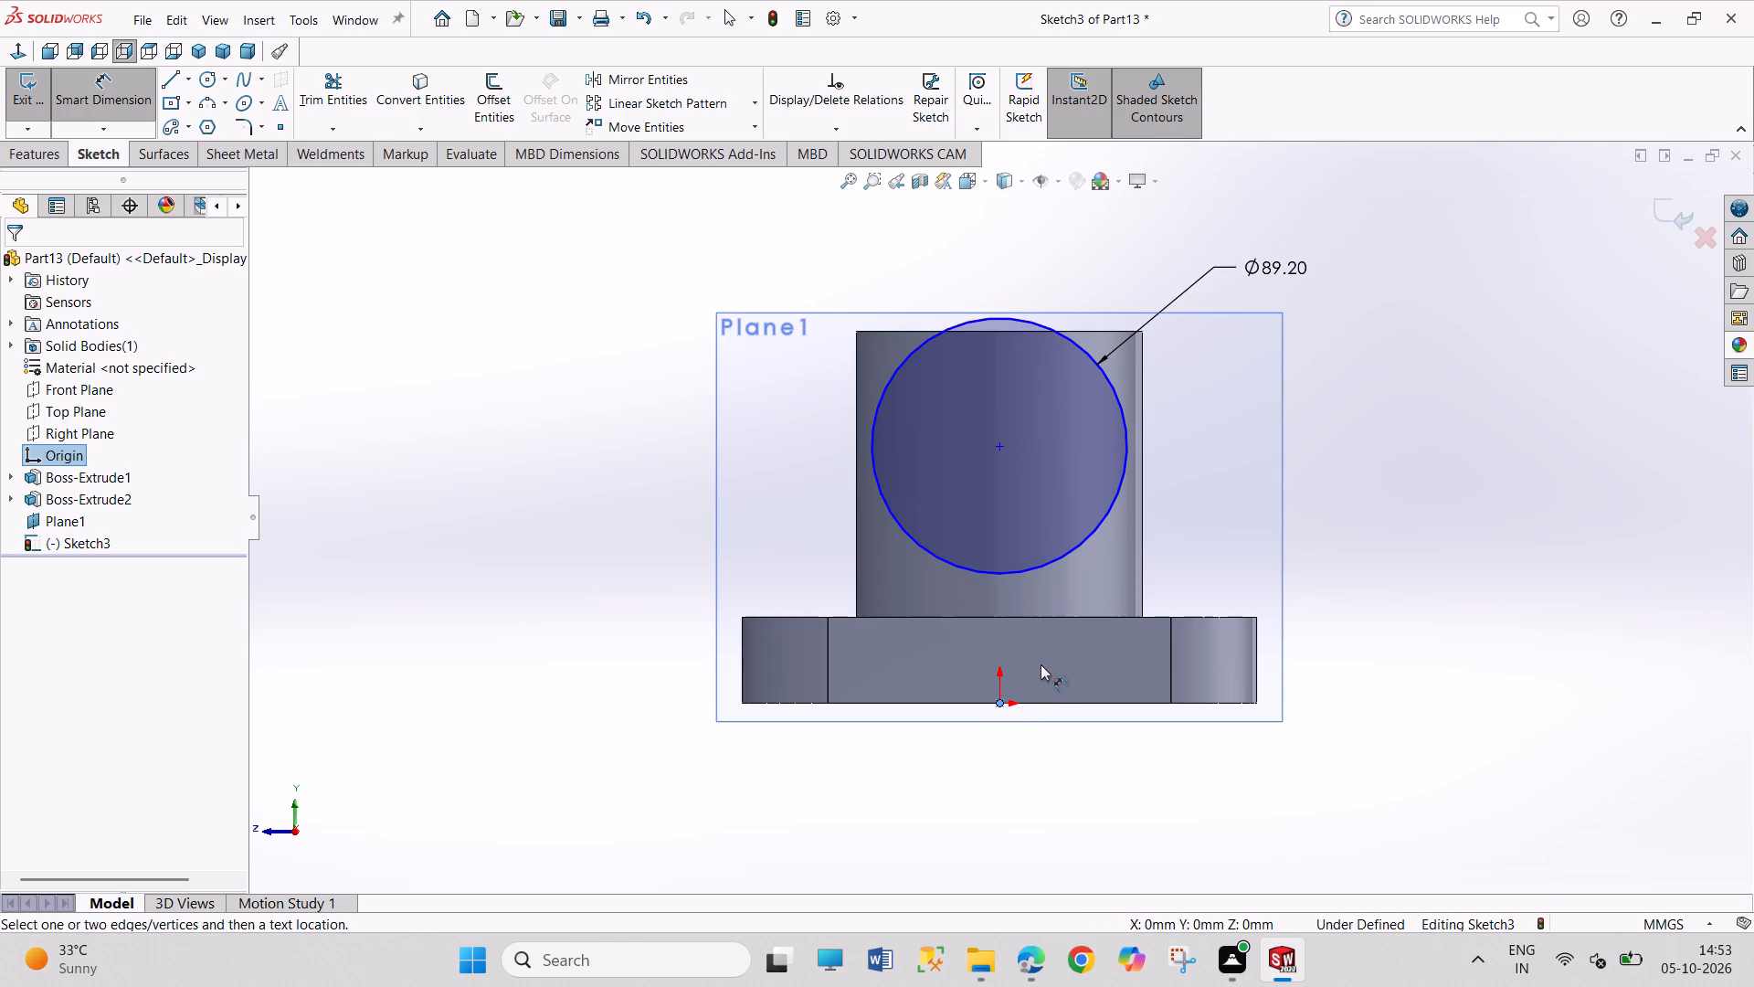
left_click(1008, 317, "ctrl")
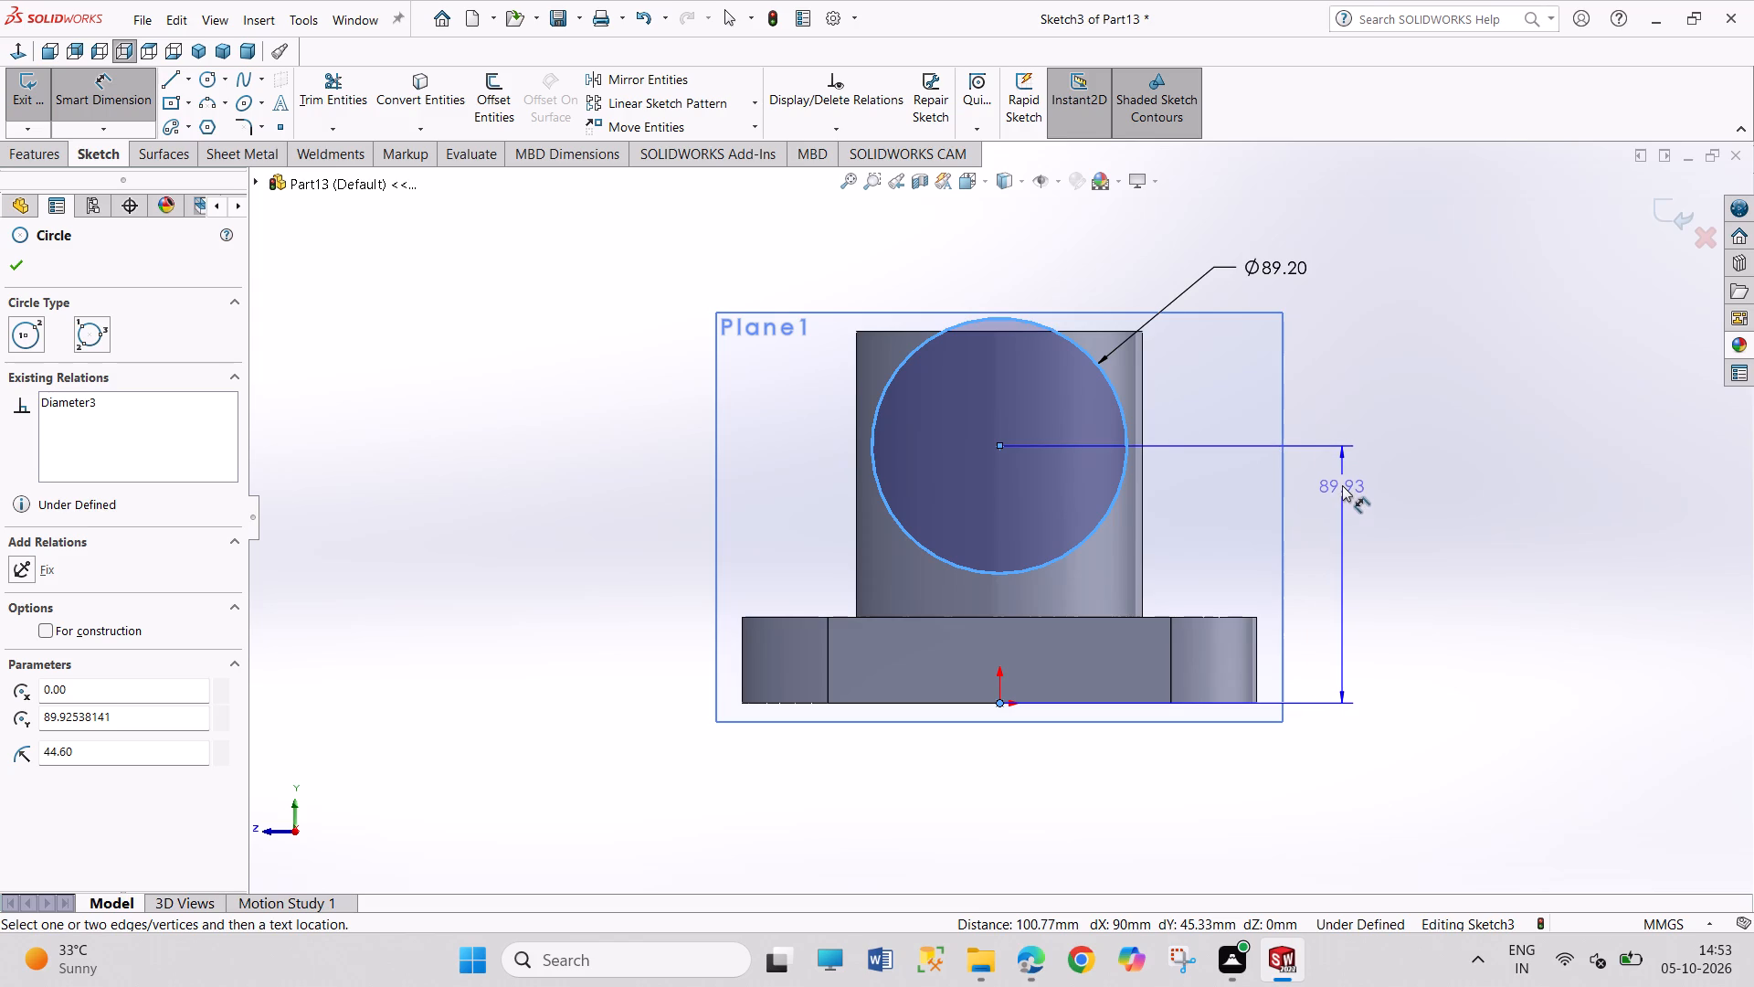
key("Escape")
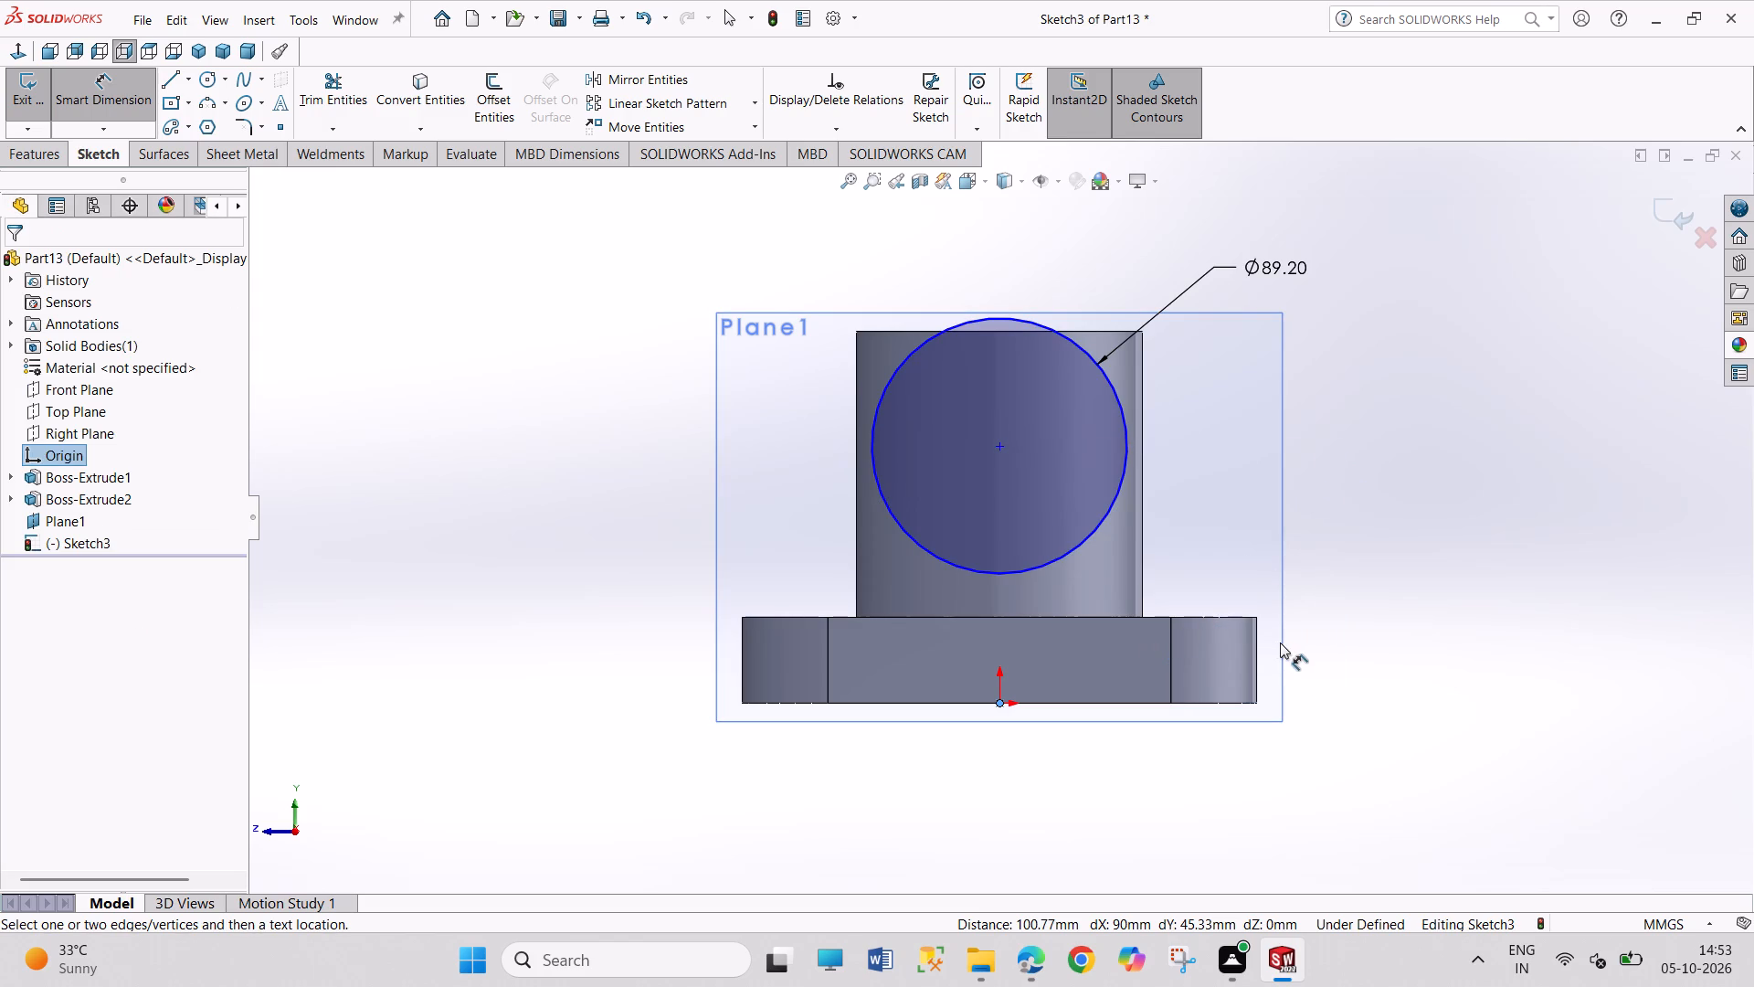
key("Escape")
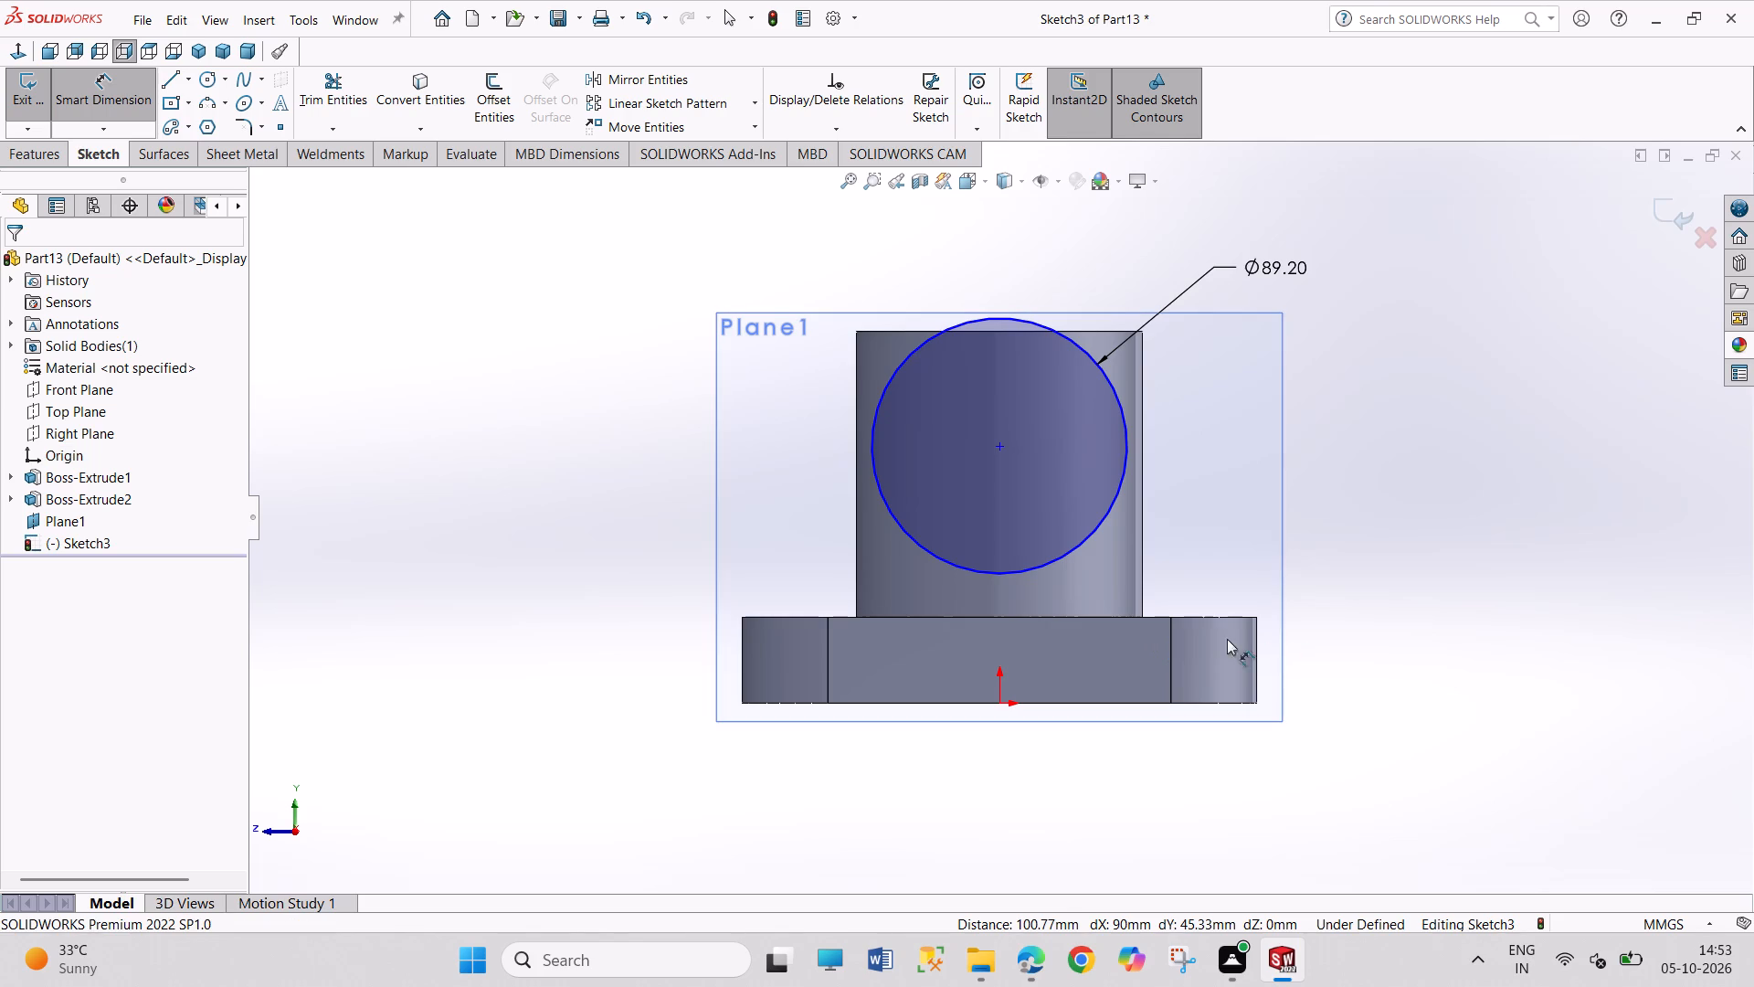
Dimension the height from the base plate's top edge to the top of the large circle as 100 mm.
left_click(1006, 620)
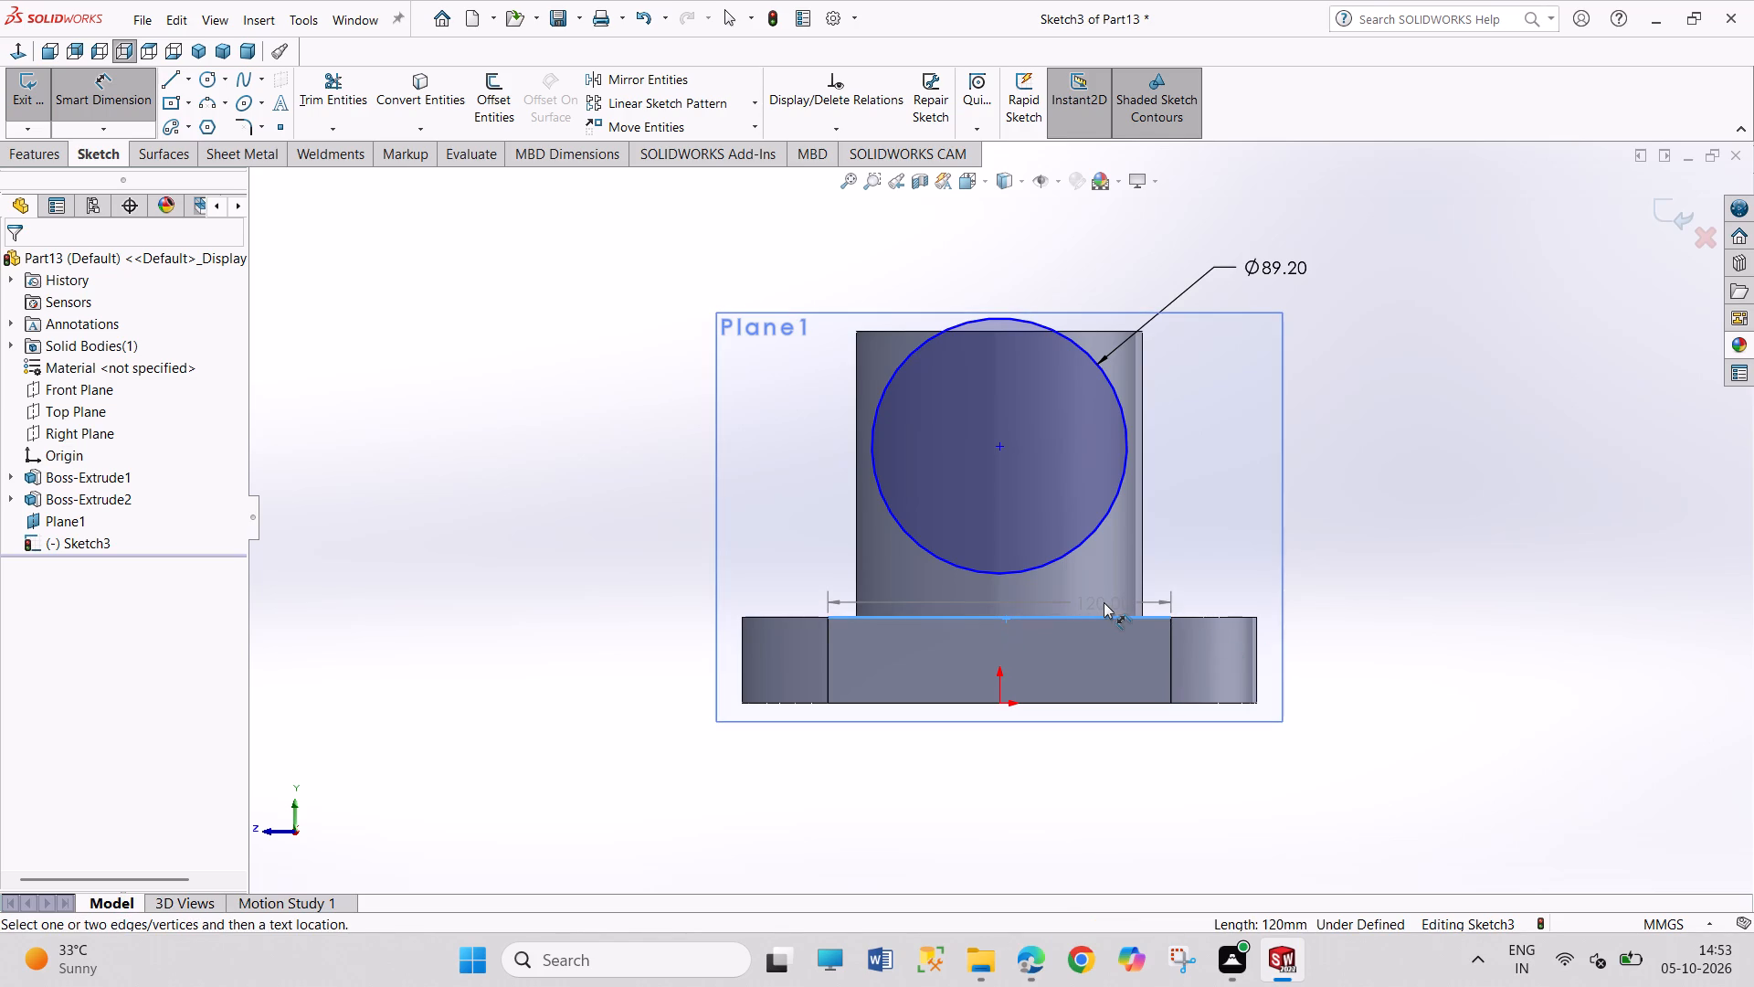
left_click(1007, 323, "shift")
left_click(1348, 447)
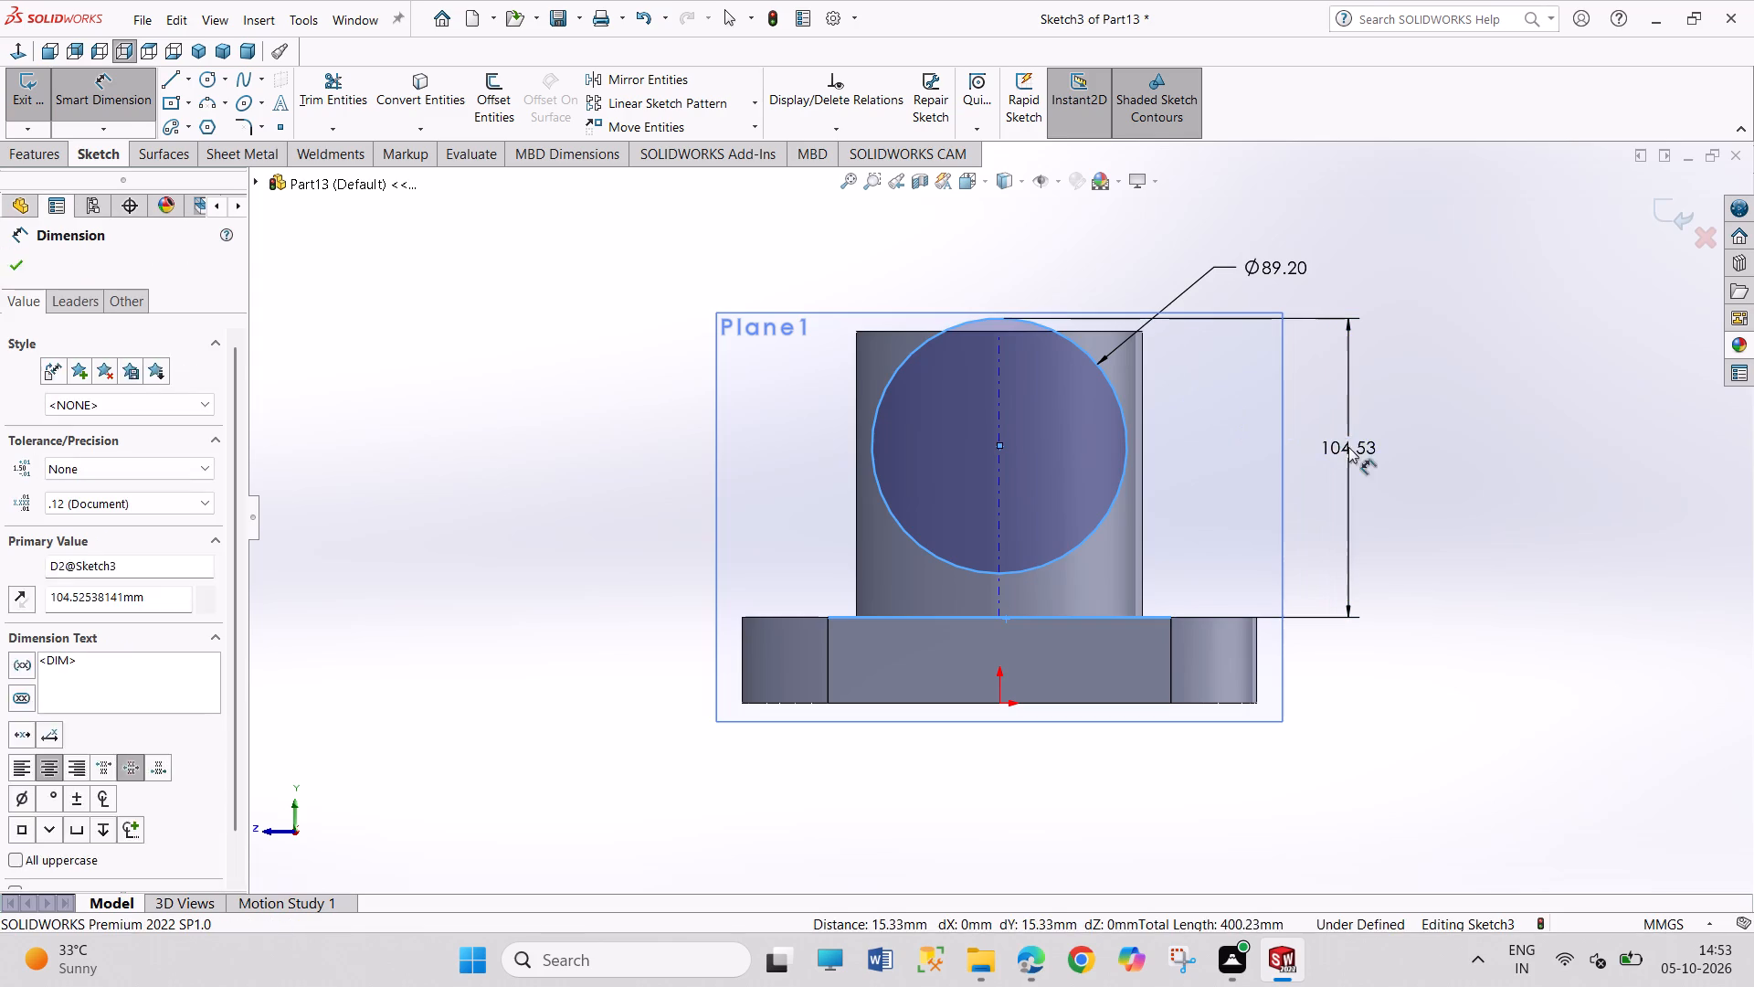
type("100")
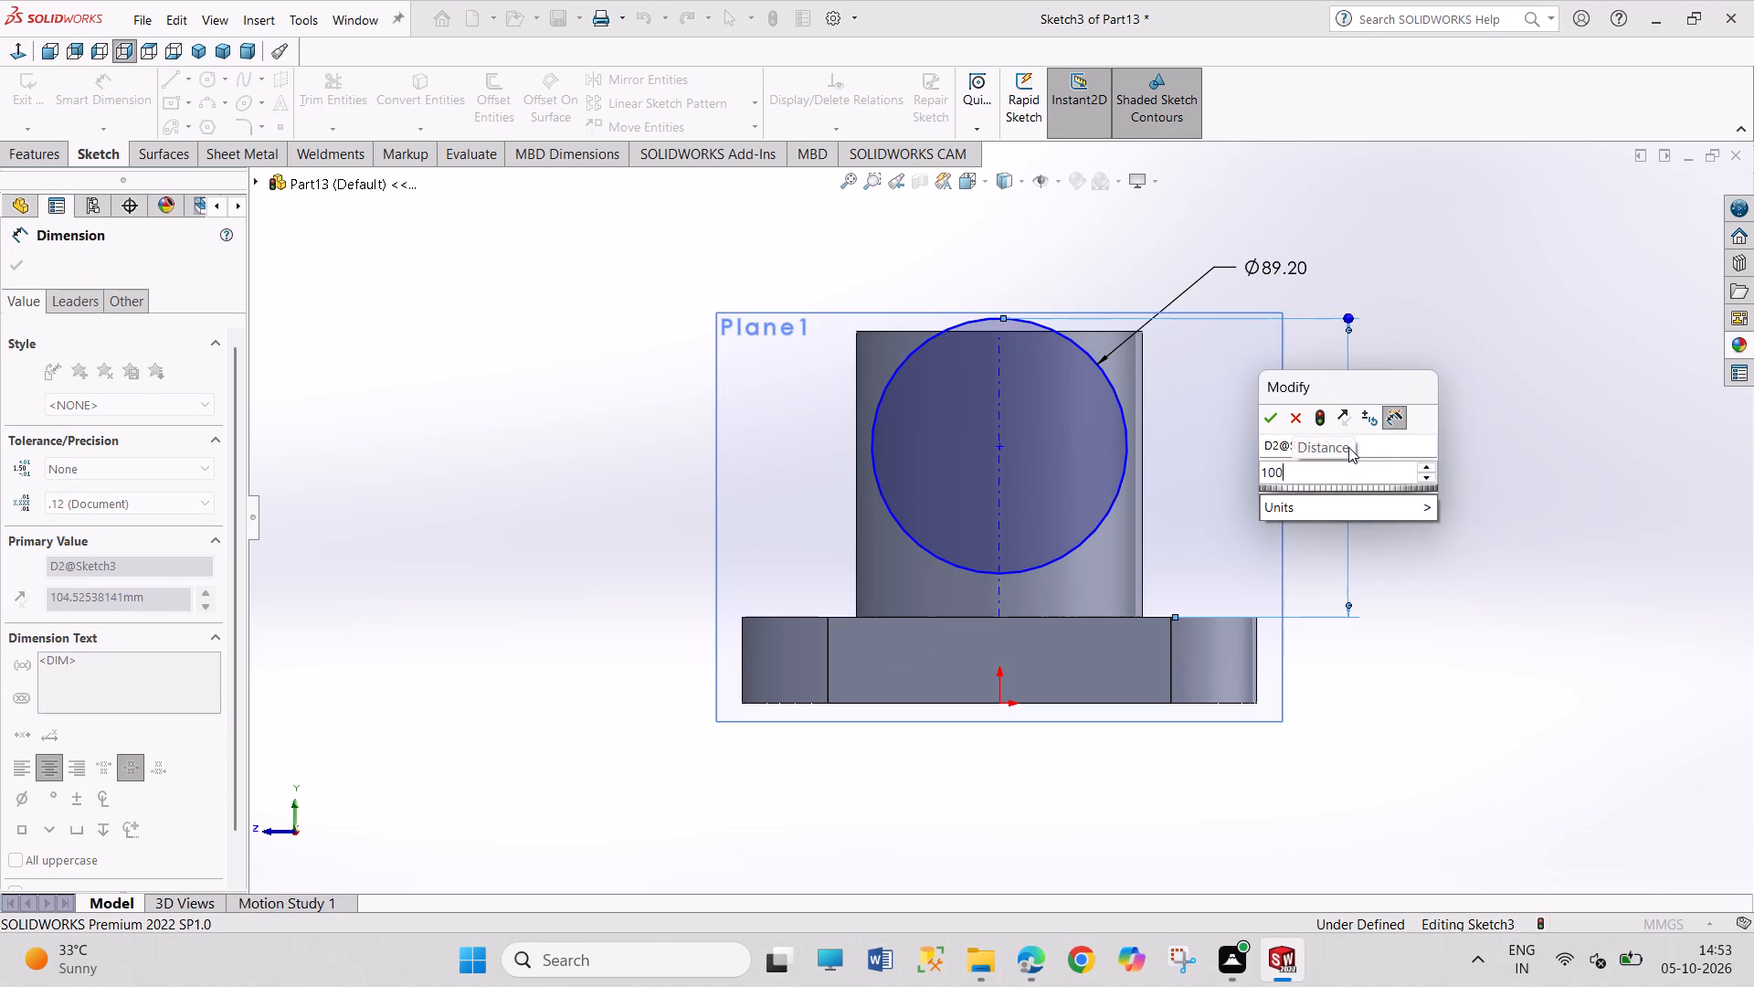
key("Return")
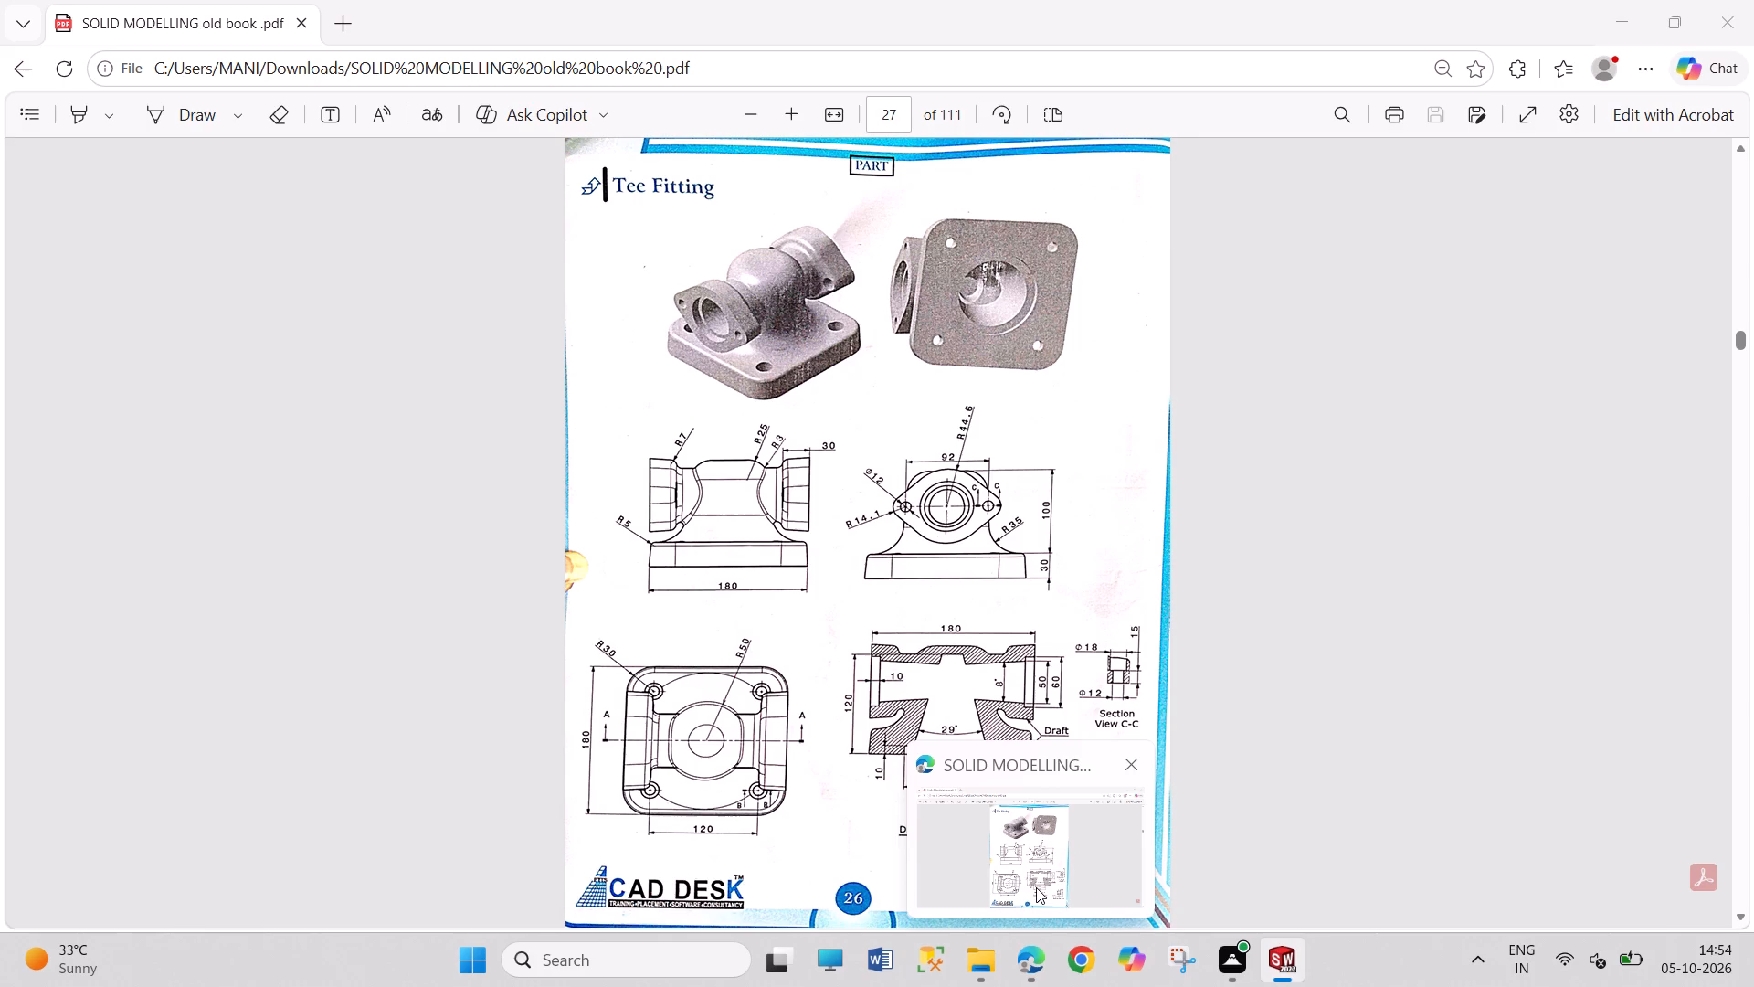
Sketch two concentric circles, about 23 mm and 12 mm in diameter, beside the large circle, about 68 mm from its centre.
left_click(202, 86)
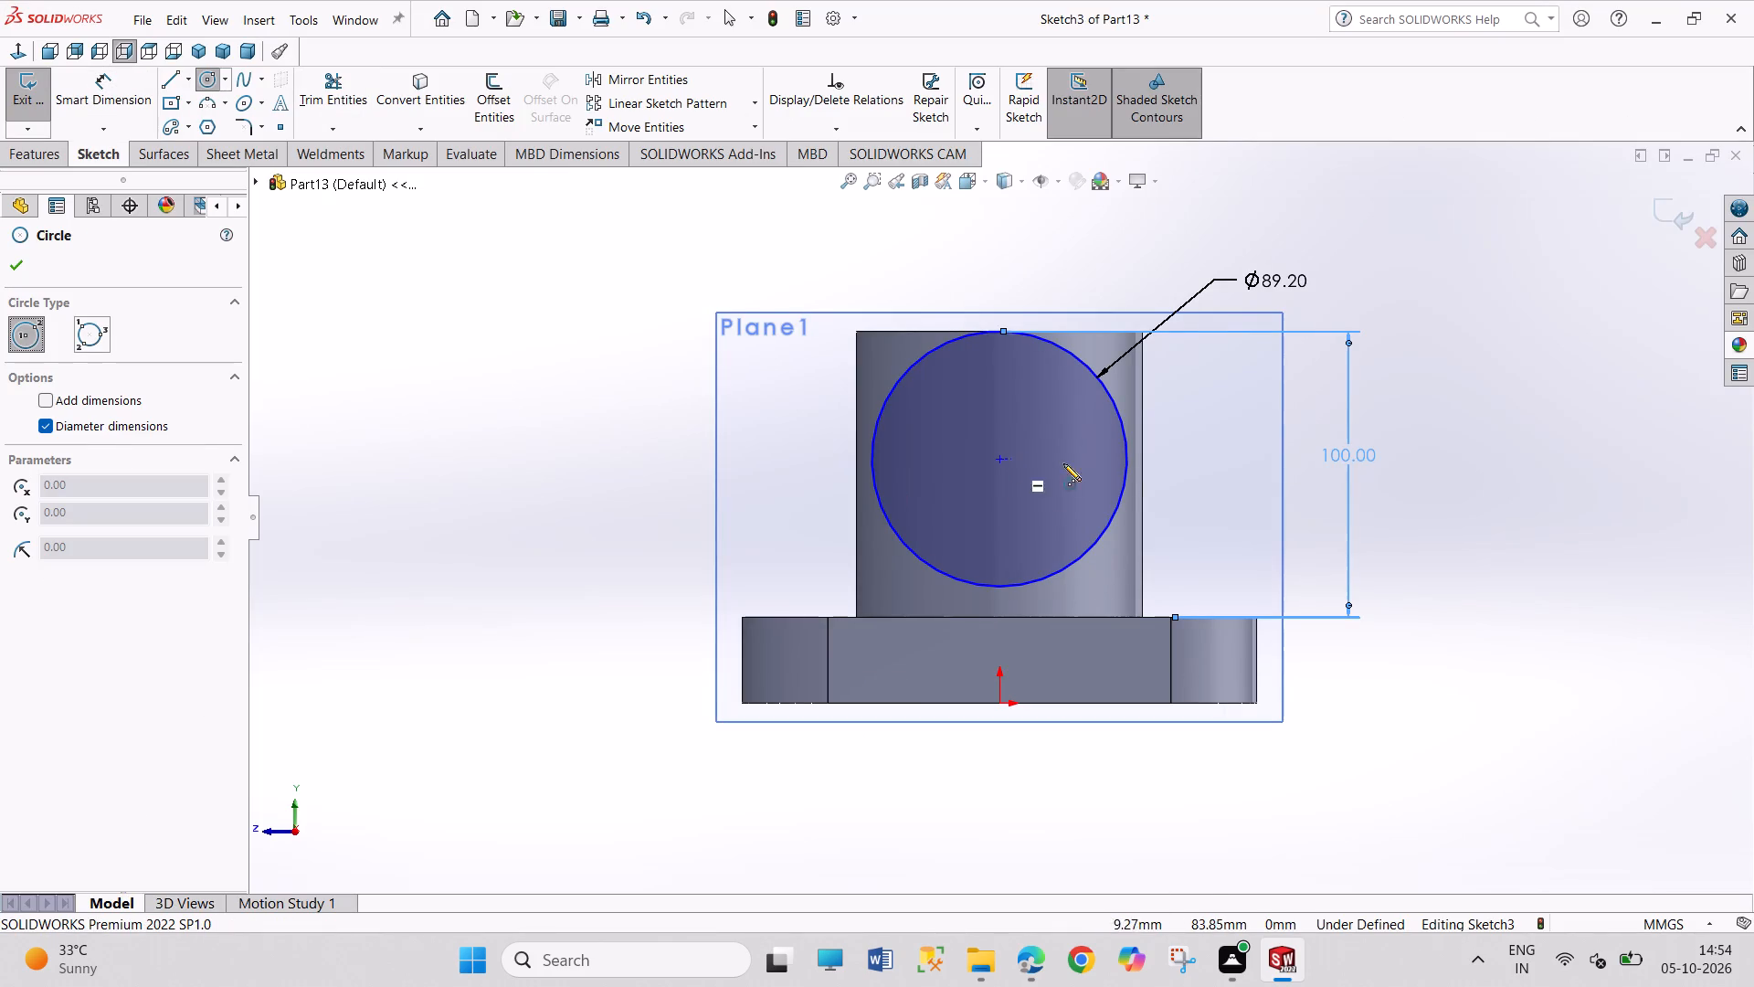
left_click(1193, 461)
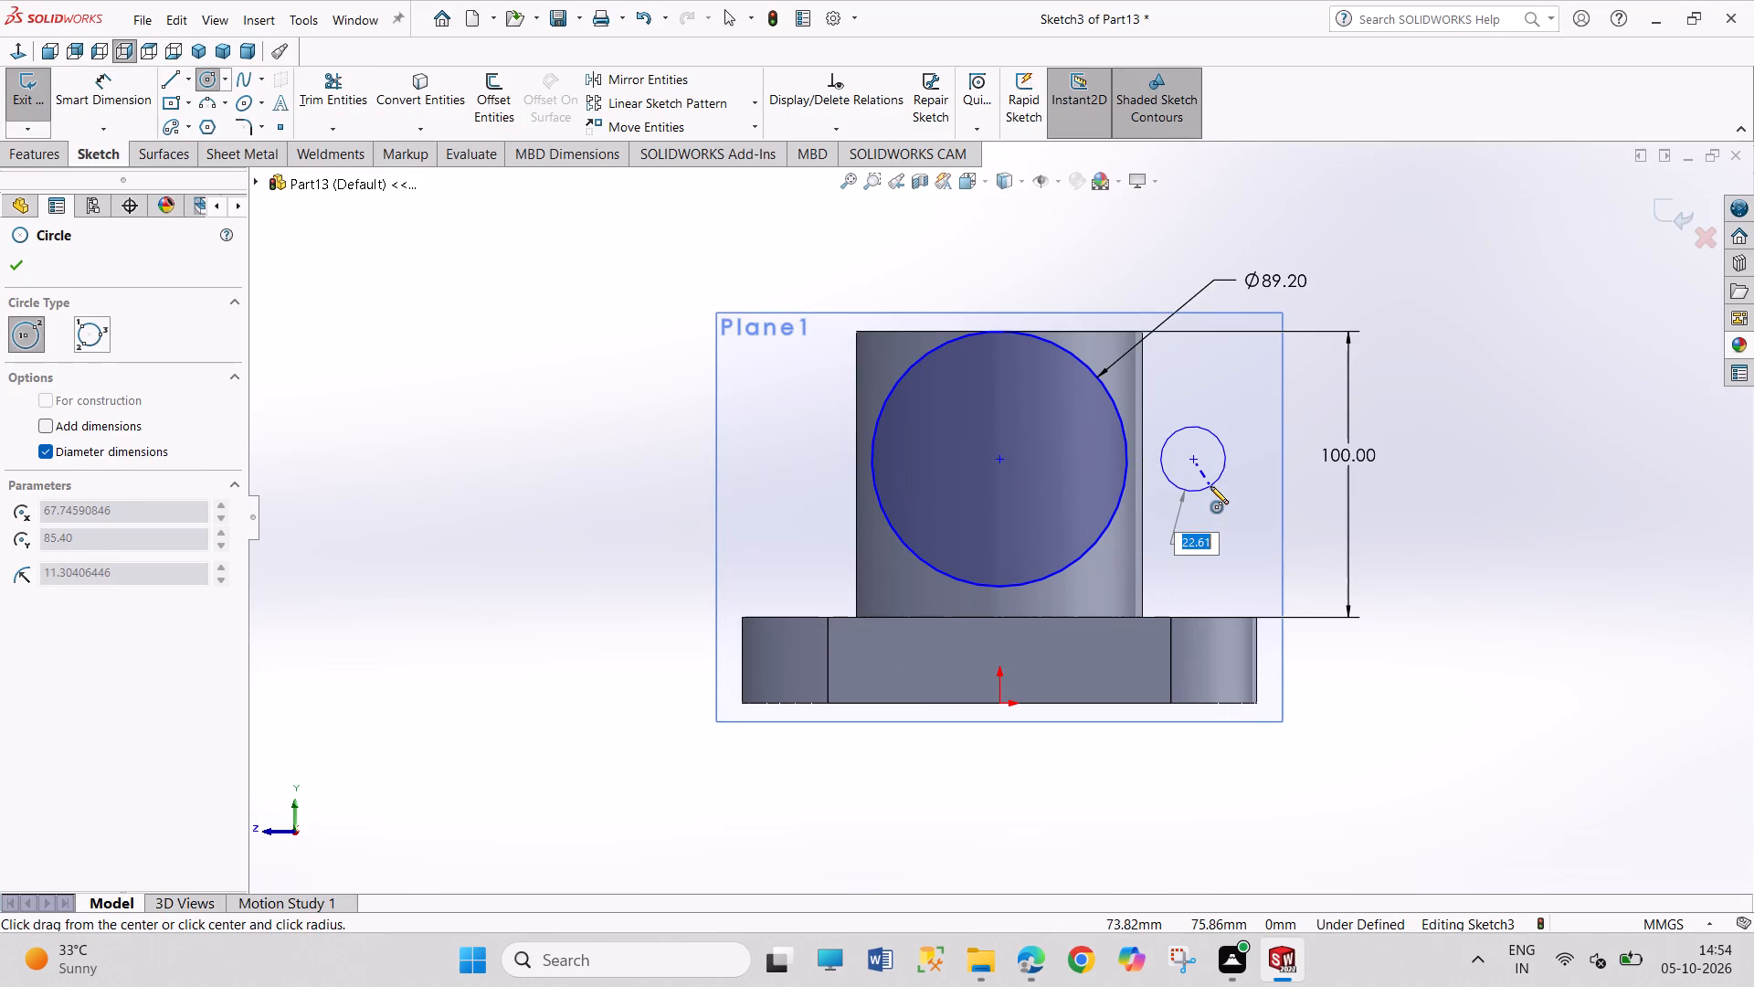
left_click(1210, 486)
left_click(1194, 456)
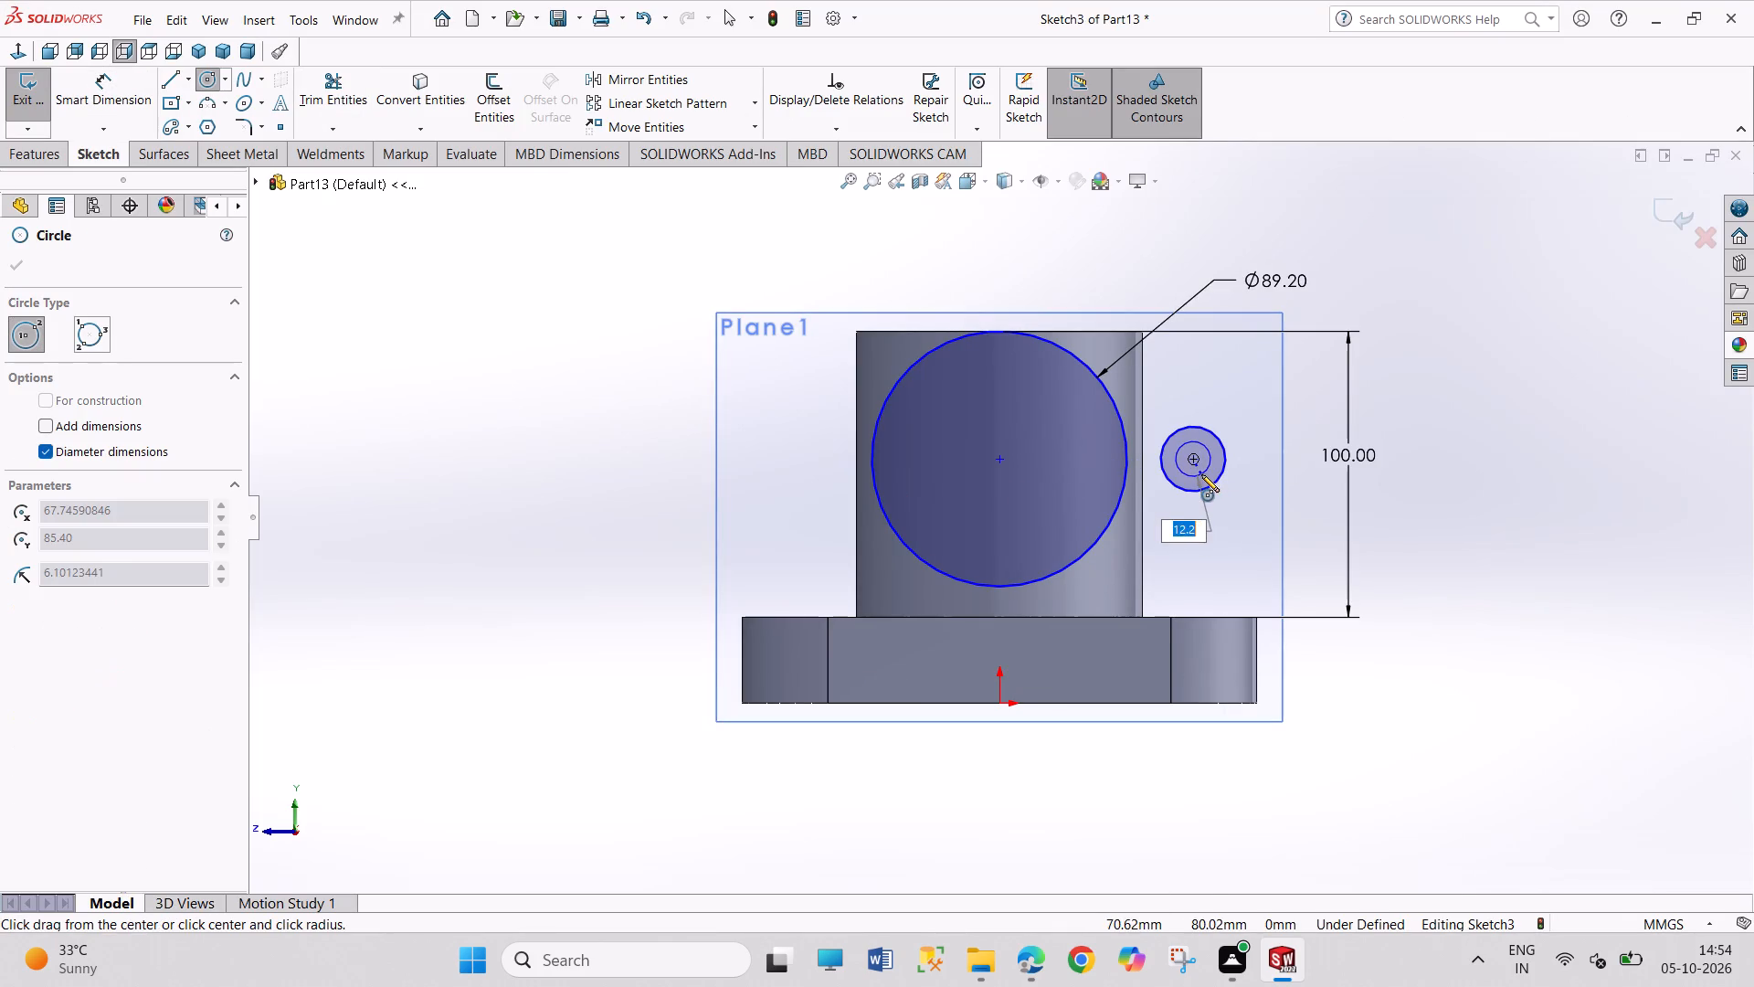
left_click(1201, 474)
Dimension the outer small circle's diameter to 28.2 mm, twice the drawing's 14.1 mm radius.
right_click_drag(1323, 572, 1321, 448)
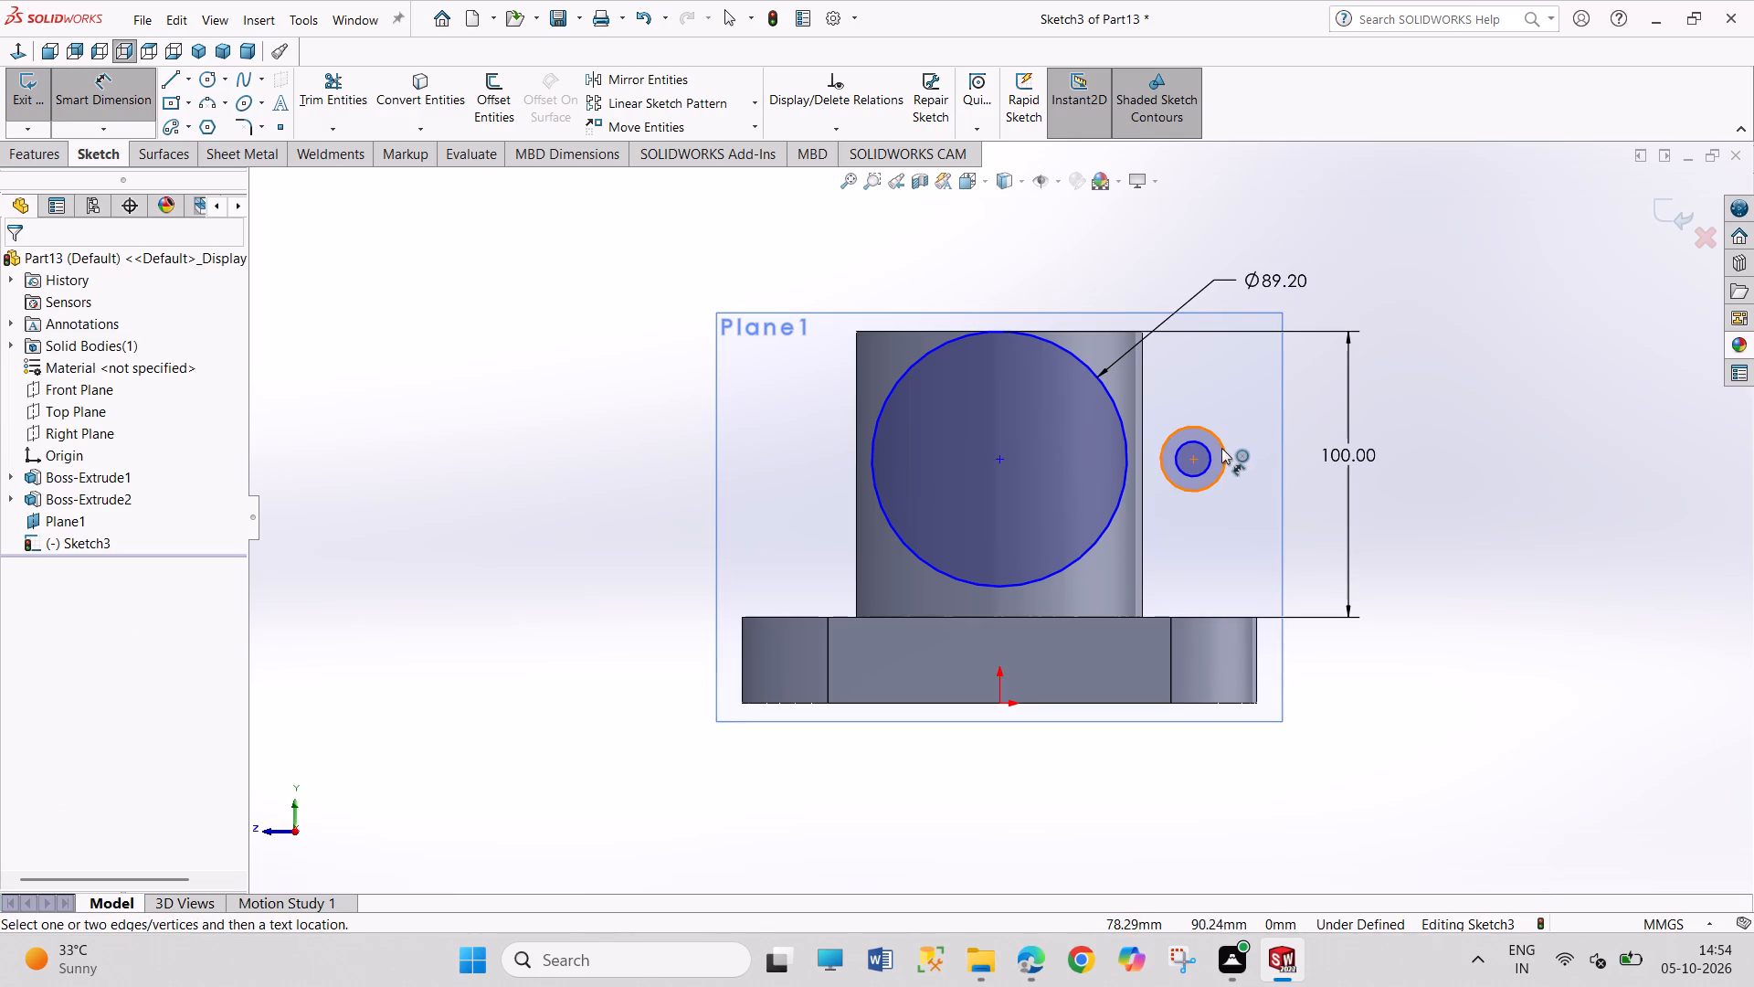
left_click(1221, 448)
left_click(1299, 417)
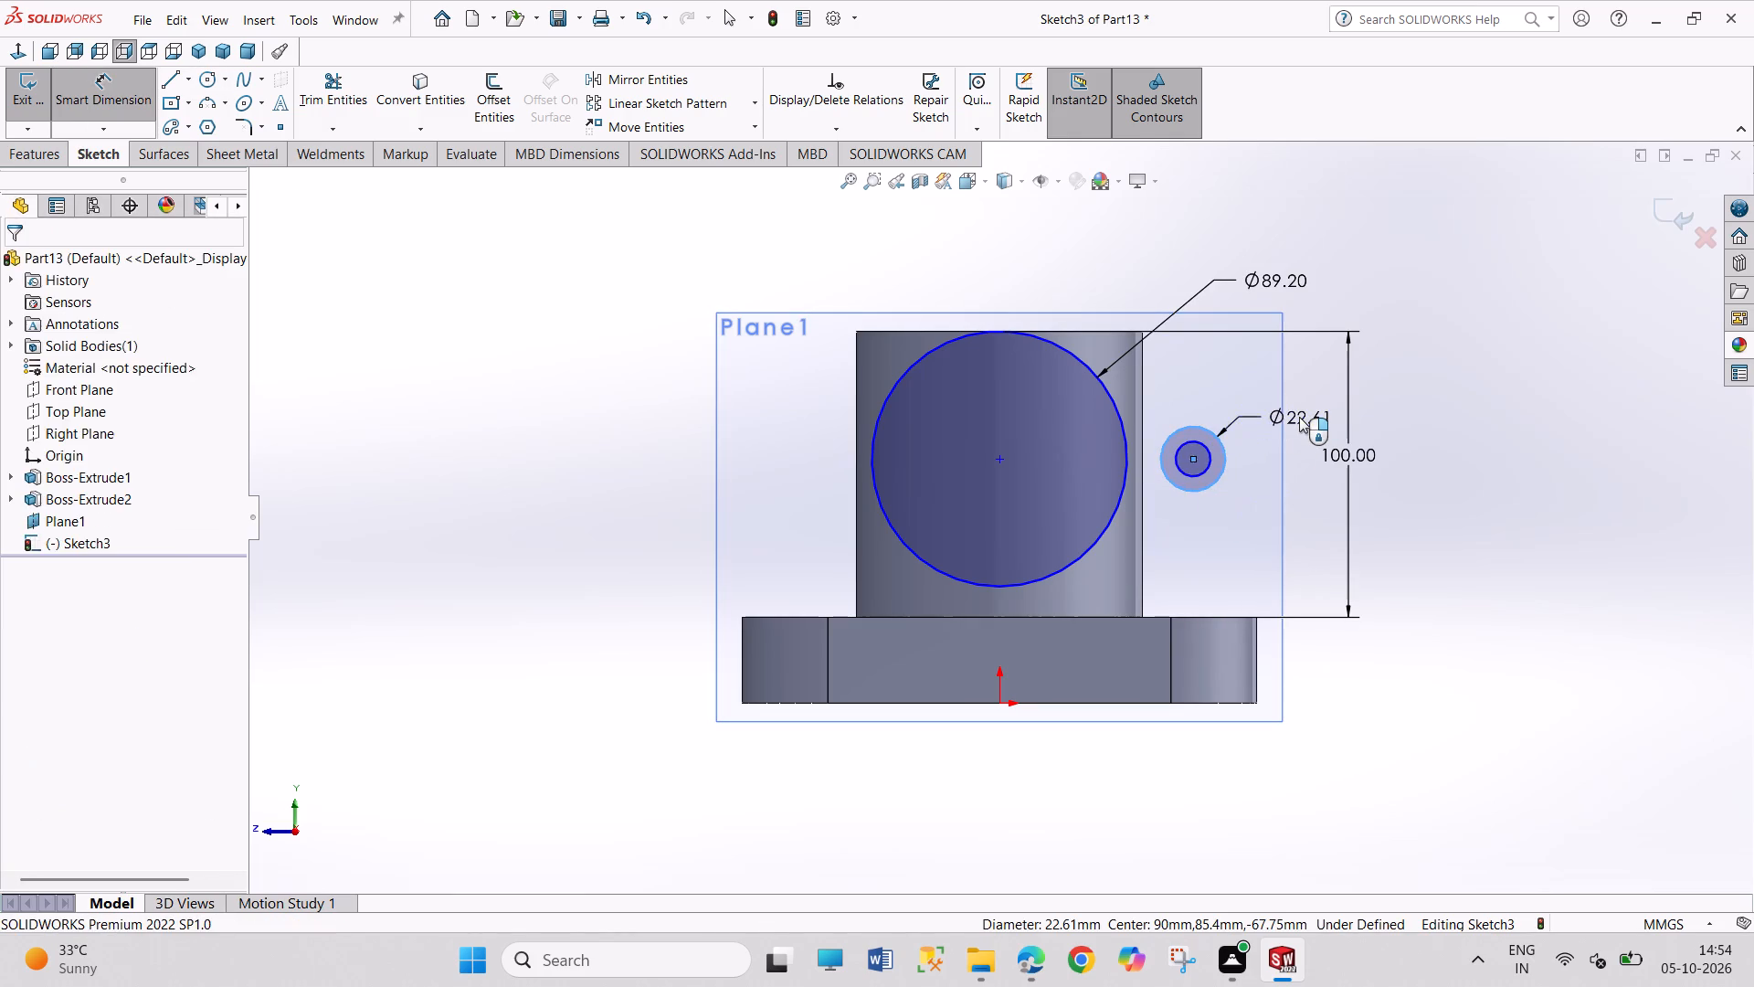
type("14.")
key("1")
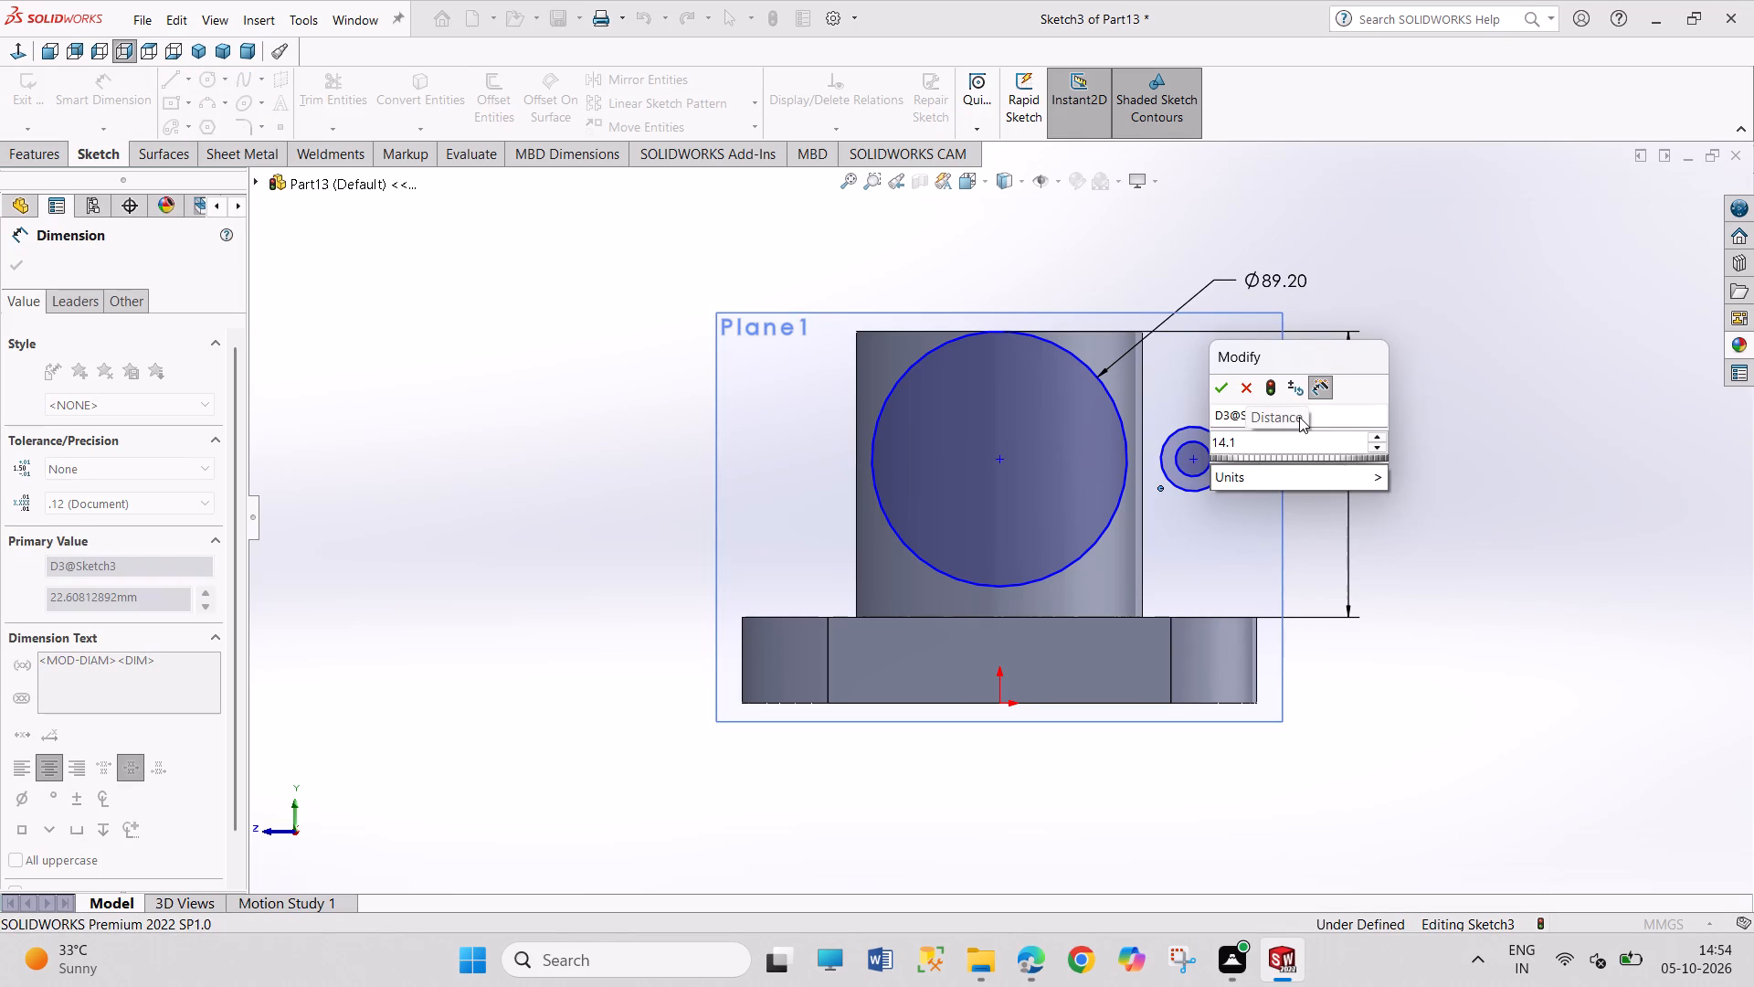
type("*2")
key("Return")
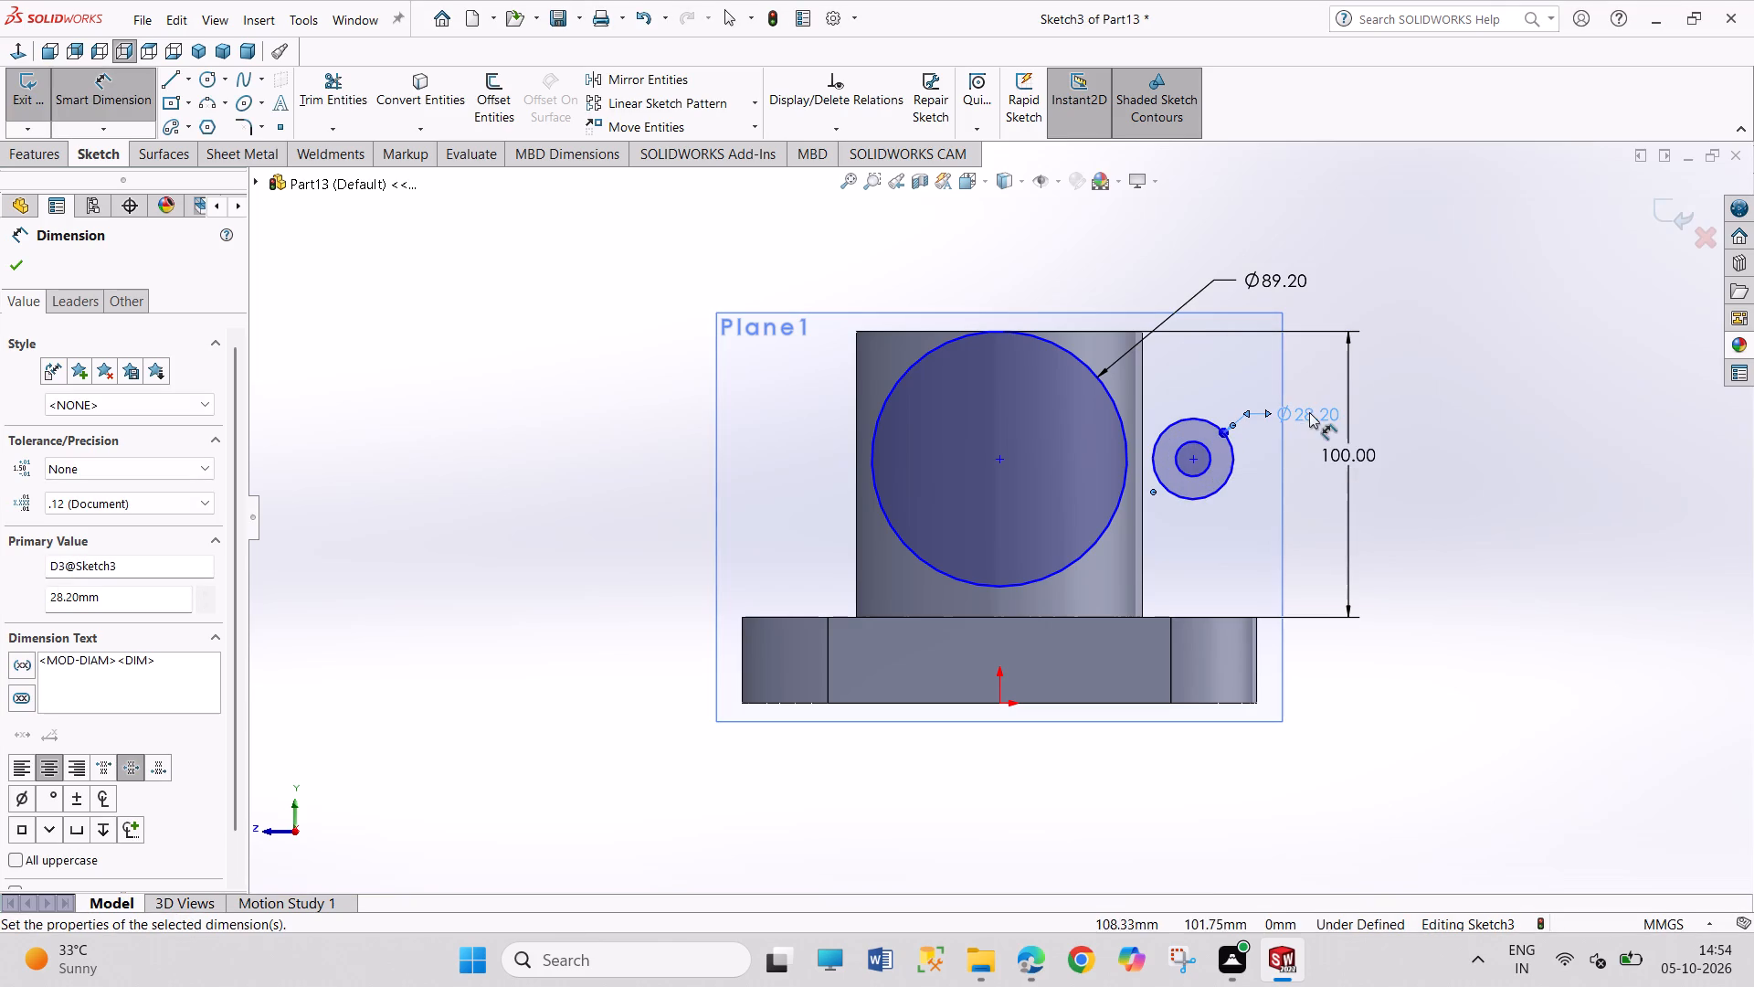
Dimension the inner small circle's diameter to 12 mm.
left_click(1208, 464)
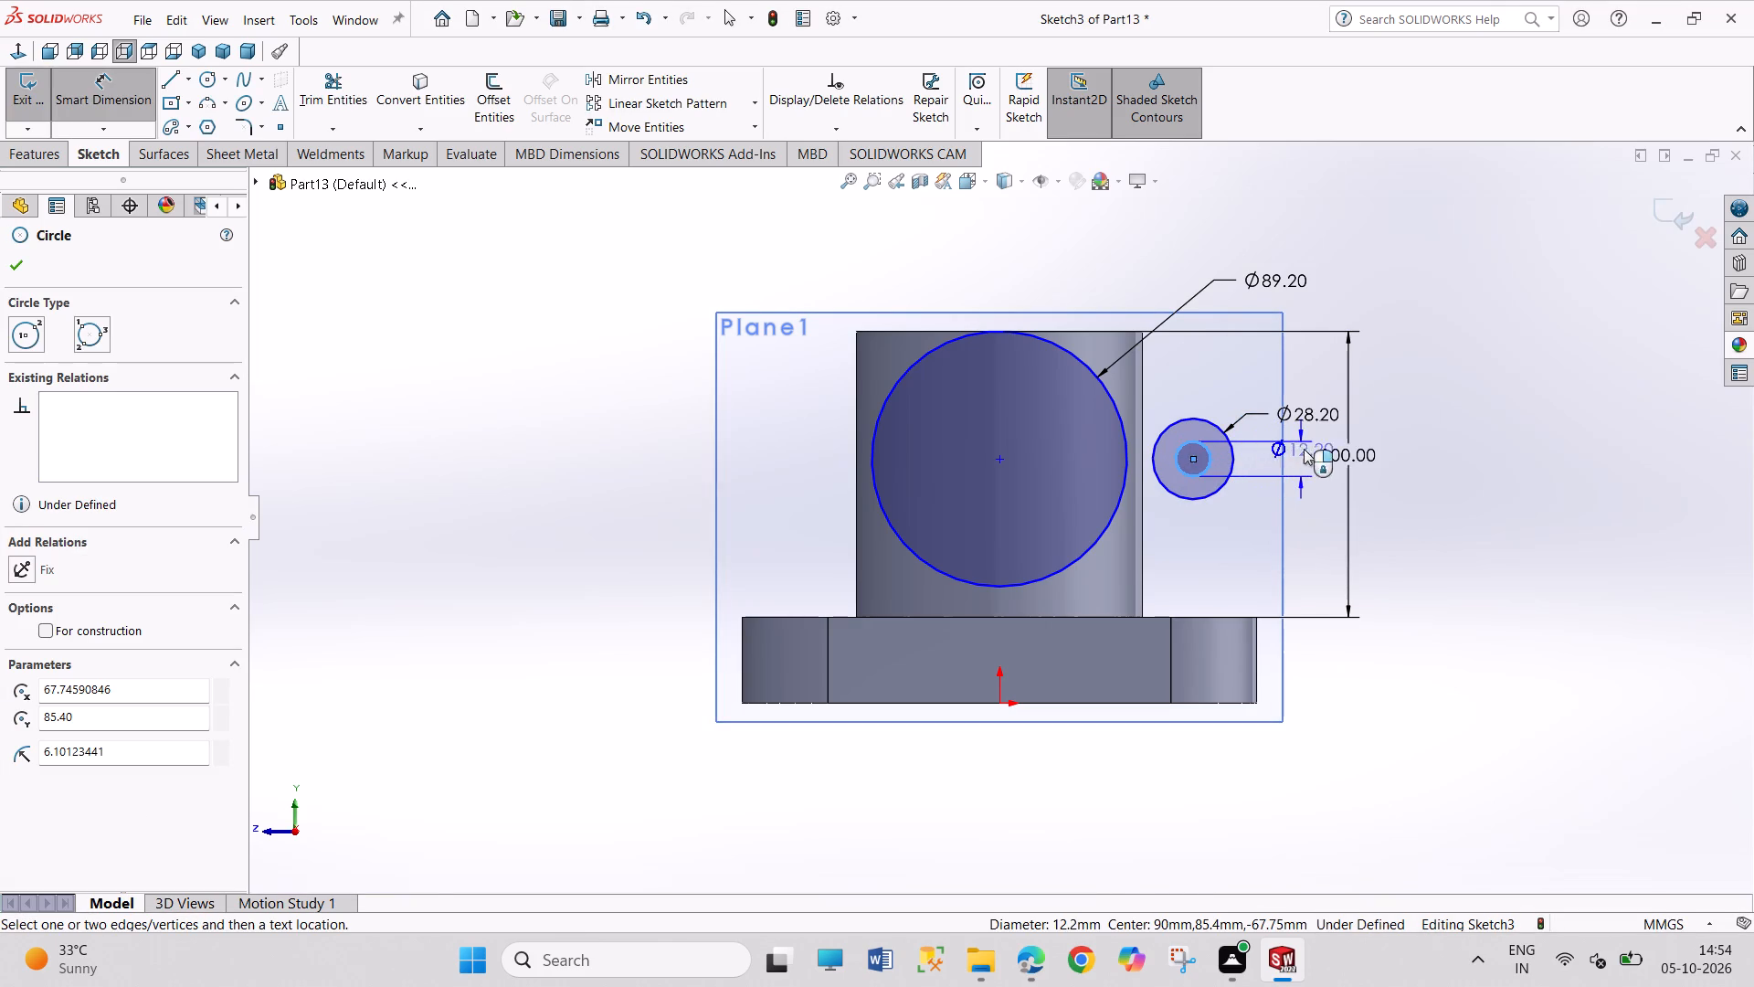
left_click(1331, 436)
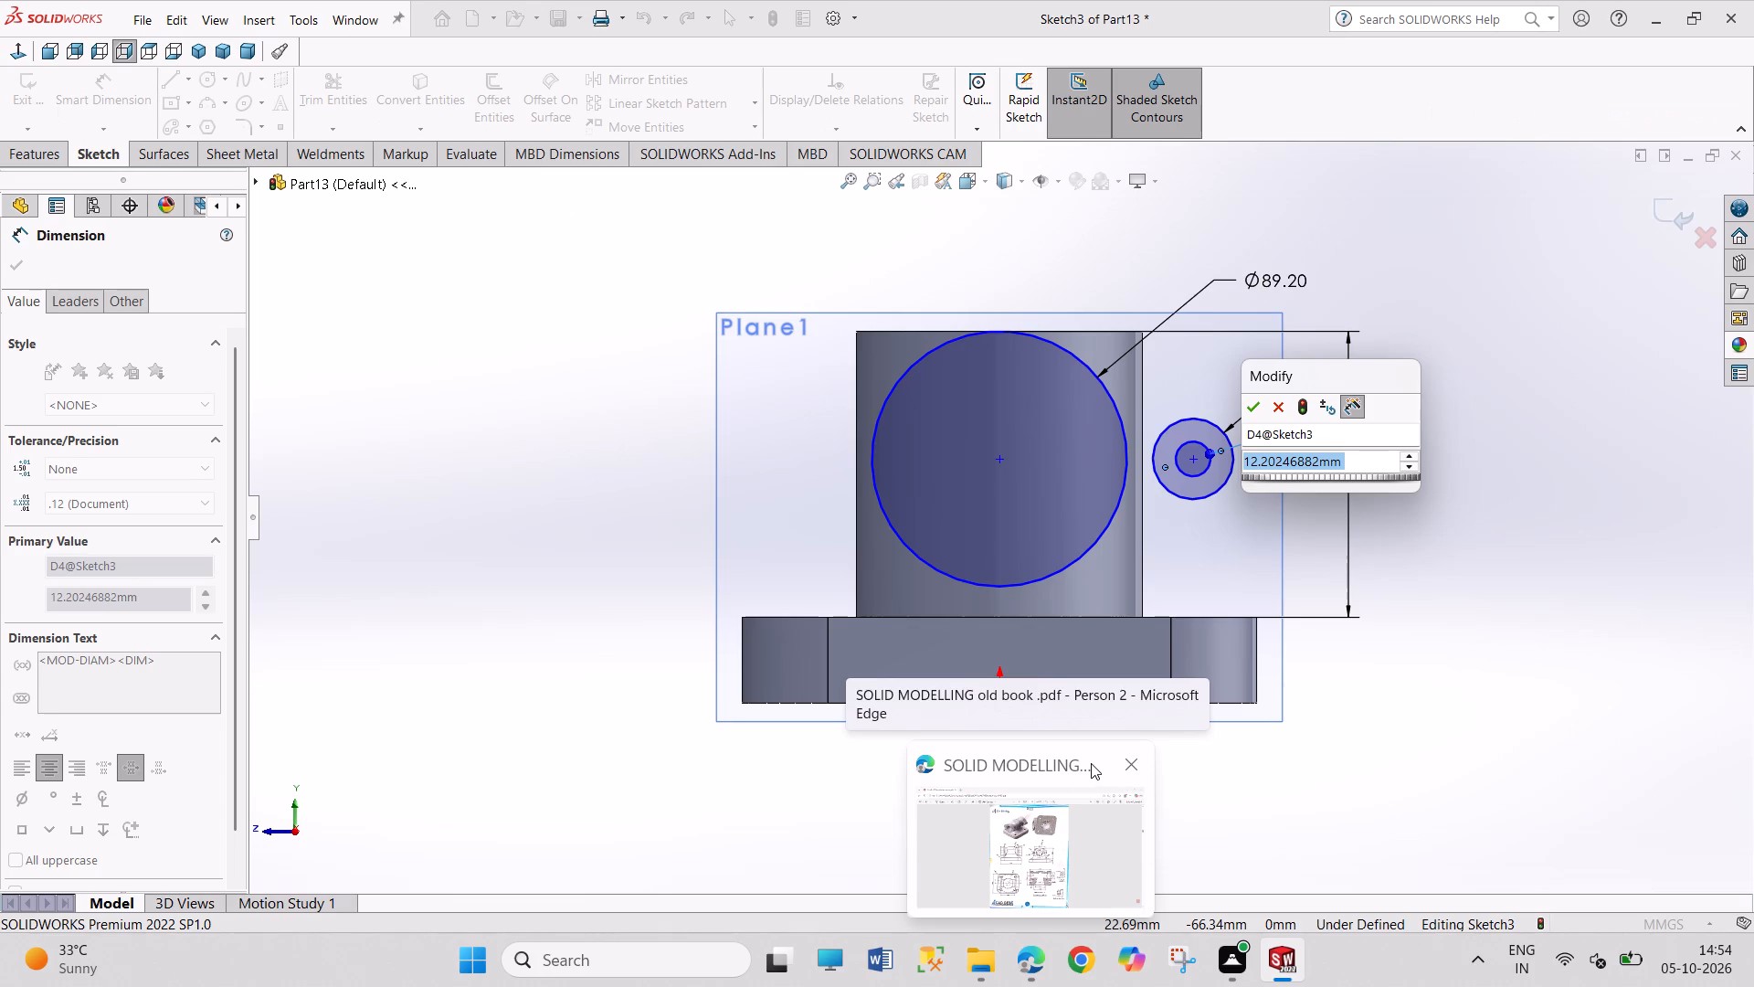
key("2")
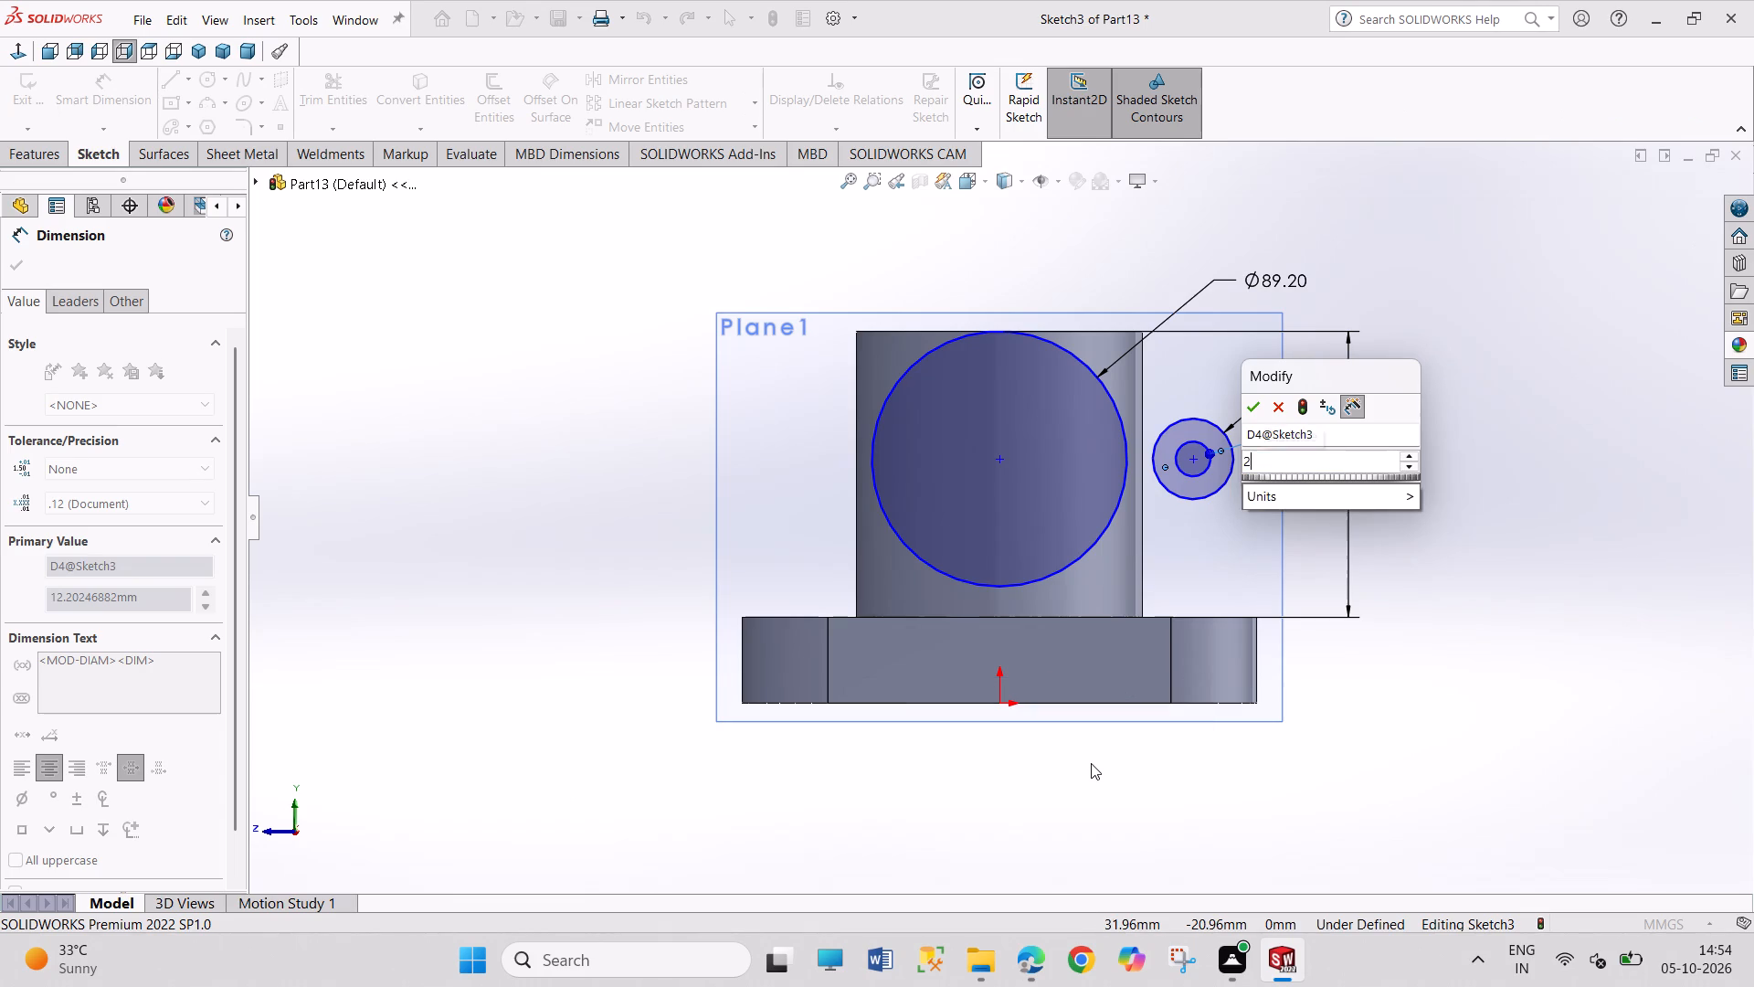
key("Left")
key("1")
key("Return")
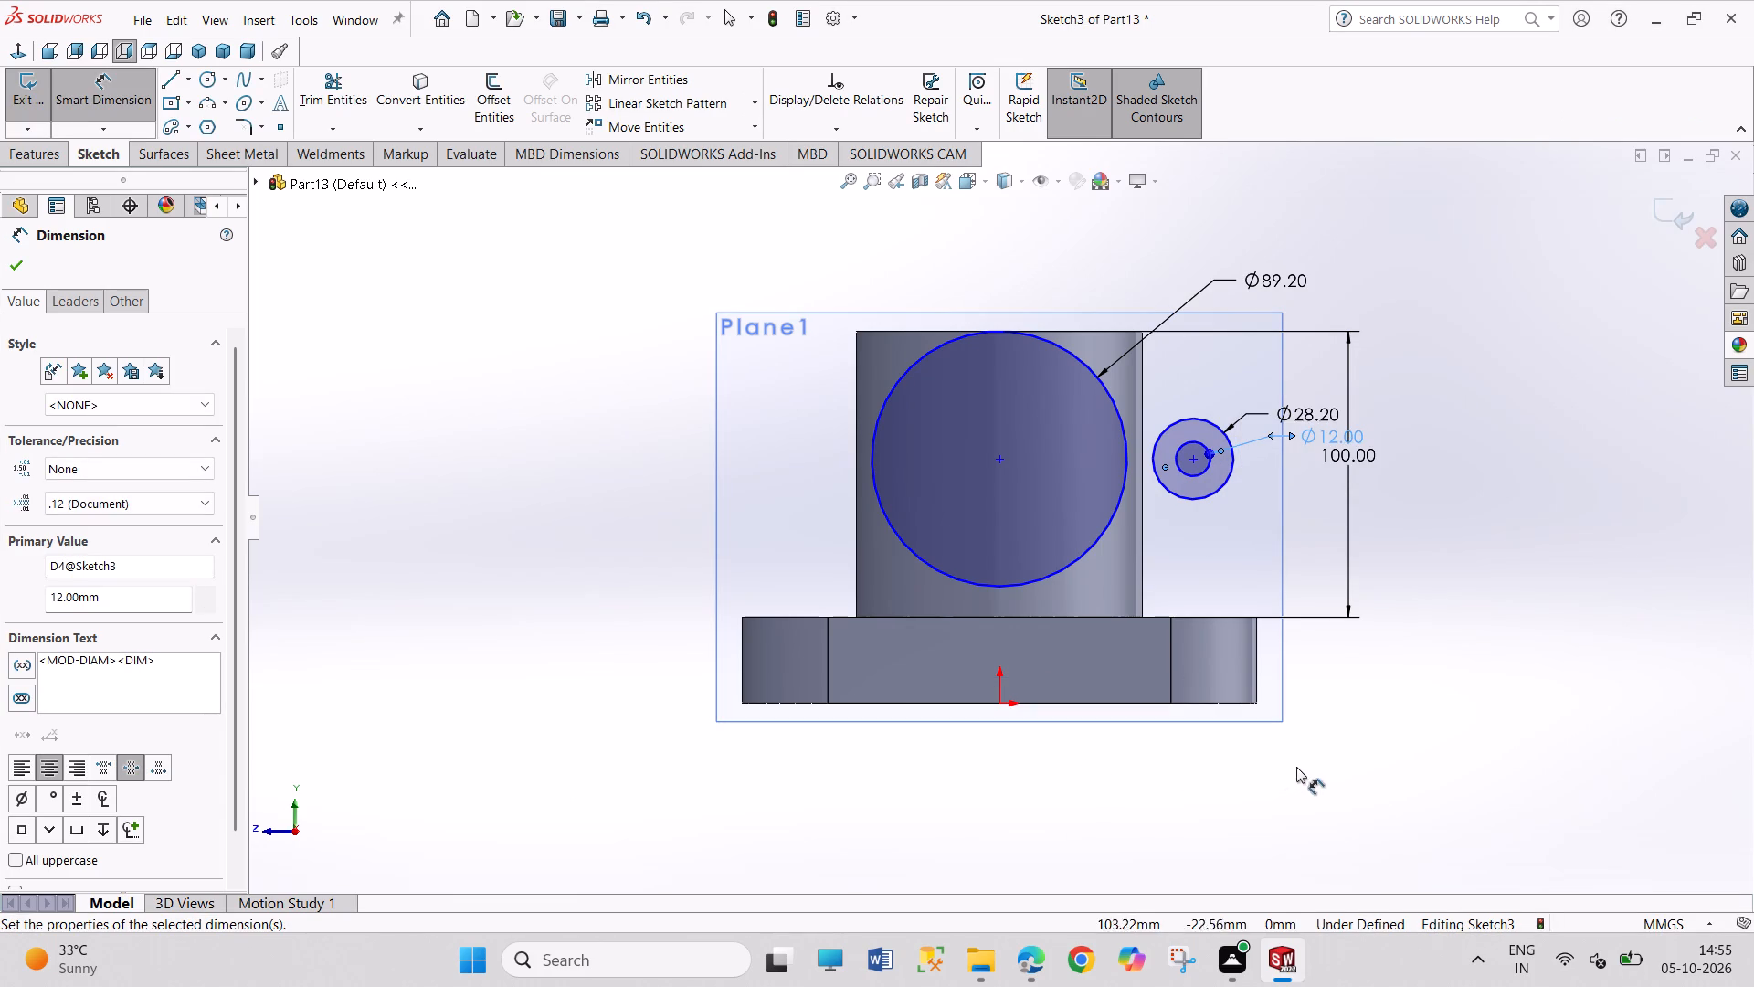
right_click(1320, 727)
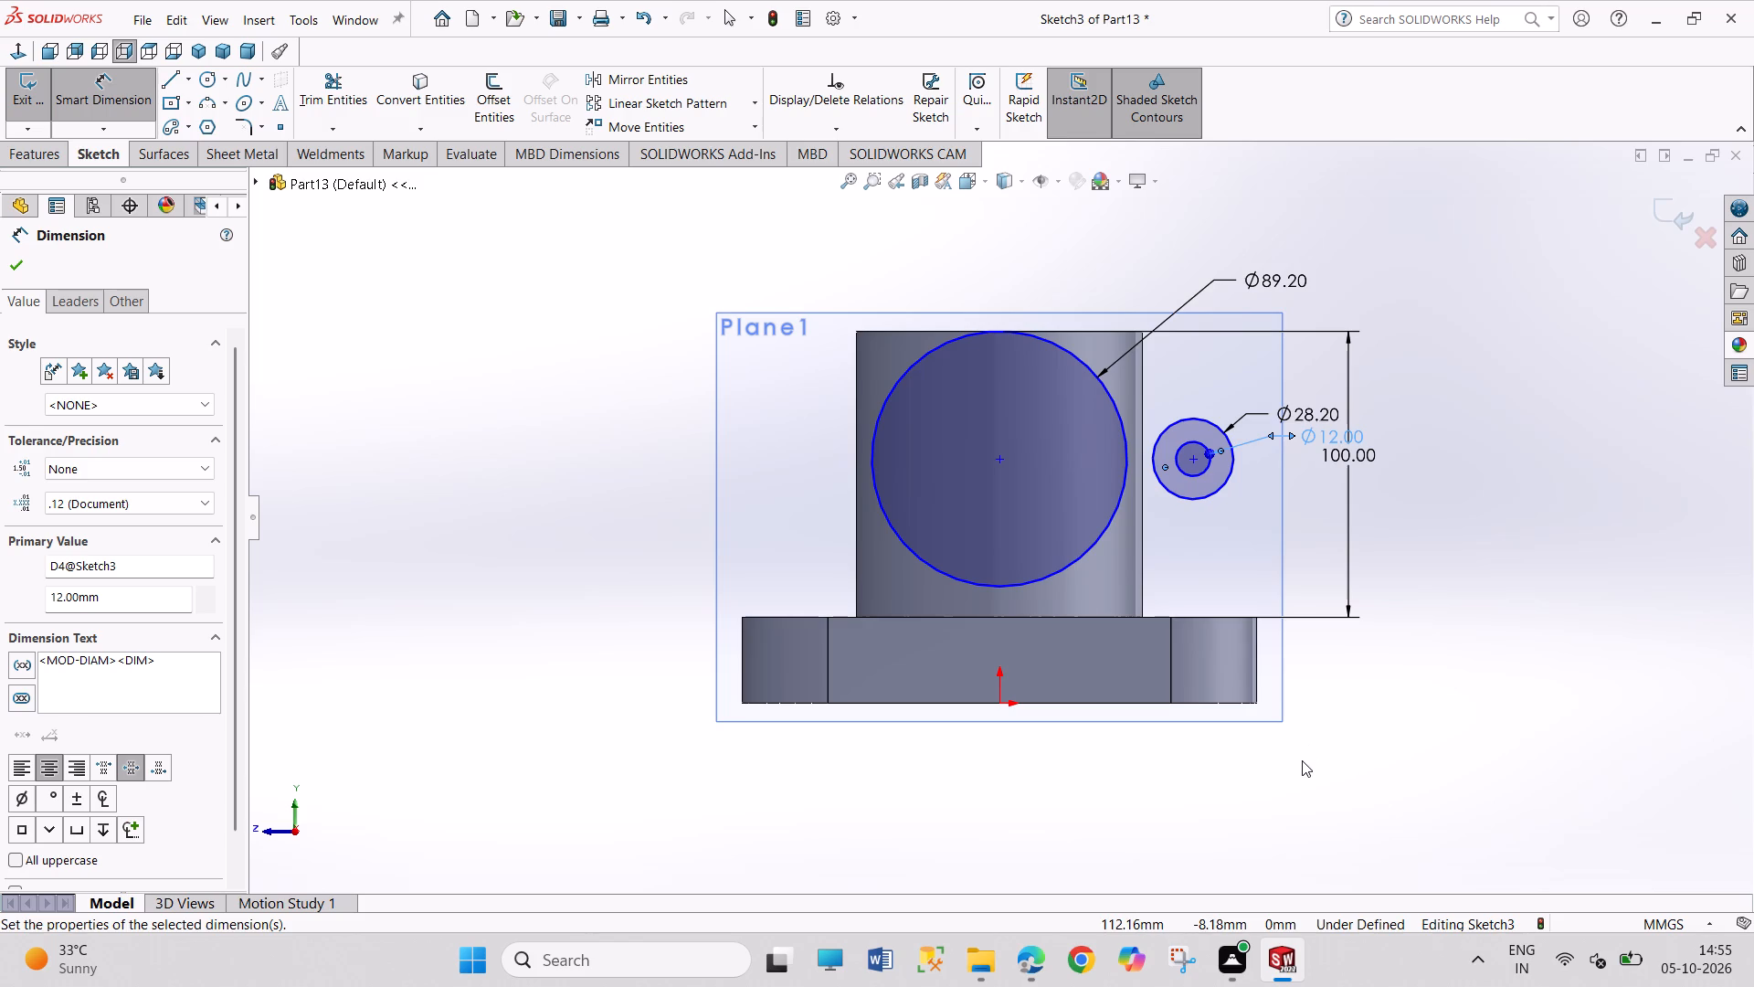
left_click(1338, 787)
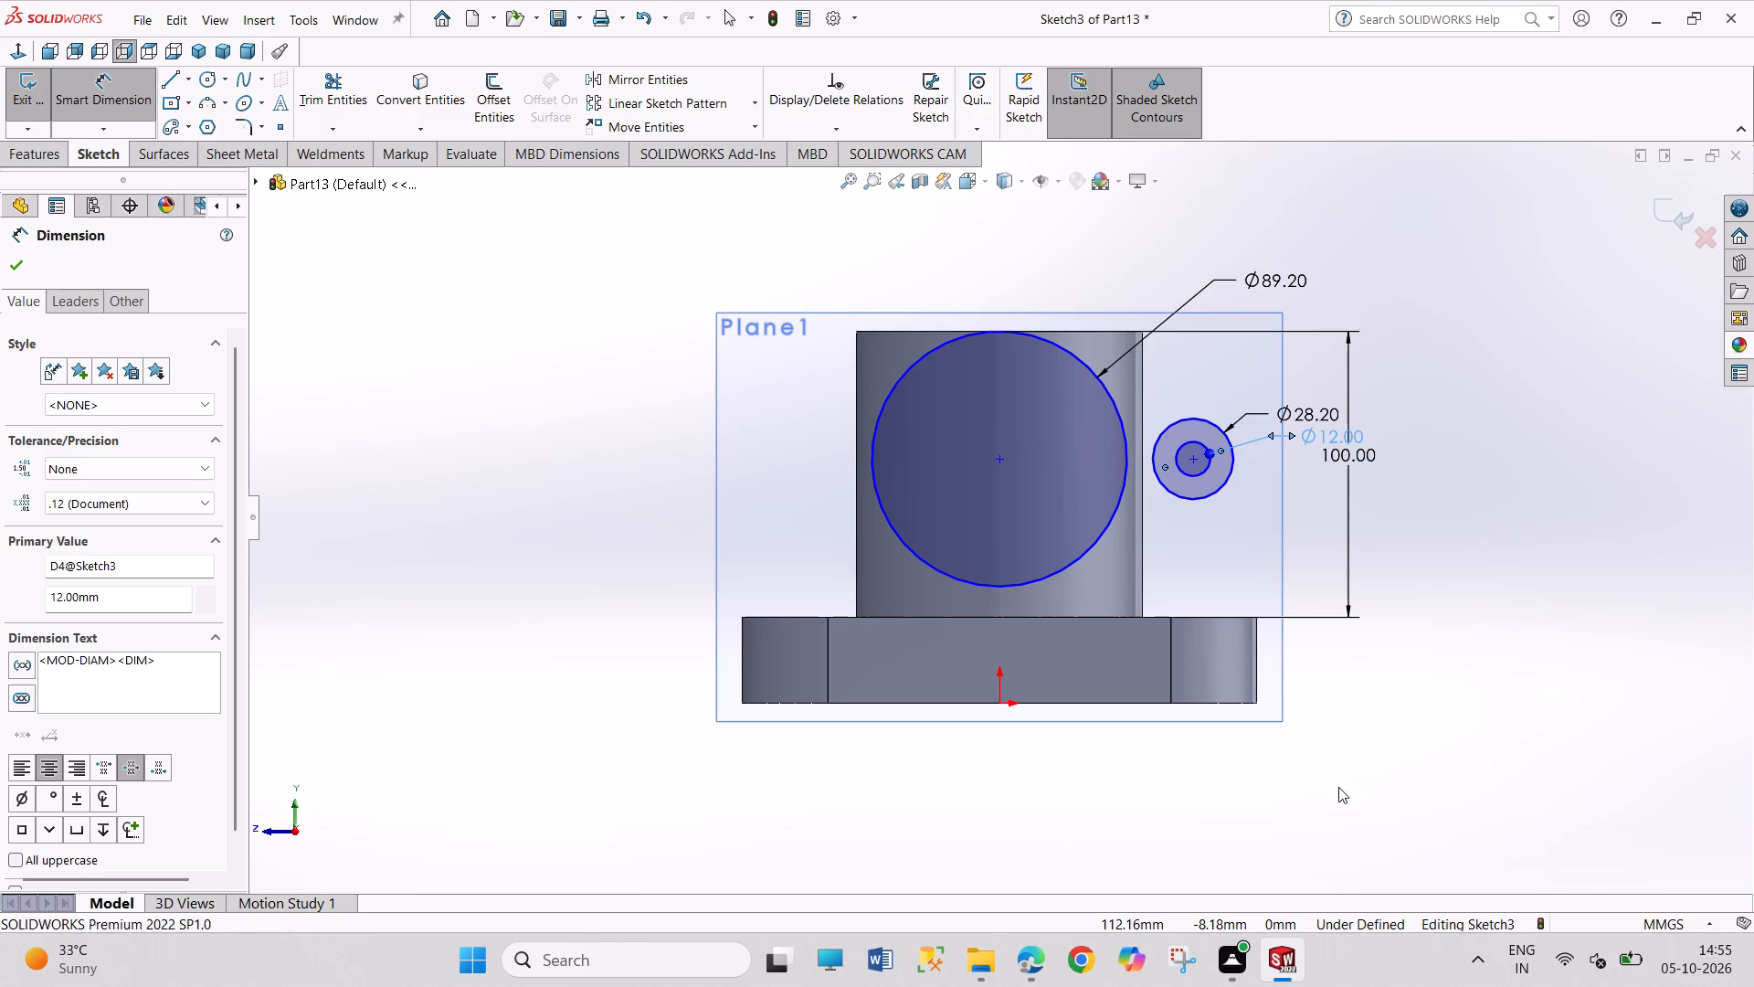
Add a horizontal relation between the centres of the large circle and the small concentric circles.
left_click(1000, 459)
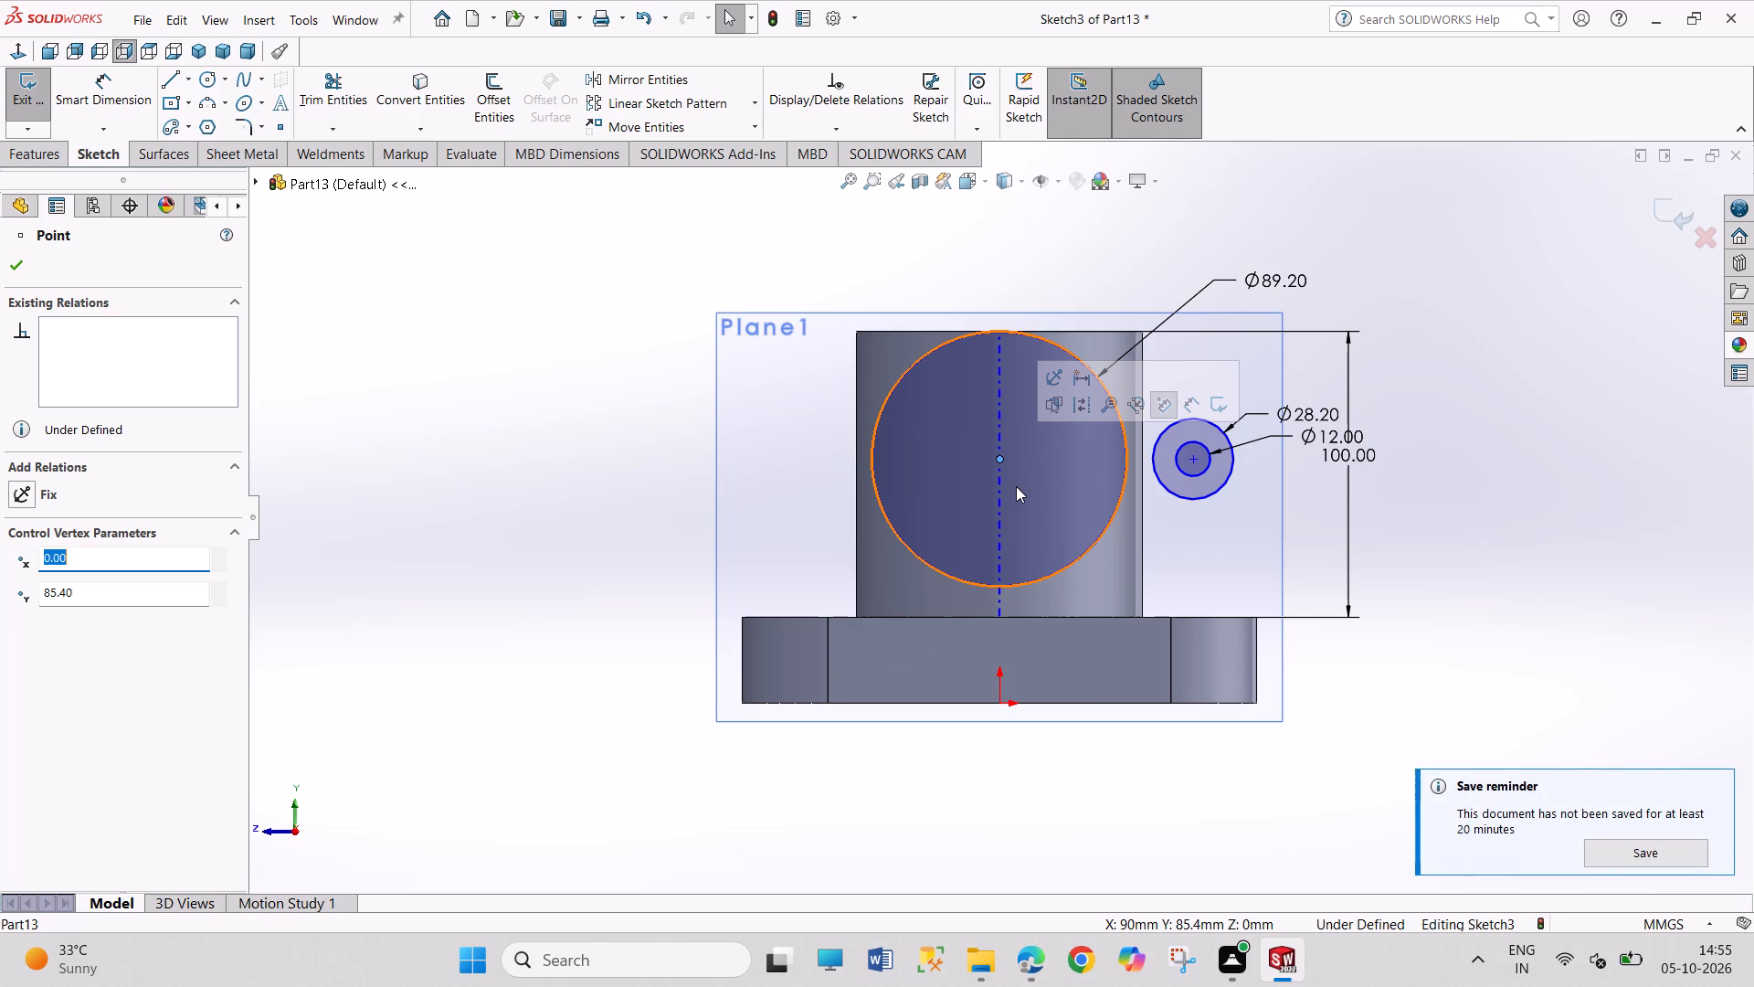
left_click(1189, 460, "ctrl")
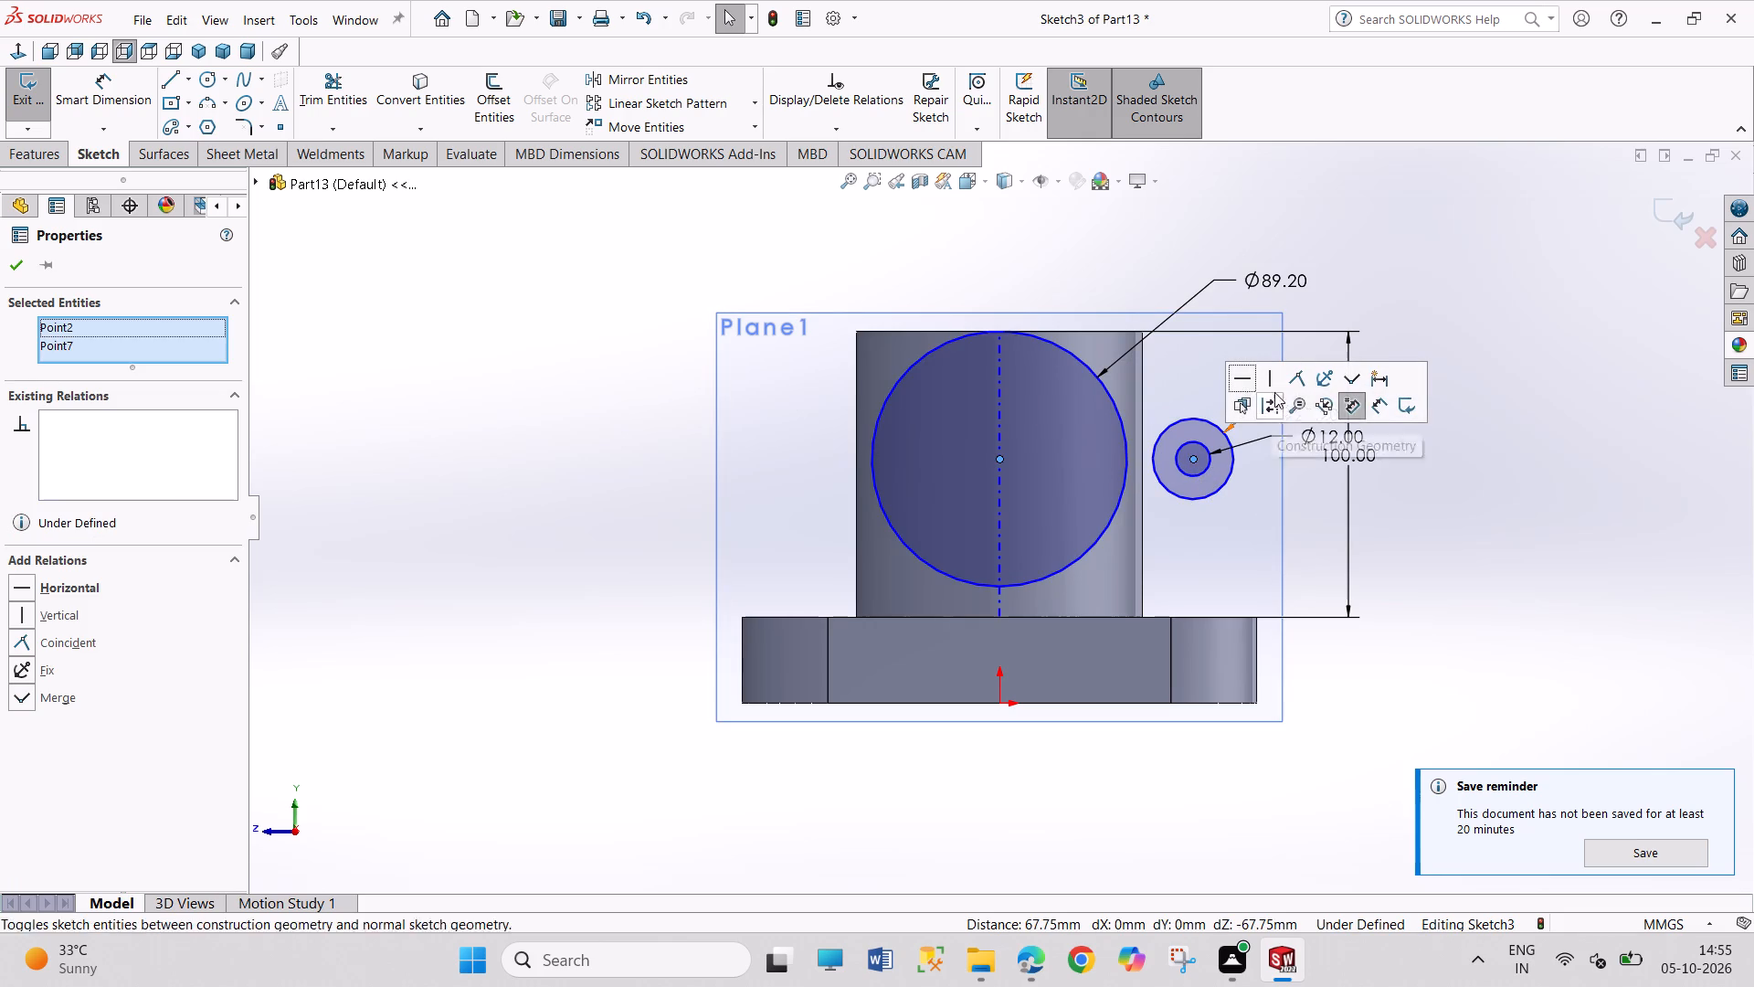
left_click(1241, 378)
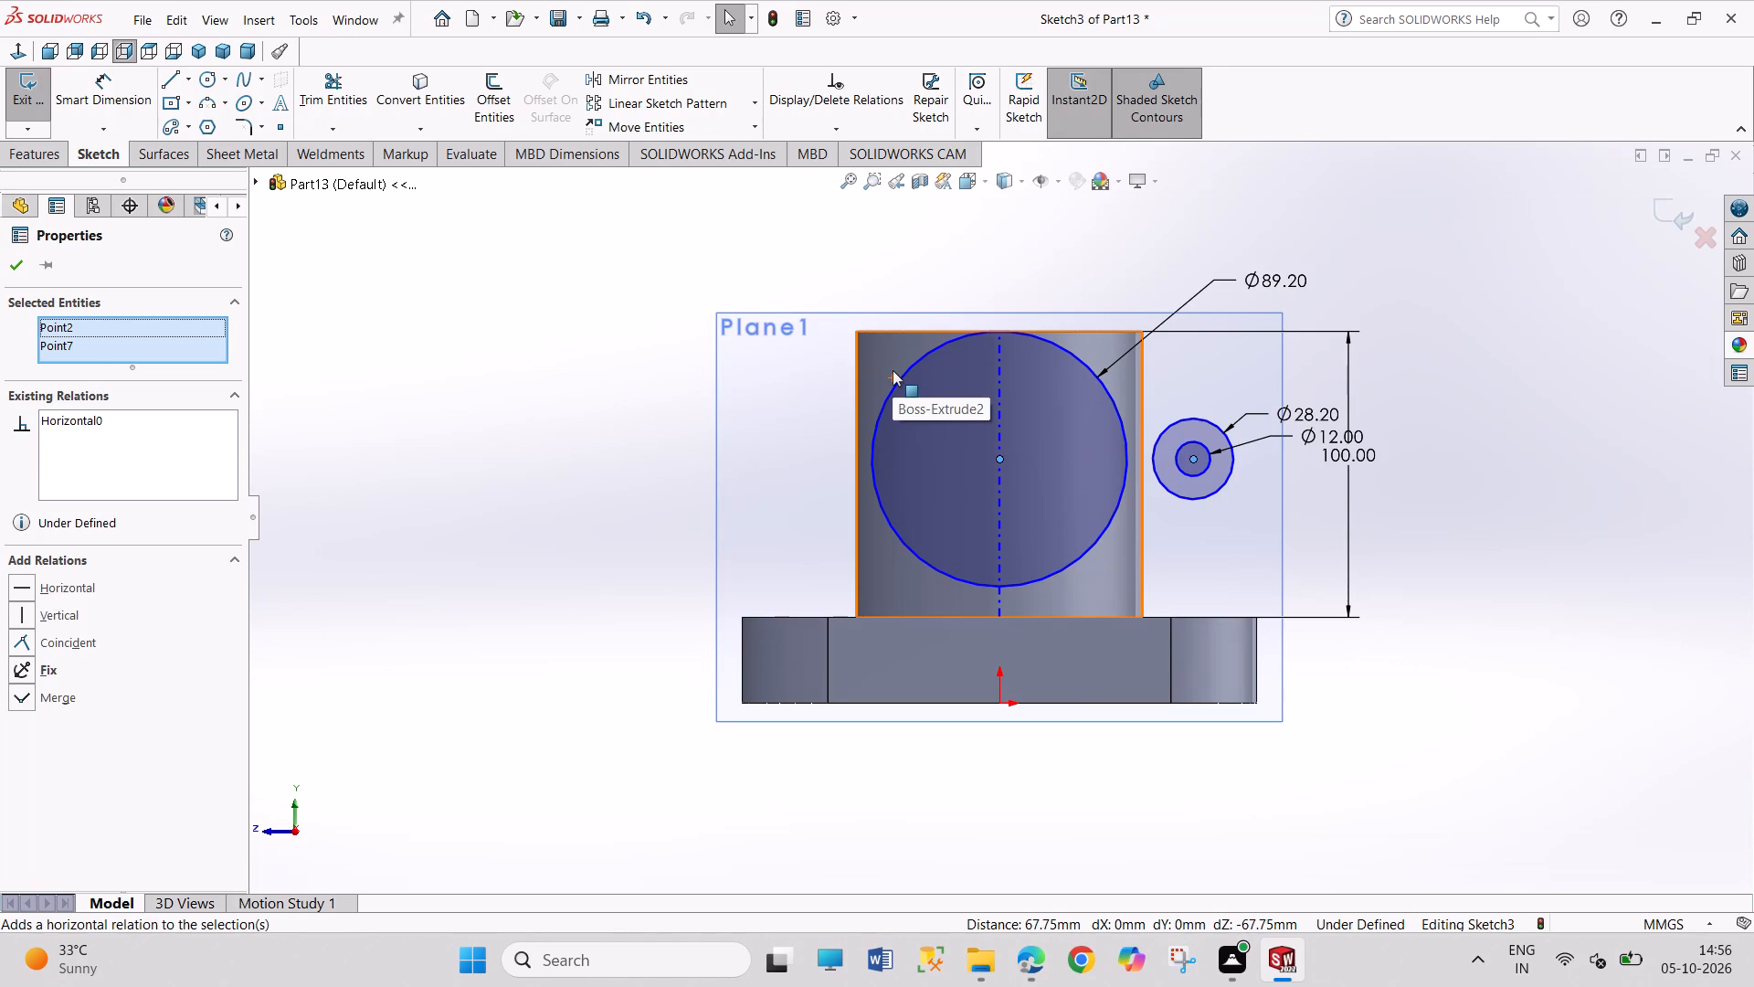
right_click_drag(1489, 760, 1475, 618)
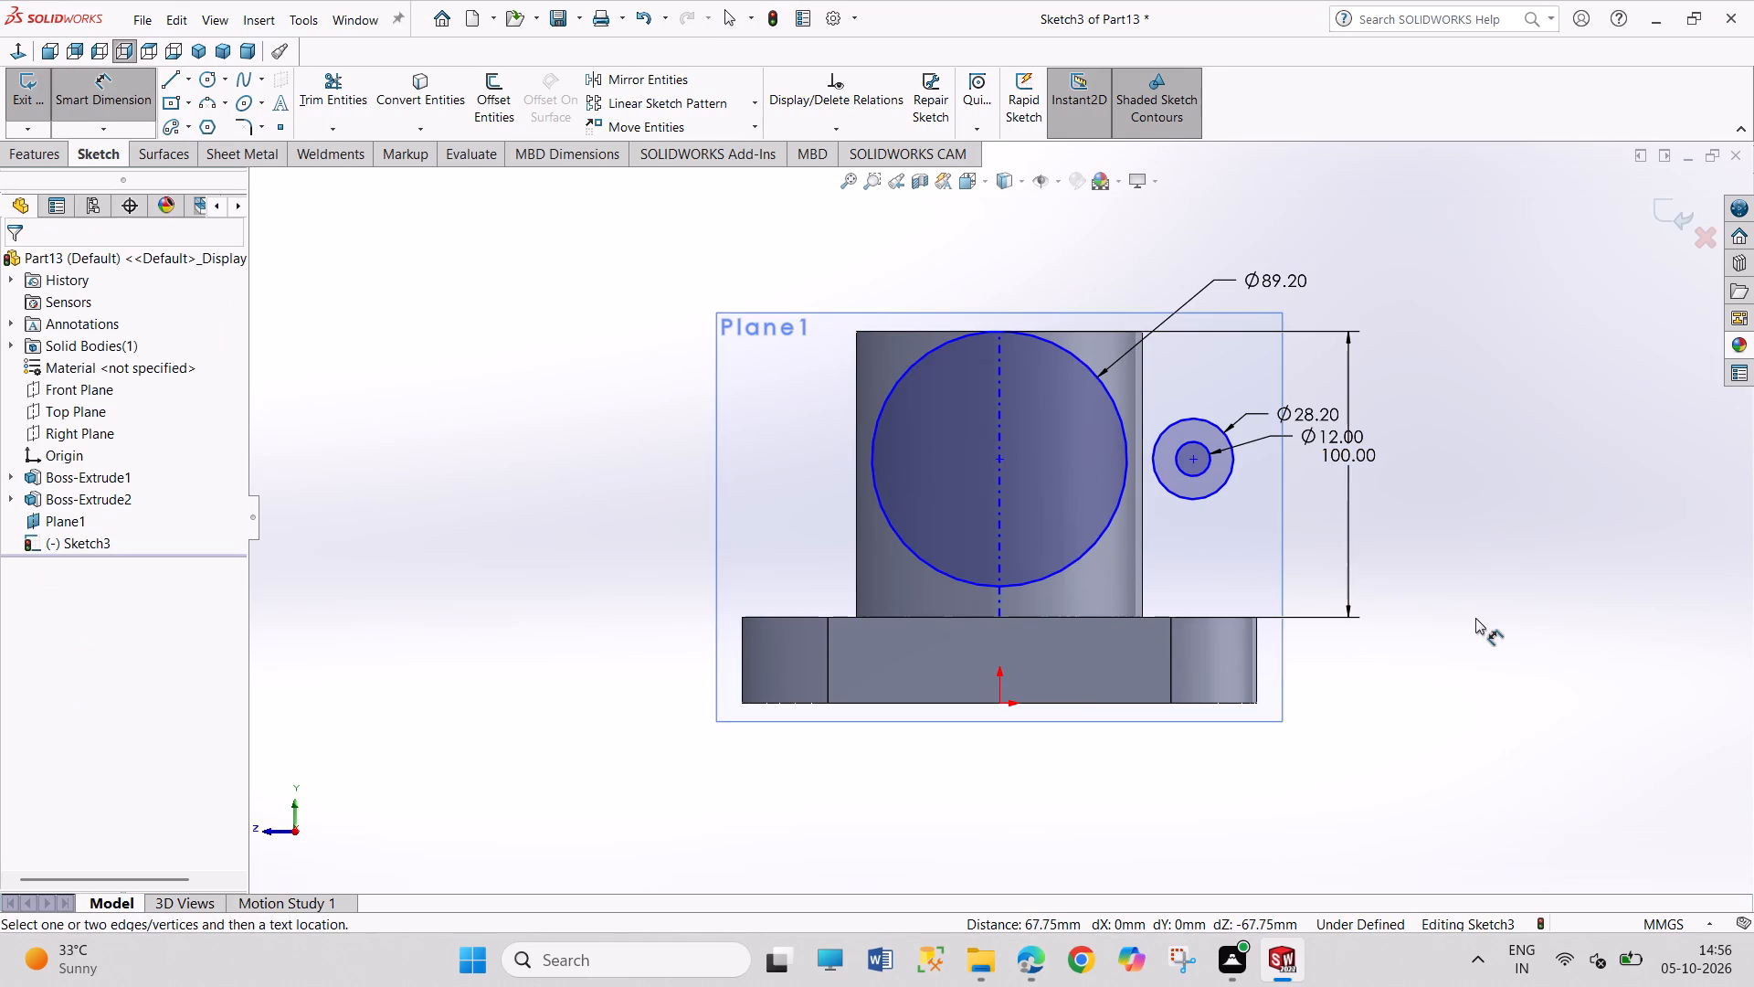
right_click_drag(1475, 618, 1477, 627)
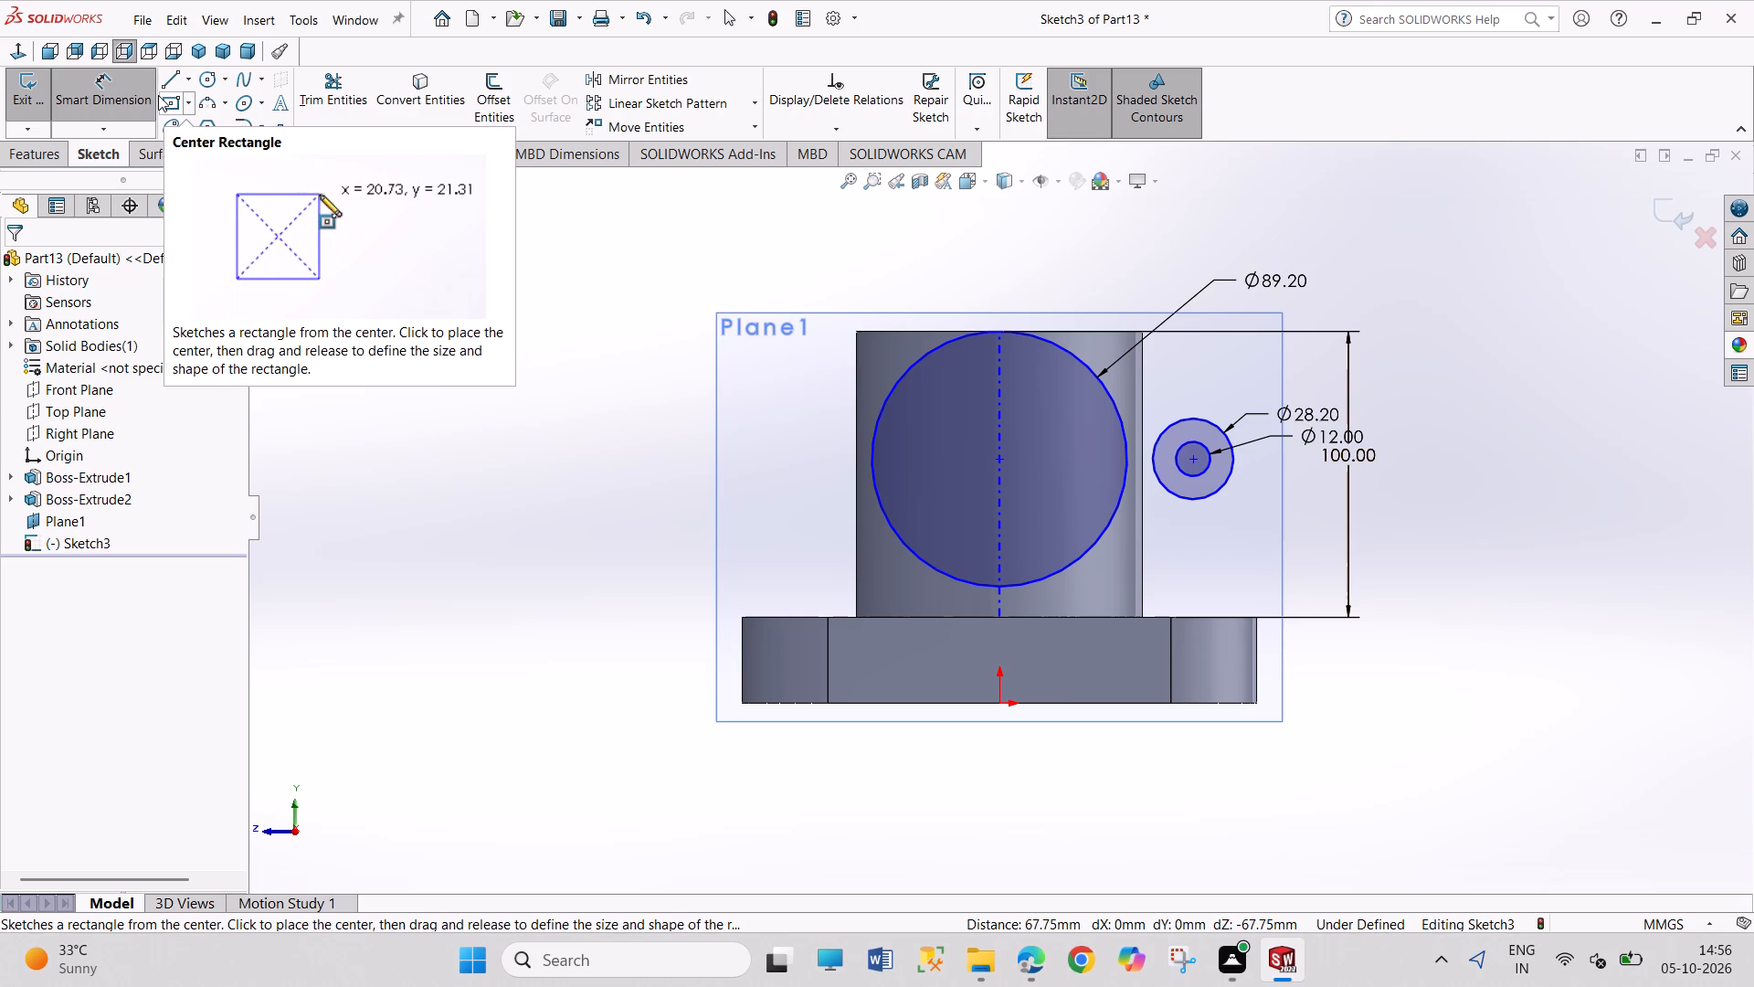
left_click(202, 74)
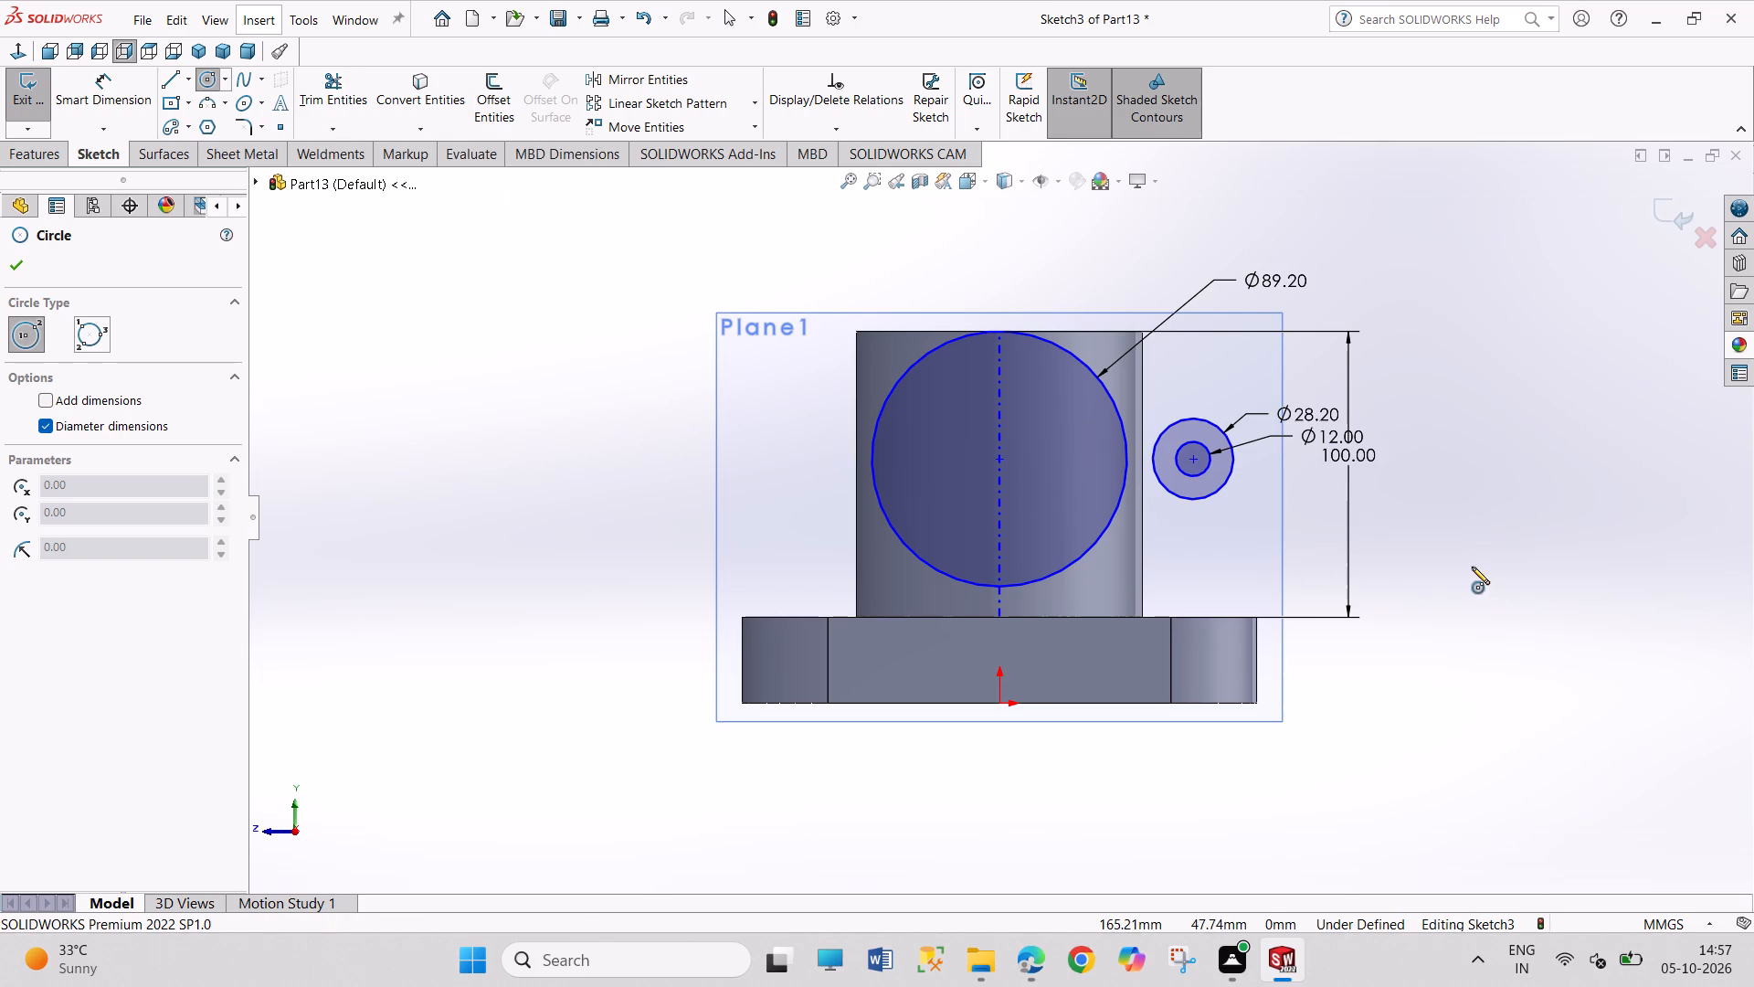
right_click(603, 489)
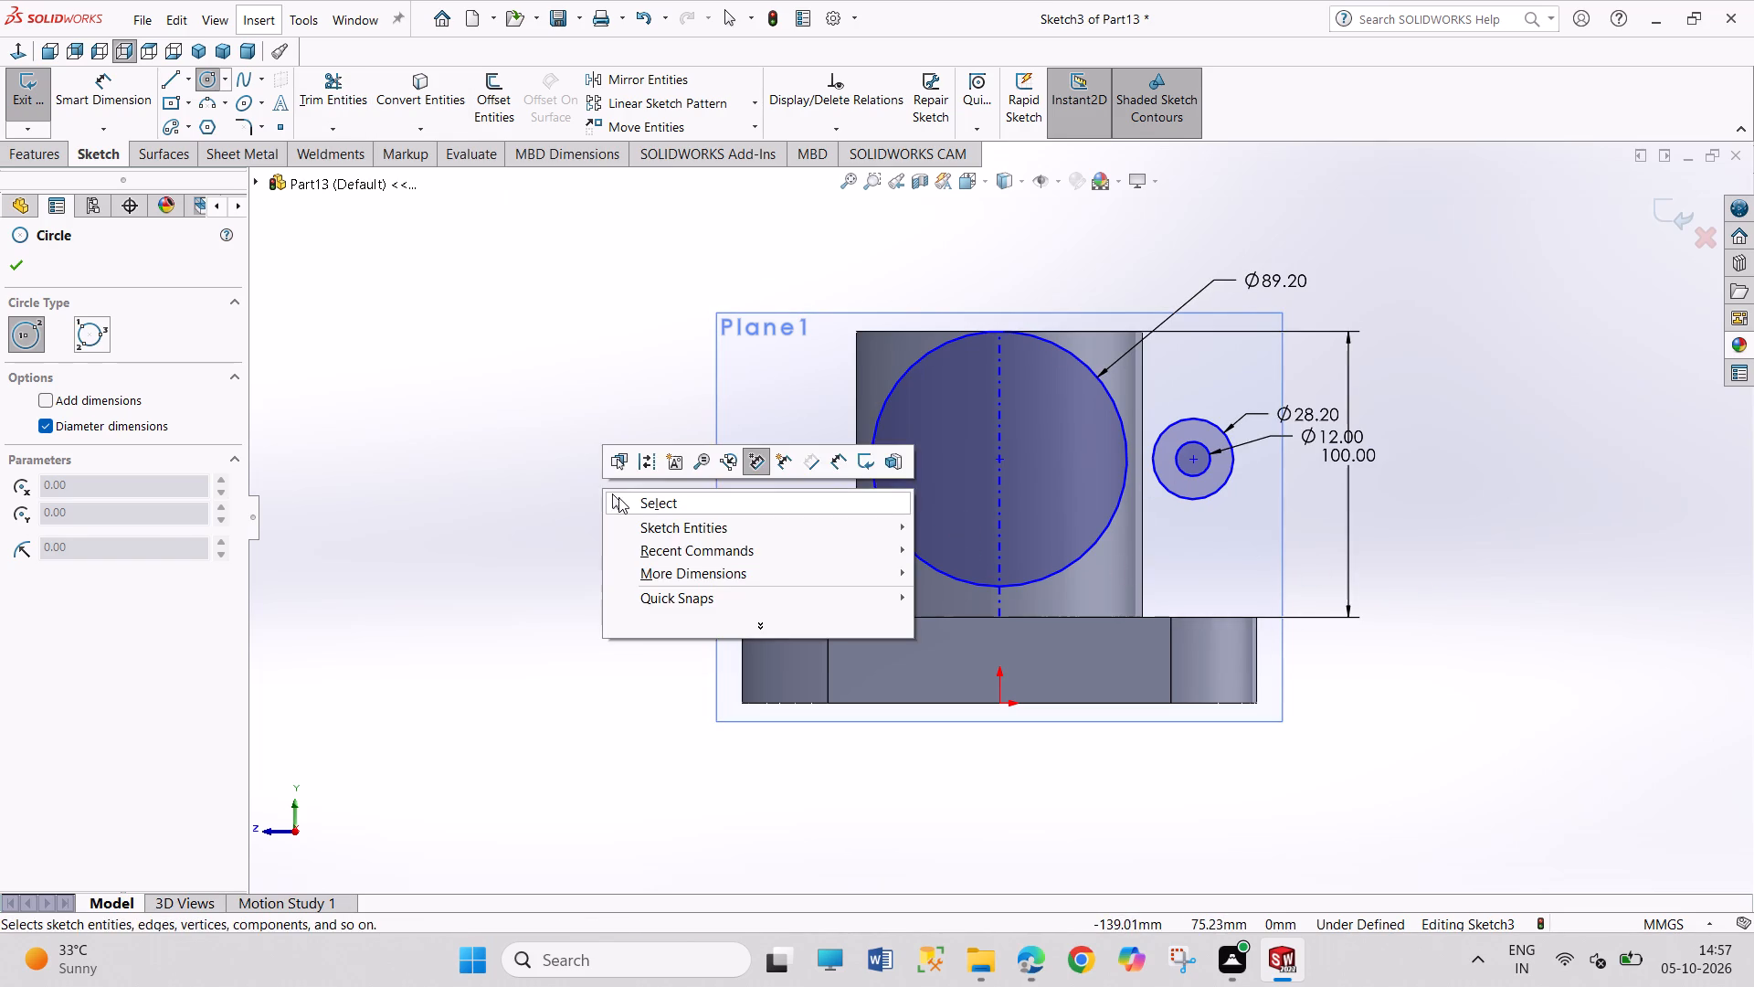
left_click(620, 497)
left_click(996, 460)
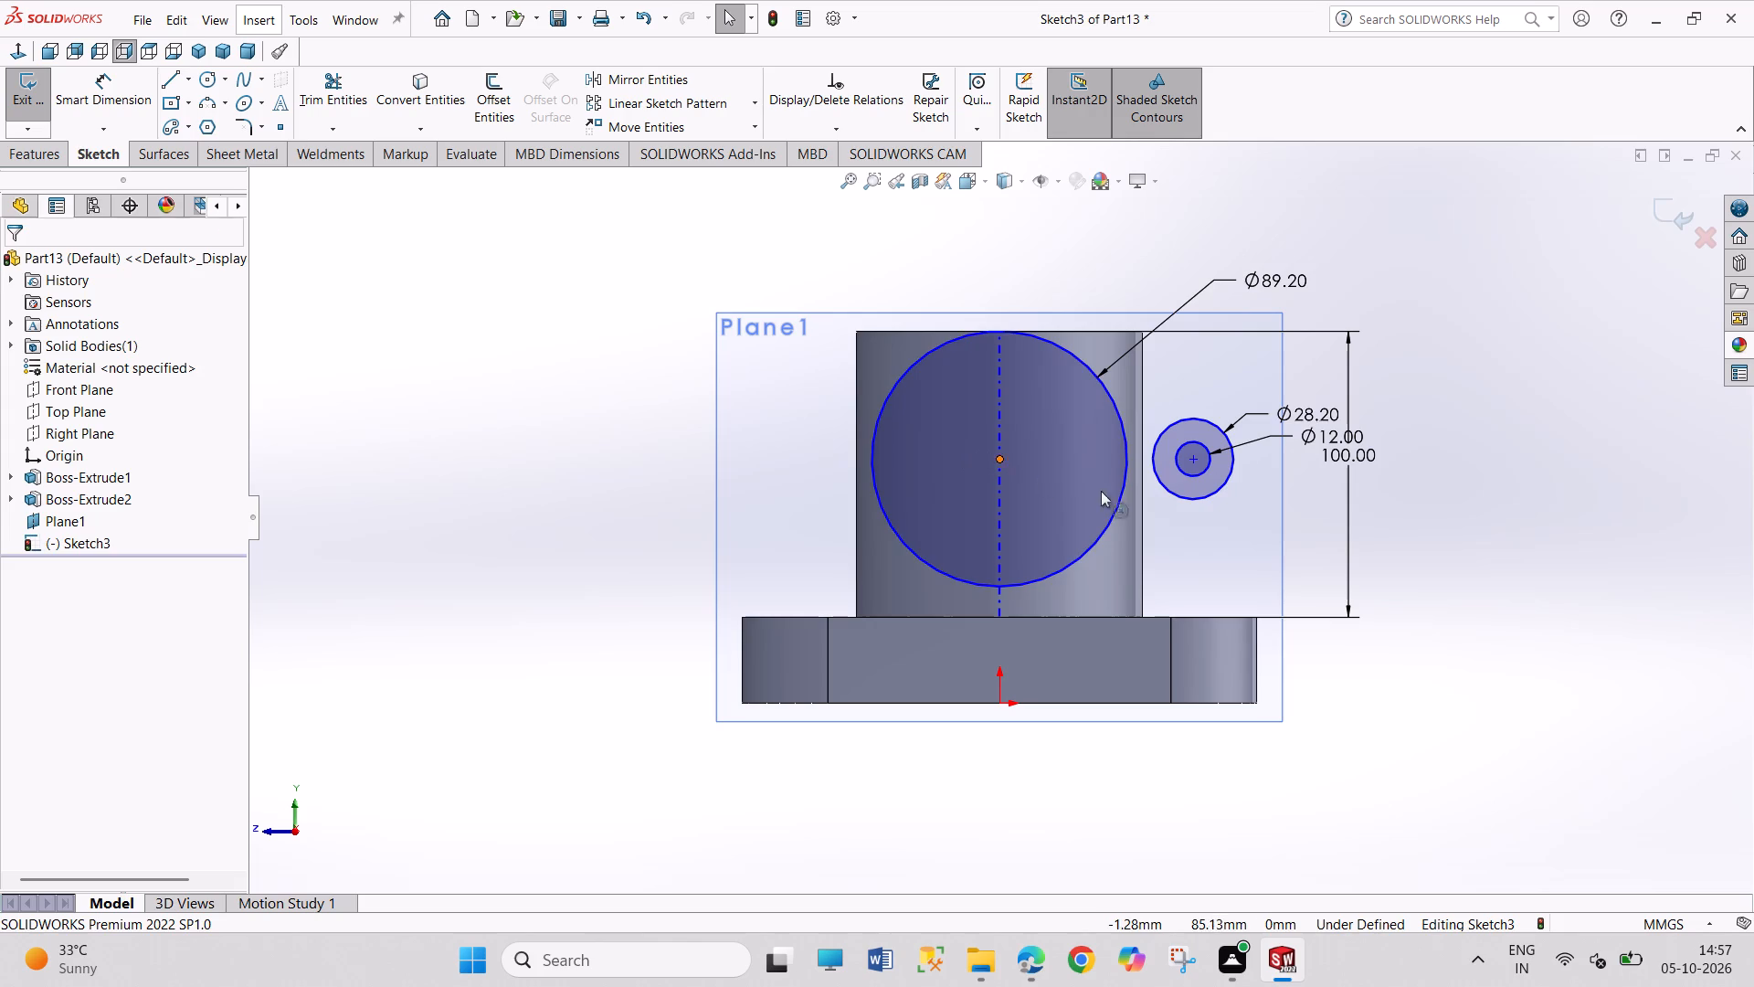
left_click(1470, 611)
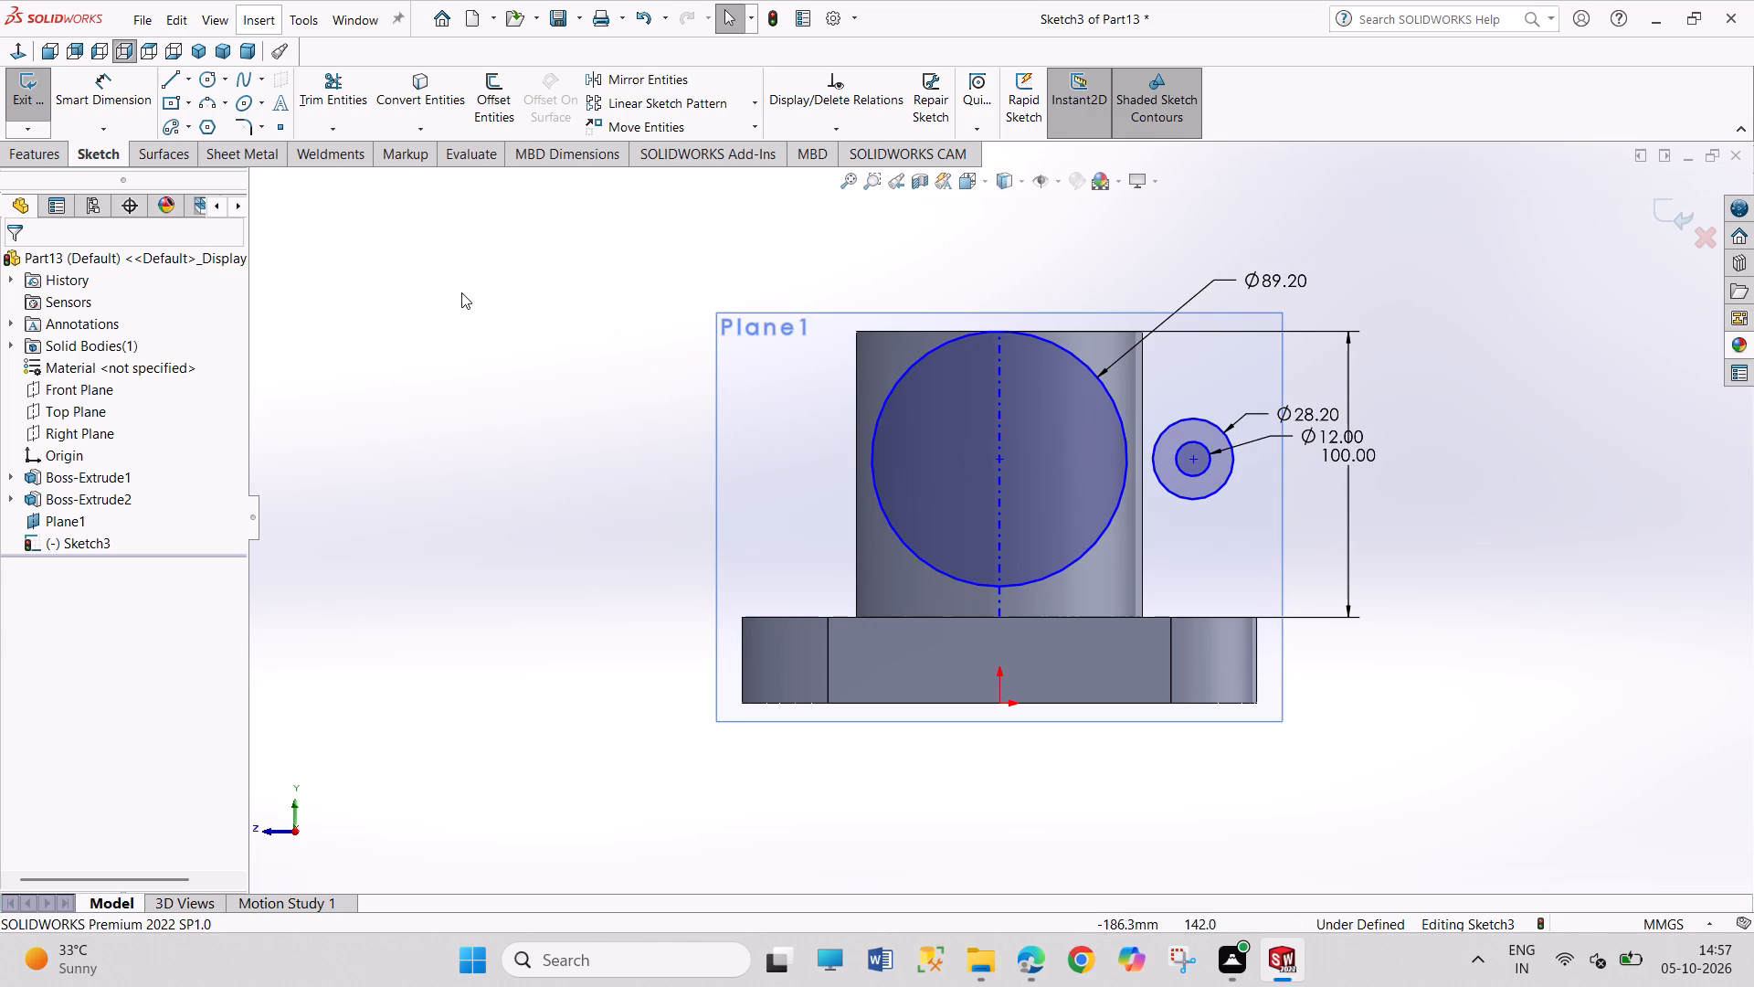
Sketch two concentric circles, about 23 mm and 14 mm in diameter, on the large circle's opposite side, about 76 mm from its centre.
left_click(207, 84)
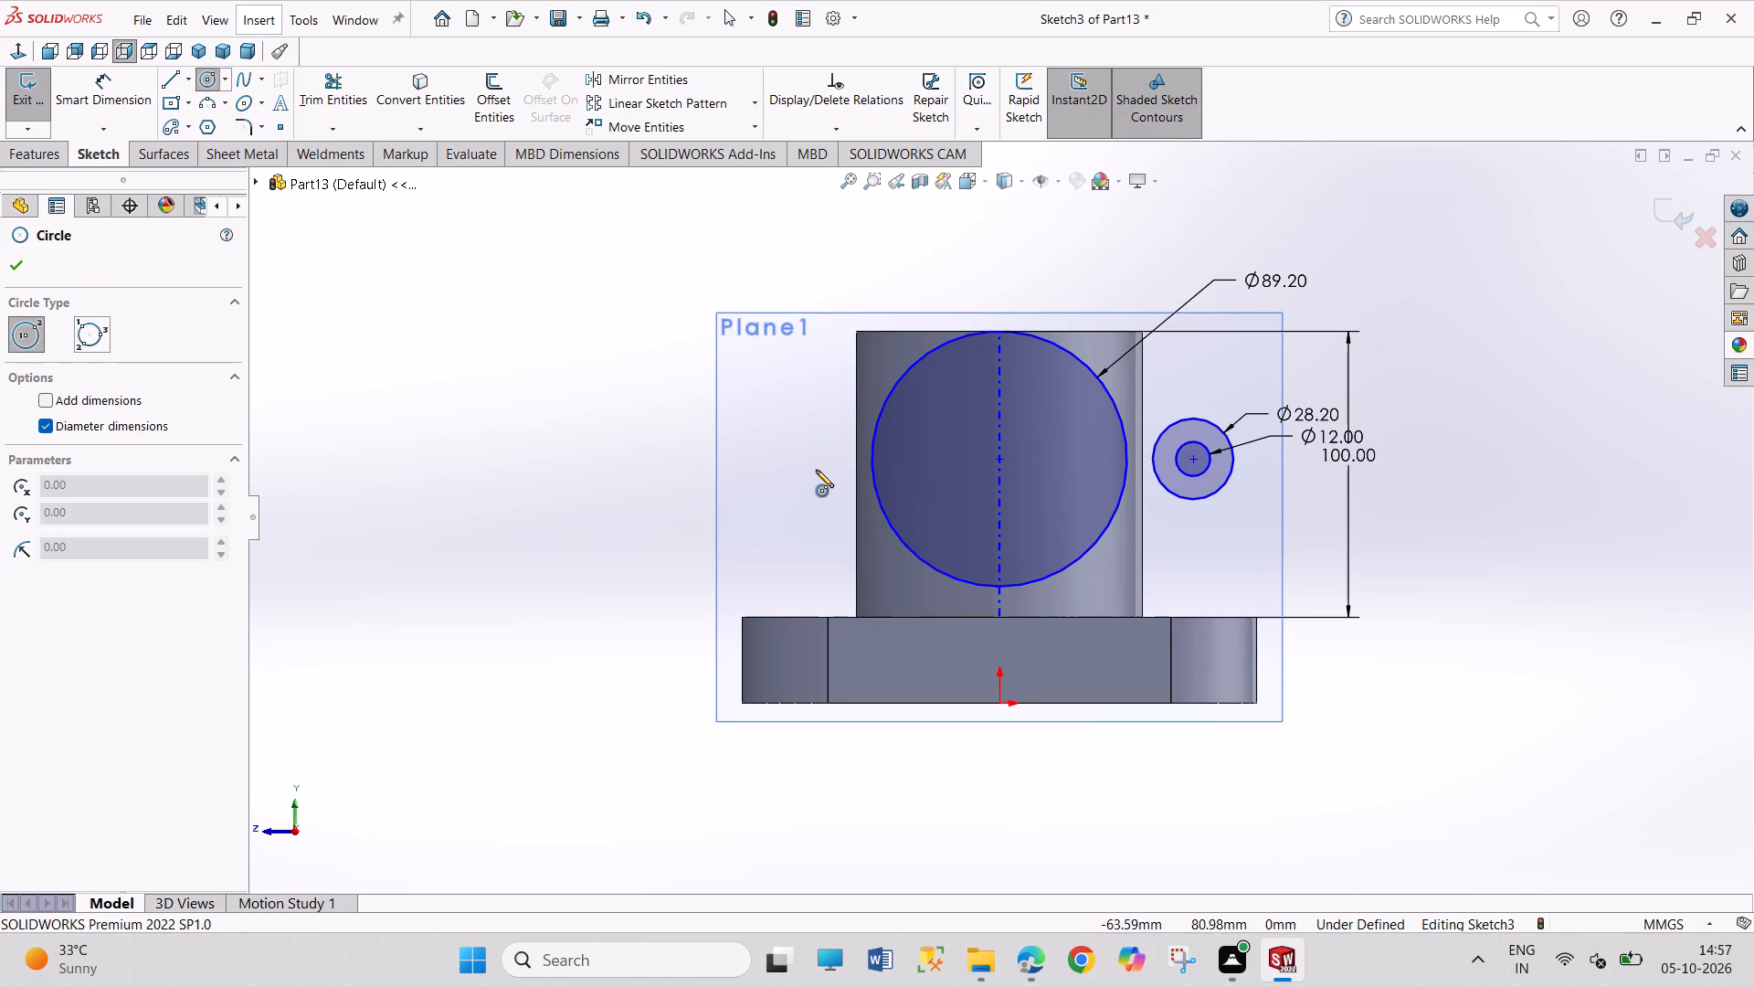
left_click(783, 460)
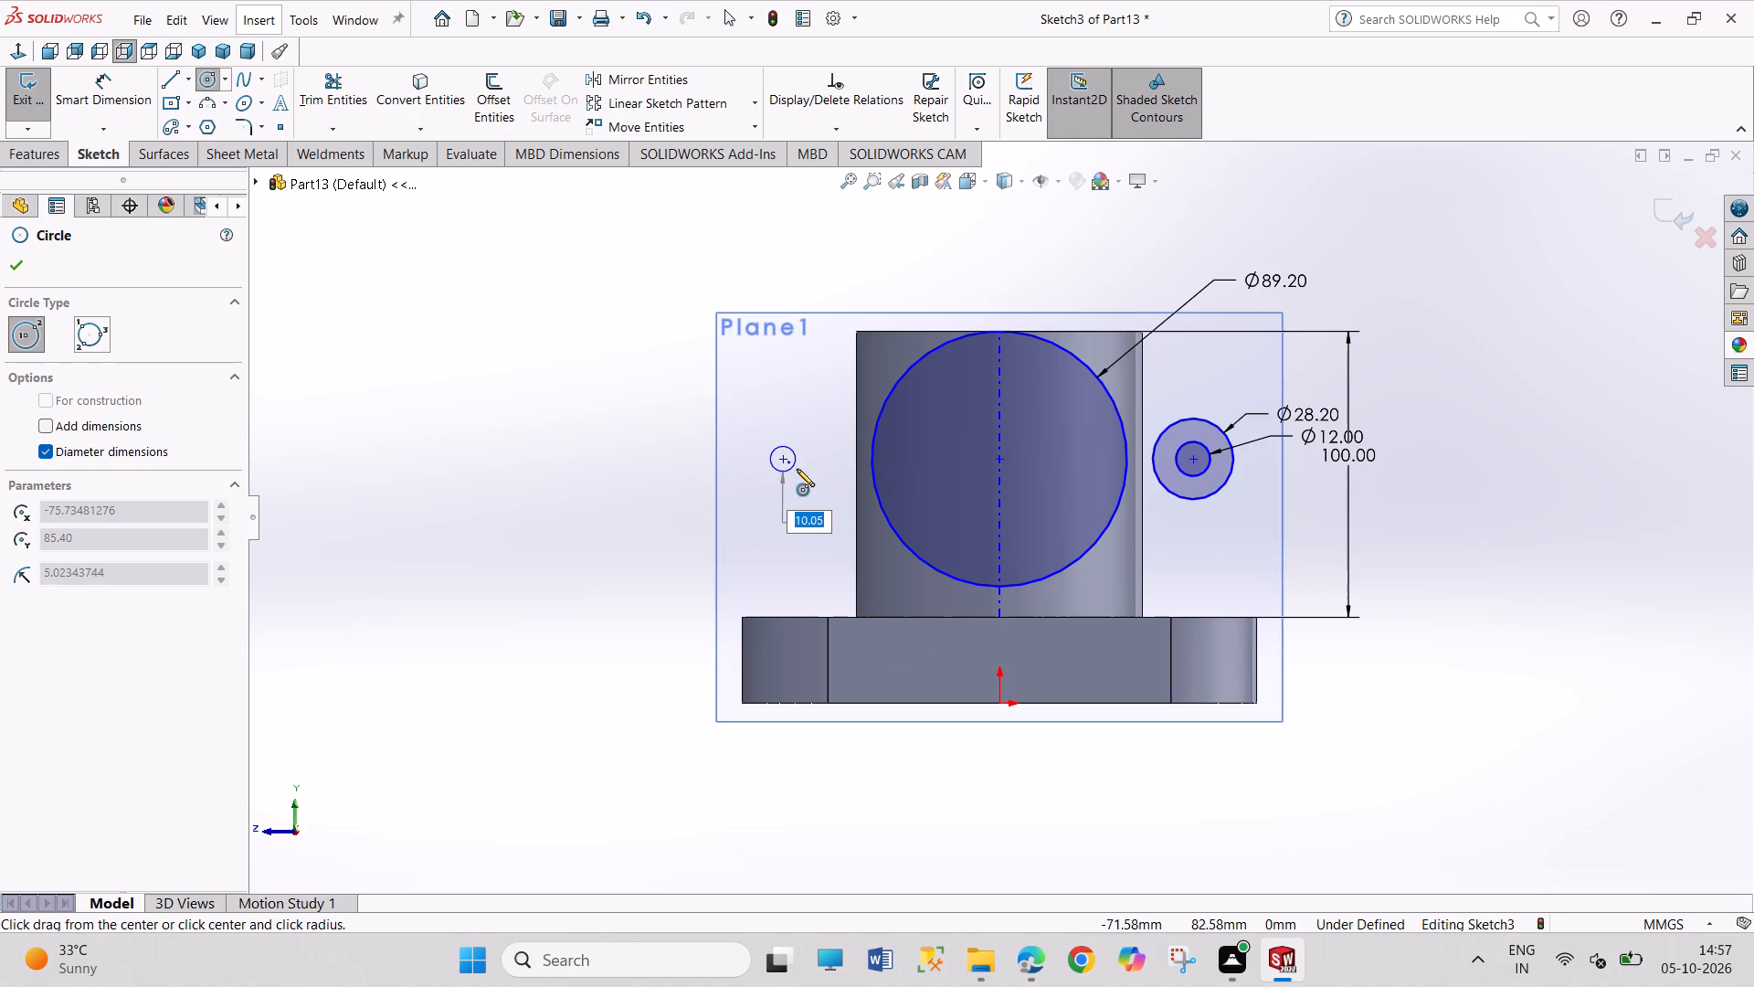
left_click(798, 471)
left_click(780, 457)
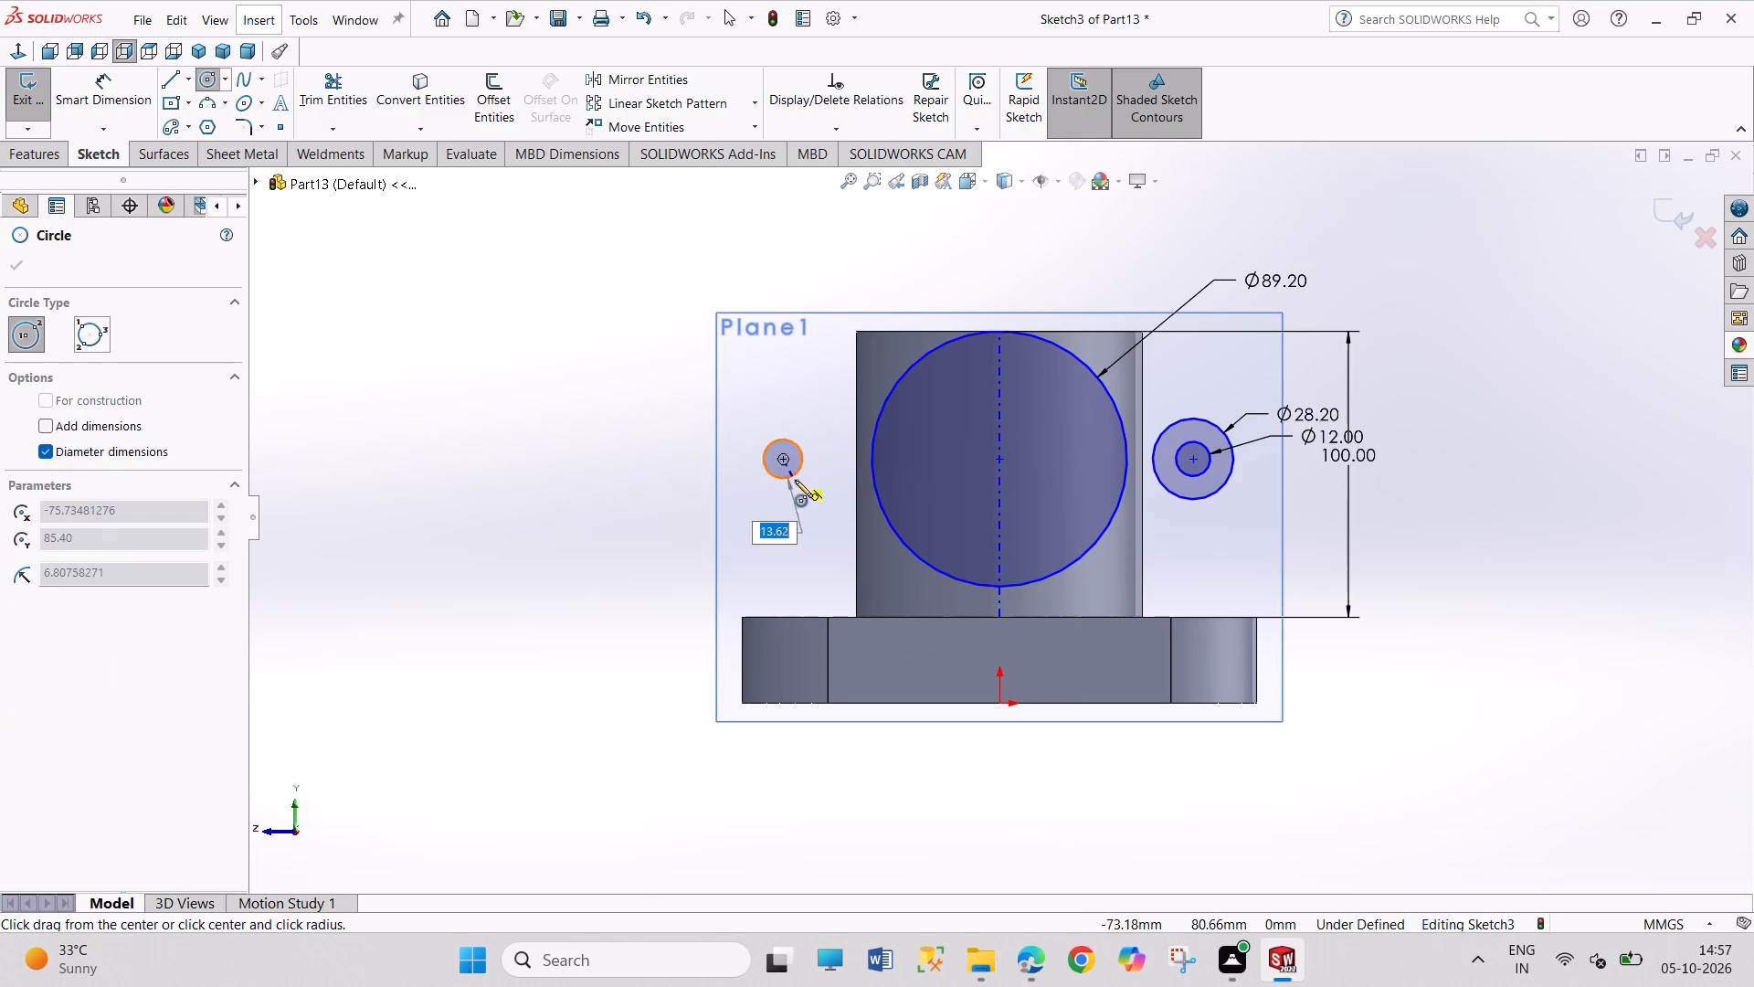
left_click(798, 488)
Dimension the outer circle of the new concentric pair to a 28.2 mm diameter.
right_click_drag(631, 525, 609, 367)
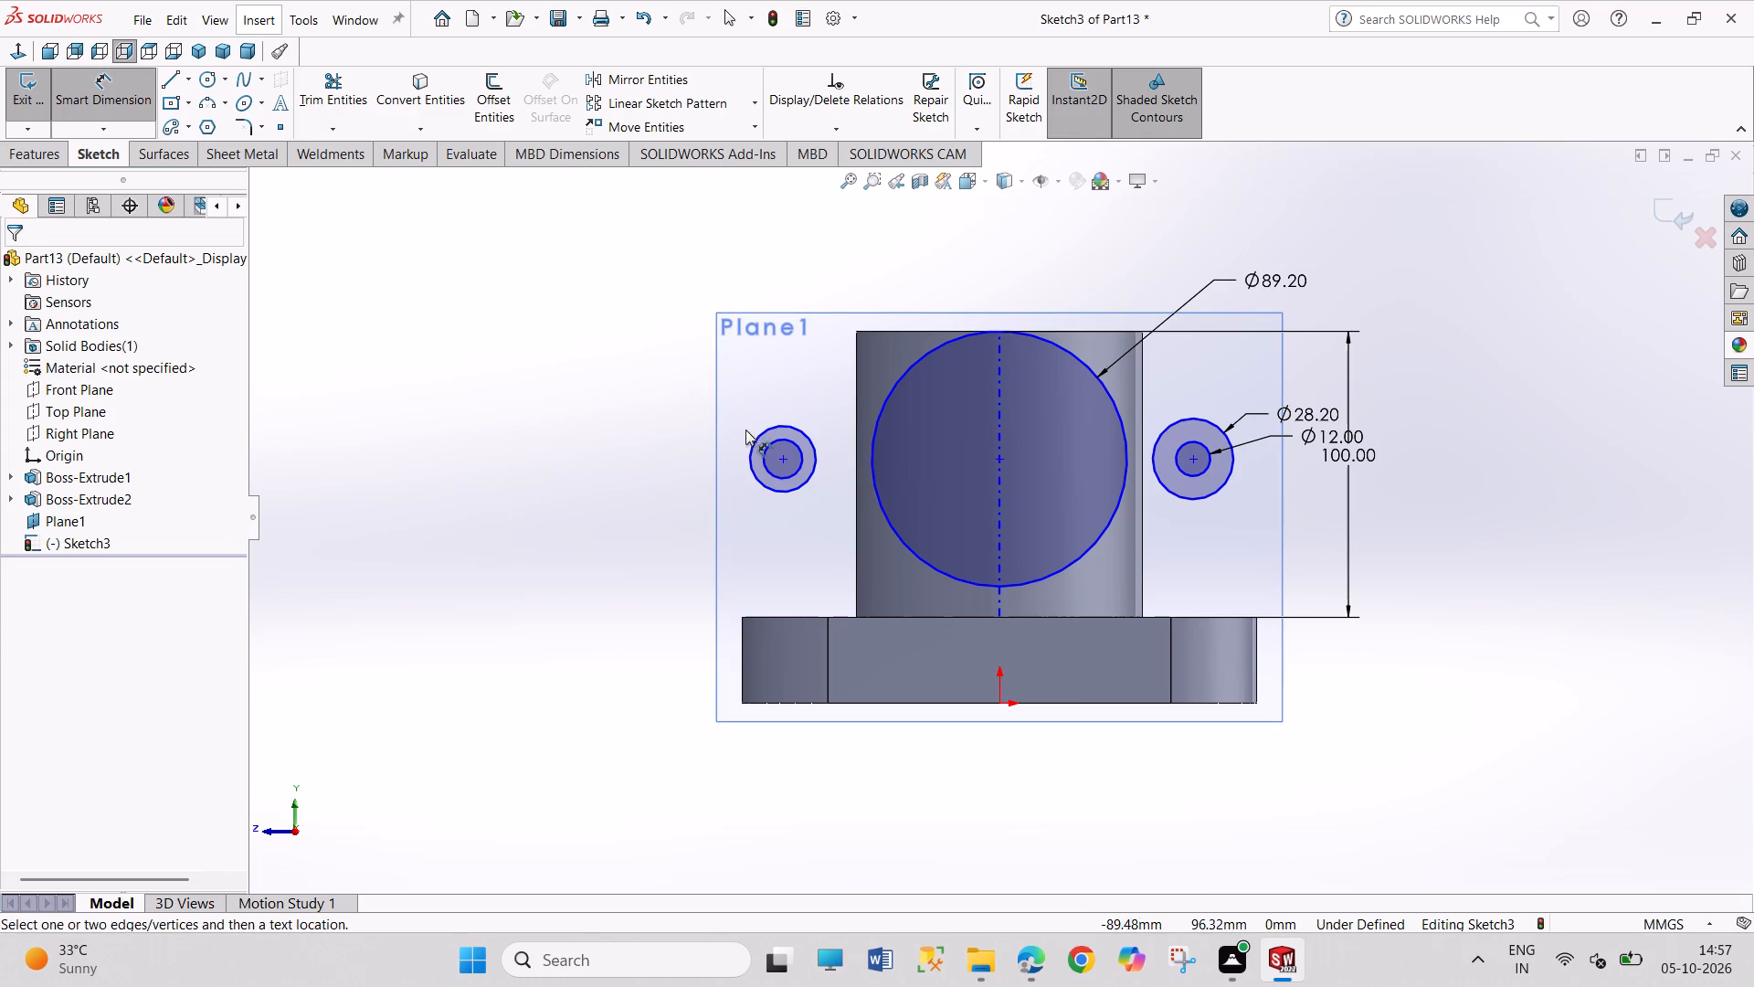
left_click(754, 439)
left_click(677, 414)
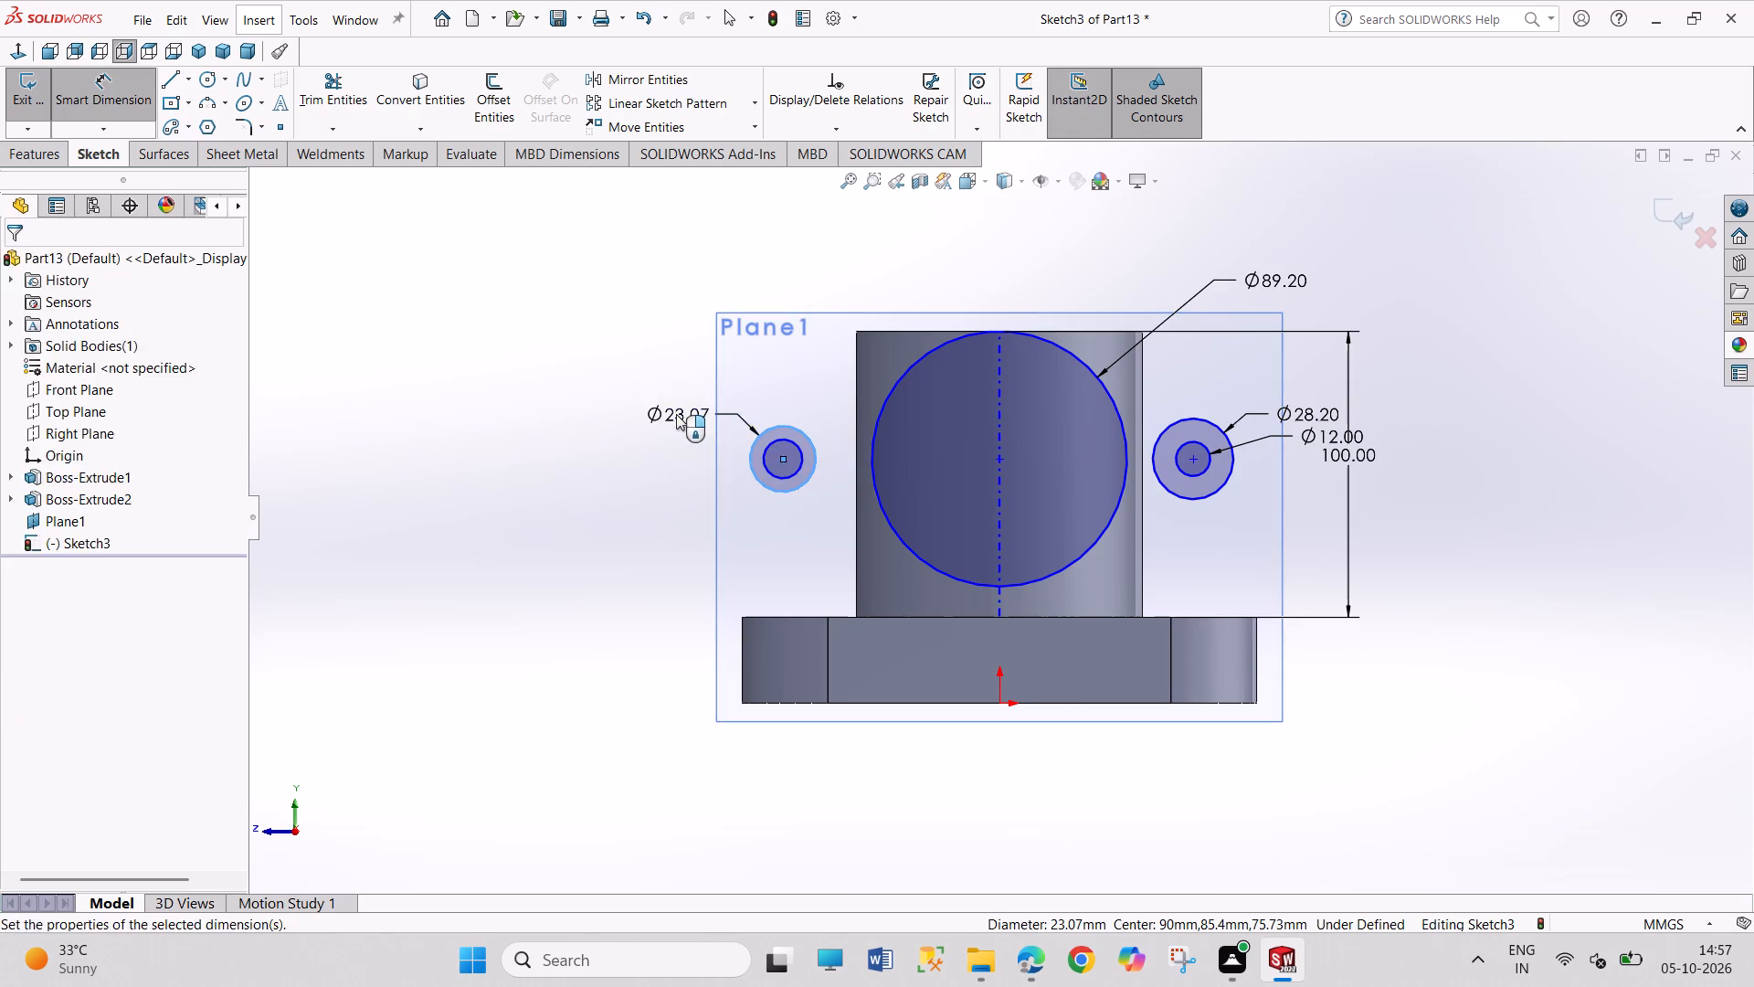
type("28.2")
key("Return")
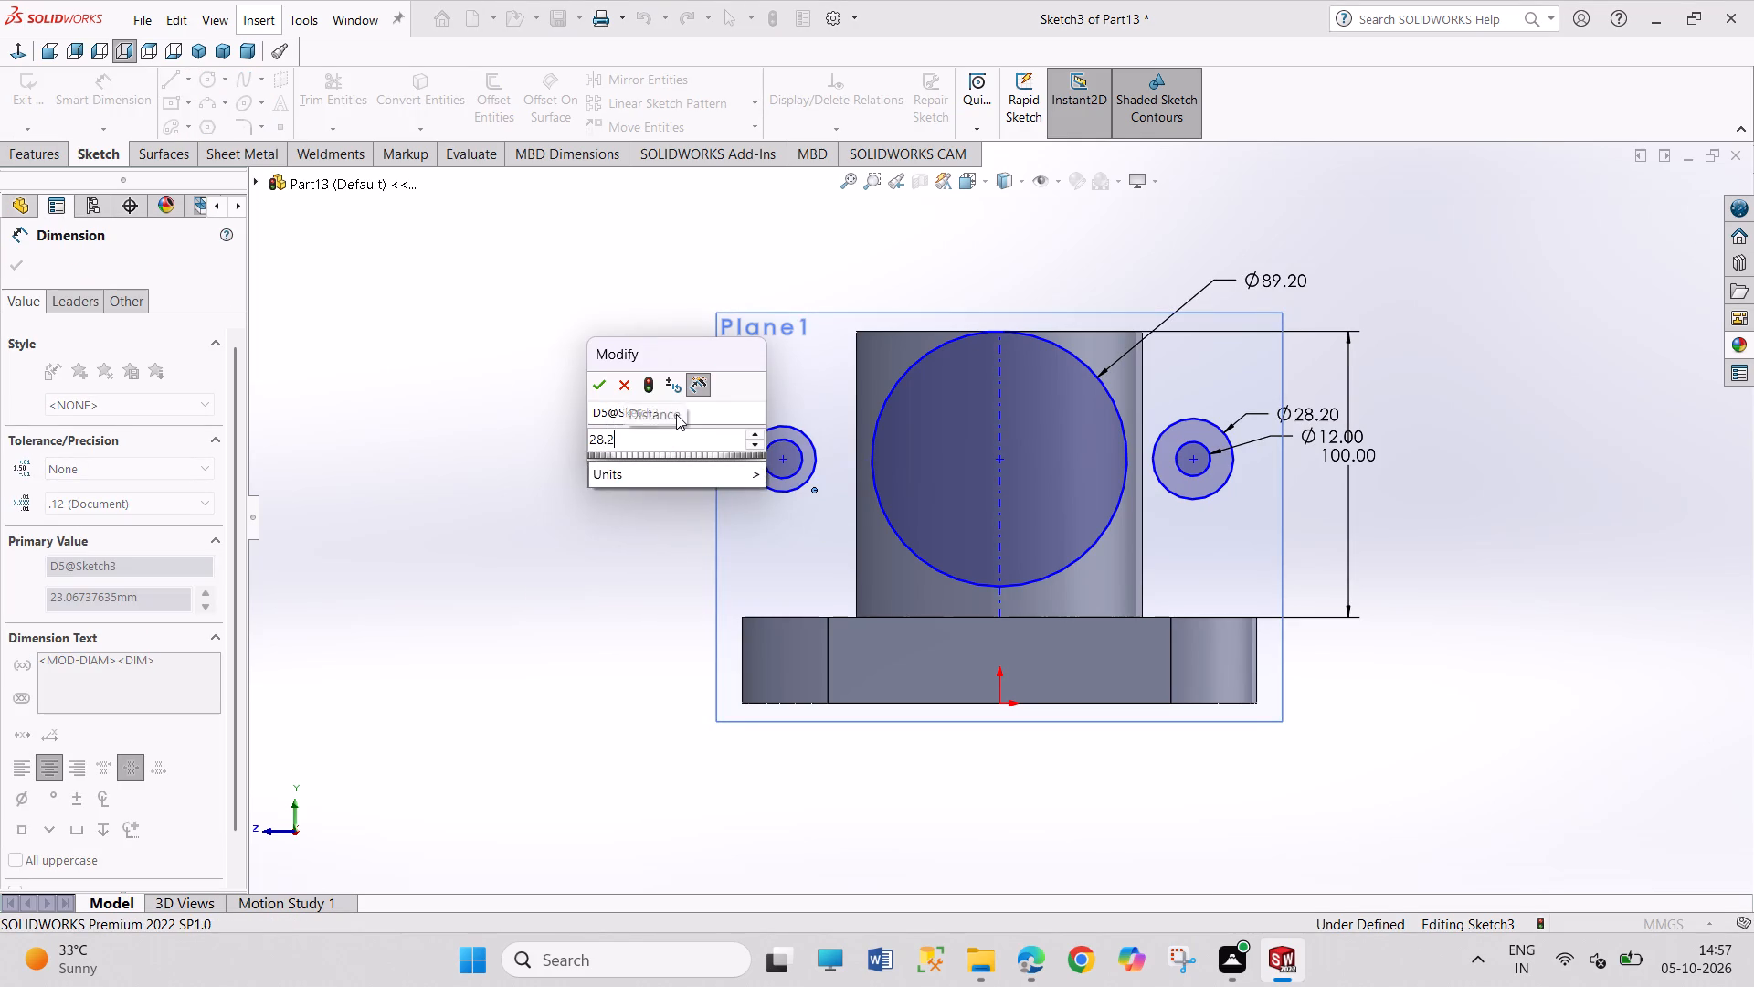
Dimension the inner circle of the second concentric pair to a 12 mm diameter.
left_click(779, 480)
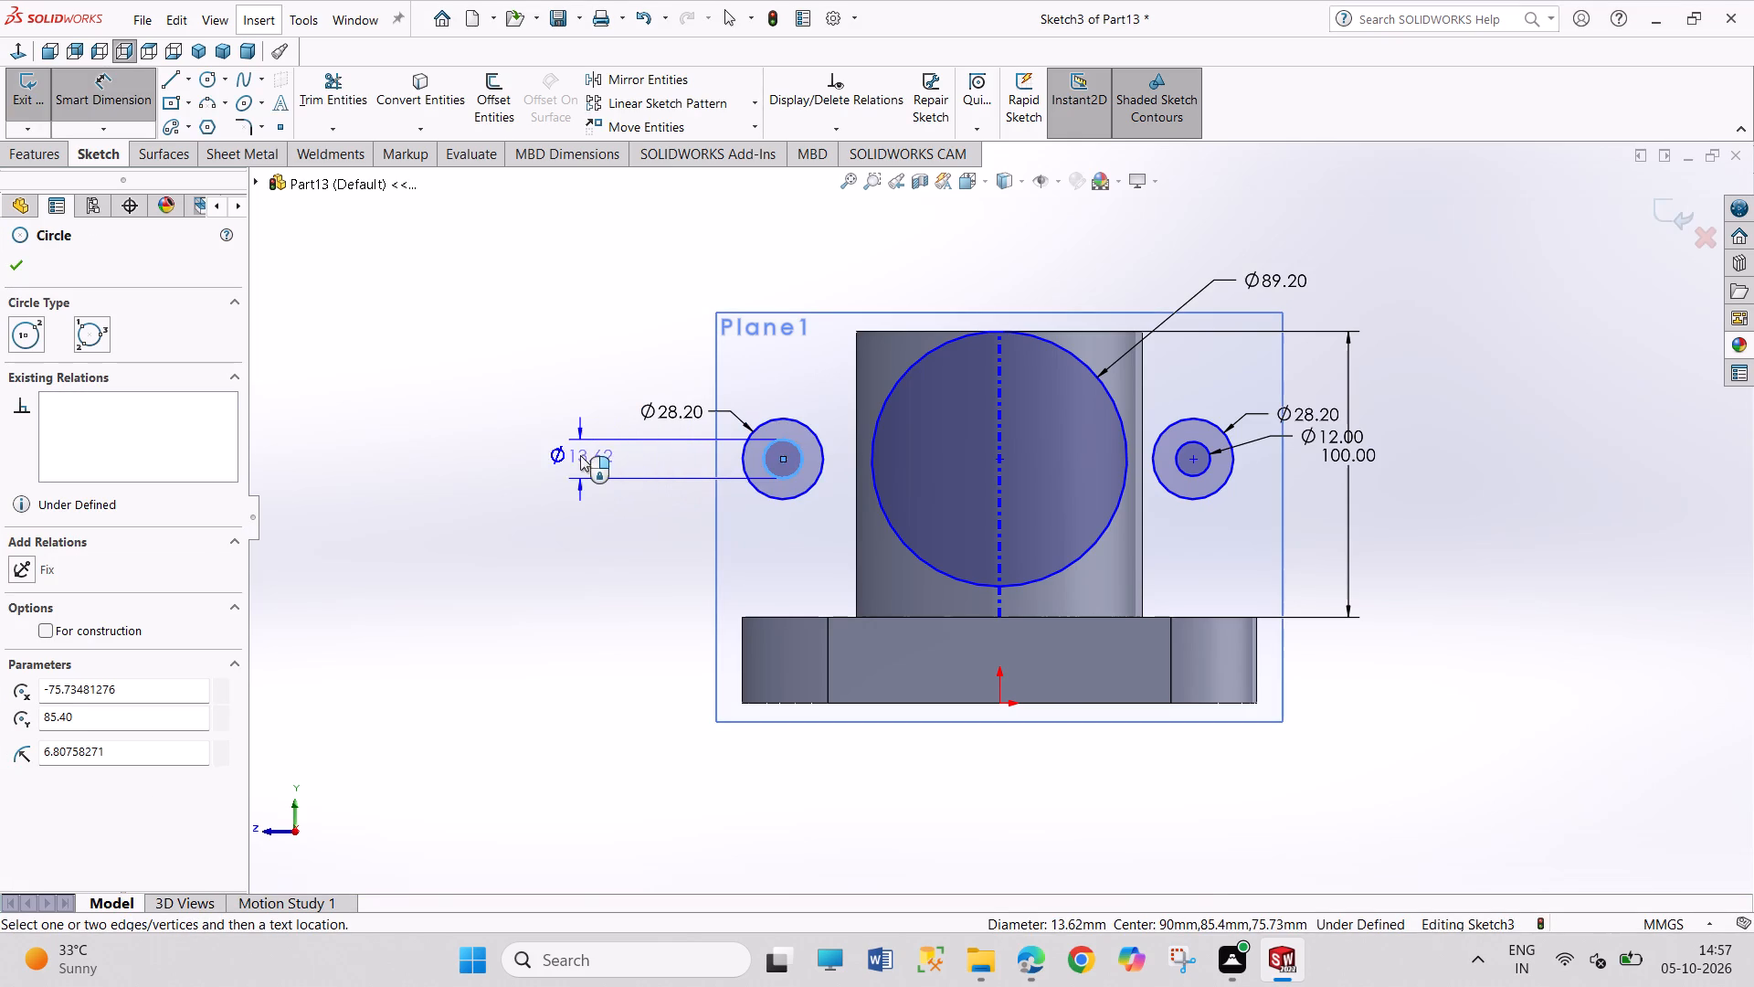
left_click(657, 350)
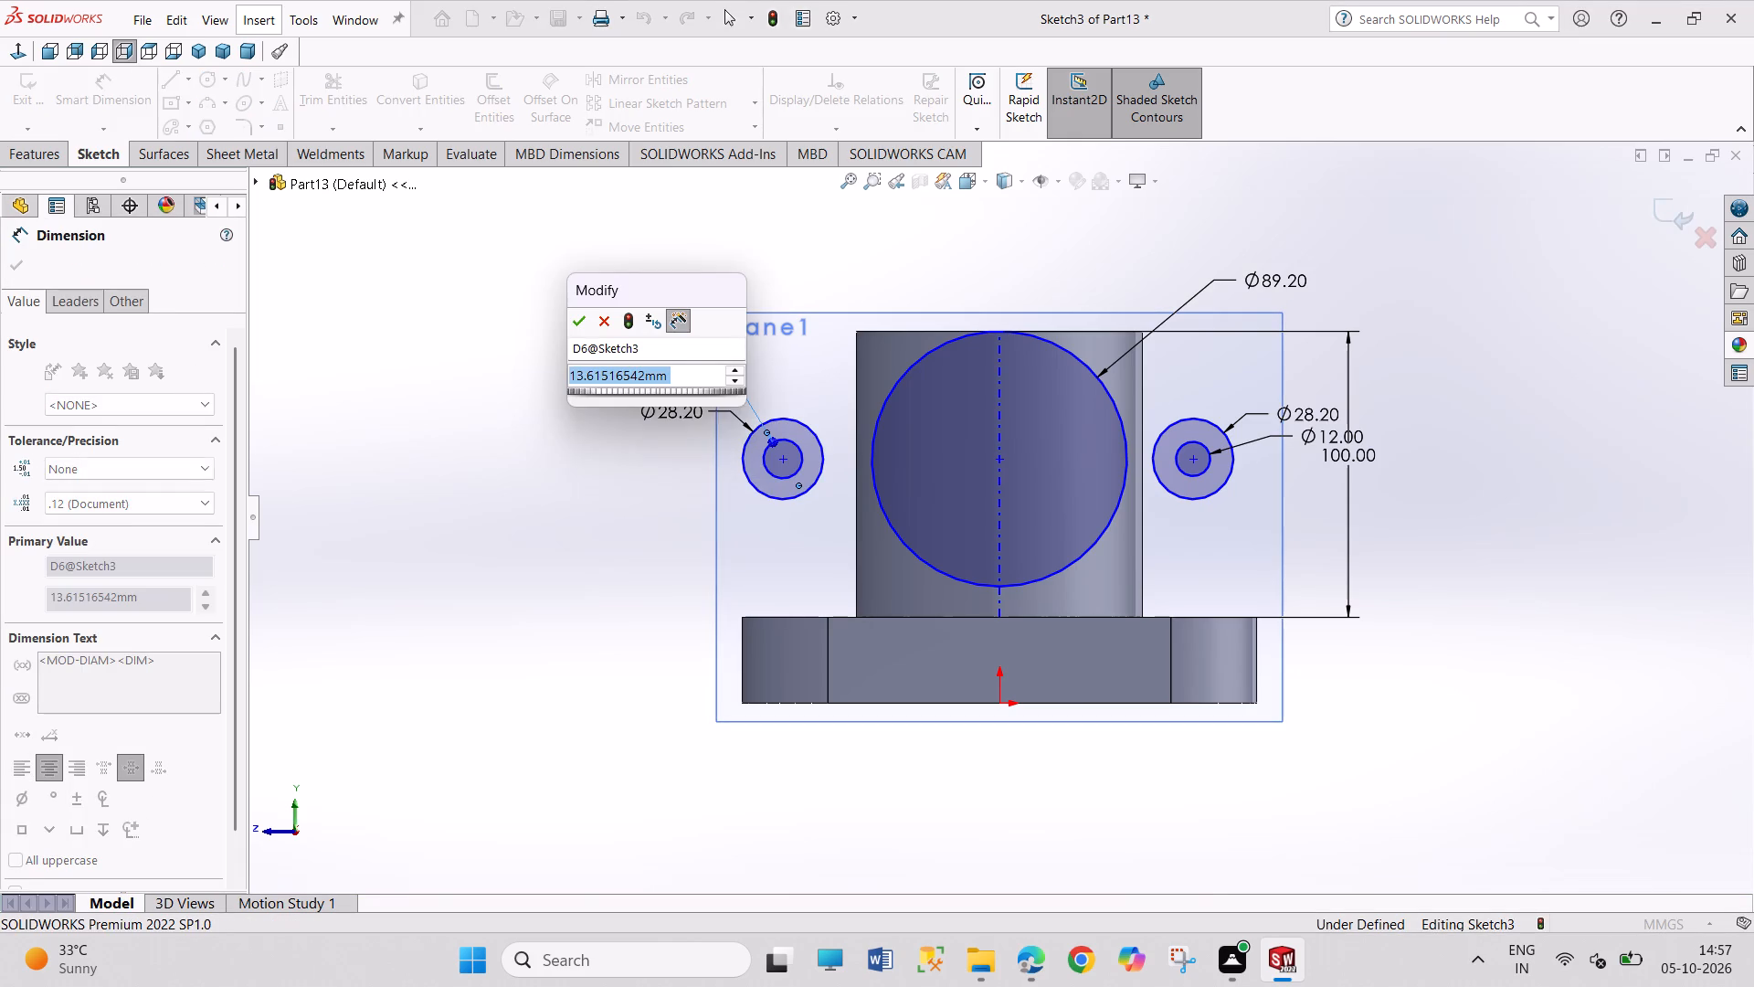
type("12")
key("Return")
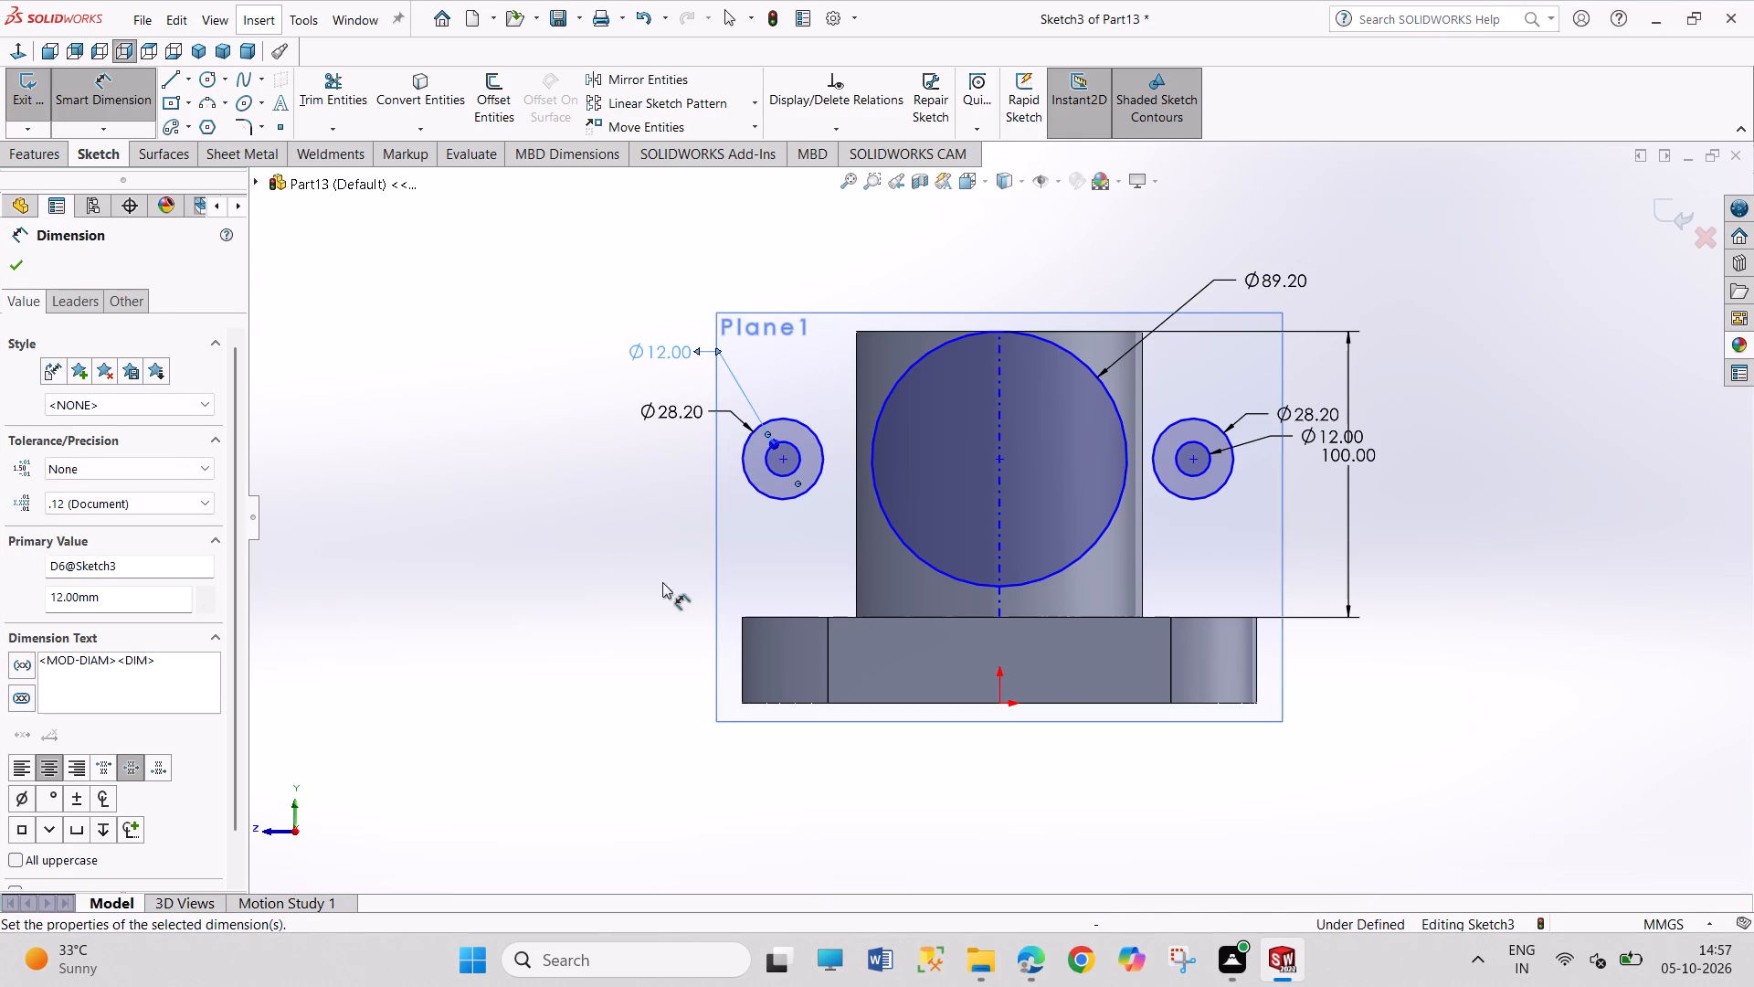
right_click(639, 588)
left_click(687, 654)
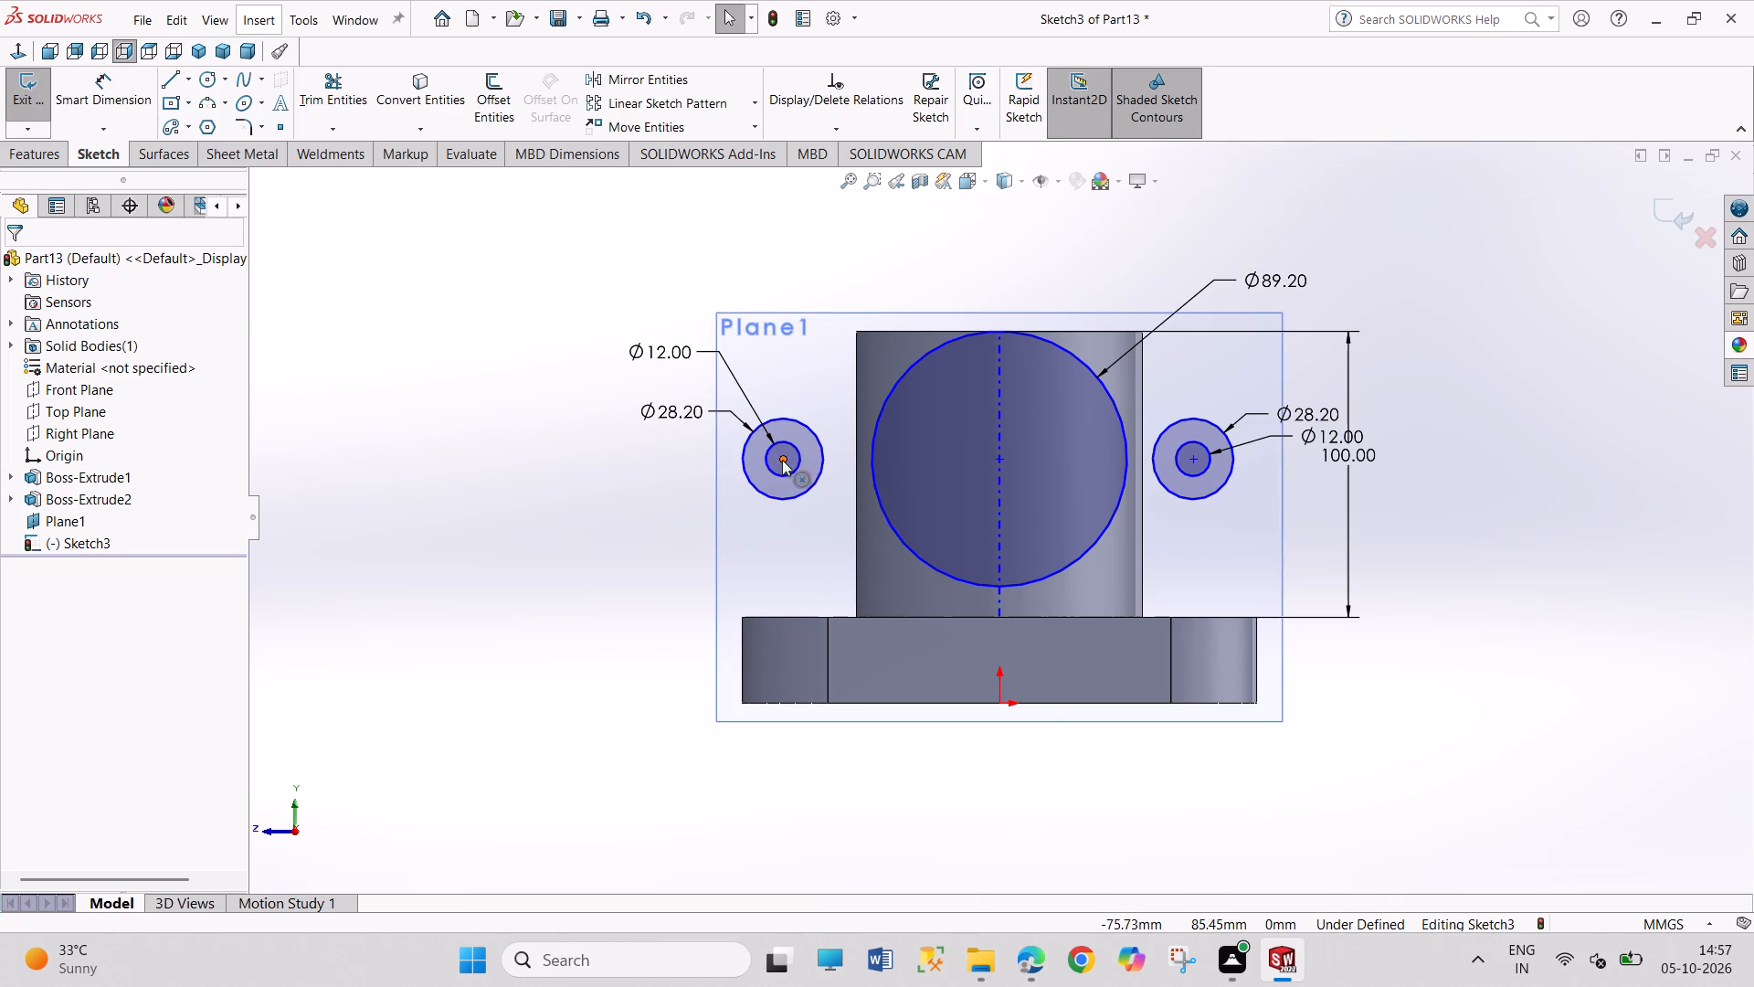
Add a horizontal relation between the centres of the second concentric pair and the large circle.
left_click(782, 460)
left_click(998, 459, "ctrl")
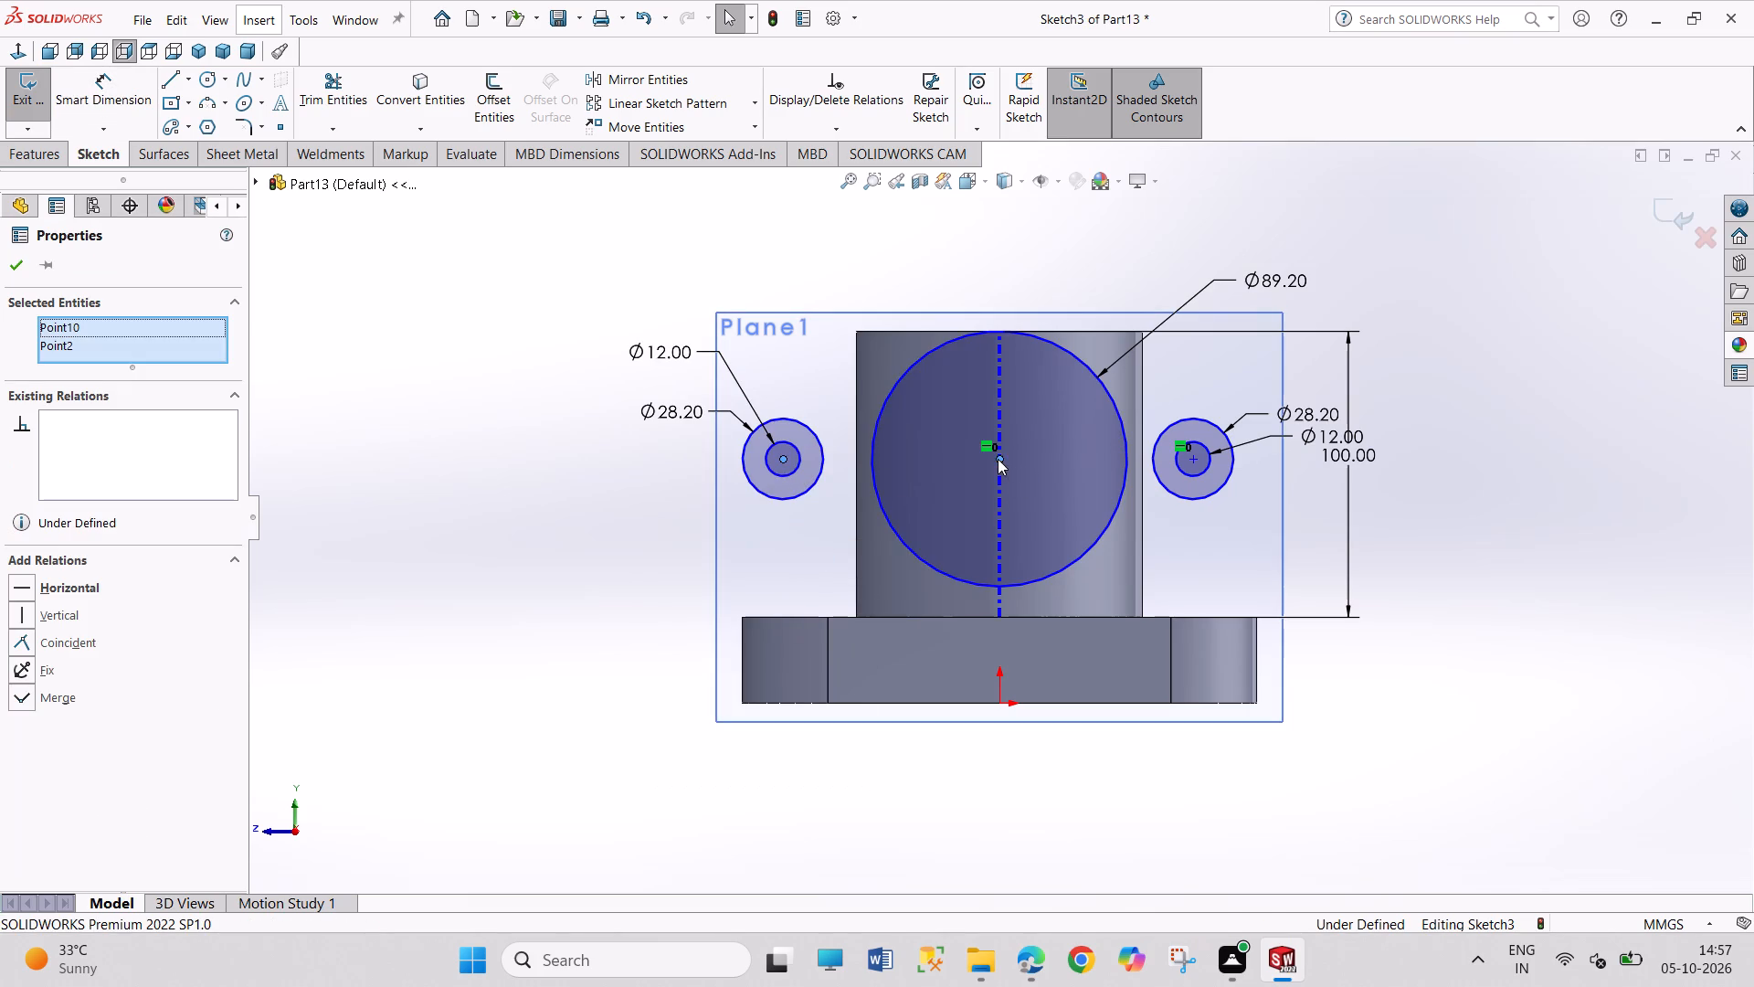
left_click(1047, 378)
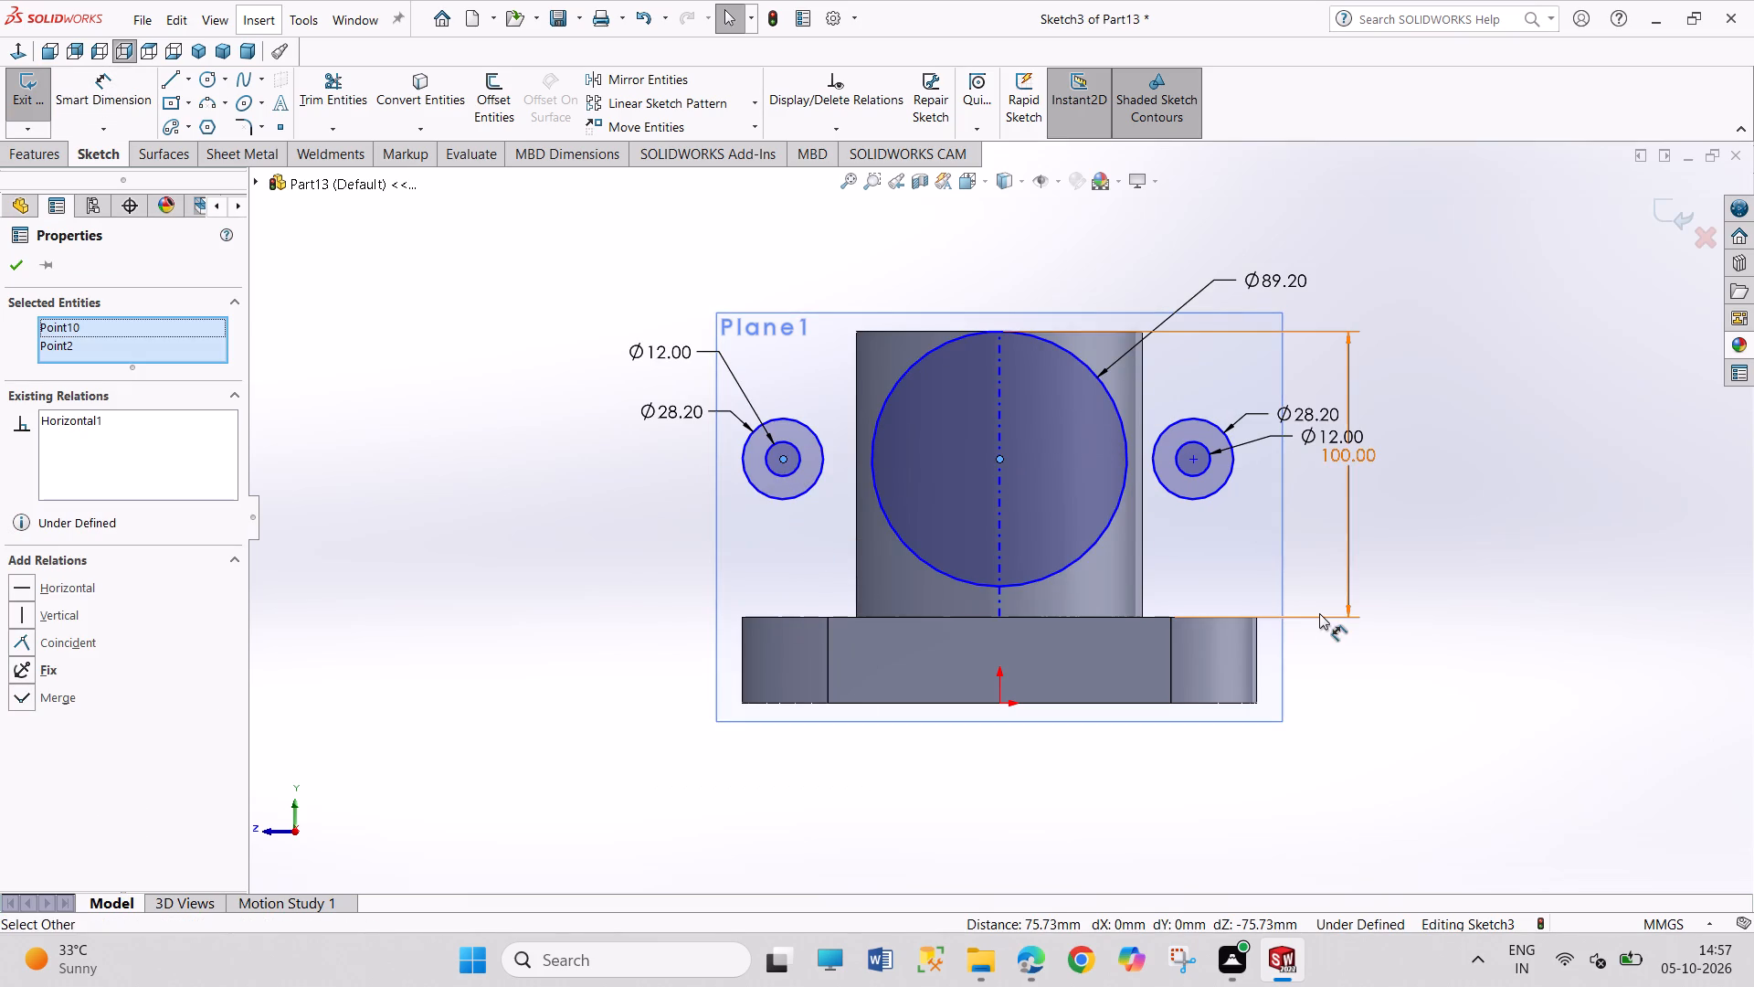
left_click(1319, 613)
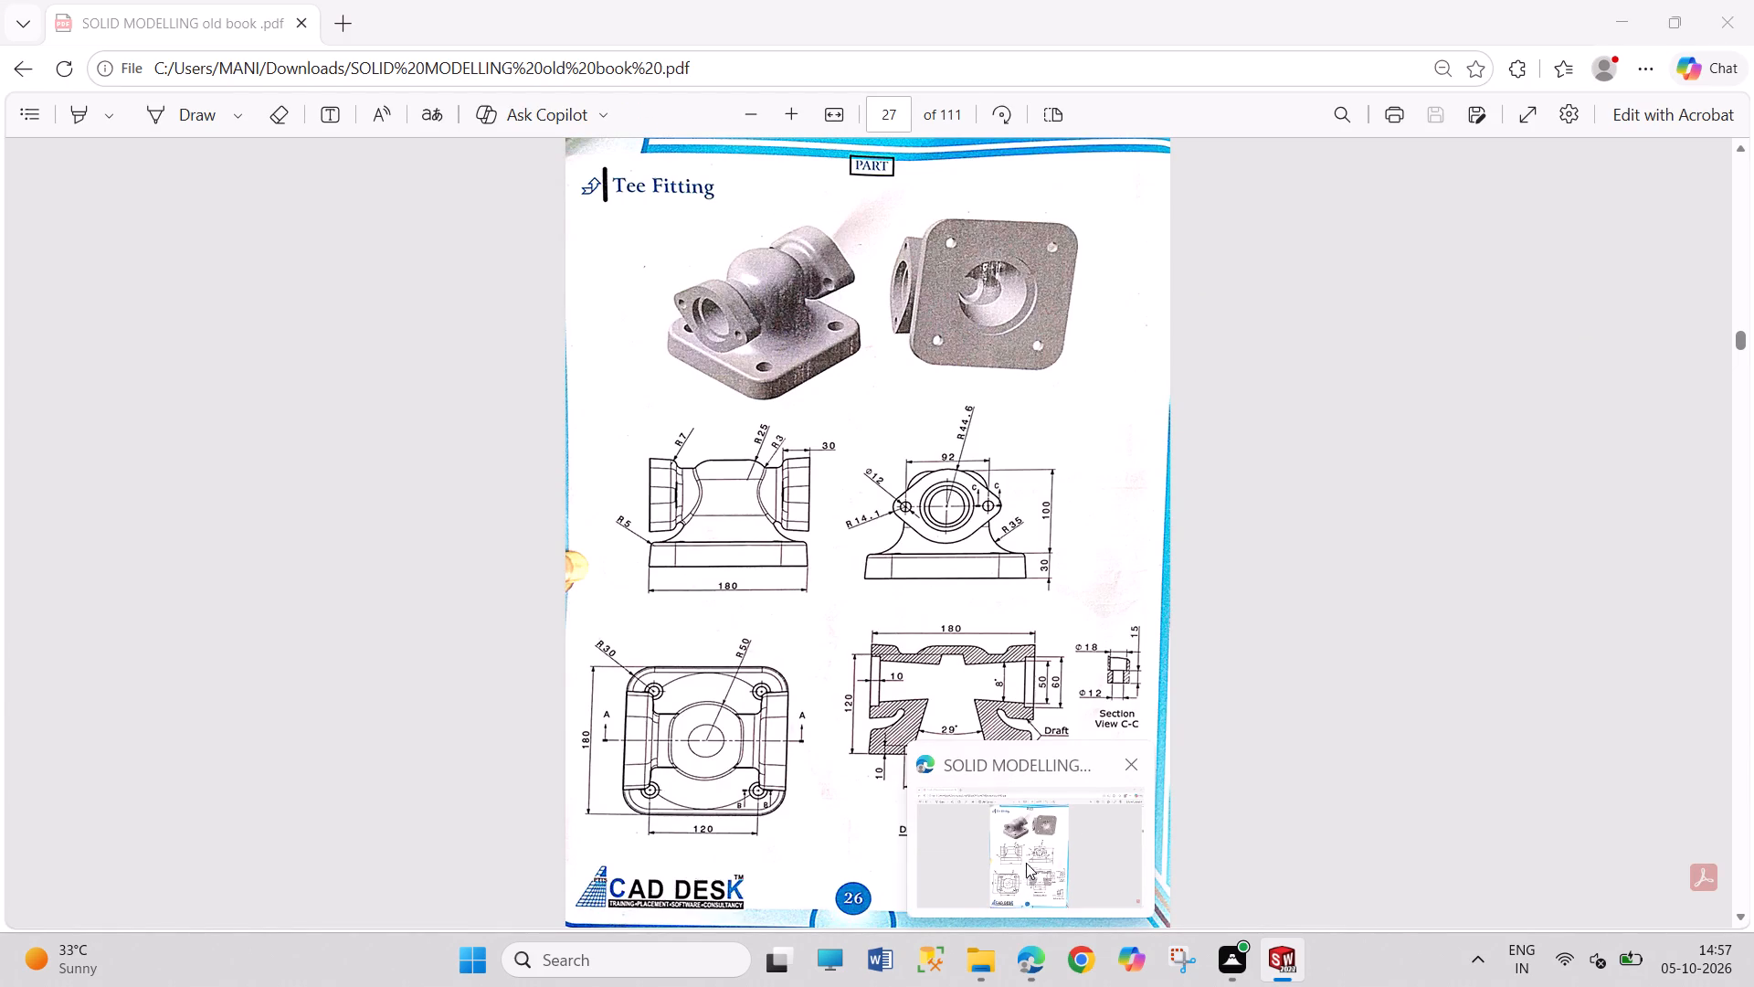
Dimension the horizontal distance between the centres of the two small concentric pairs to 92 mm.
right_click_drag(1302, 791, 1273, 564)
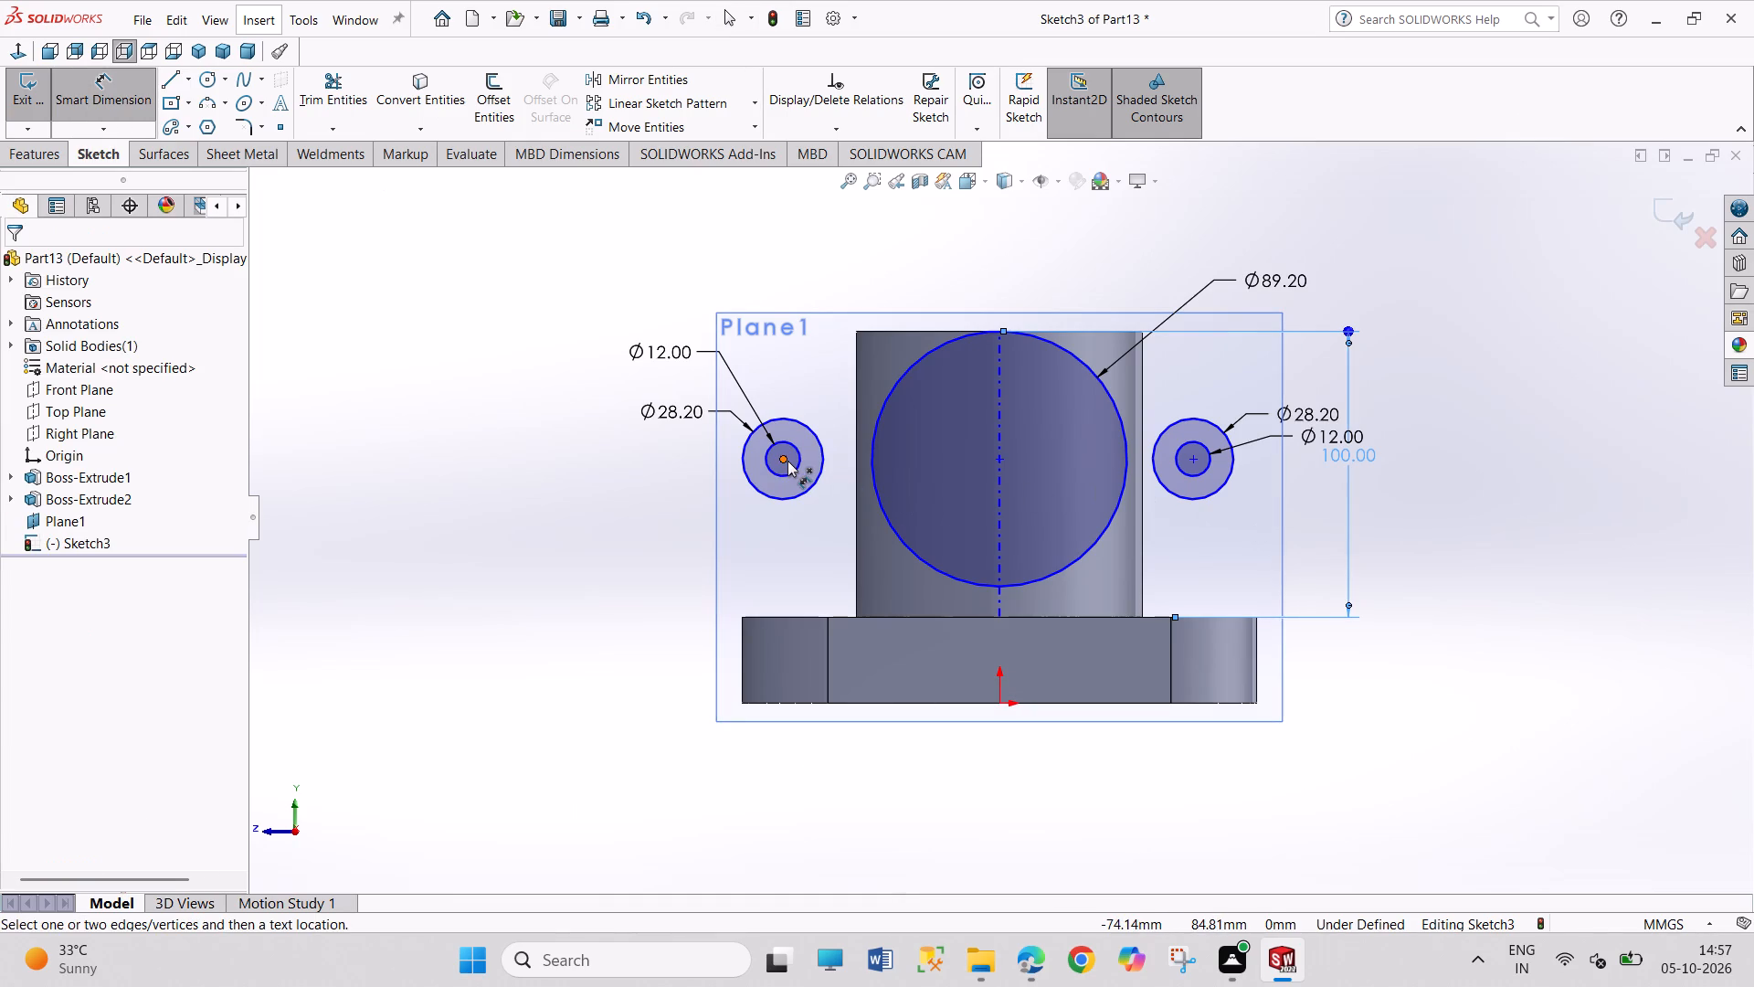
left_click(787, 461)
left_click(1192, 460)
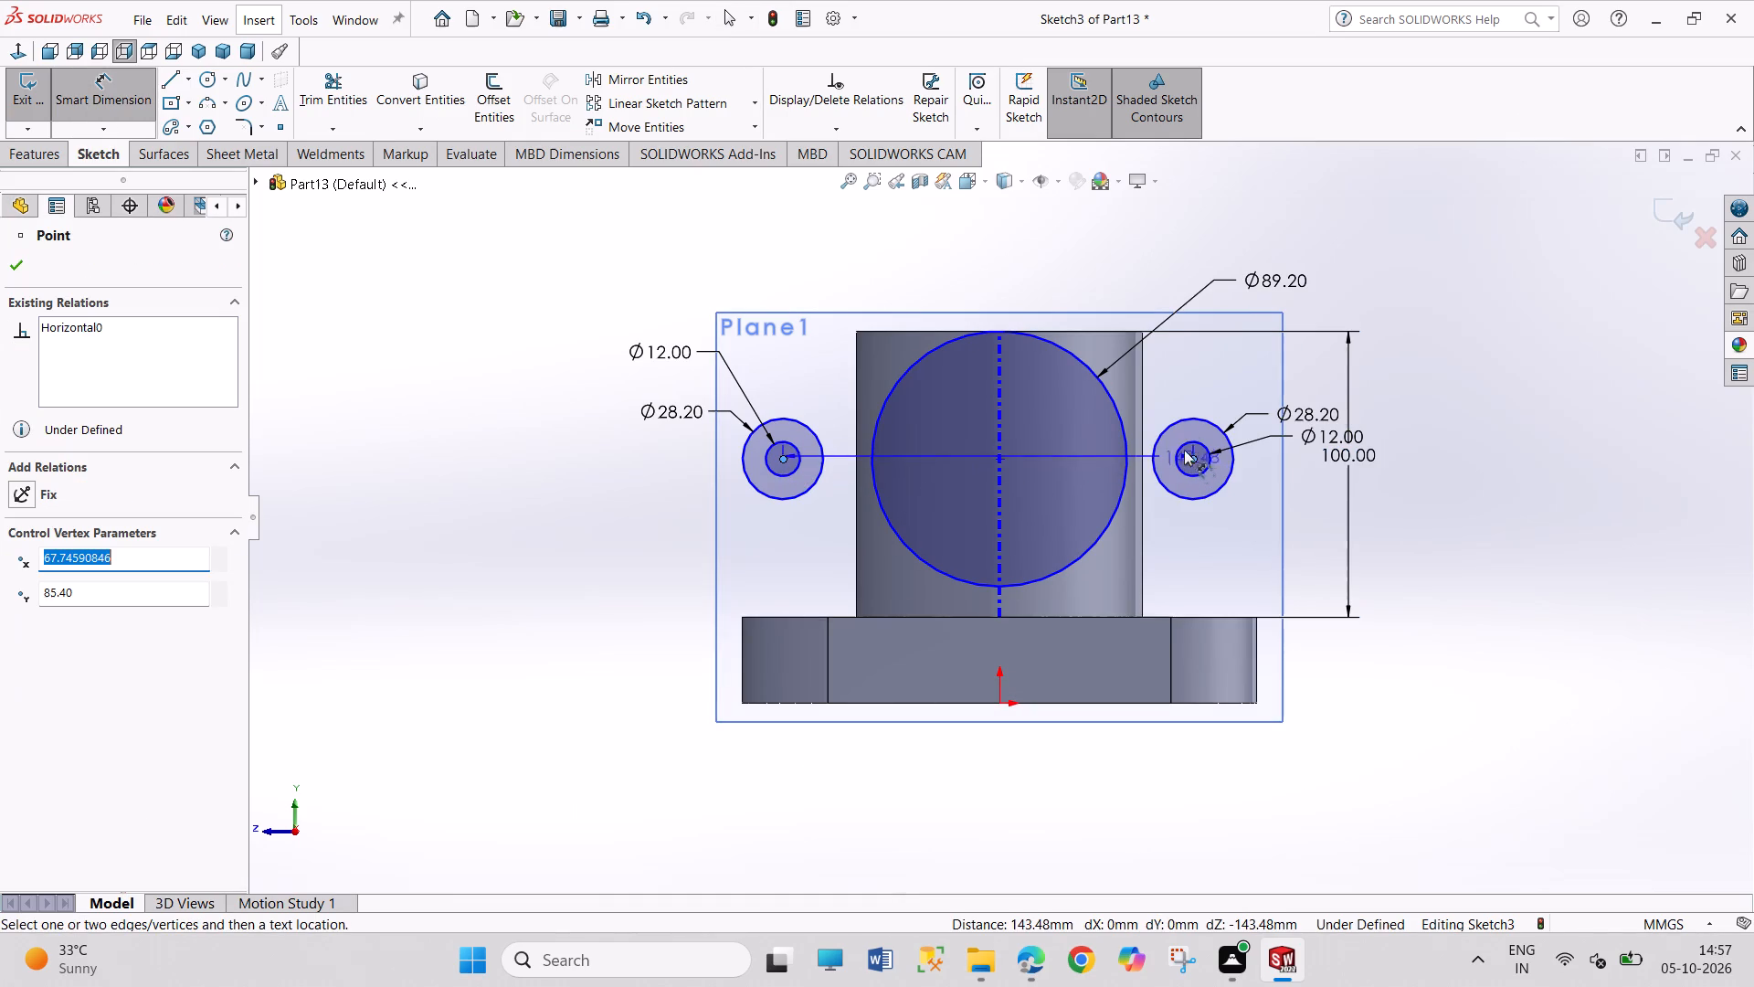
left_click(992, 278)
type("92.")
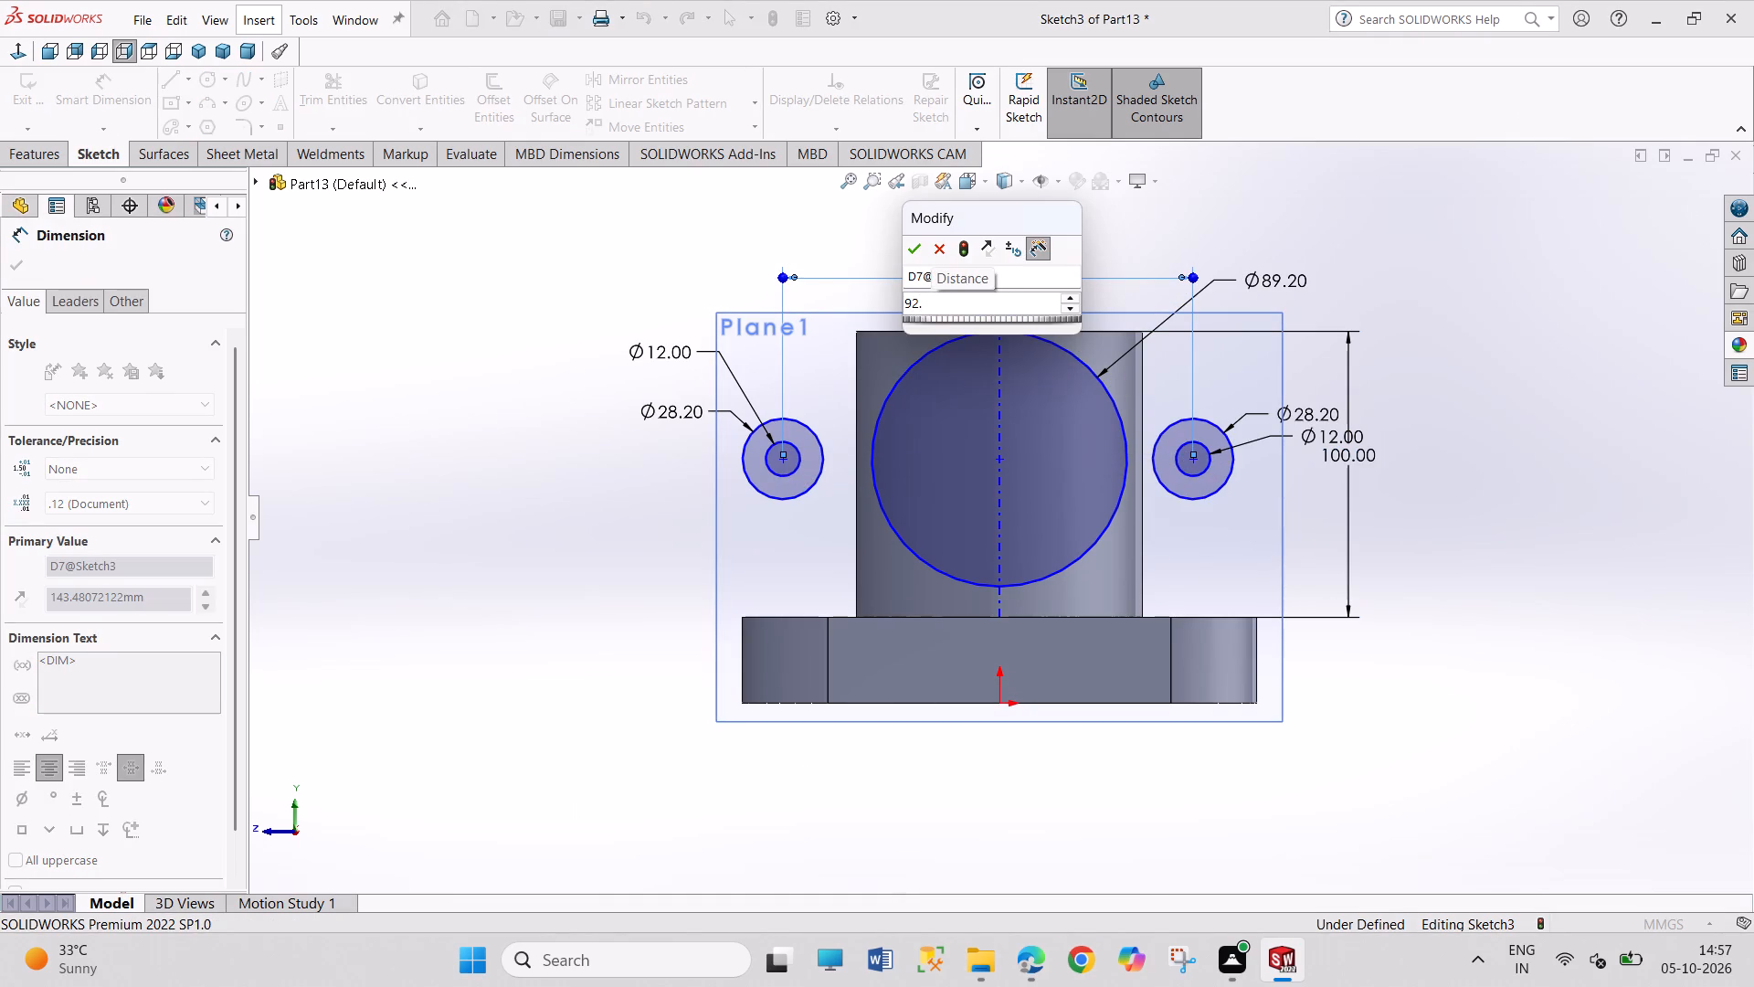
key("Return")
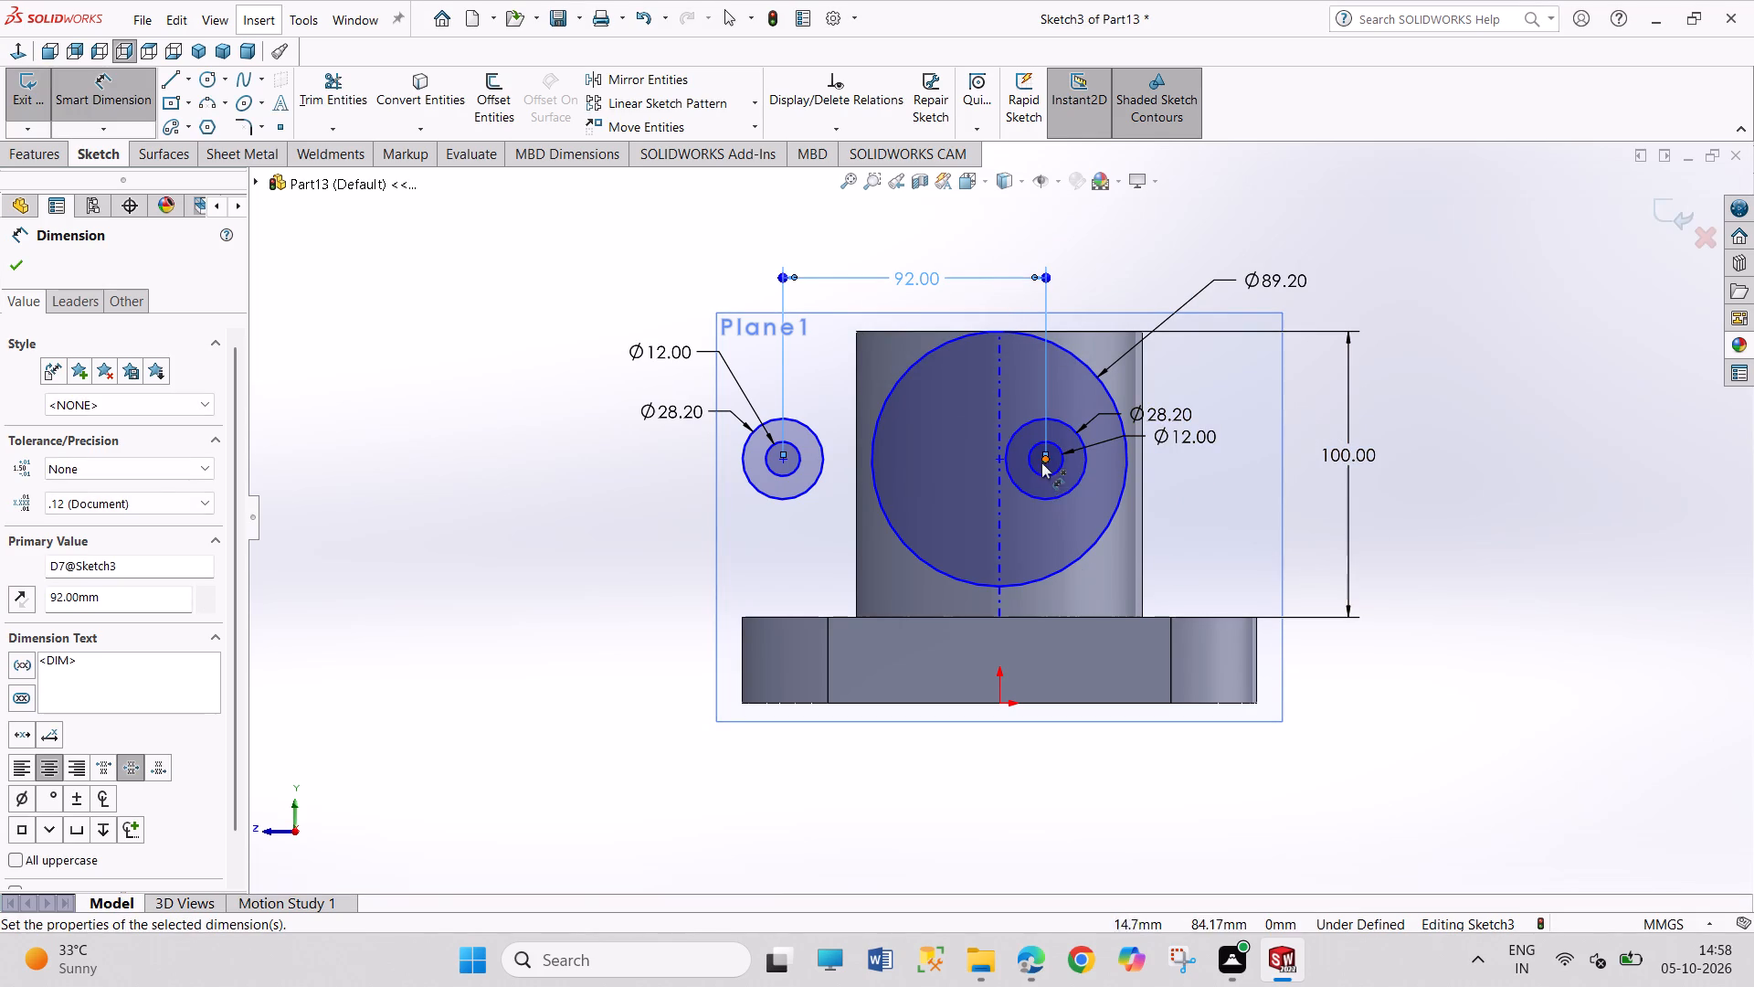
Dimension the first concentric pair's centre horizontally from the origin to 92/2, giving 46 mm.
left_click(1046, 461)
left_click(1002, 706)
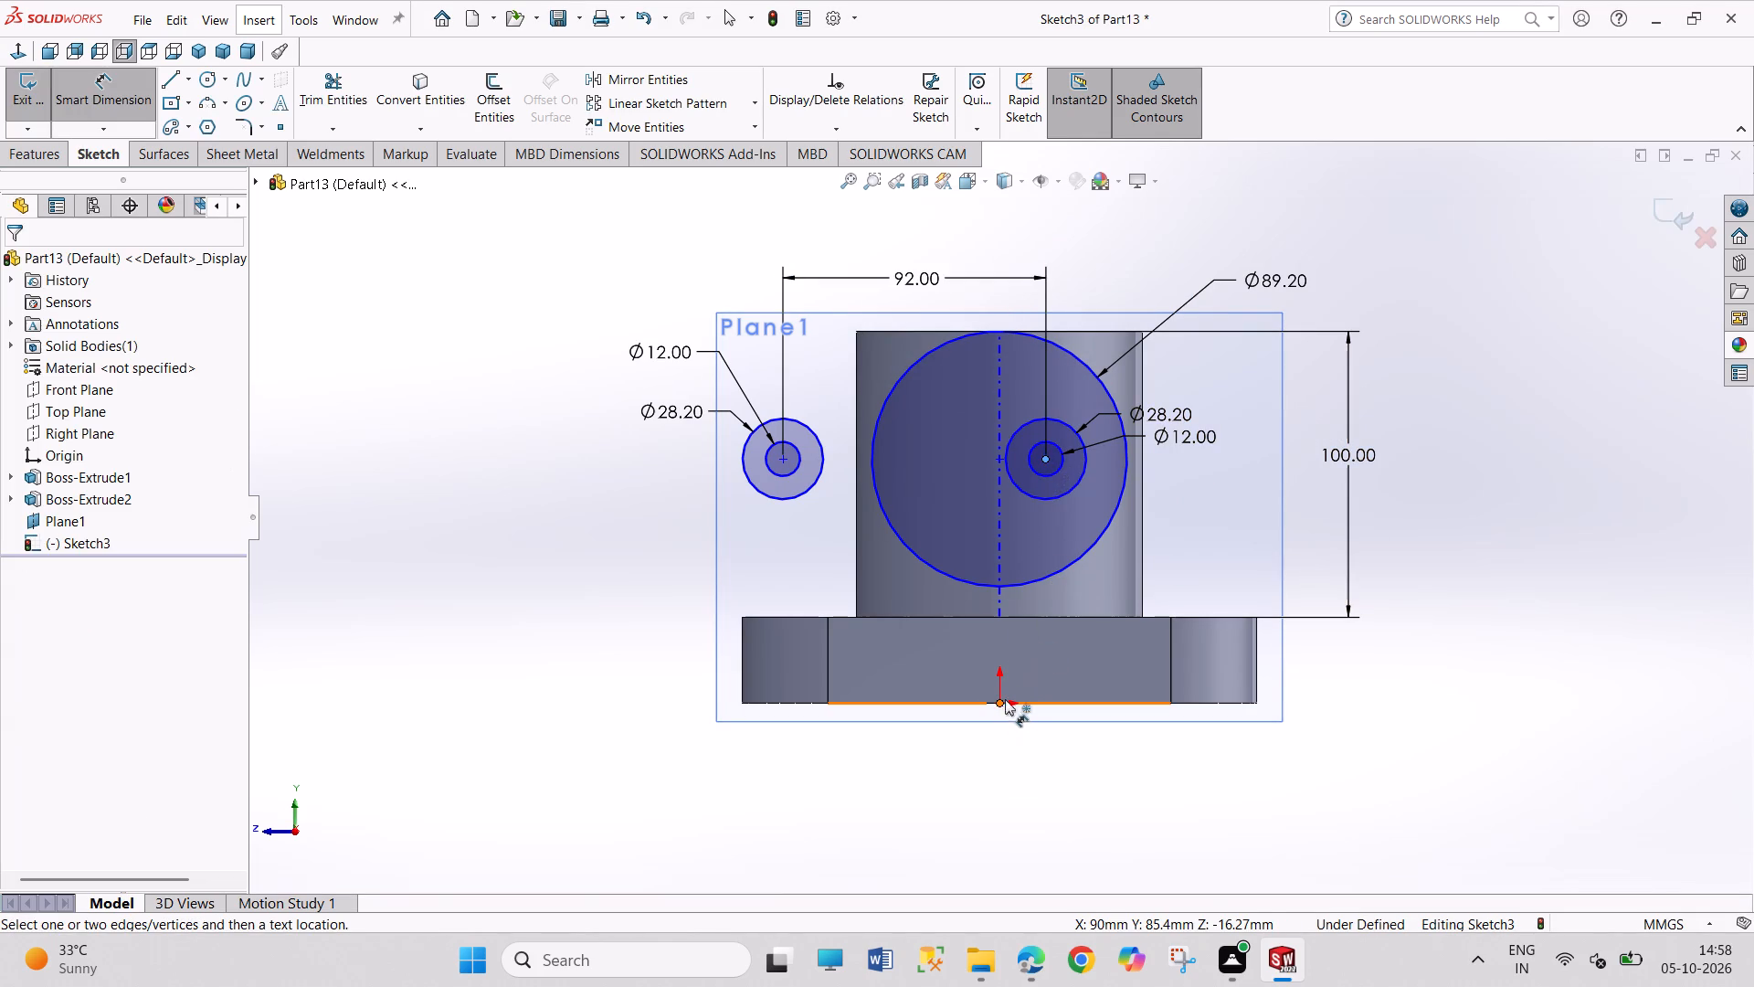
left_click(1011, 301)
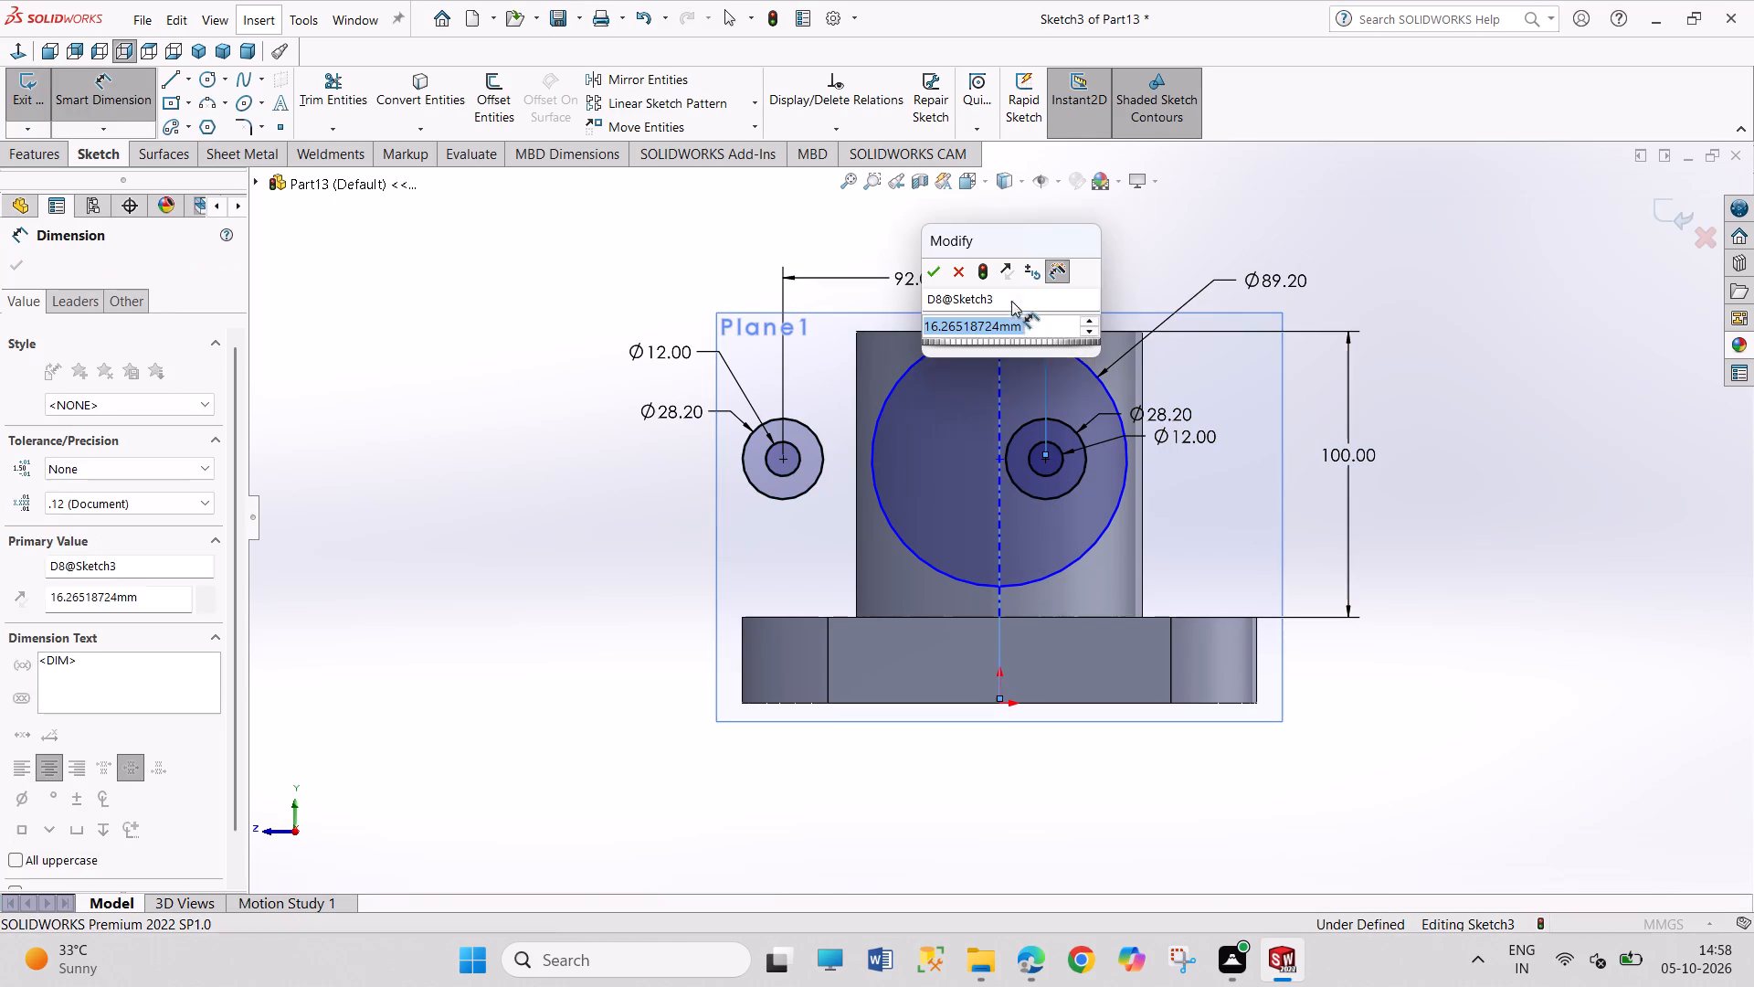
type("92/2")
key("Return")
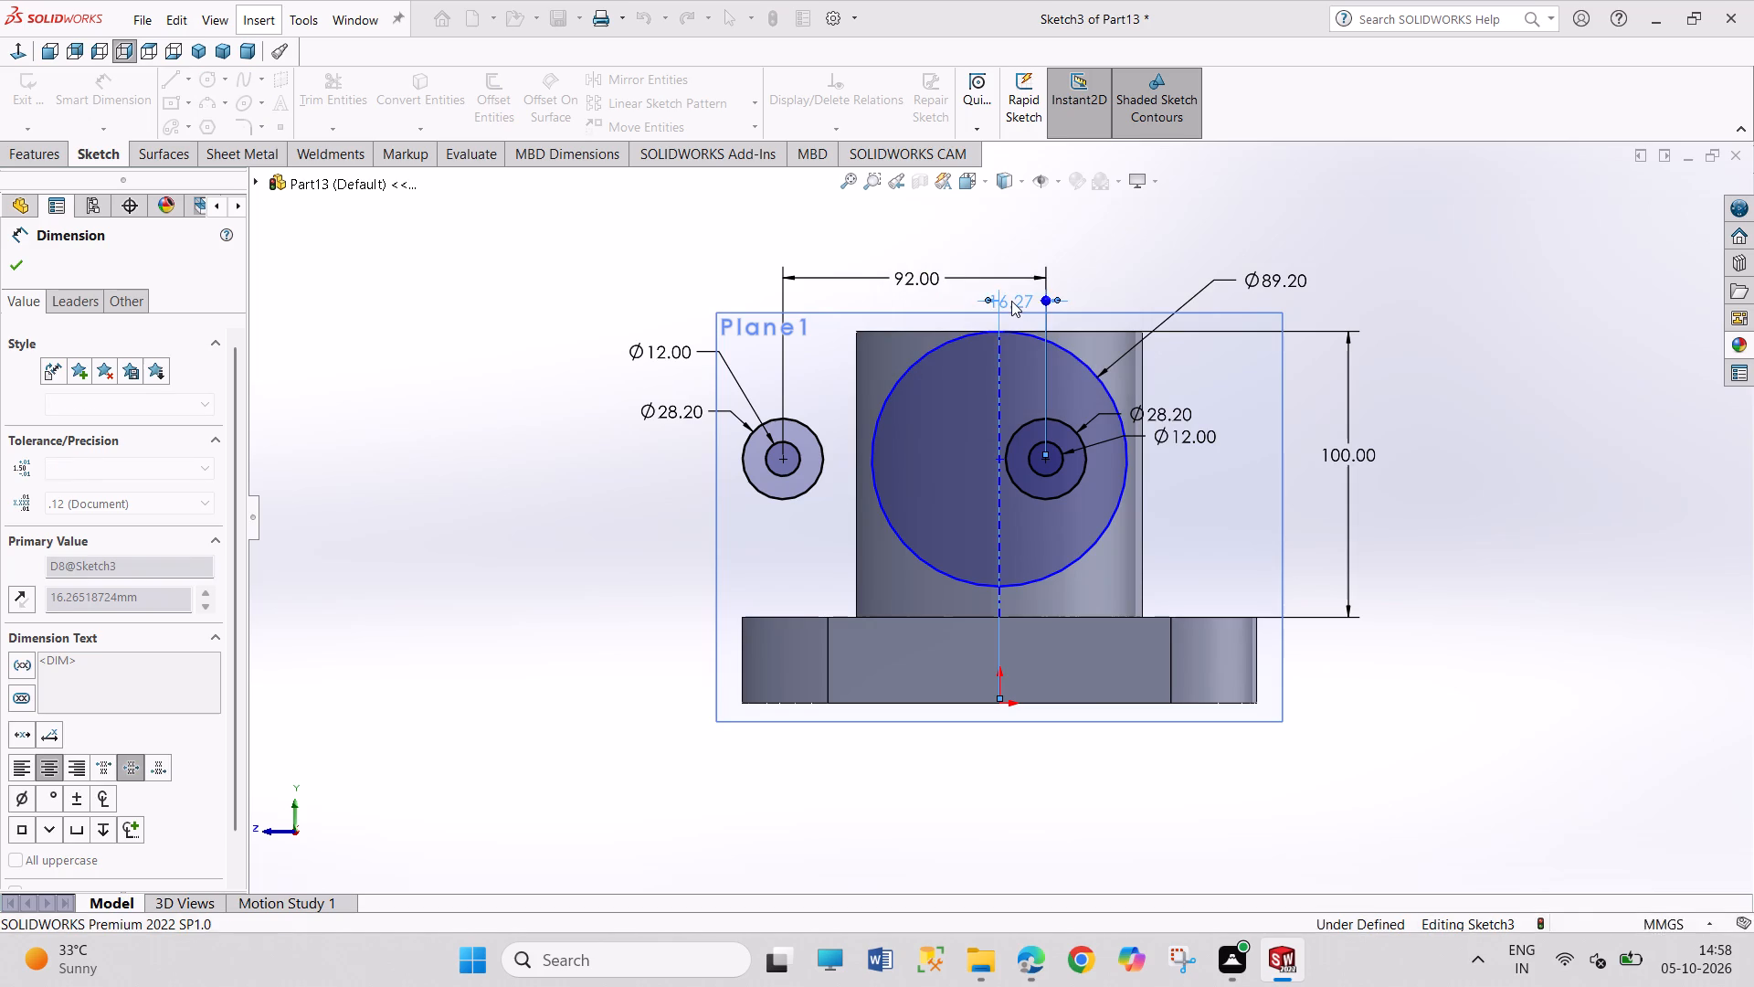
right_click(1564, 452)
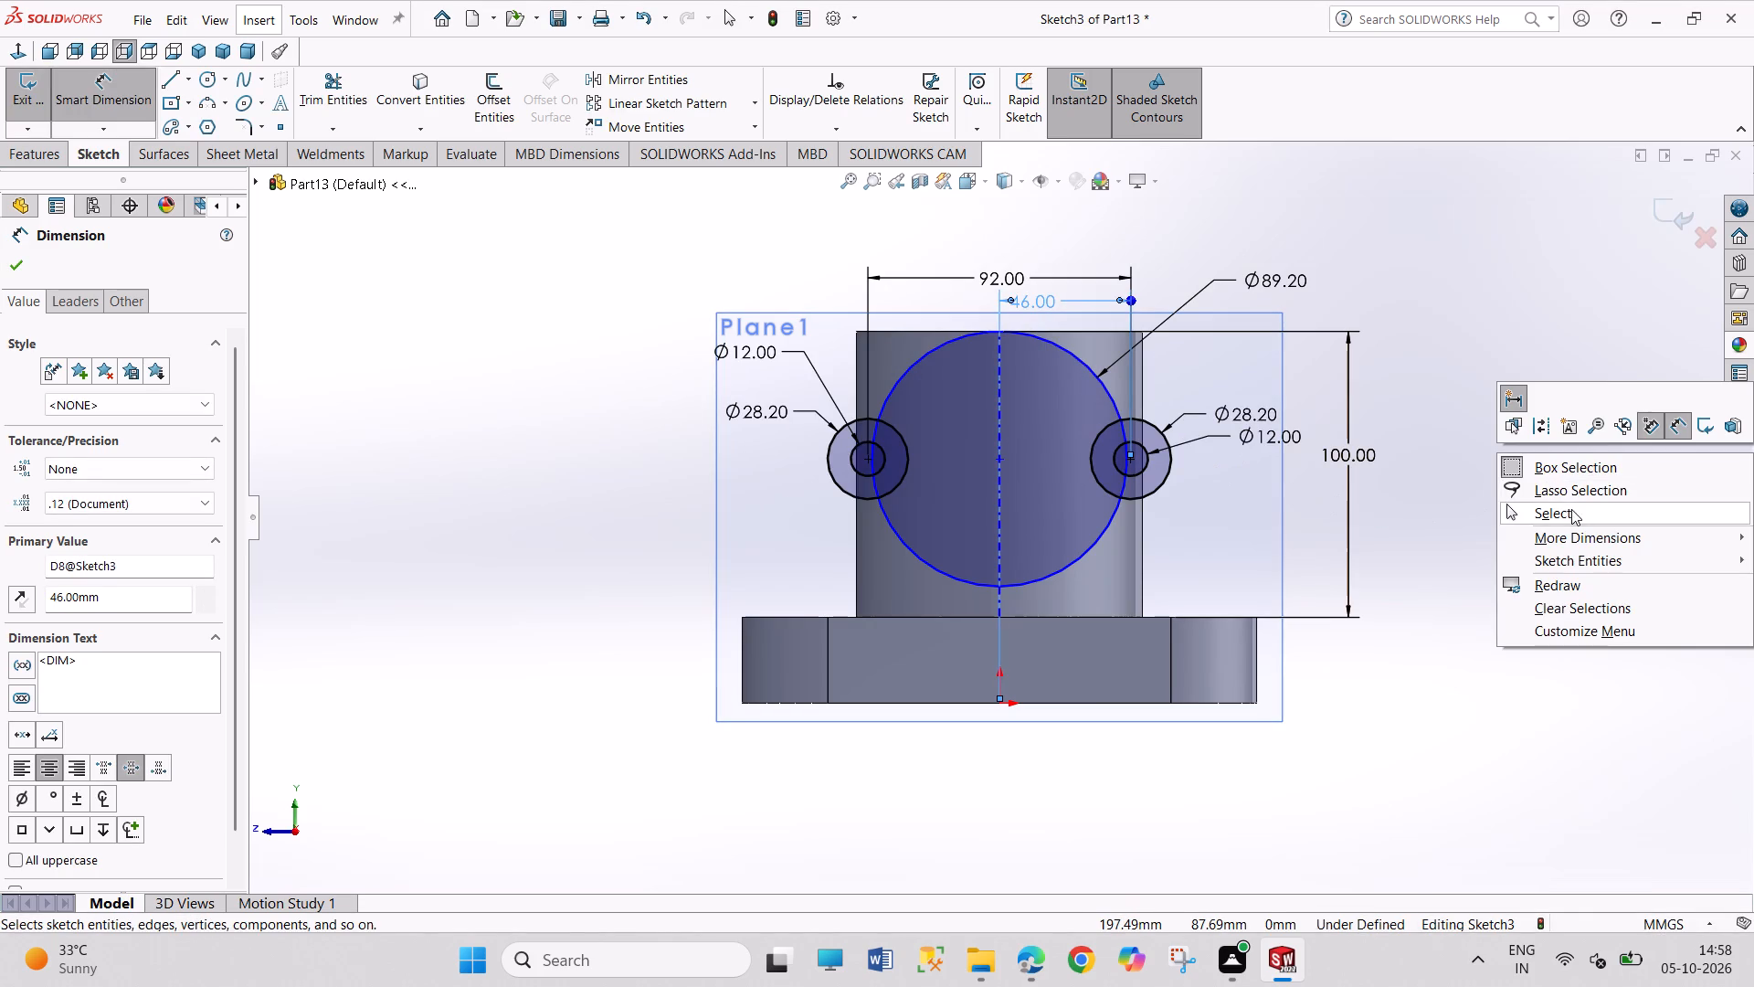
left_click(1571, 515)
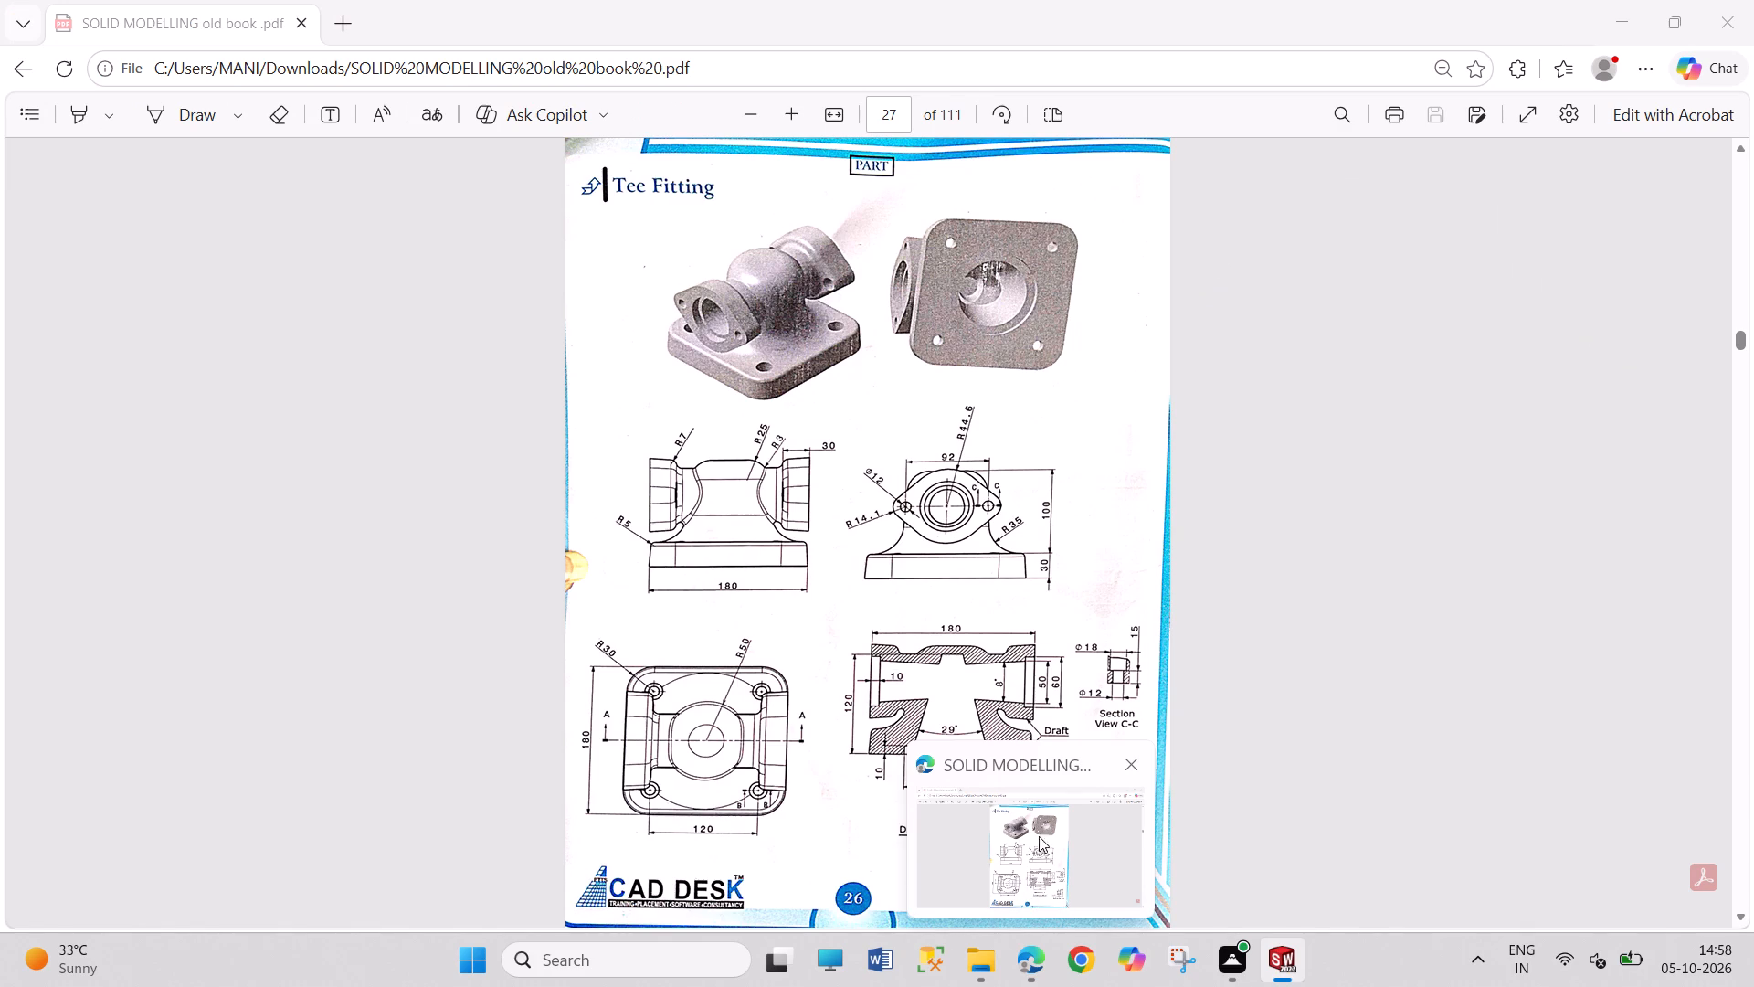
Add a vertical relation between the large circle's centre and the origin.
scroll(1094, 340, "down", 2)
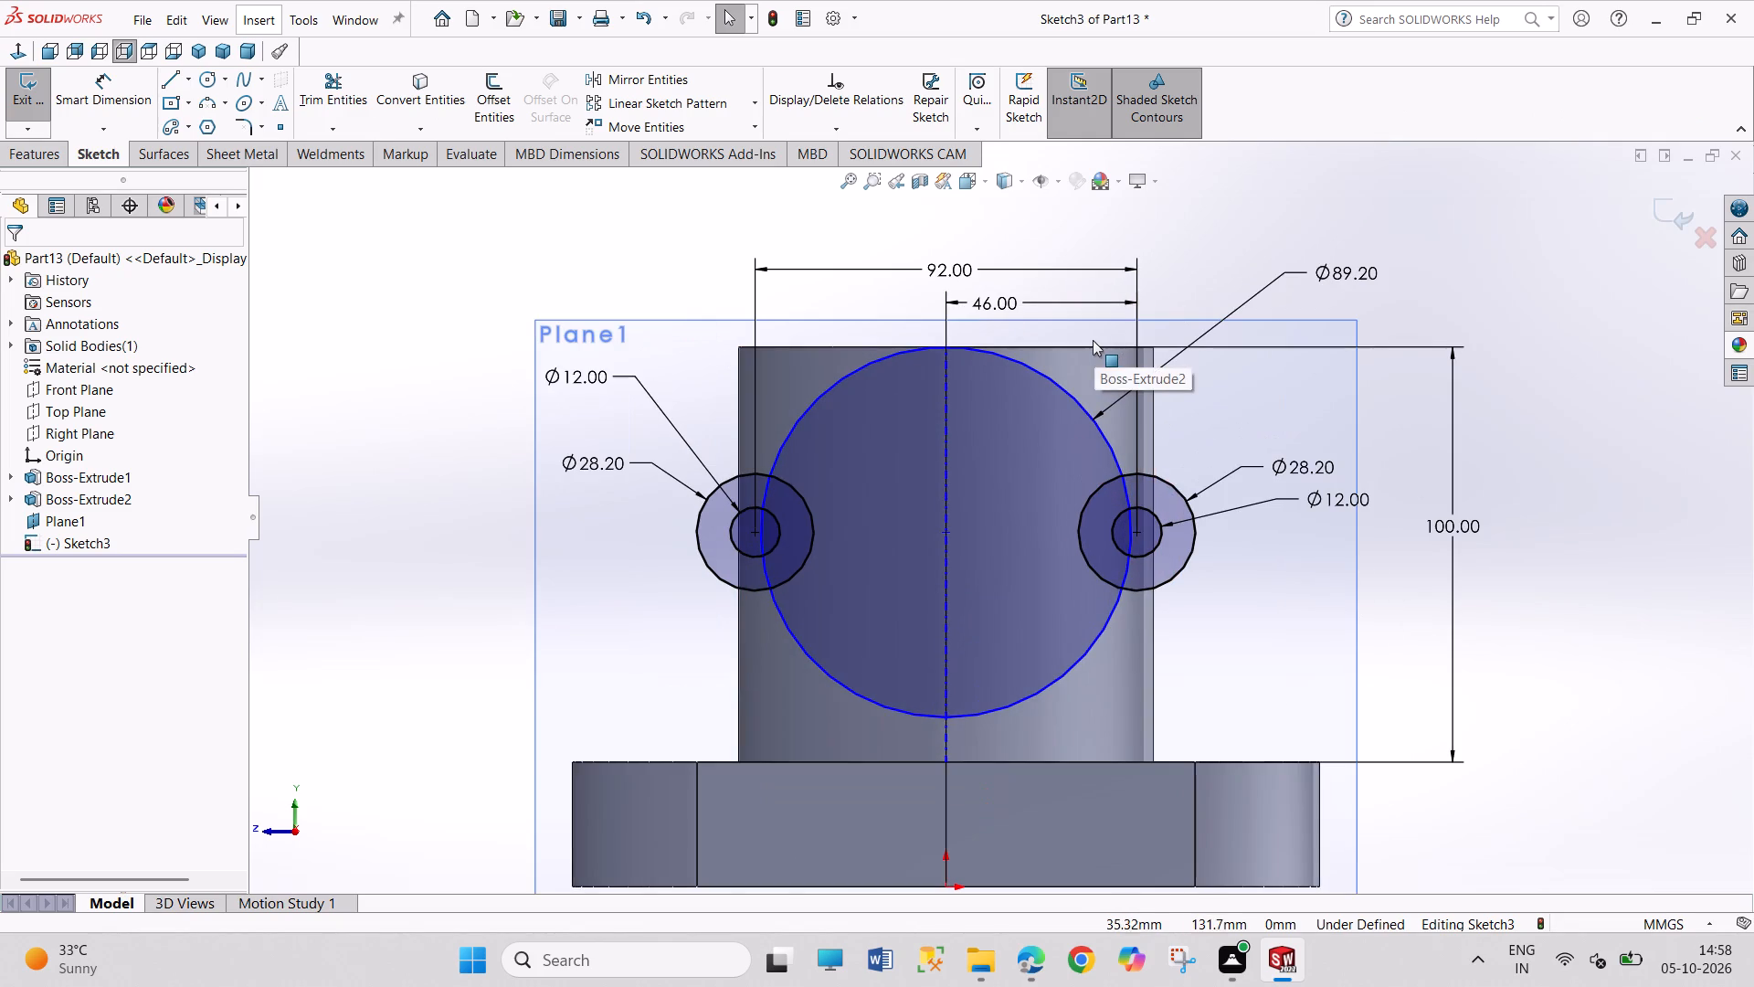
left_click(944, 534)
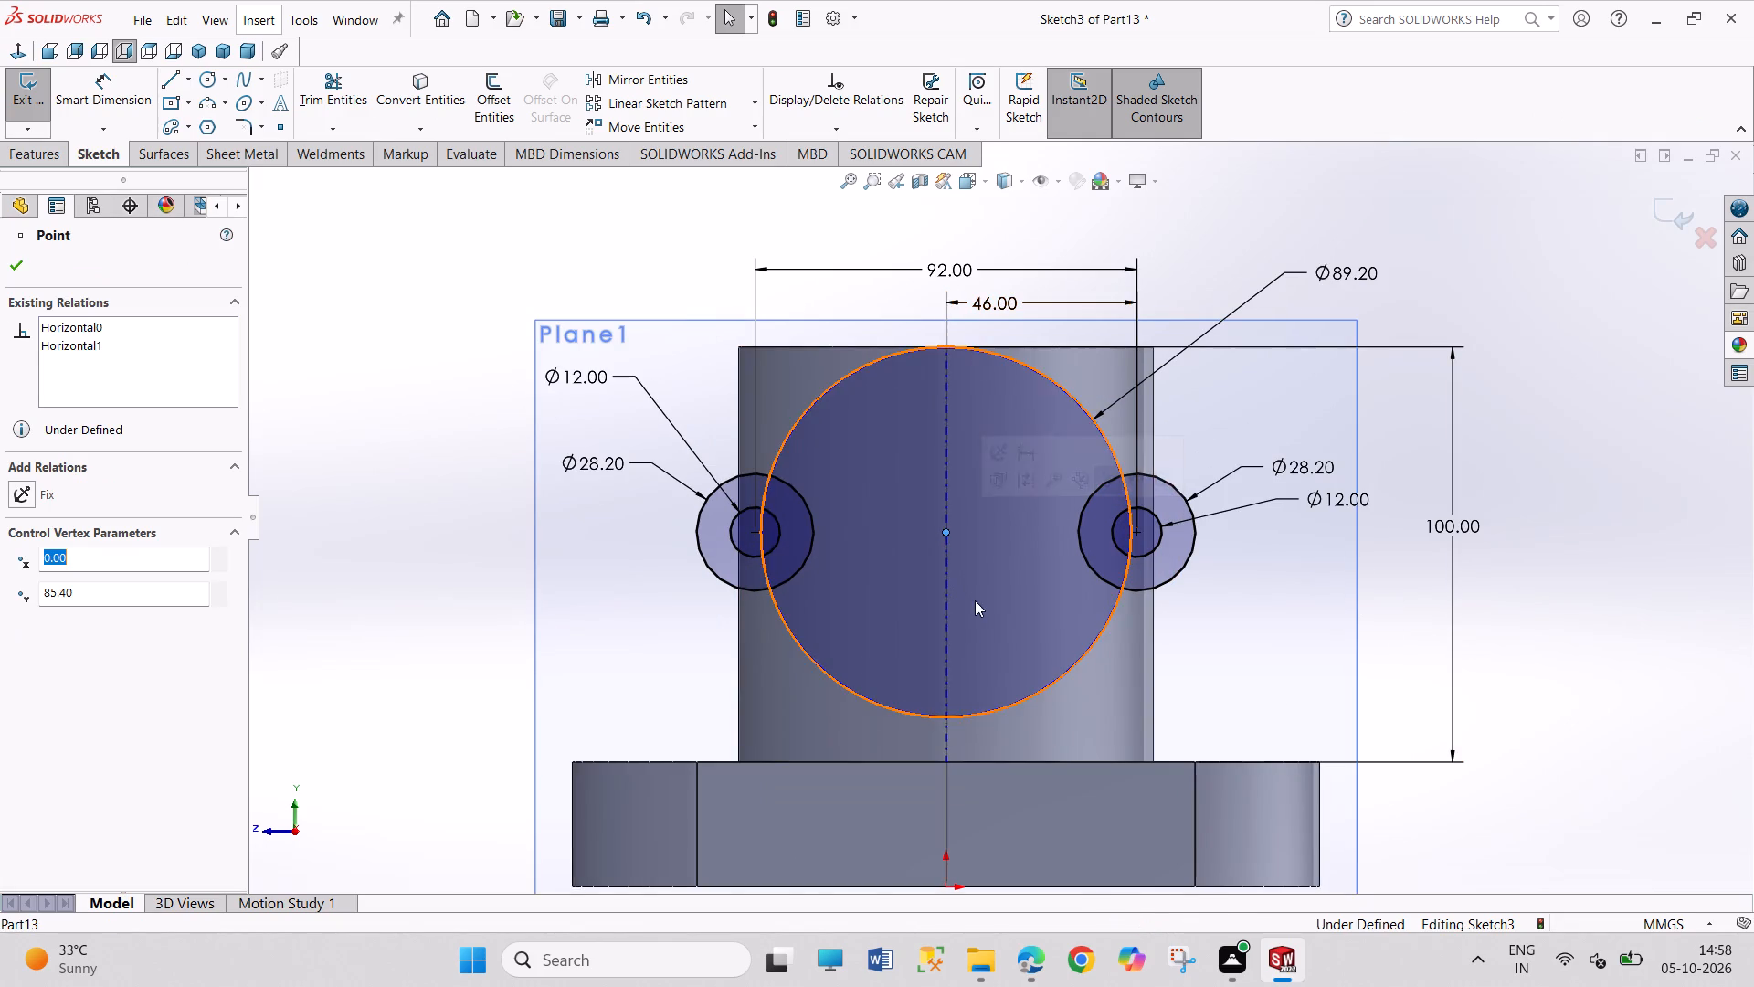
scroll(977, 603, "up", 2)
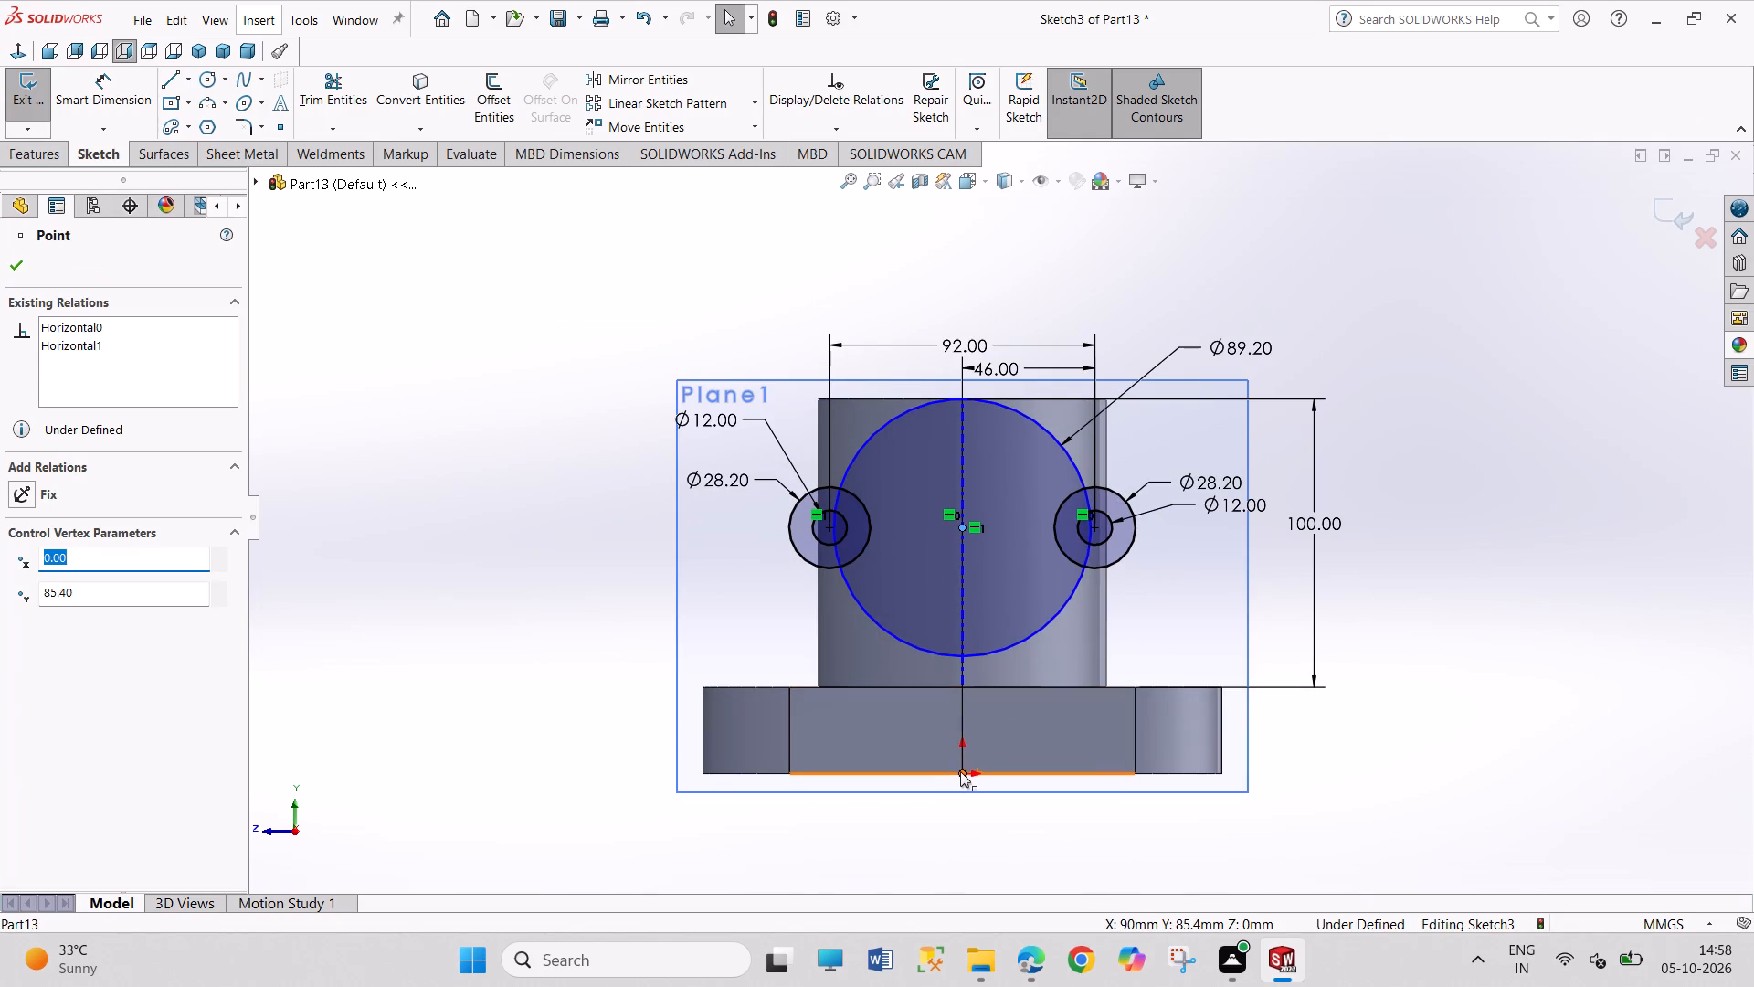
left_click(962, 771, "ctrl")
left_click(1035, 690)
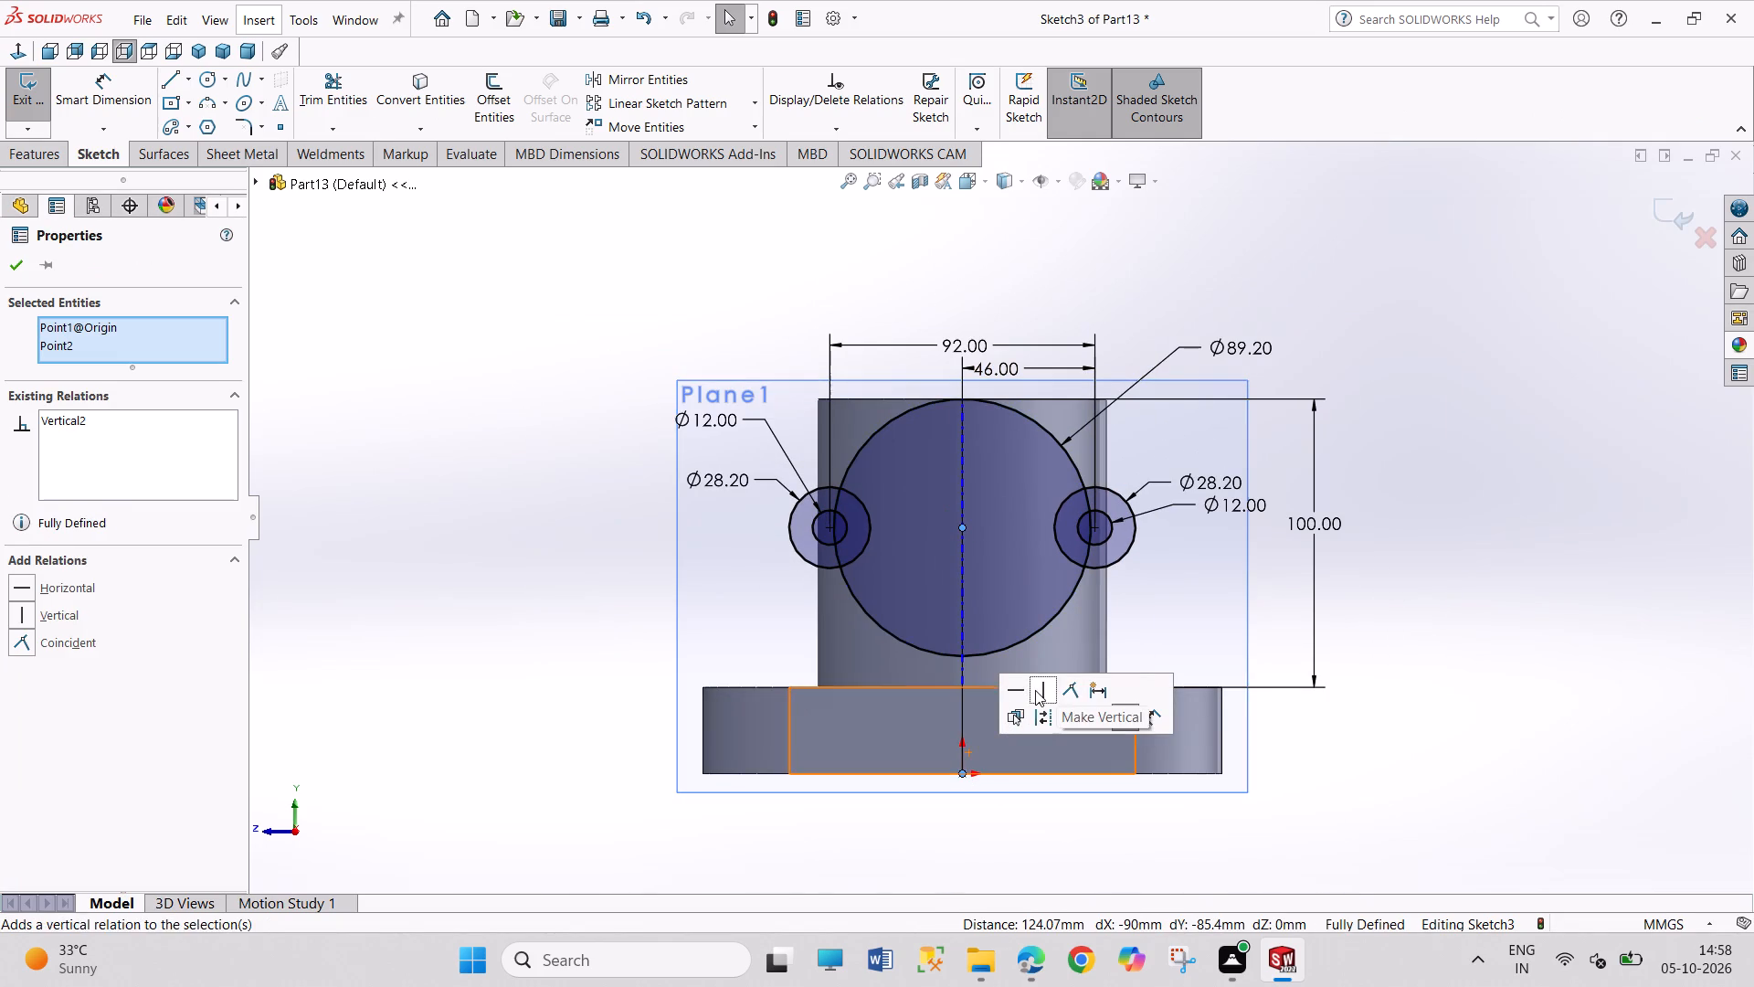
left_click(1371, 758)
Sketch a line about 34 mm long from the top of the second pair's 28.2 mm circle to the large circle's upper side.
scroll(967, 483, "down", 2)
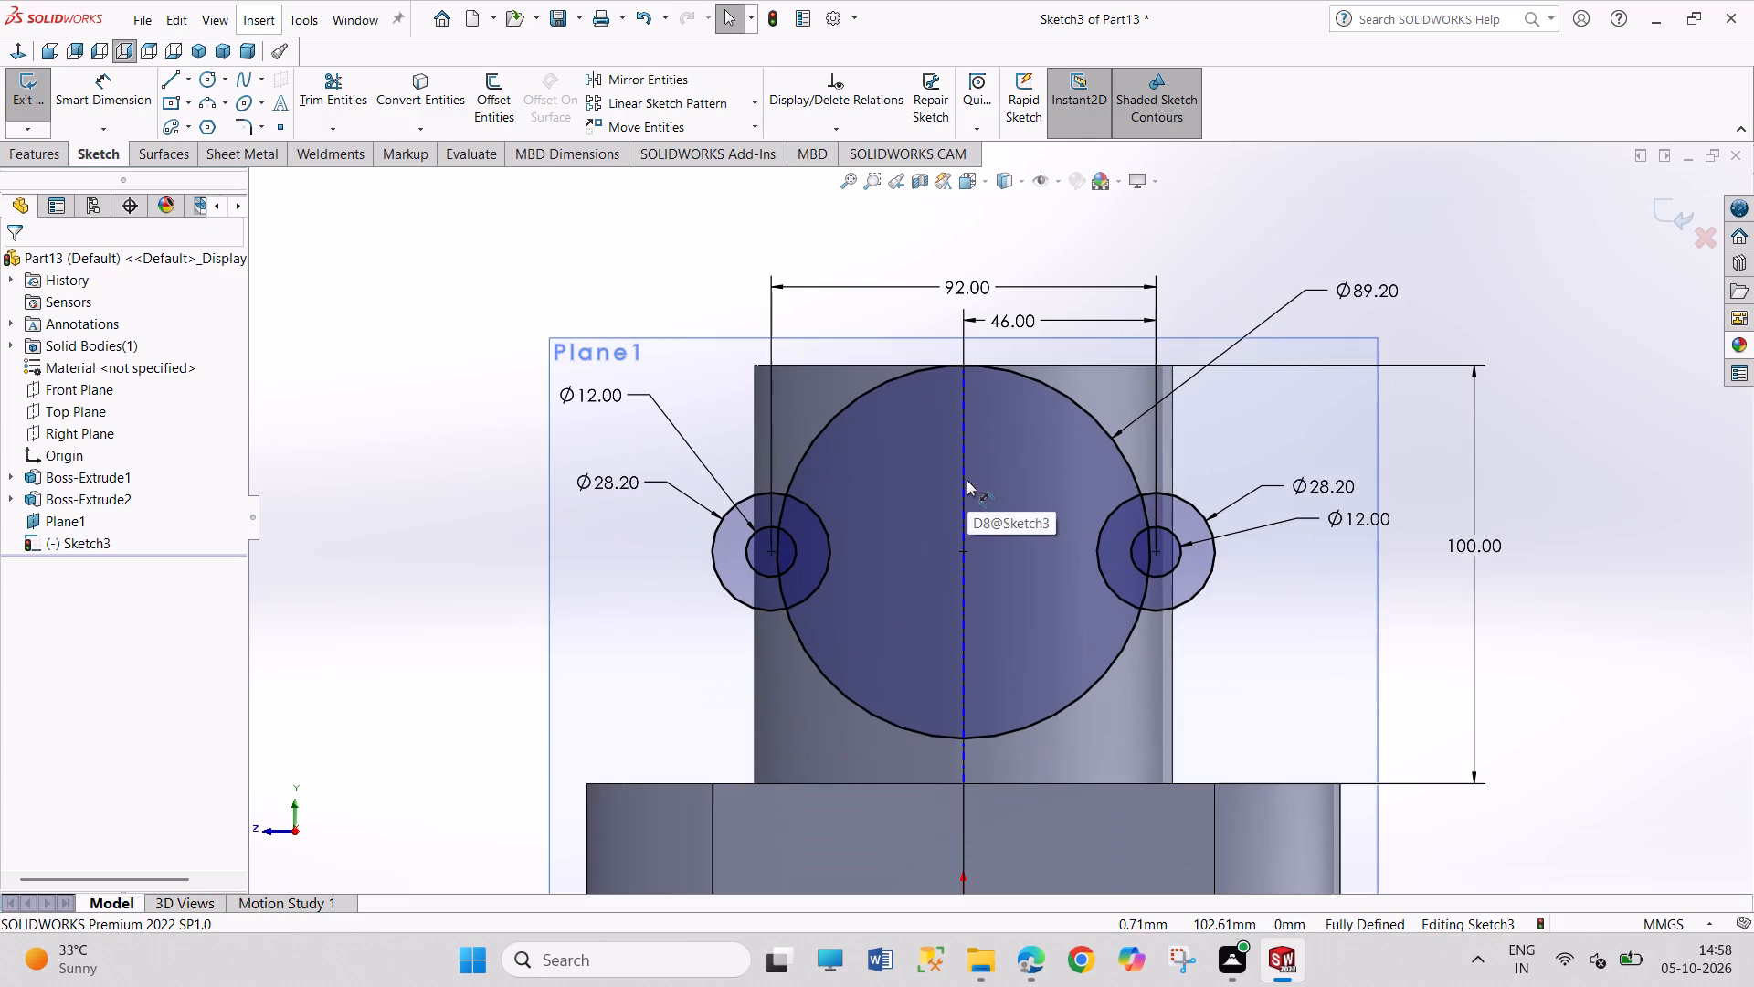
scroll(1226, 581, "down", 1)
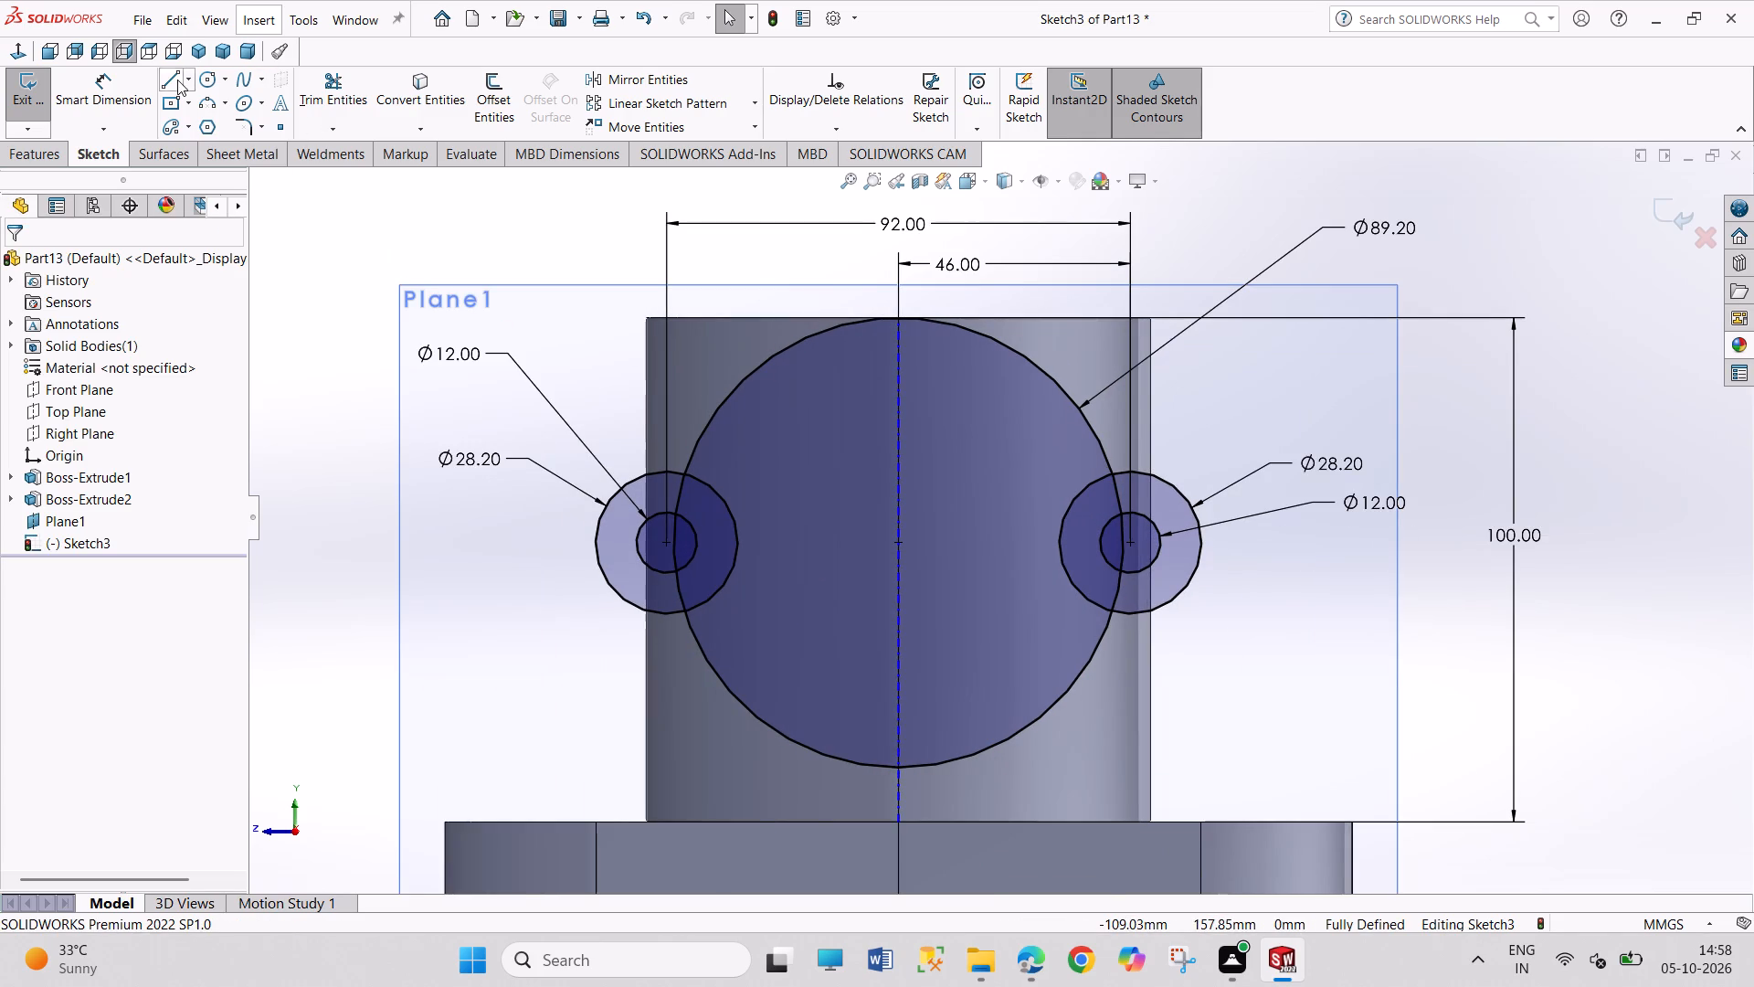
left_click(169, 80)
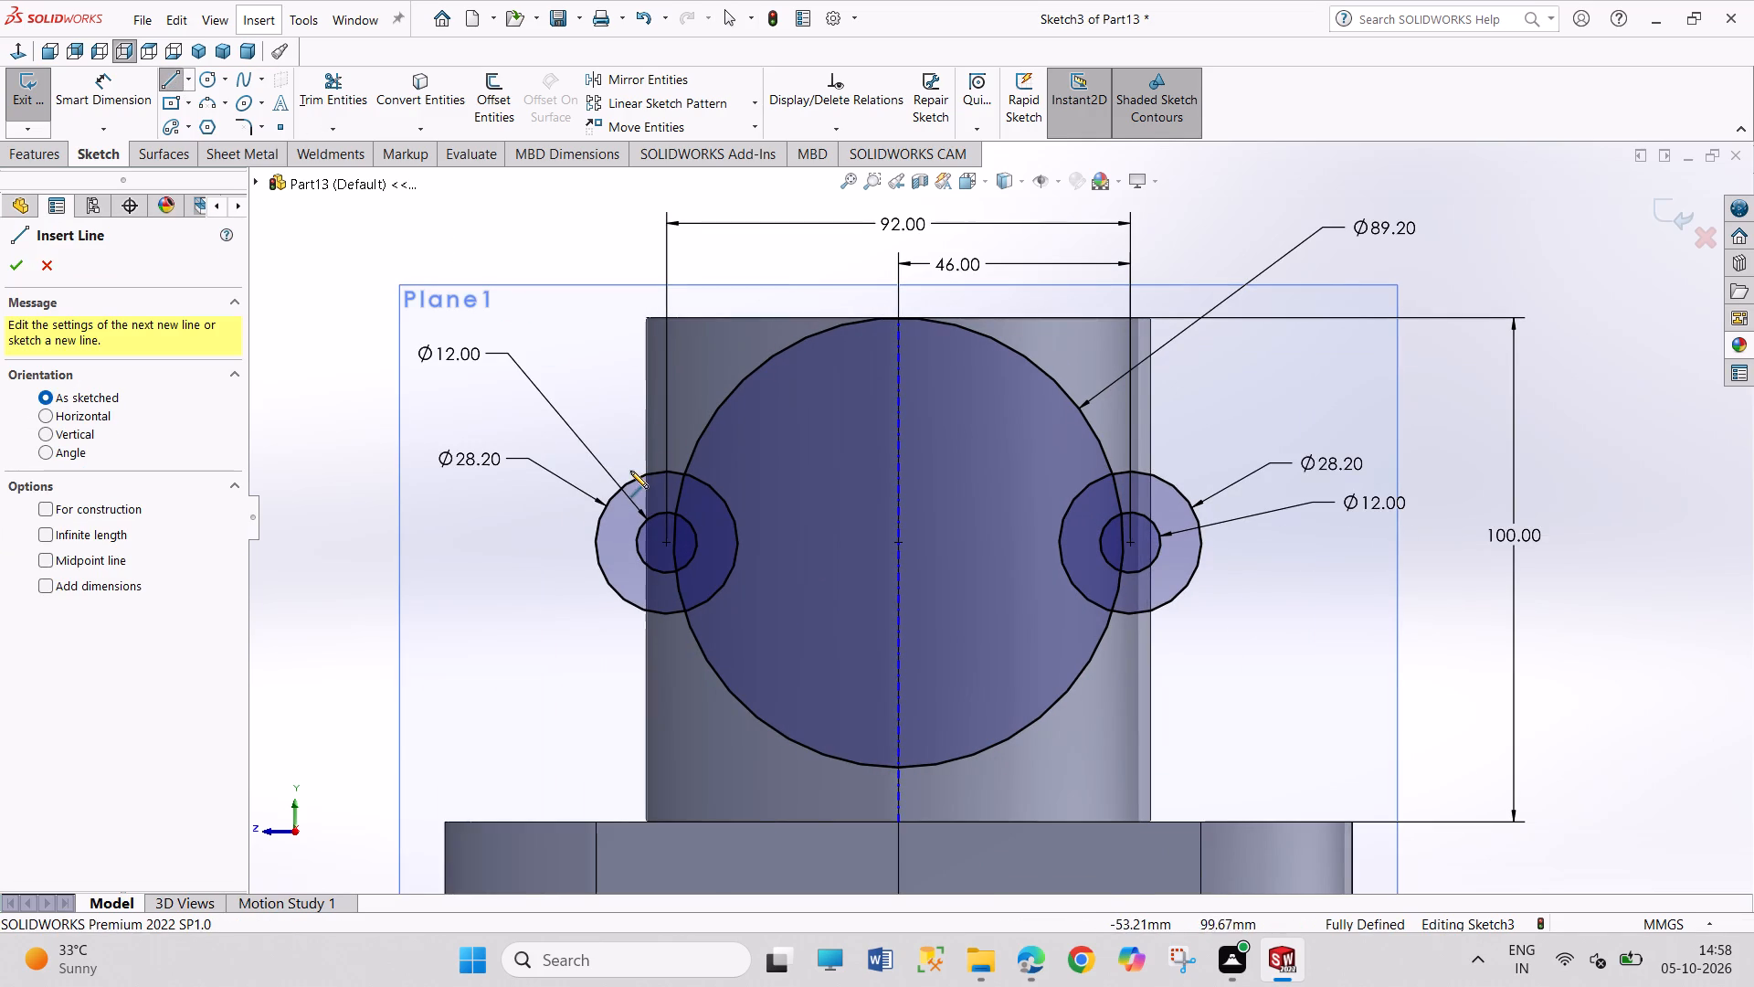
left_click(632, 481)
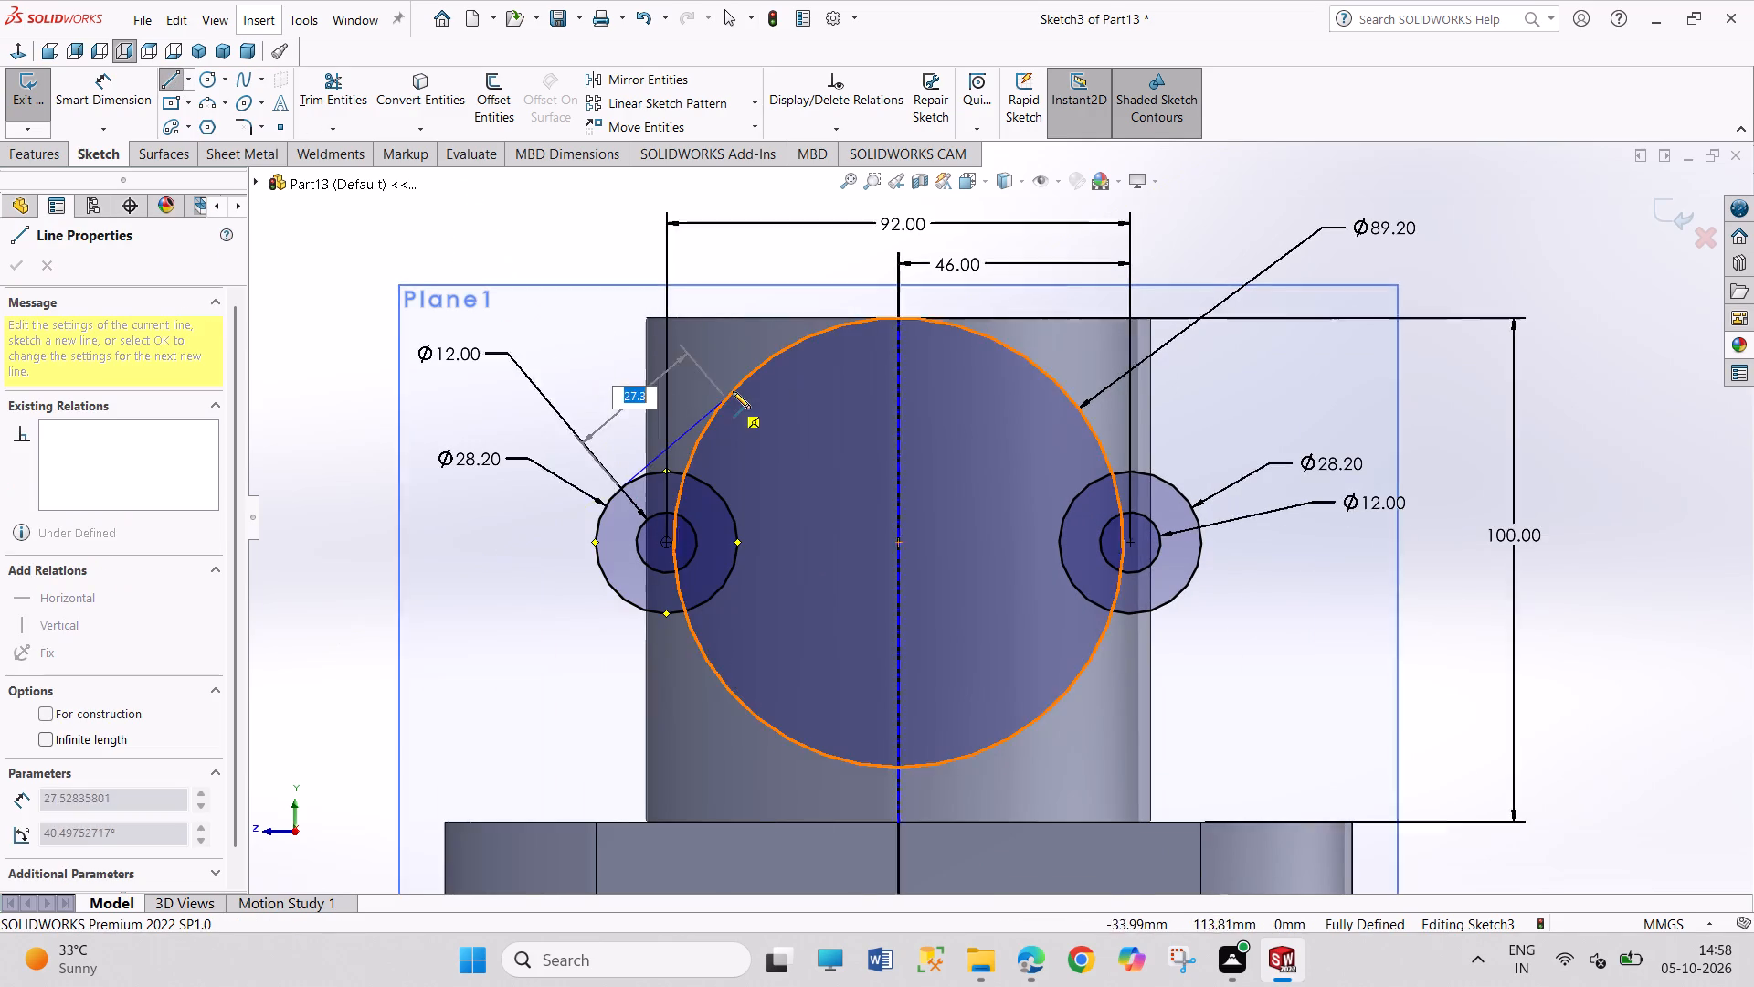
left_click(745, 375)
right_click(609, 257)
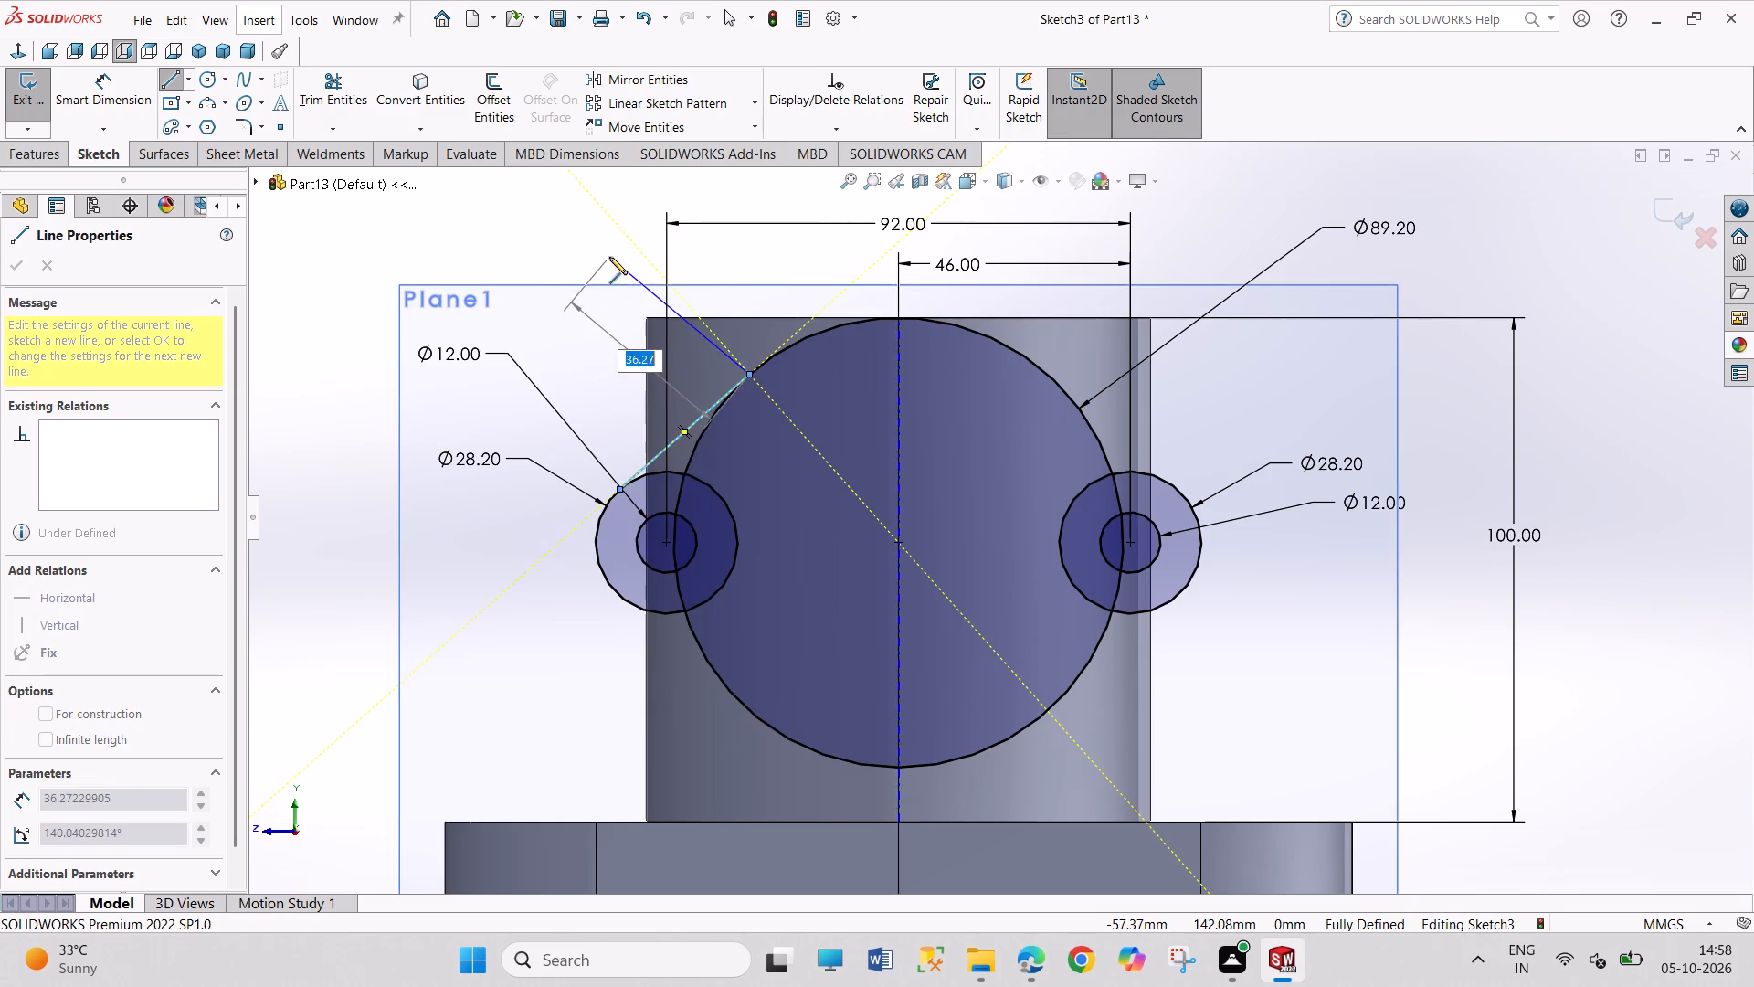
left_click(652, 275)
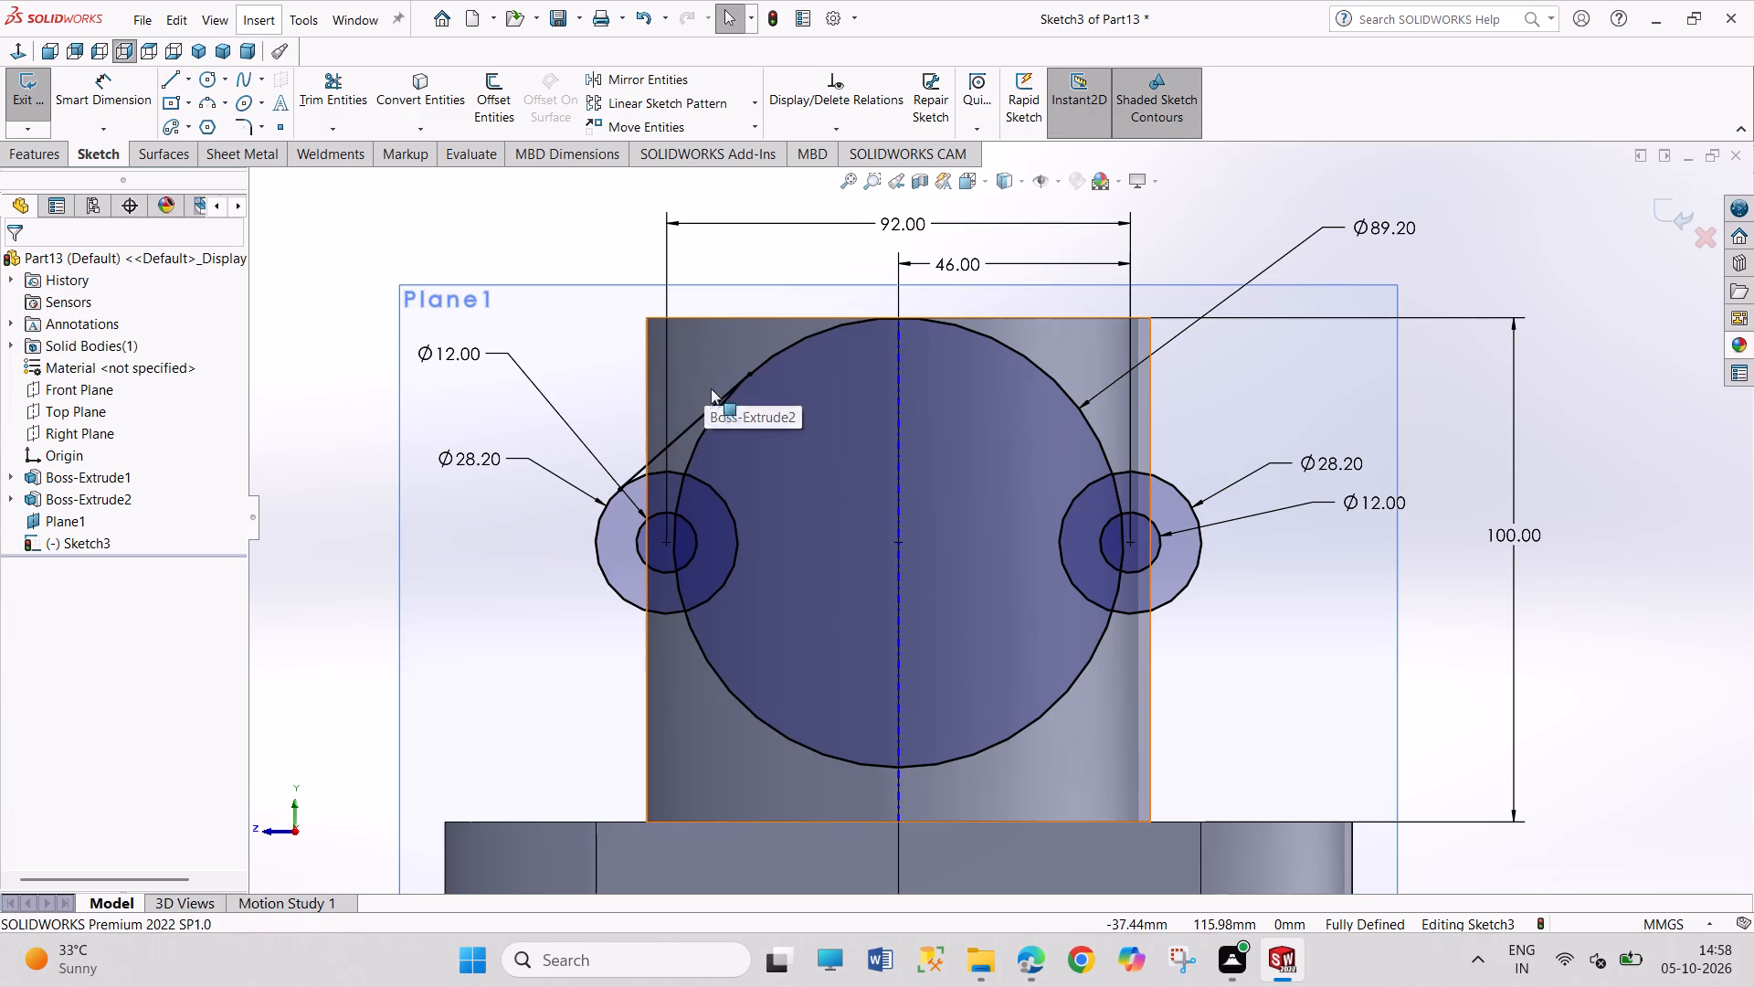
Apply tangent relations between the upper line and both the large circle and the 28.2 mm ear circle it joins.
left_click(705, 409)
left_click(702, 432, "ctrl")
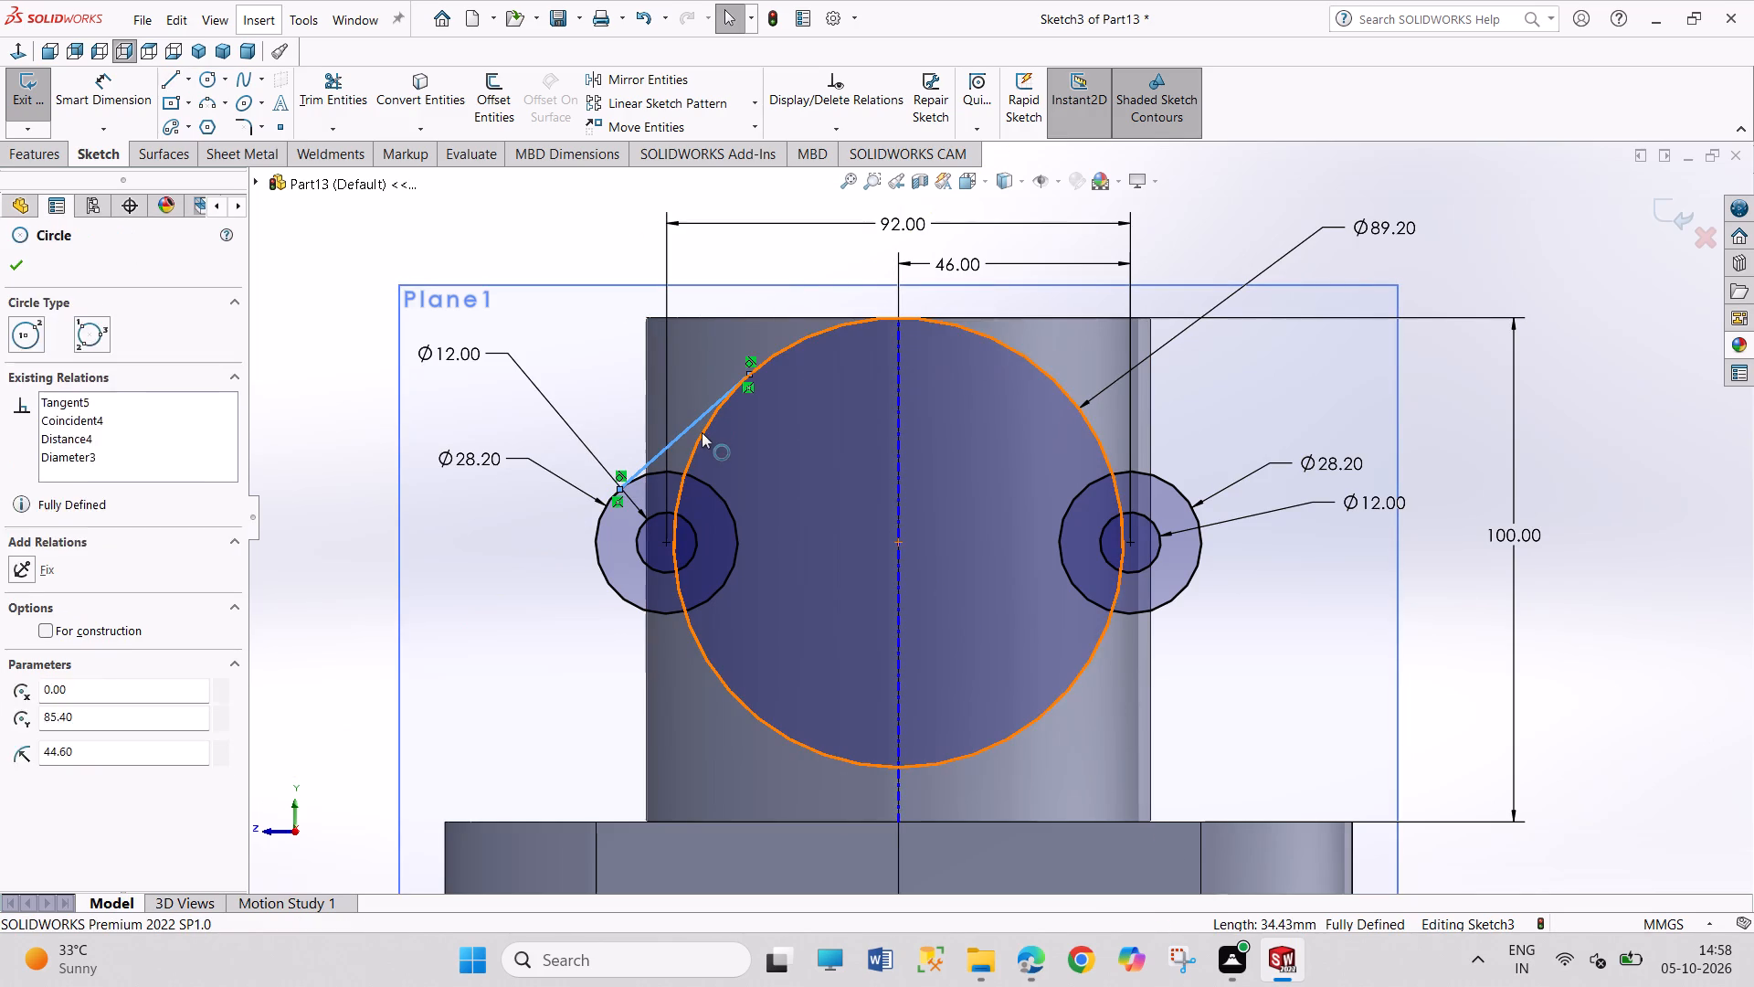
left_click(750, 351)
left_click(594, 271)
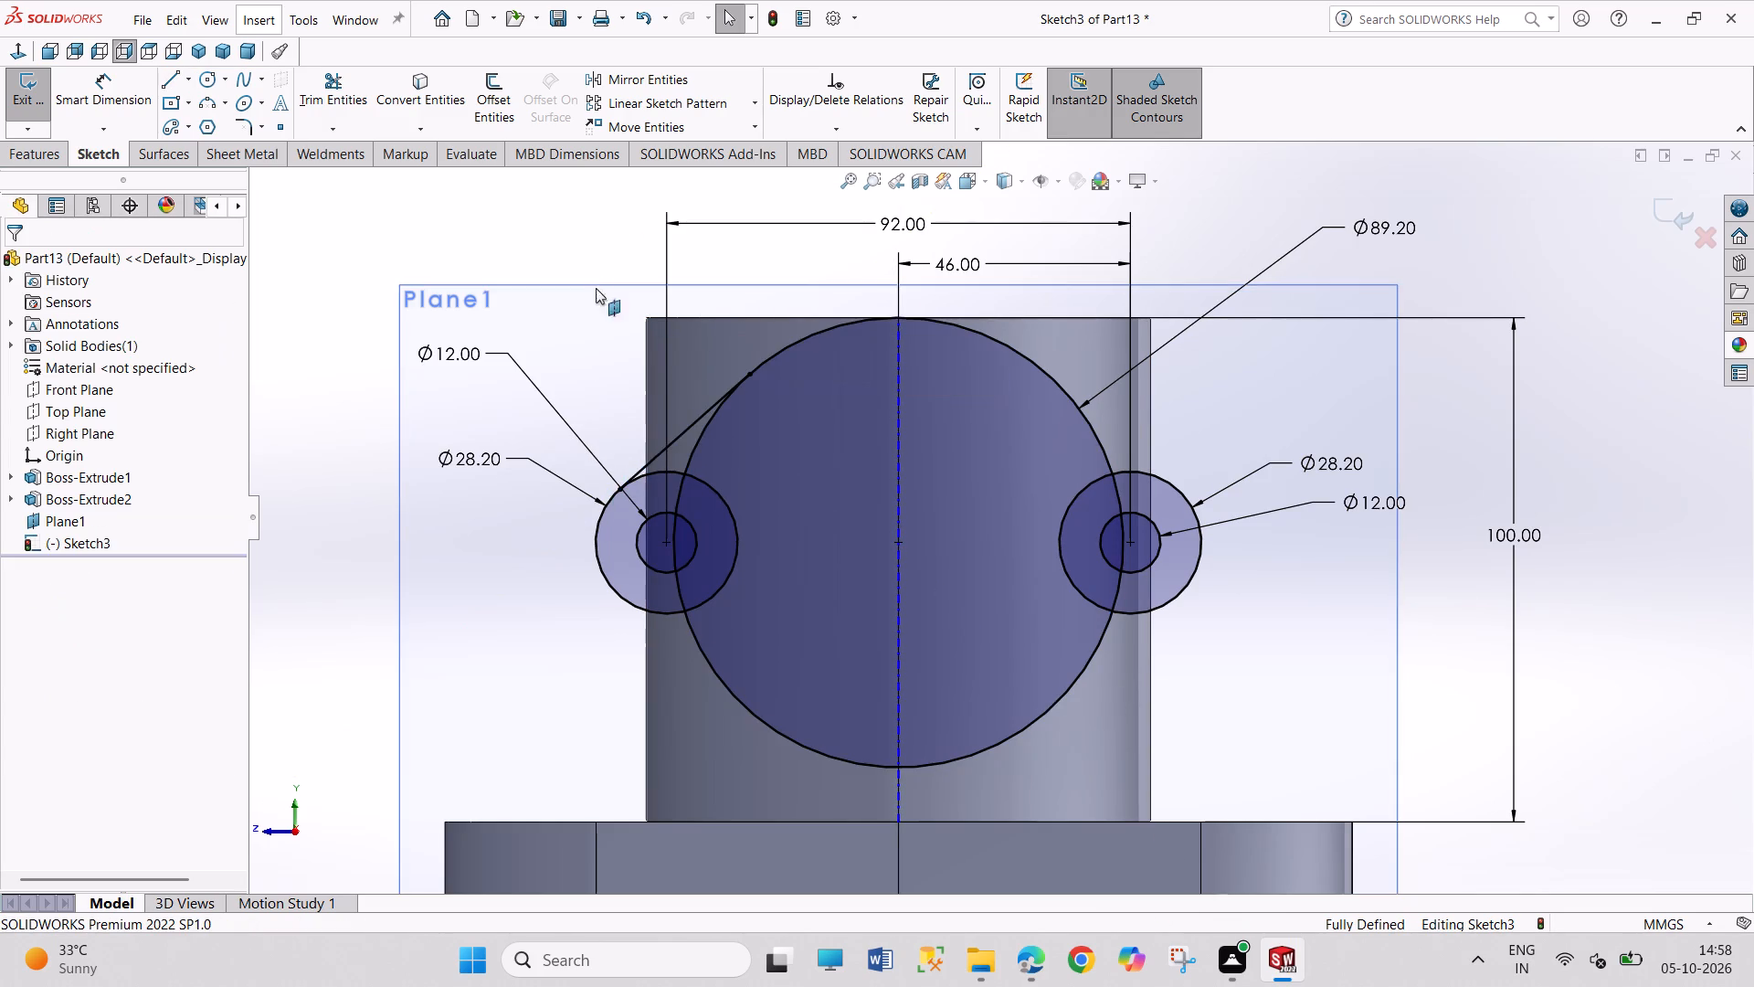
left_click(682, 433)
left_click(674, 470)
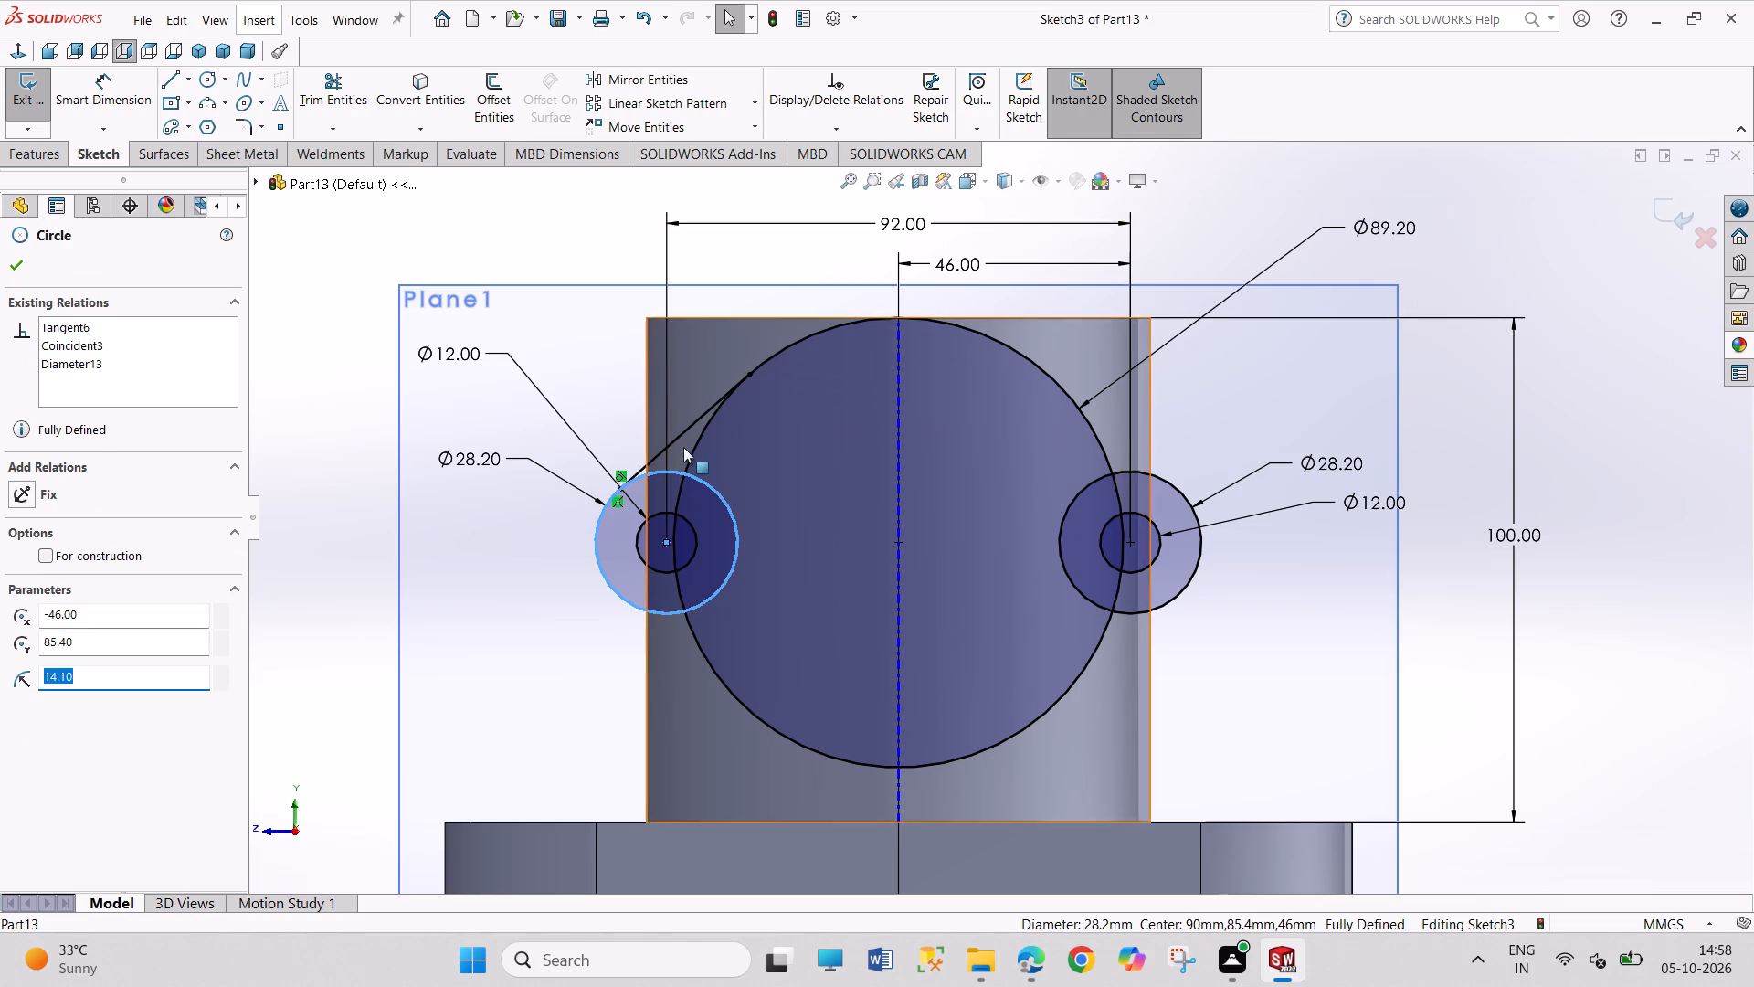
left_click(674, 436, "ctrl")
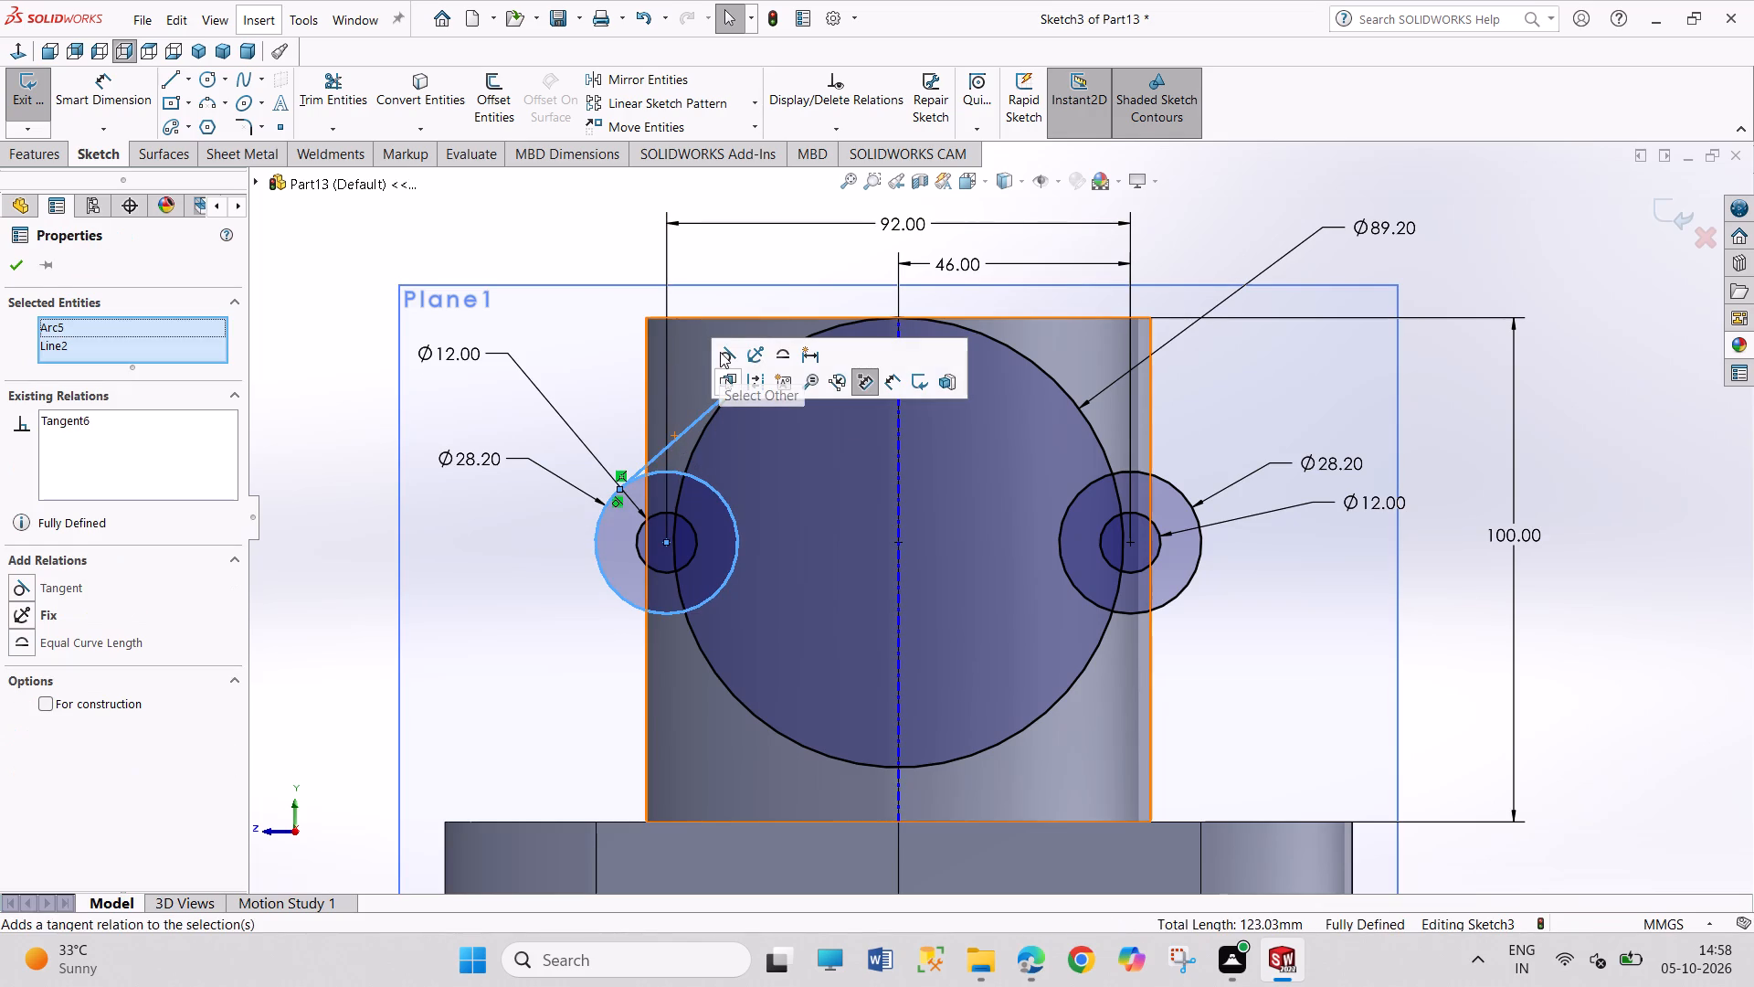
left_click(720, 352)
left_click(584, 268)
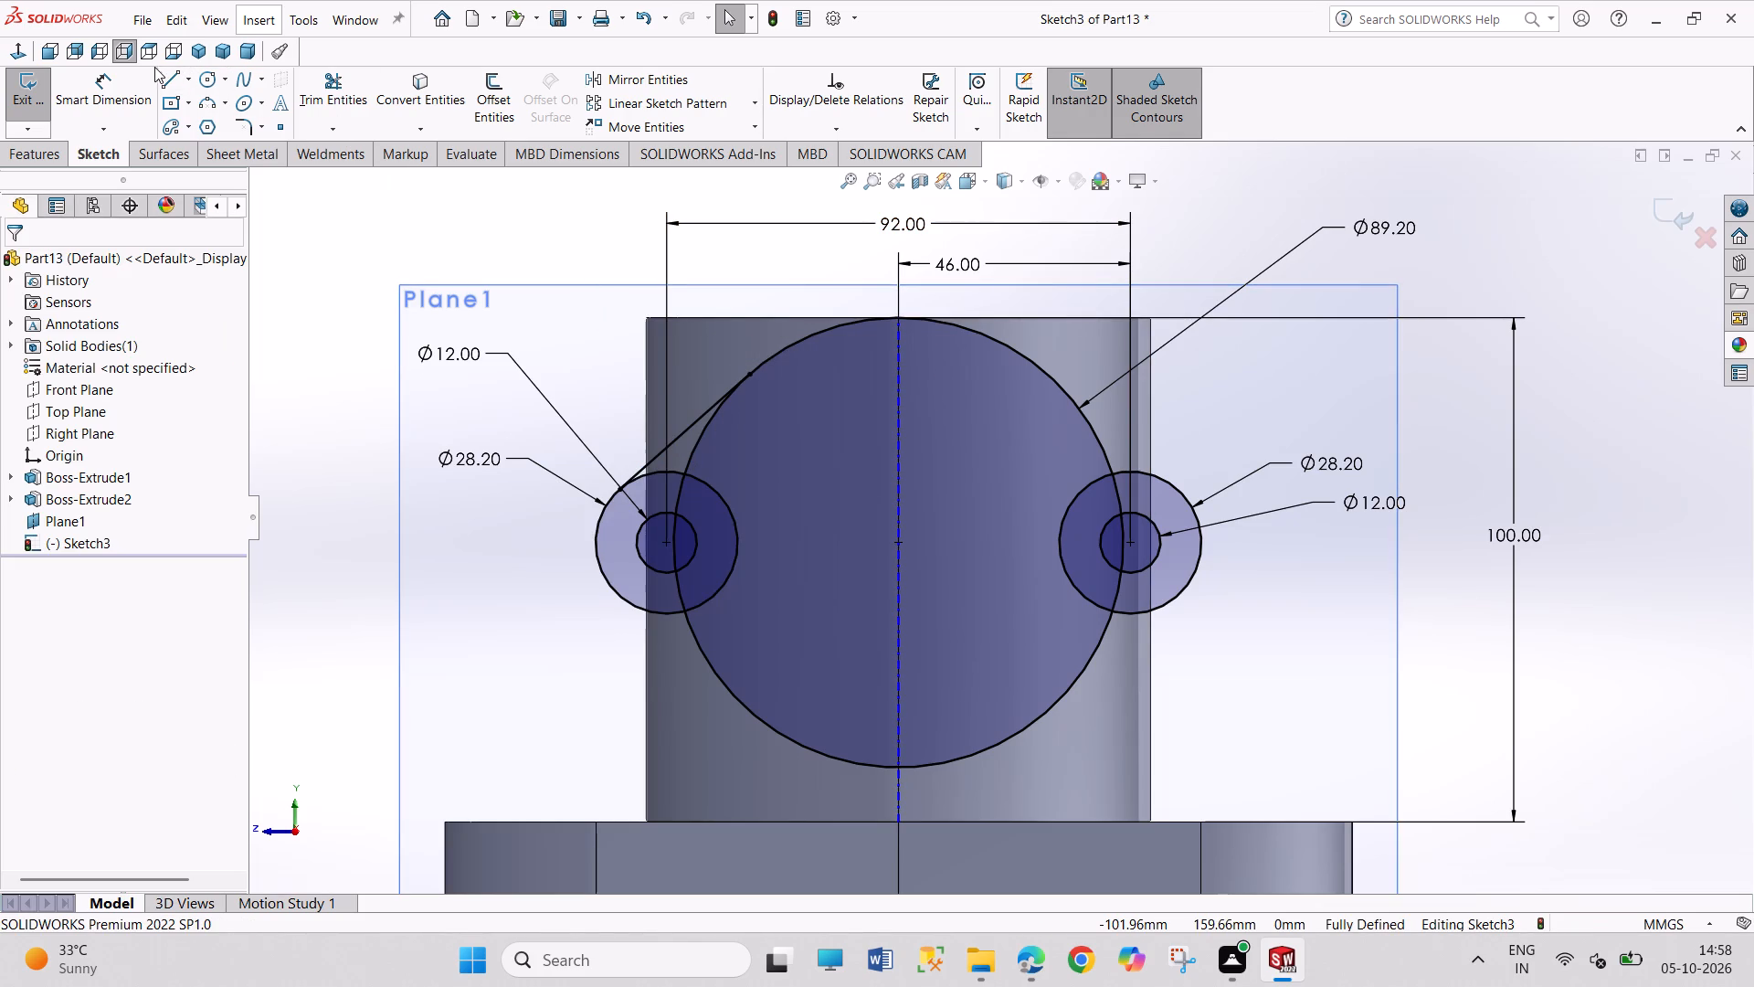
Sketch a line about 34 mm long from the underside of the same 28.2 mm ear circle to the large circle's lower side.
left_click(161, 80)
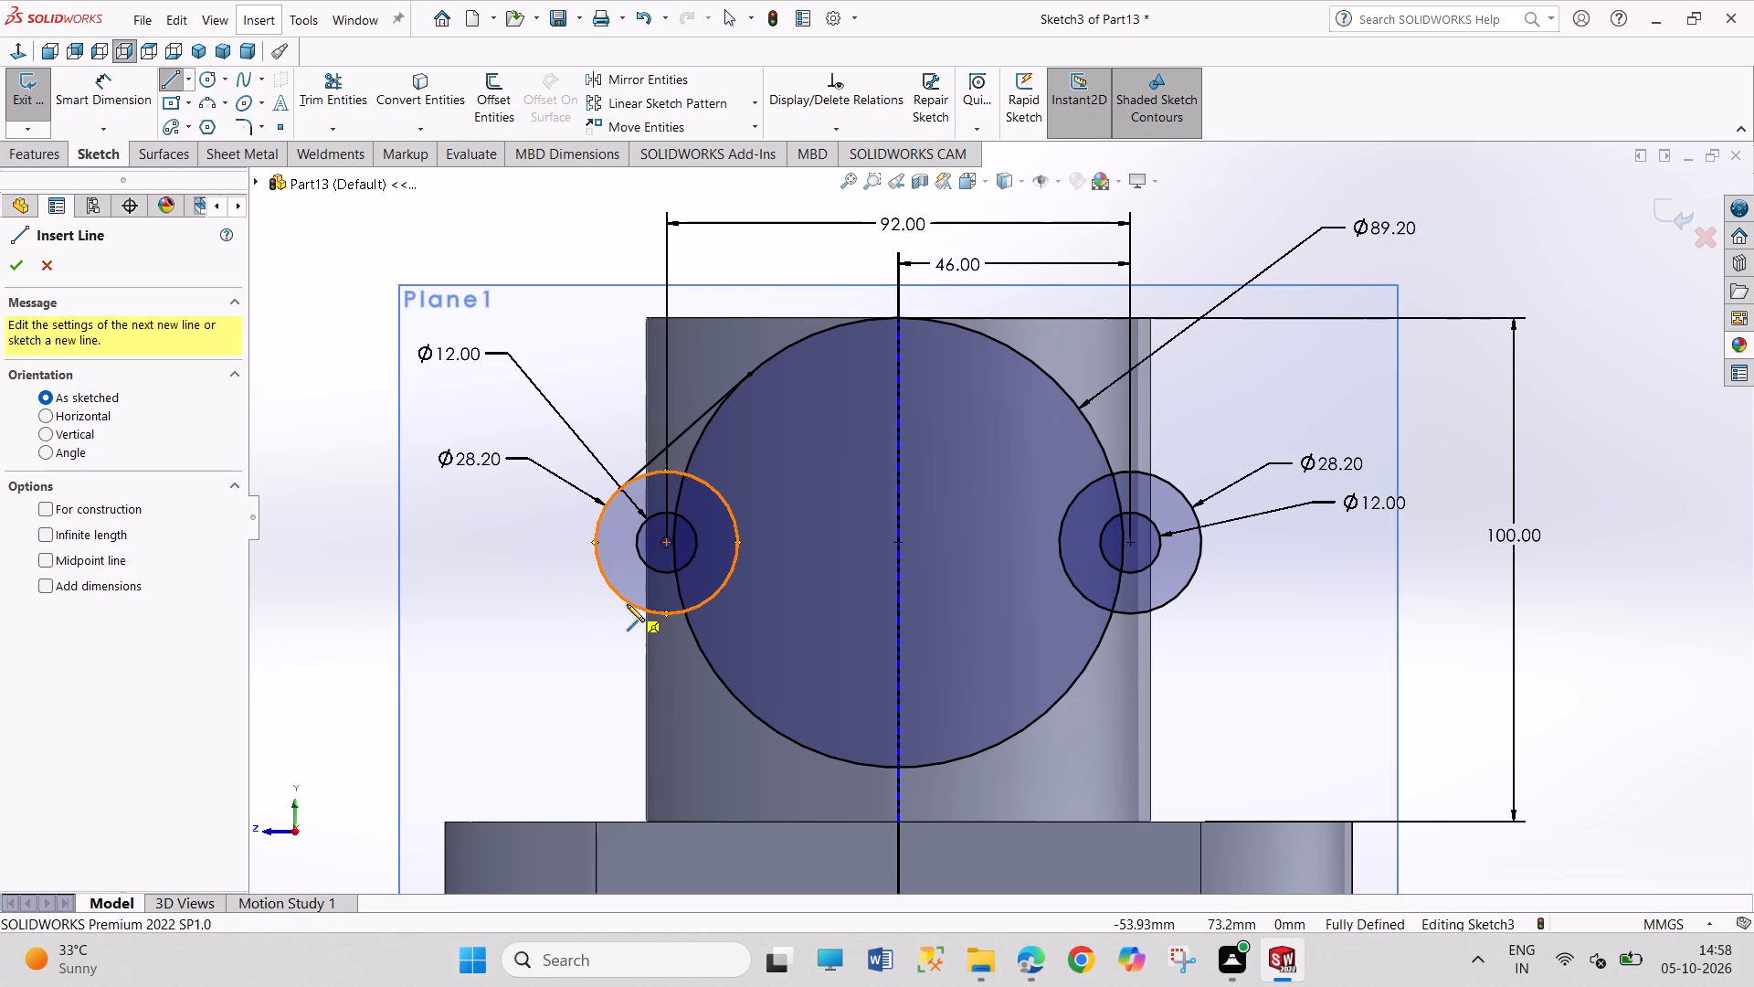
left_click(627, 604)
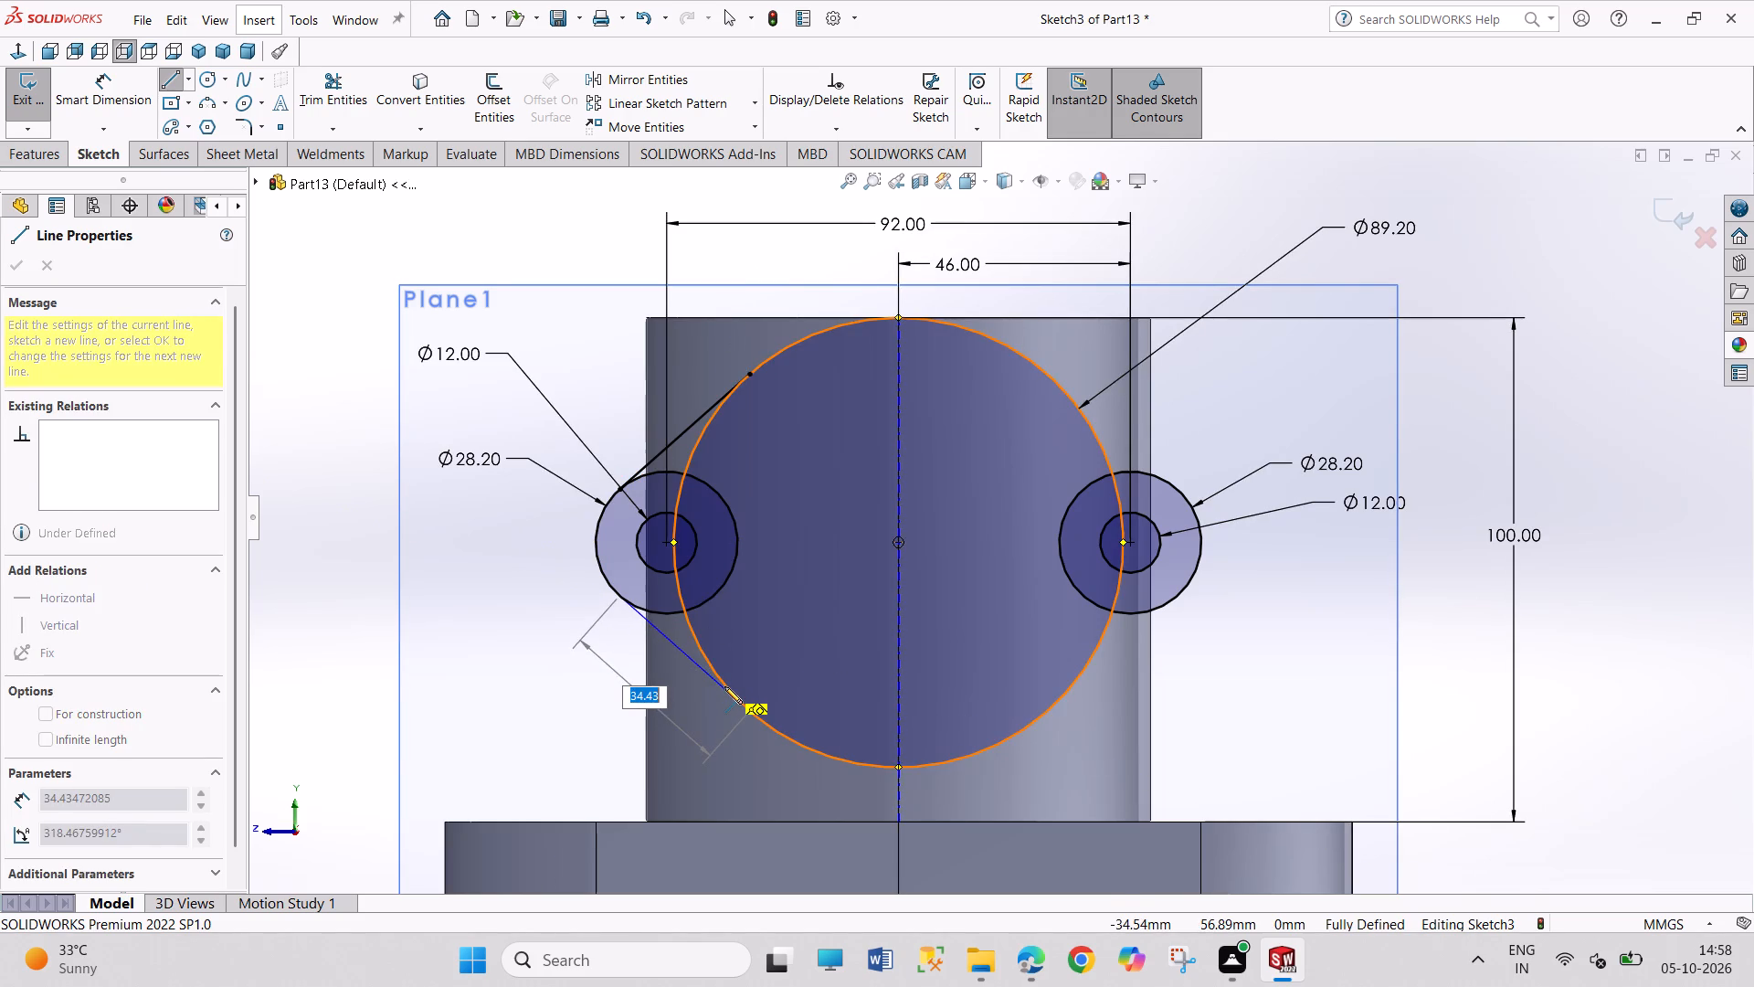
left_click(724, 686)
right_click(346, 610)
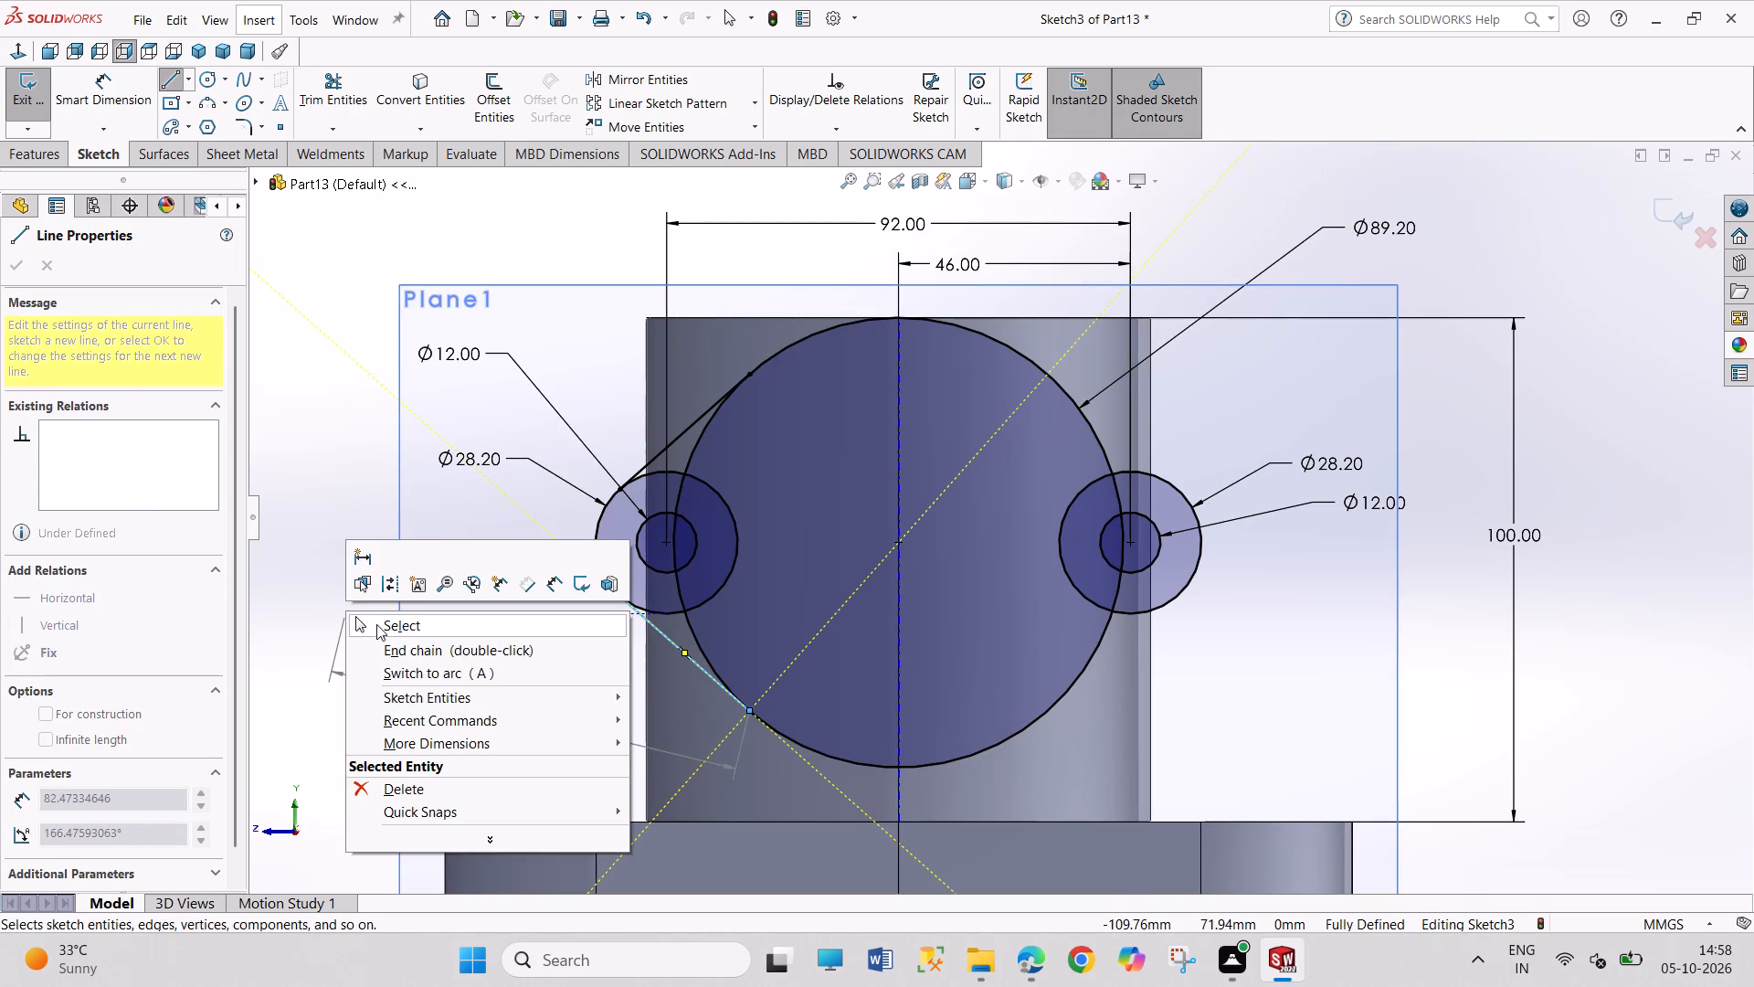
left_click(377, 625)
left_click(766, 728)
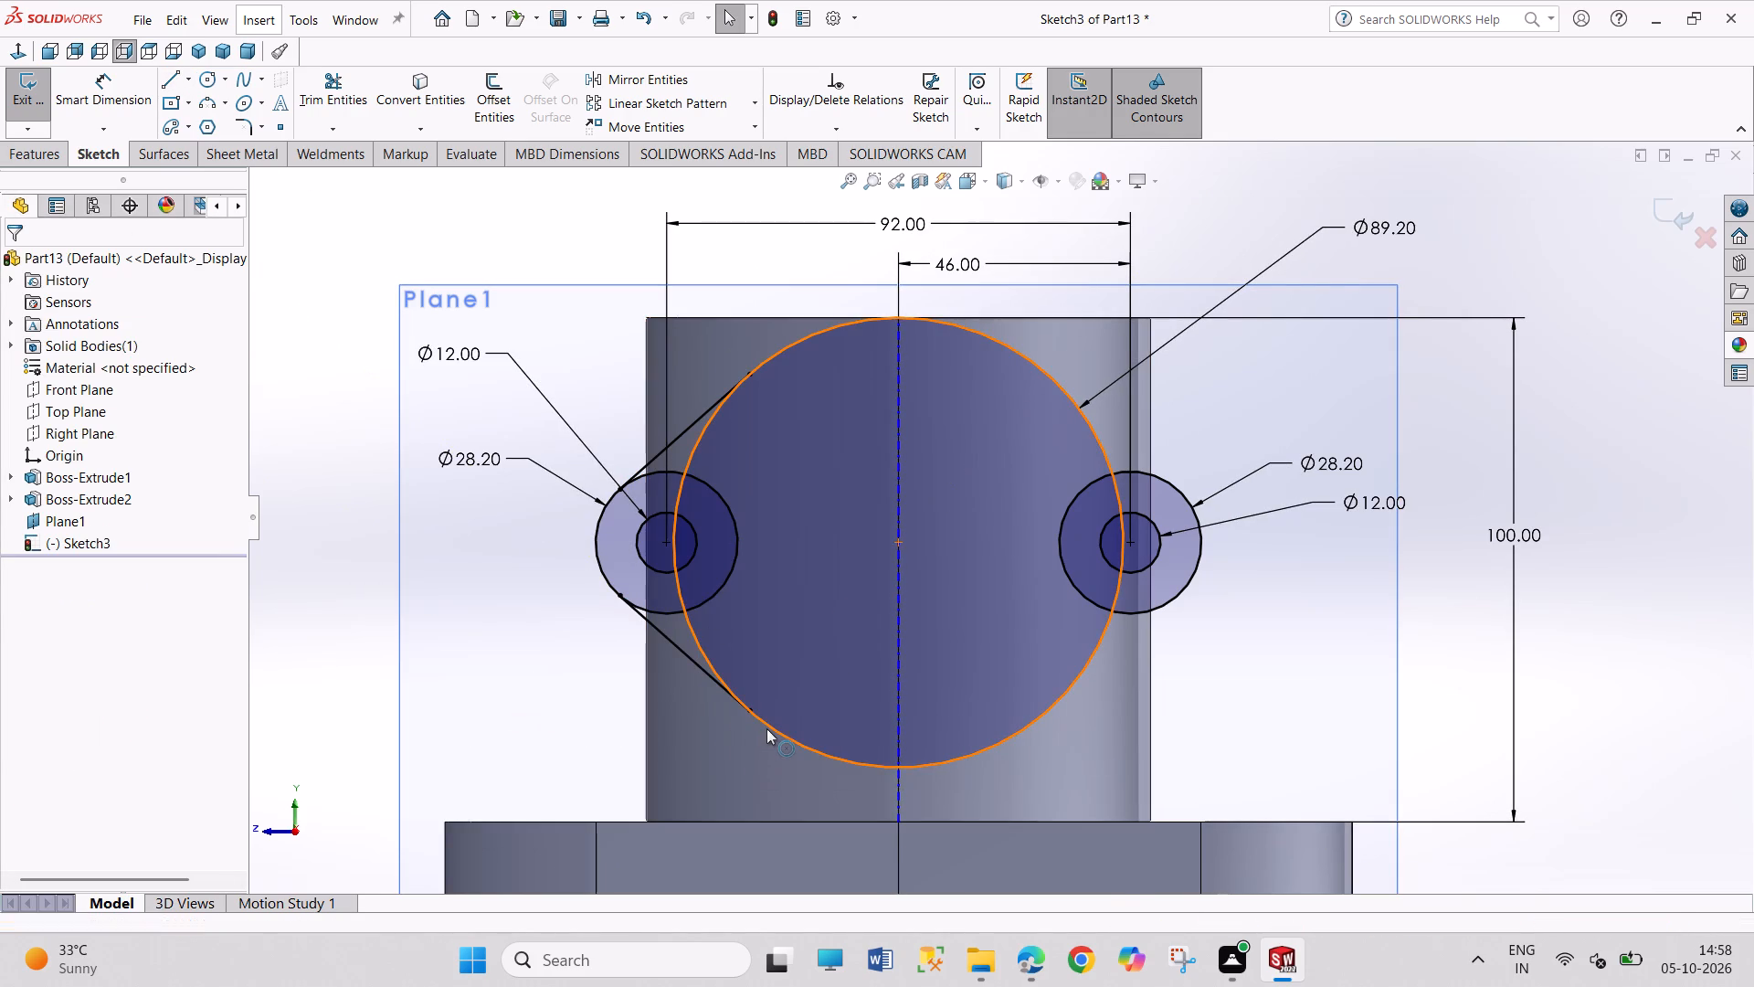
Sketch a line about 34 mm long from the large circle's lower side to the underside of the first pair's 28.2 mm circle.
left_click(701, 672)
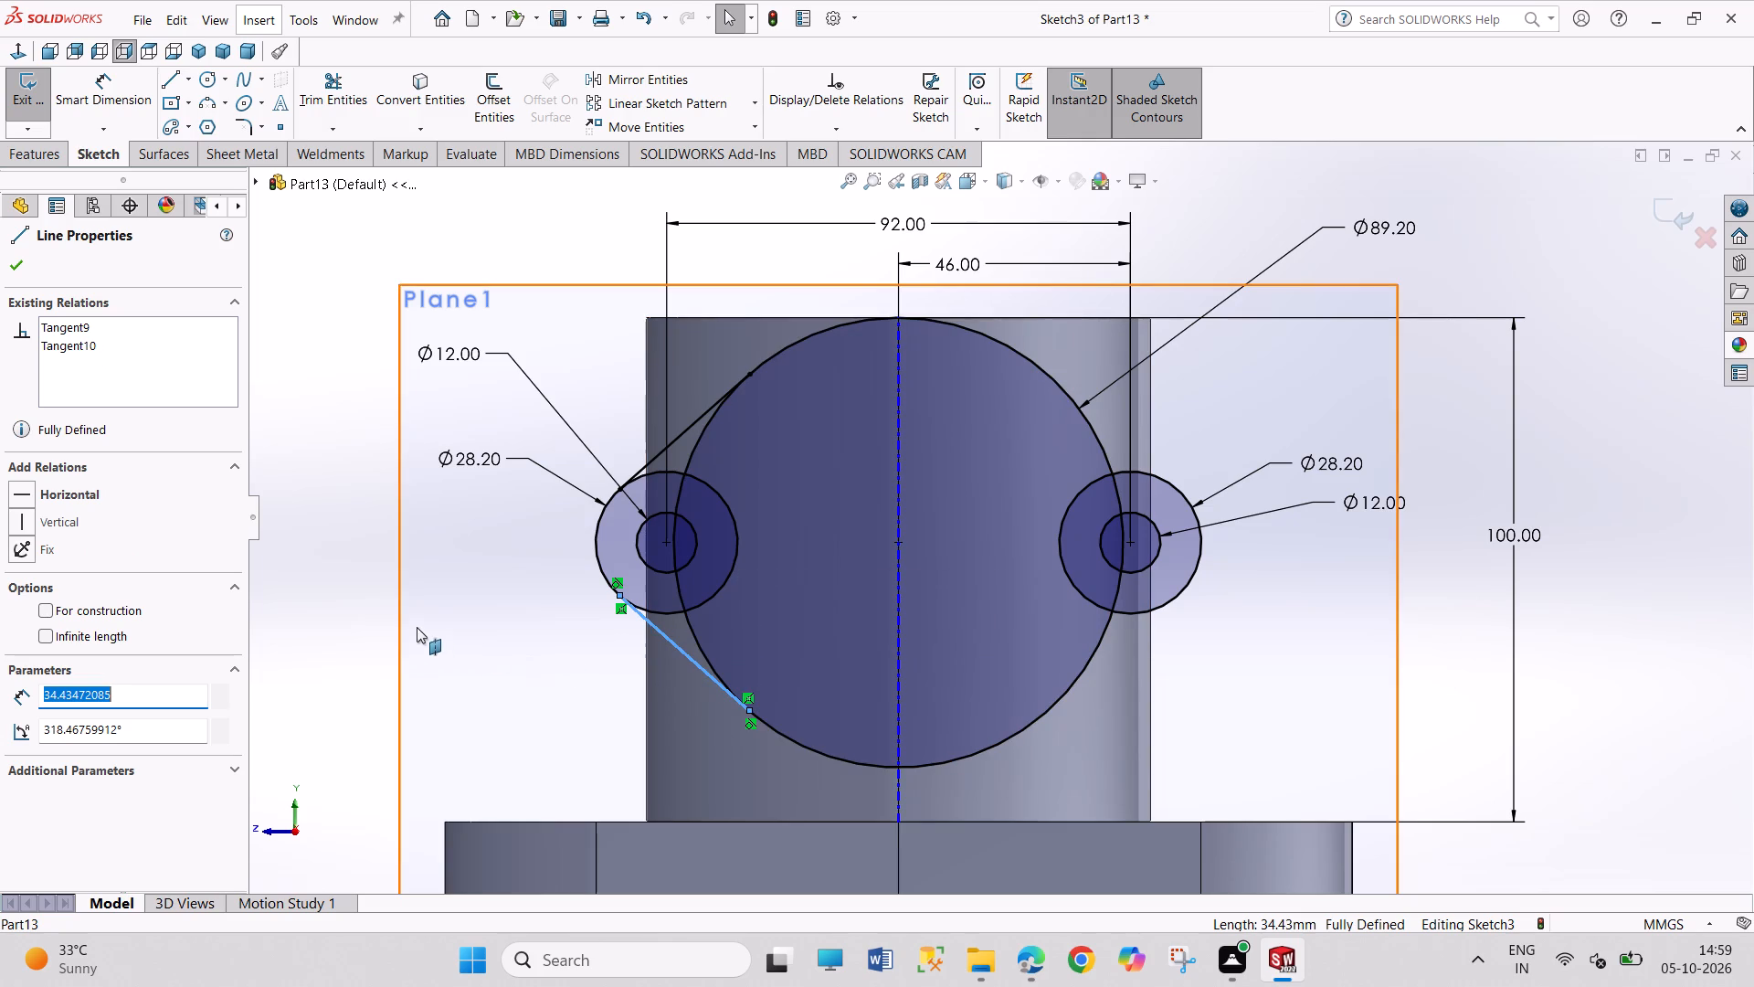
left_click(338, 614)
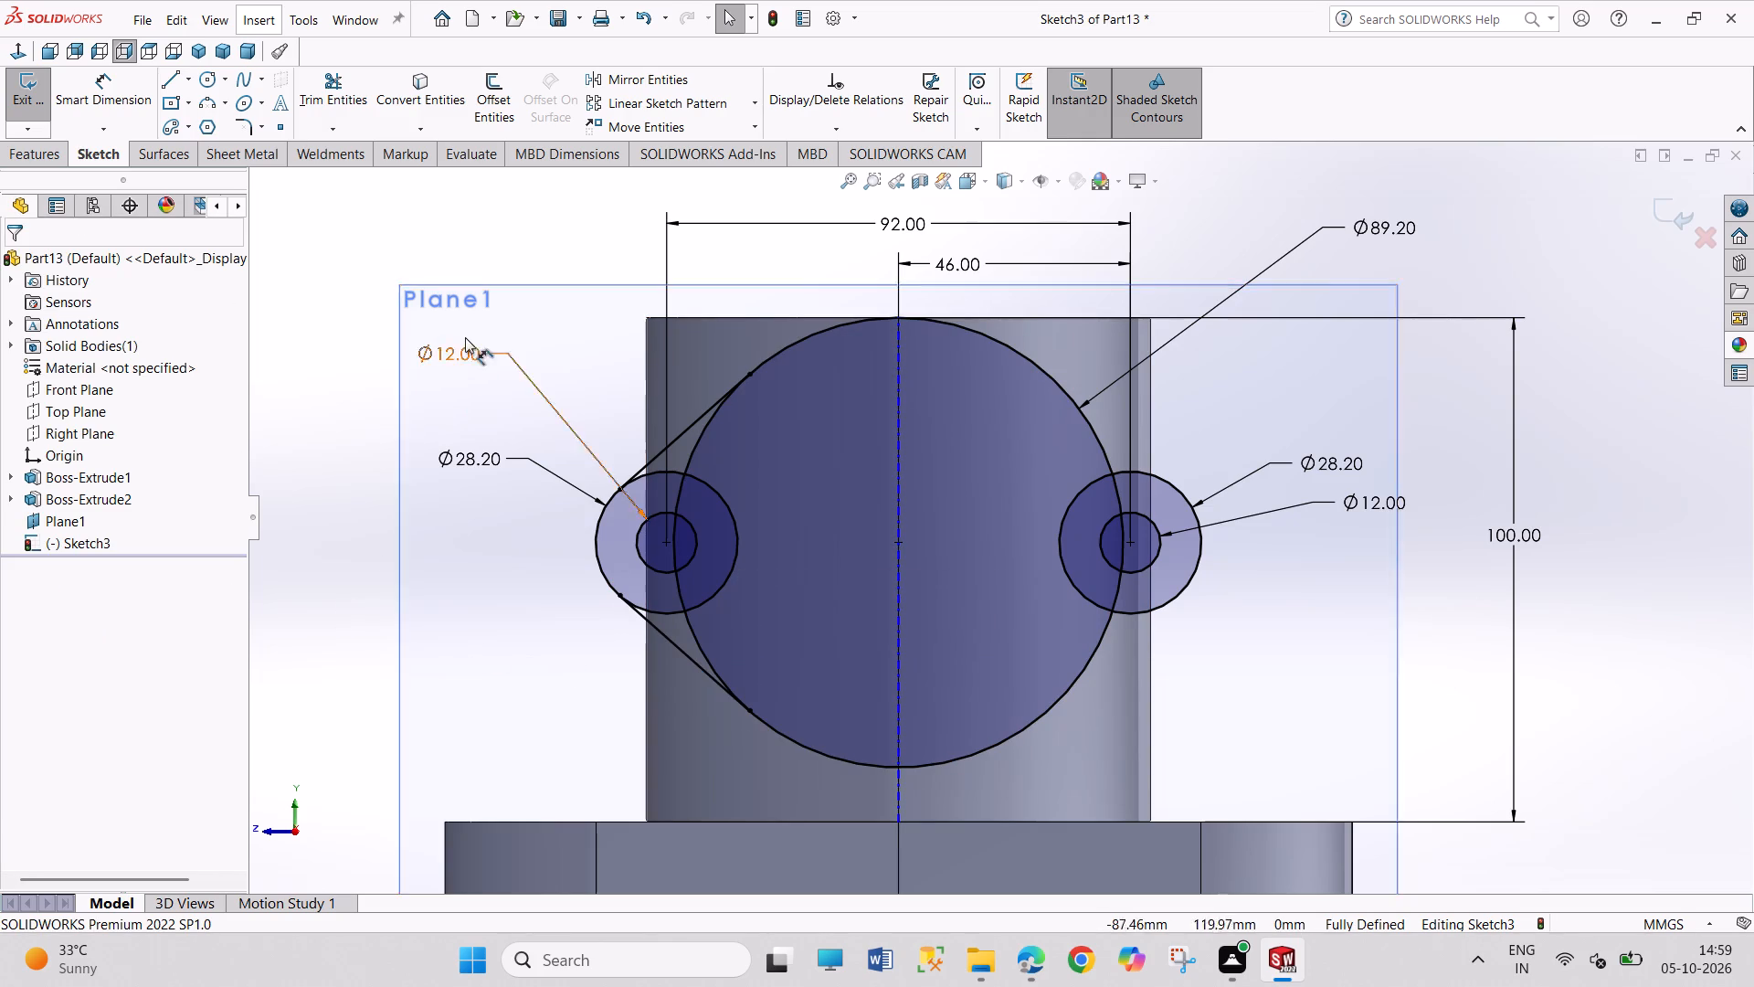
left_click(167, 80)
left_click(1021, 733)
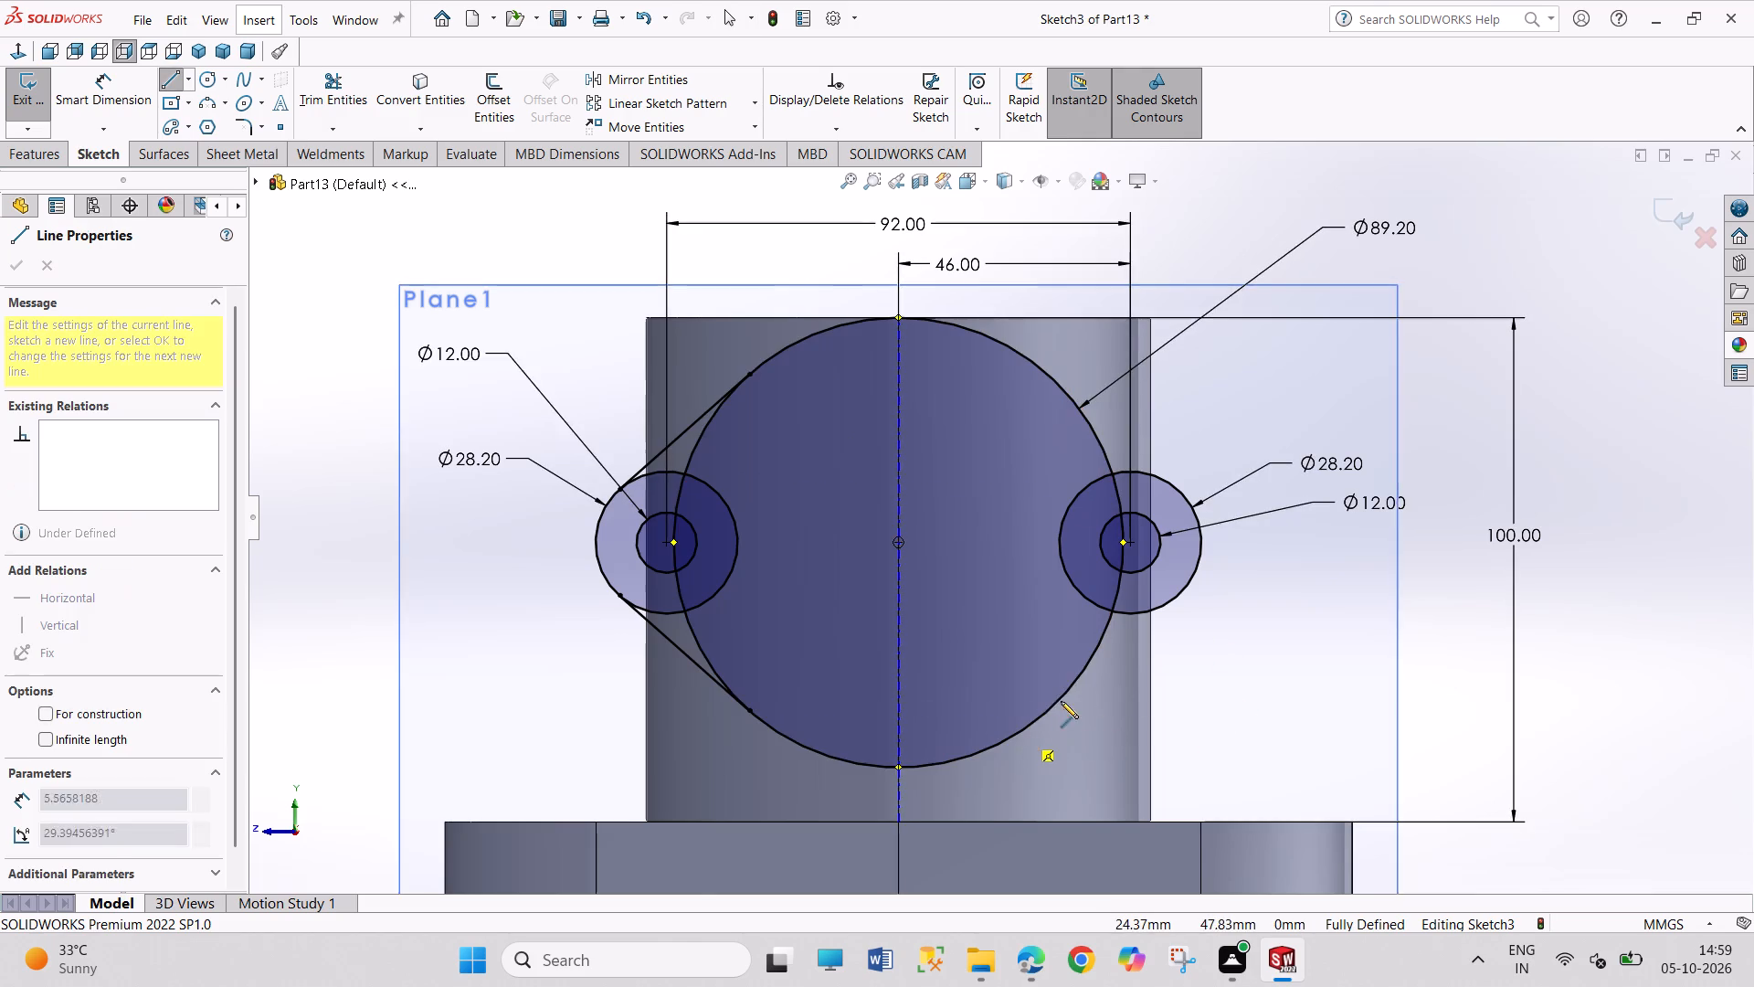
left_click(1159, 608)
right_click(1433, 684)
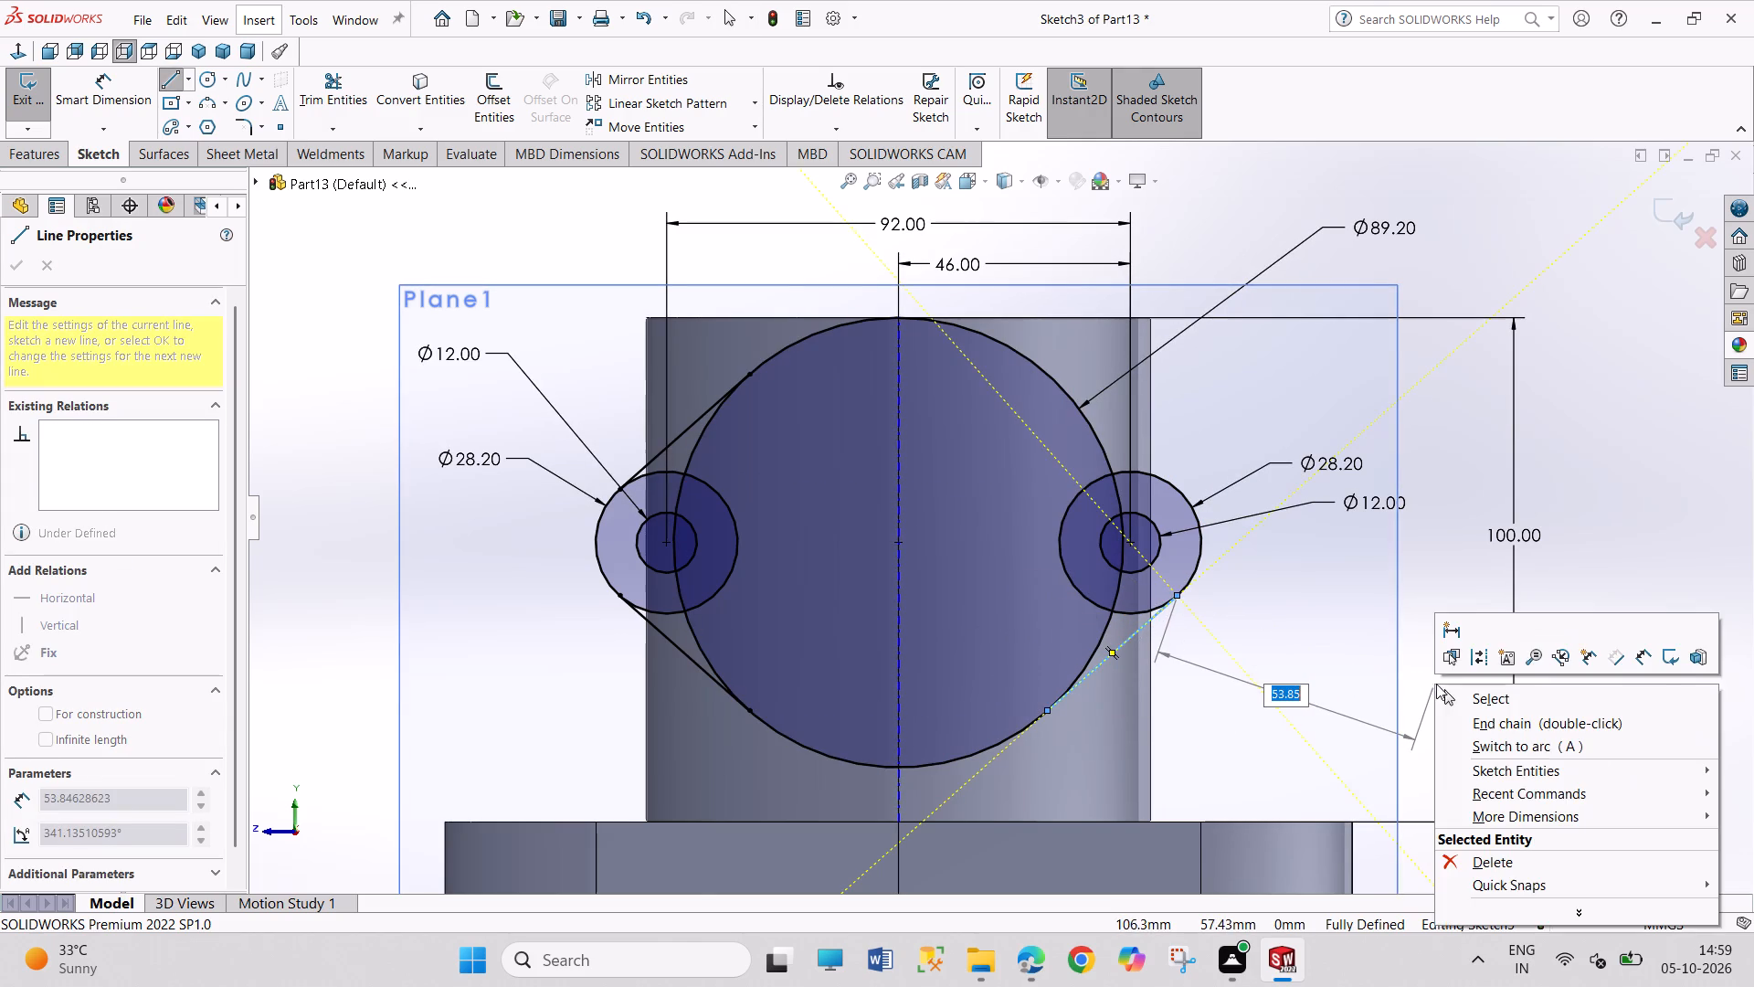
left_click(1452, 698)
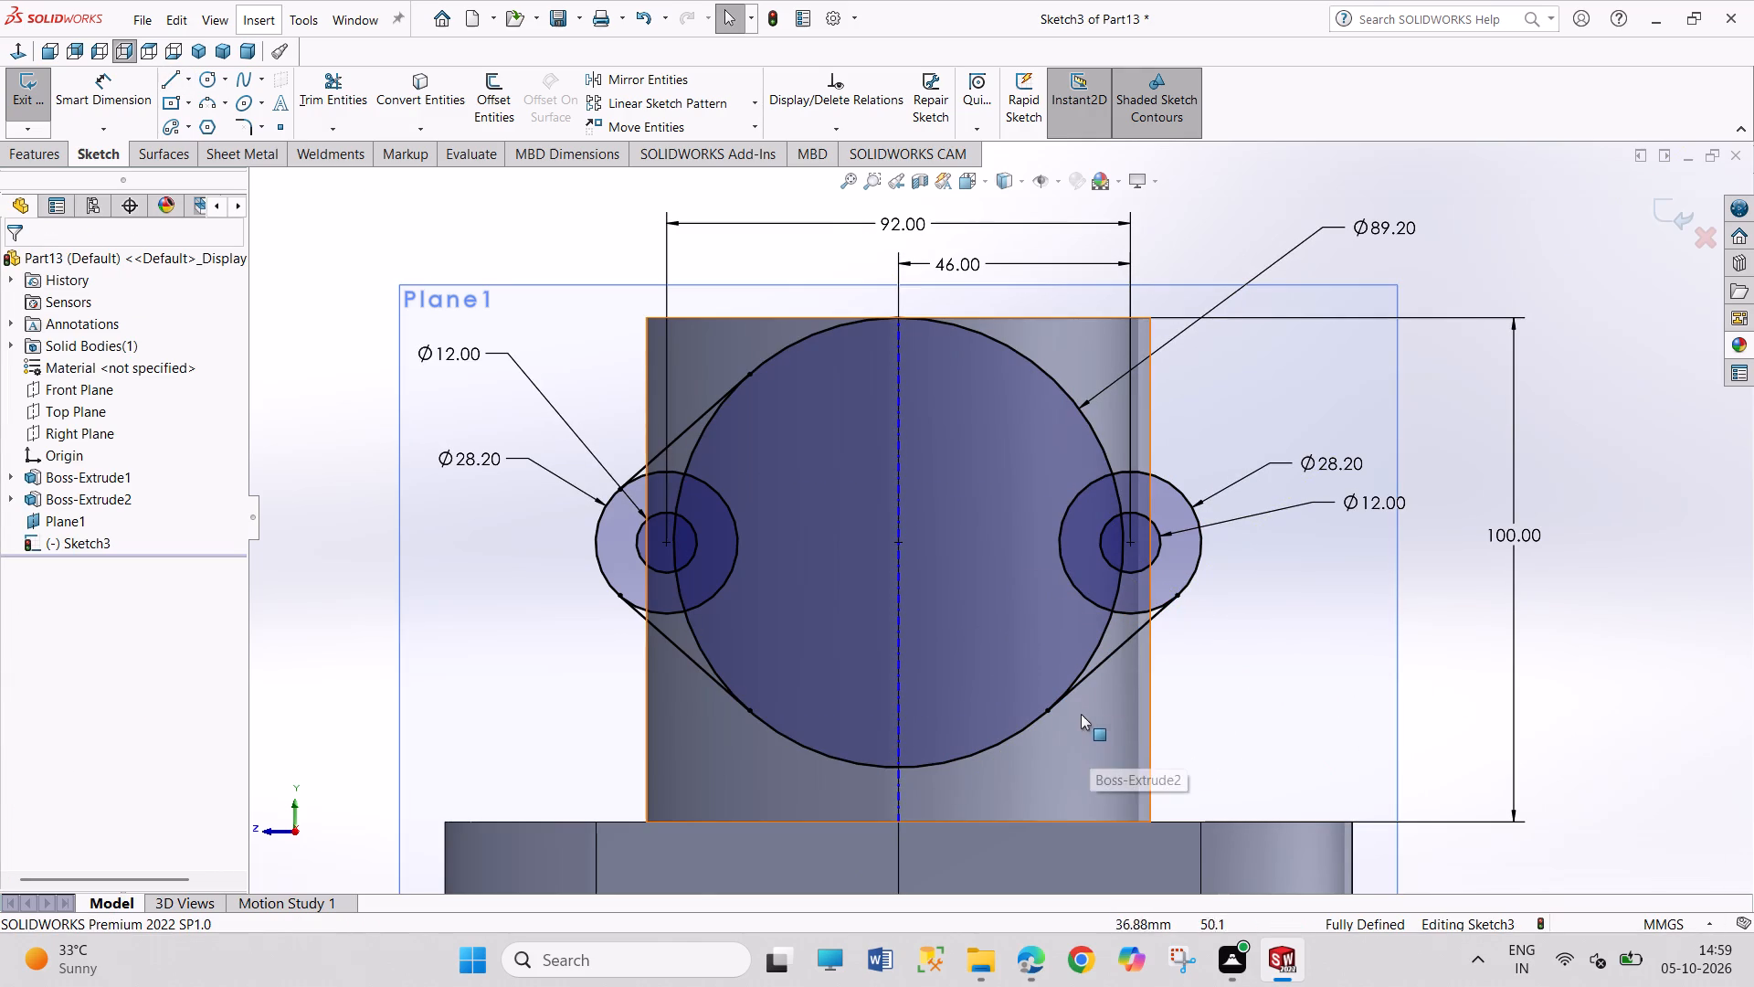
Apply a tangent relation between the first pair's lower line and the large circle.
left_click(1047, 714)
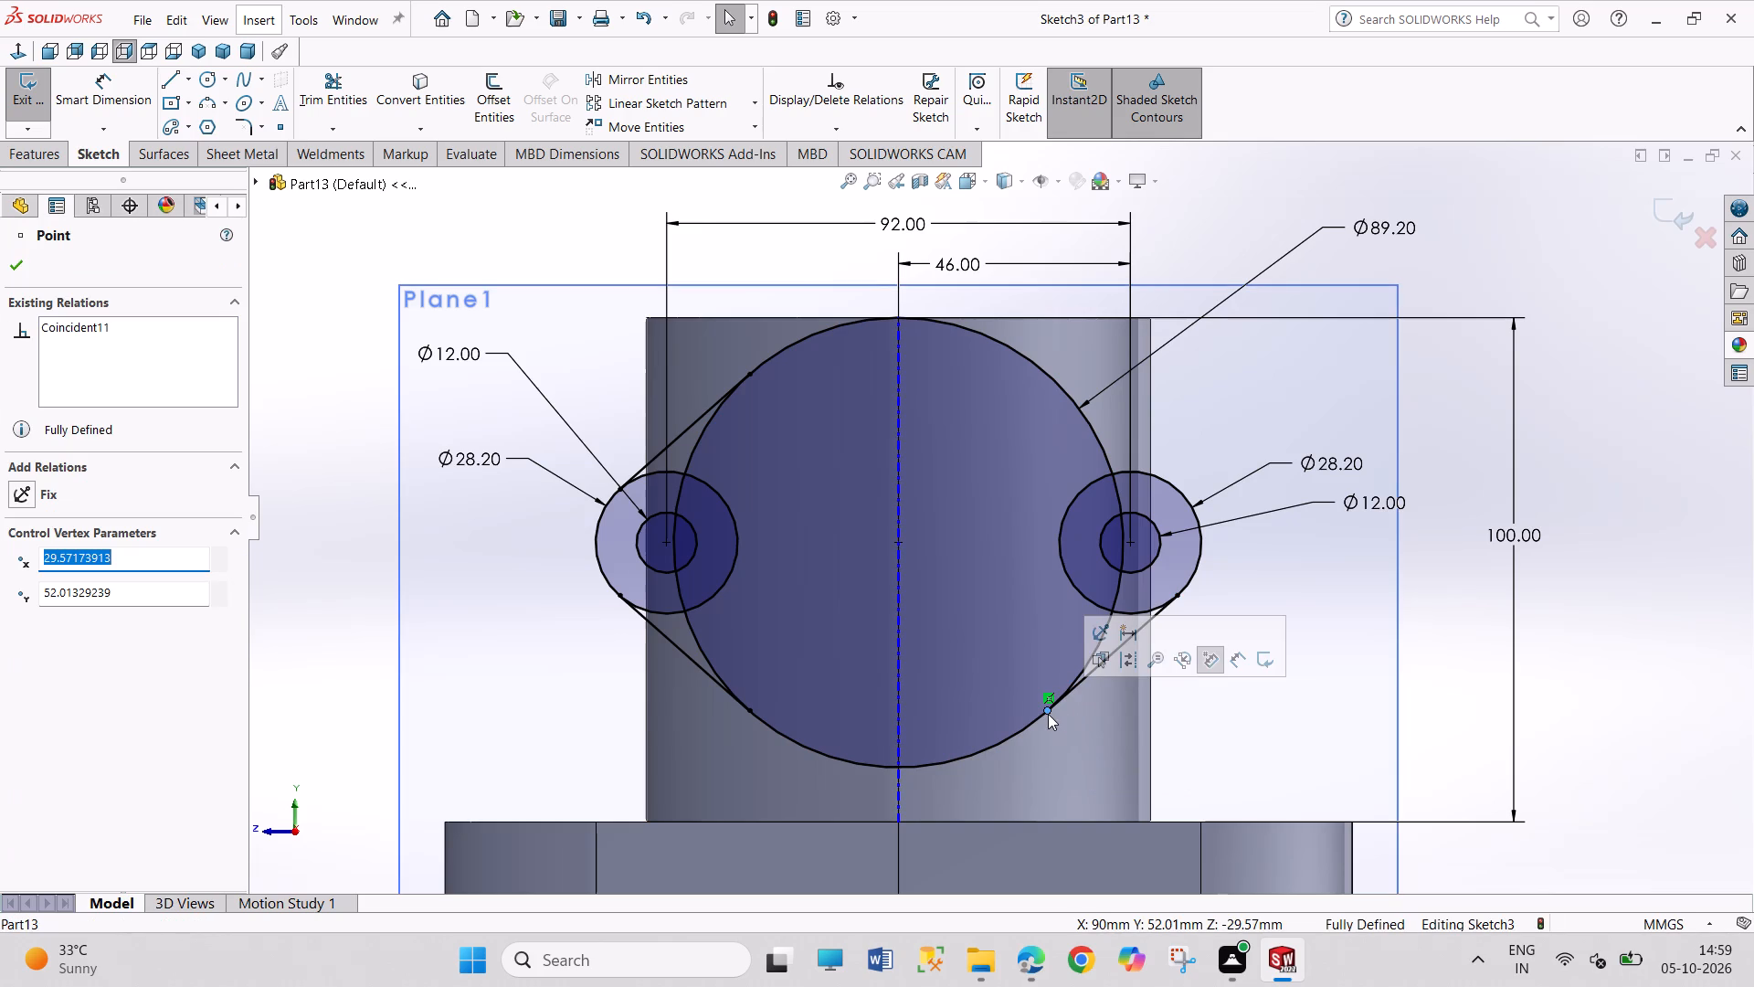
left_click(1490, 722)
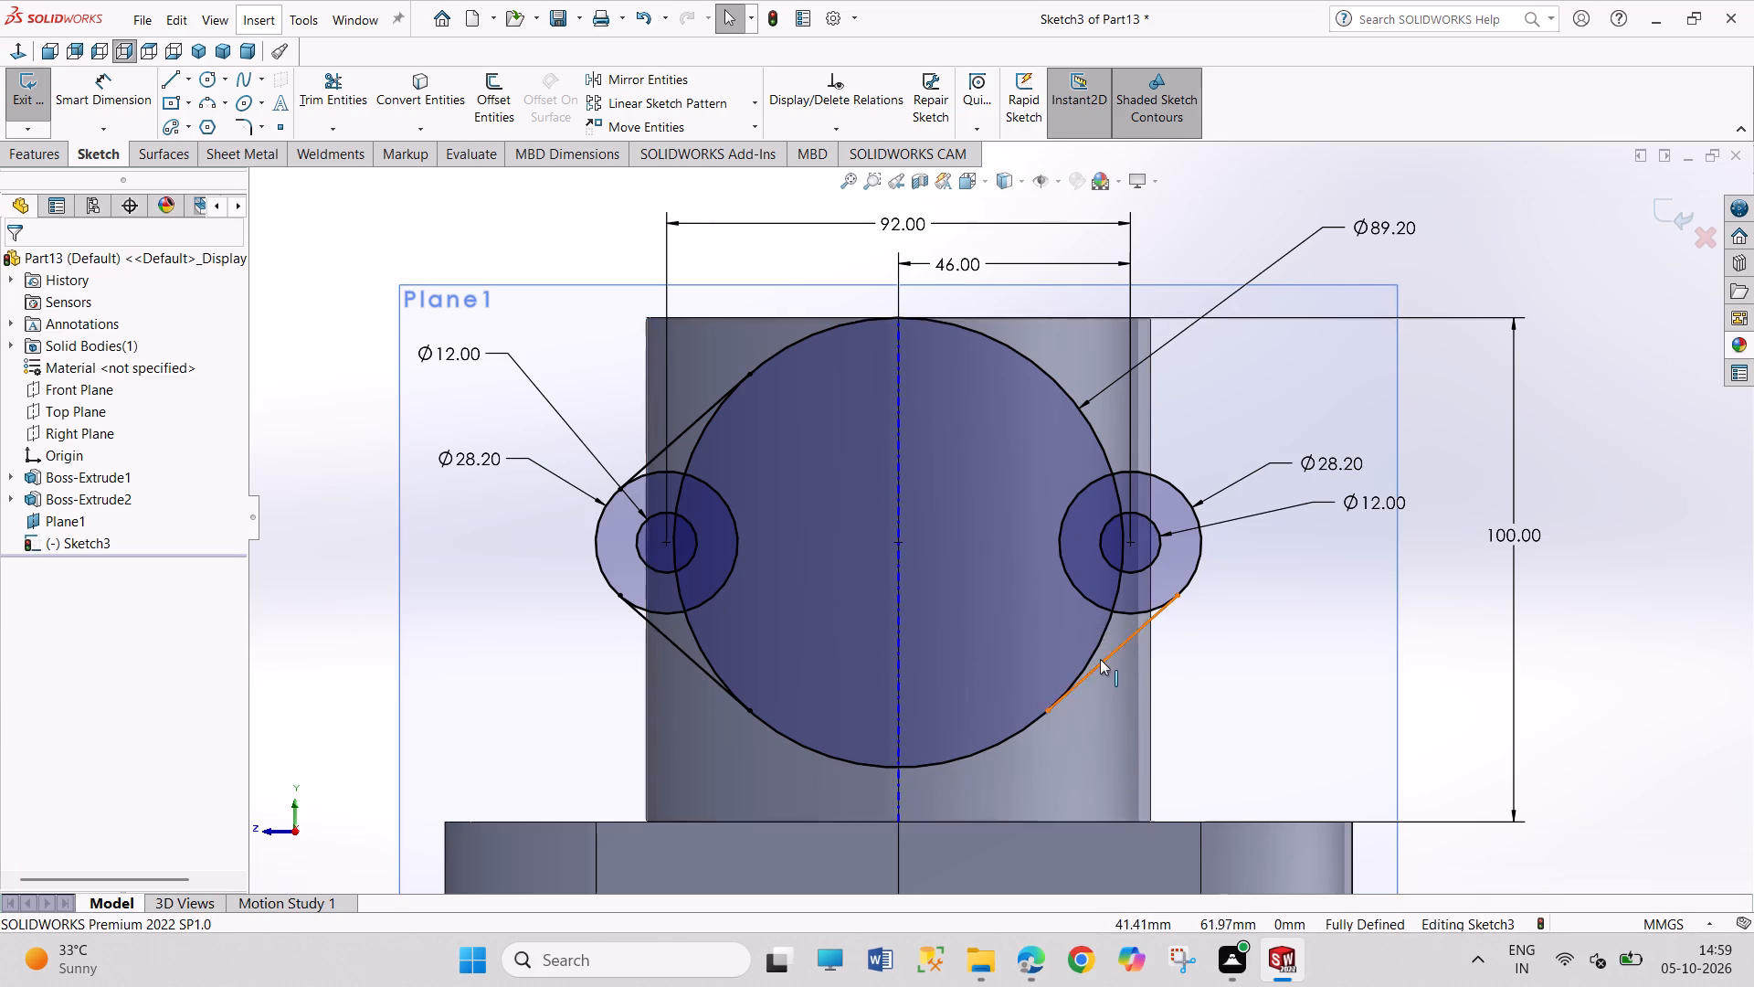
left_click(1091, 655)
left_click(1094, 672, "ctrl")
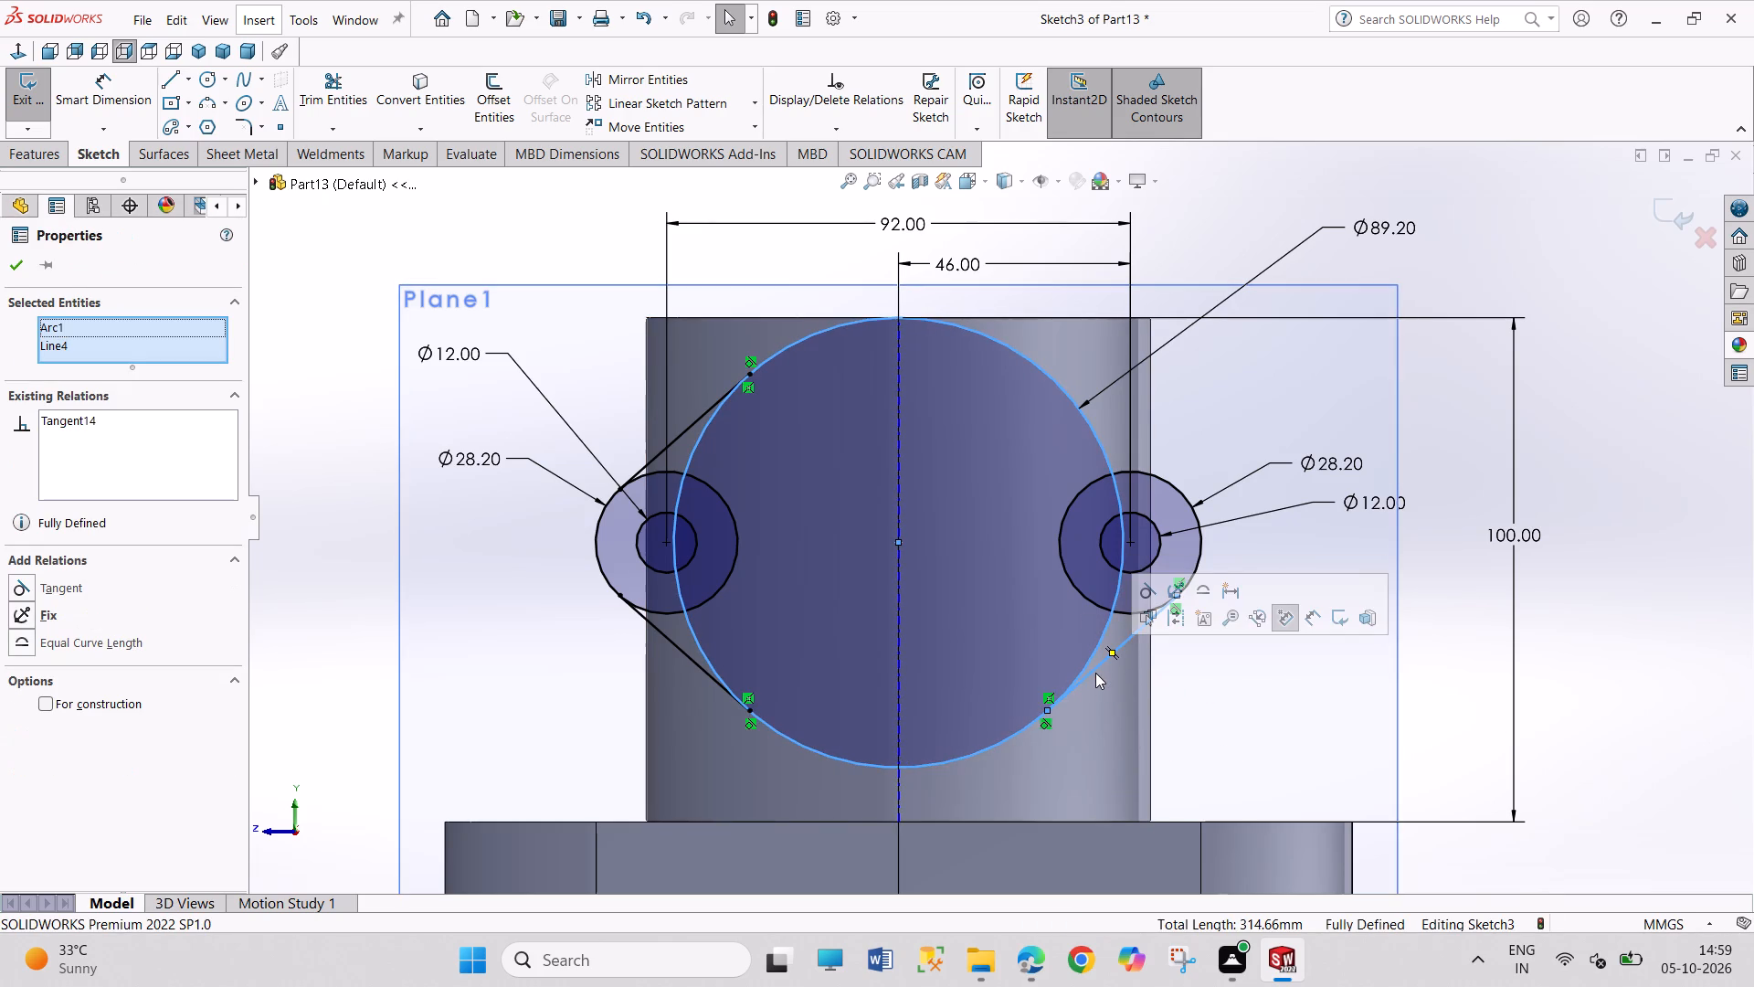
left_click(1148, 595)
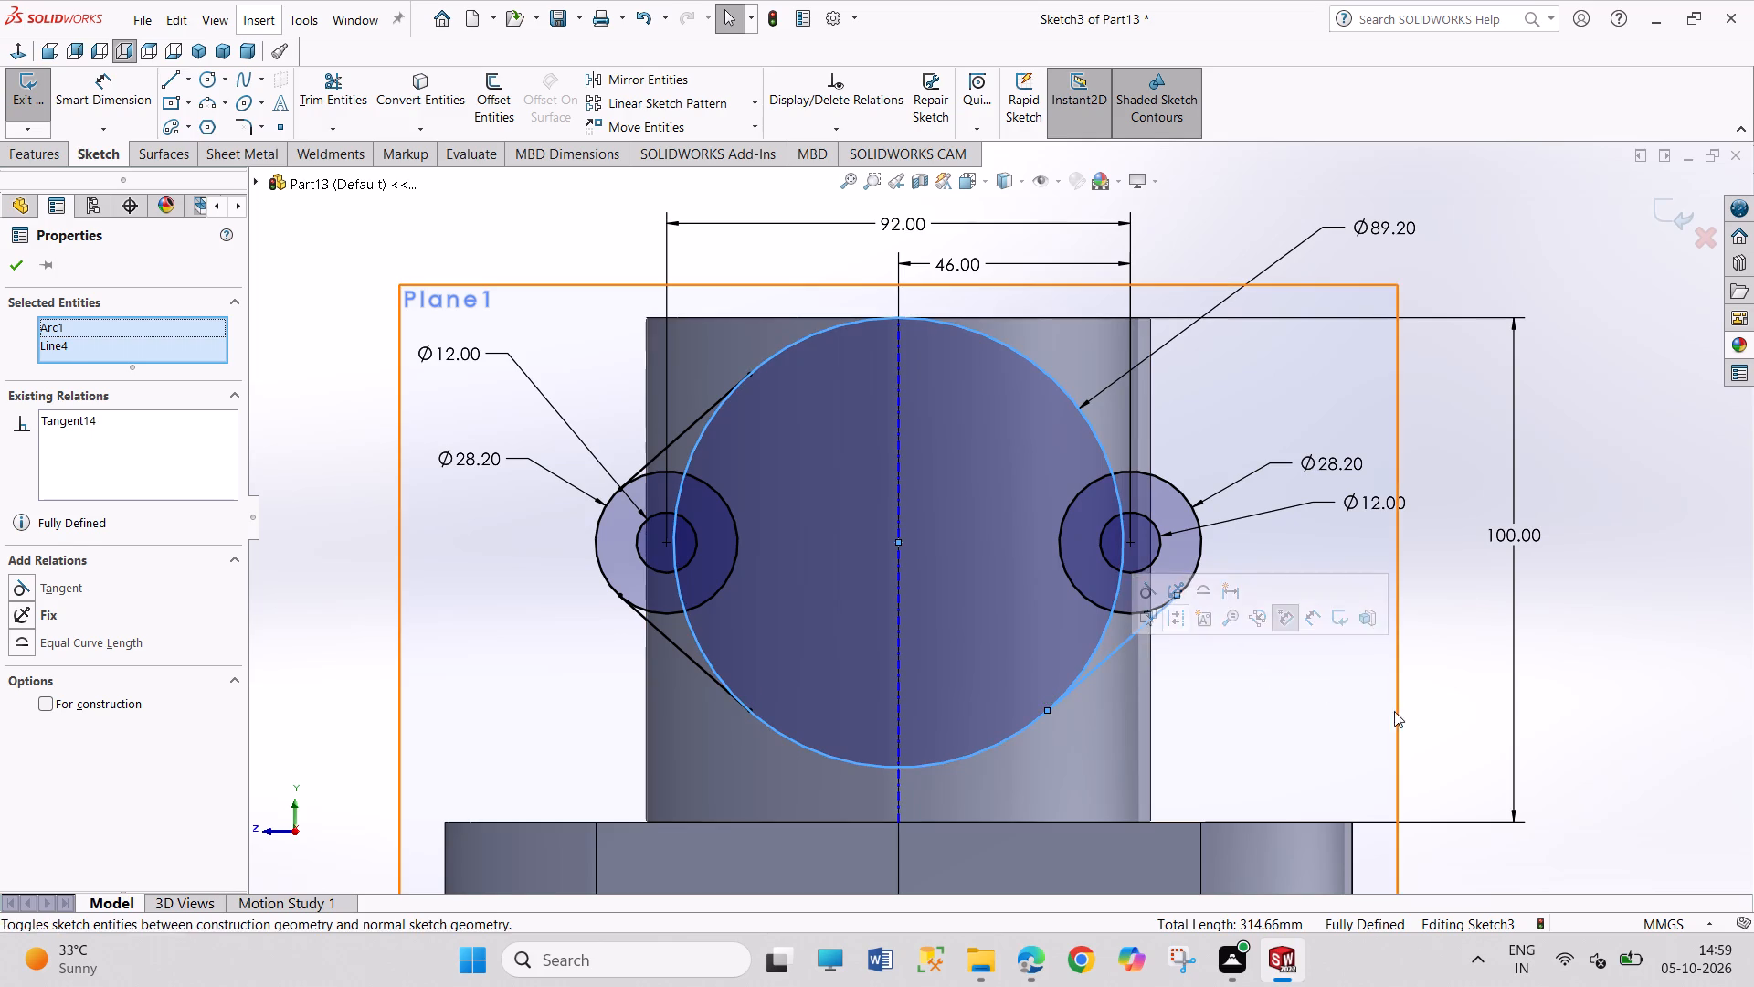
left_click(1418, 716)
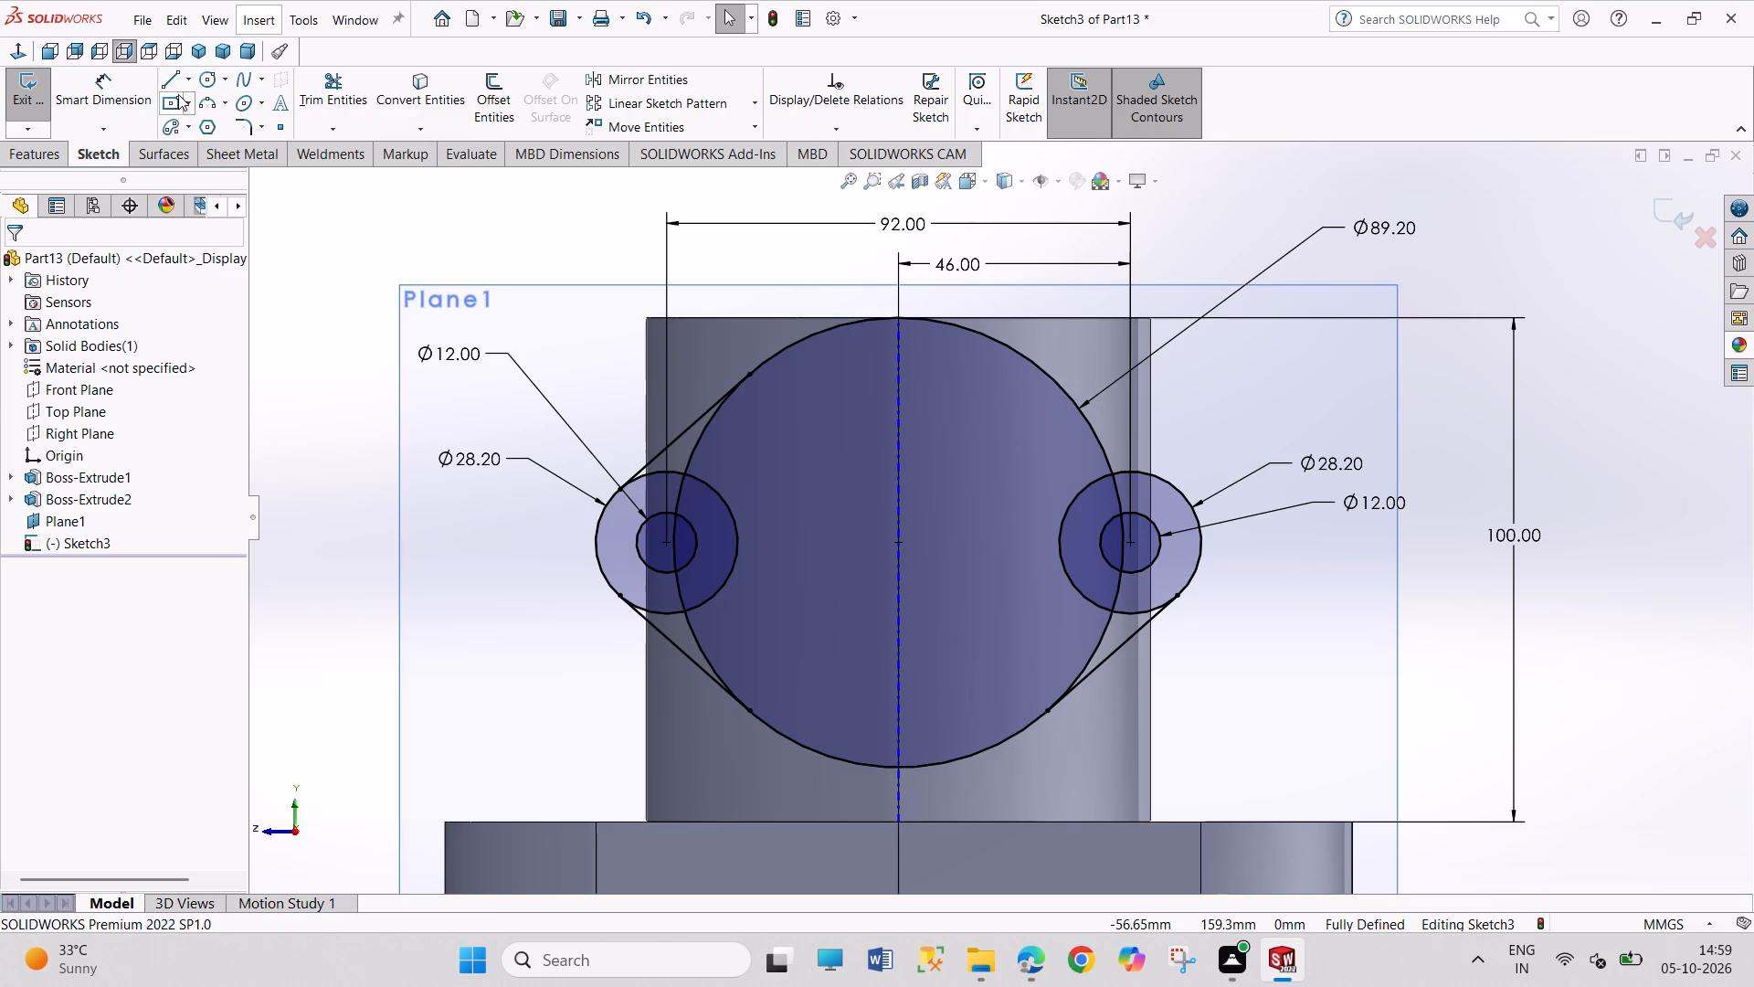
Sketch a line about 34 mm long from the large circle's upper side, tangent to the top of the first pair's 28.2 mm circle.
left_click(174, 78)
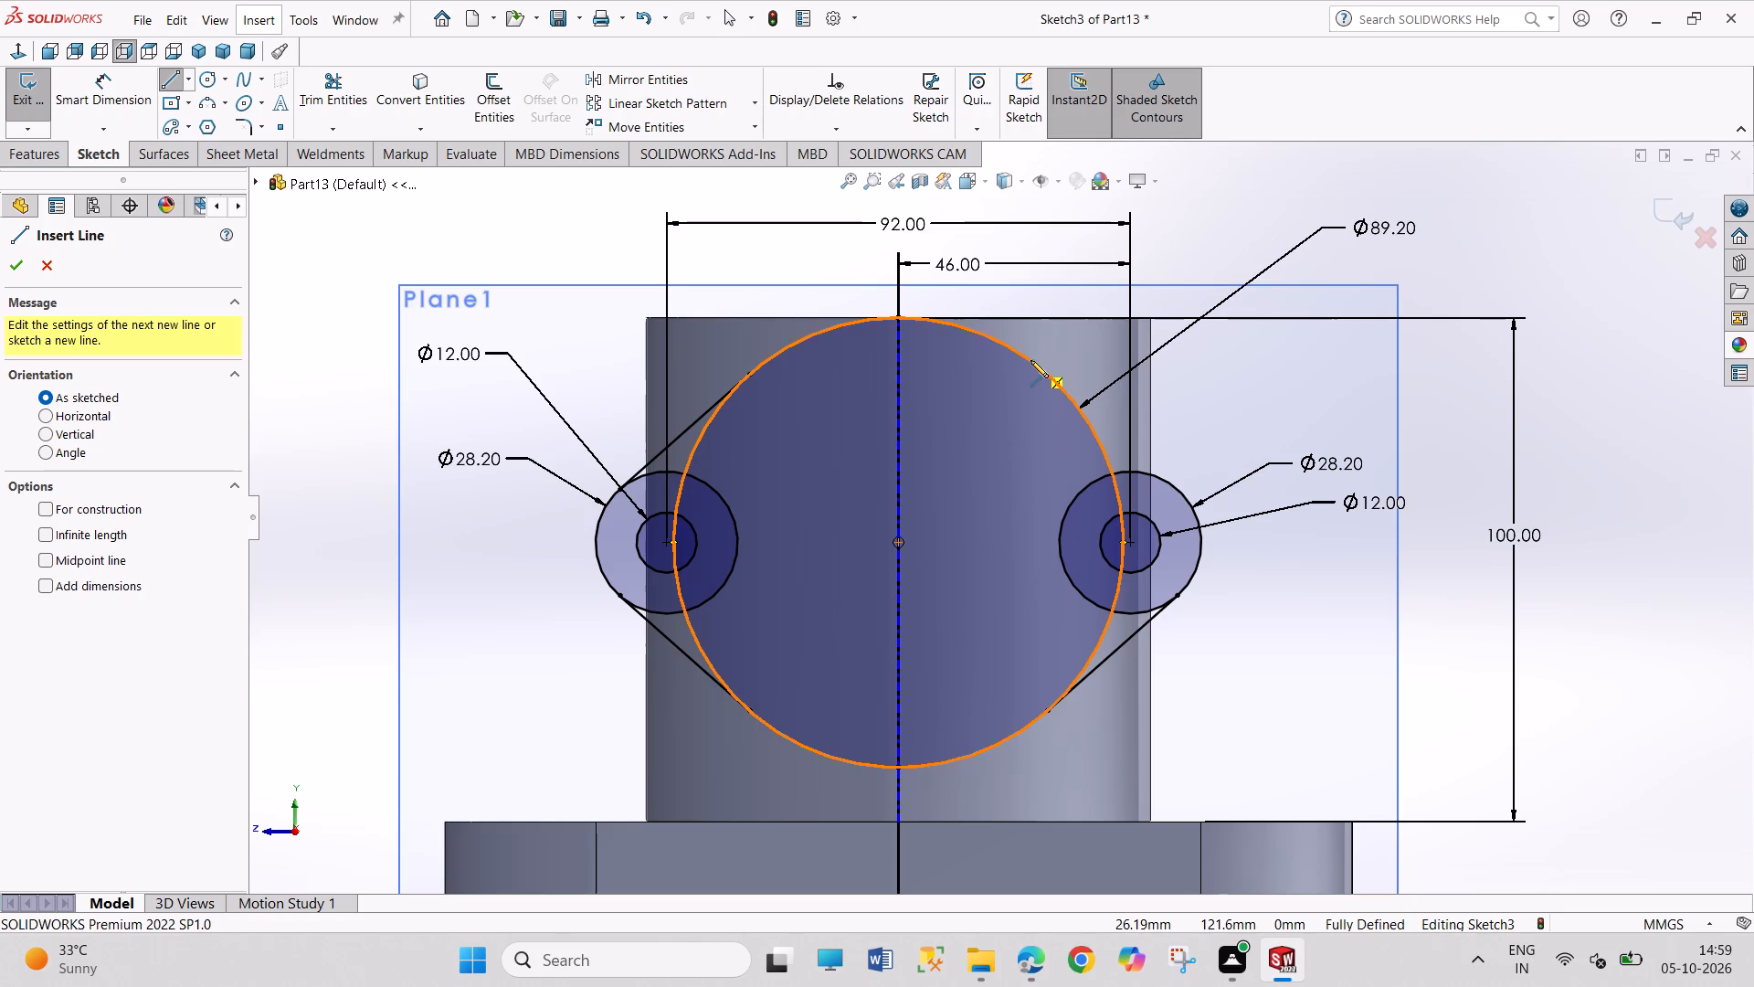
left_click(1030, 360)
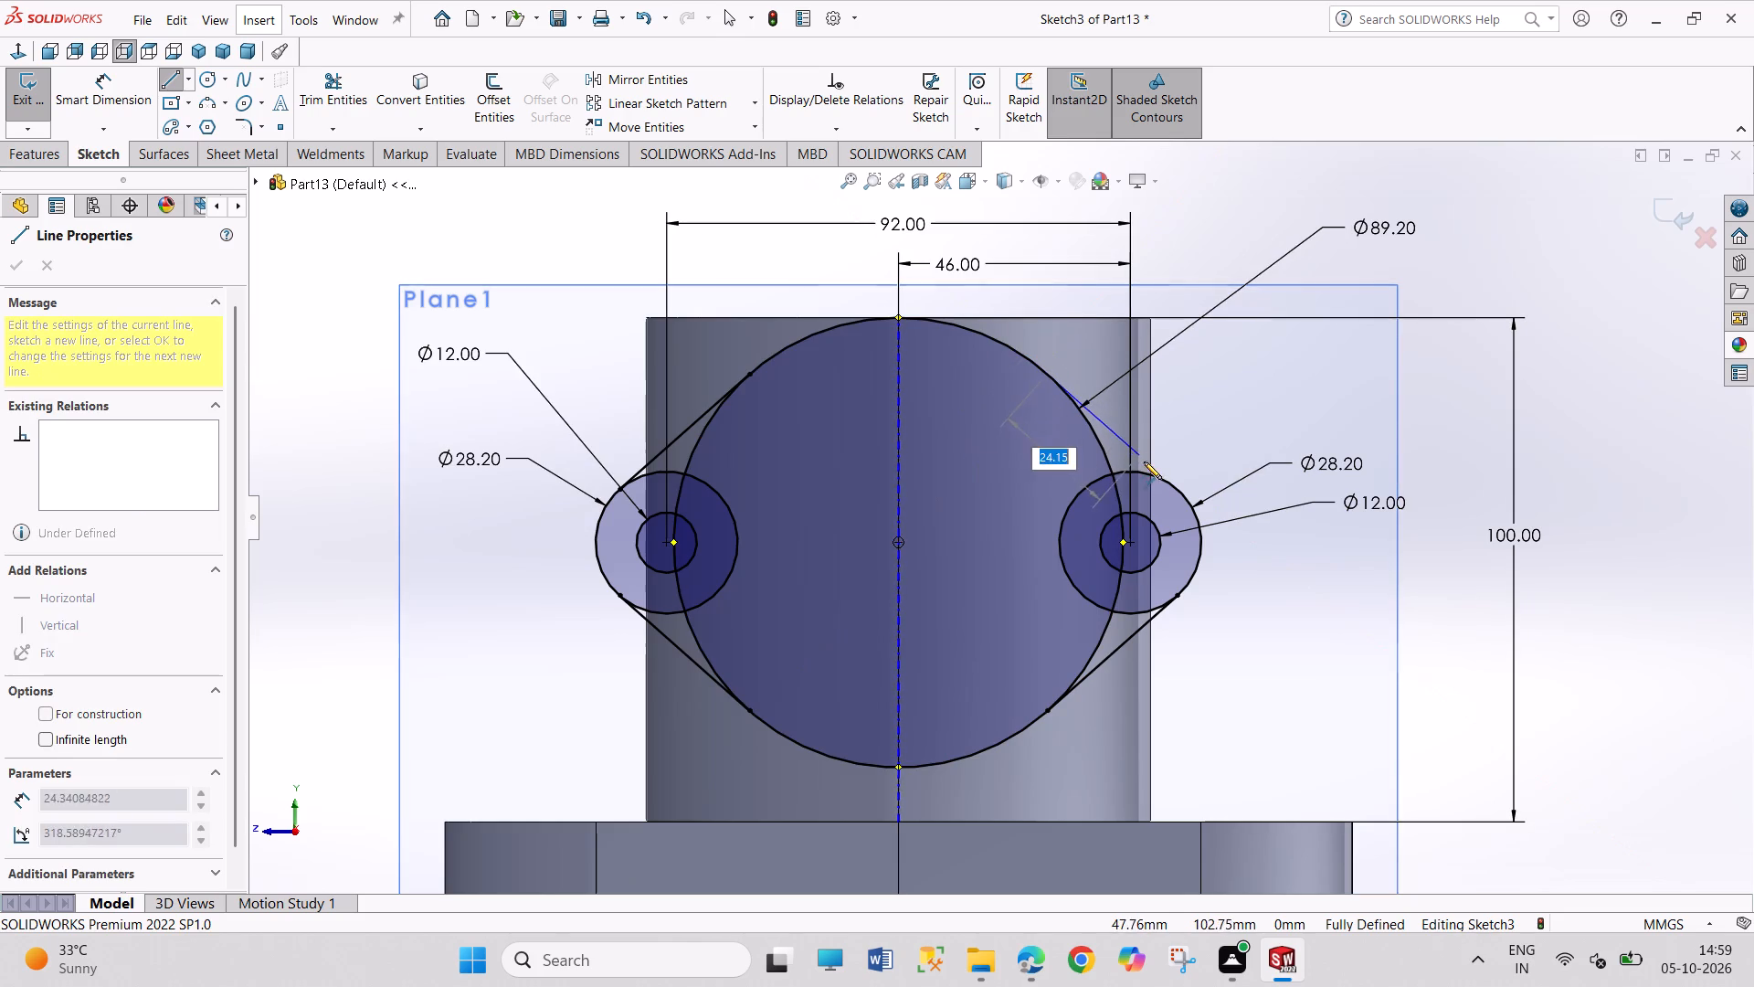
left_click(1153, 472)
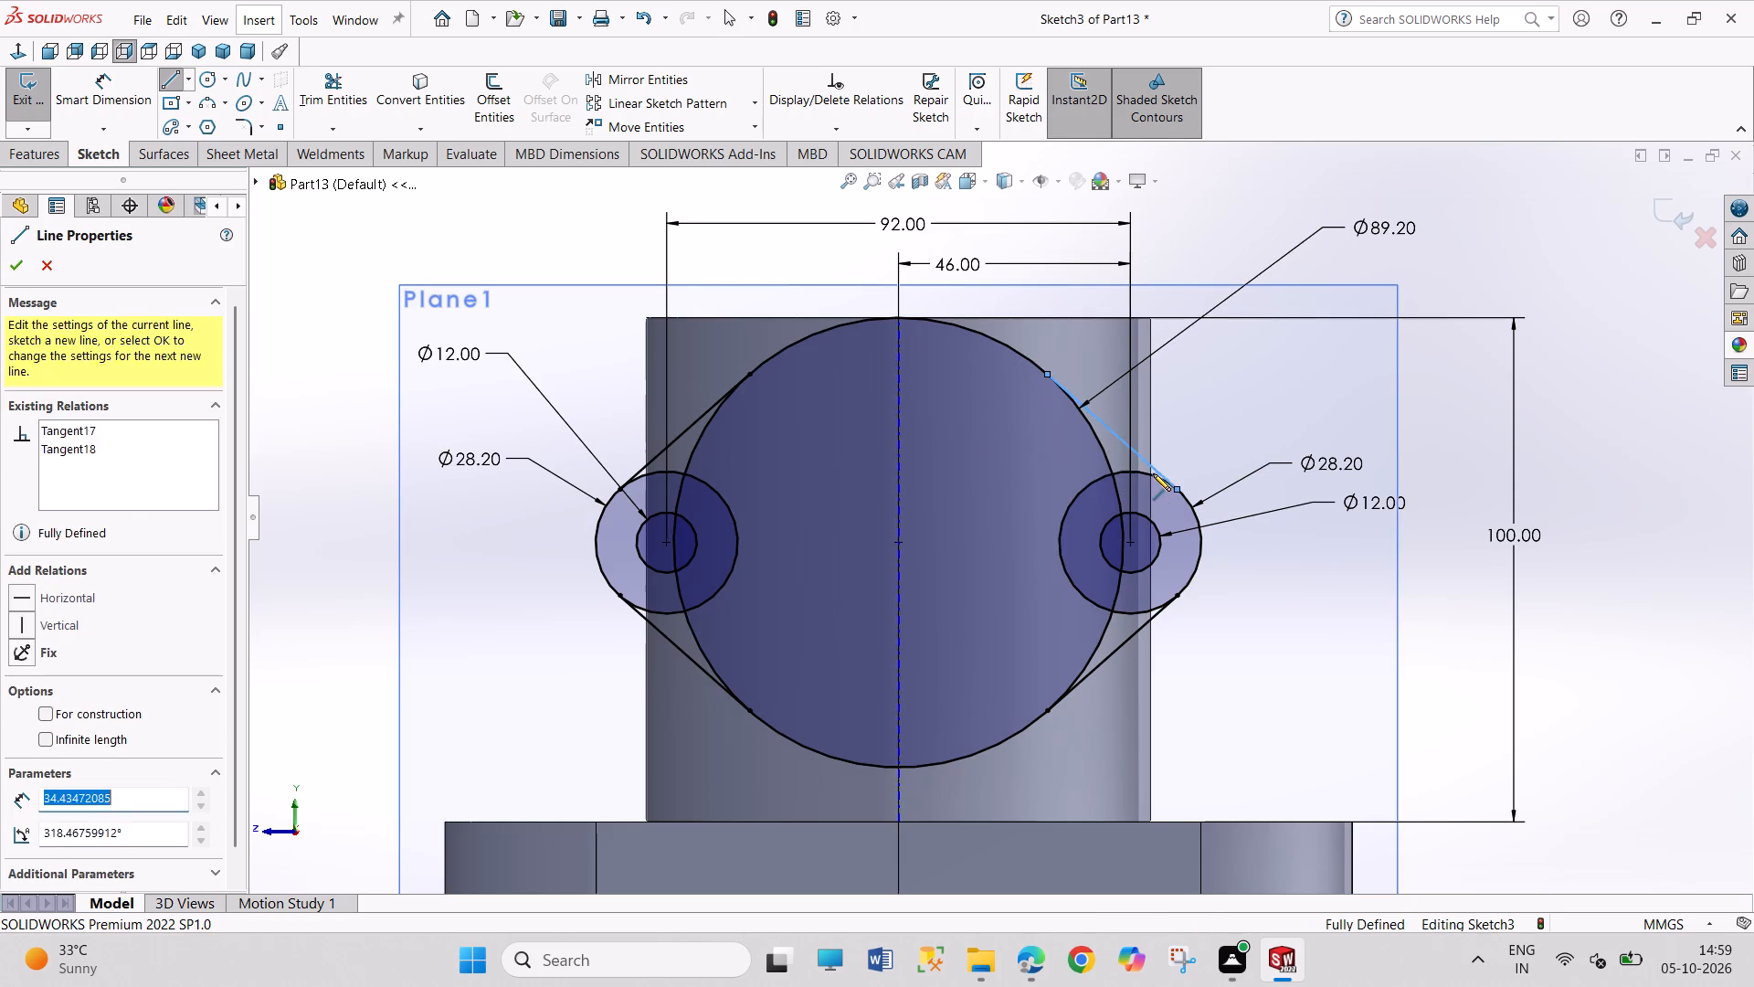
right_click(1189, 246)
left_click(1216, 259)
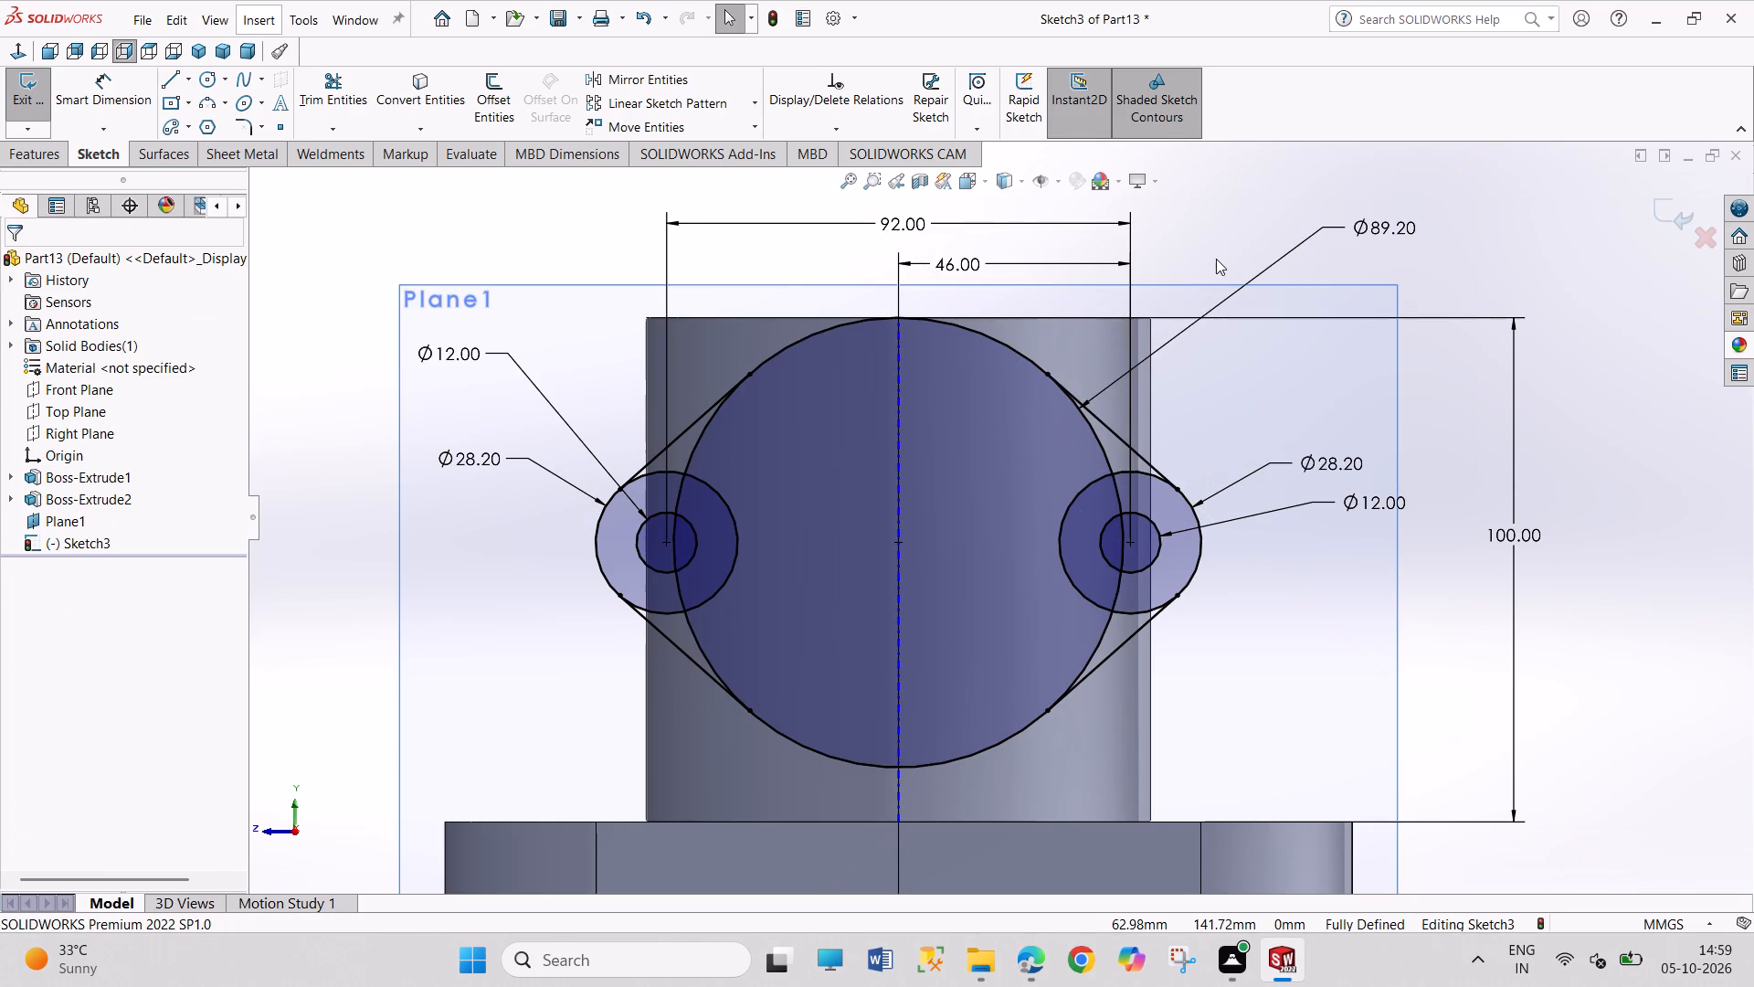
left_click(1047, 370)
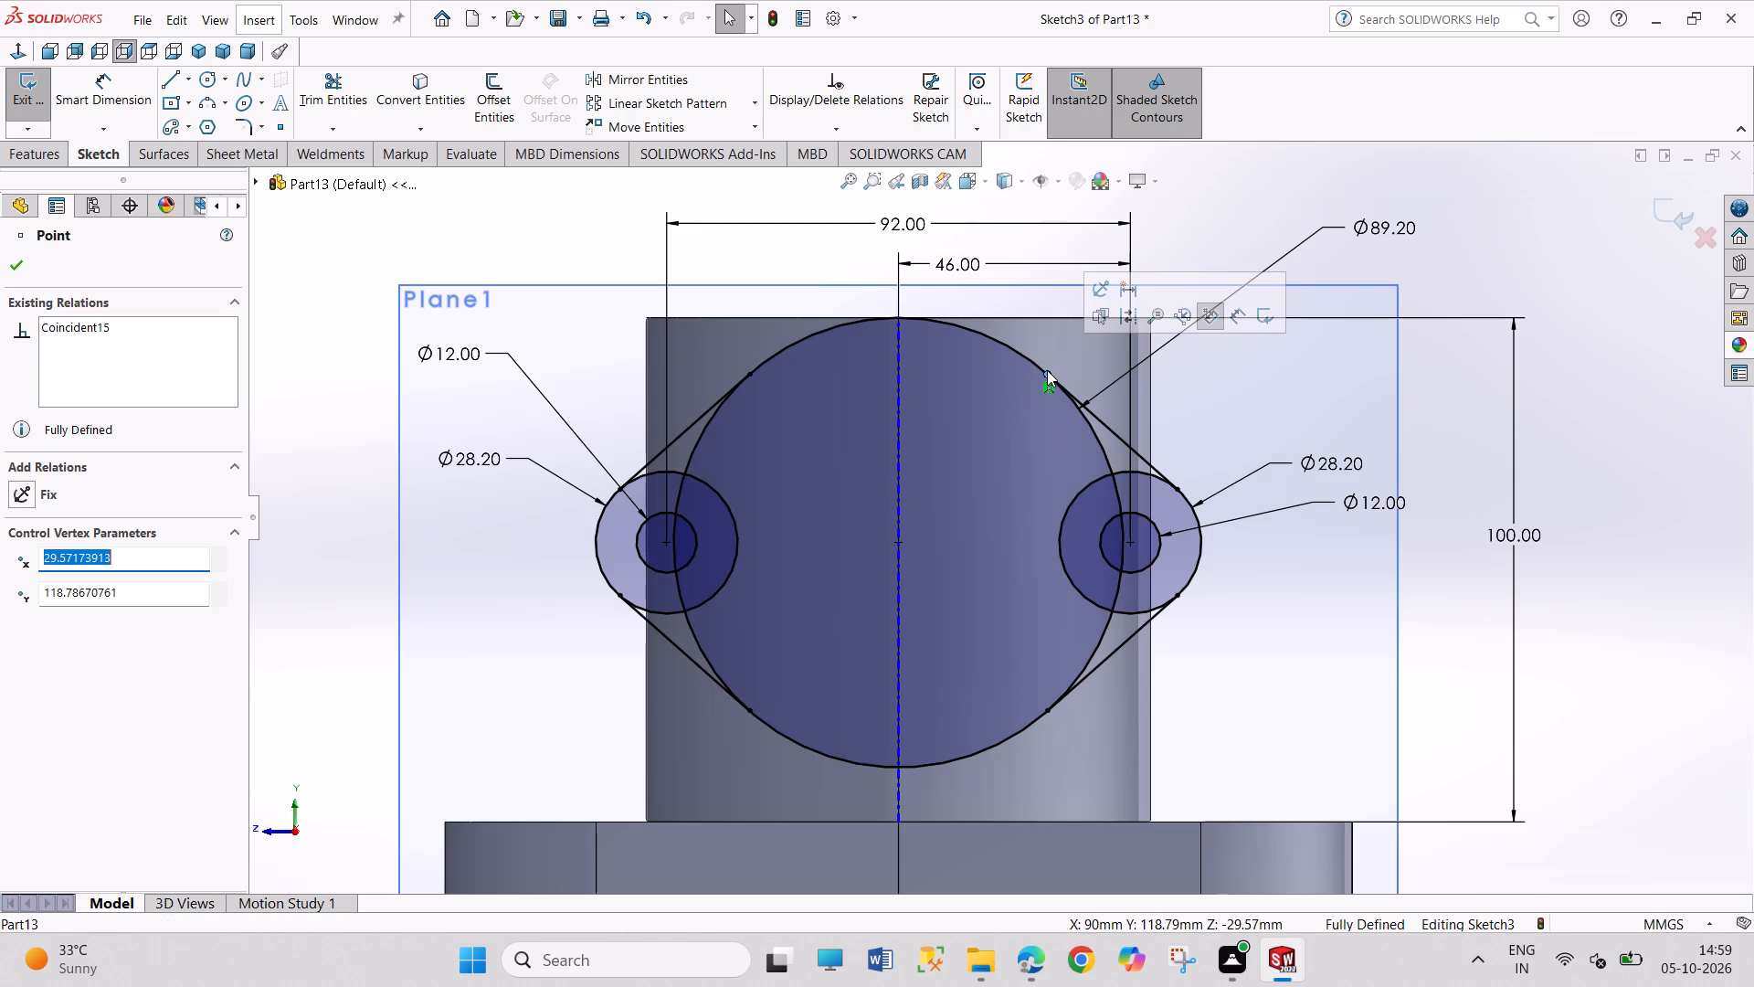
left_click(1066, 390)
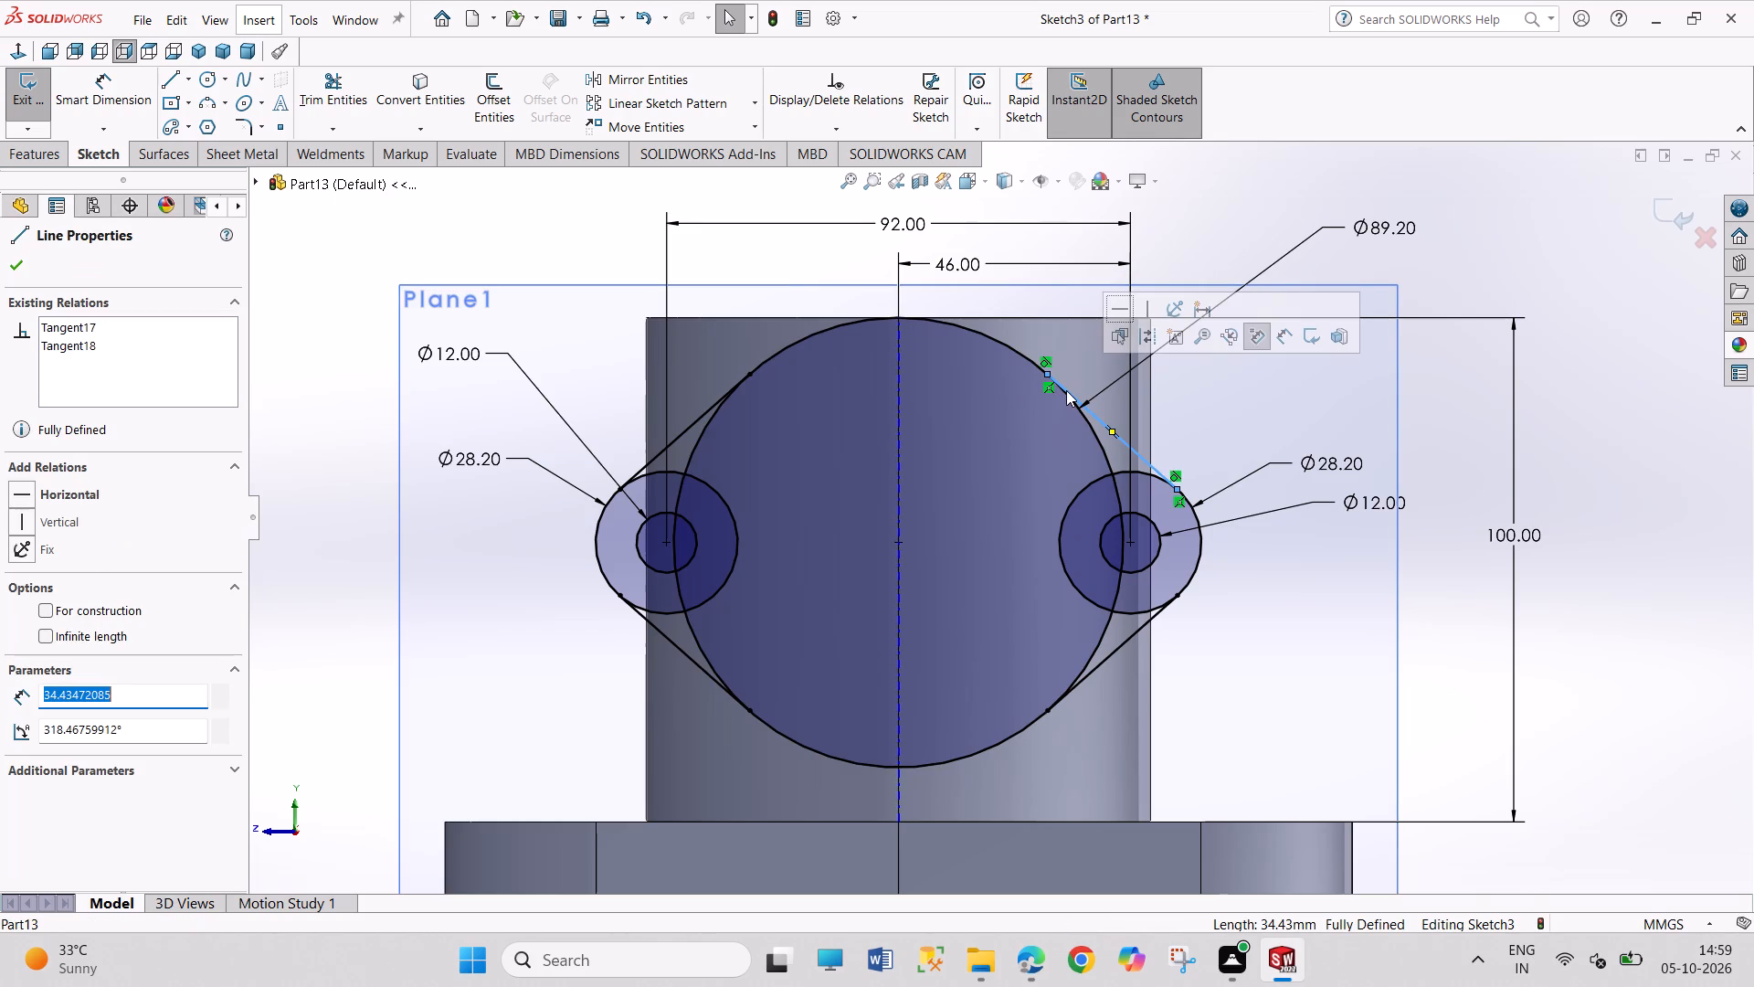
left_click(1222, 214)
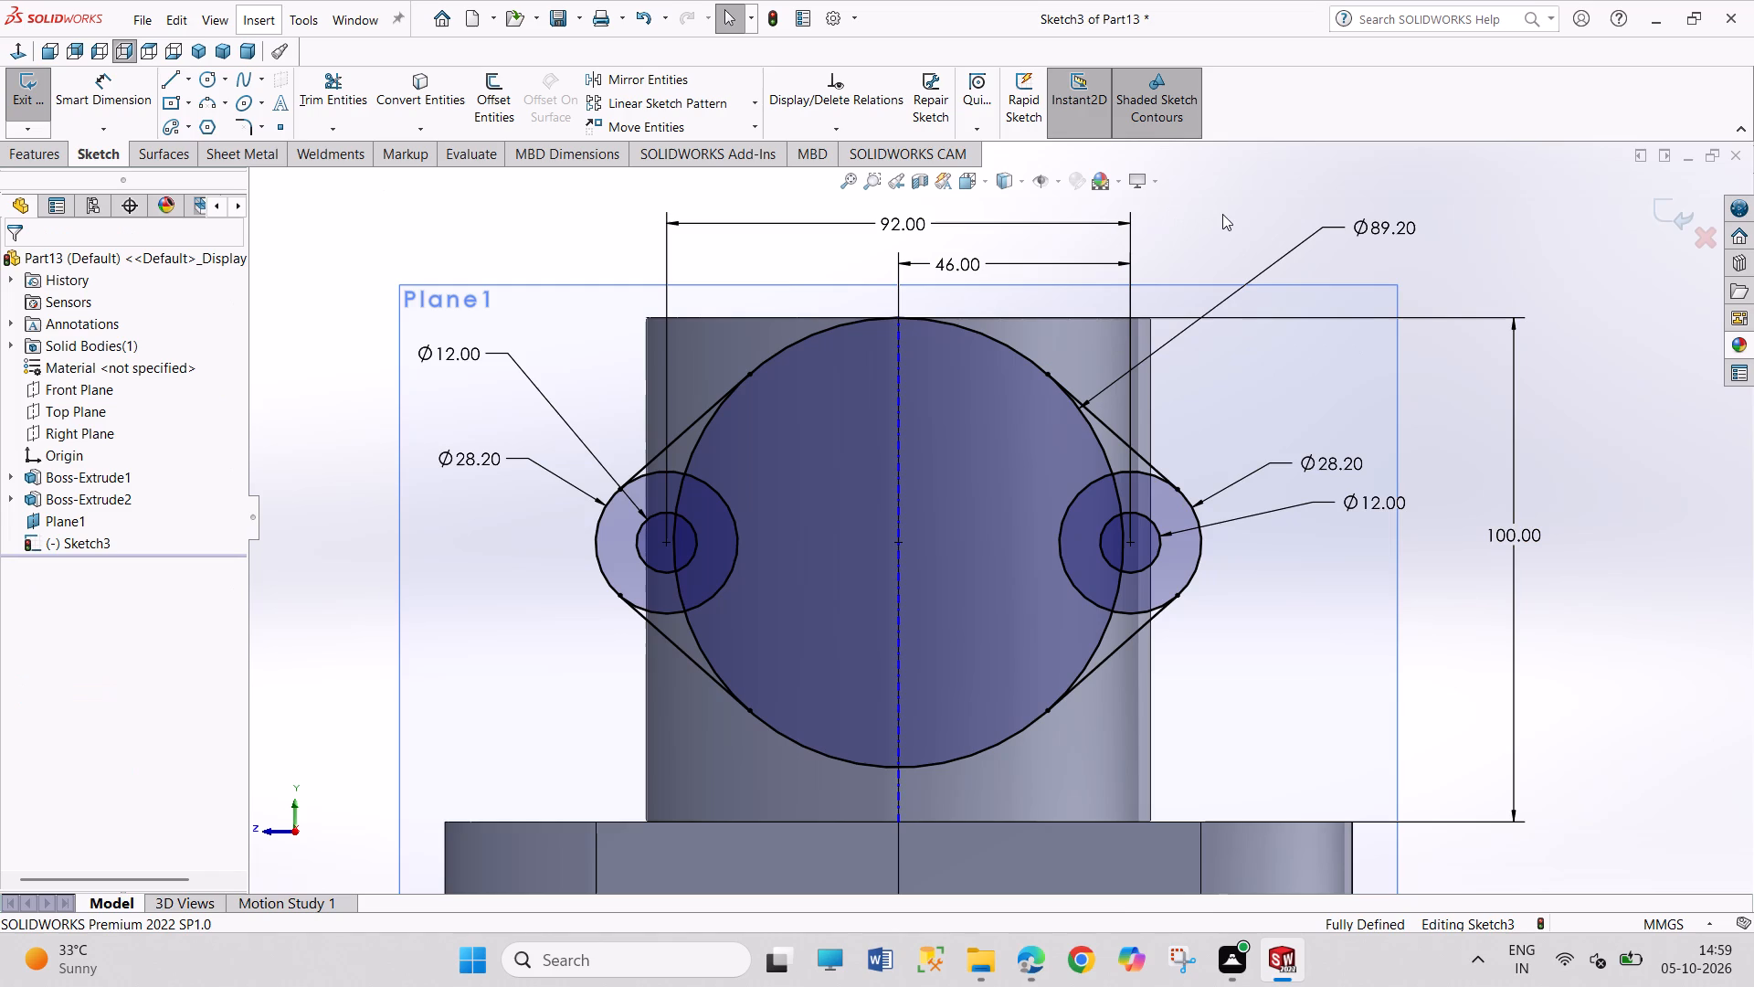
Trim the large circle's arc, the 12 mm circle and the inner ear arc inside the second pair's ear.
left_click(335, 97)
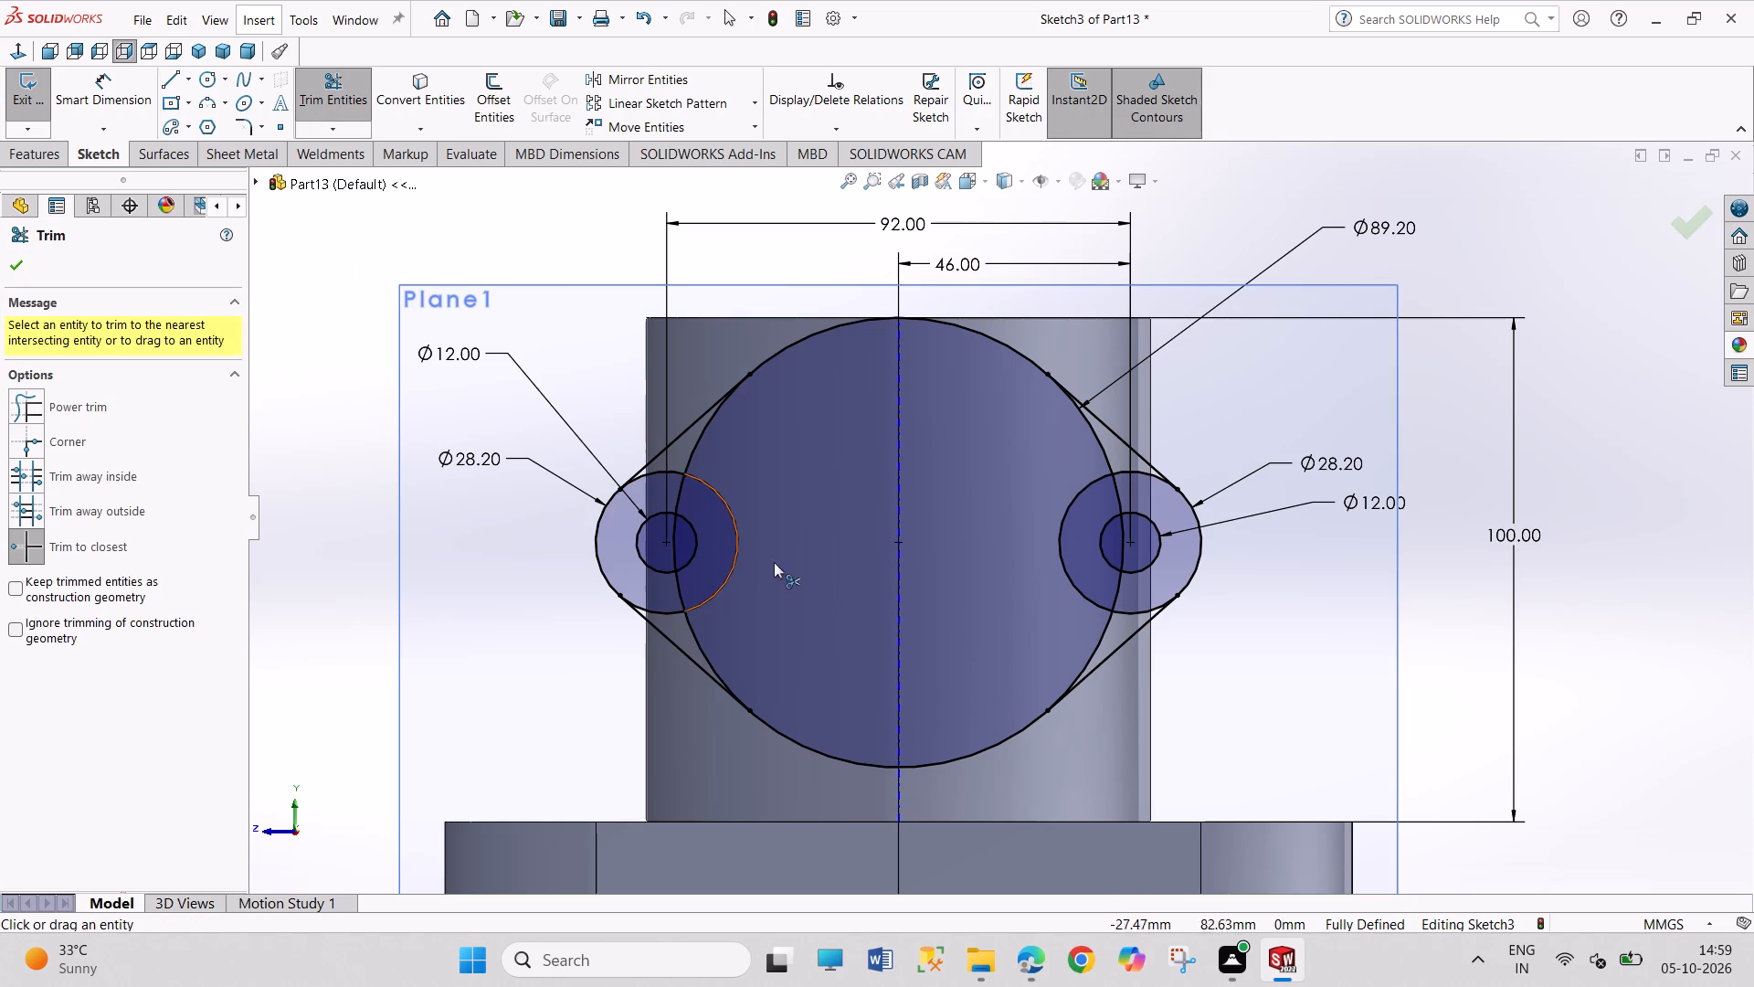
left_click(697, 645)
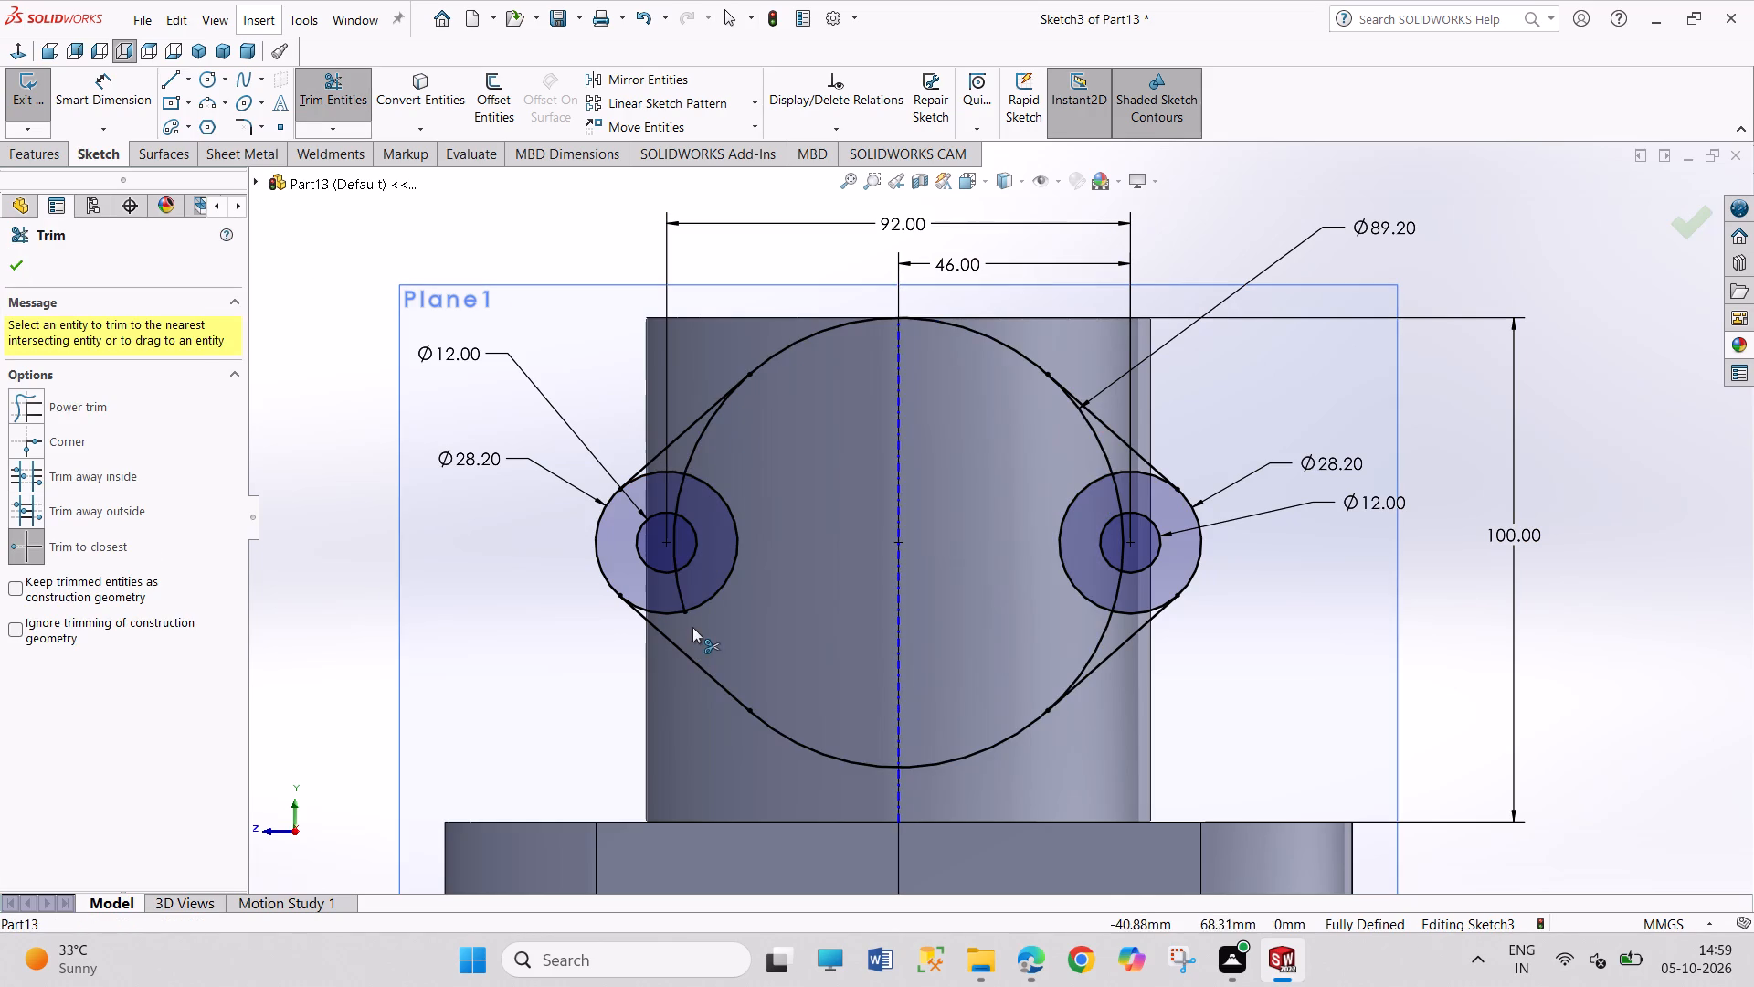
left_click(682, 610)
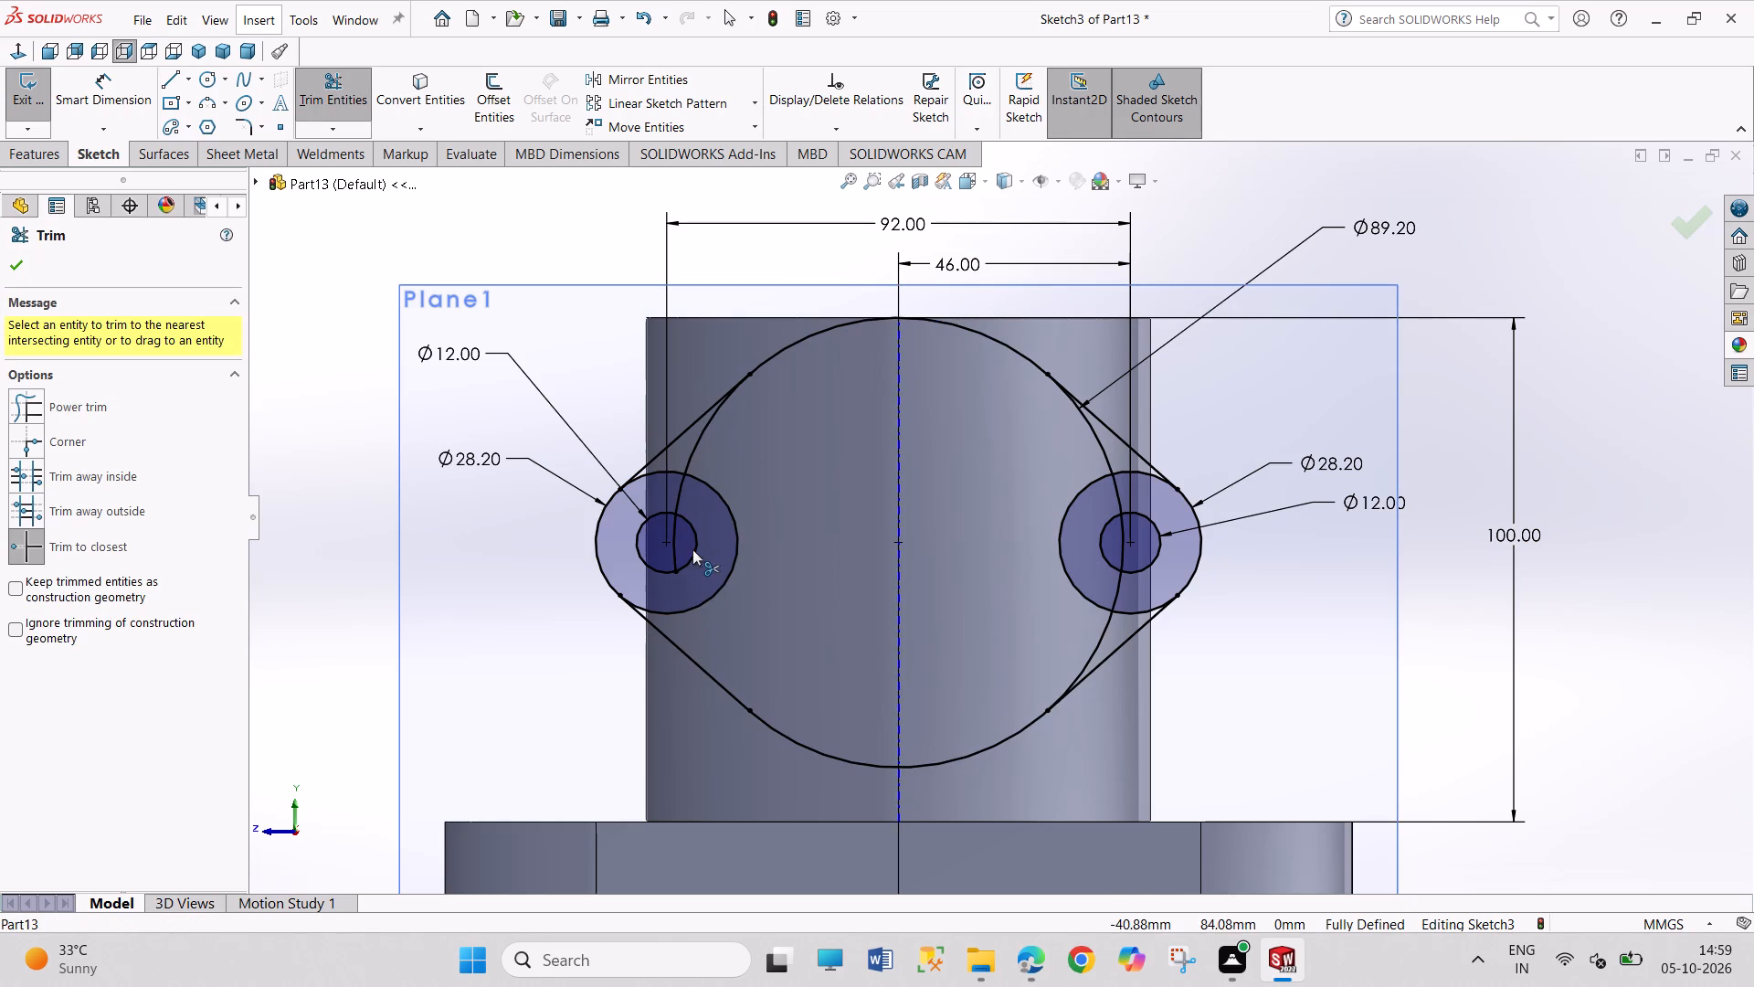
left_click(674, 542)
left_click(685, 562)
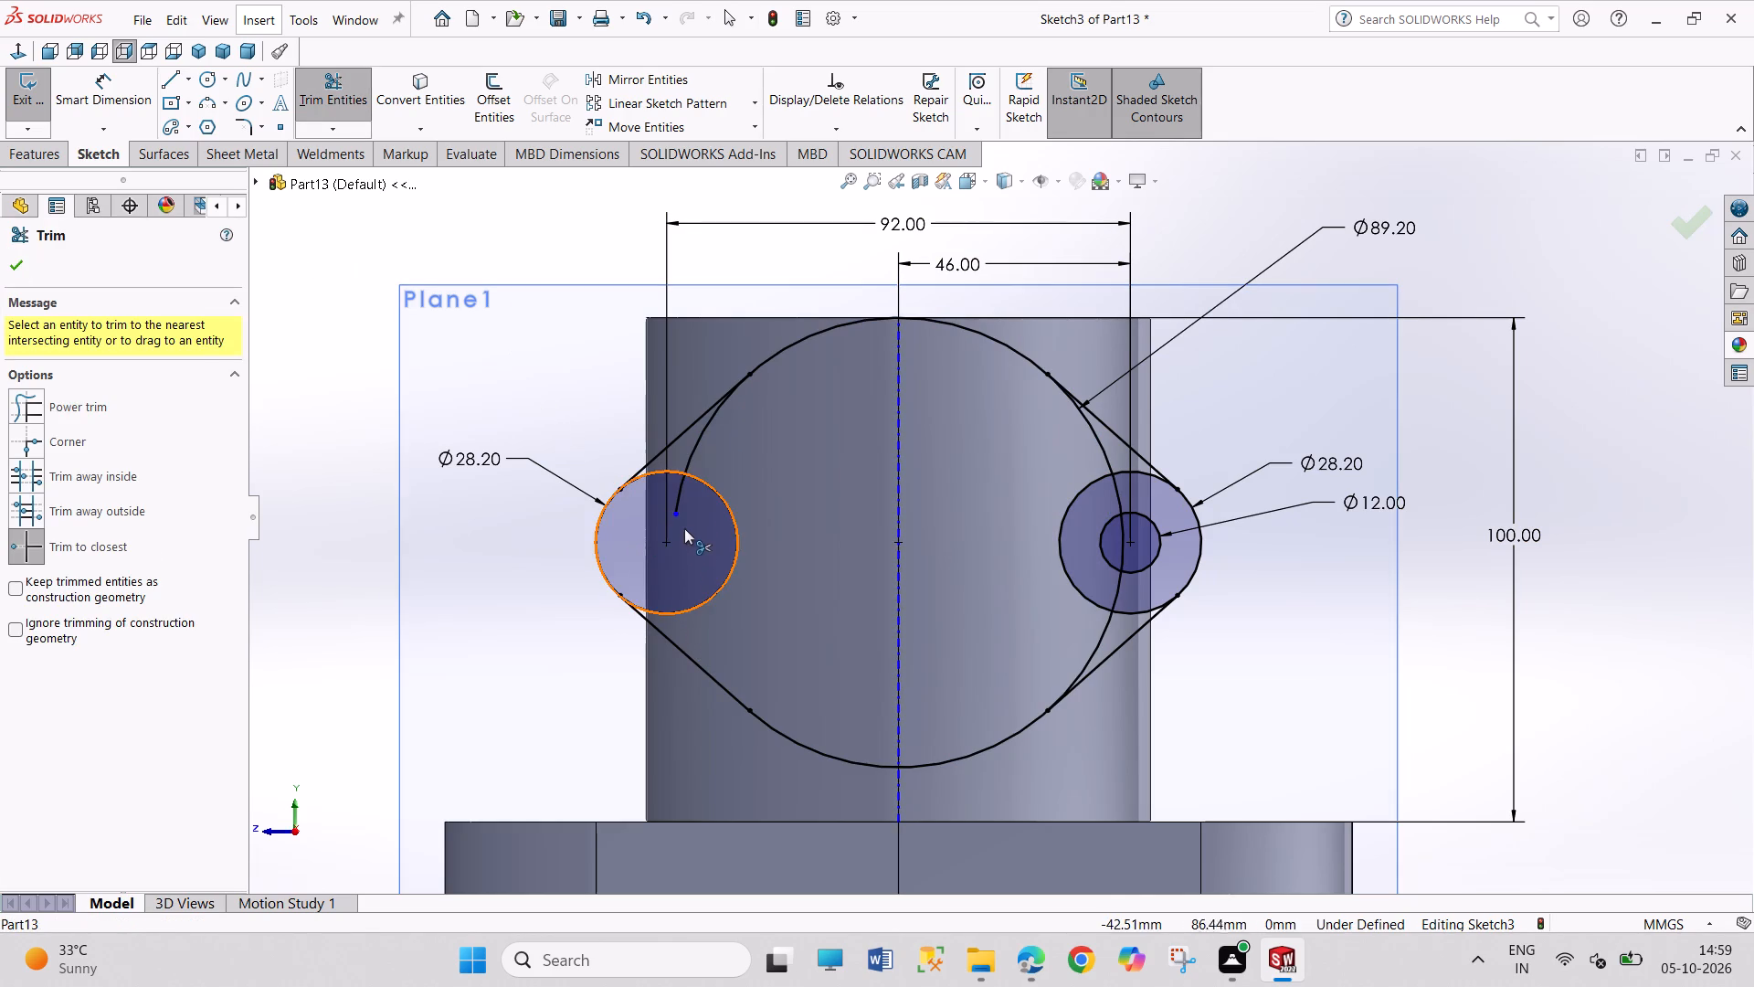
left_click(683, 489)
left_click(689, 457)
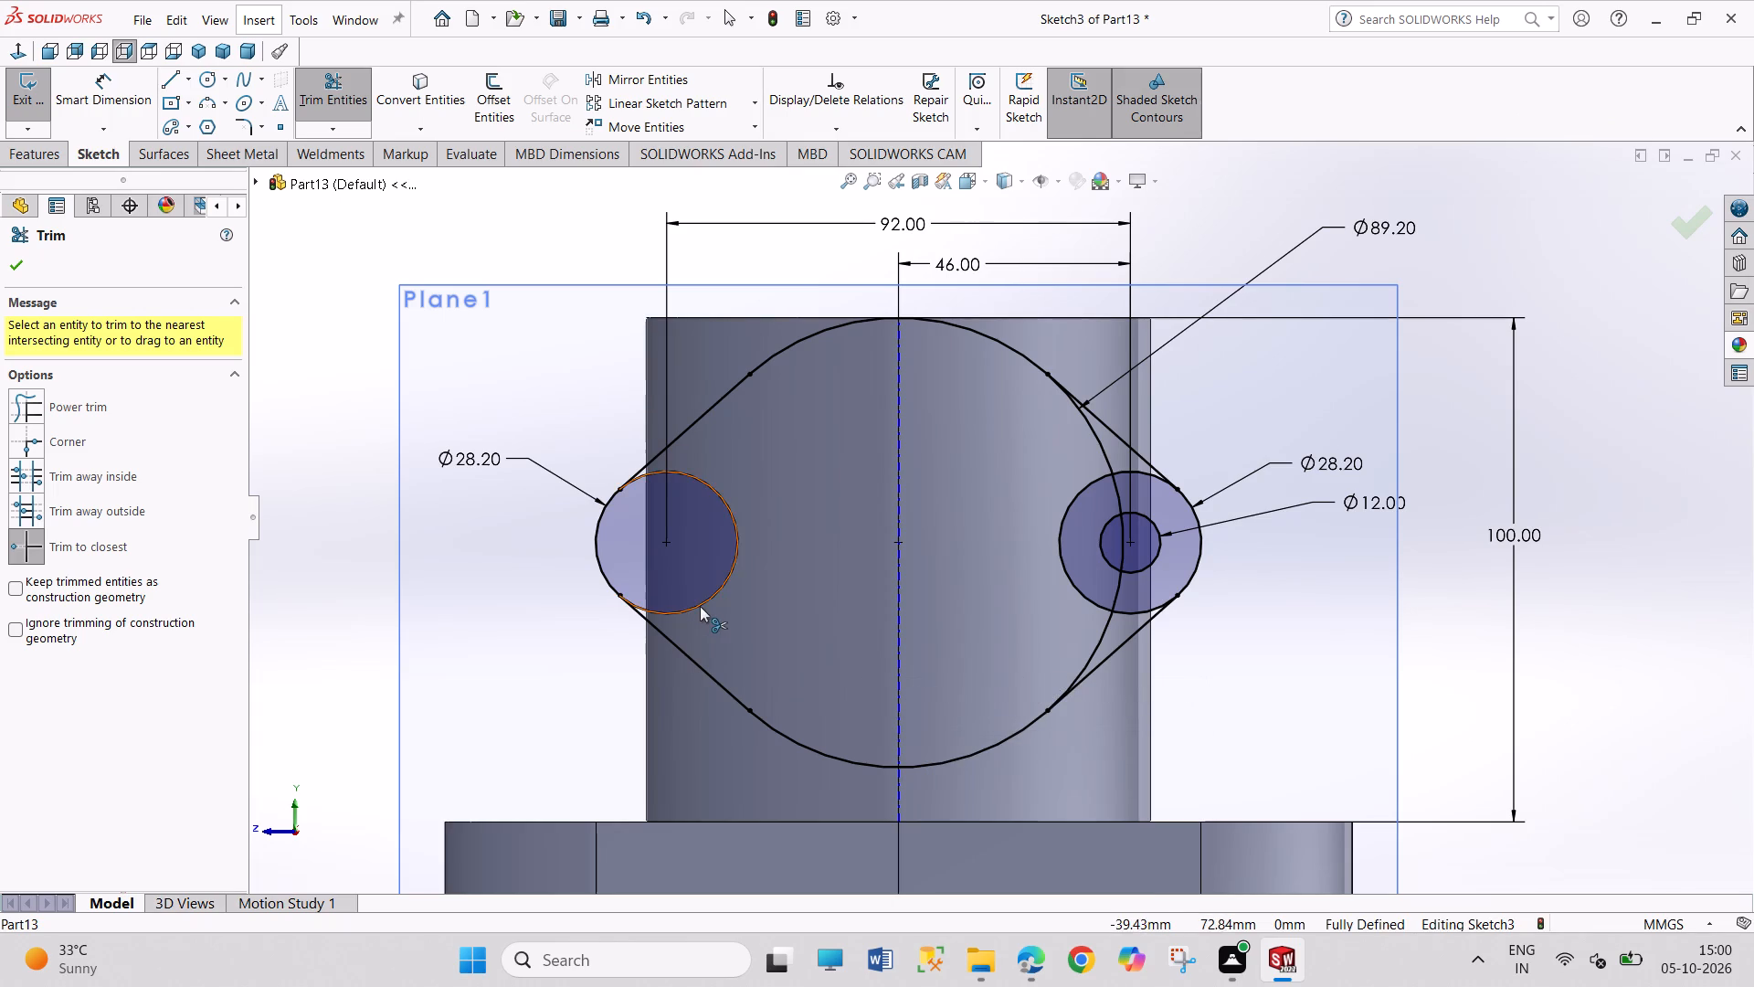
left_click(700, 606)
Trim the inner ear arcs, the 12 mm circle and the large circle's arc inside the first pair's ear, leaving the outer flange outline.
left_click(1100, 608)
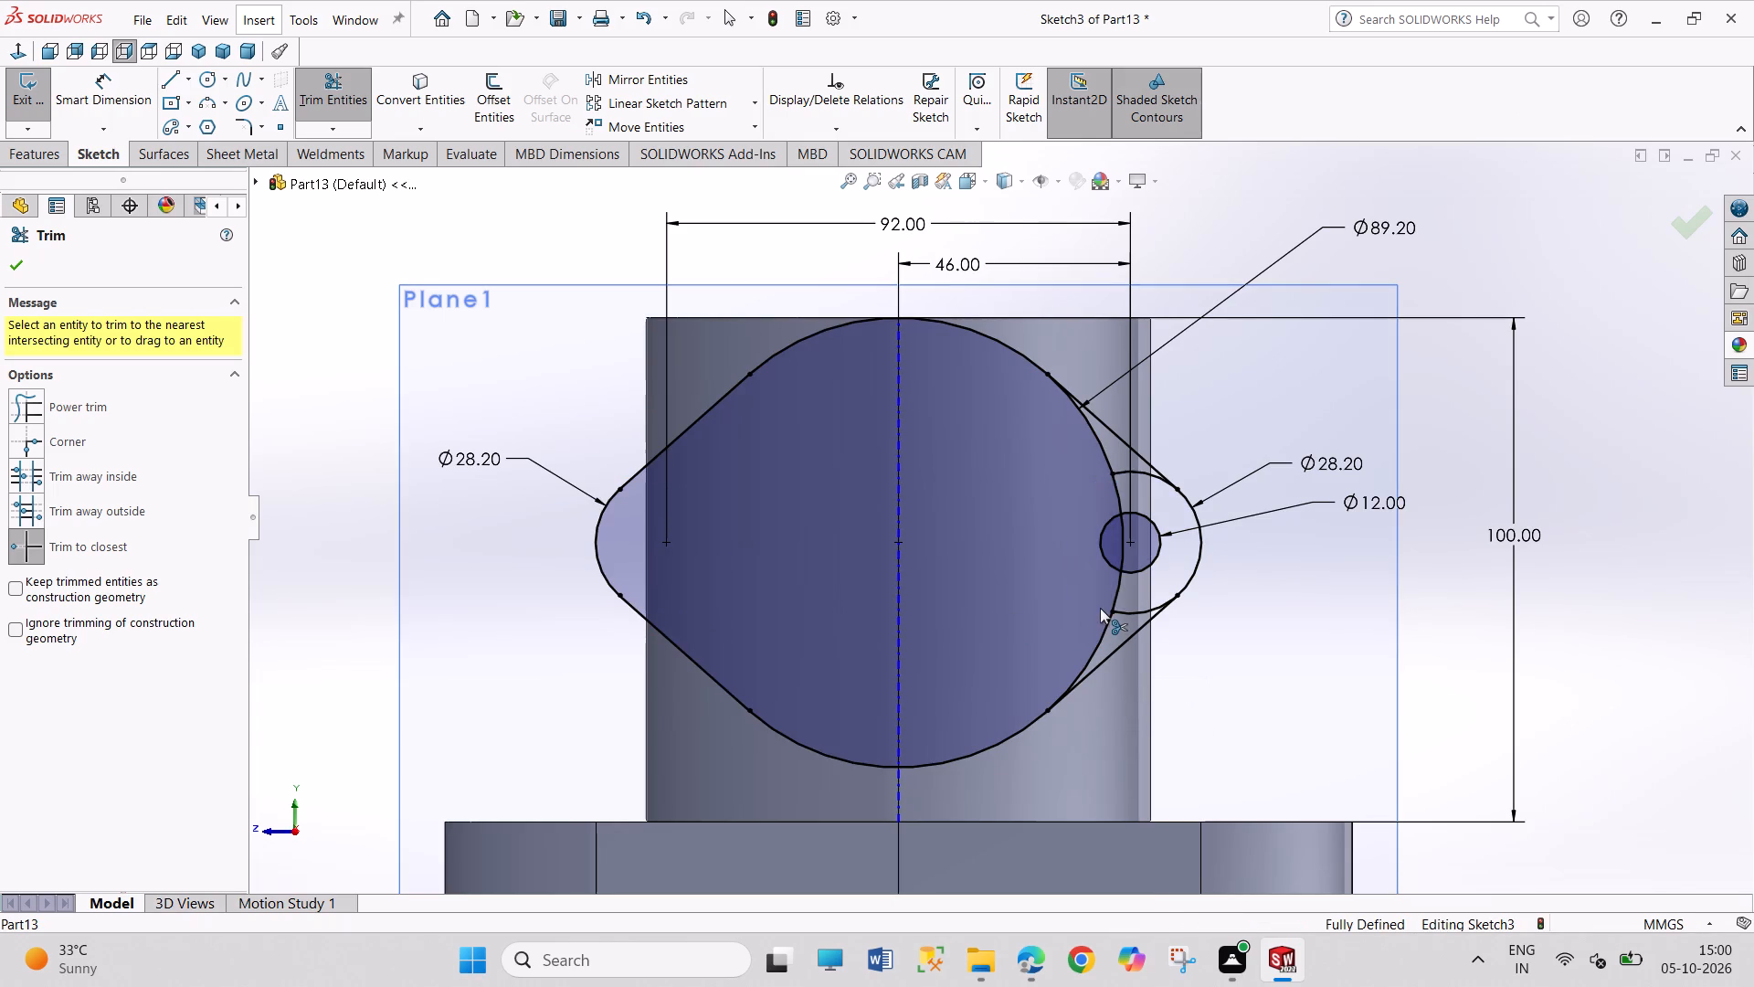
left_click(1113, 623)
left_click(1107, 612)
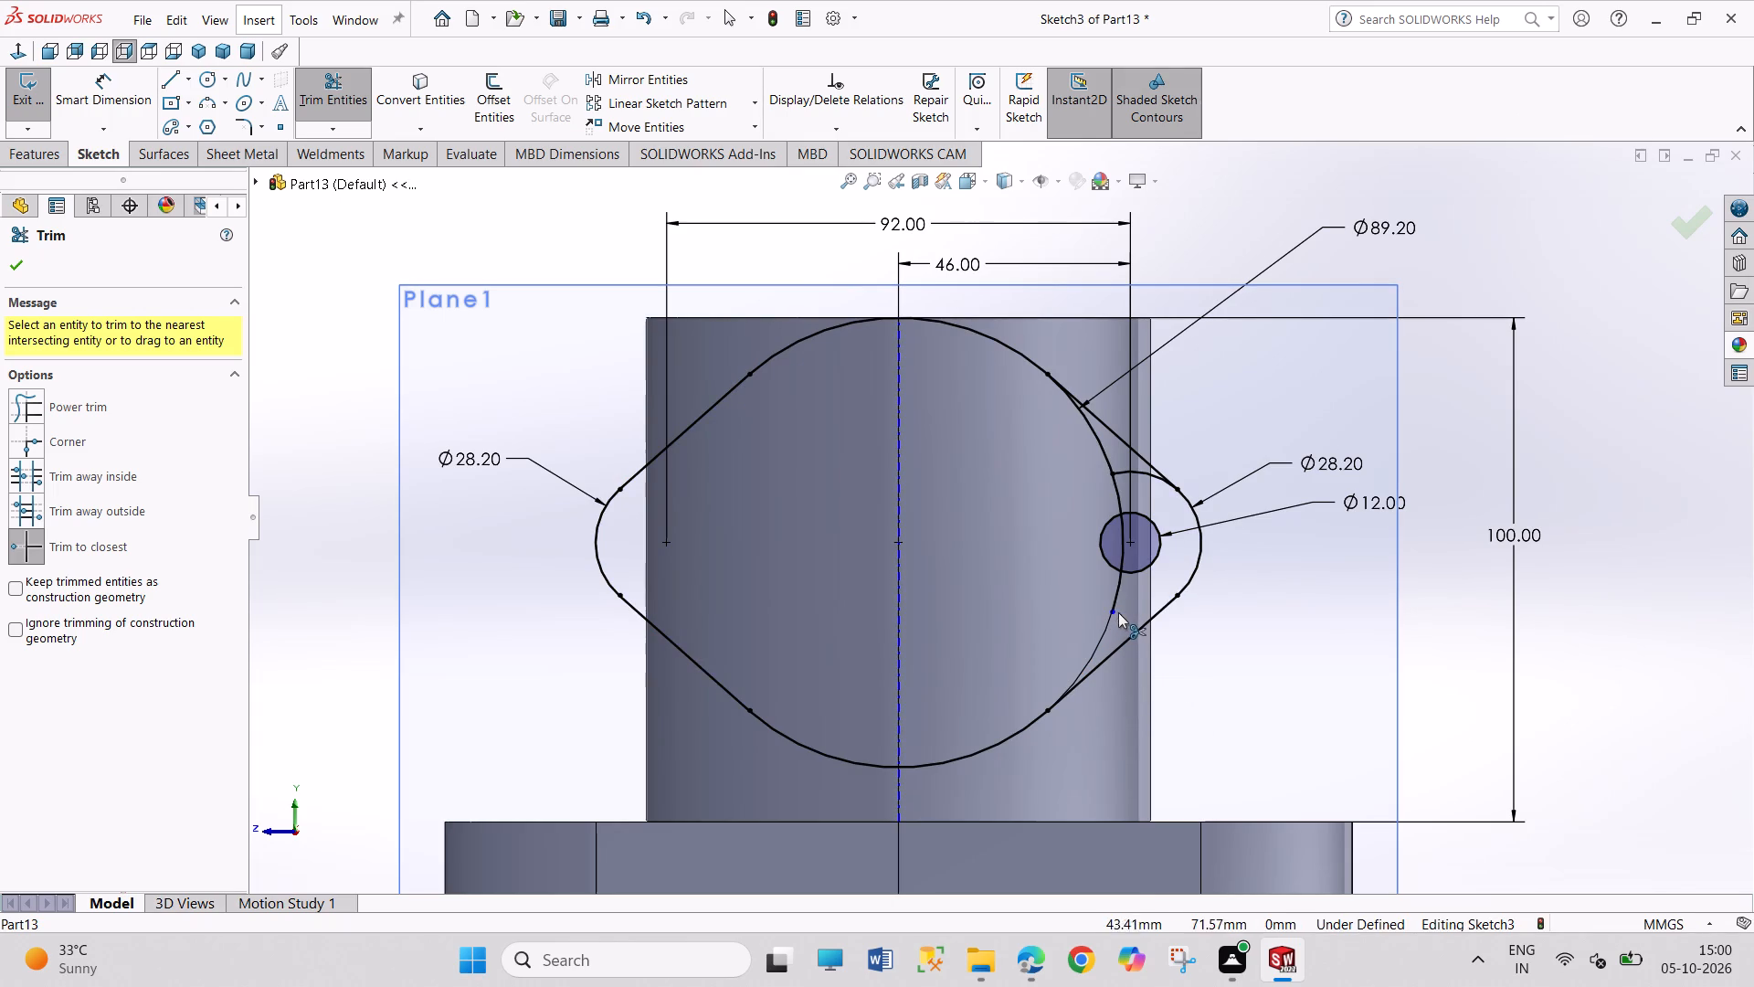
left_click(1115, 598)
left_click(1118, 567)
left_click(1126, 574)
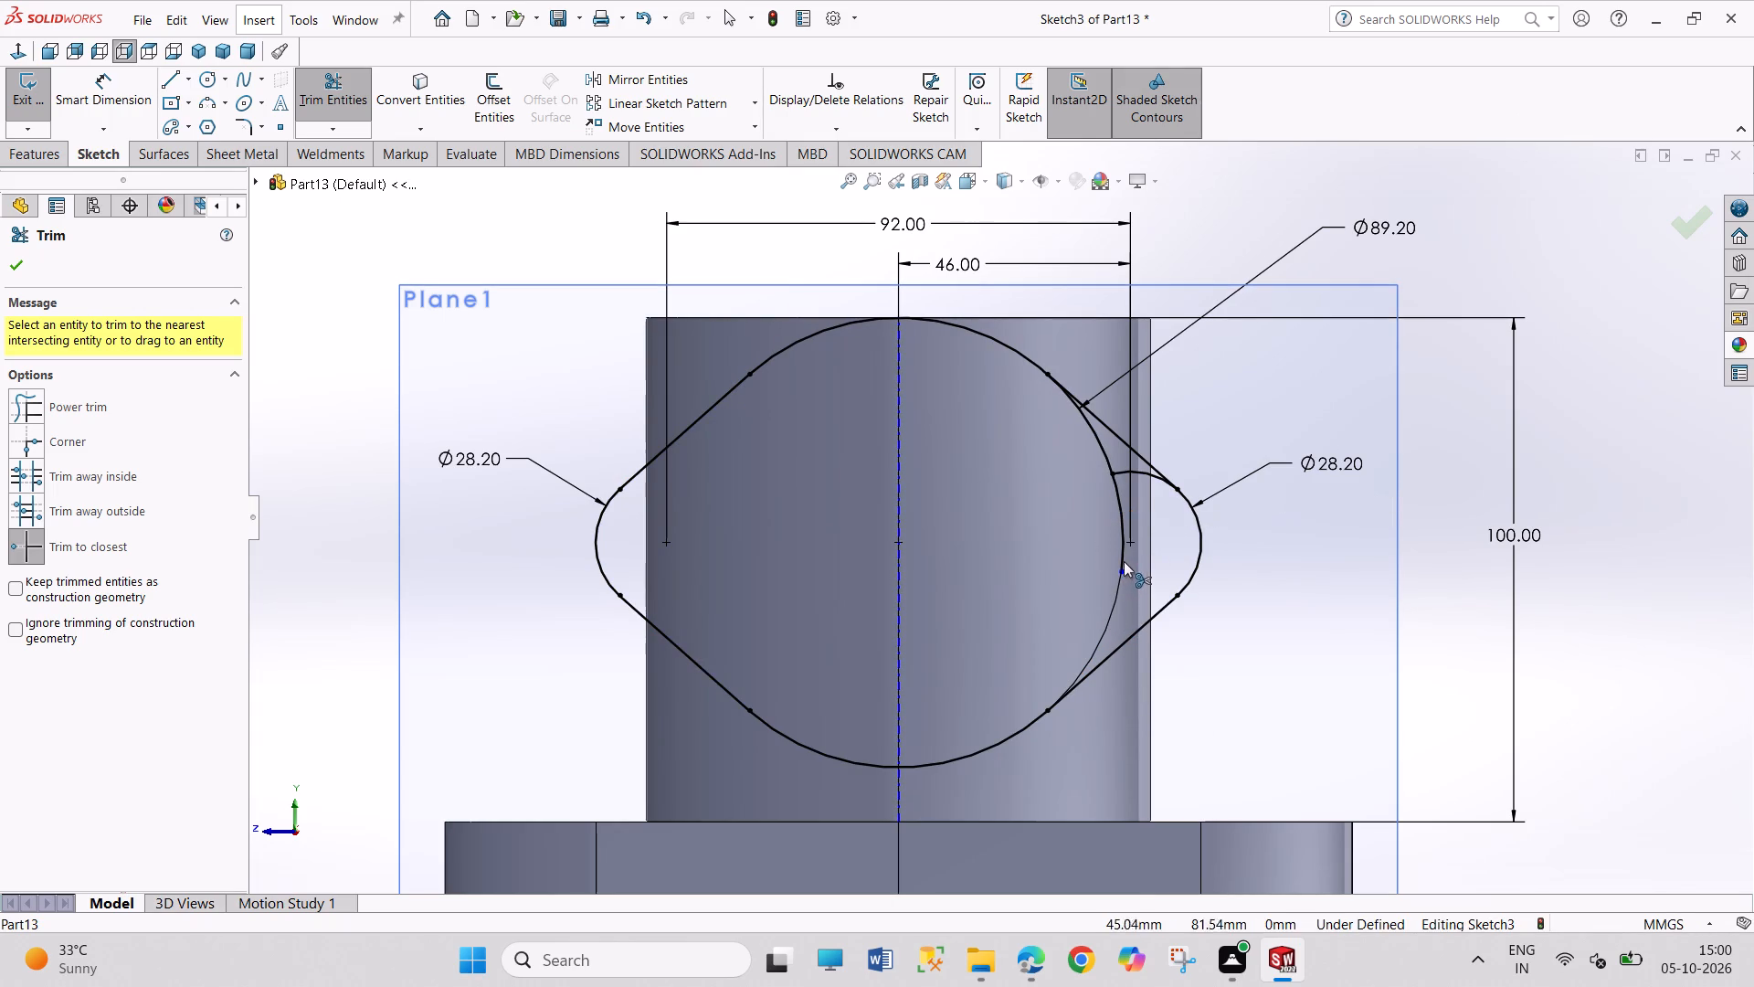
left_click(1123, 559)
left_click(1127, 472)
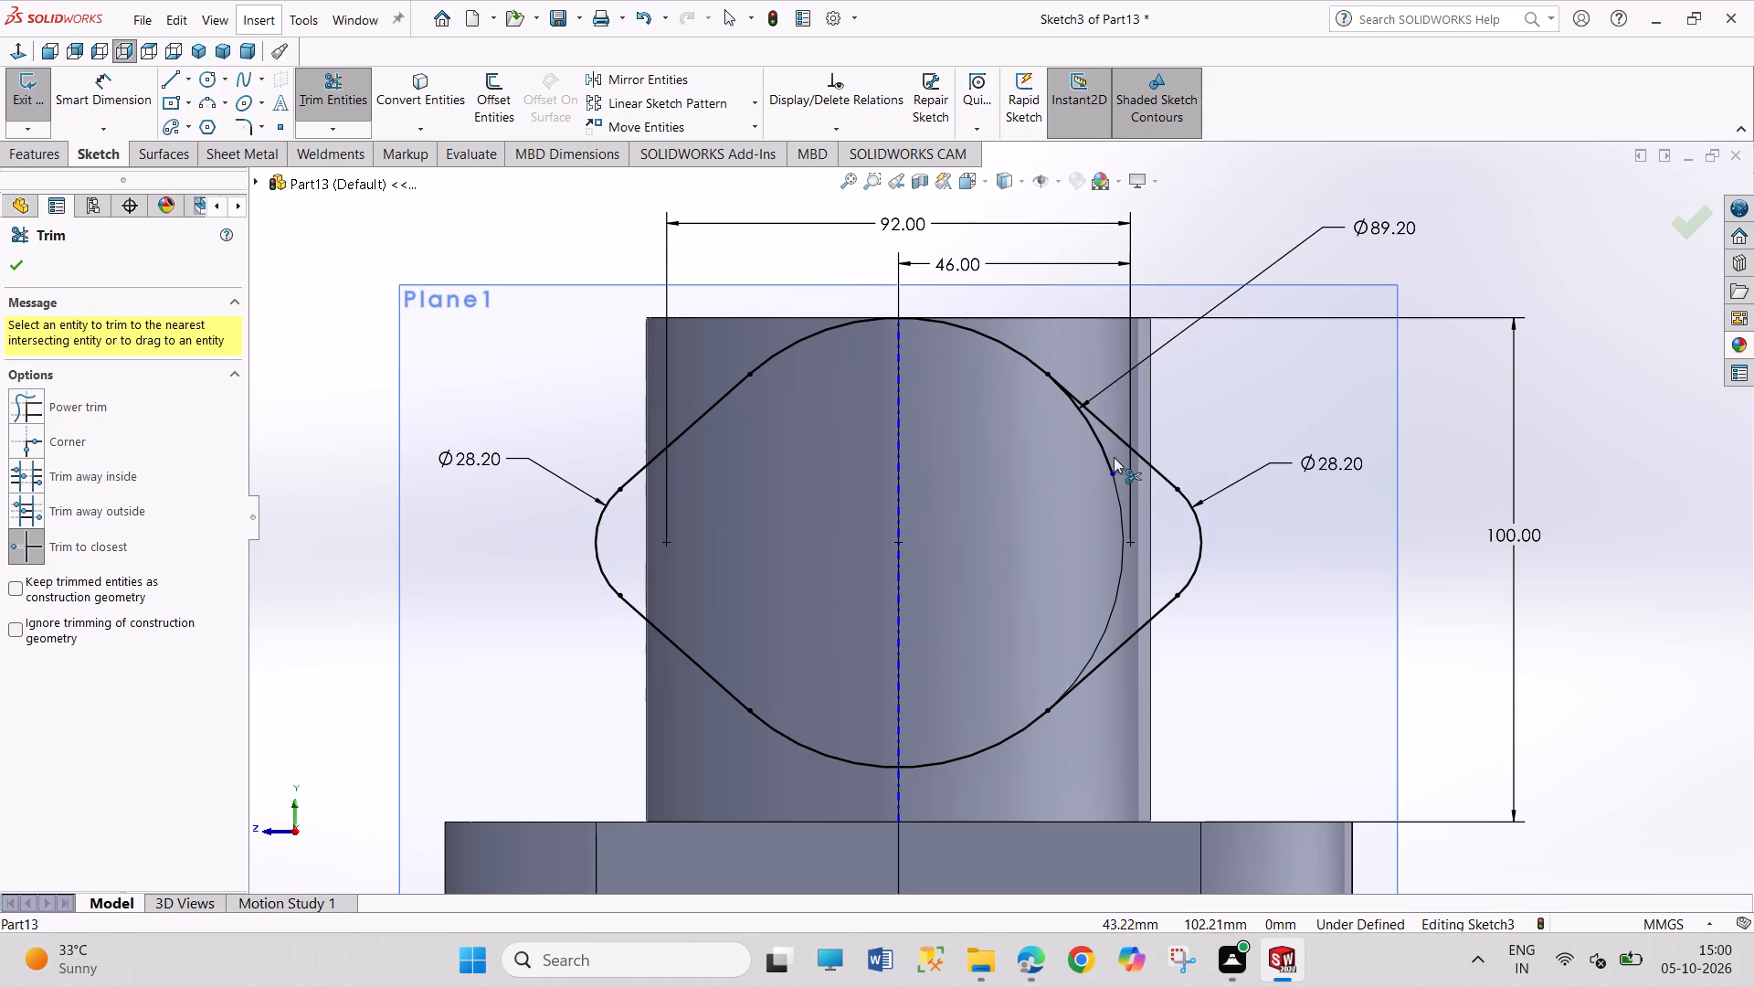
left_click(1104, 451)
right_click(1616, 639)
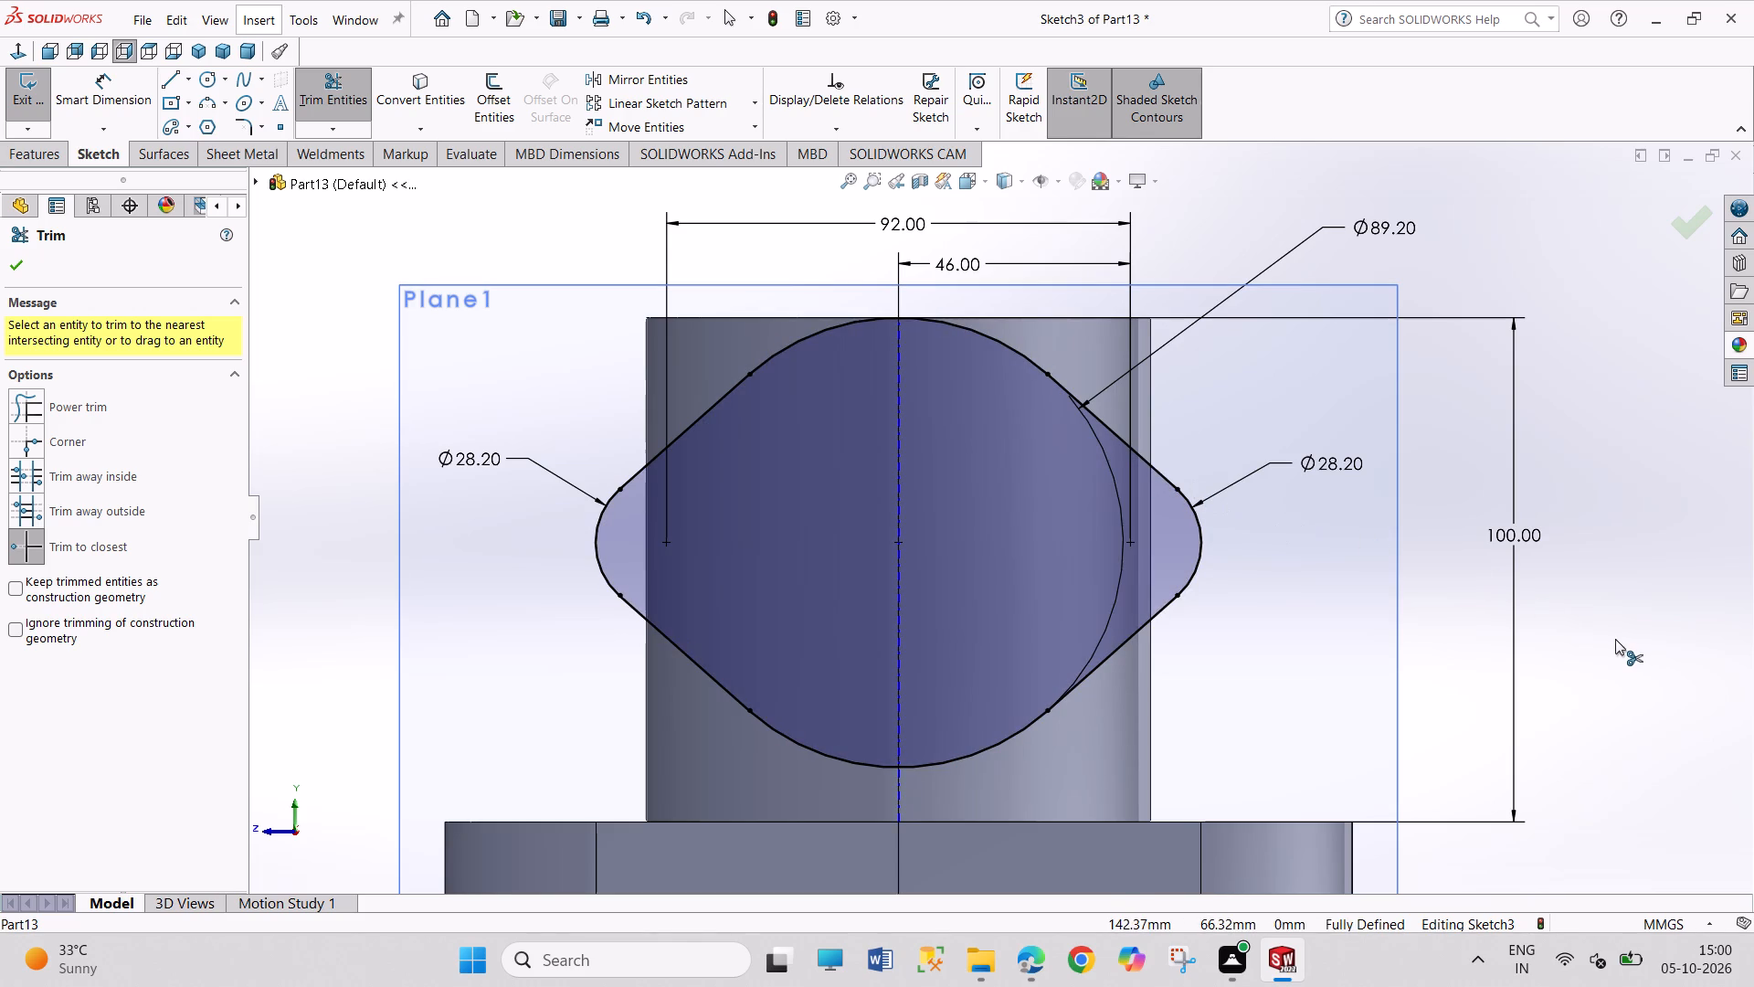
left_click(1618, 691)
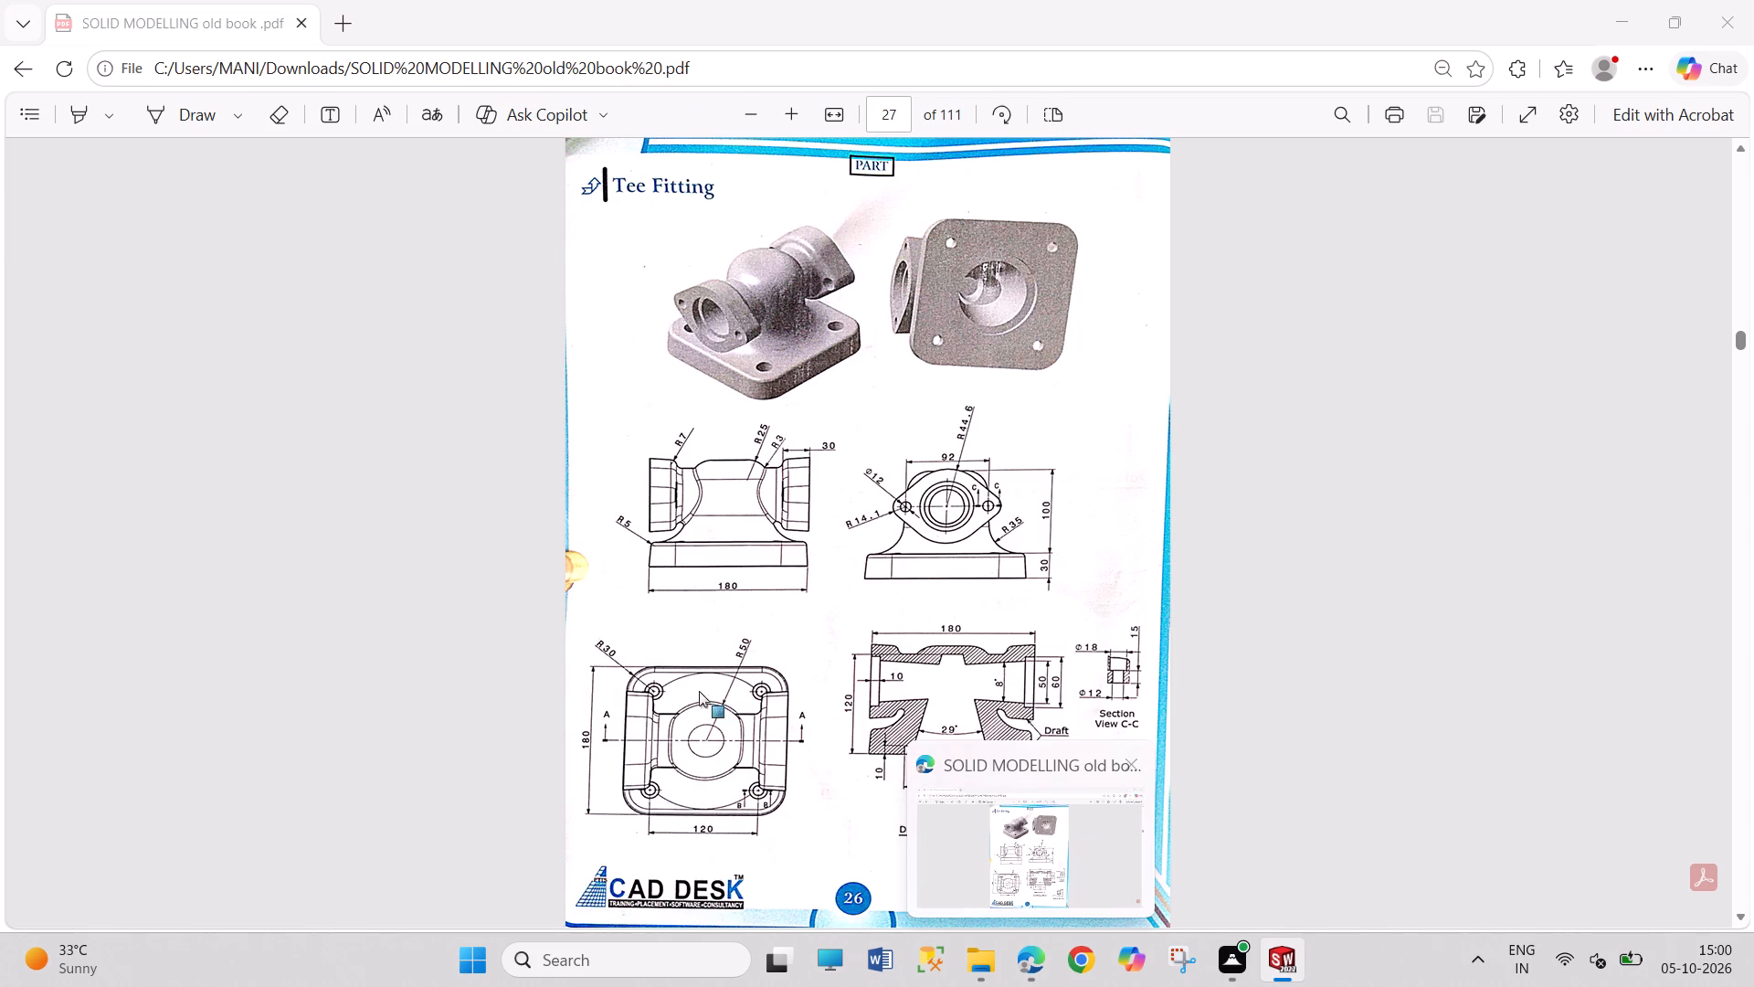
Extrude the flange outline 30 mm blind in the reversed direction, towards the central cylinder, with the result merged.
left_click(22, 110)
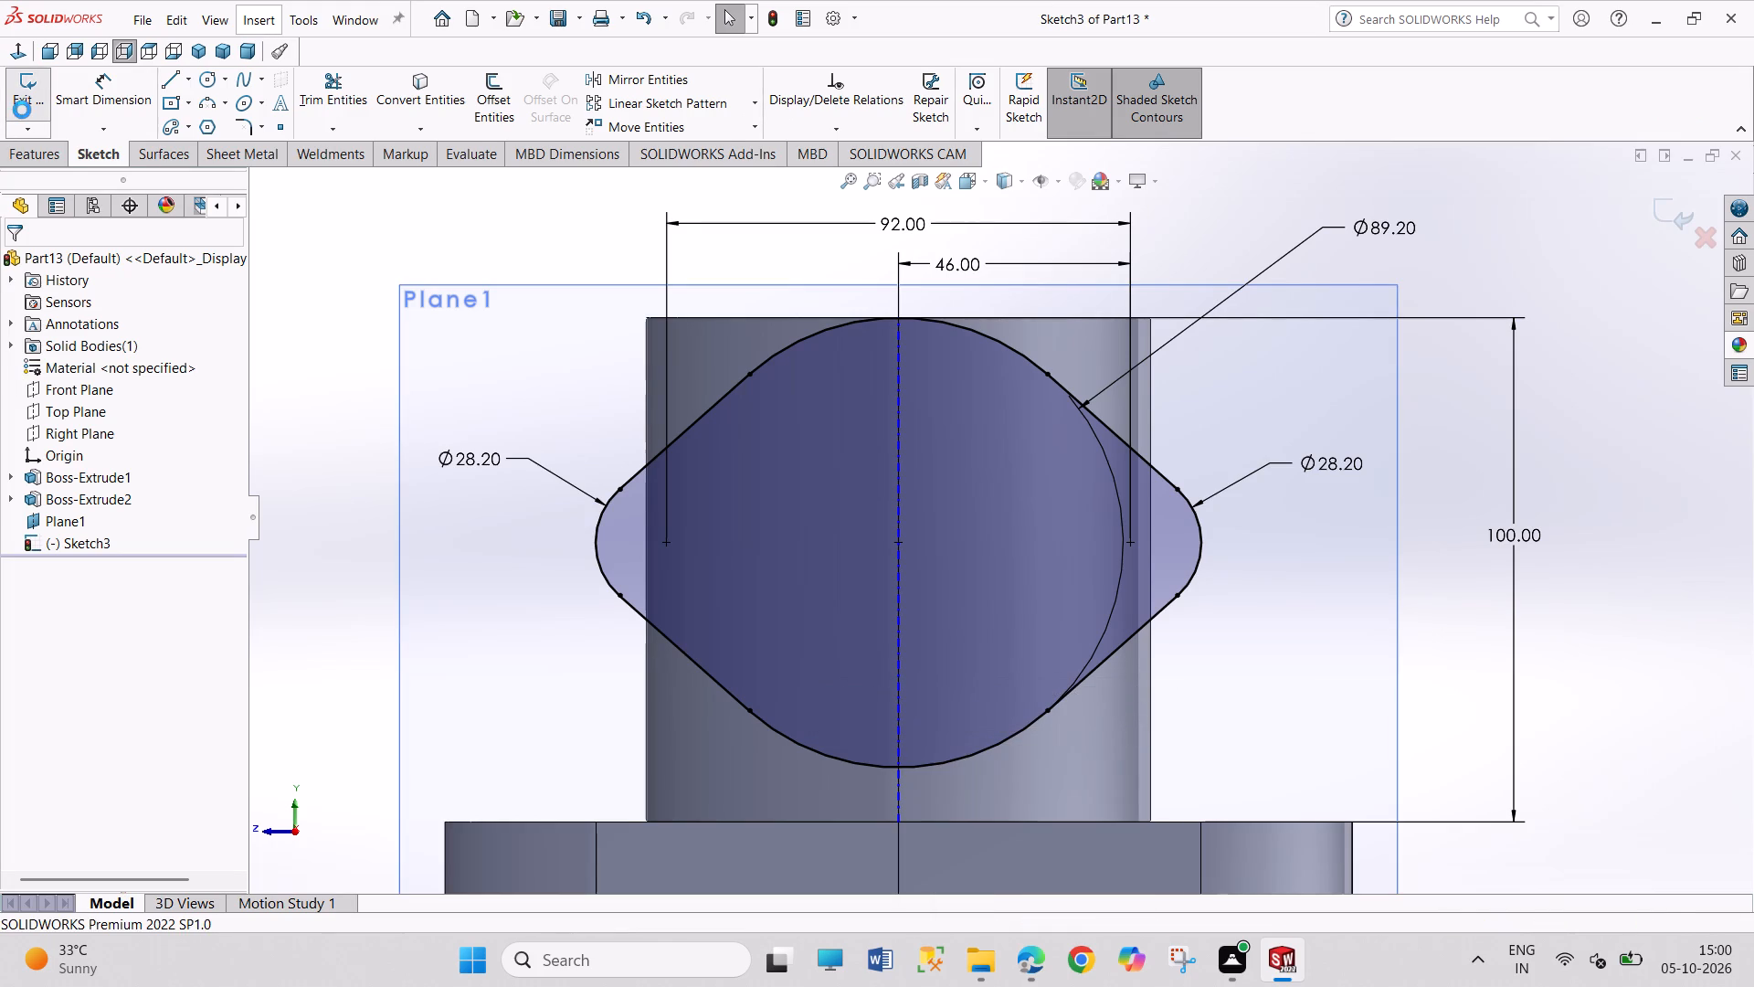
left_click(39, 112)
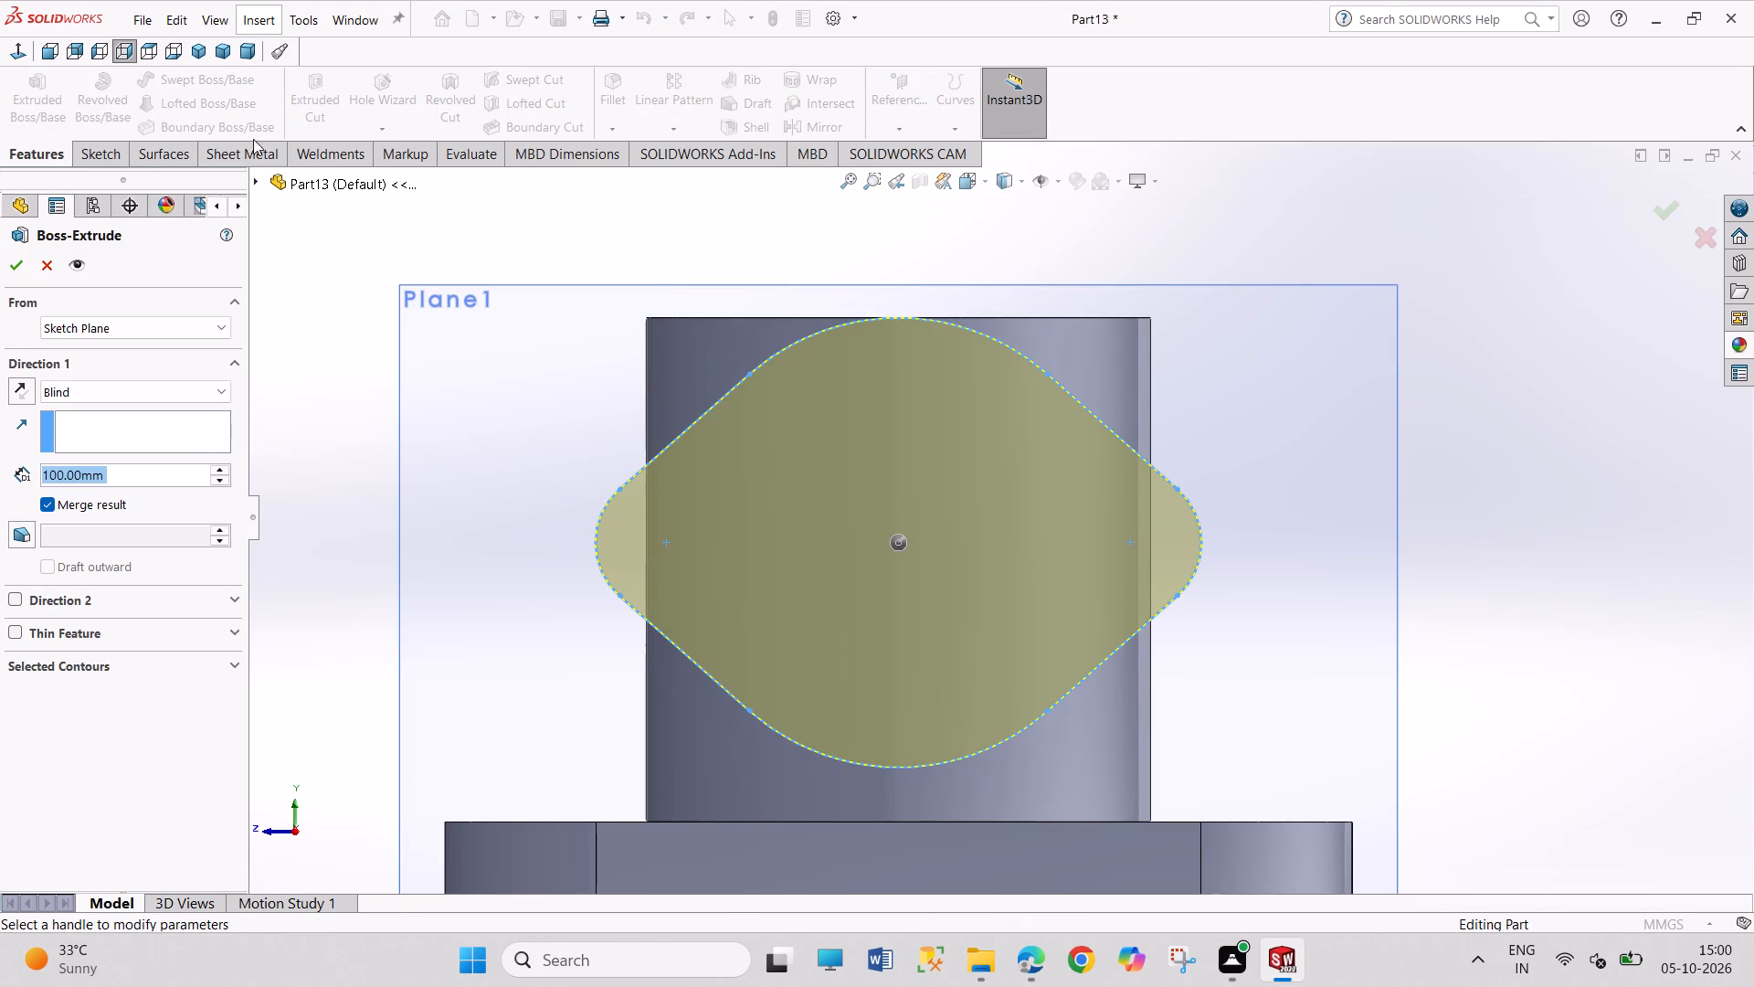
left_click(201, 55)
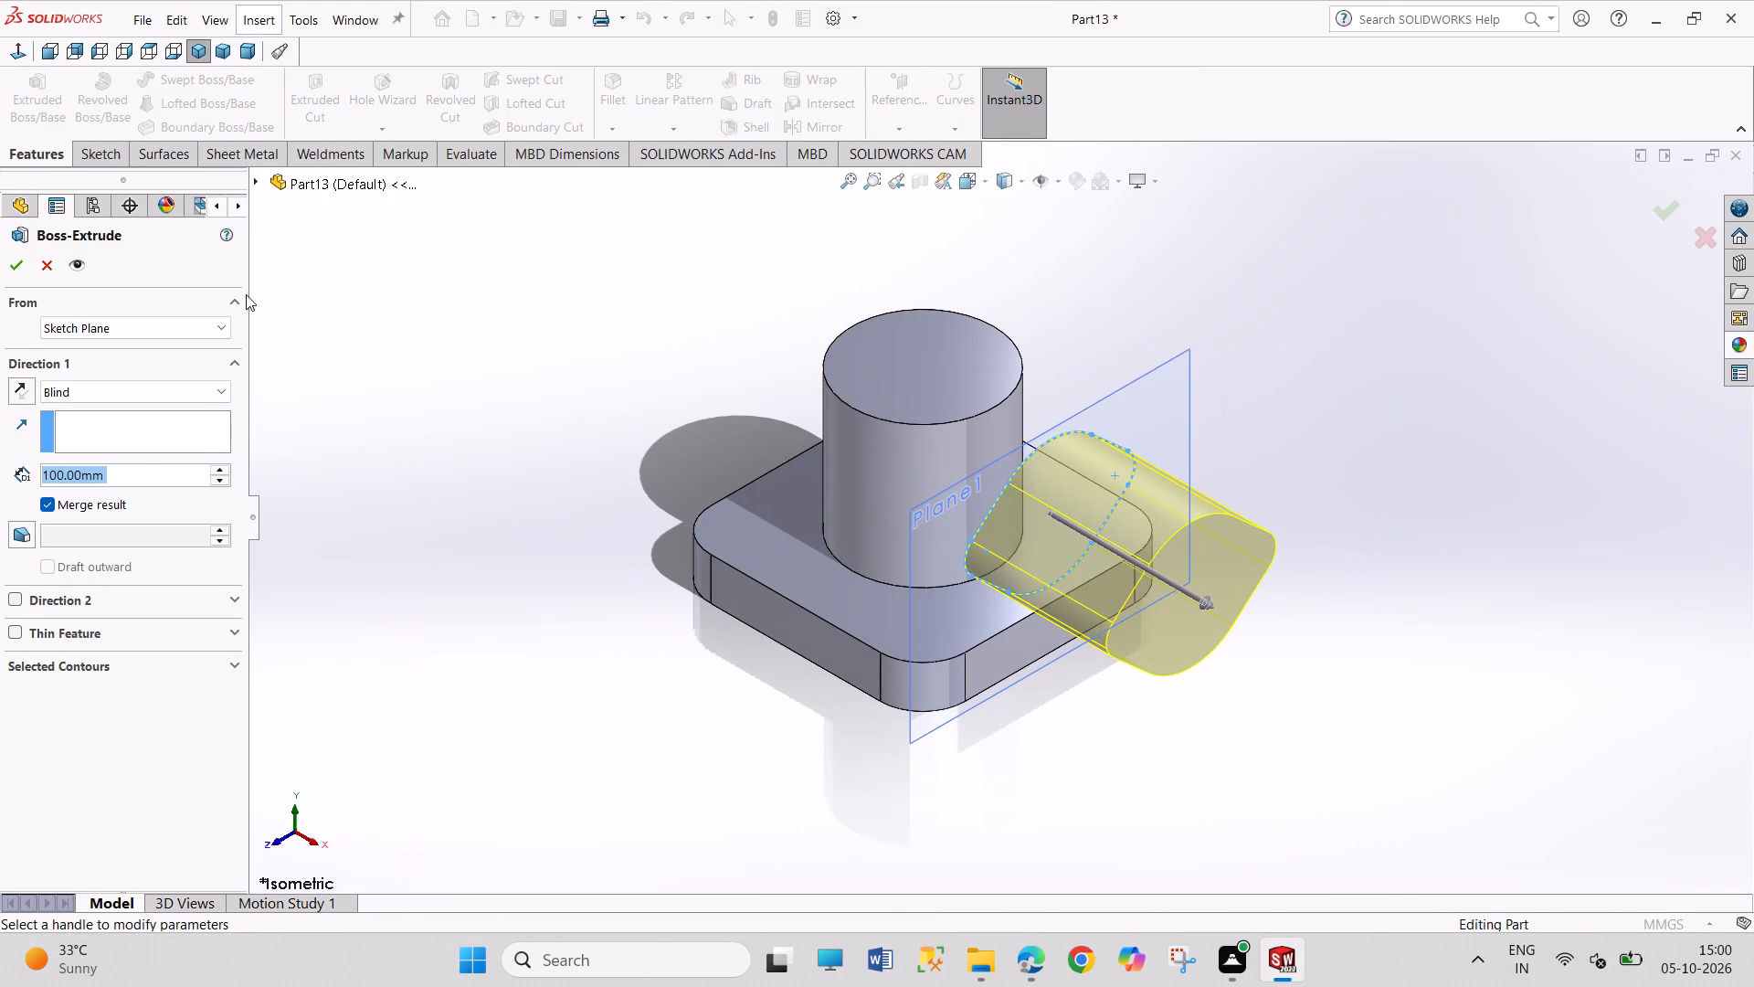
left_click(24, 387)
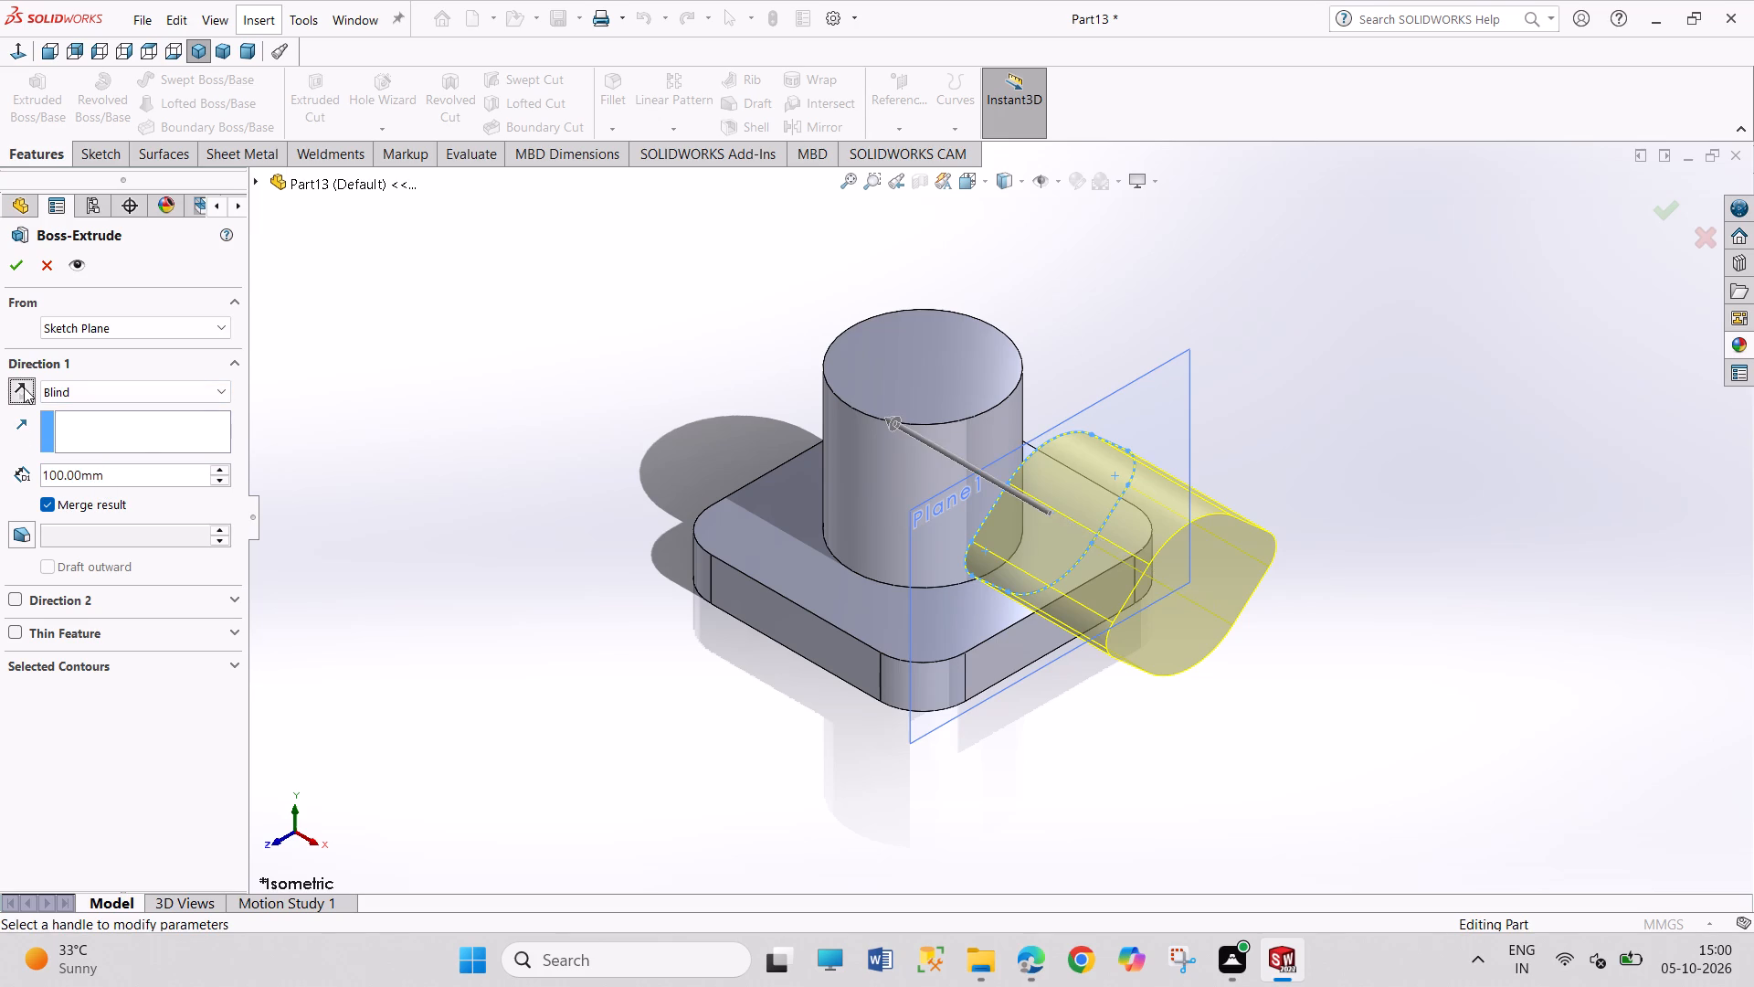
double_click(169, 481)
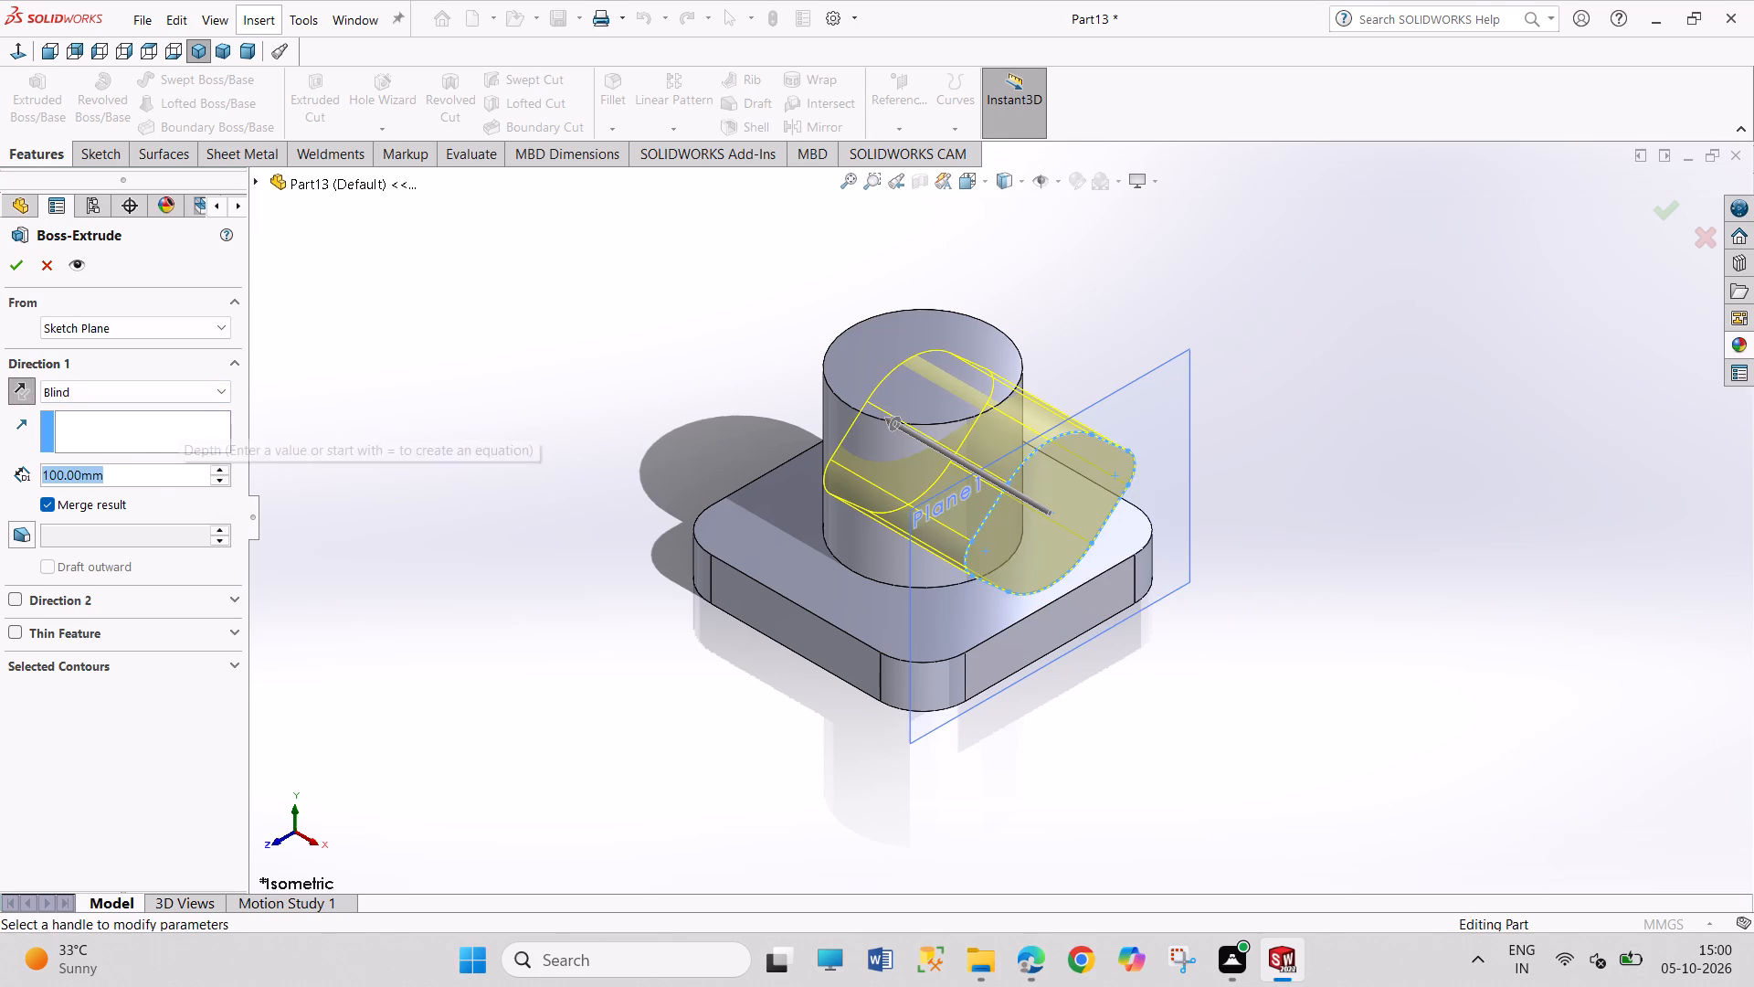
type("30")
key("Return")
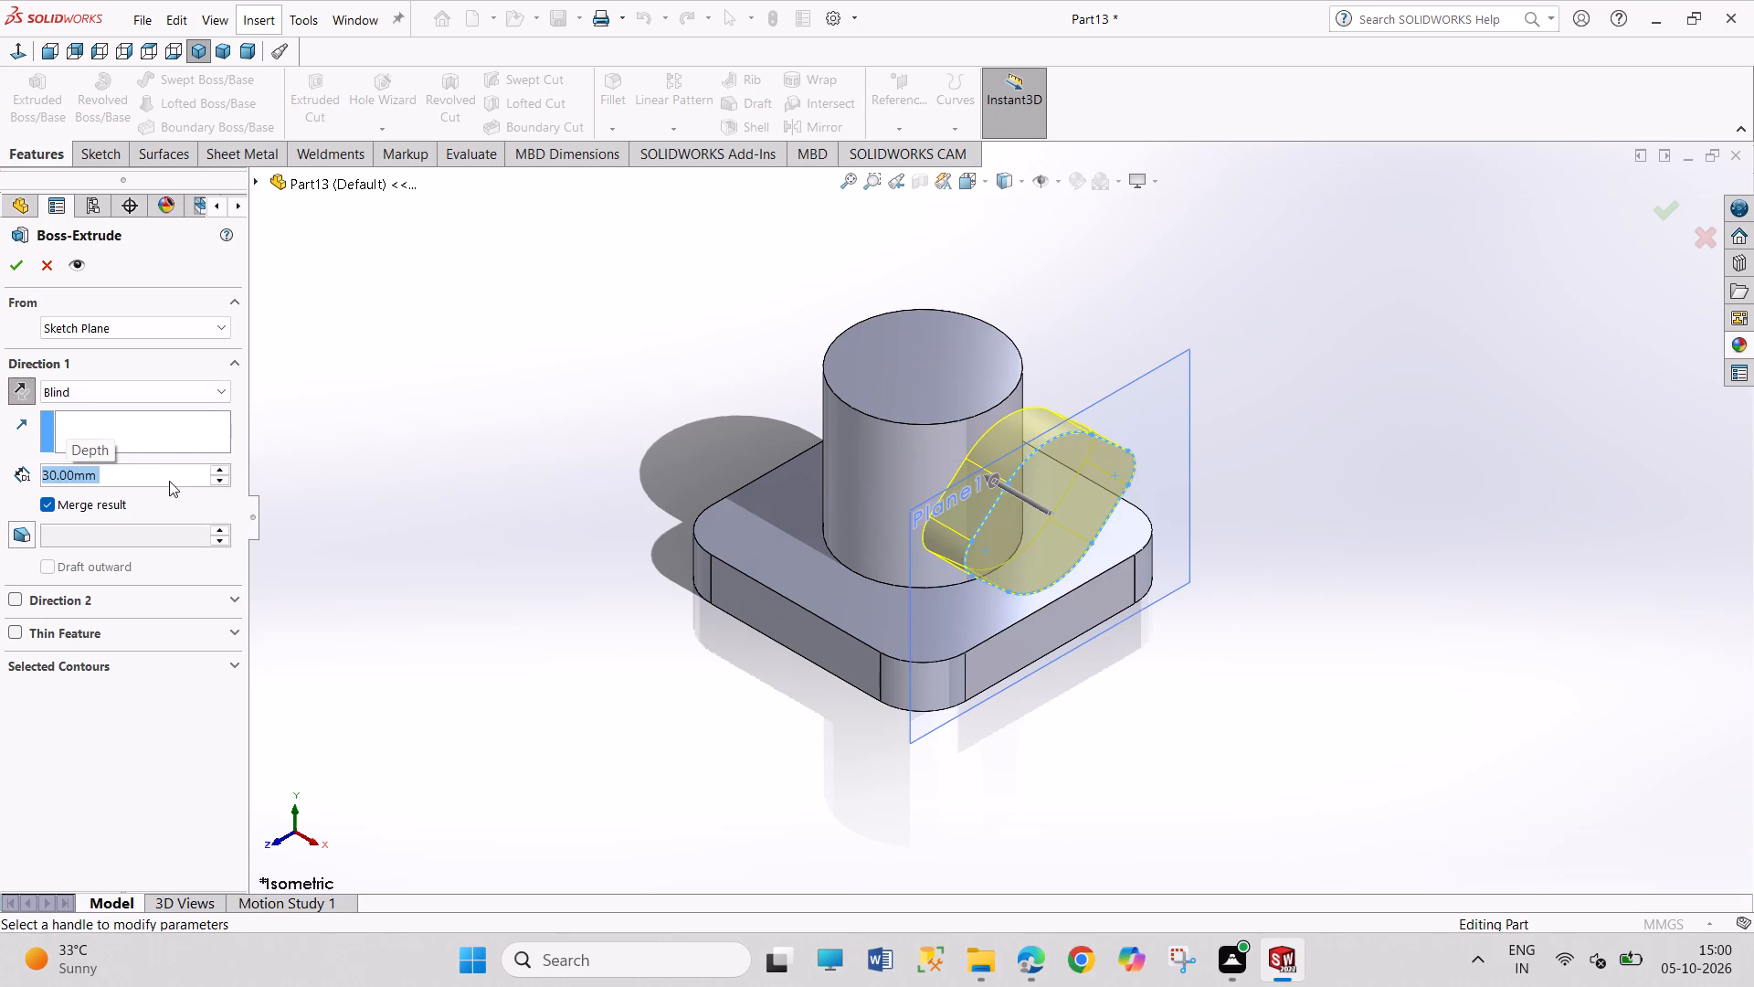
left_click(22, 271)
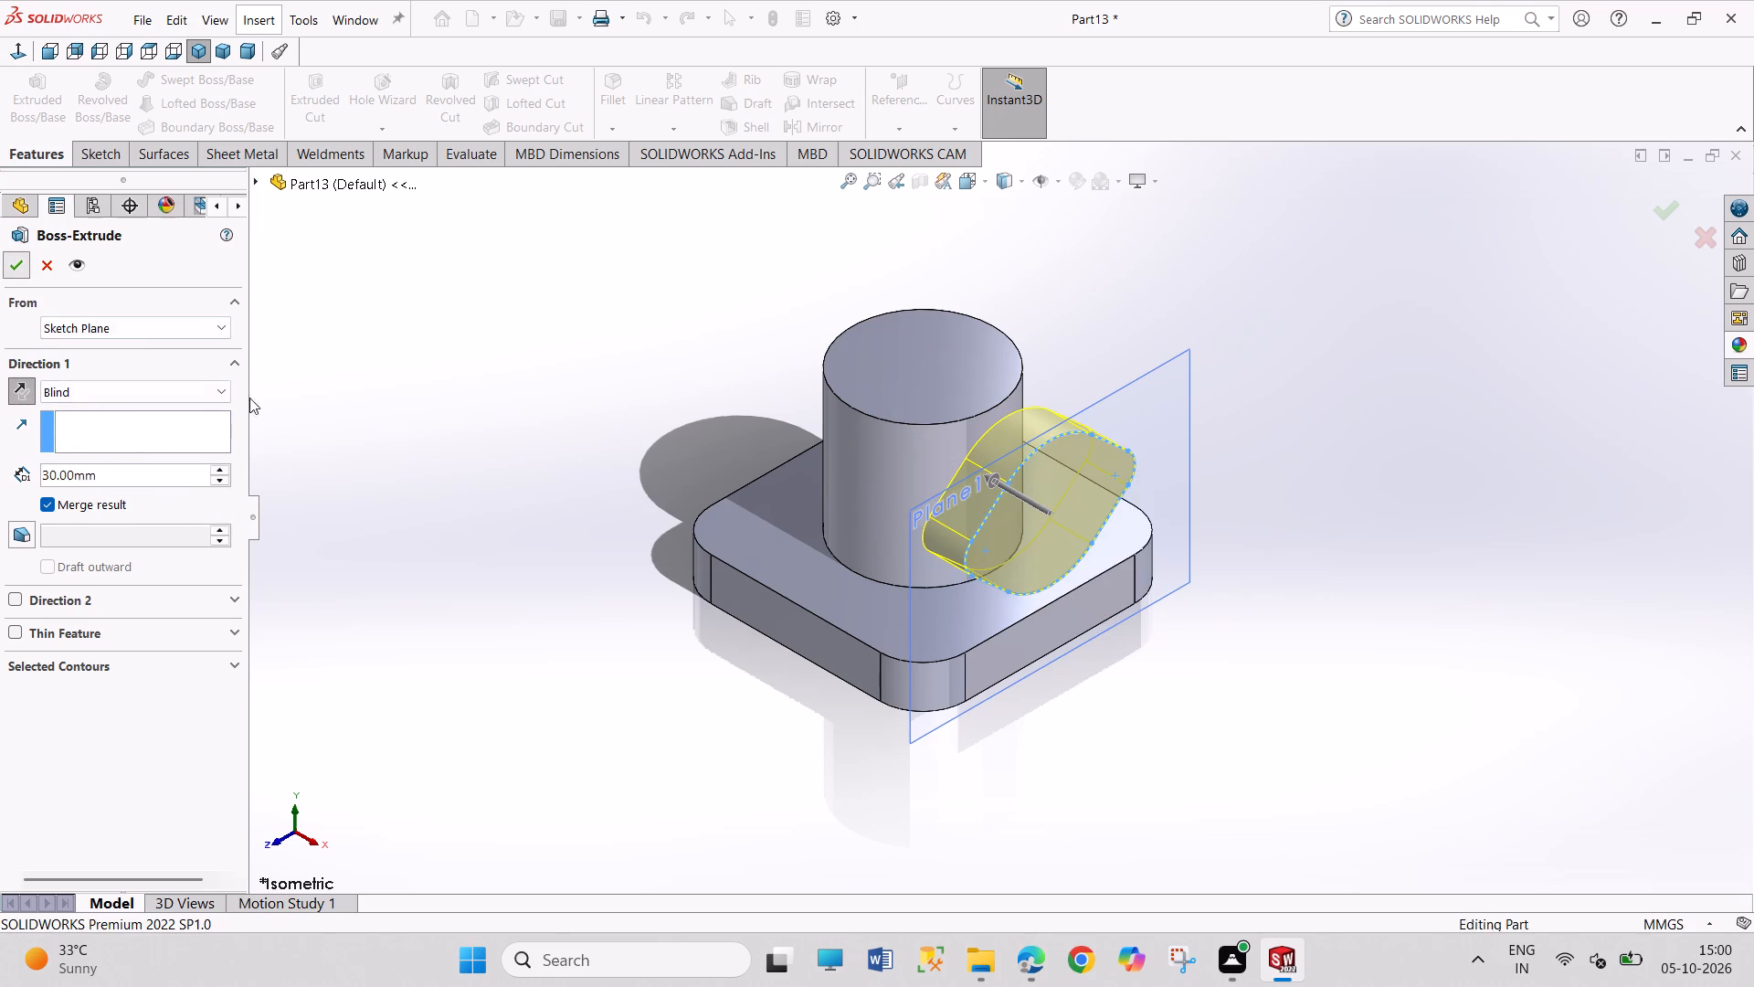
Hide Plane1, the reference plane at the side flange's outer face.
left_click_drag(421, 426, 521, 689)
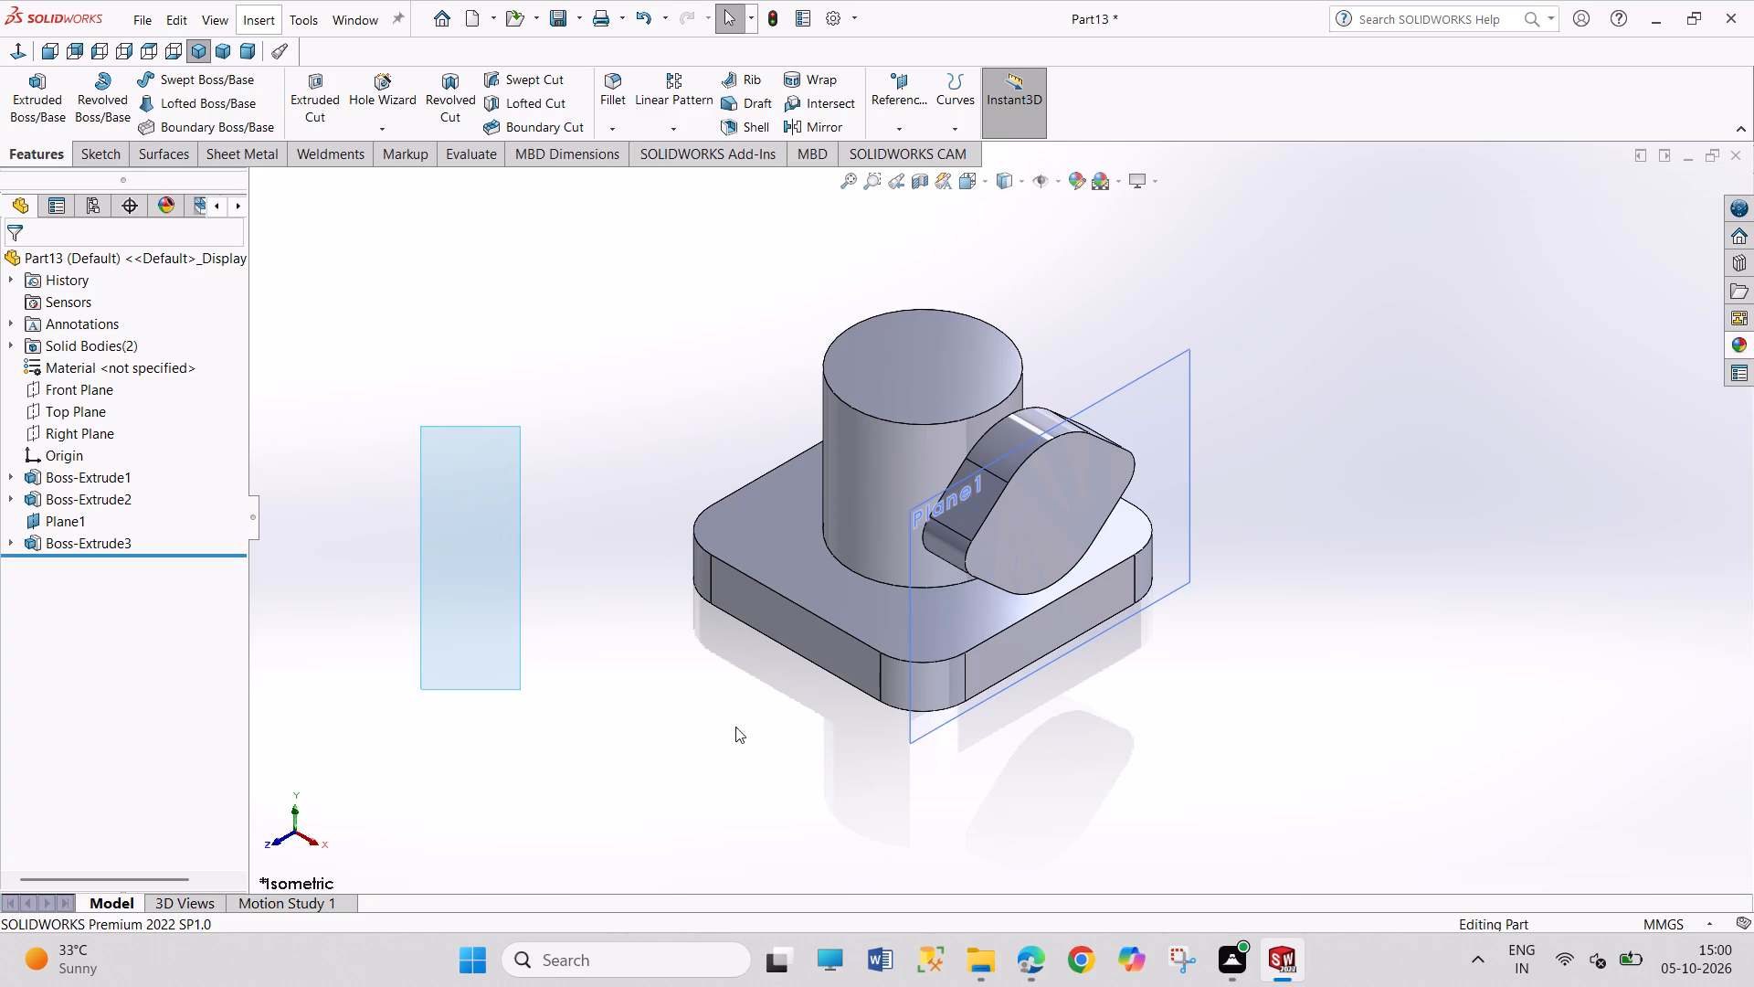
right_click(1158, 476)
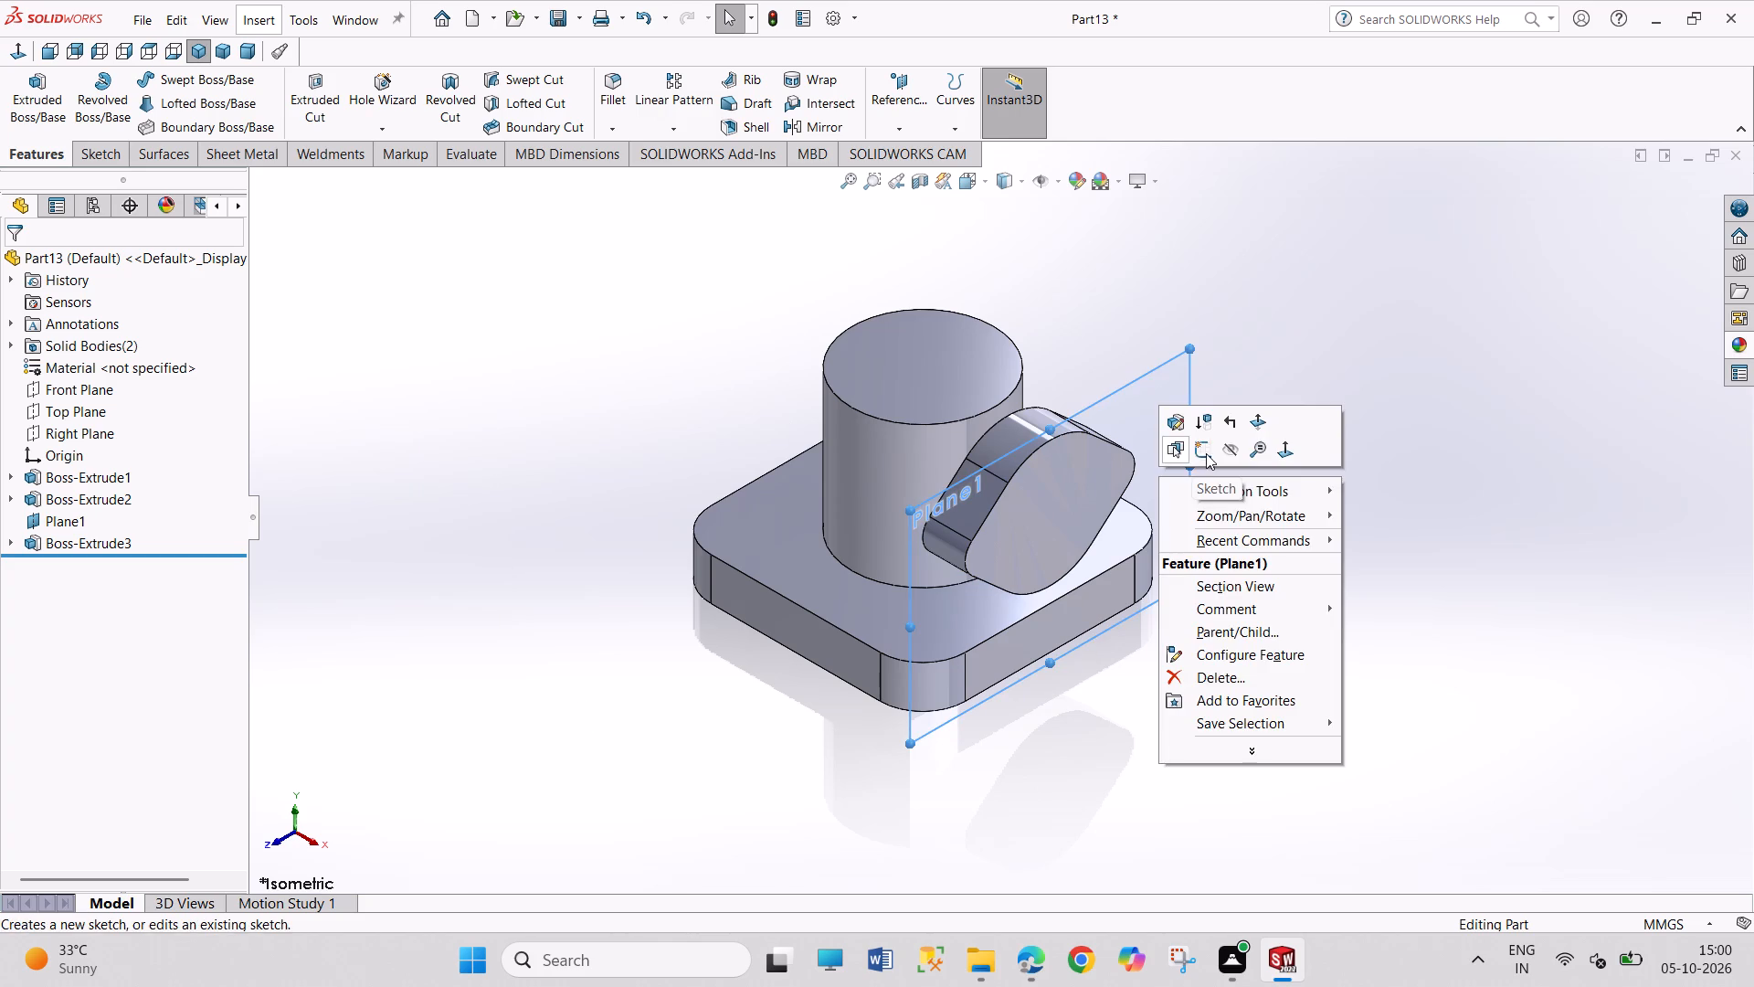
left_click(1225, 447)
left_click_drag(578, 496, 613, 641)
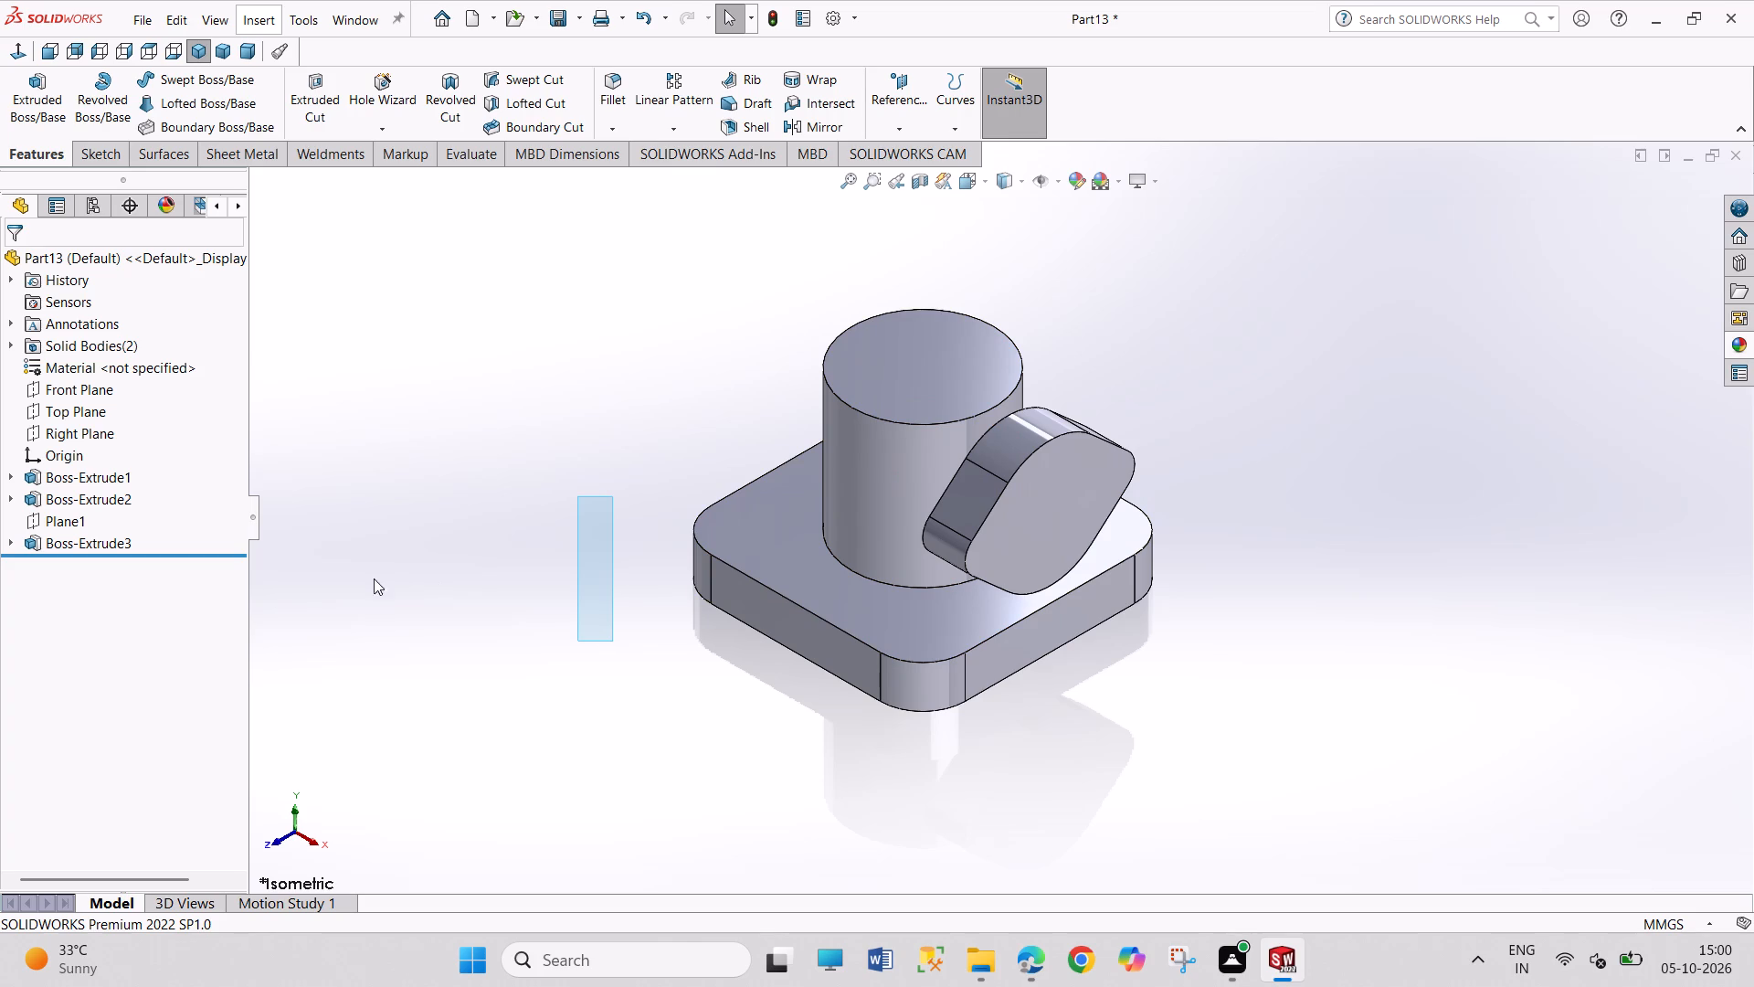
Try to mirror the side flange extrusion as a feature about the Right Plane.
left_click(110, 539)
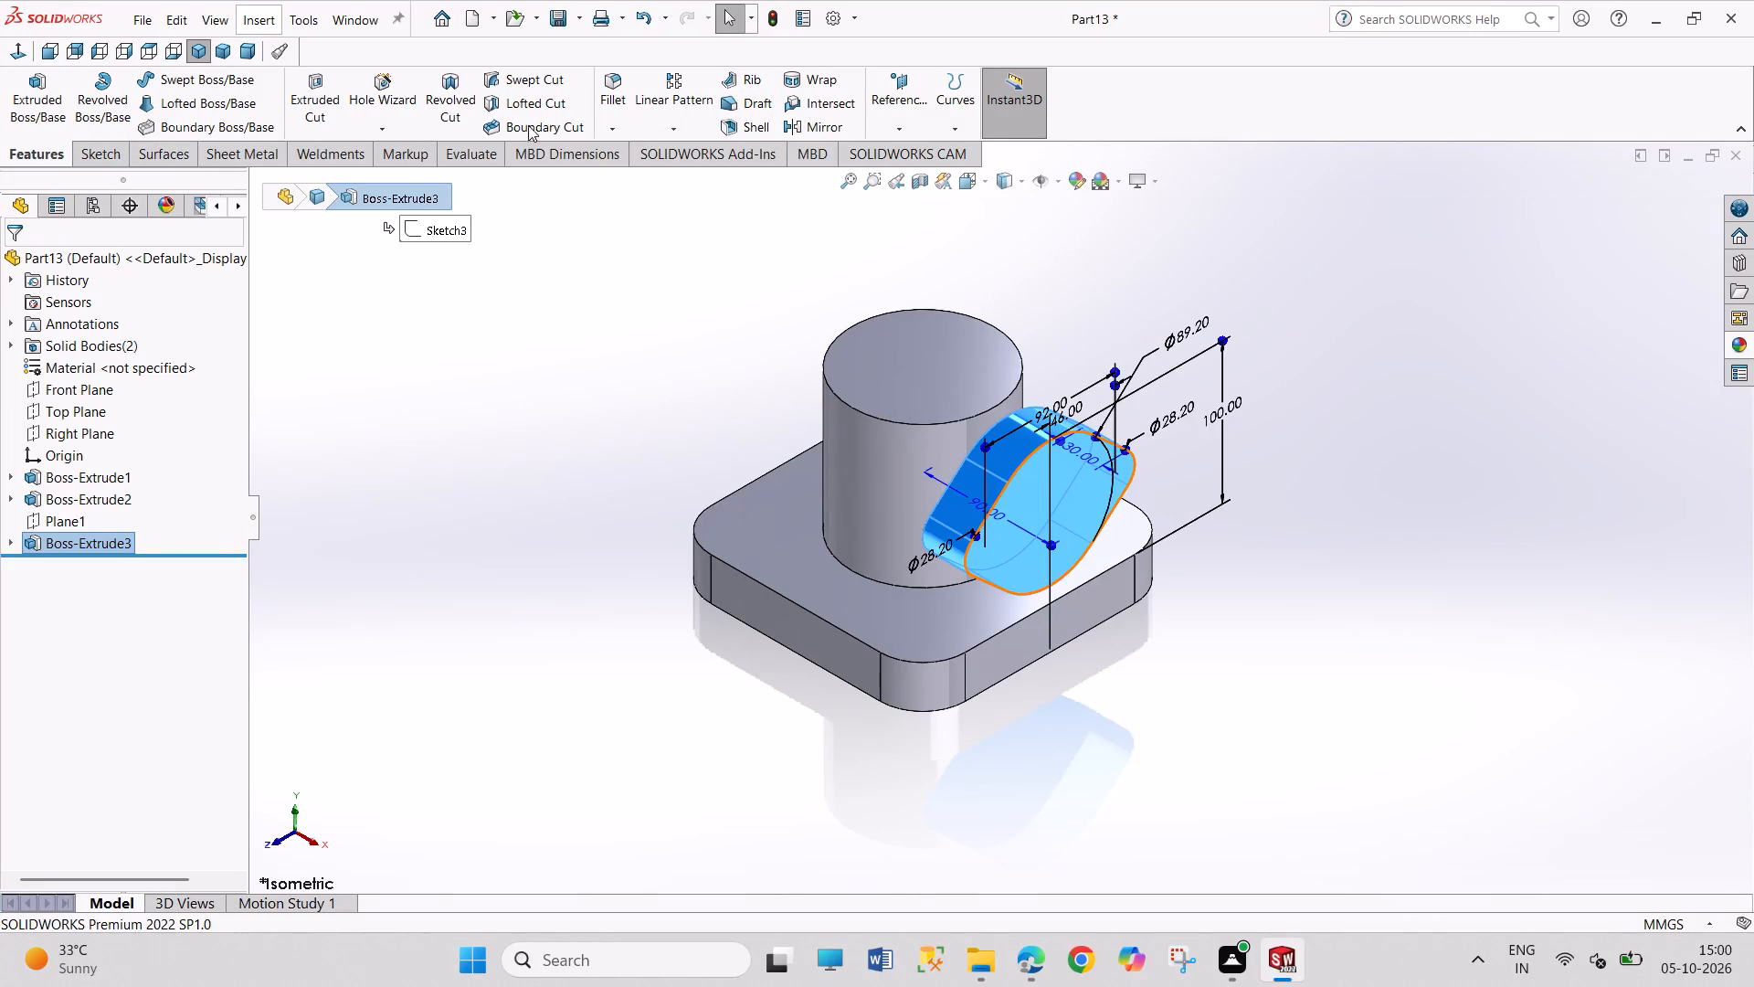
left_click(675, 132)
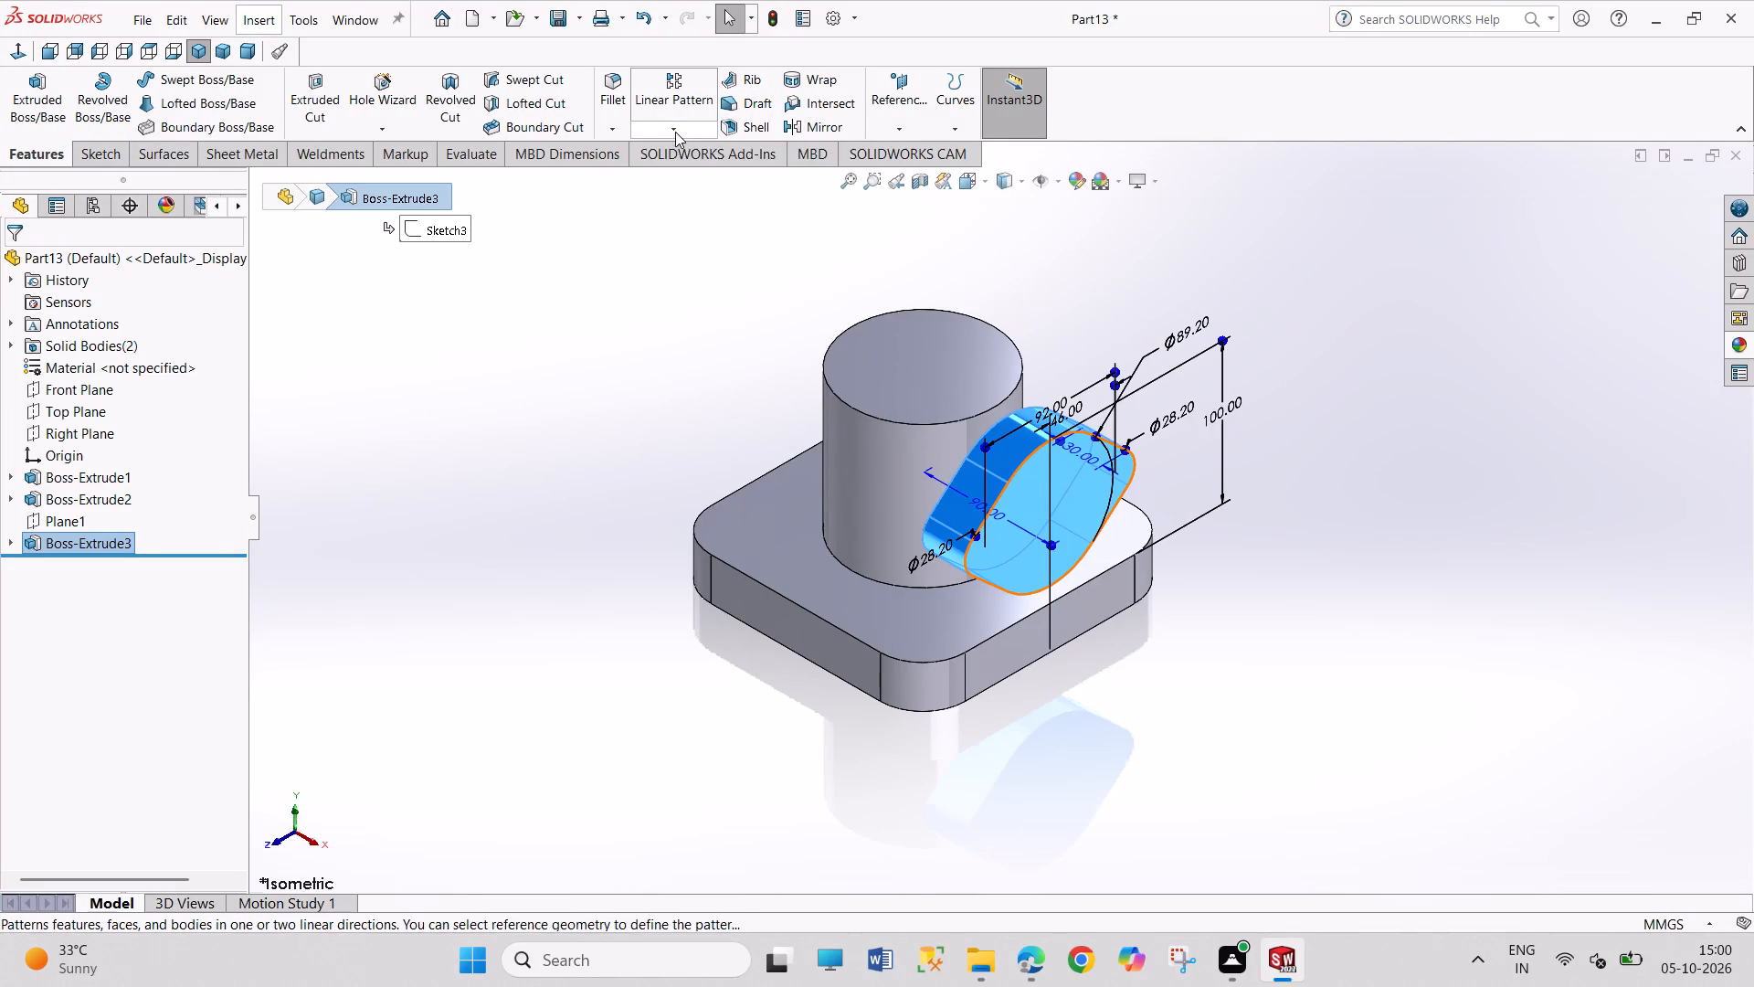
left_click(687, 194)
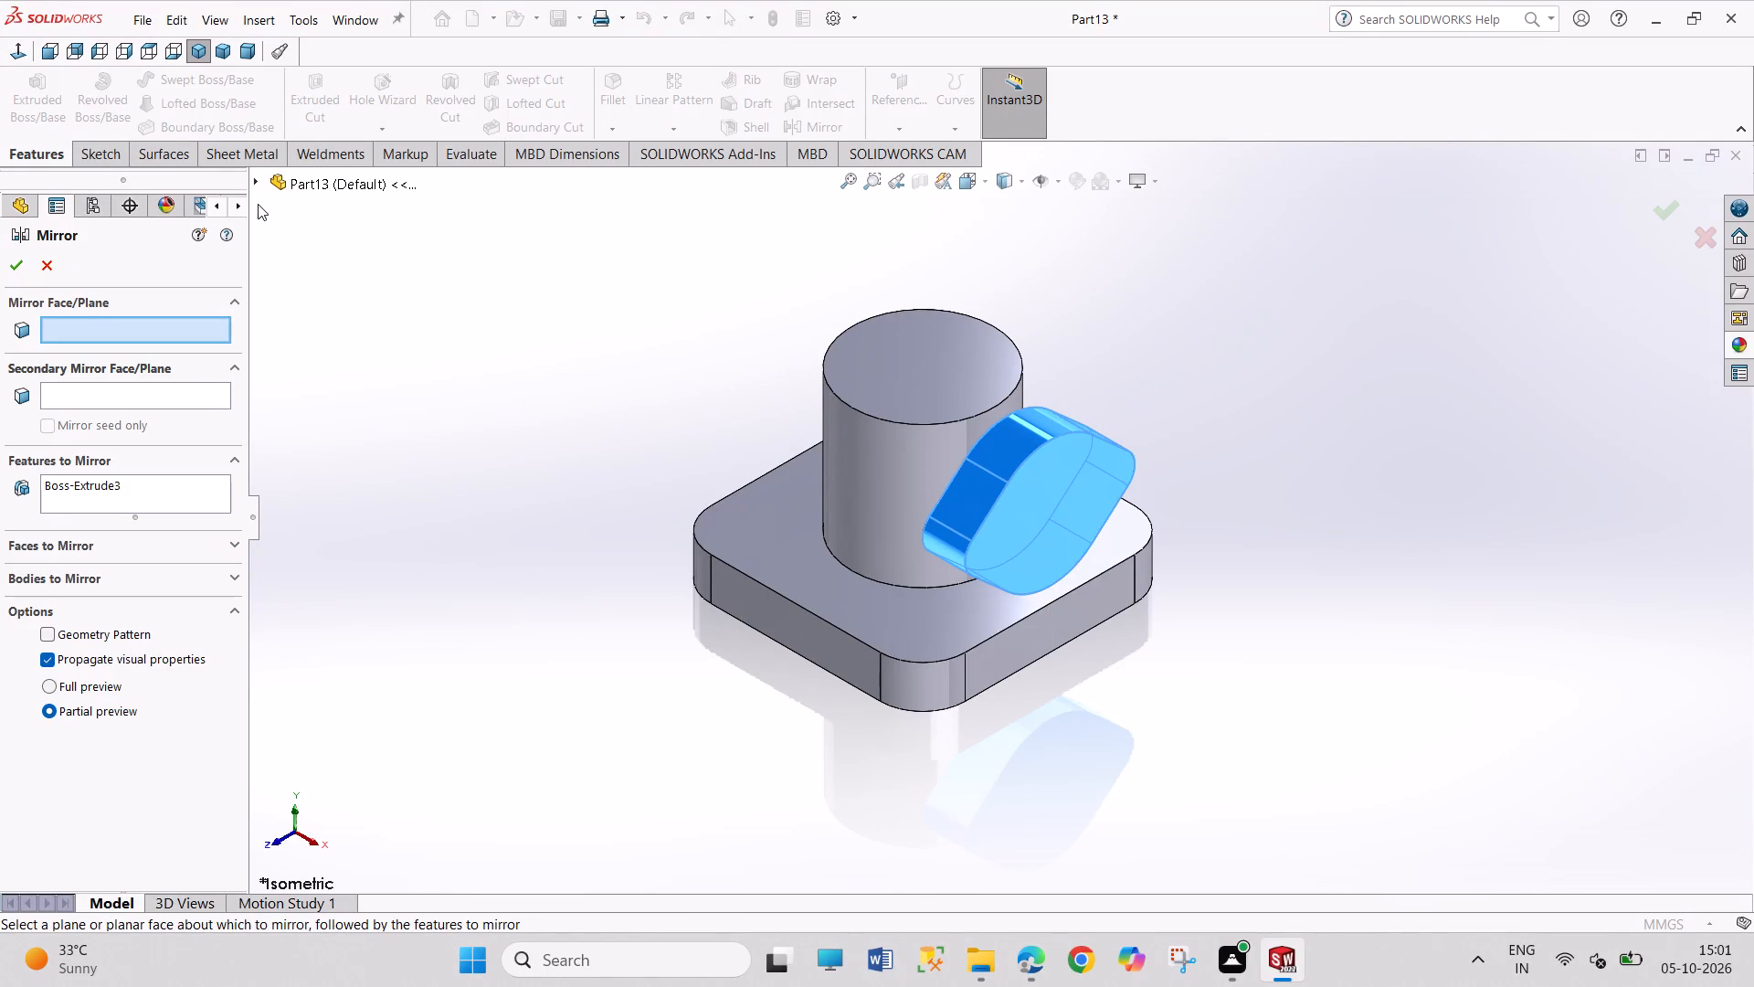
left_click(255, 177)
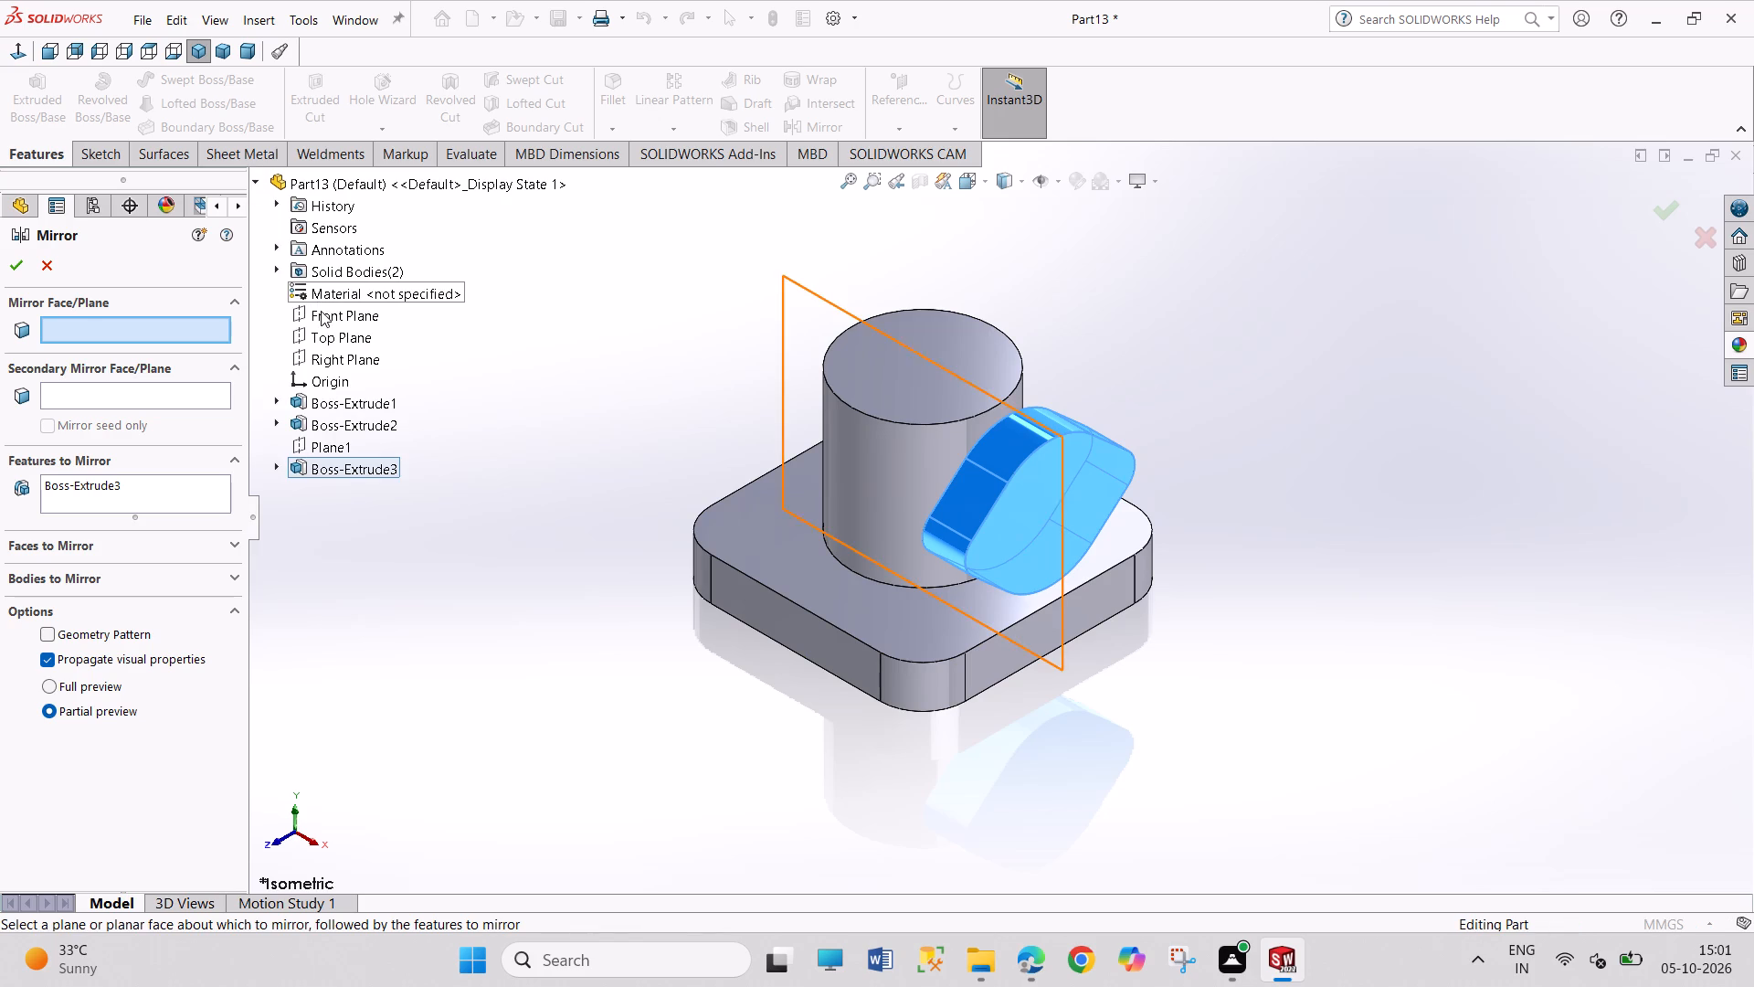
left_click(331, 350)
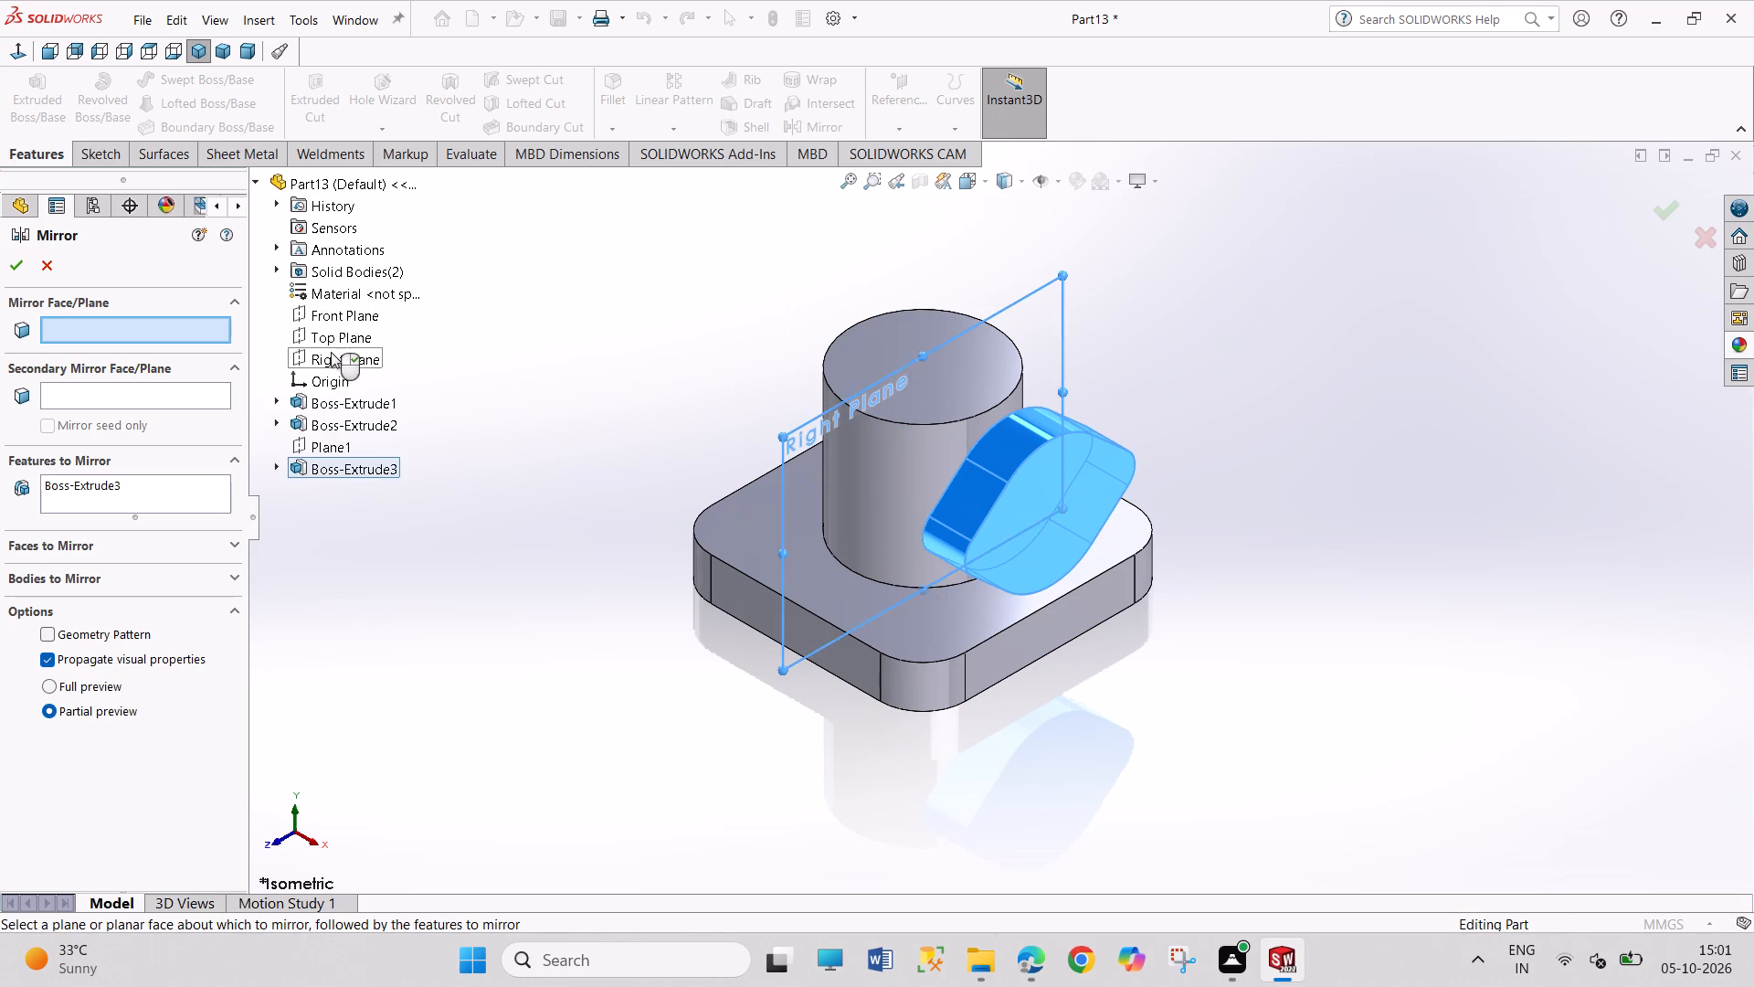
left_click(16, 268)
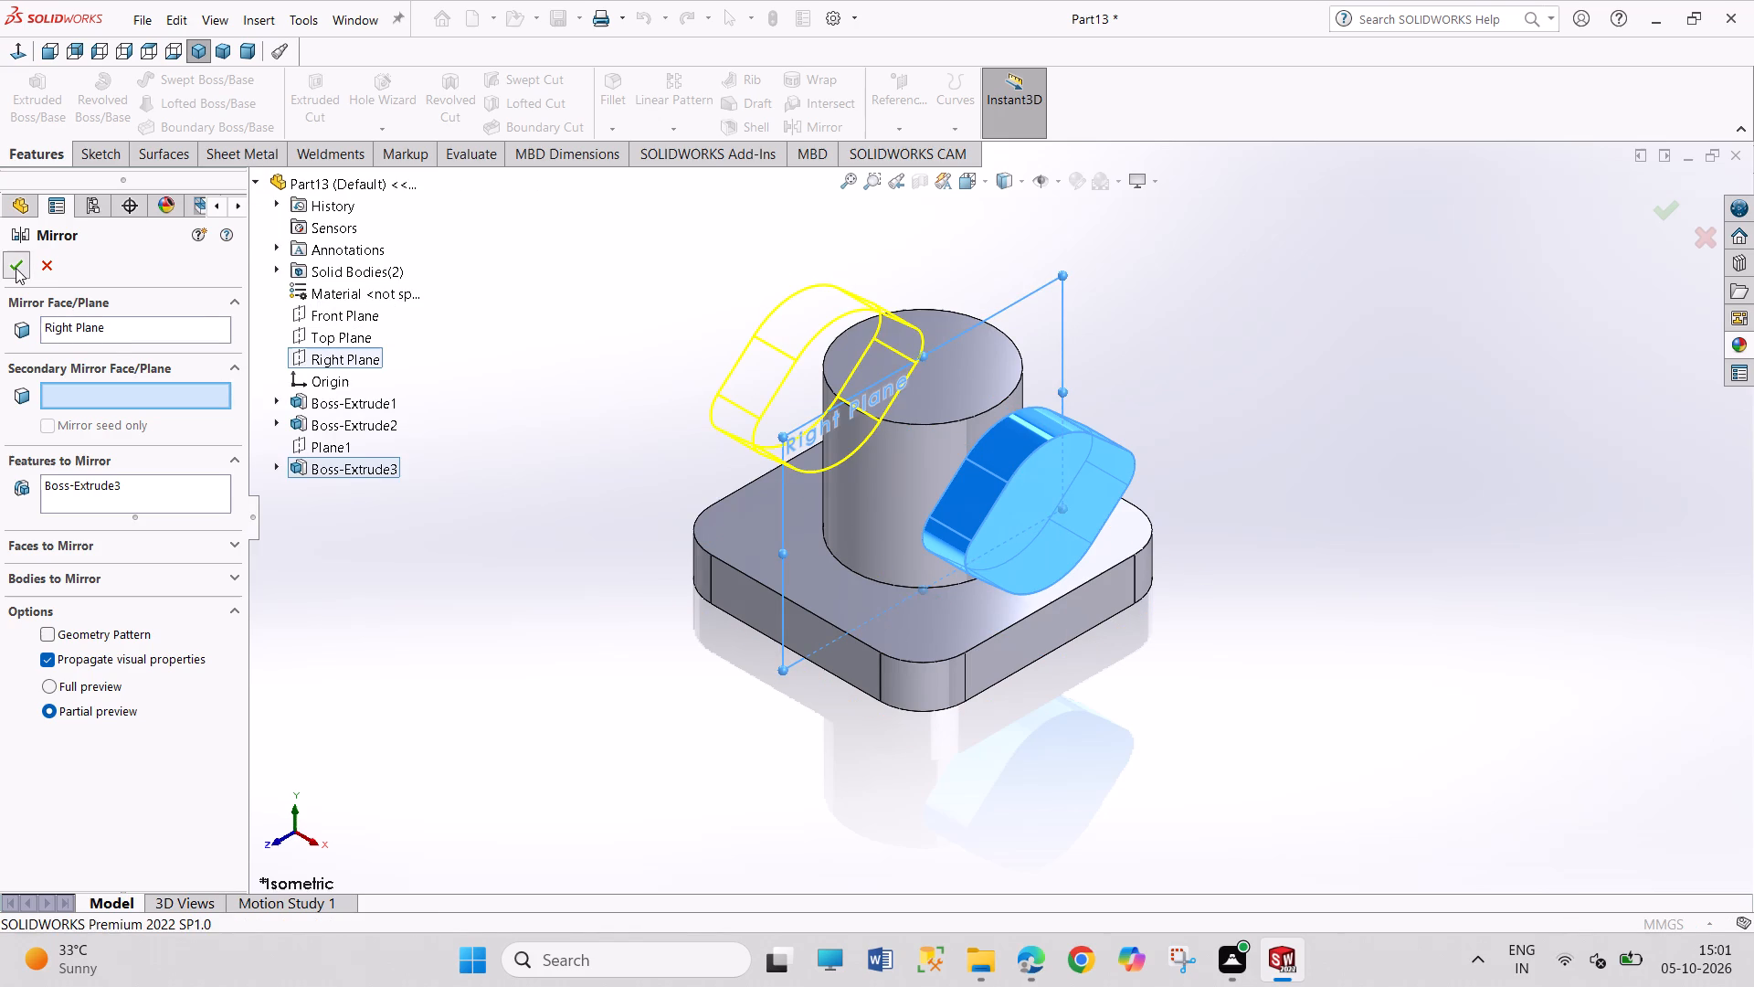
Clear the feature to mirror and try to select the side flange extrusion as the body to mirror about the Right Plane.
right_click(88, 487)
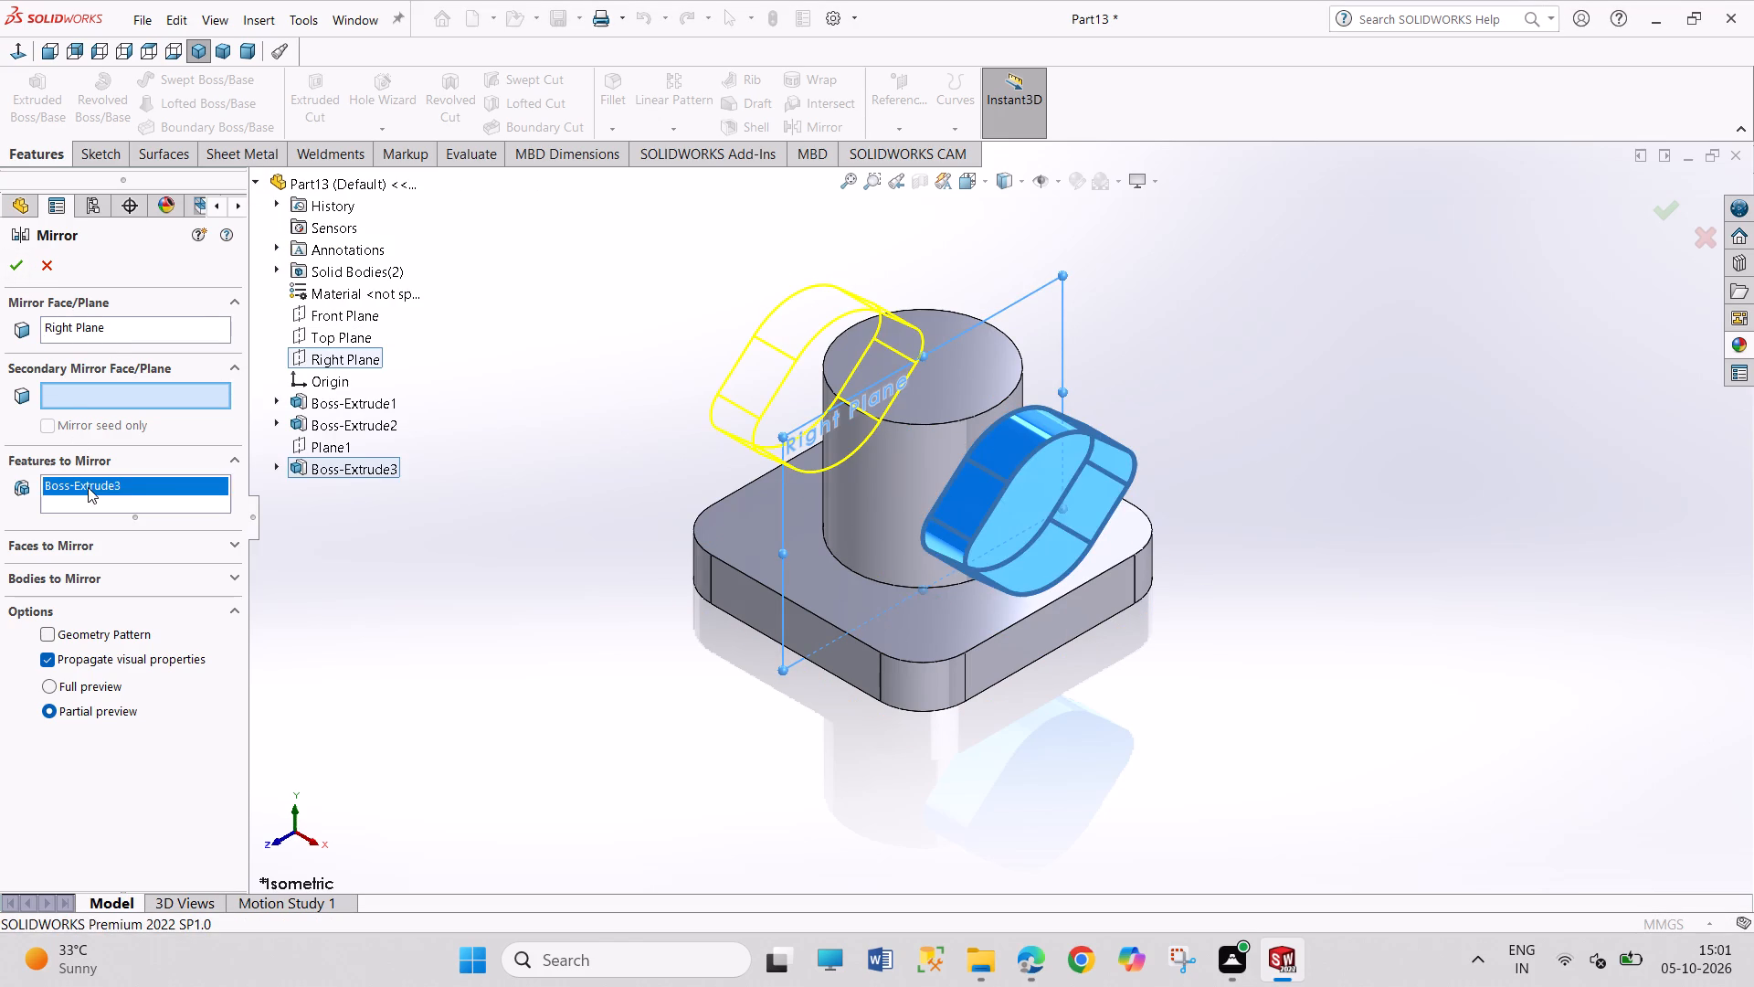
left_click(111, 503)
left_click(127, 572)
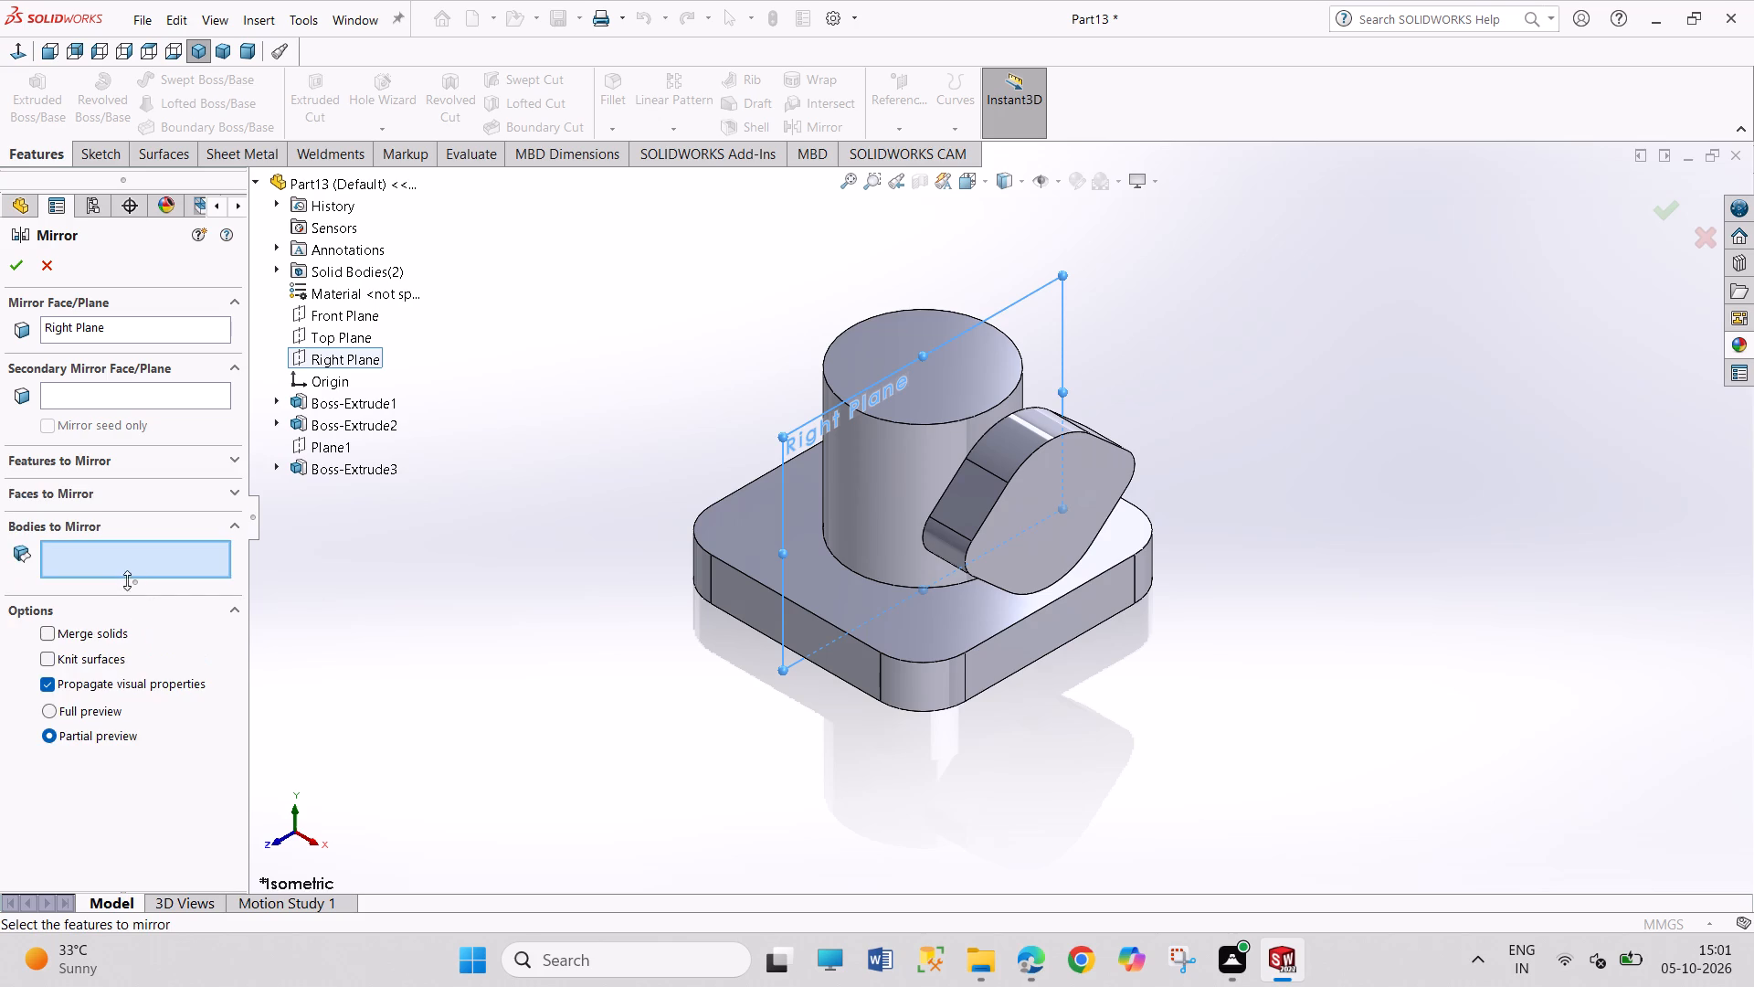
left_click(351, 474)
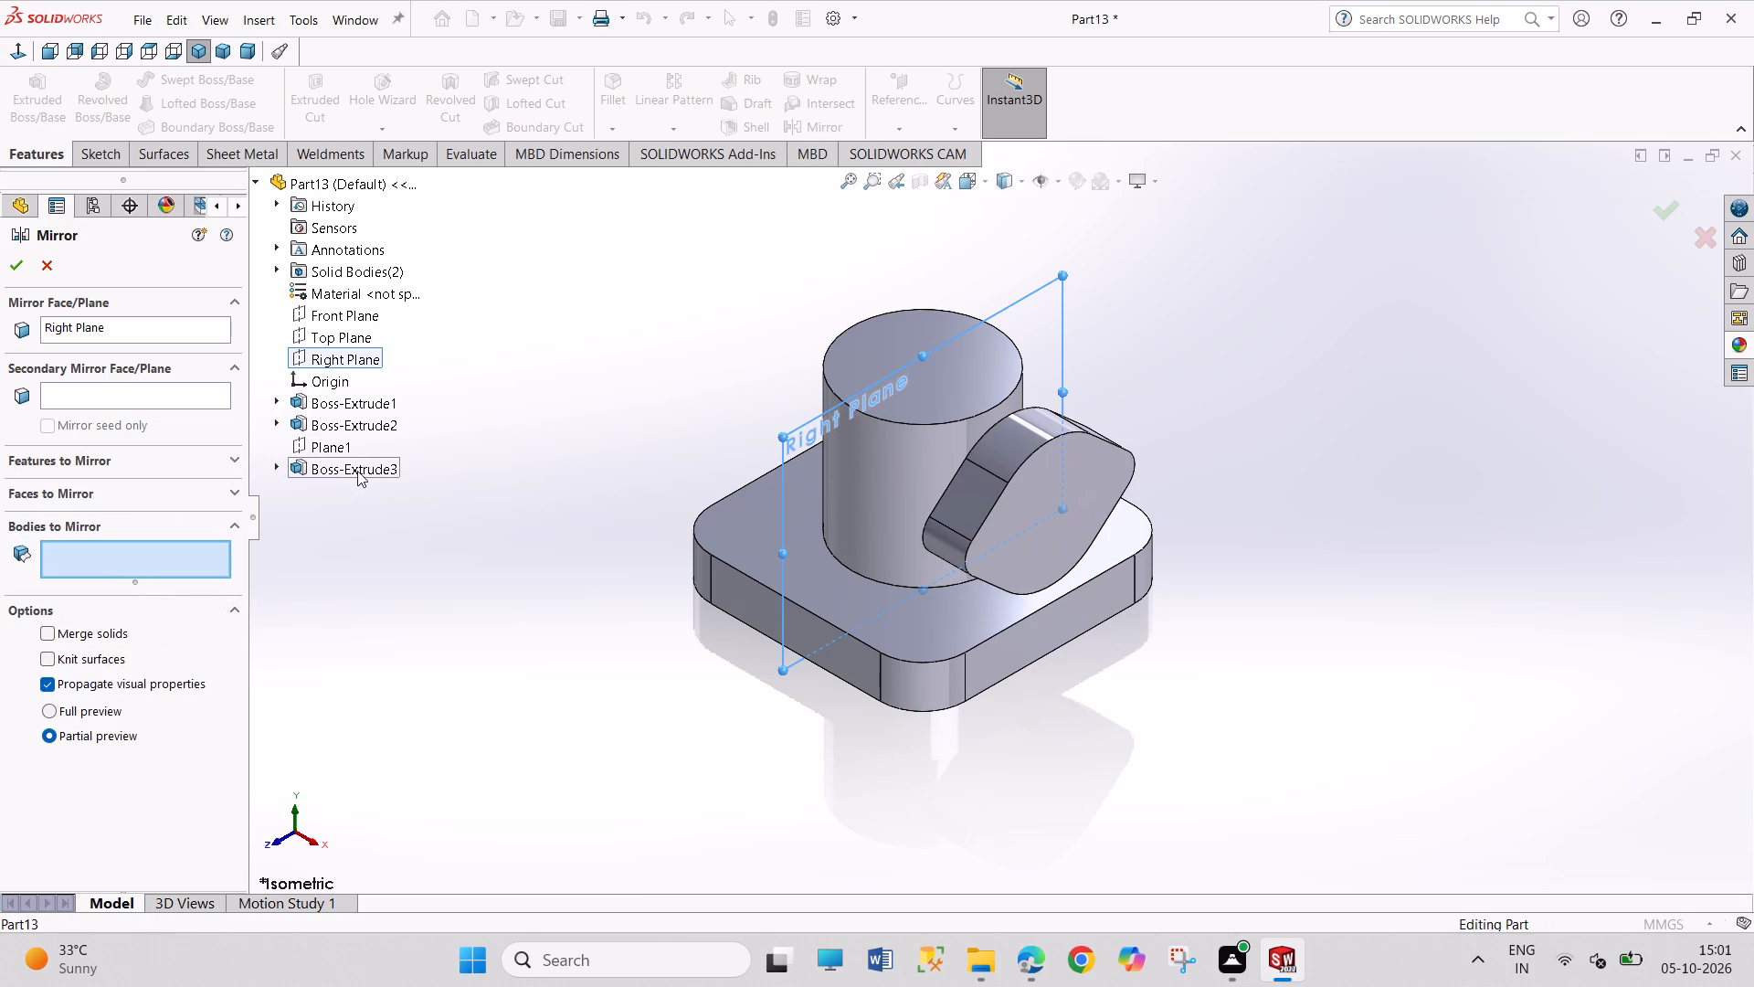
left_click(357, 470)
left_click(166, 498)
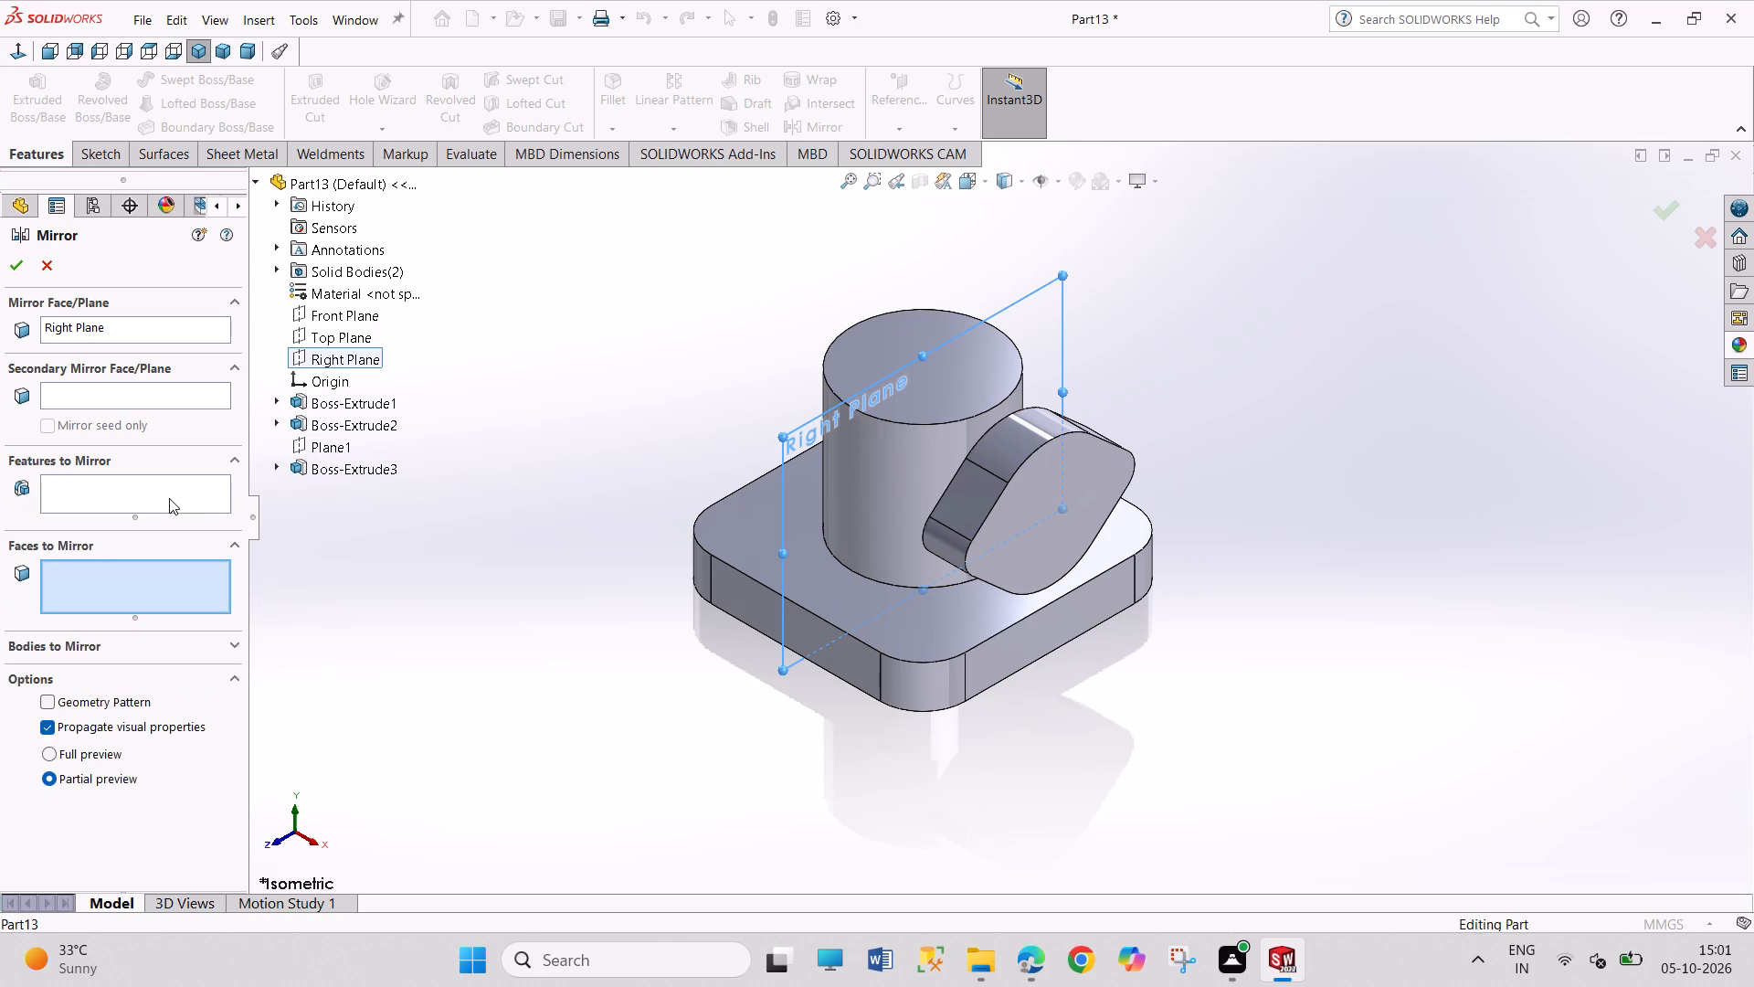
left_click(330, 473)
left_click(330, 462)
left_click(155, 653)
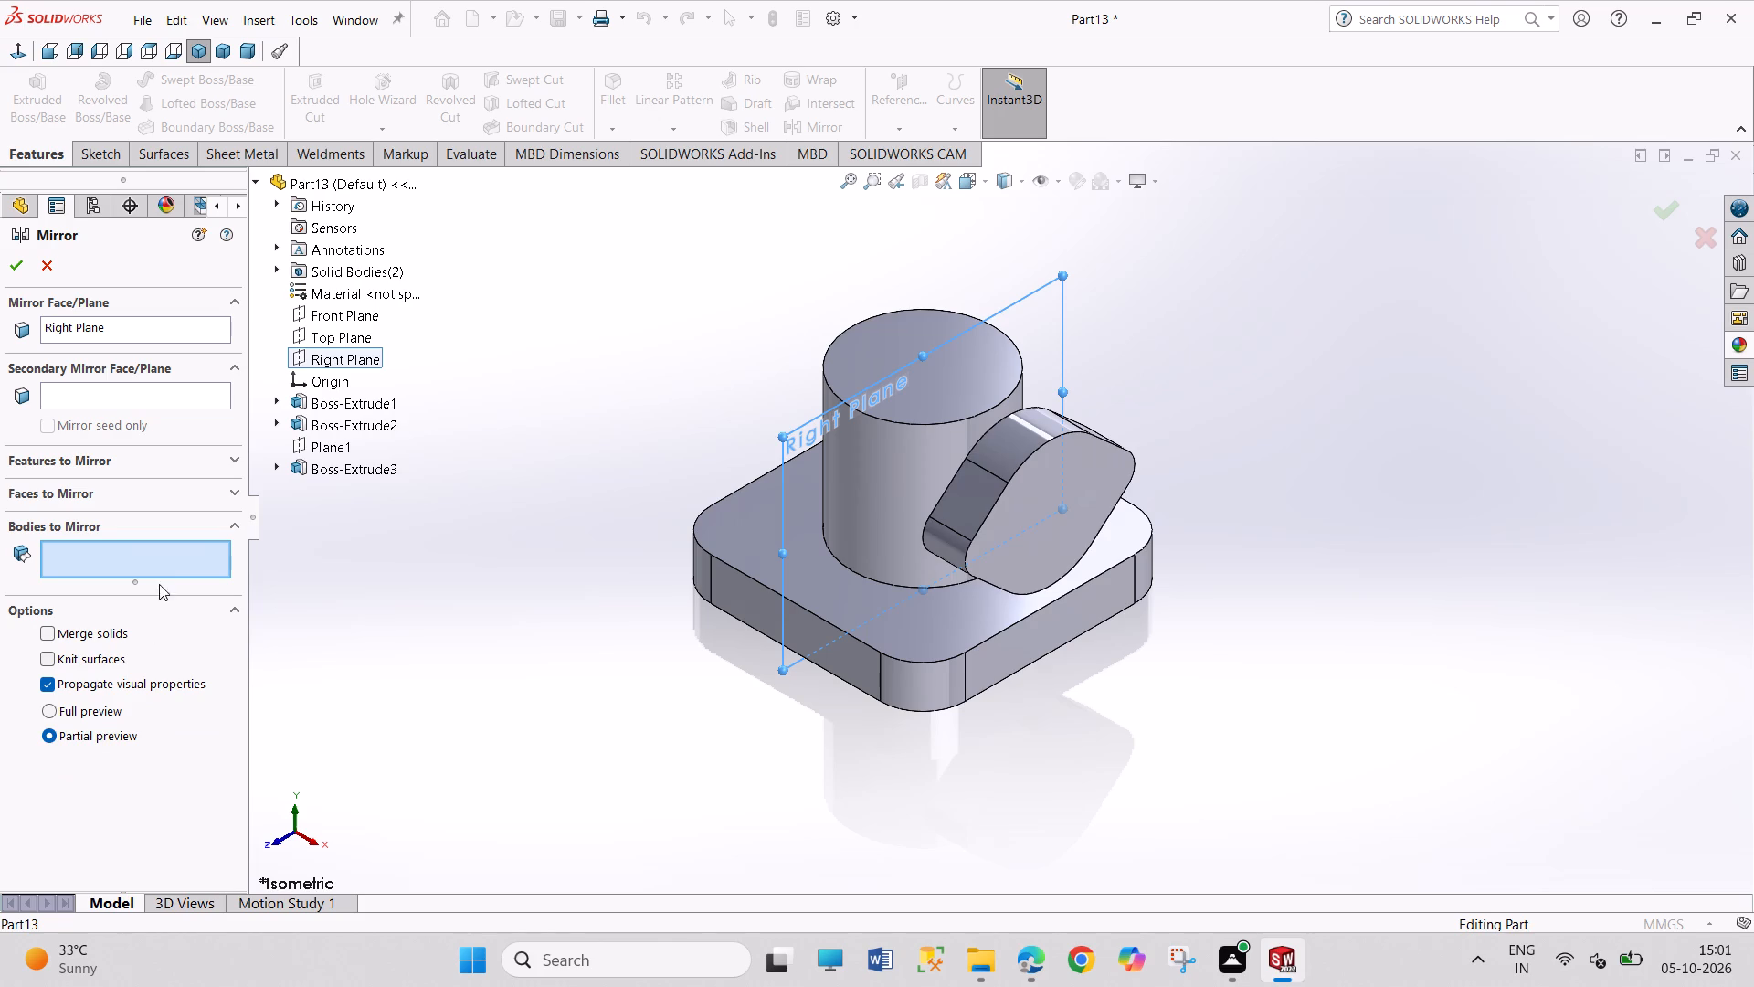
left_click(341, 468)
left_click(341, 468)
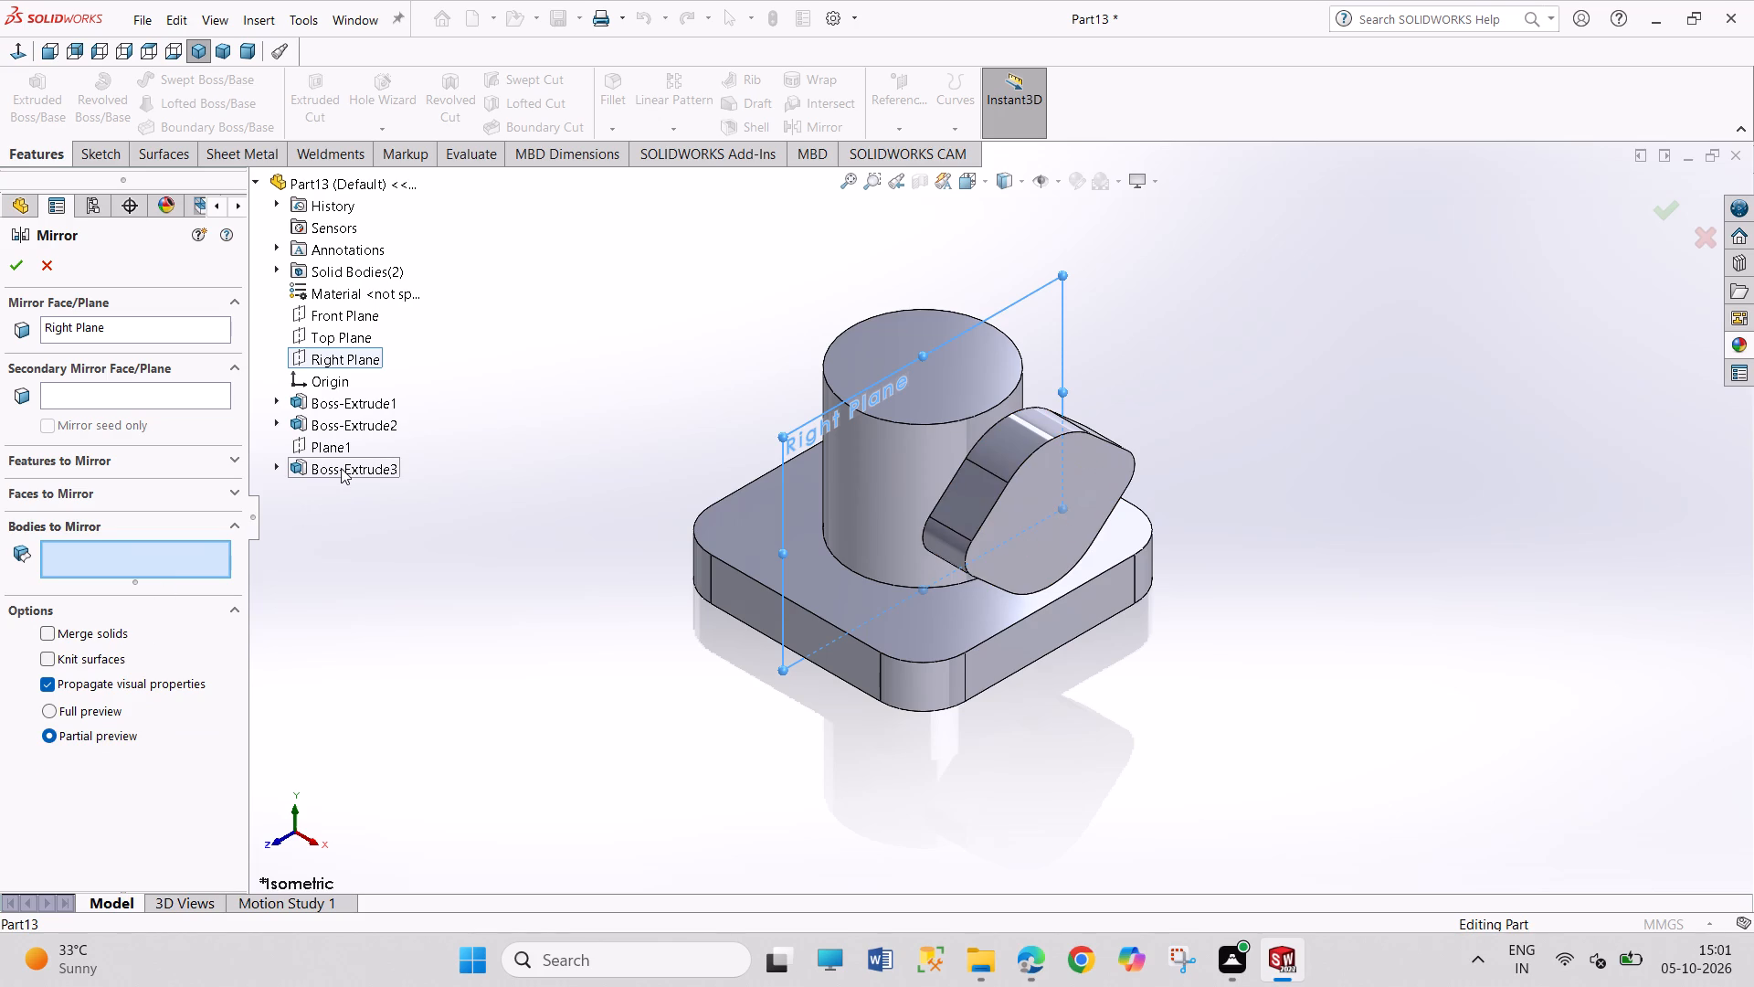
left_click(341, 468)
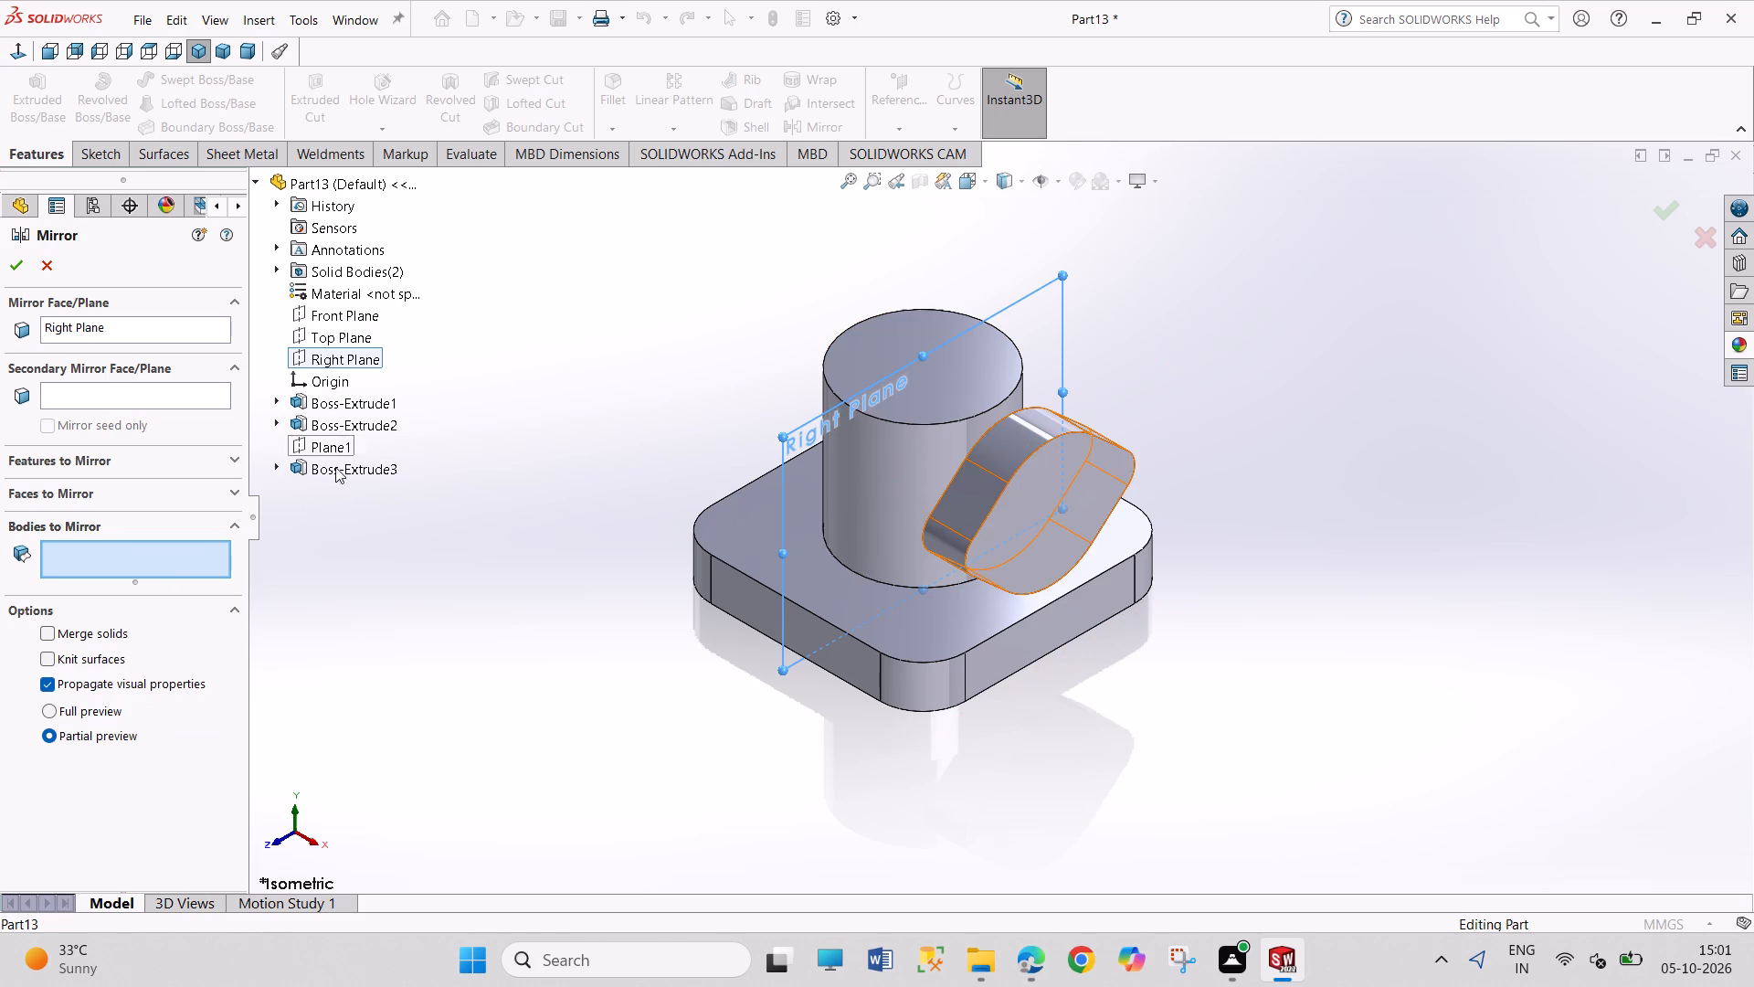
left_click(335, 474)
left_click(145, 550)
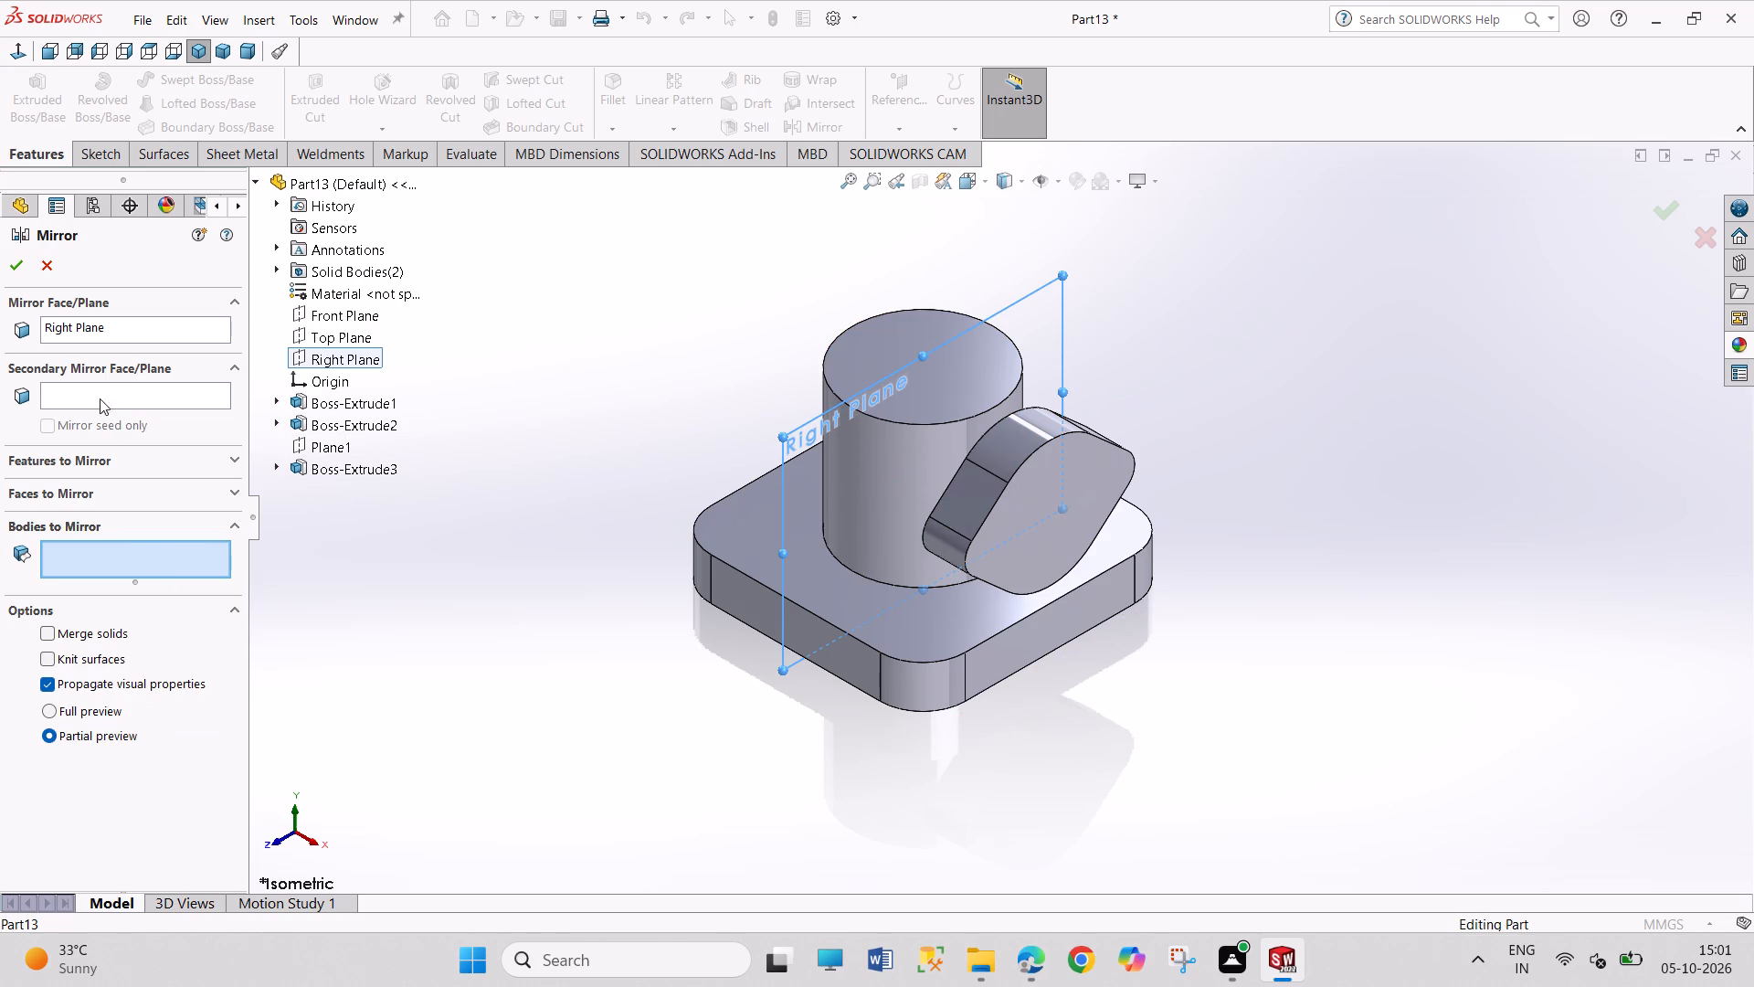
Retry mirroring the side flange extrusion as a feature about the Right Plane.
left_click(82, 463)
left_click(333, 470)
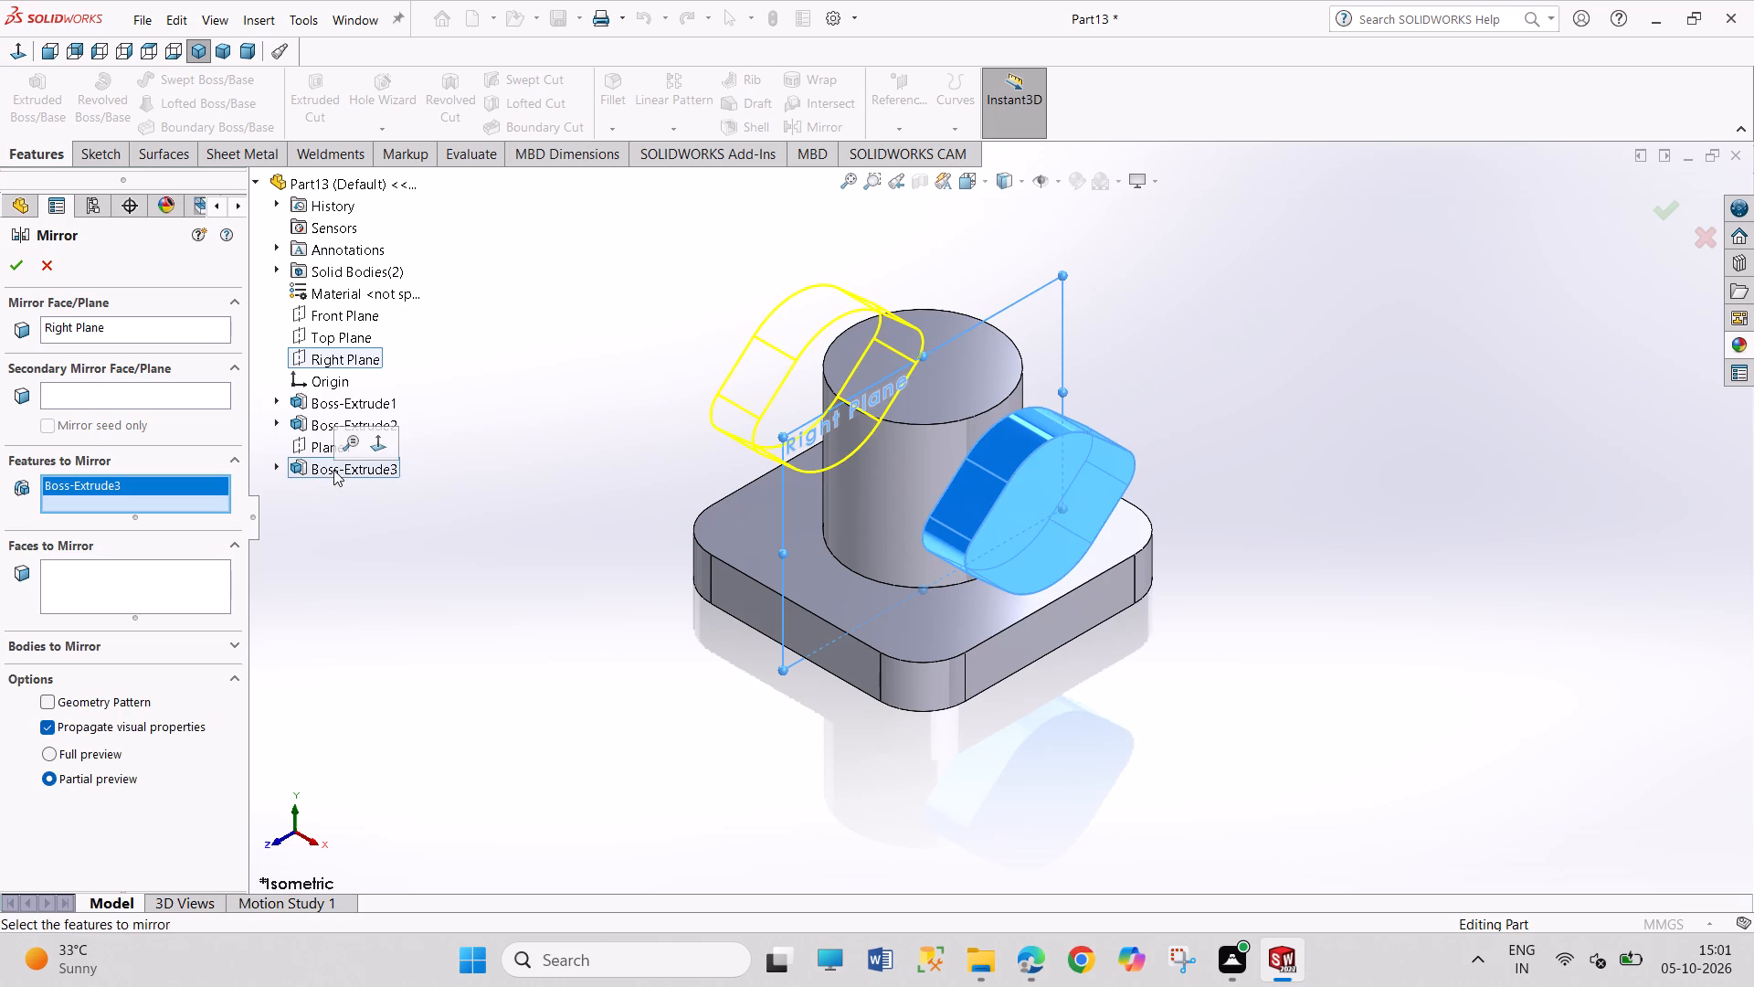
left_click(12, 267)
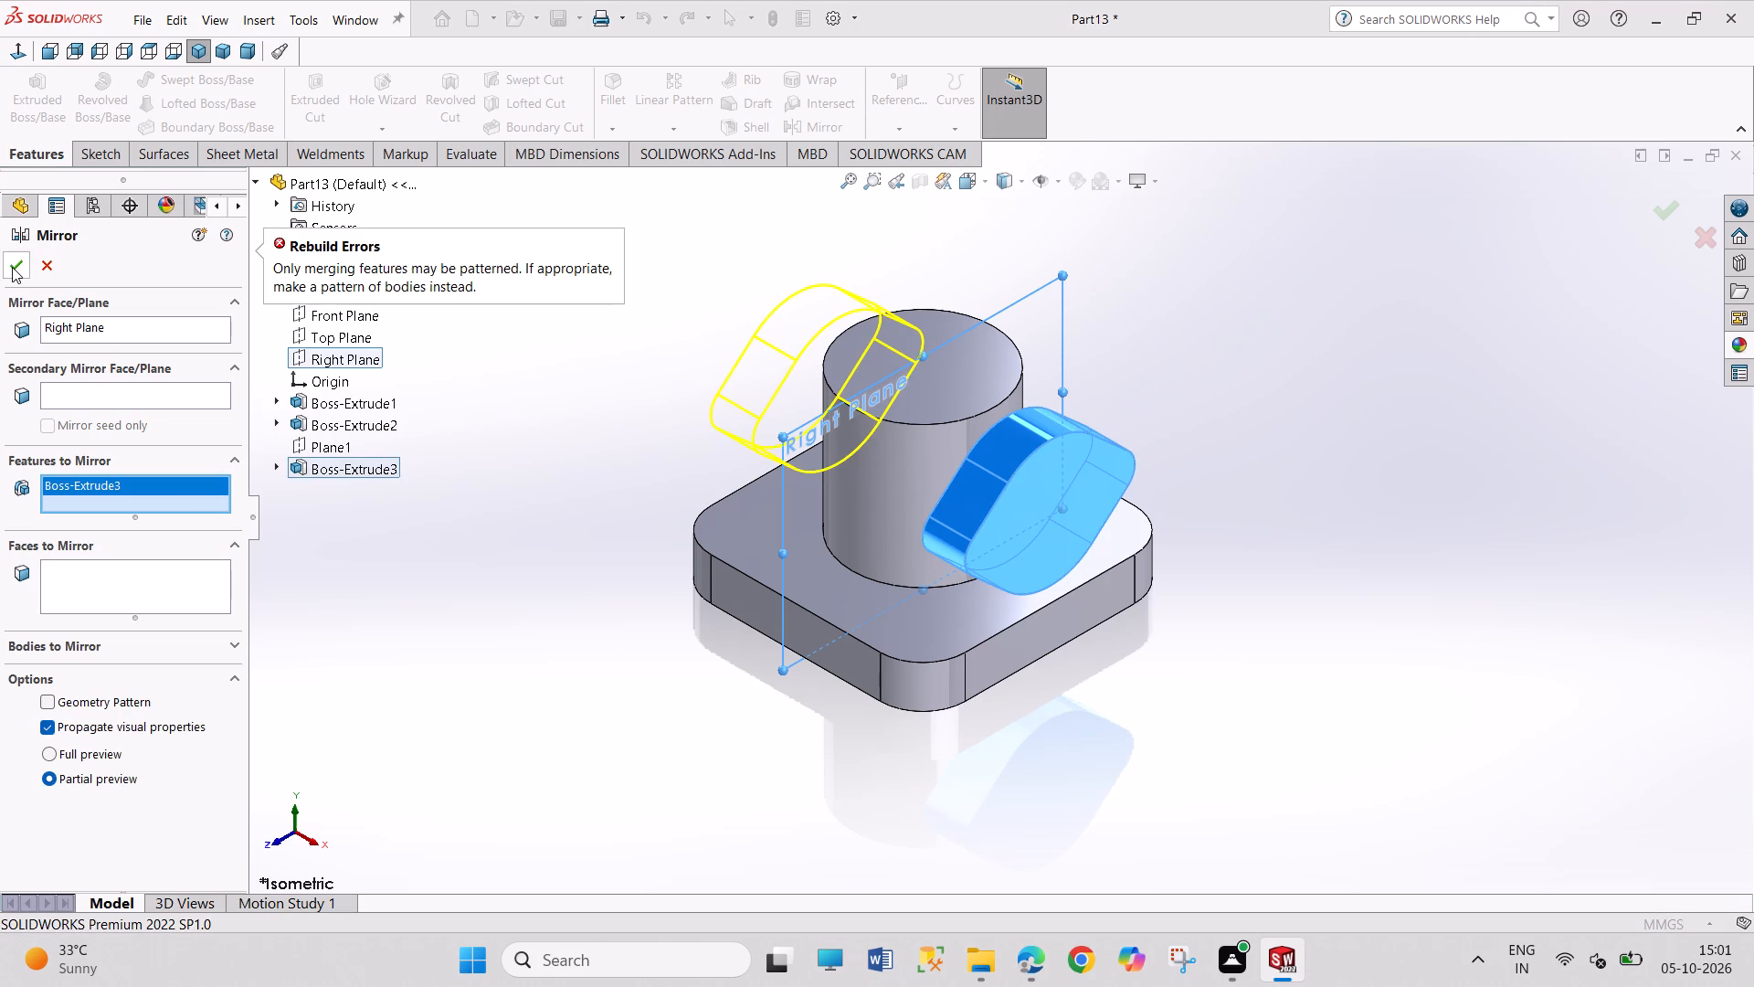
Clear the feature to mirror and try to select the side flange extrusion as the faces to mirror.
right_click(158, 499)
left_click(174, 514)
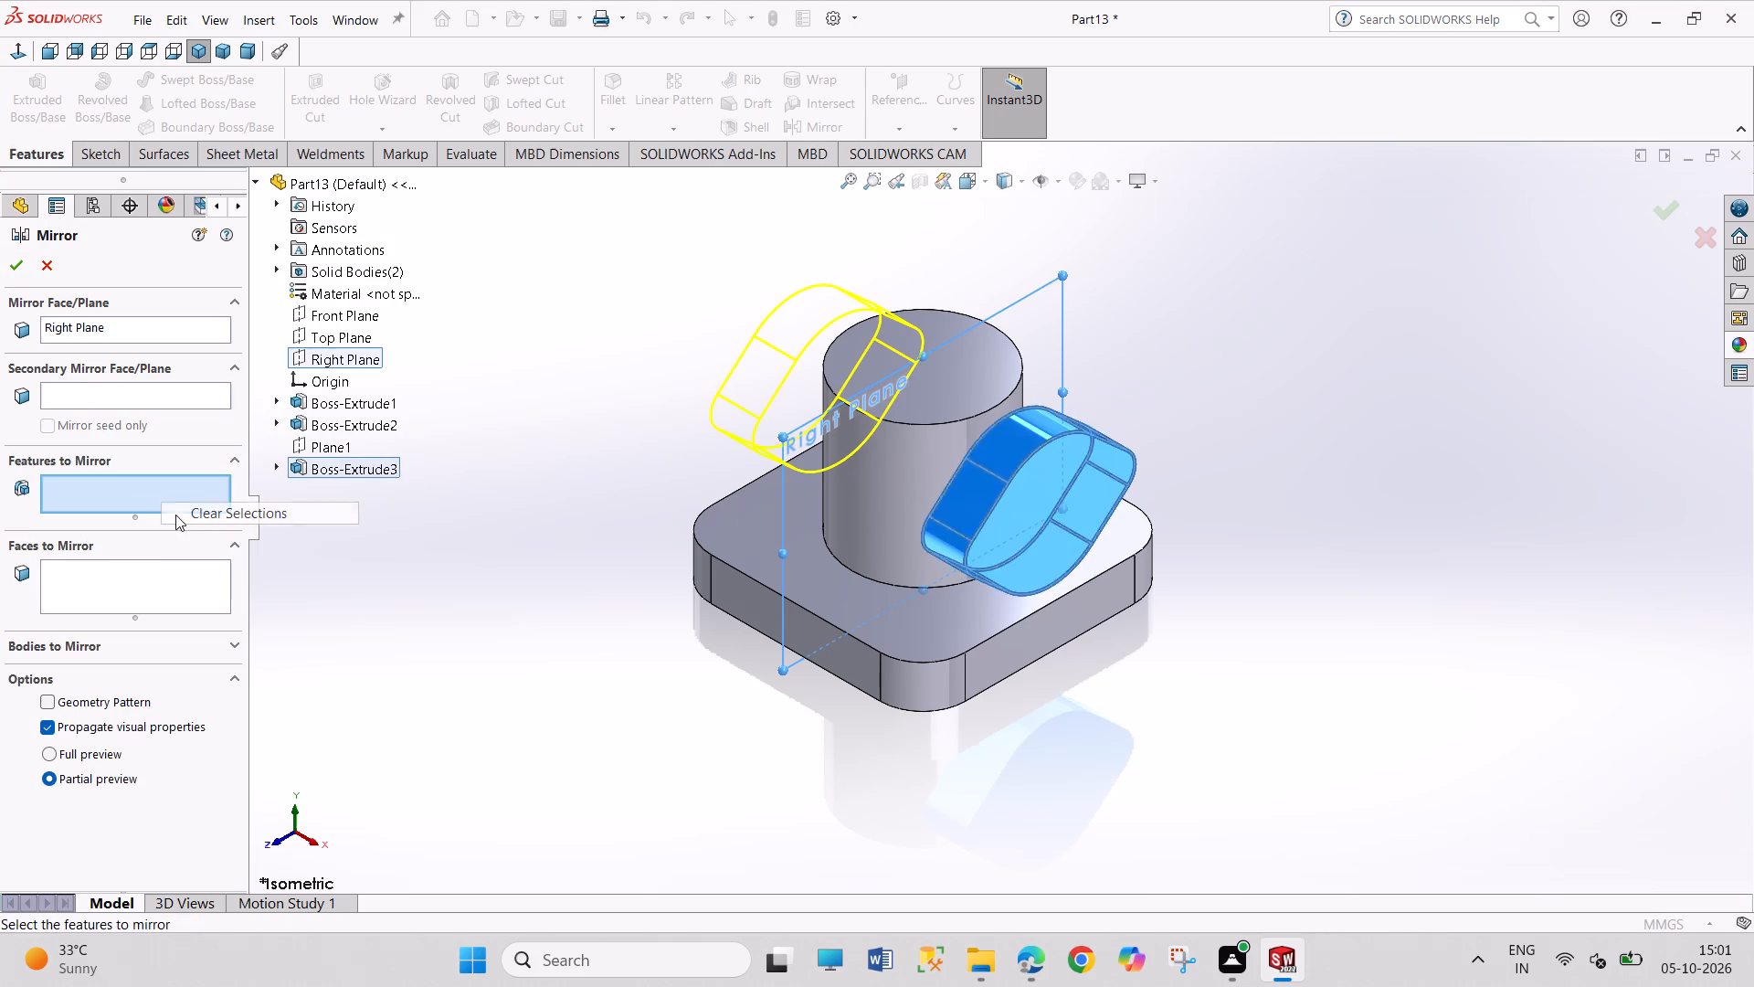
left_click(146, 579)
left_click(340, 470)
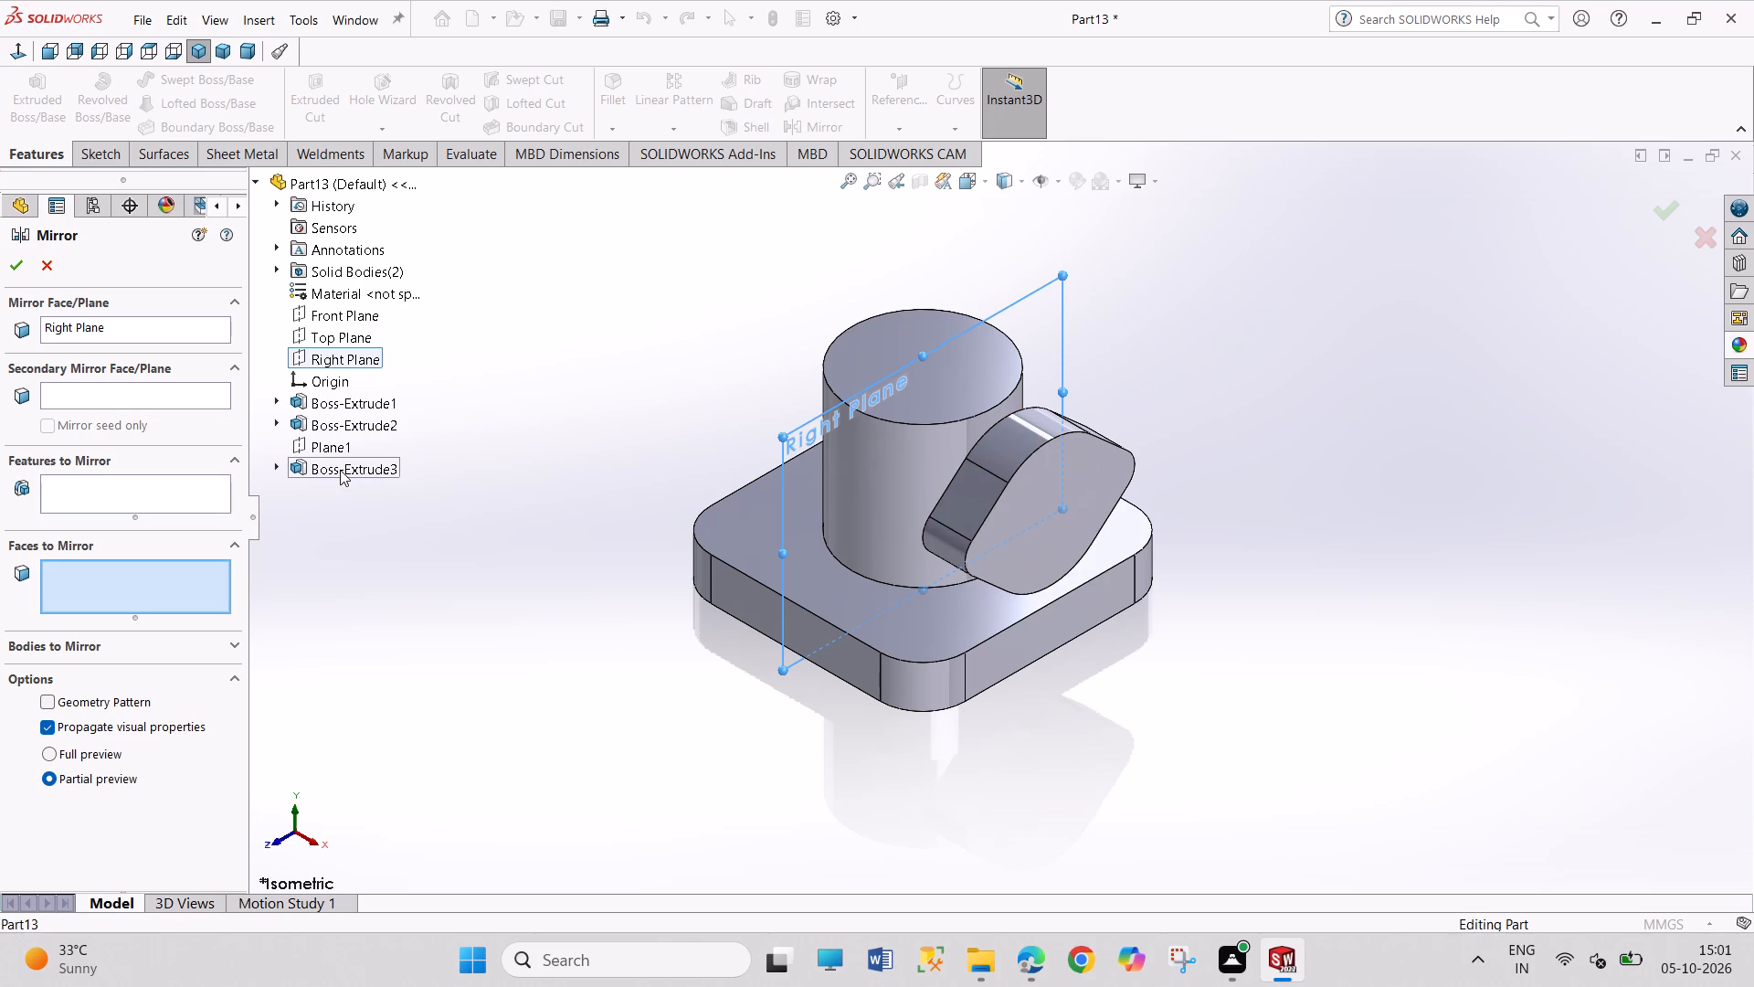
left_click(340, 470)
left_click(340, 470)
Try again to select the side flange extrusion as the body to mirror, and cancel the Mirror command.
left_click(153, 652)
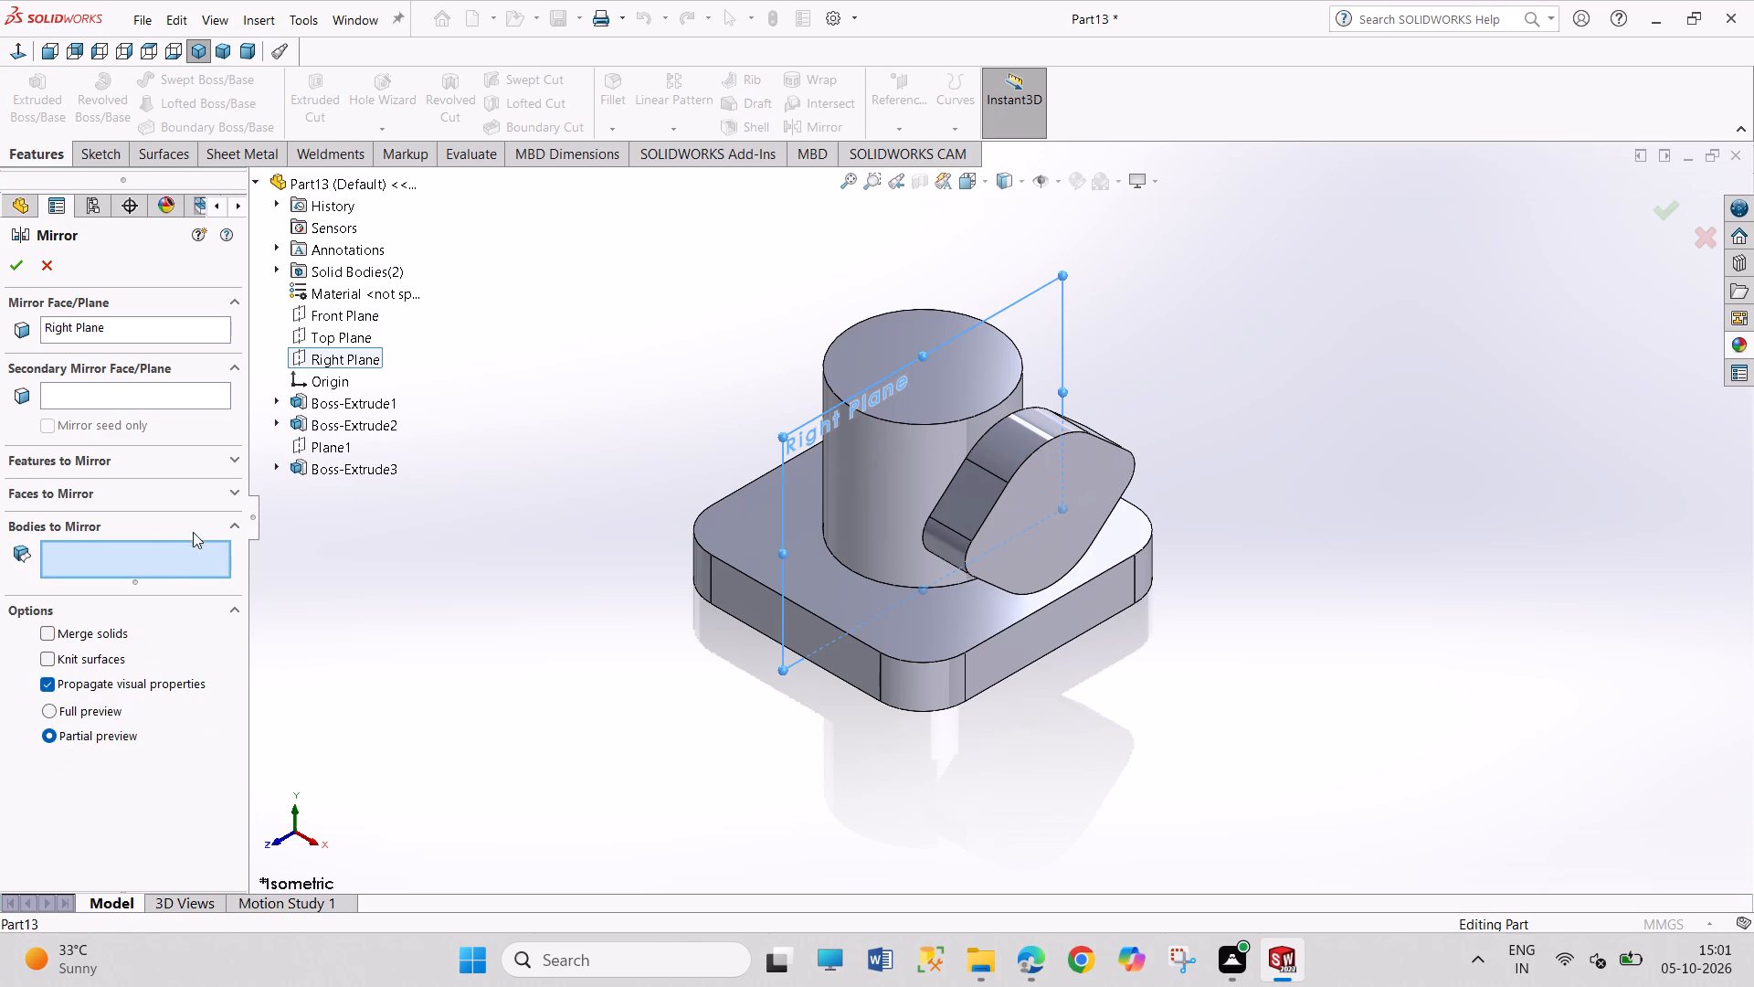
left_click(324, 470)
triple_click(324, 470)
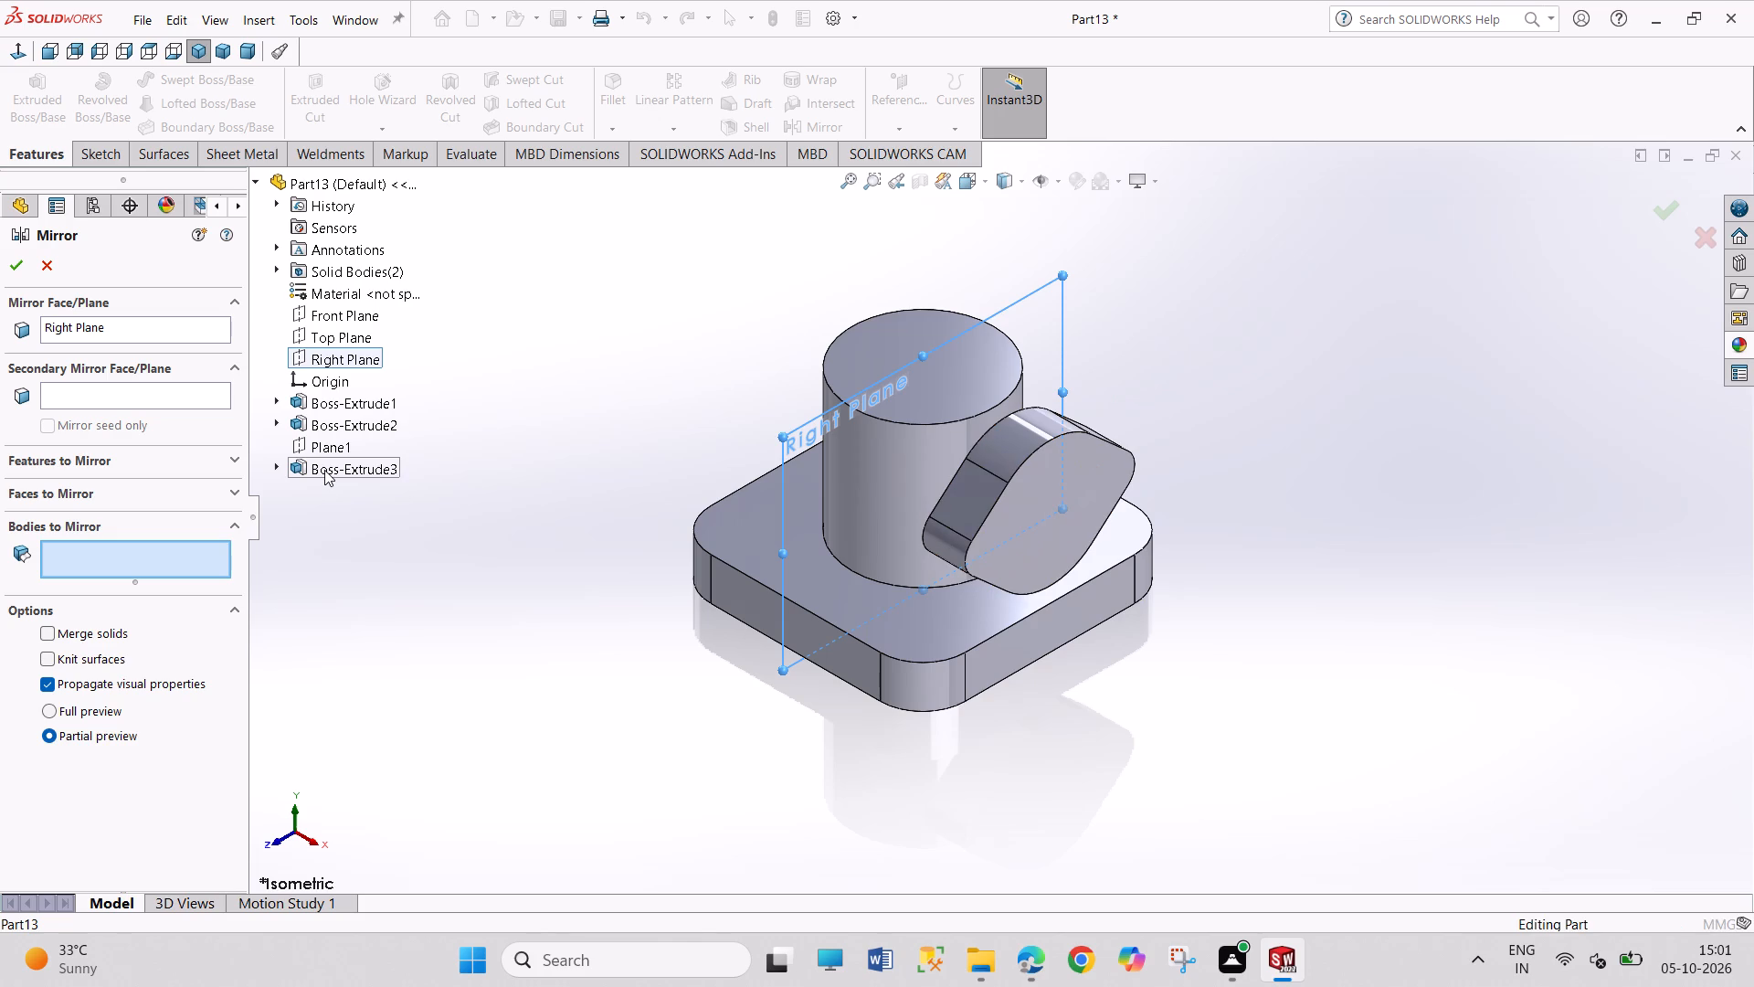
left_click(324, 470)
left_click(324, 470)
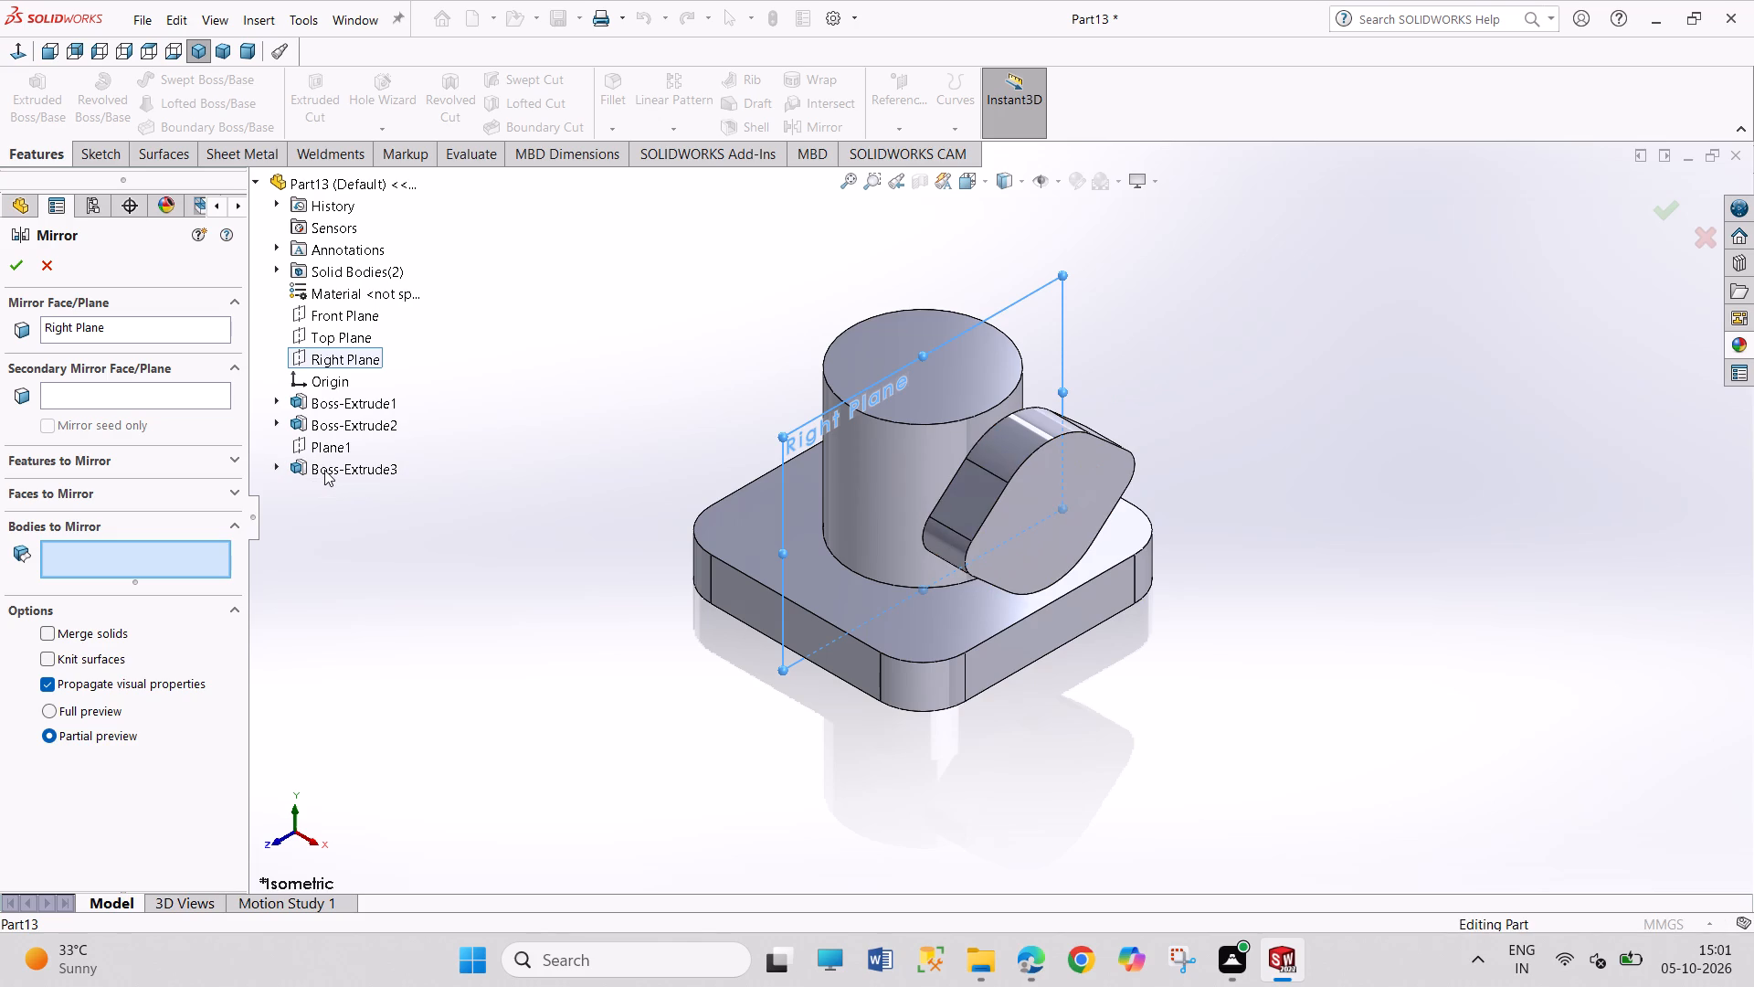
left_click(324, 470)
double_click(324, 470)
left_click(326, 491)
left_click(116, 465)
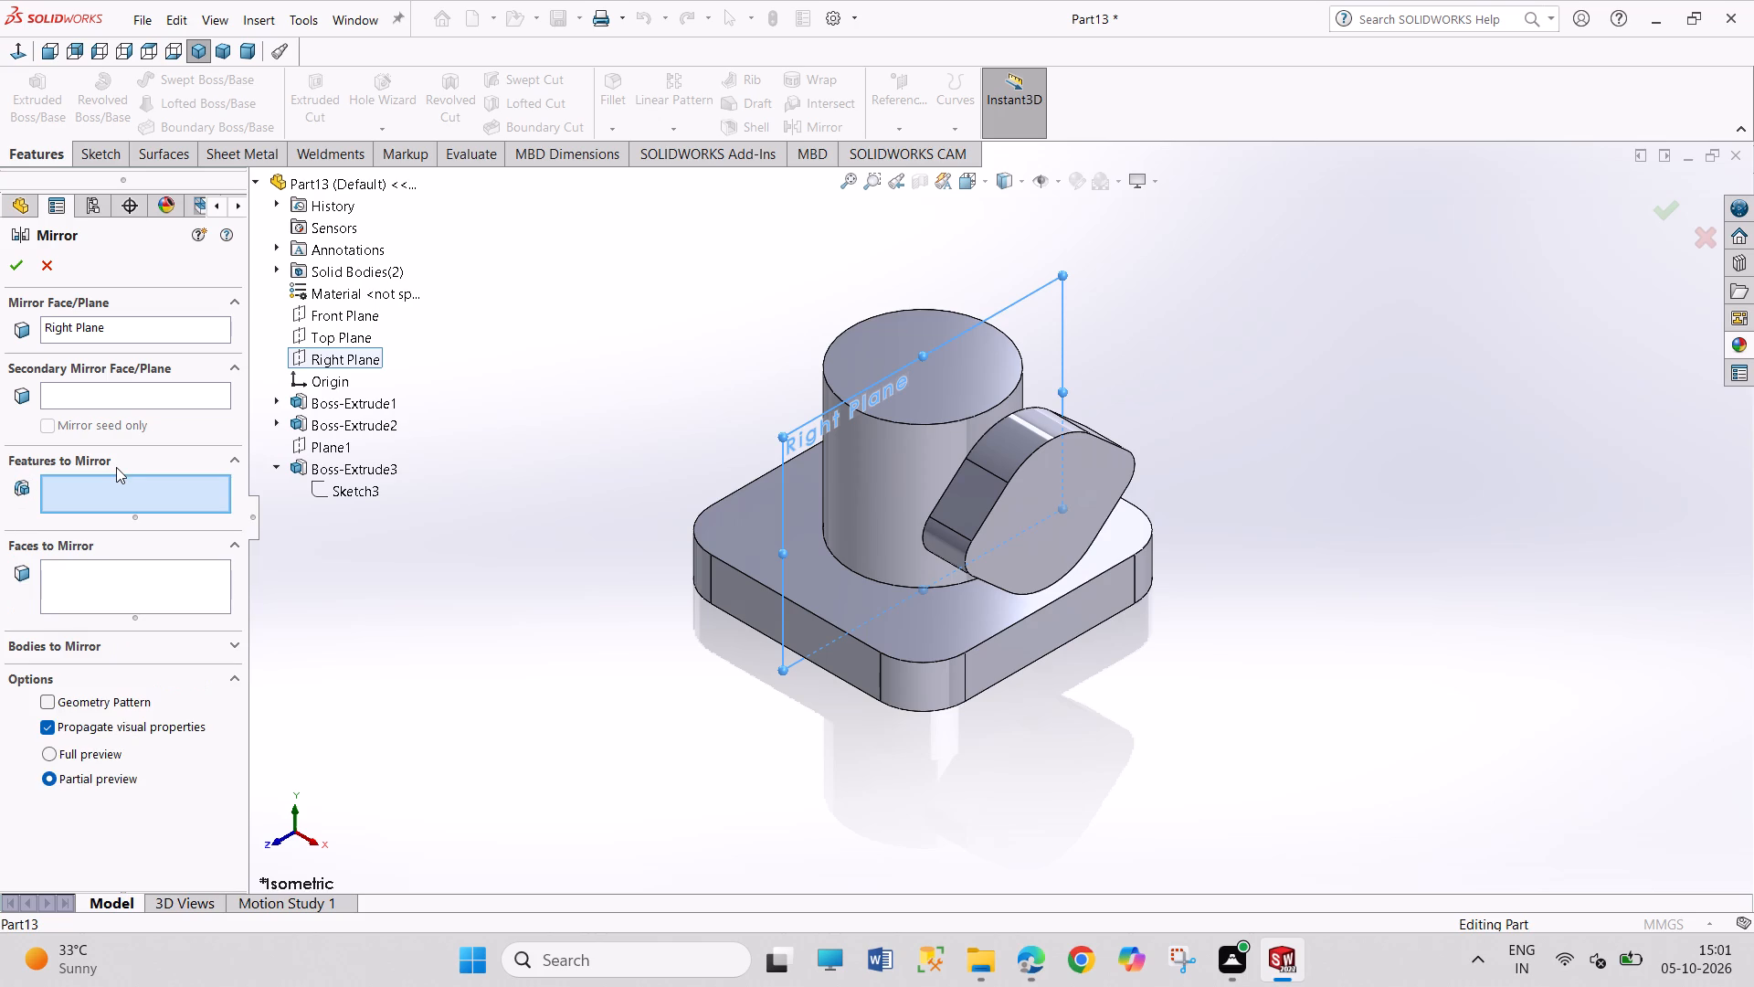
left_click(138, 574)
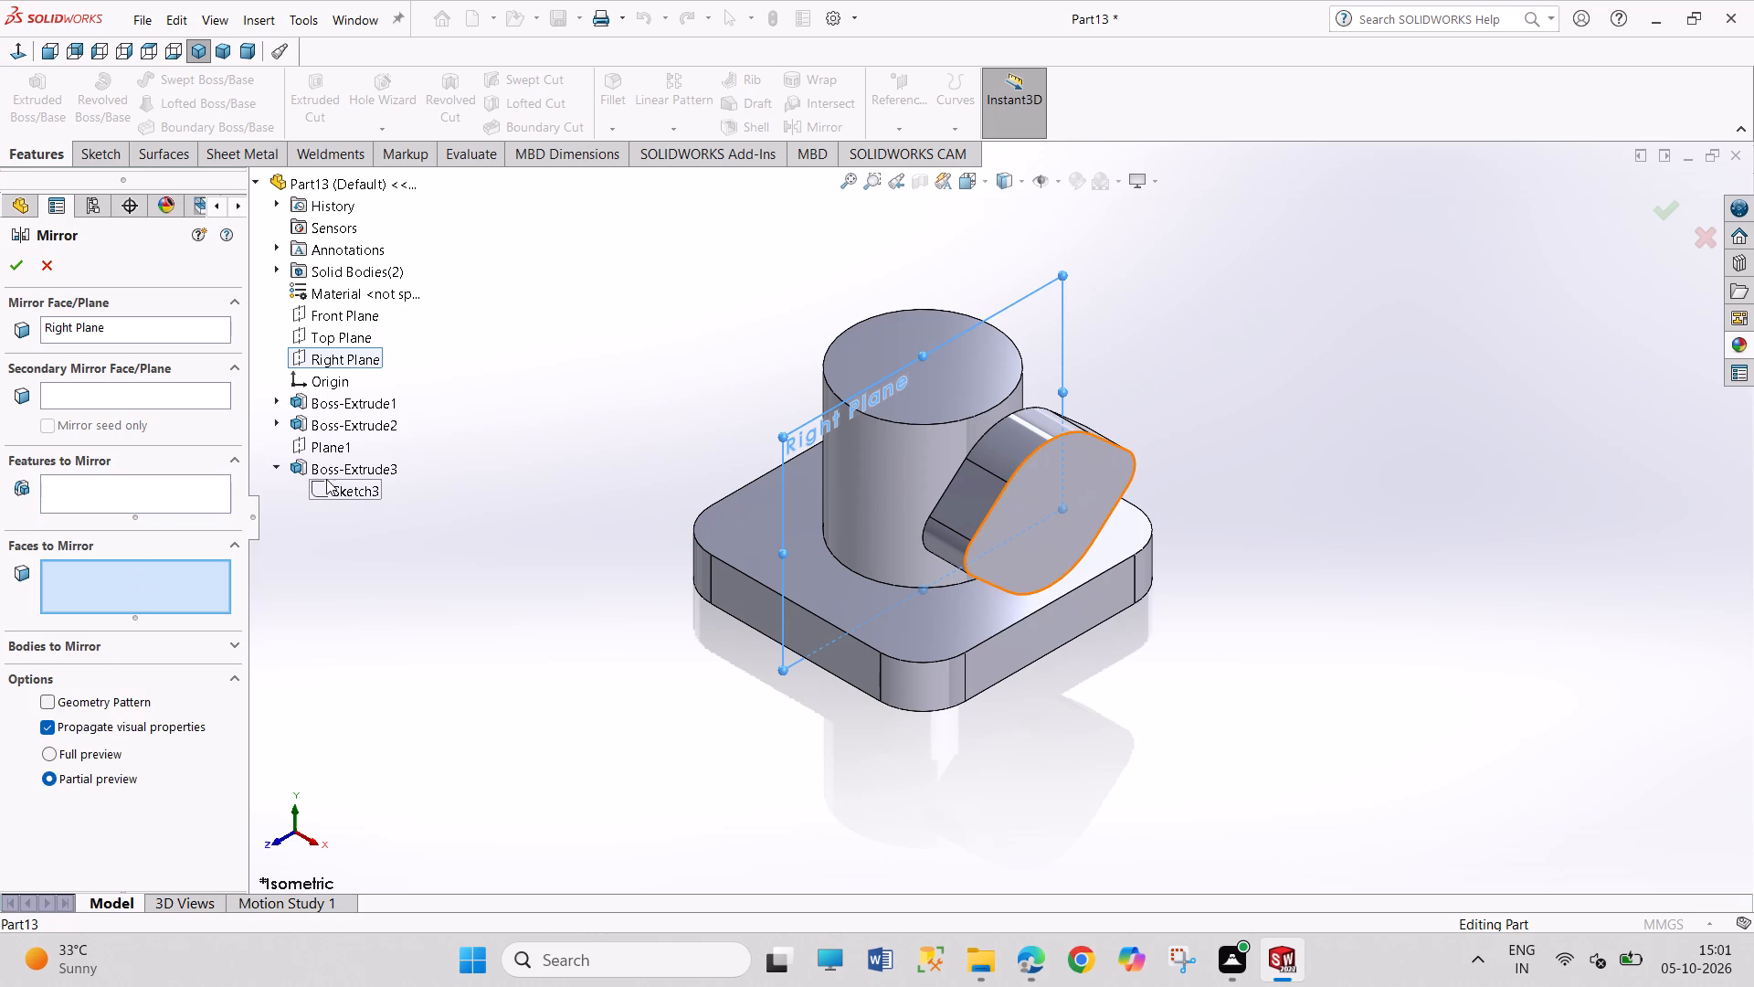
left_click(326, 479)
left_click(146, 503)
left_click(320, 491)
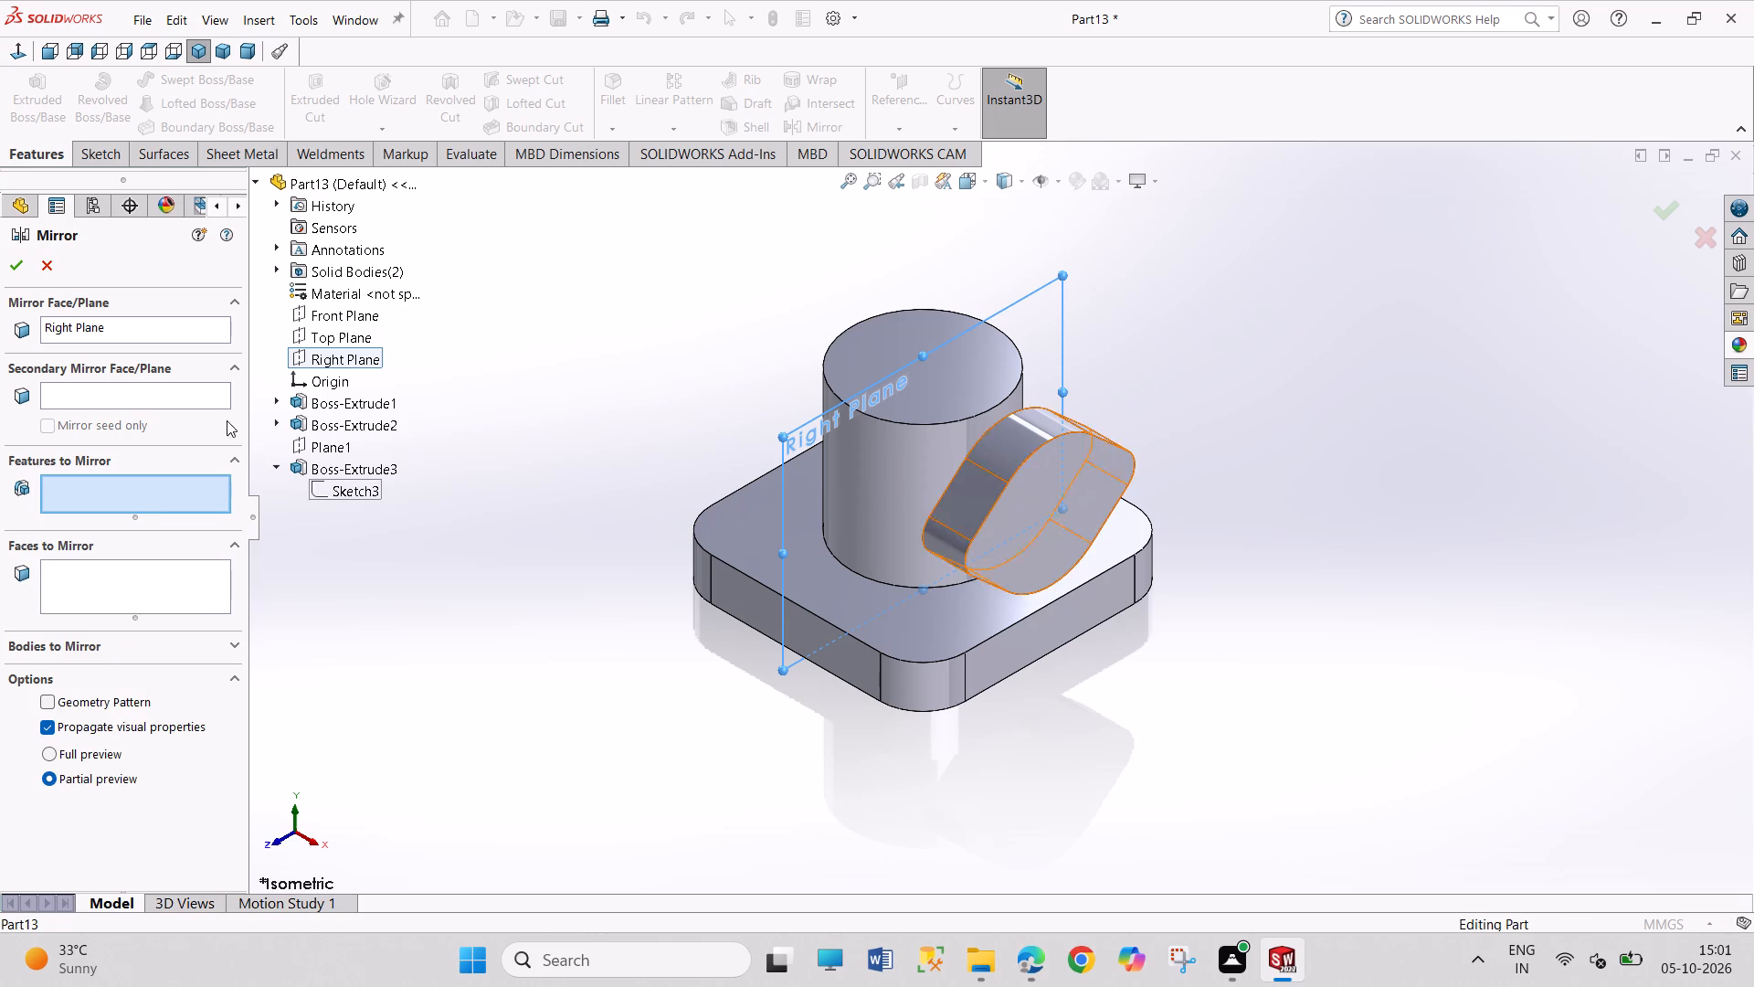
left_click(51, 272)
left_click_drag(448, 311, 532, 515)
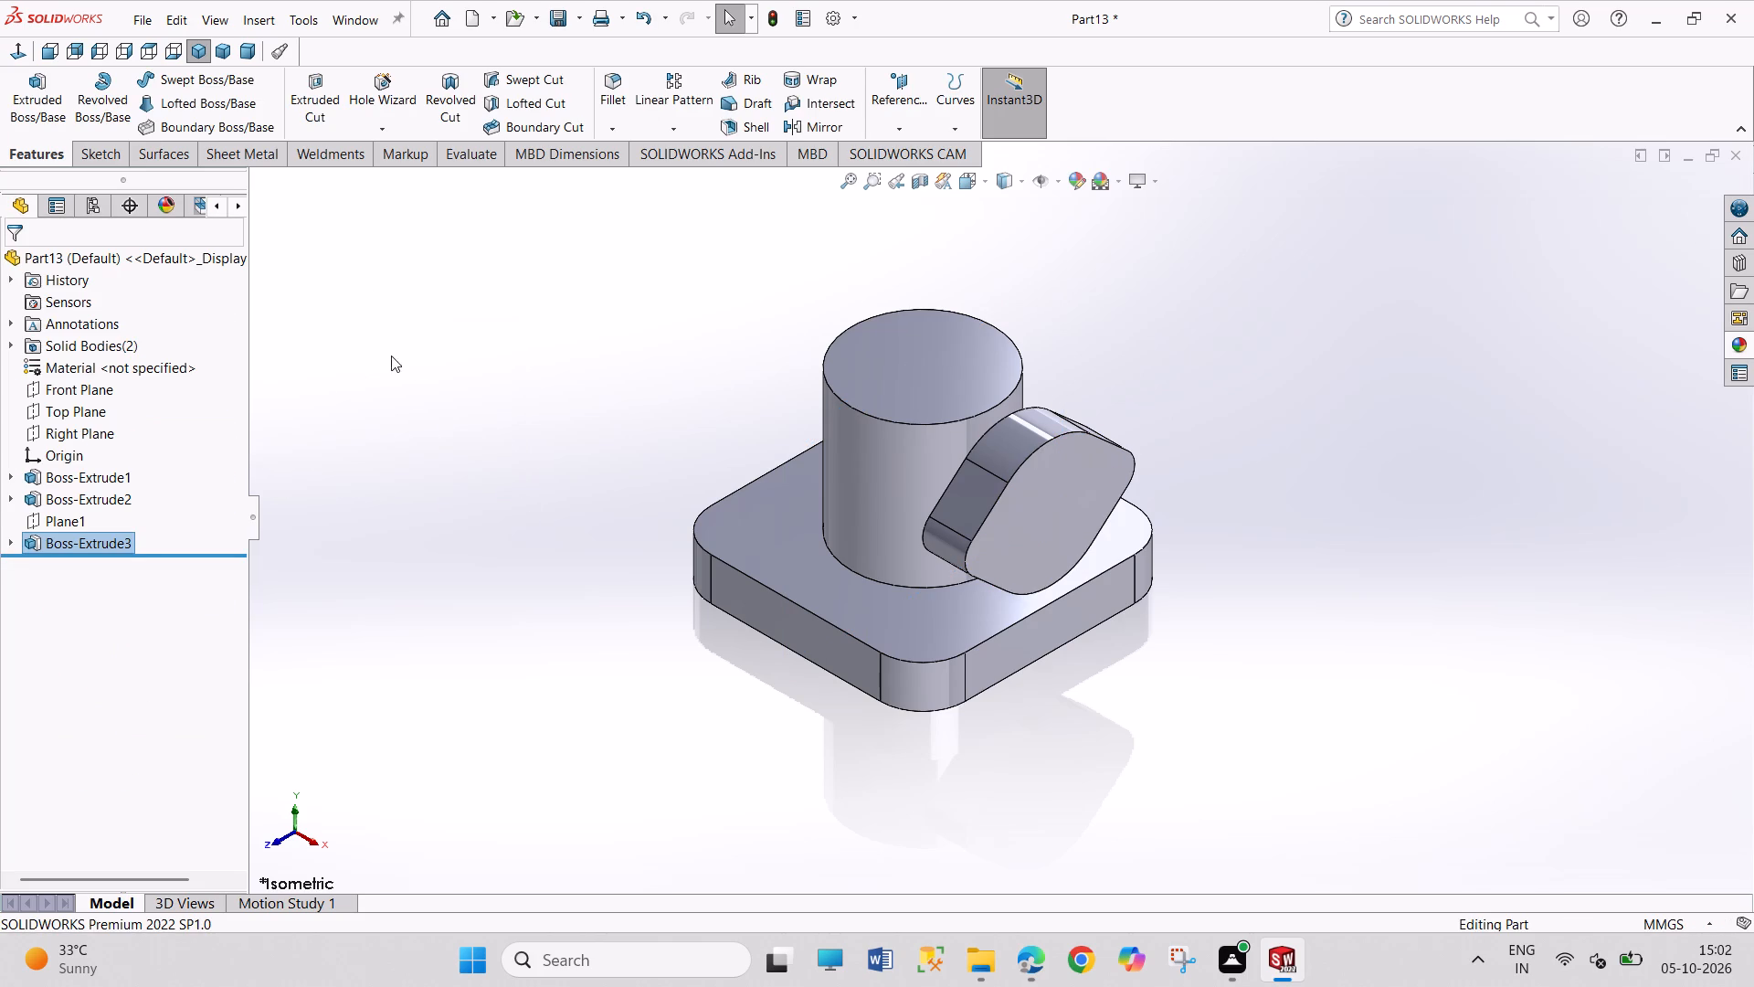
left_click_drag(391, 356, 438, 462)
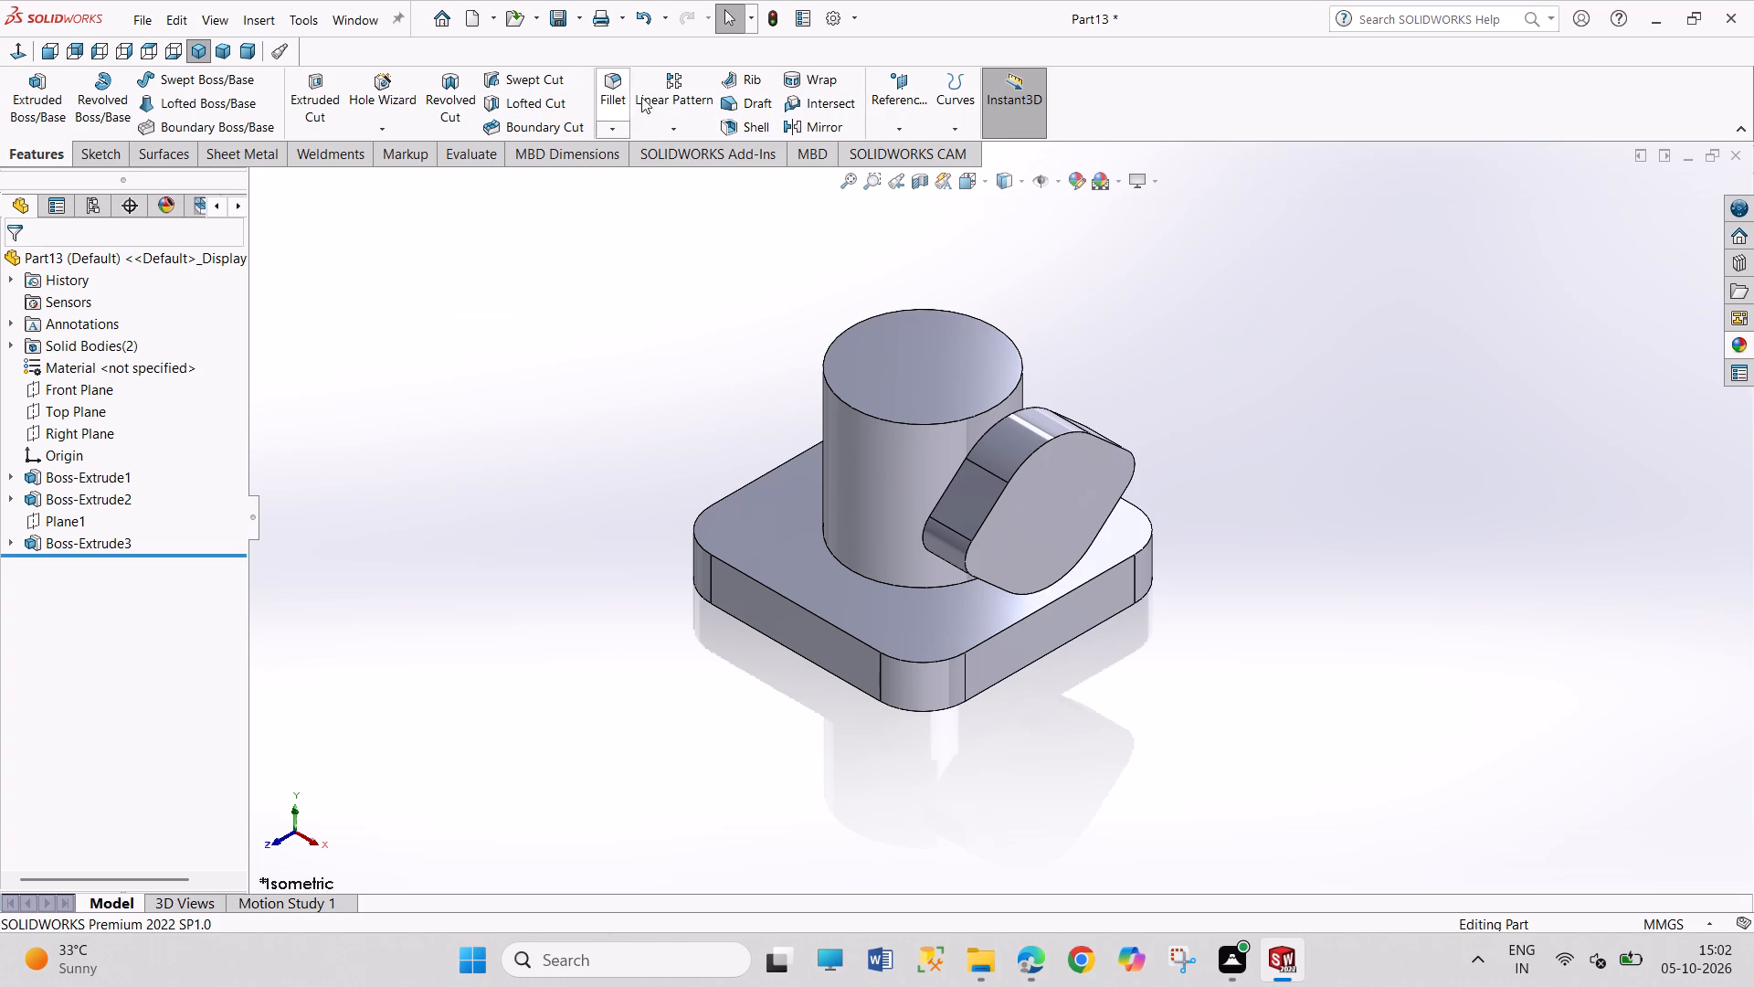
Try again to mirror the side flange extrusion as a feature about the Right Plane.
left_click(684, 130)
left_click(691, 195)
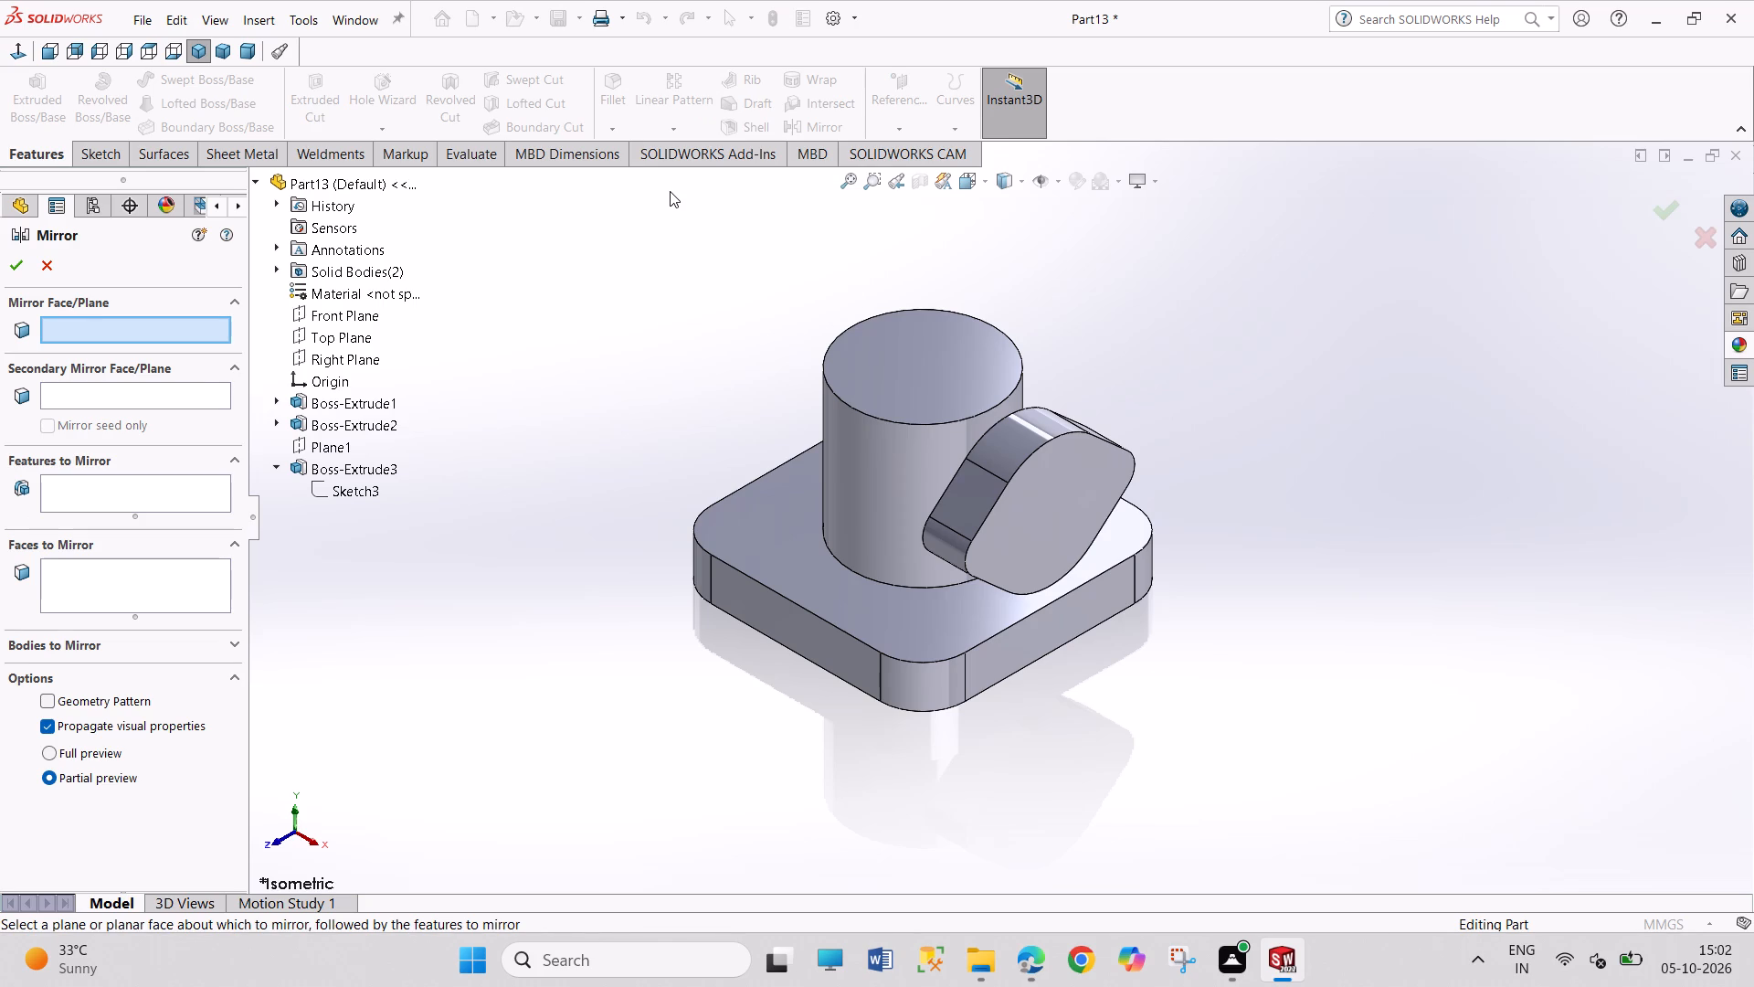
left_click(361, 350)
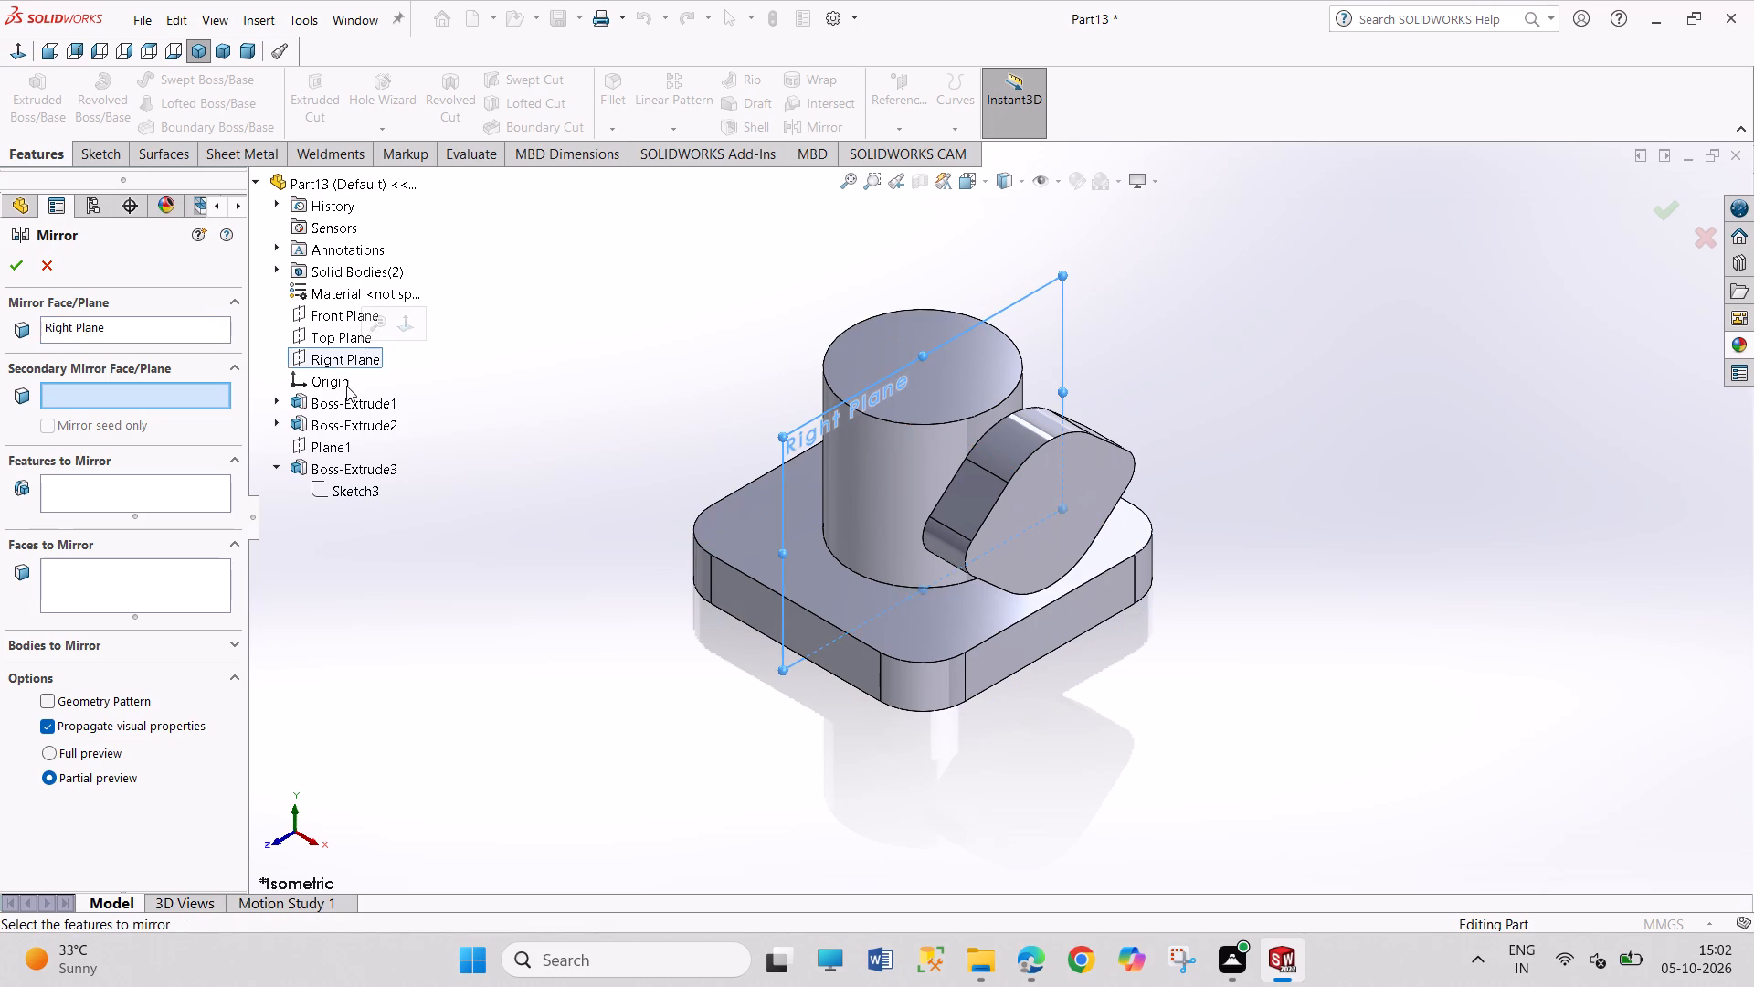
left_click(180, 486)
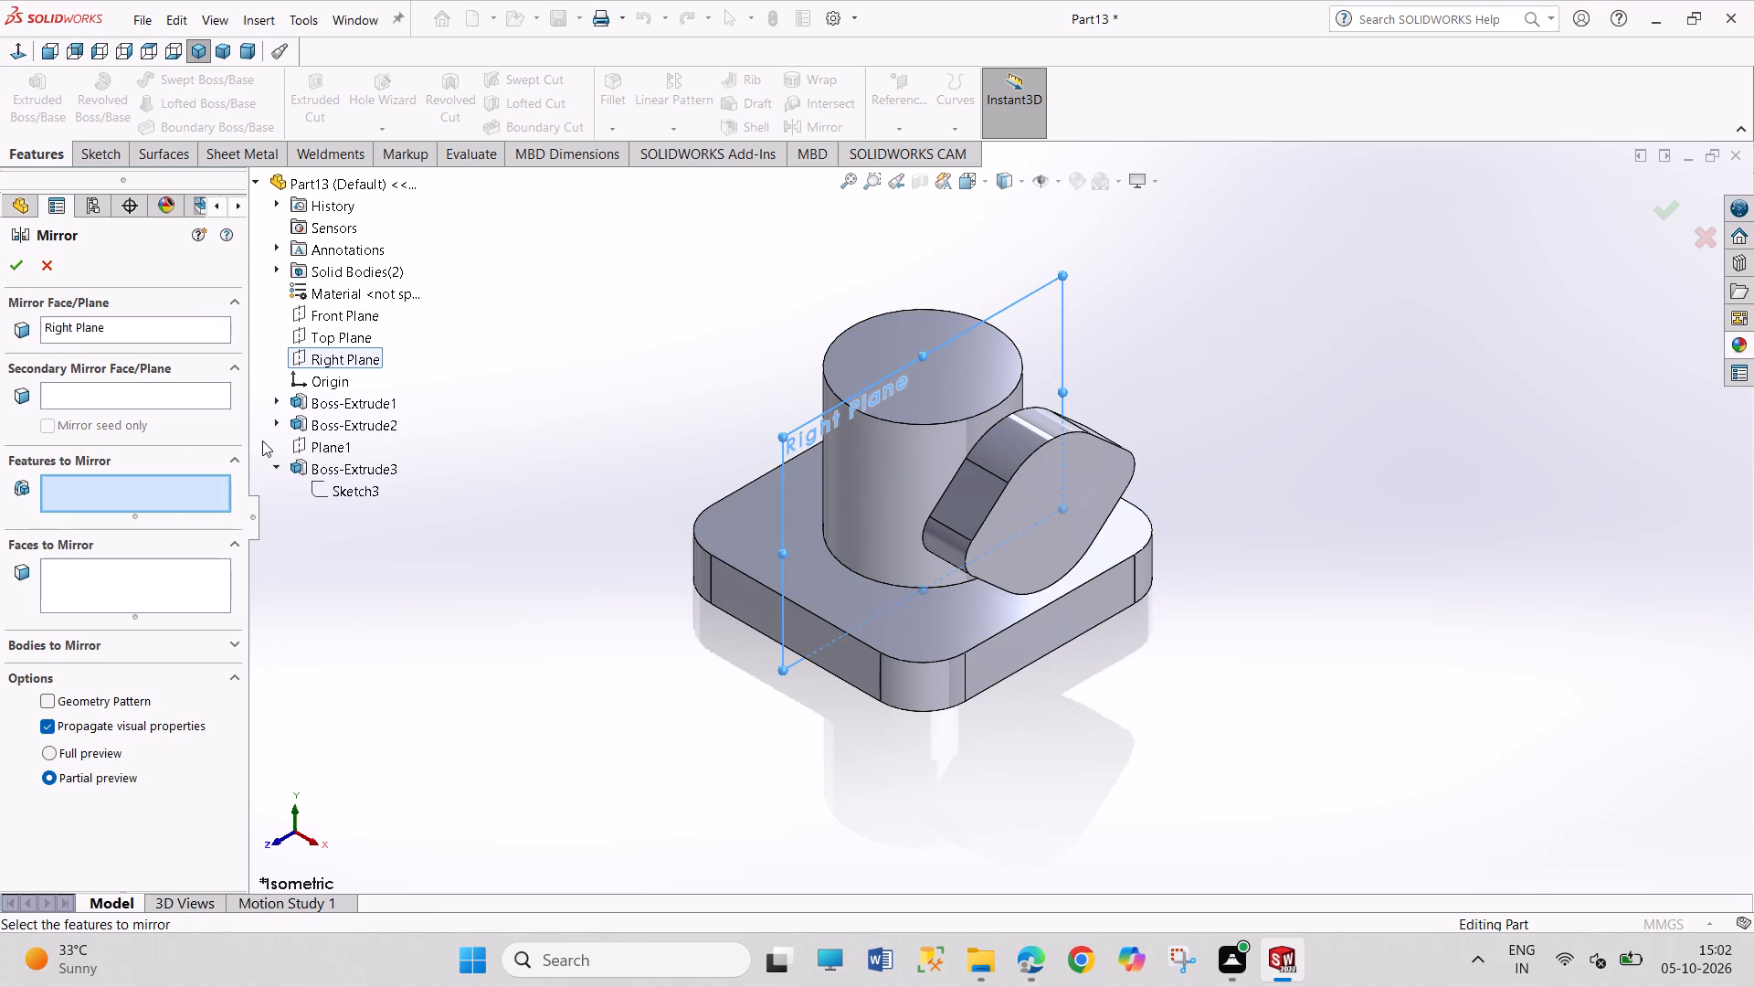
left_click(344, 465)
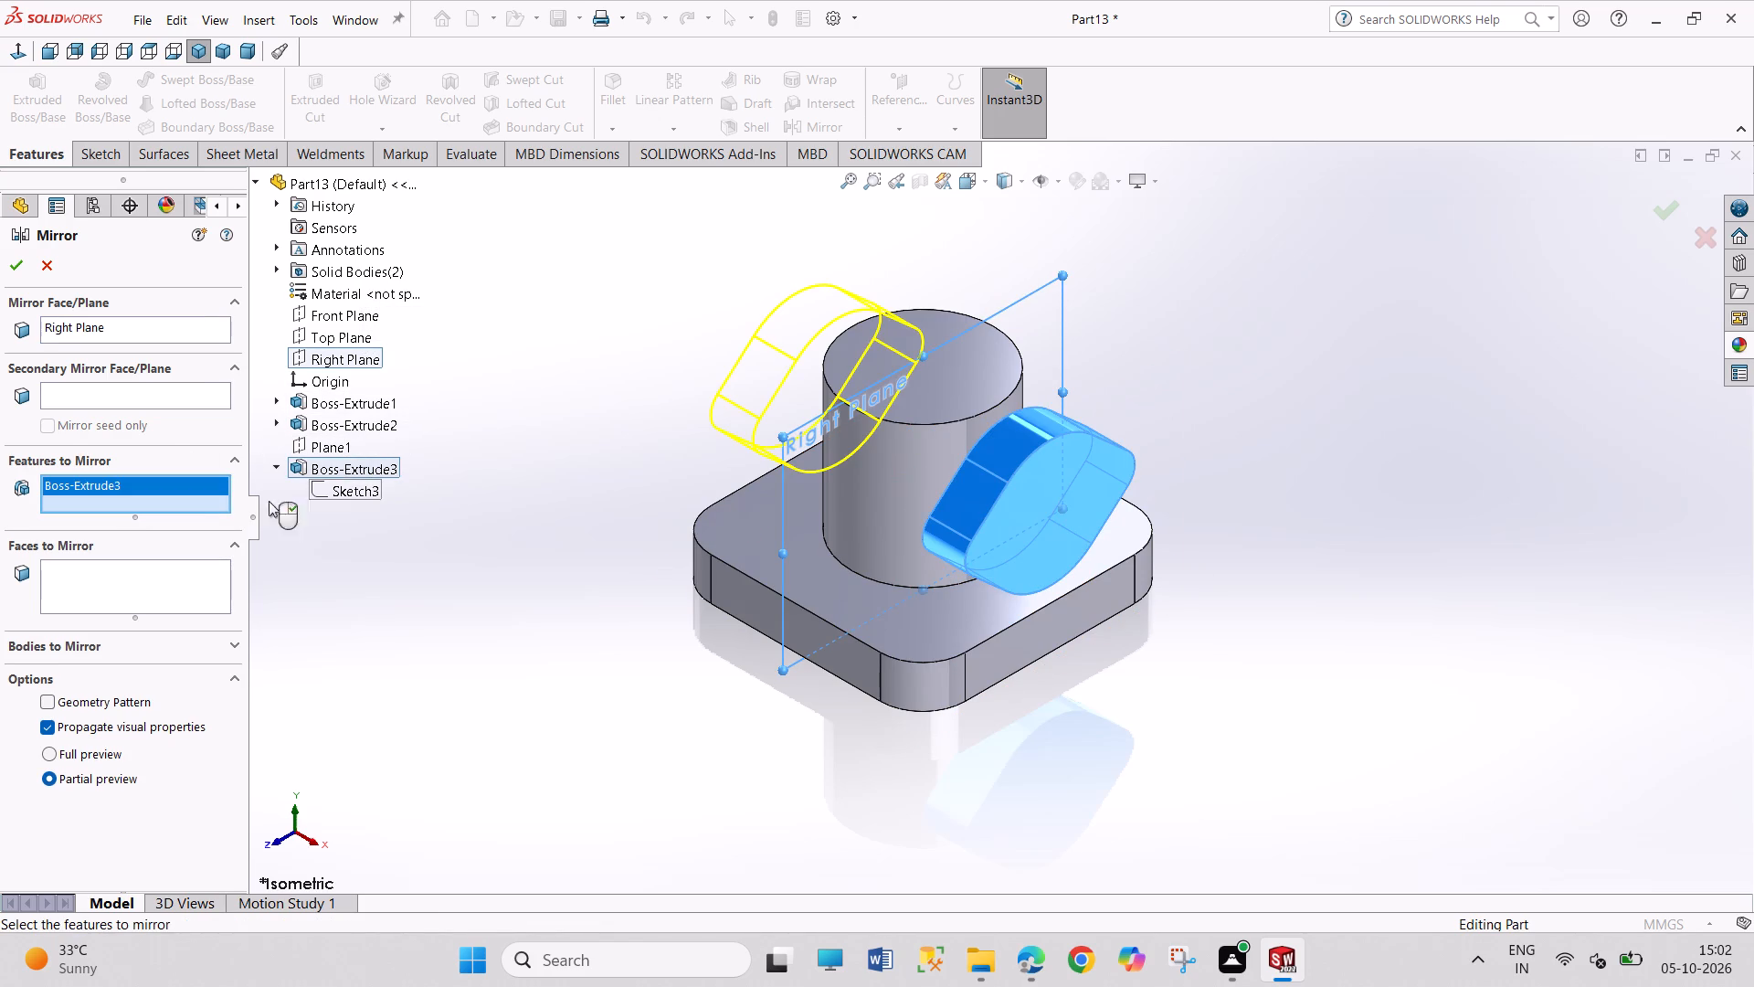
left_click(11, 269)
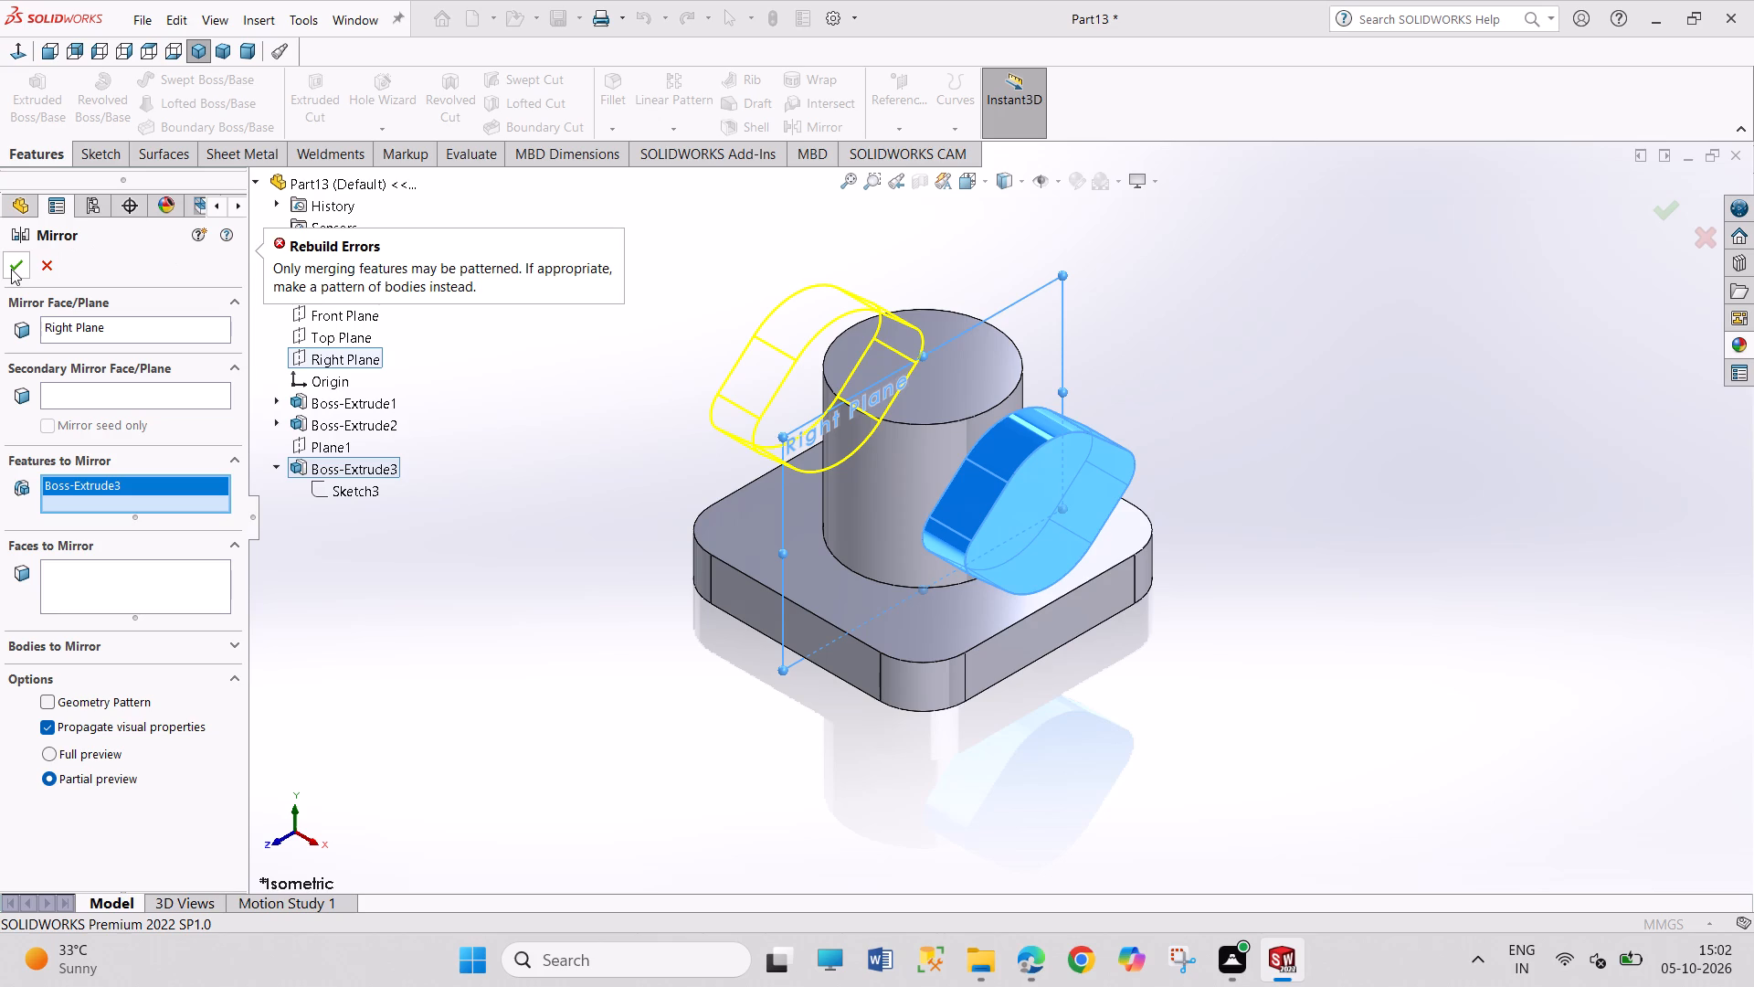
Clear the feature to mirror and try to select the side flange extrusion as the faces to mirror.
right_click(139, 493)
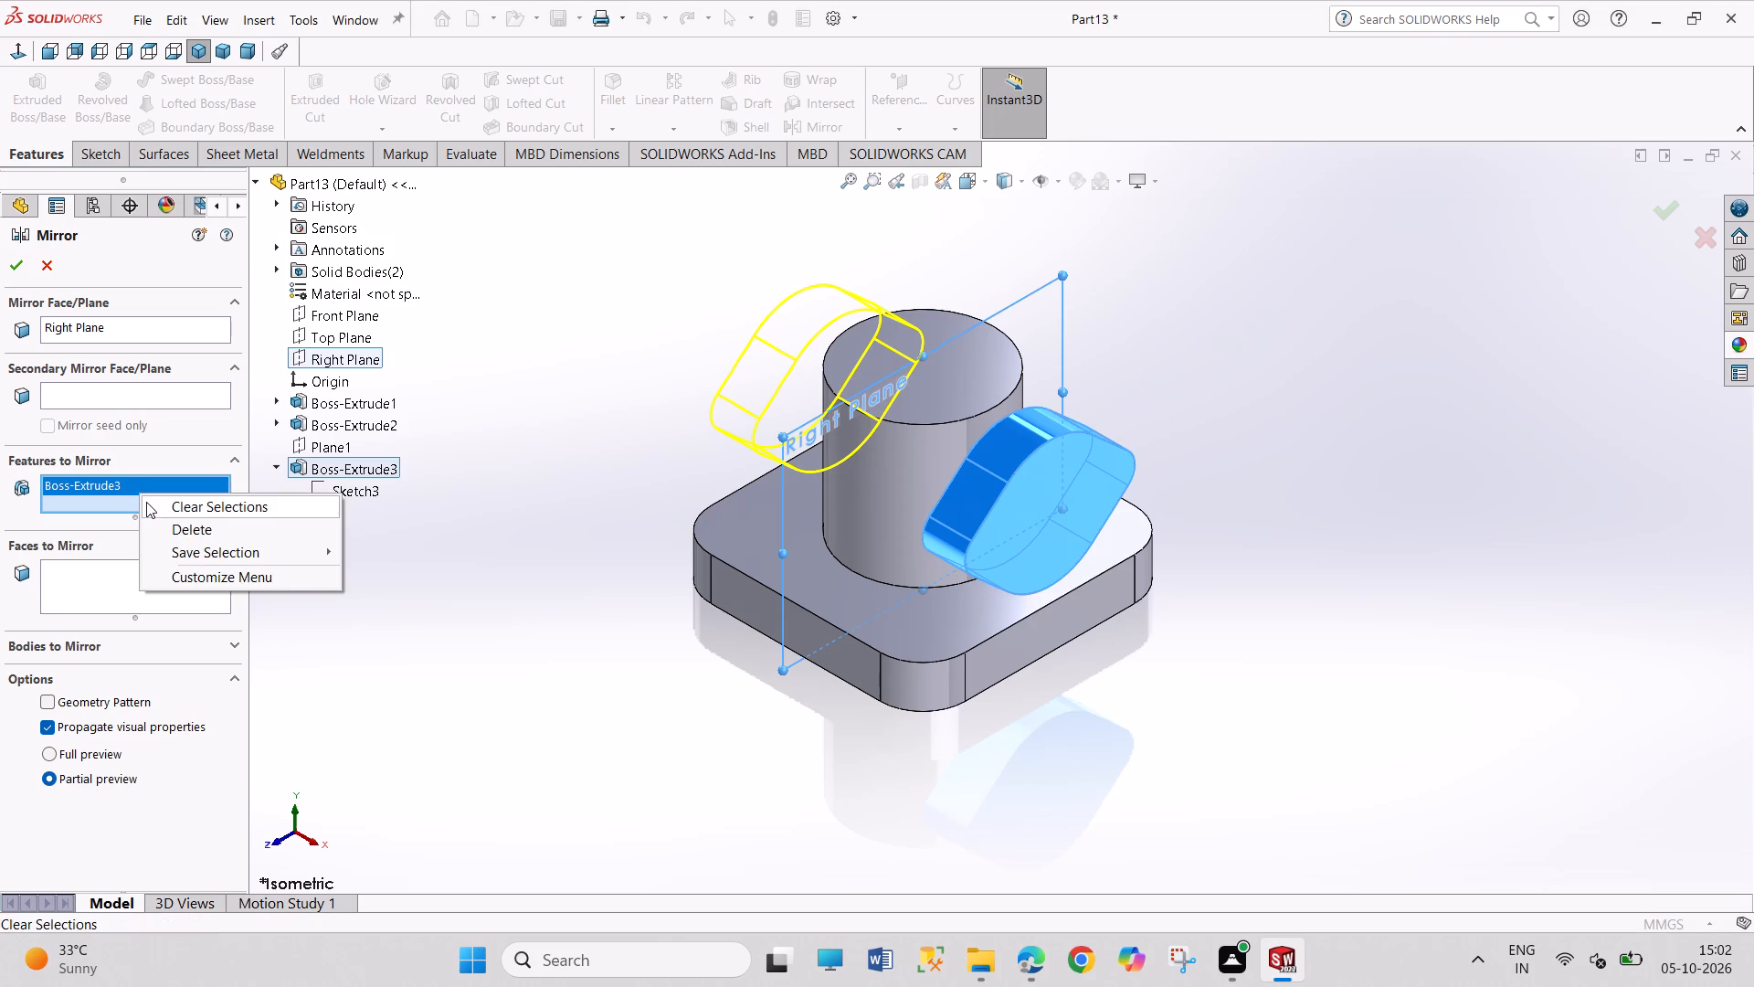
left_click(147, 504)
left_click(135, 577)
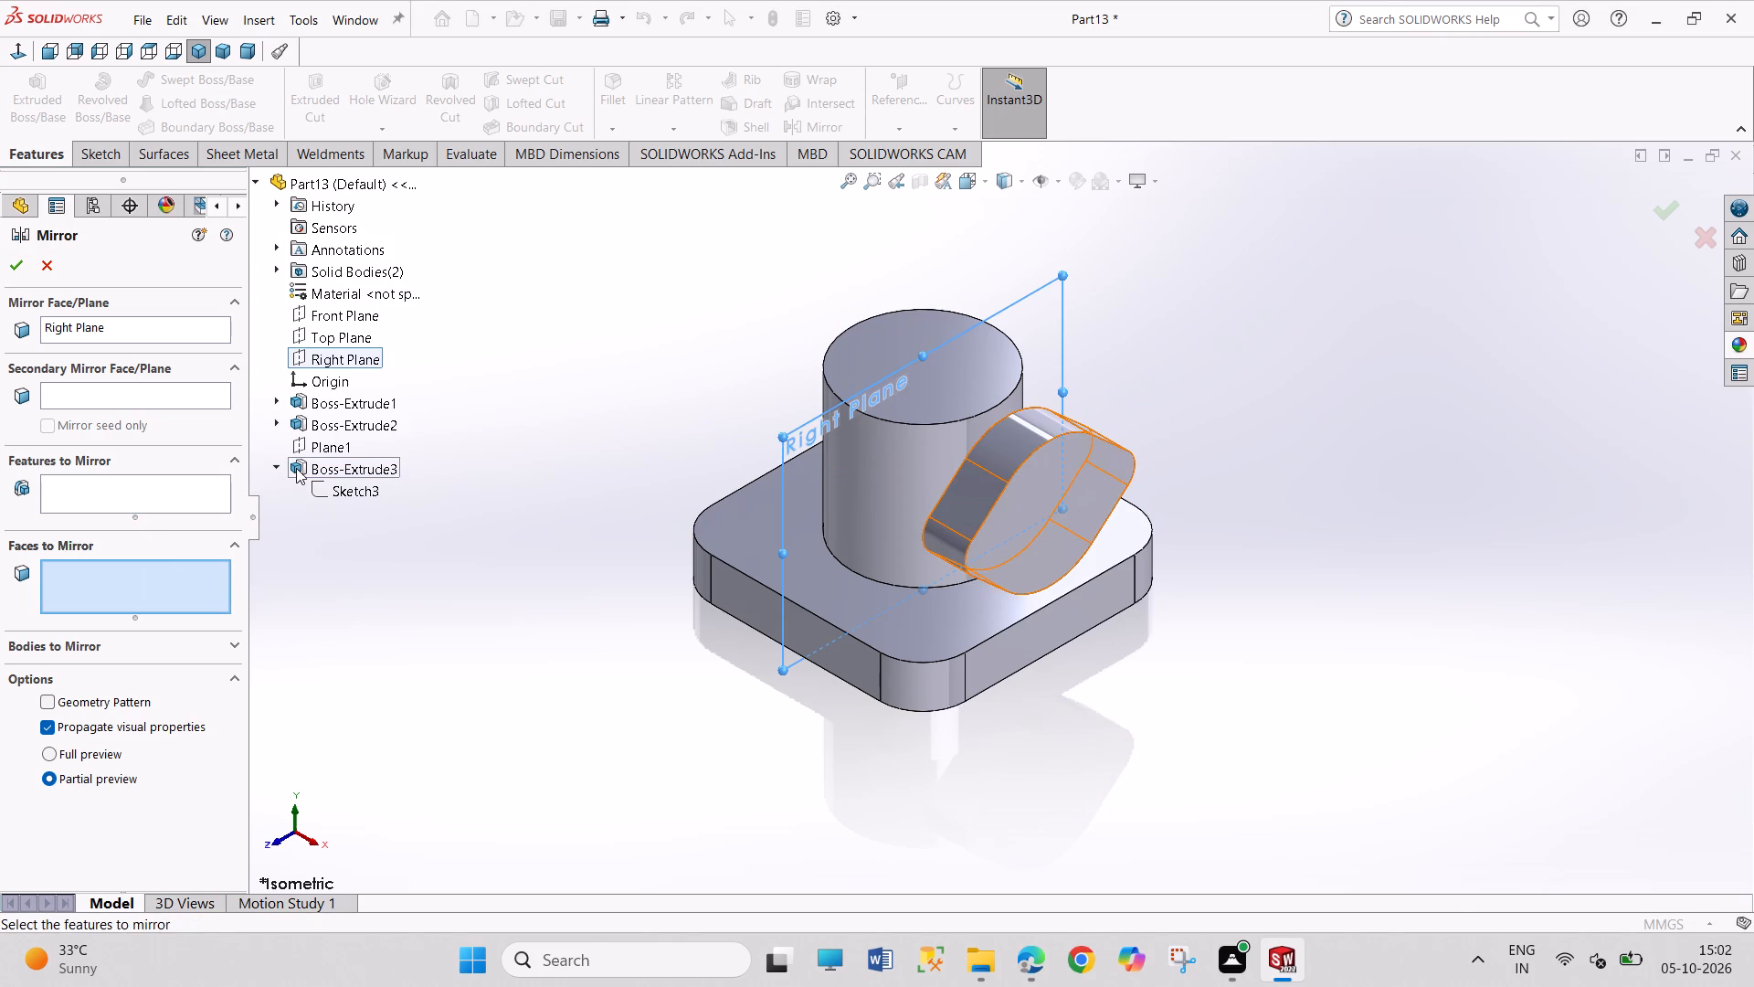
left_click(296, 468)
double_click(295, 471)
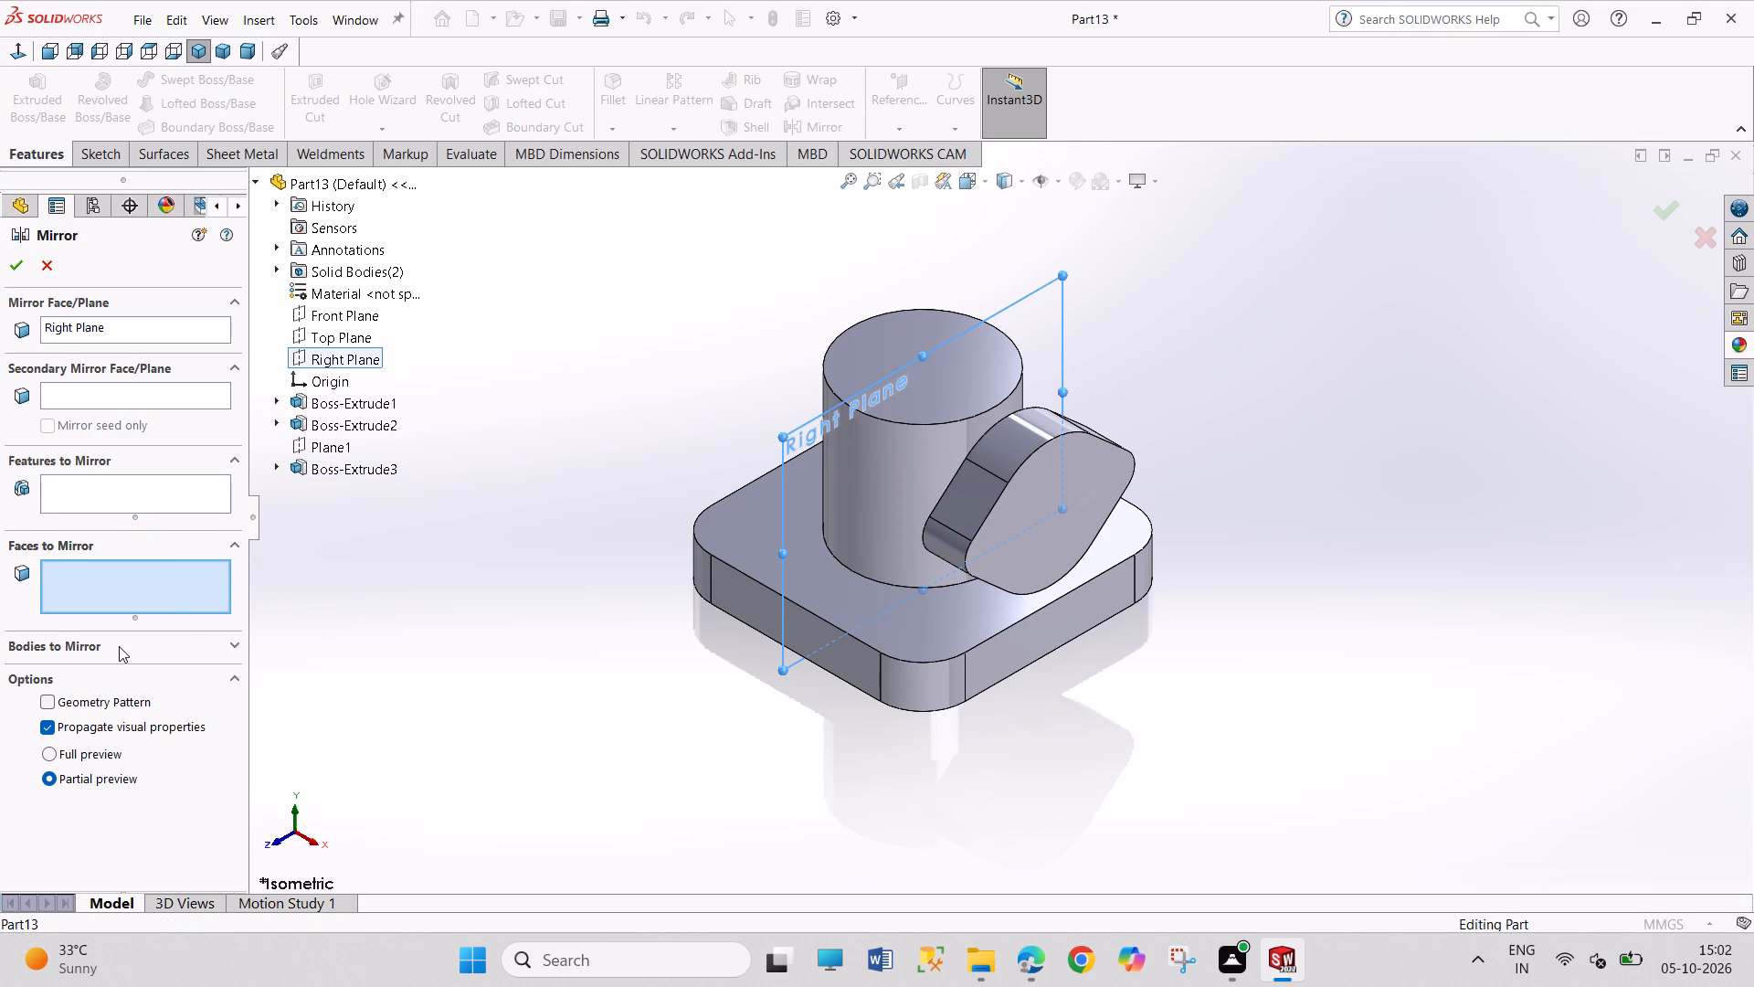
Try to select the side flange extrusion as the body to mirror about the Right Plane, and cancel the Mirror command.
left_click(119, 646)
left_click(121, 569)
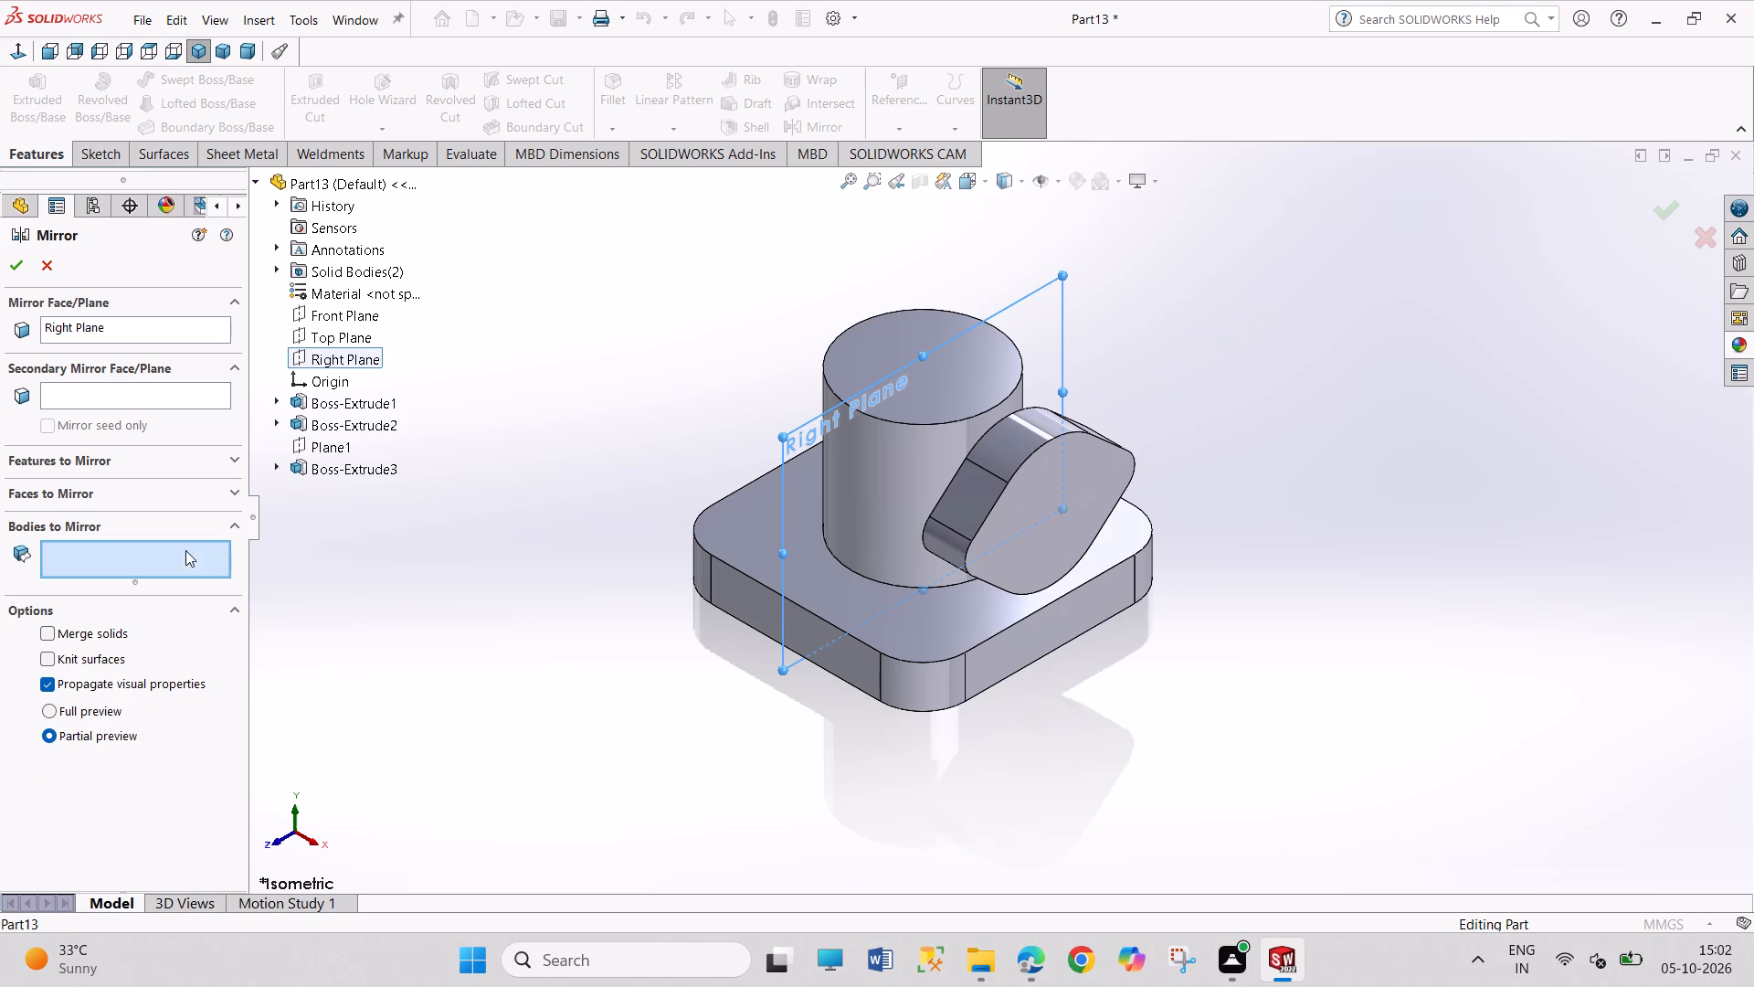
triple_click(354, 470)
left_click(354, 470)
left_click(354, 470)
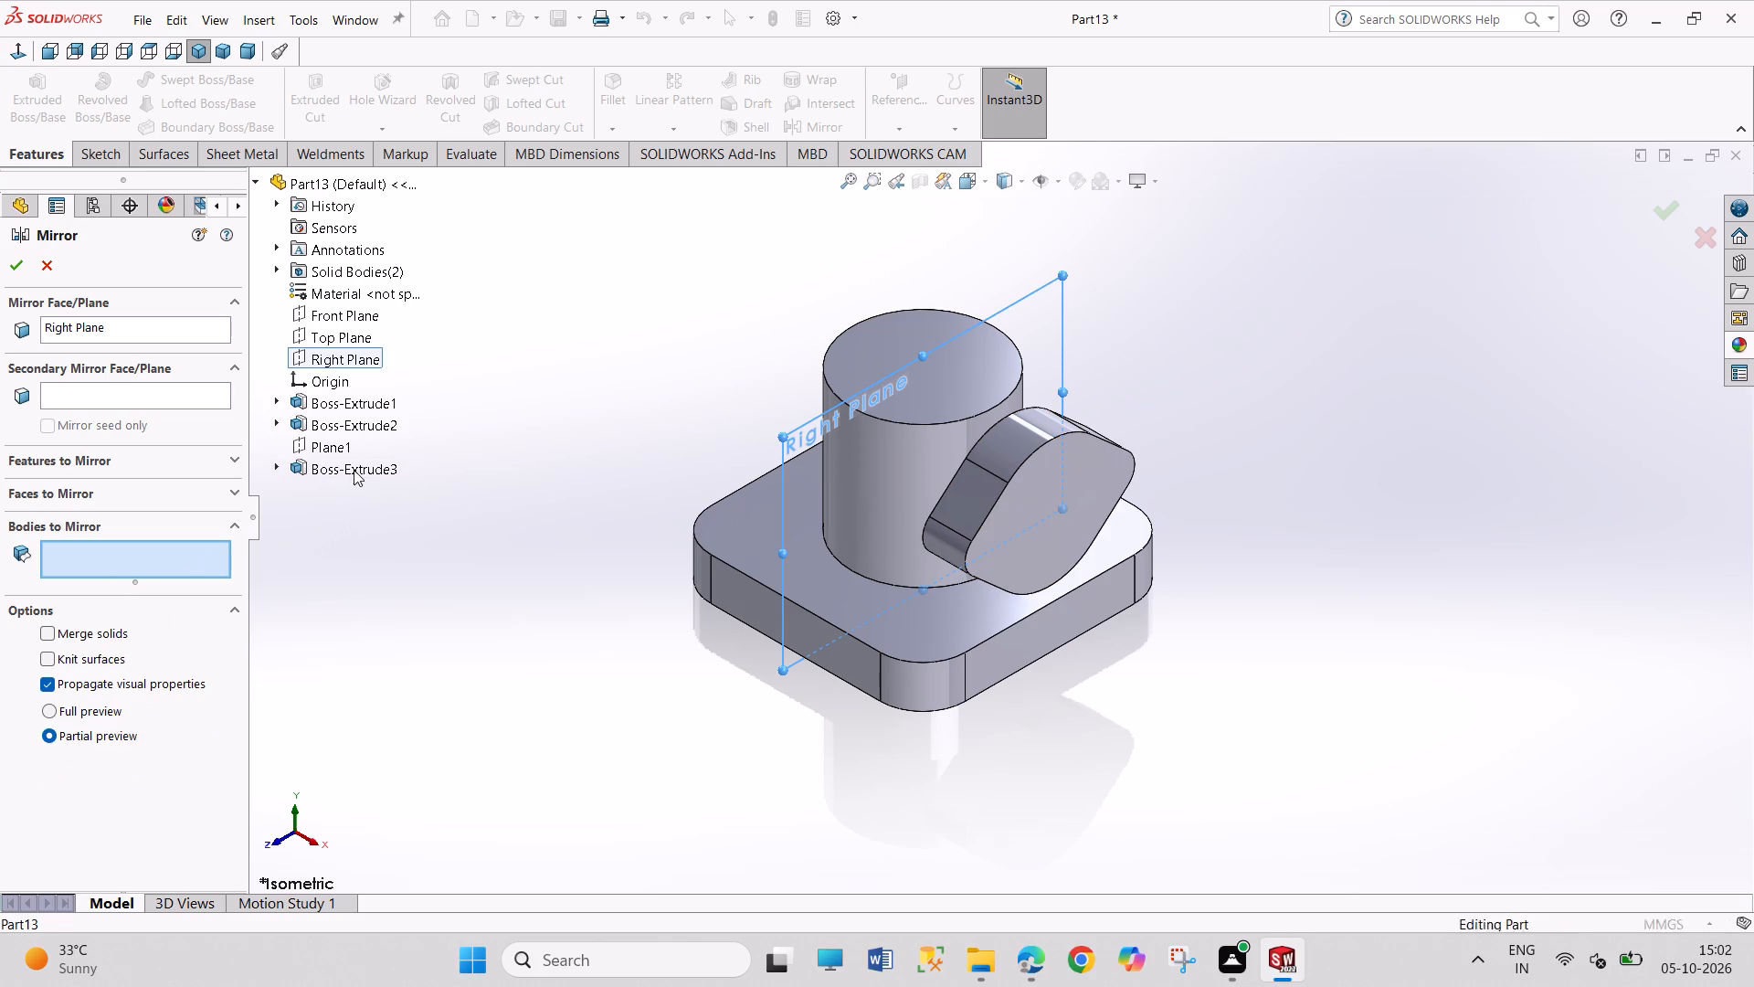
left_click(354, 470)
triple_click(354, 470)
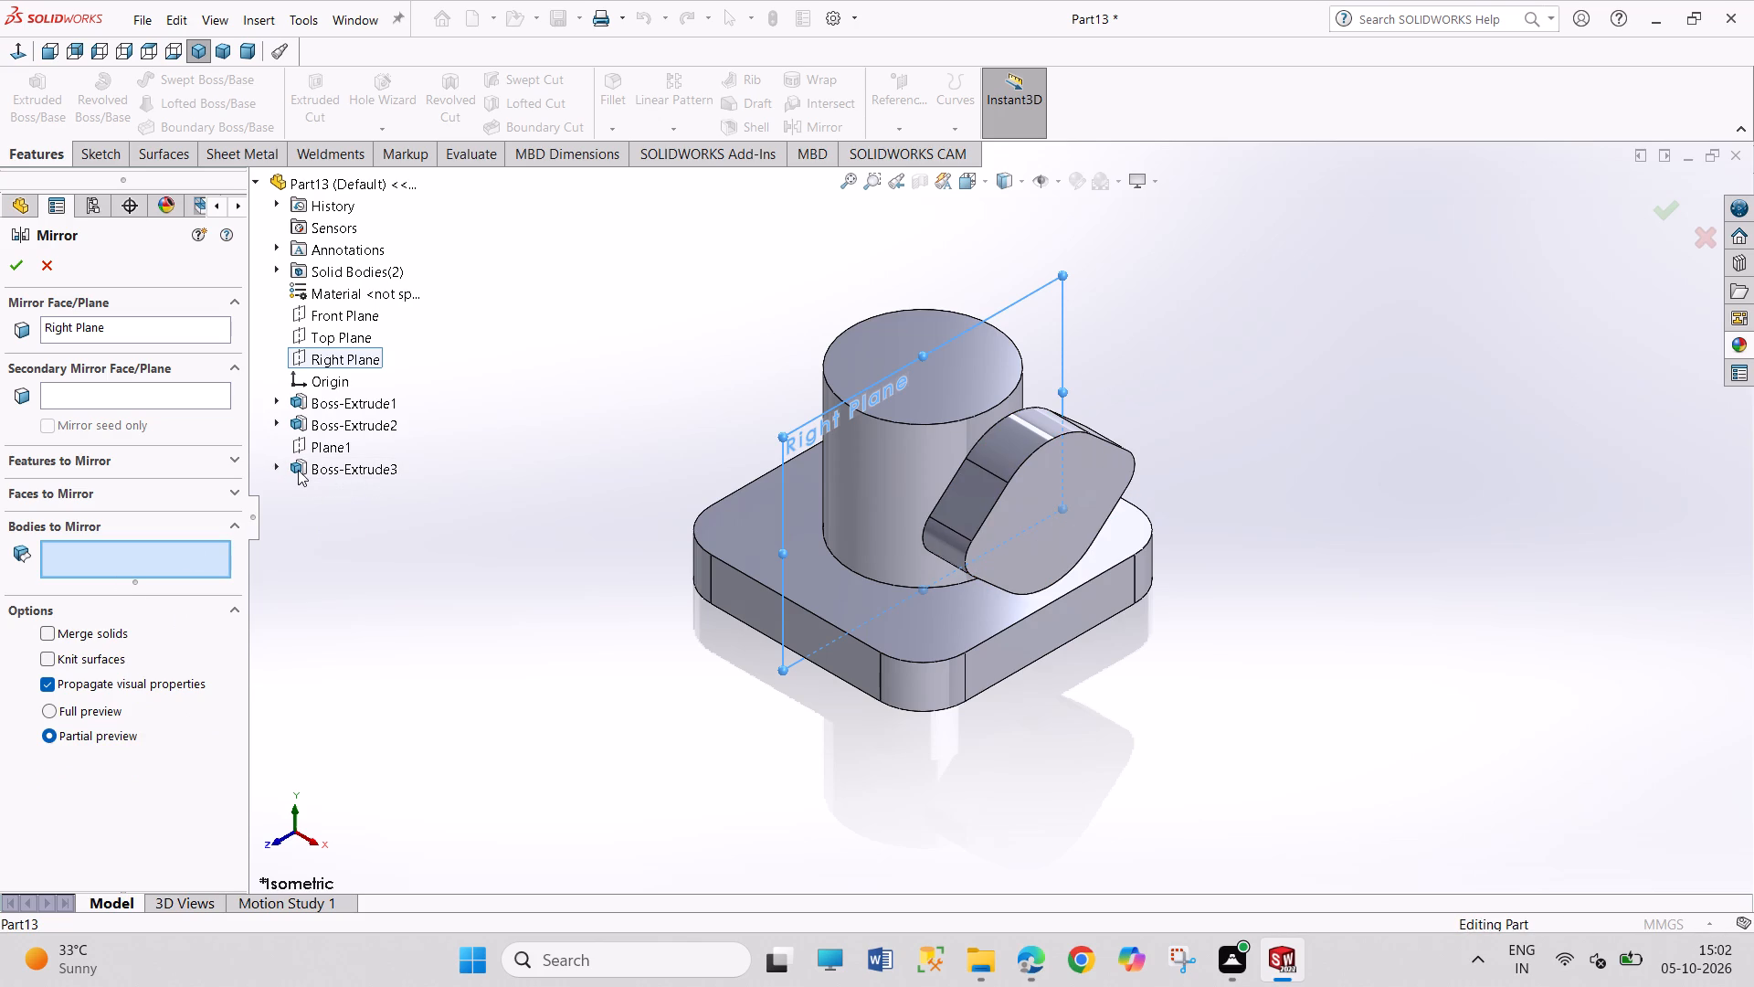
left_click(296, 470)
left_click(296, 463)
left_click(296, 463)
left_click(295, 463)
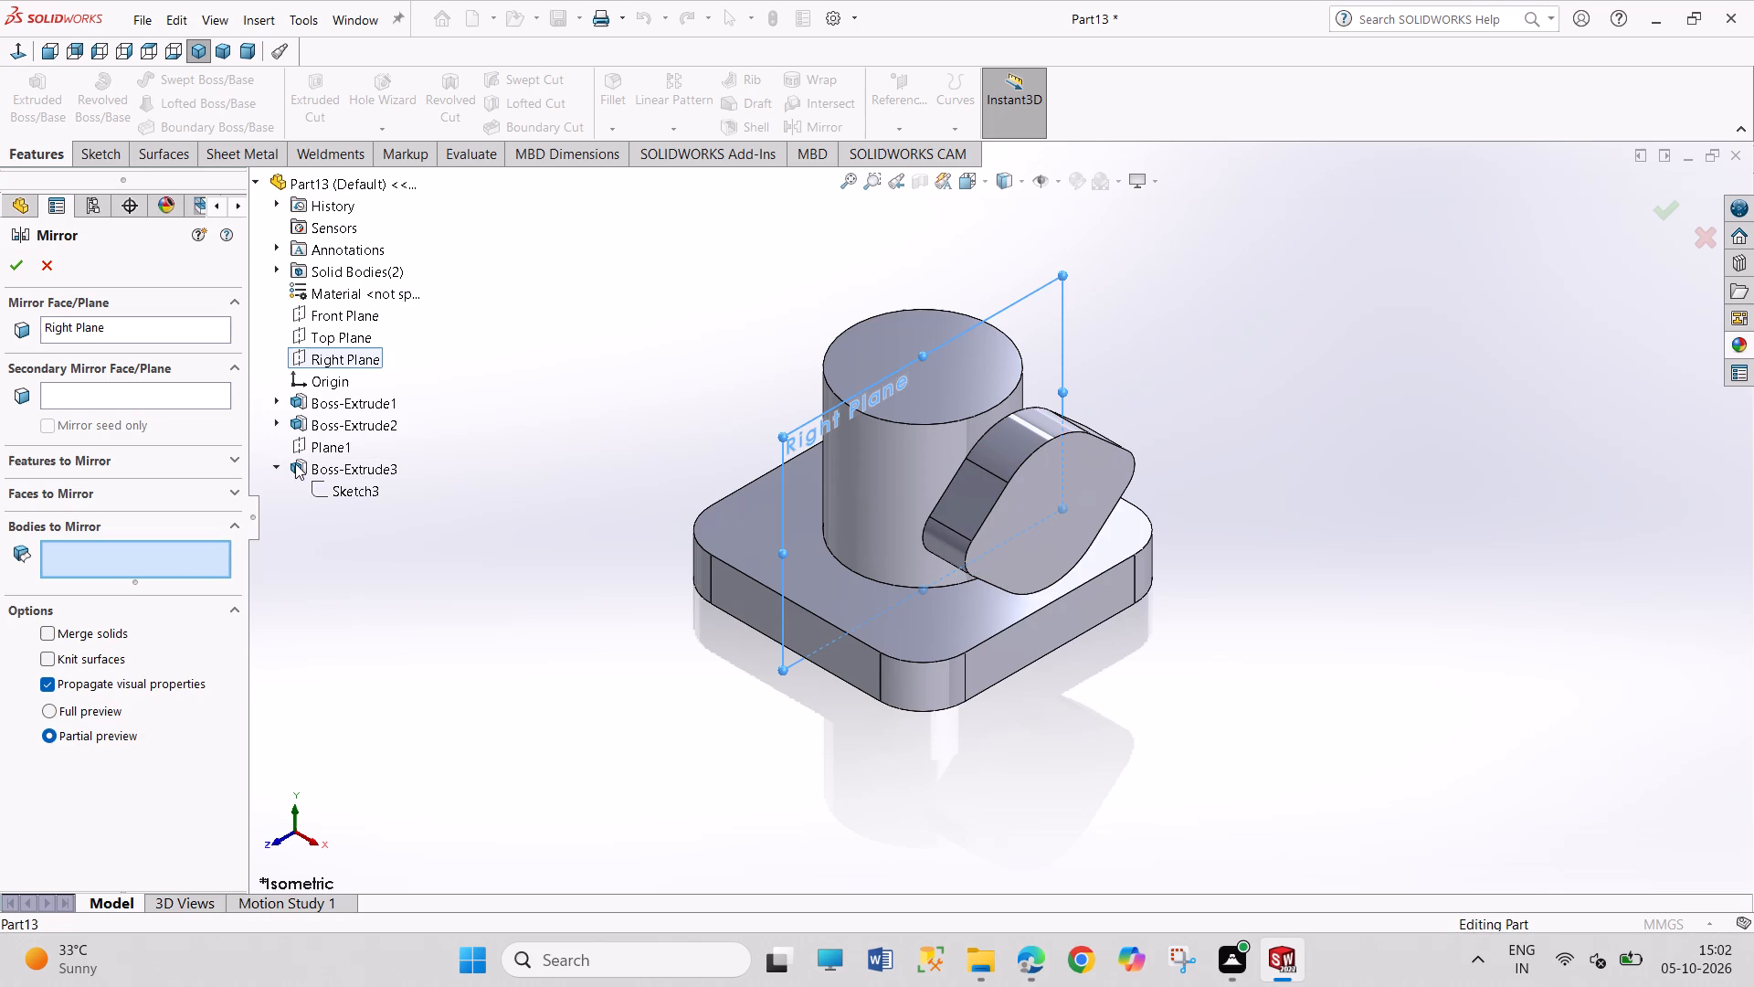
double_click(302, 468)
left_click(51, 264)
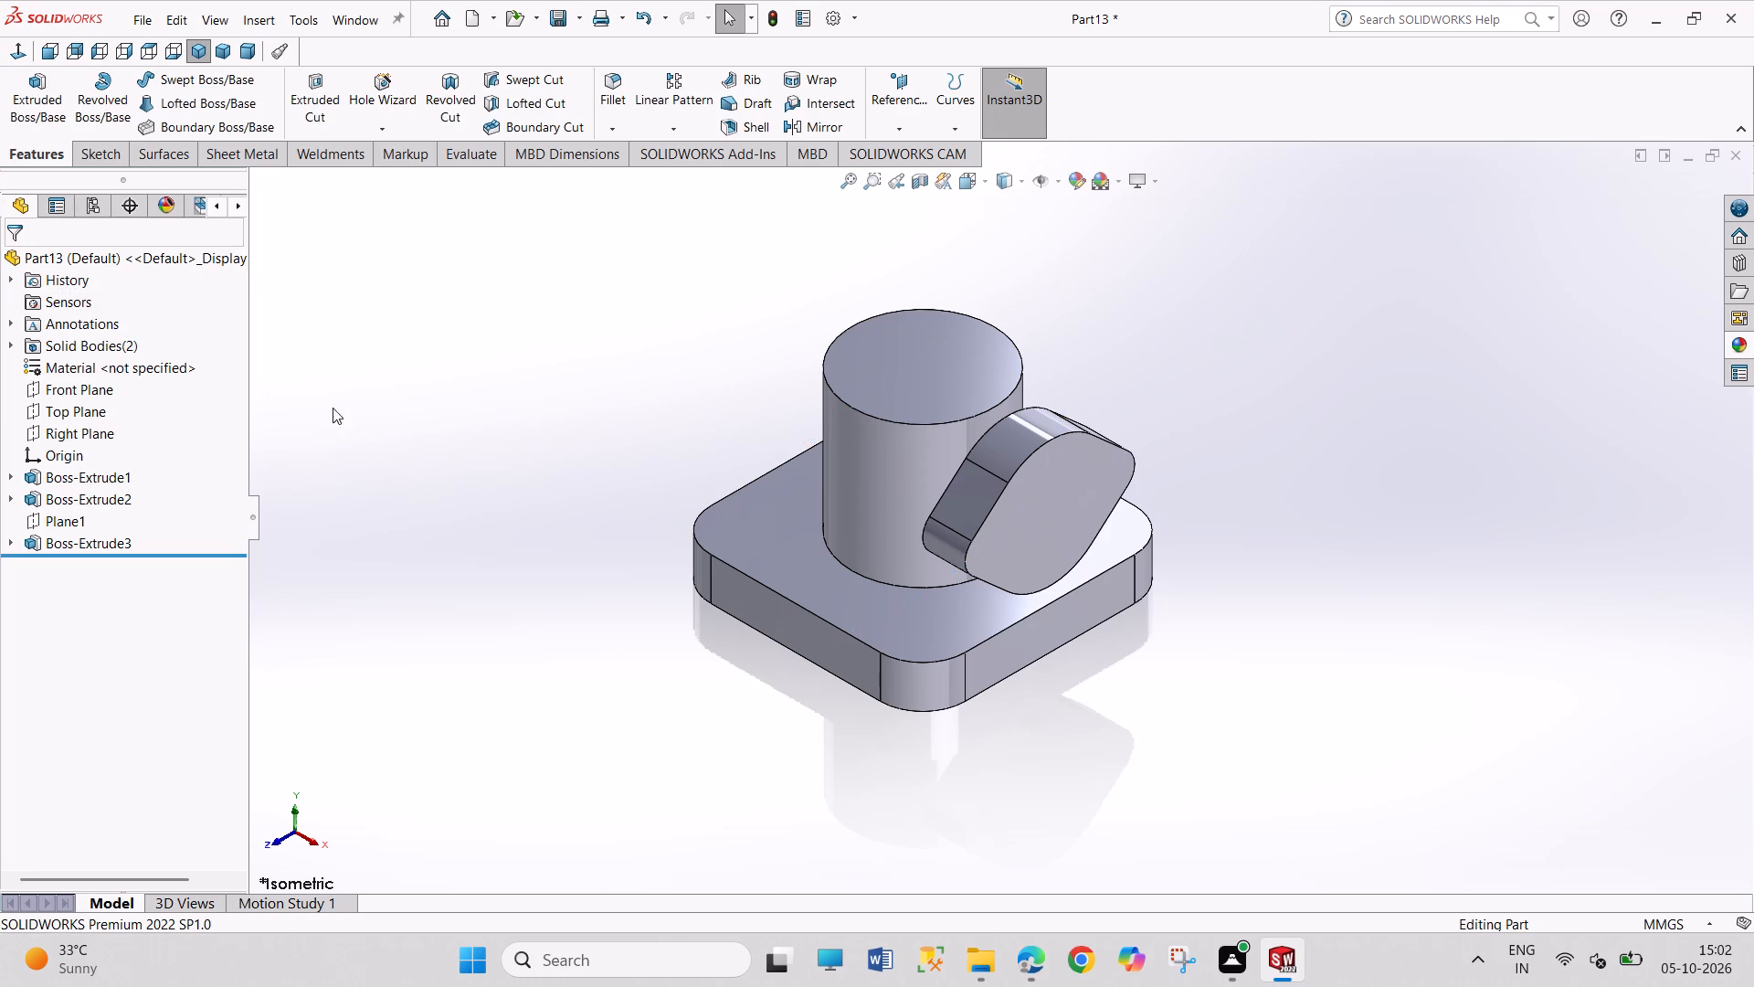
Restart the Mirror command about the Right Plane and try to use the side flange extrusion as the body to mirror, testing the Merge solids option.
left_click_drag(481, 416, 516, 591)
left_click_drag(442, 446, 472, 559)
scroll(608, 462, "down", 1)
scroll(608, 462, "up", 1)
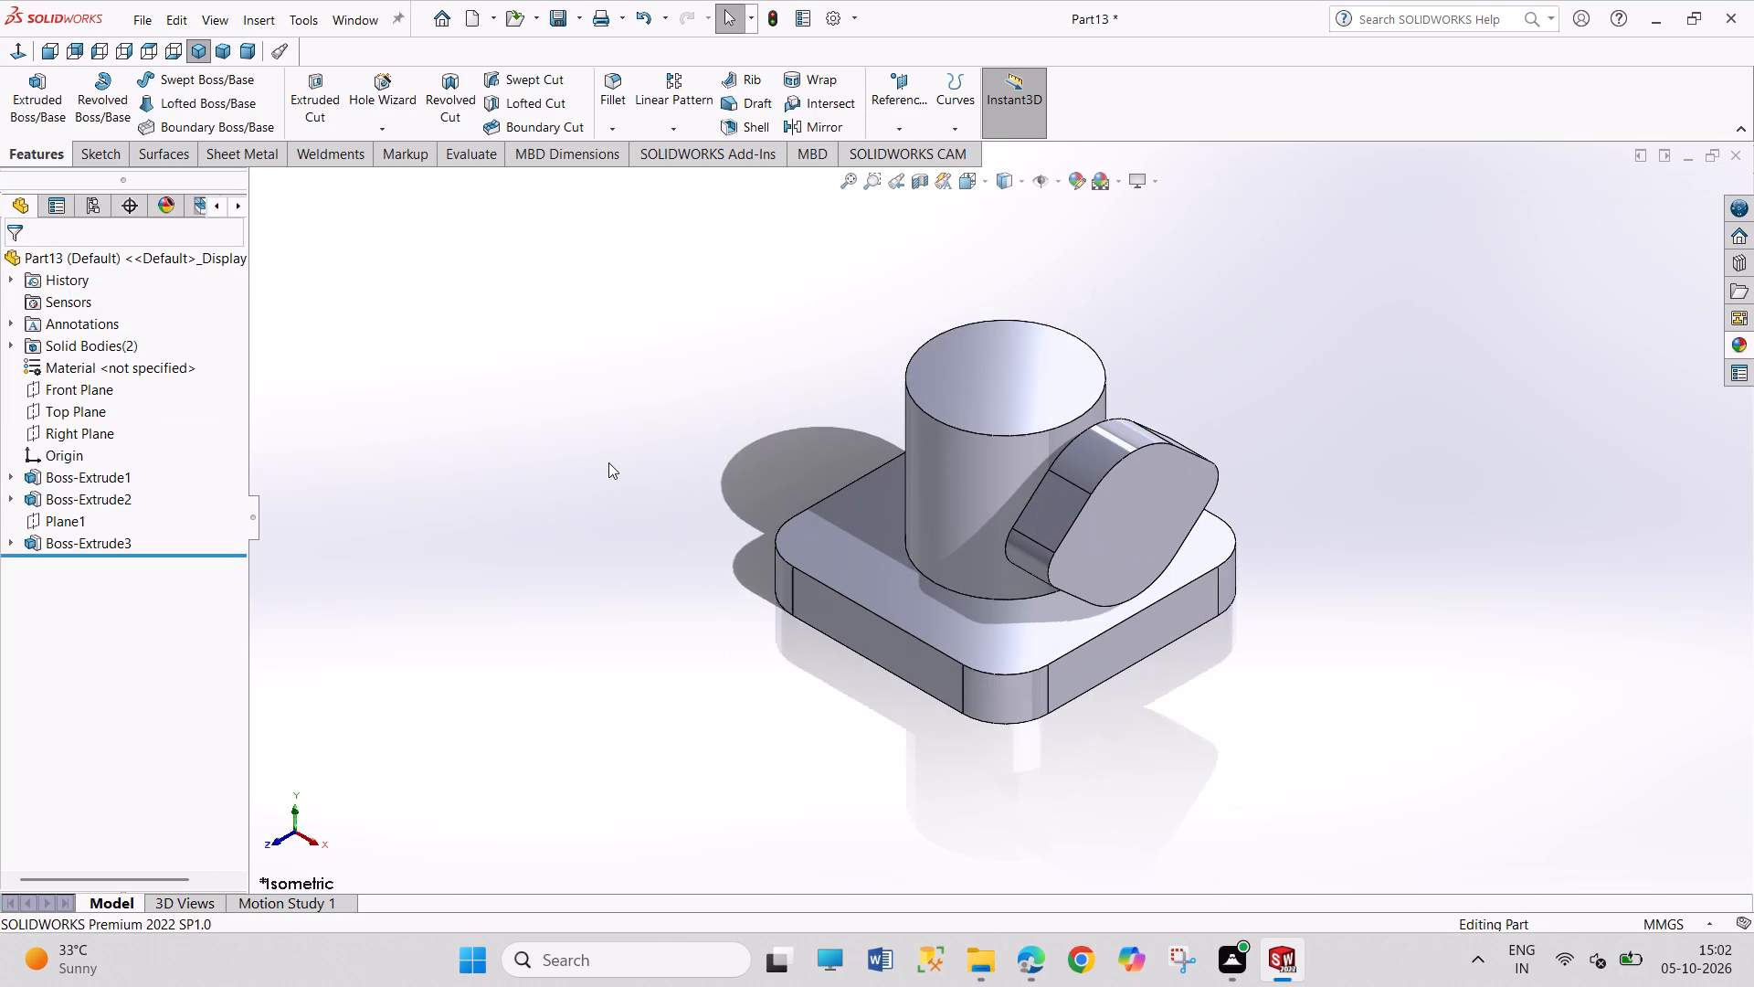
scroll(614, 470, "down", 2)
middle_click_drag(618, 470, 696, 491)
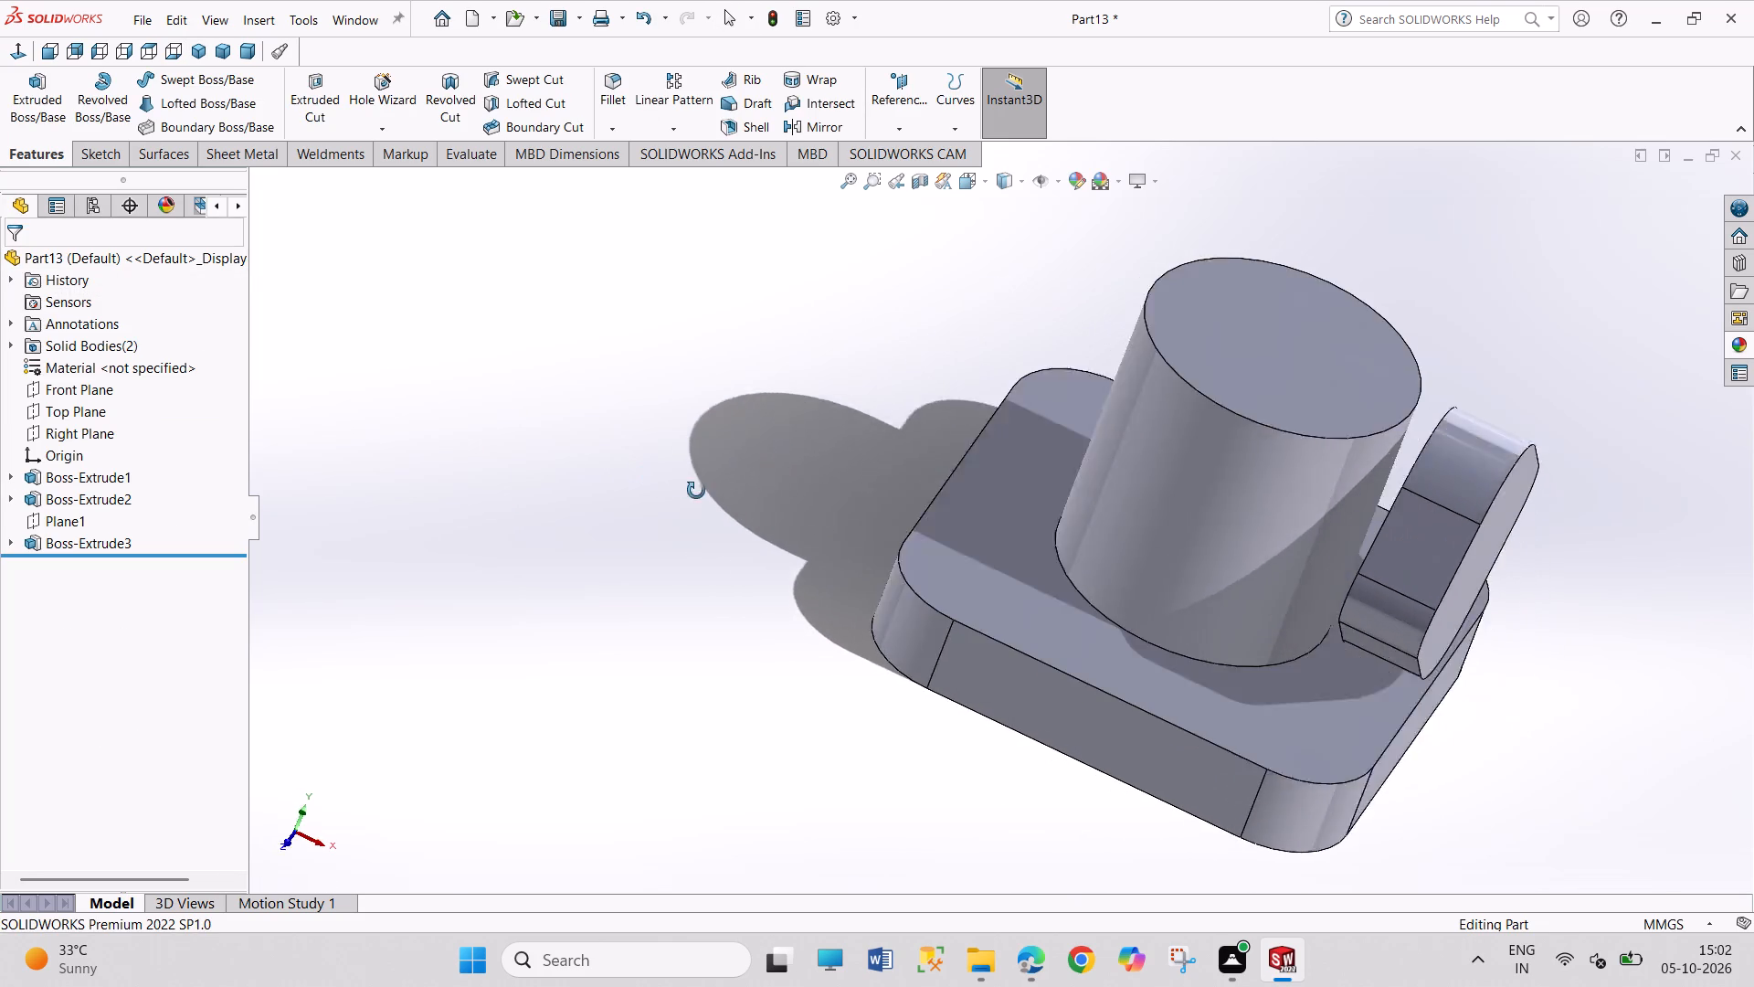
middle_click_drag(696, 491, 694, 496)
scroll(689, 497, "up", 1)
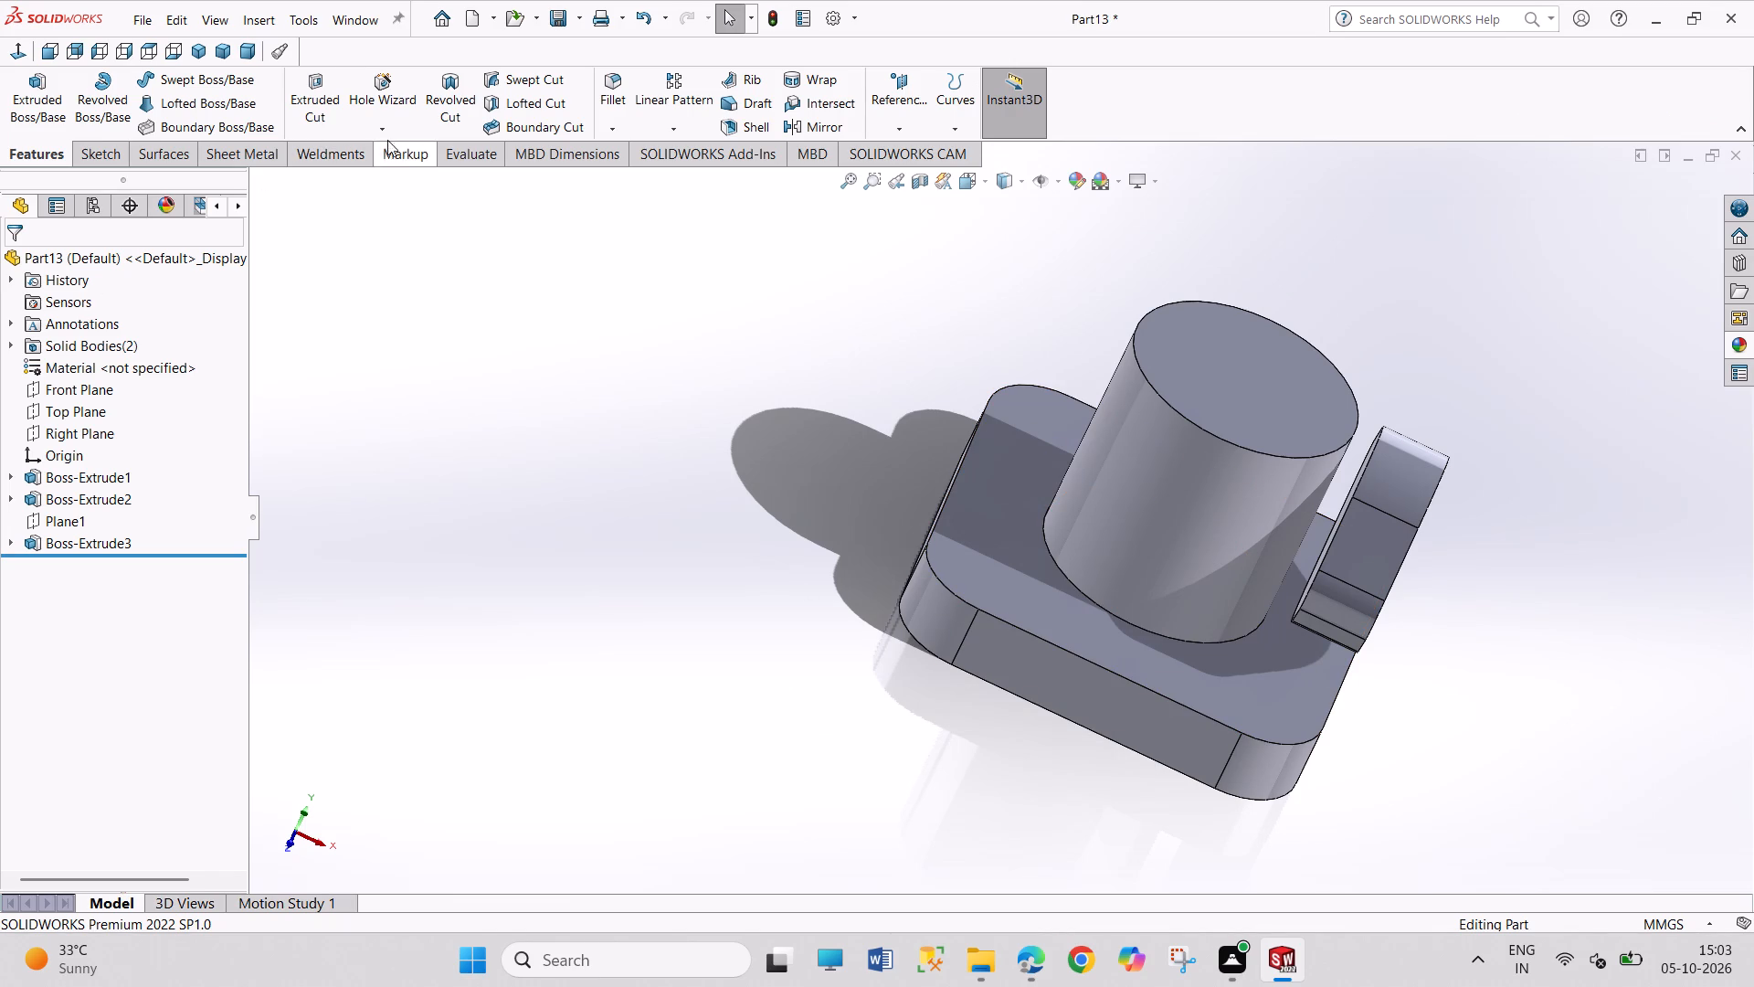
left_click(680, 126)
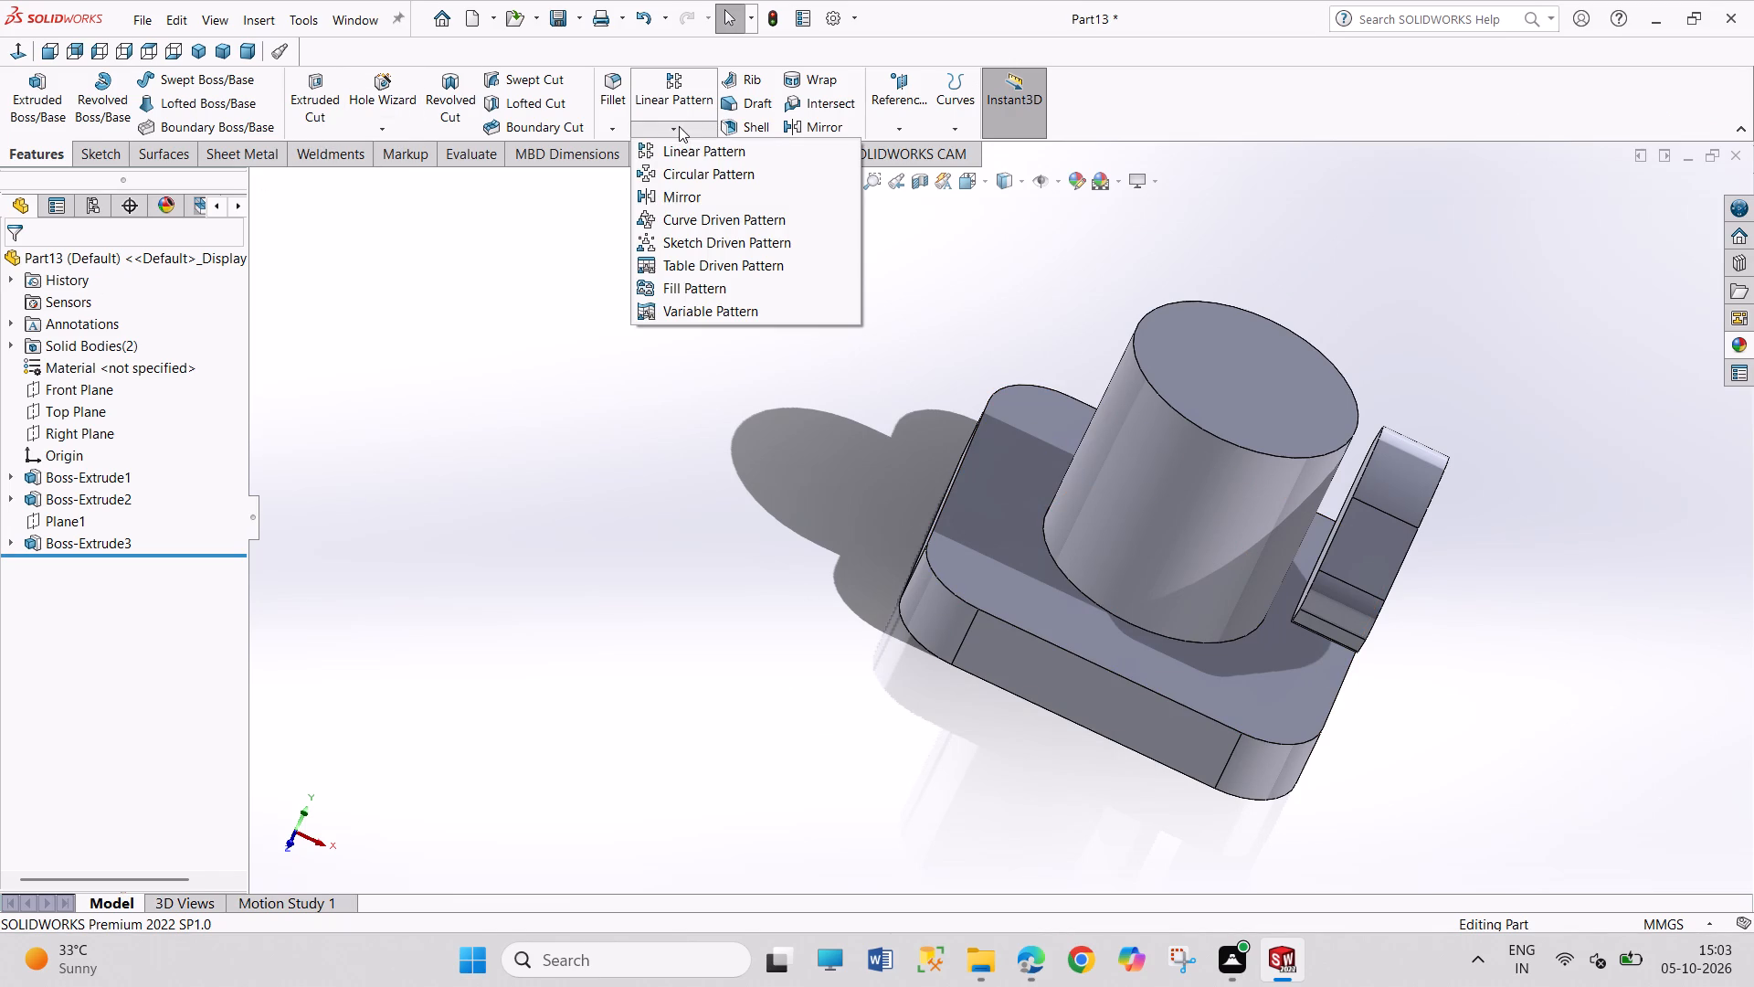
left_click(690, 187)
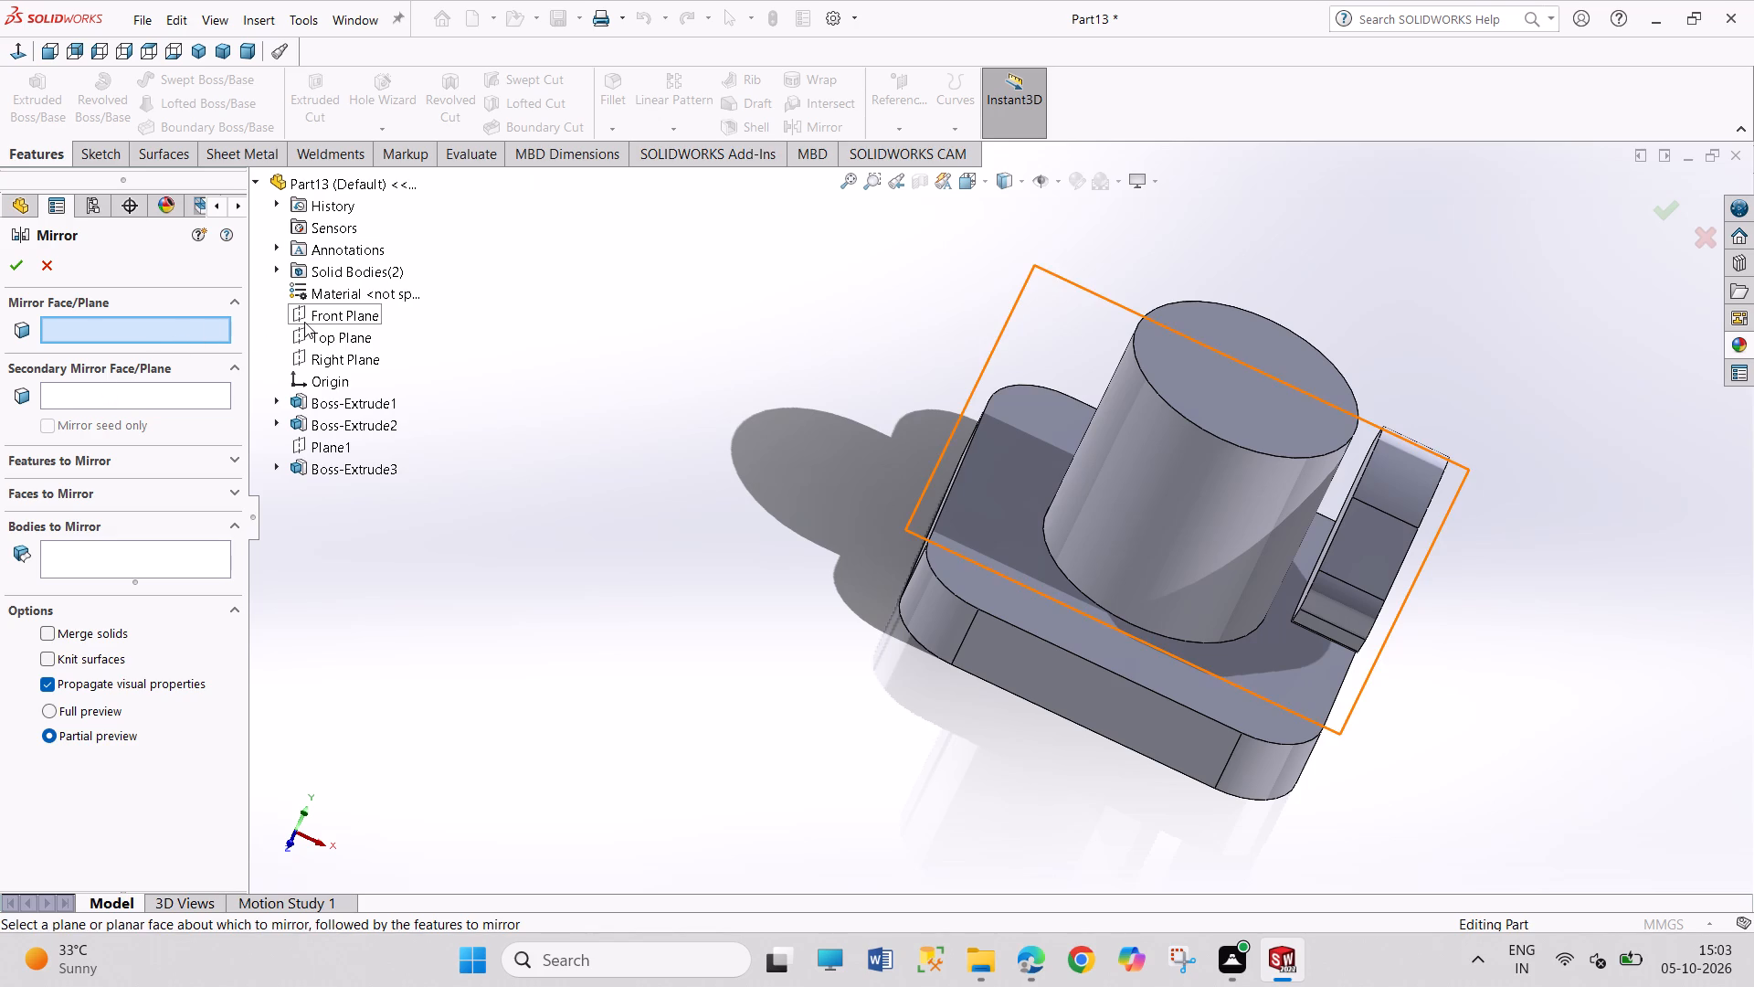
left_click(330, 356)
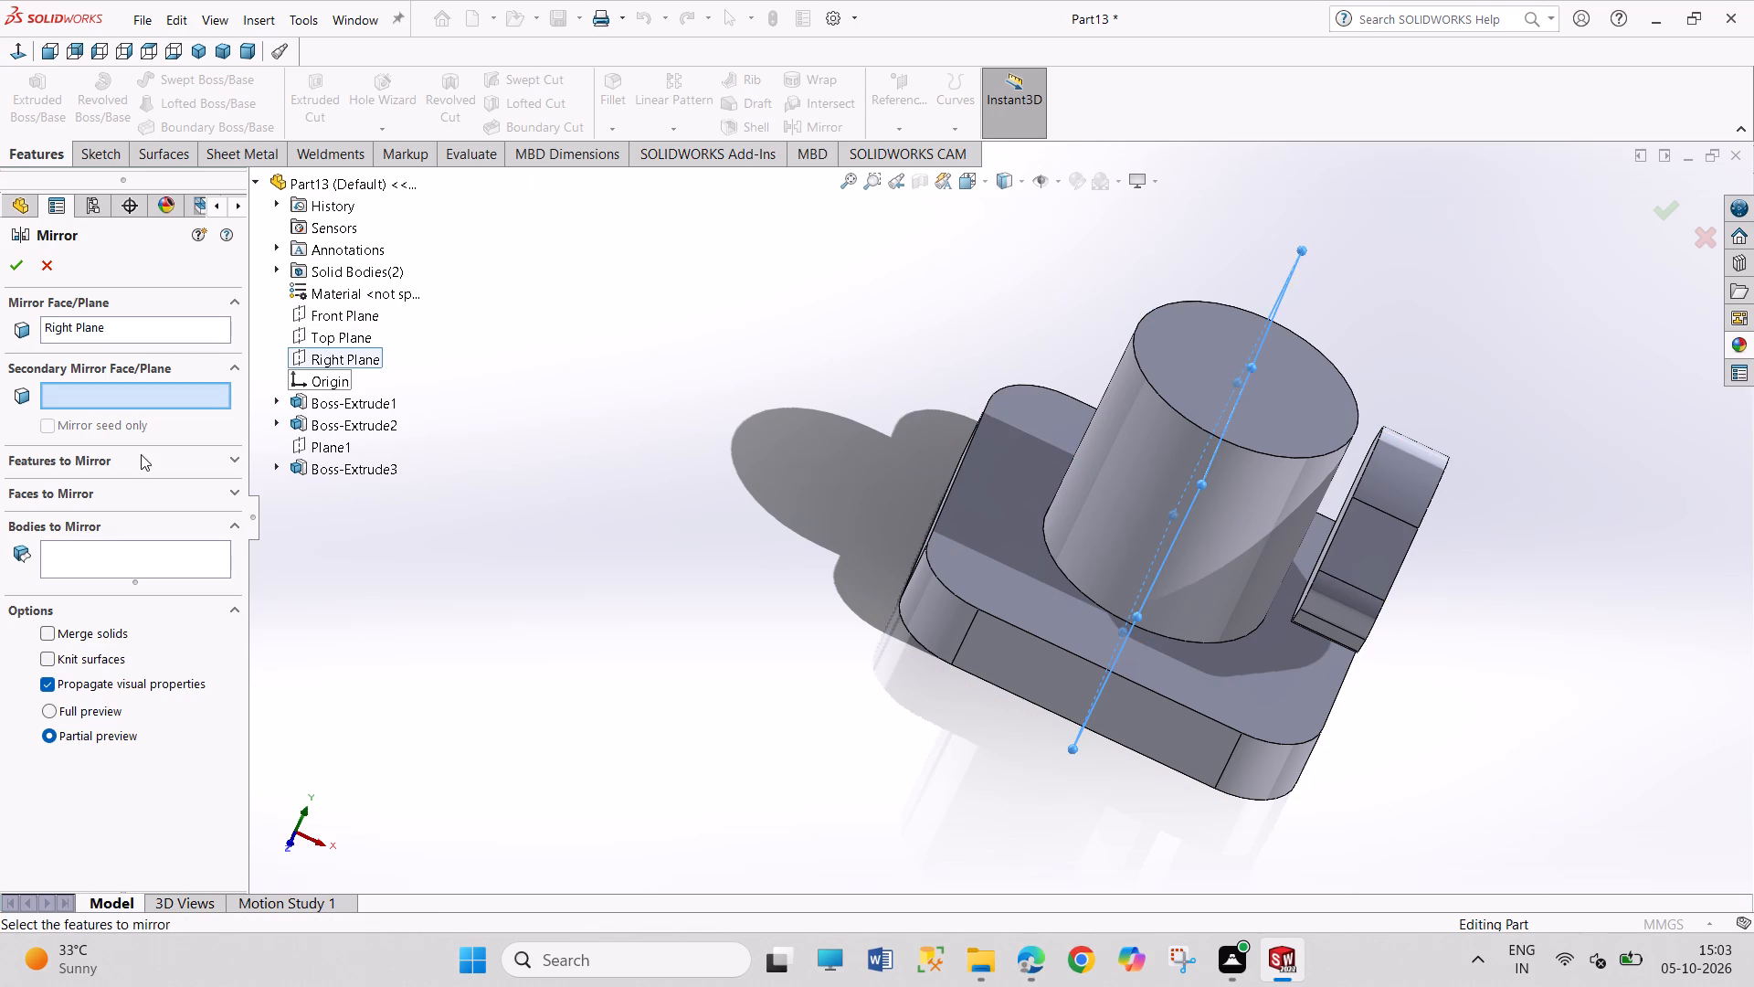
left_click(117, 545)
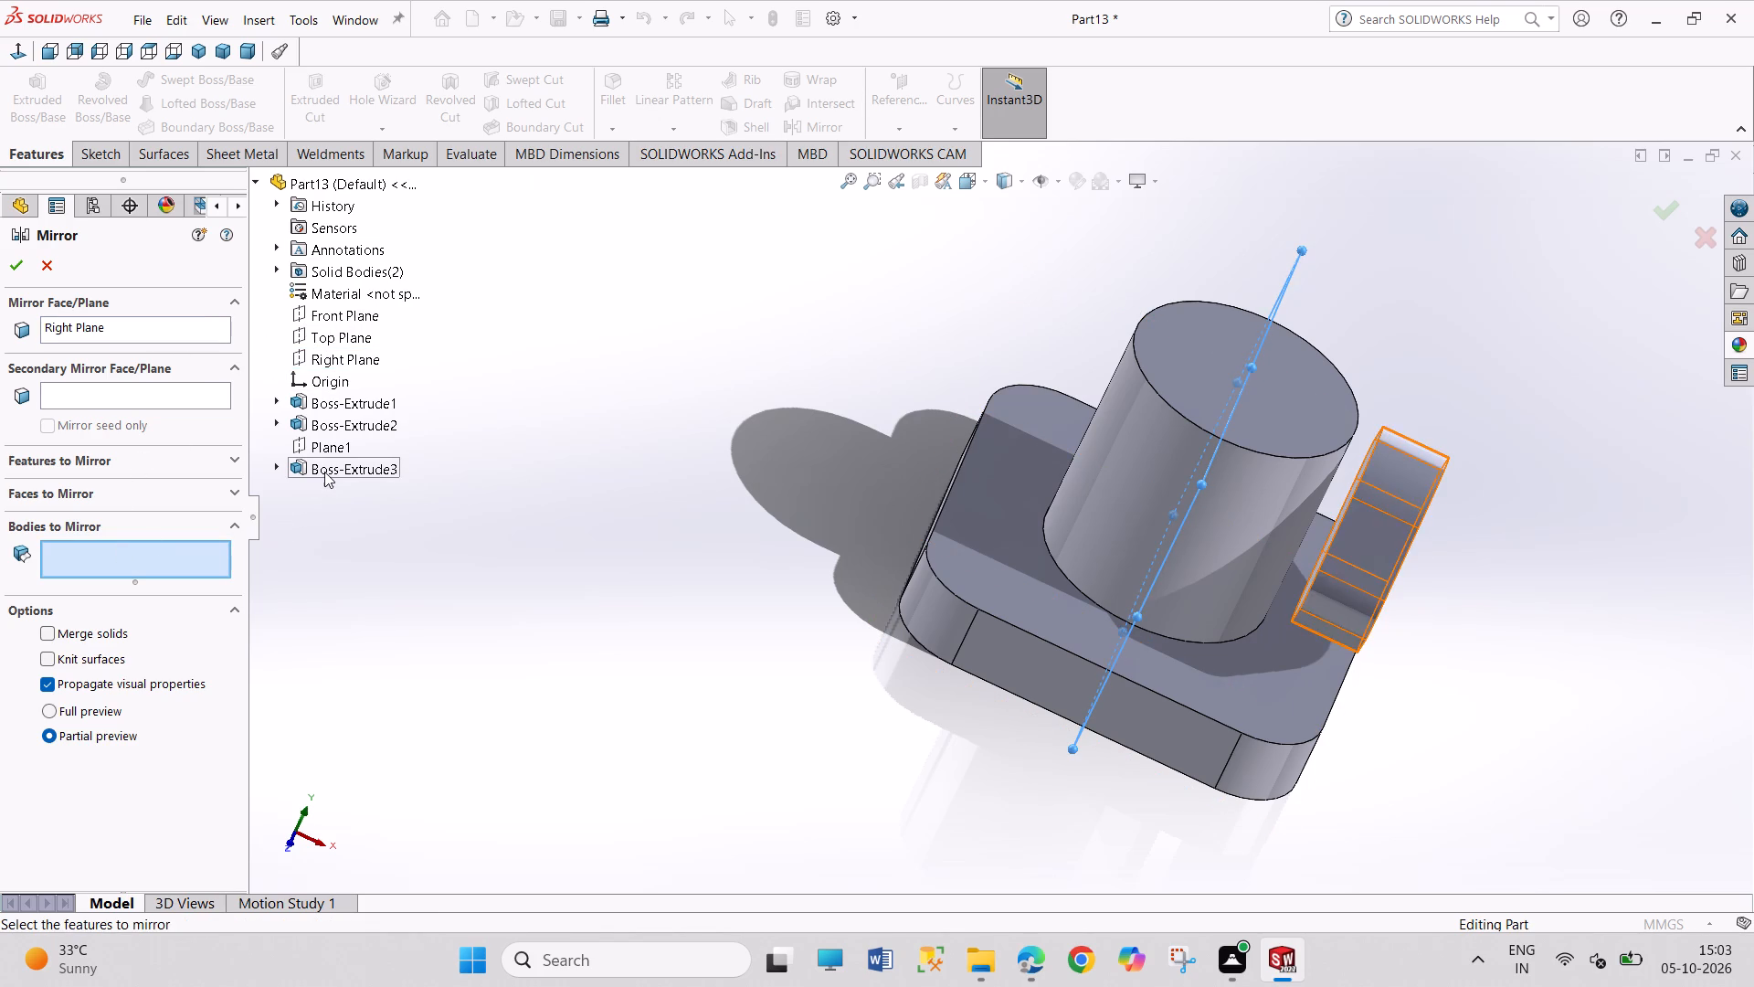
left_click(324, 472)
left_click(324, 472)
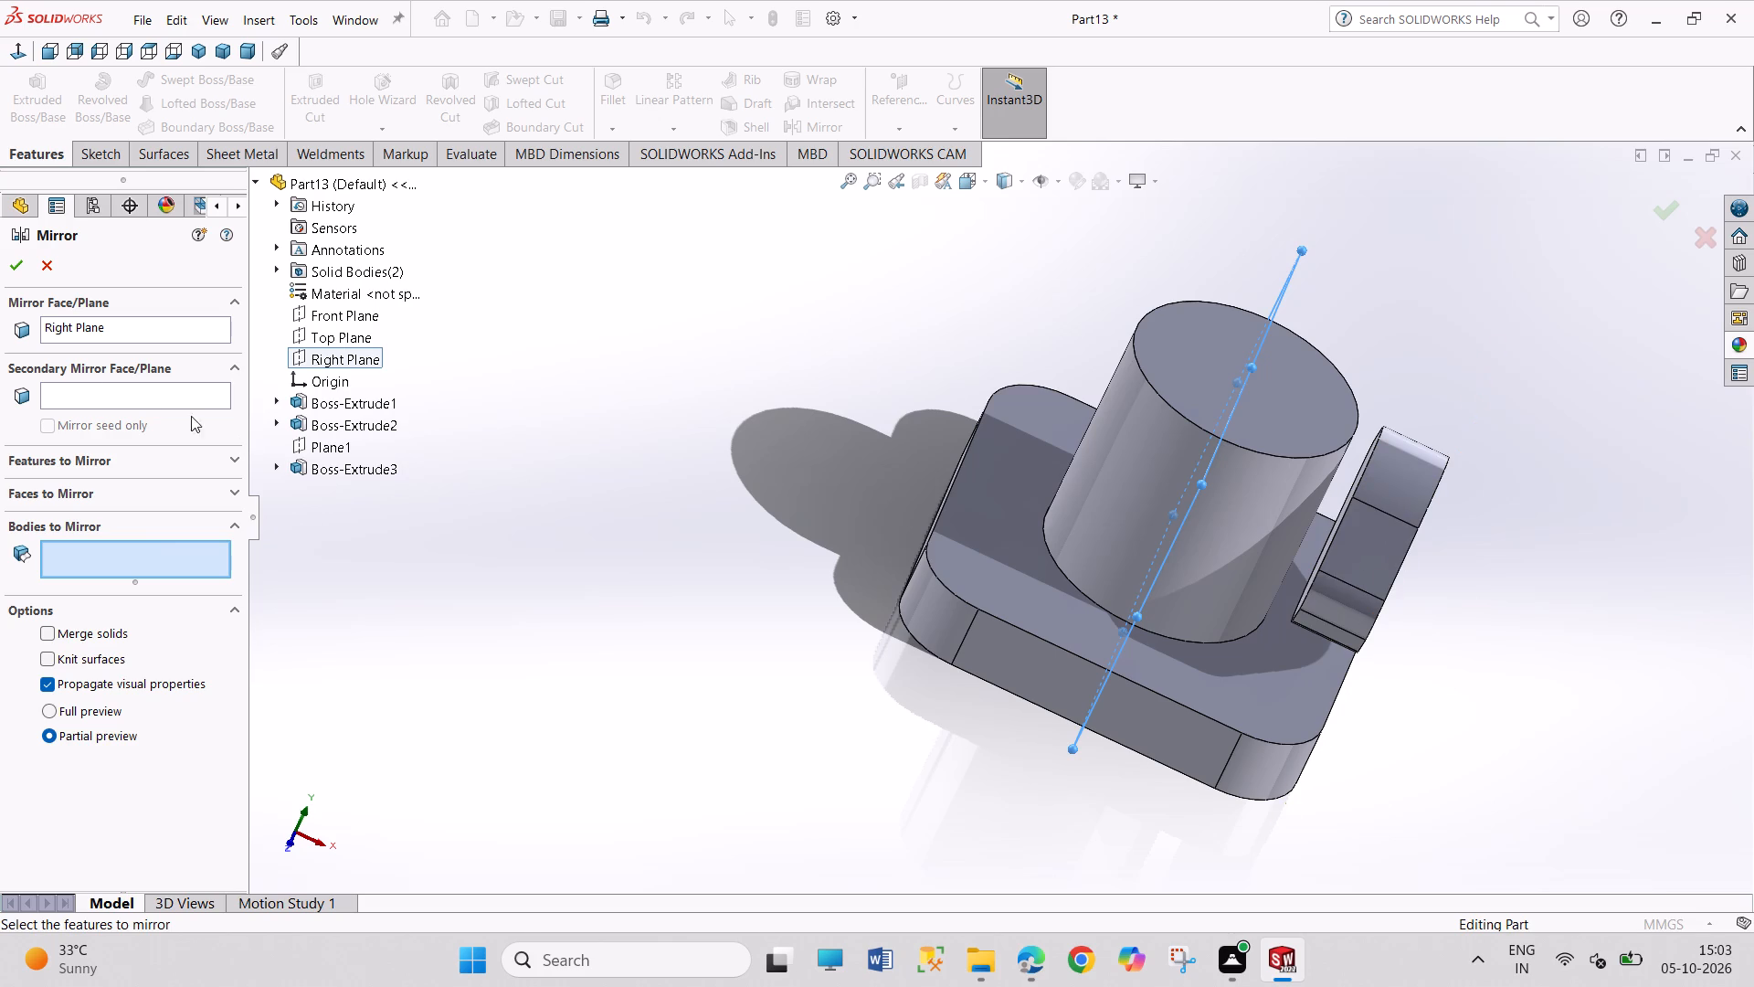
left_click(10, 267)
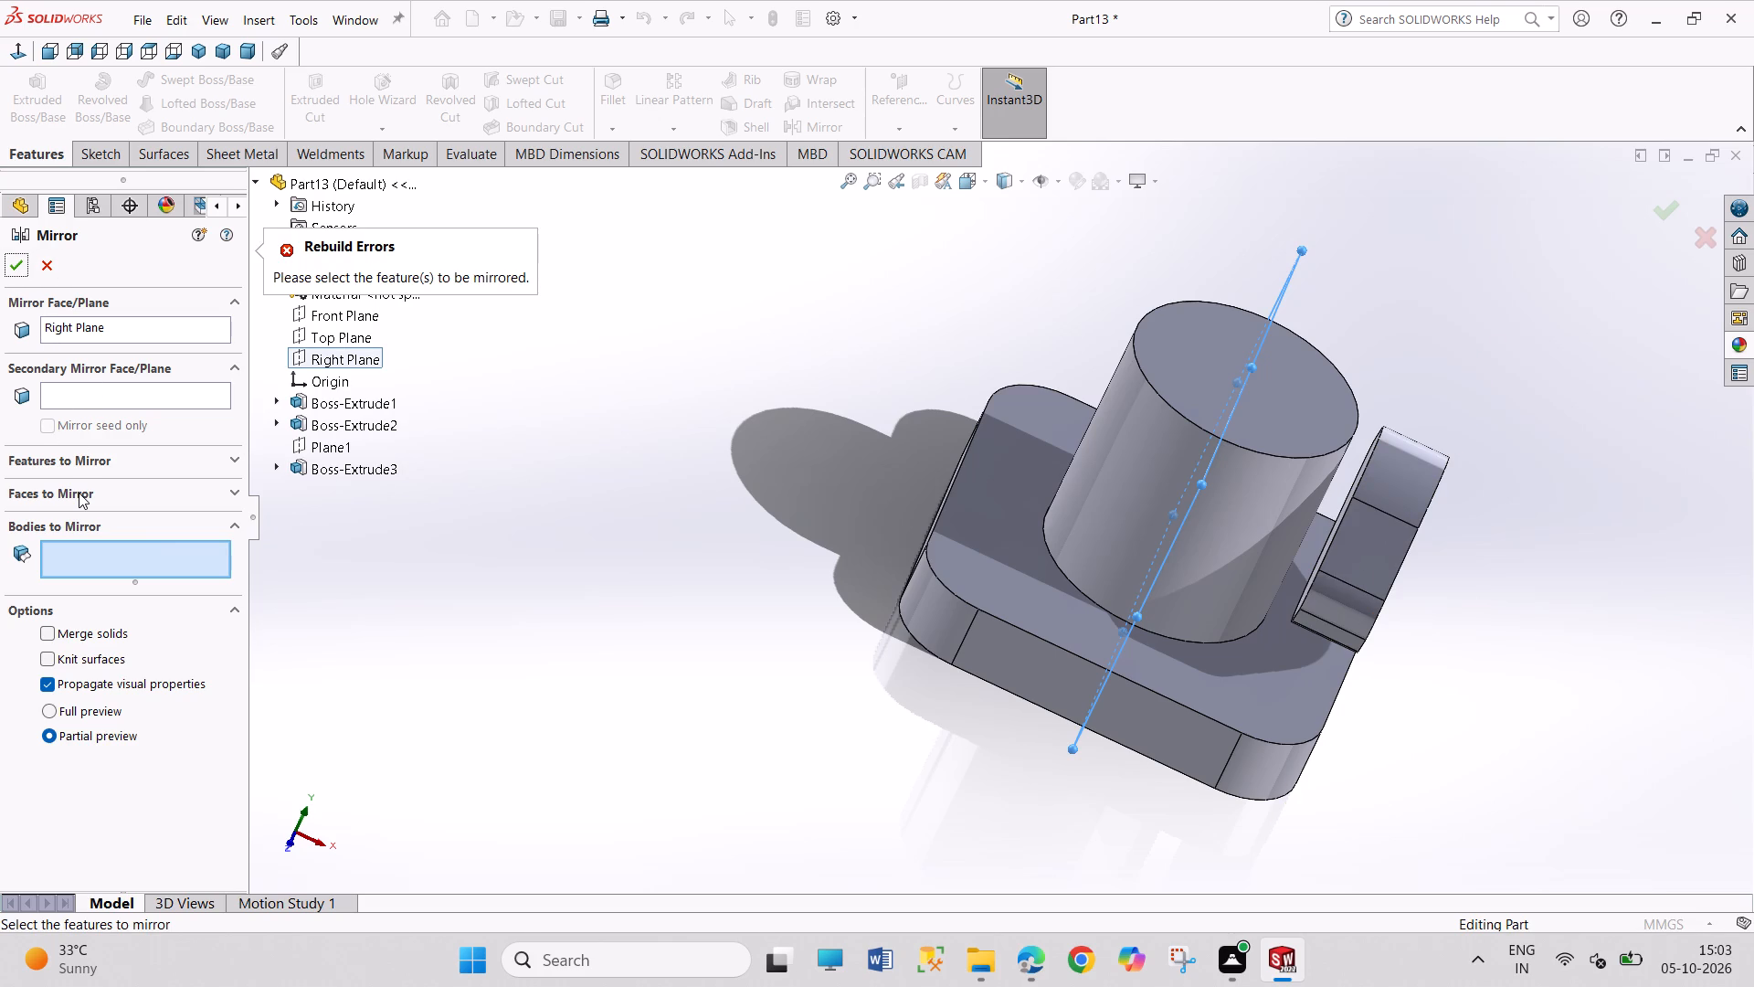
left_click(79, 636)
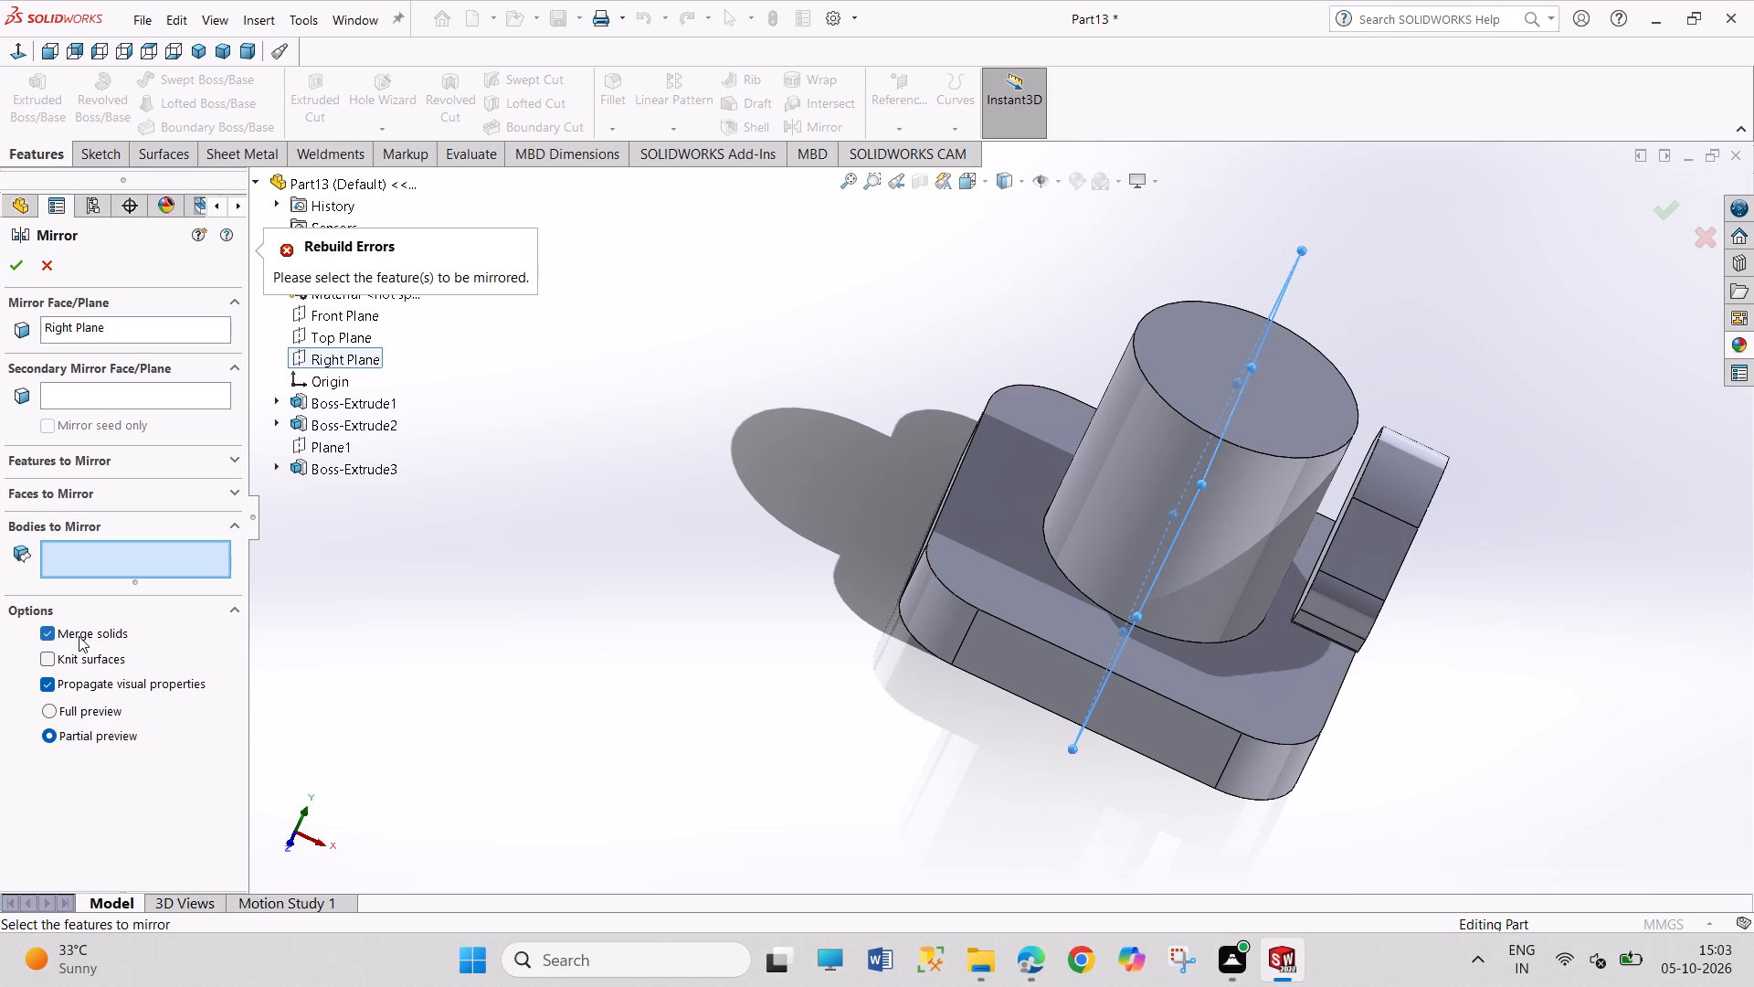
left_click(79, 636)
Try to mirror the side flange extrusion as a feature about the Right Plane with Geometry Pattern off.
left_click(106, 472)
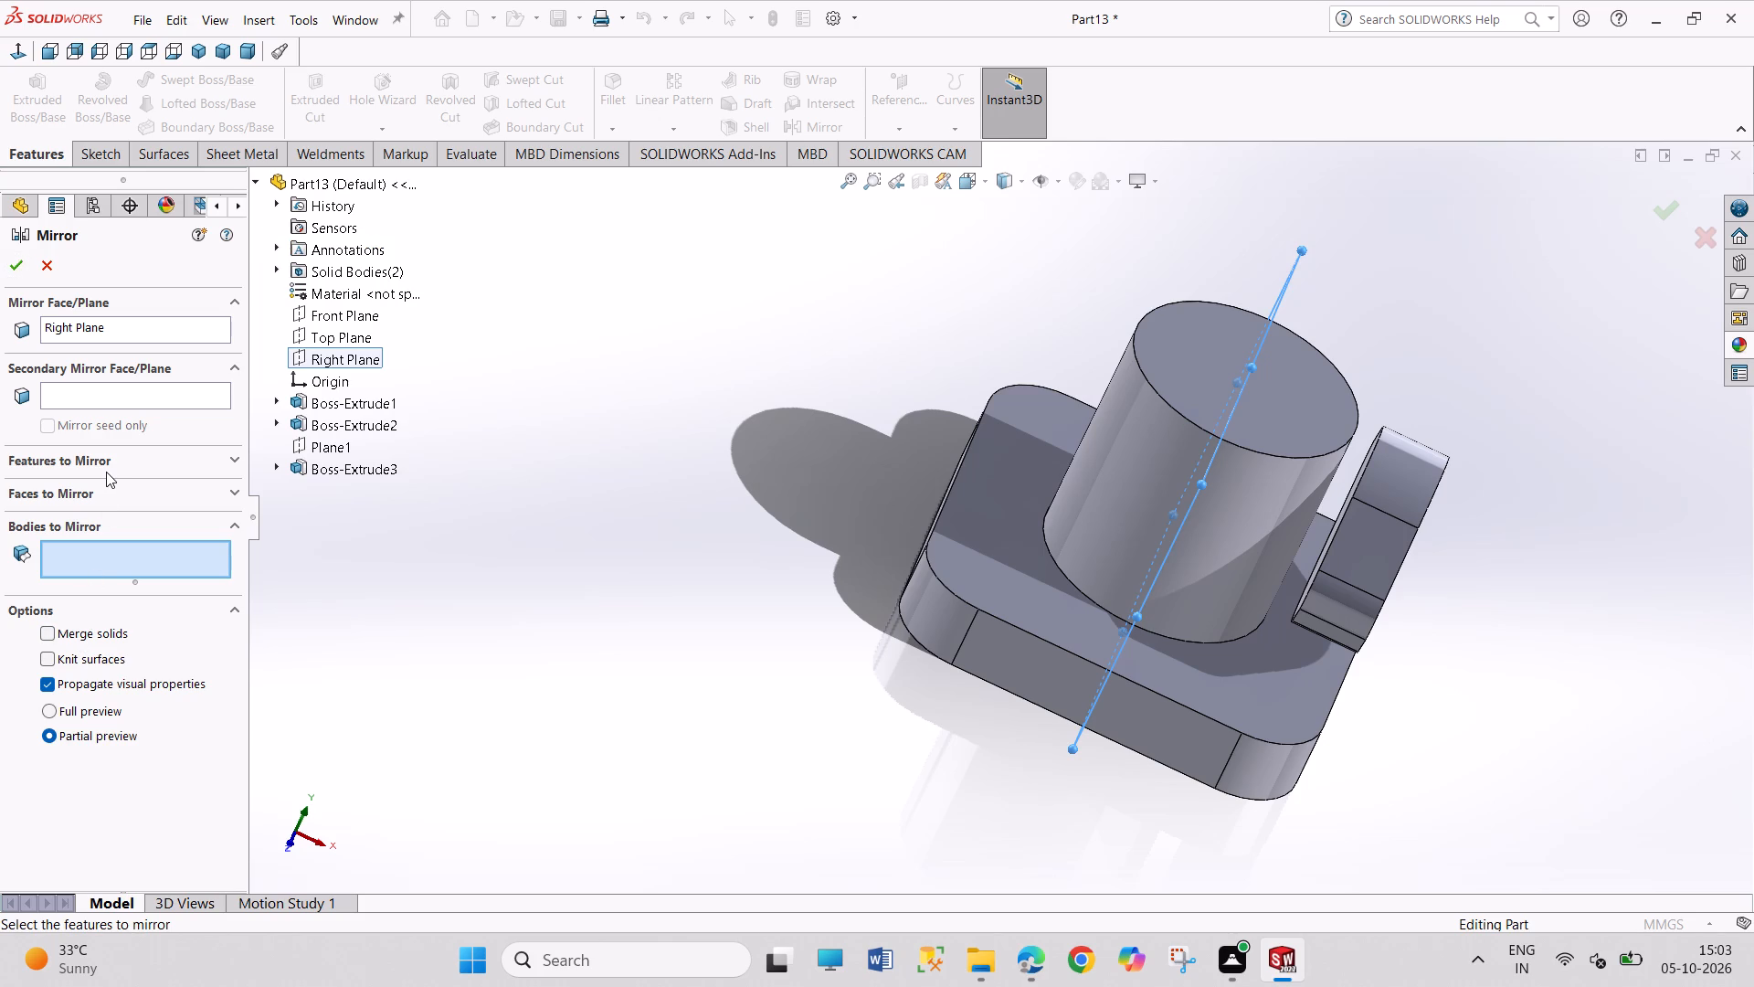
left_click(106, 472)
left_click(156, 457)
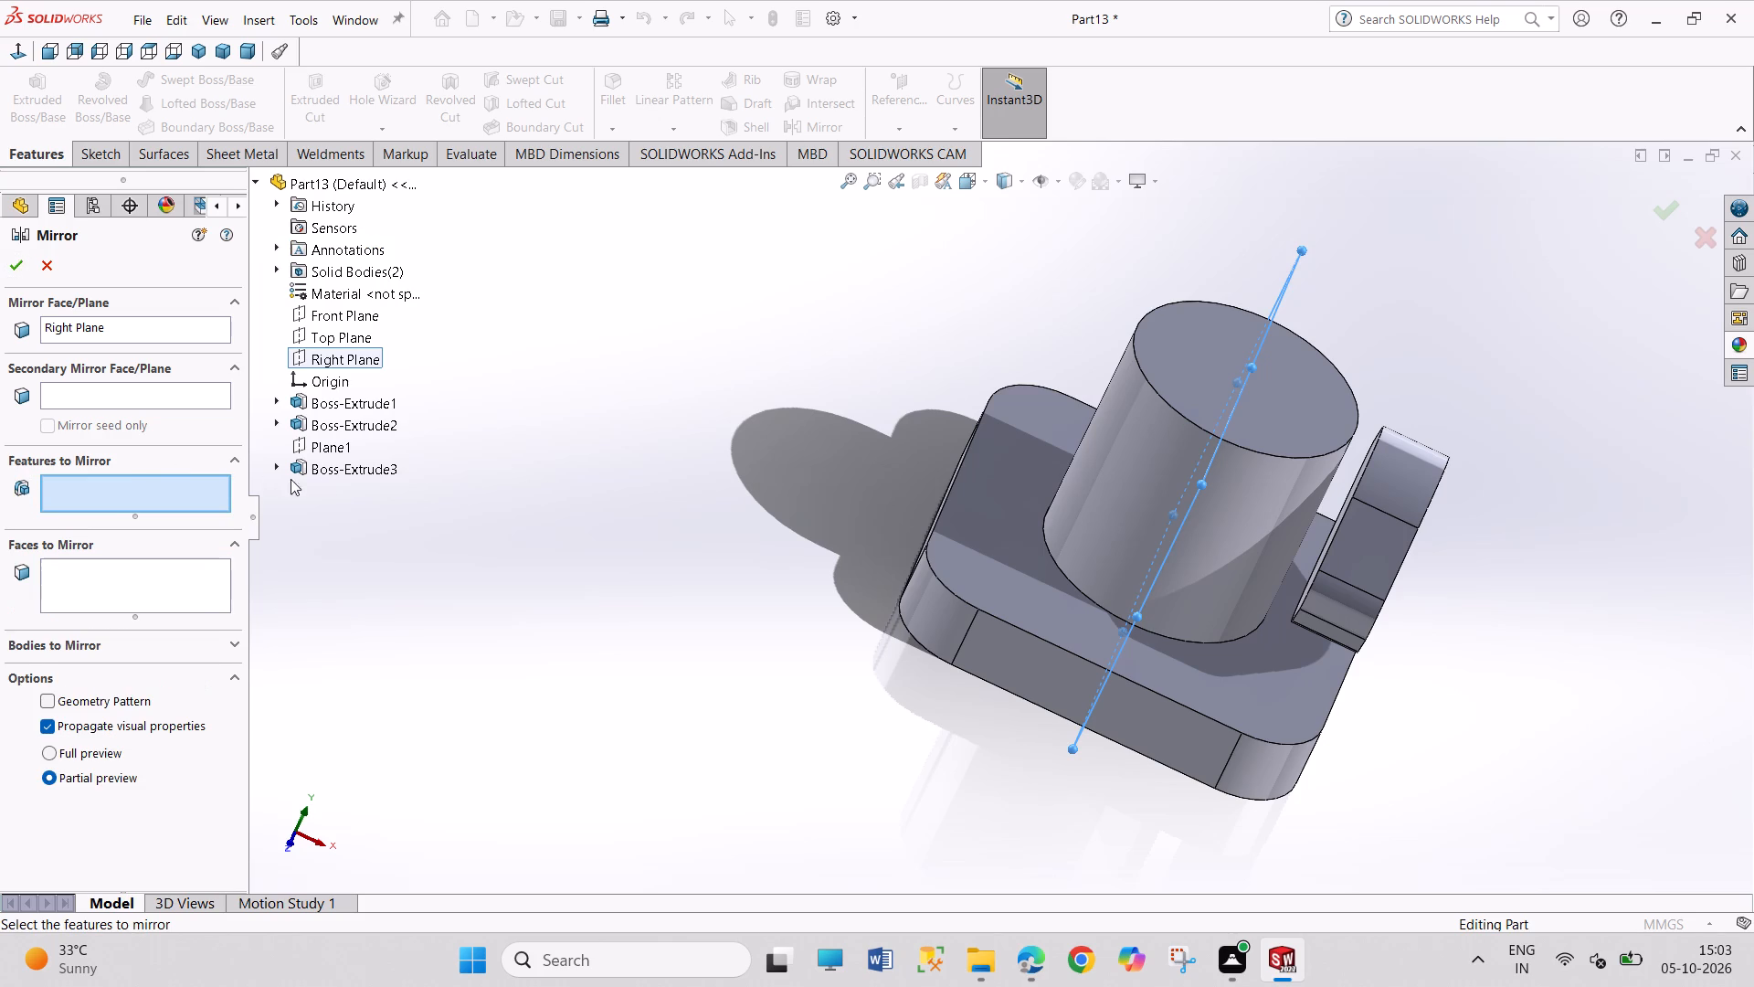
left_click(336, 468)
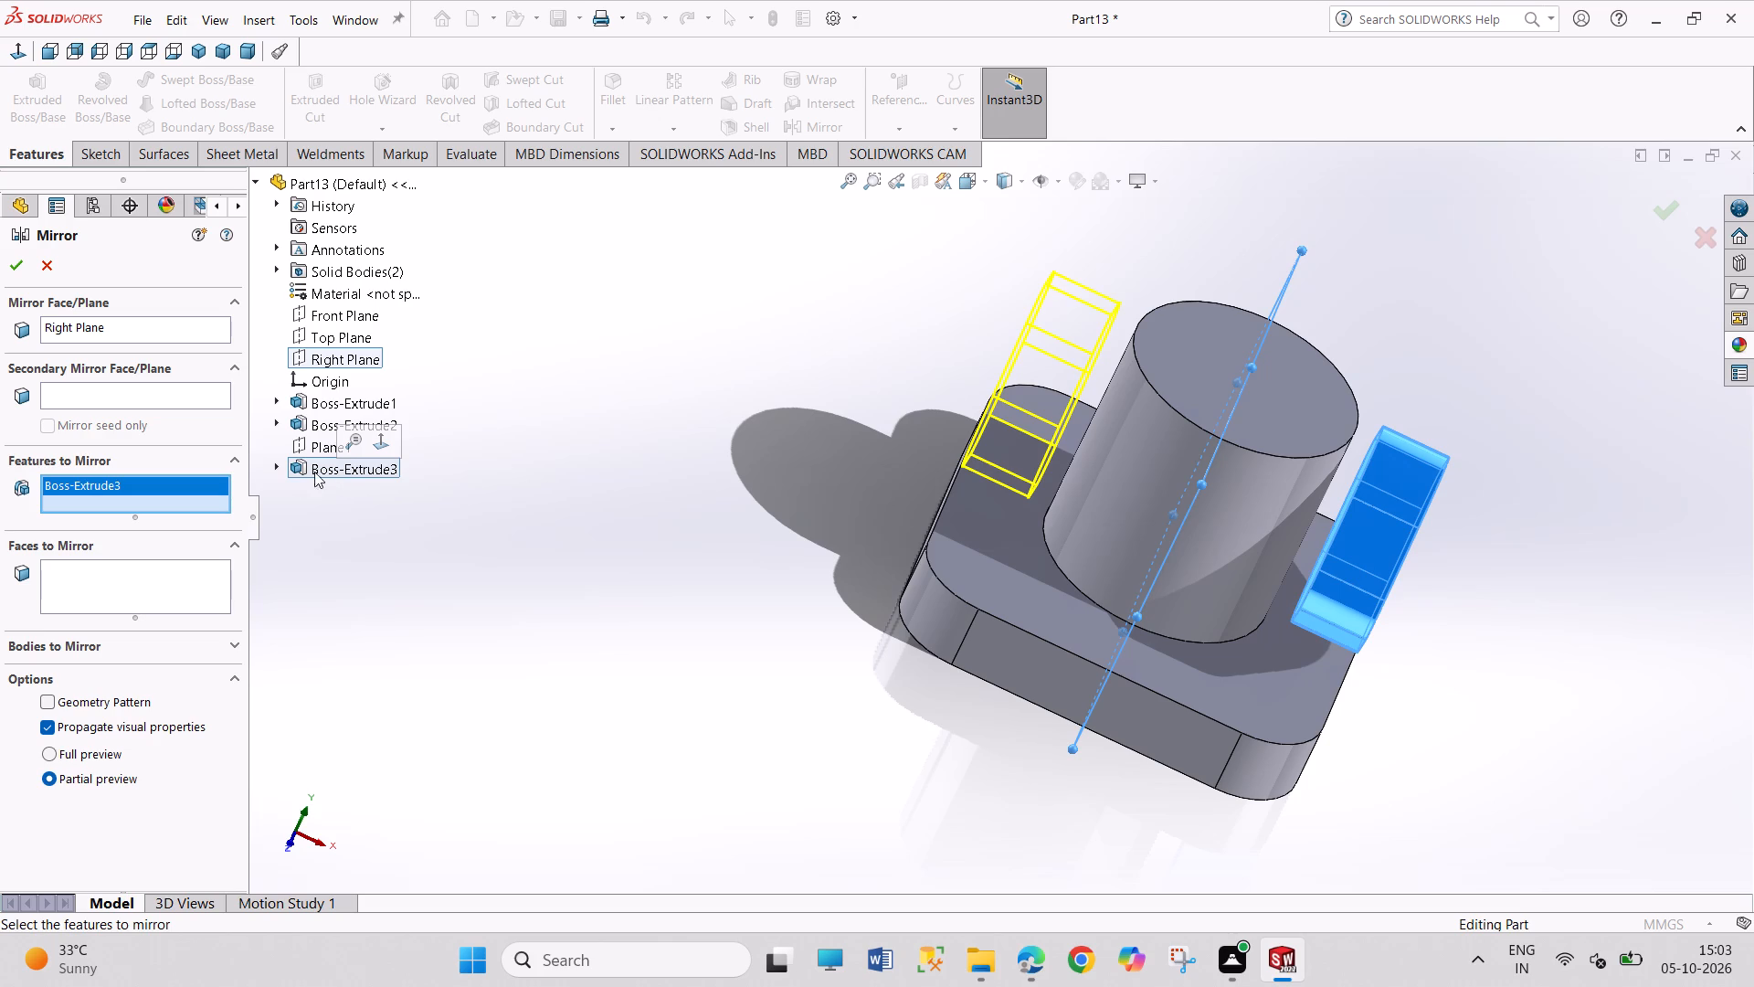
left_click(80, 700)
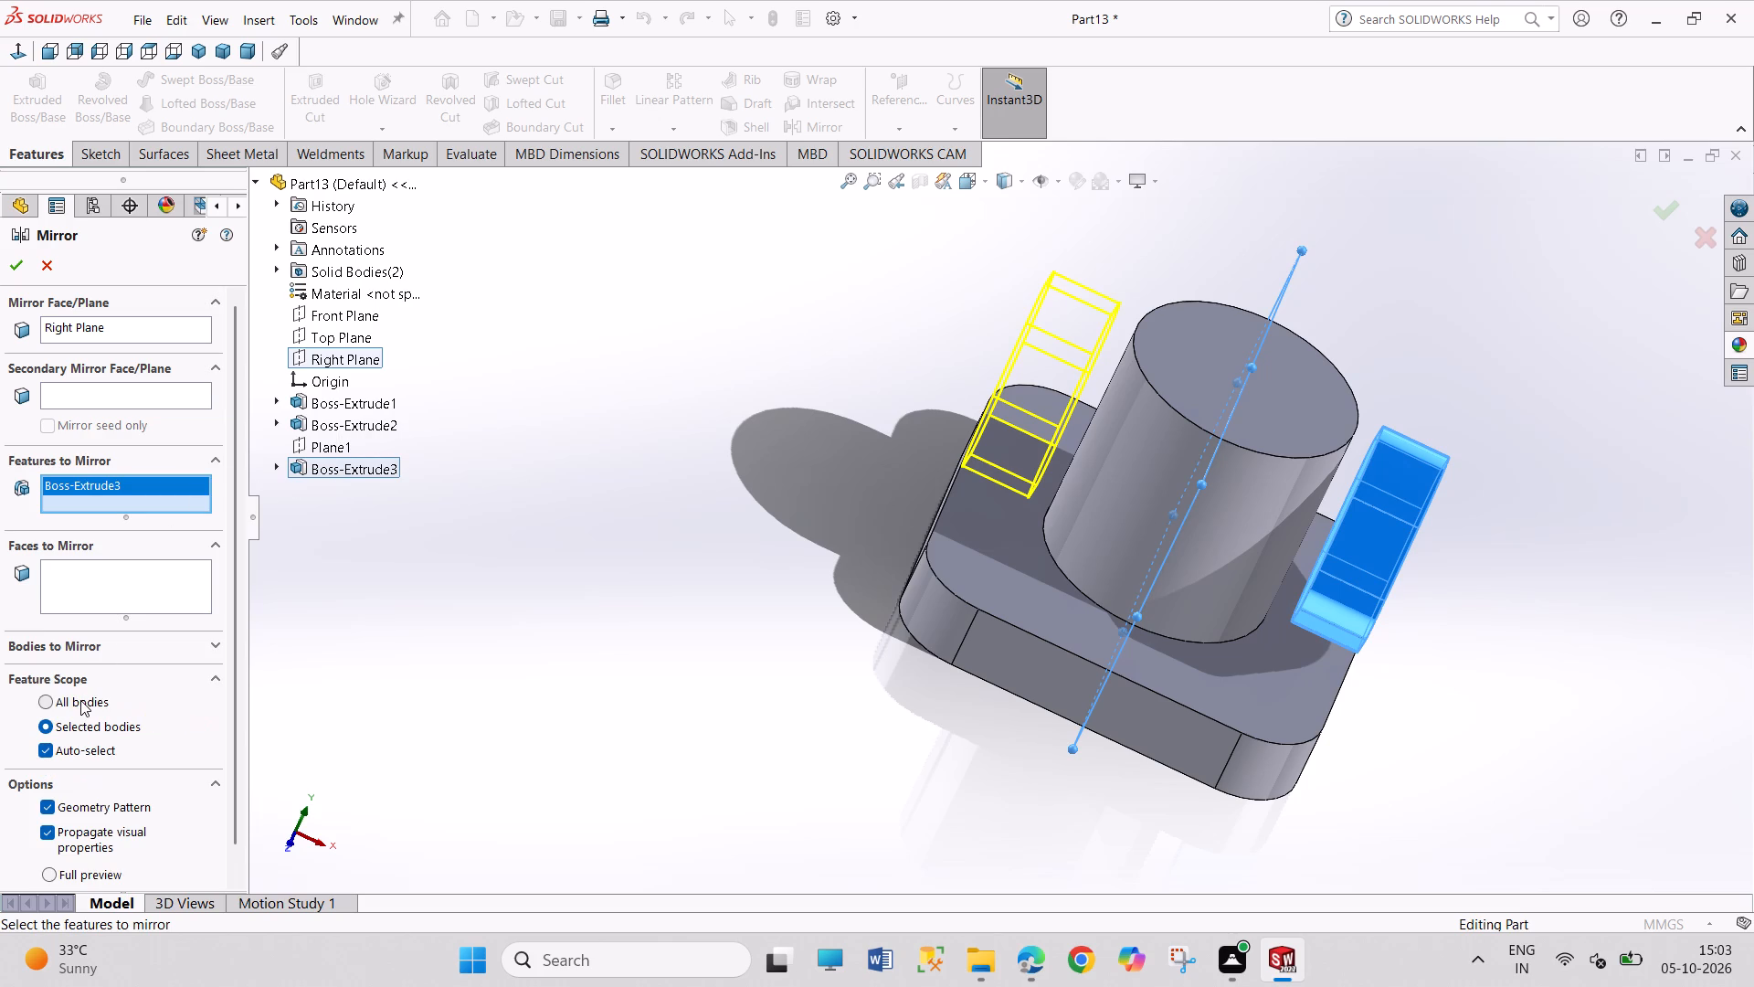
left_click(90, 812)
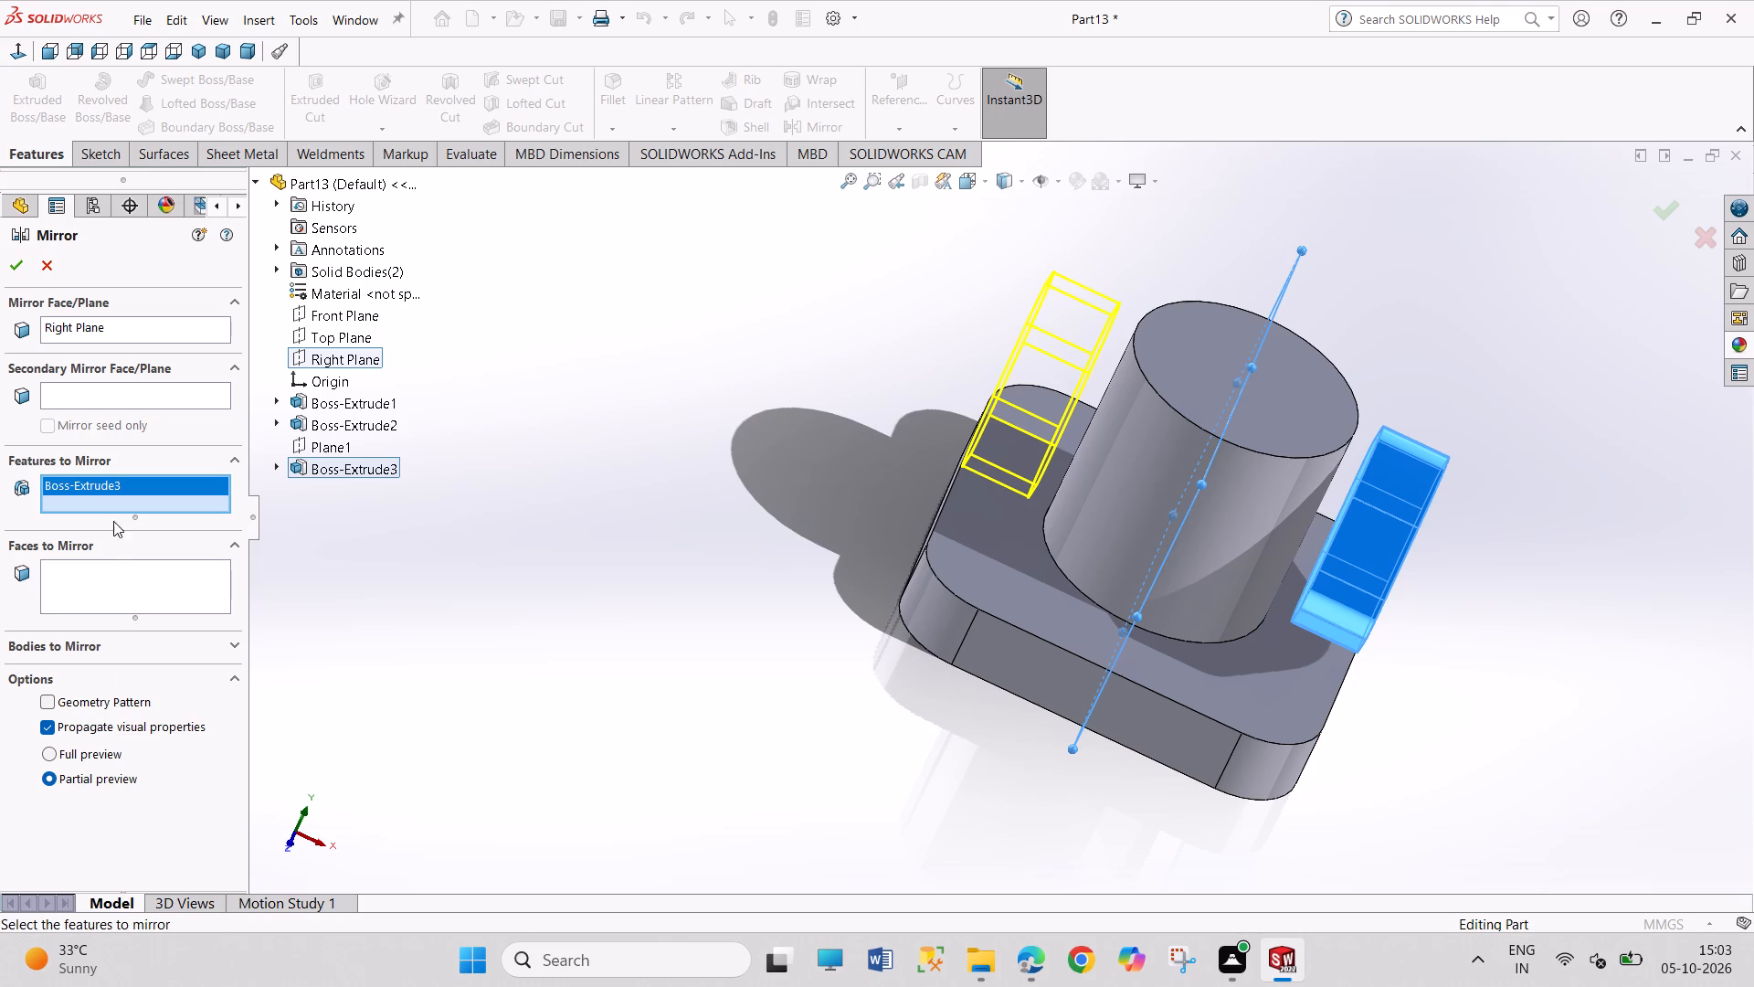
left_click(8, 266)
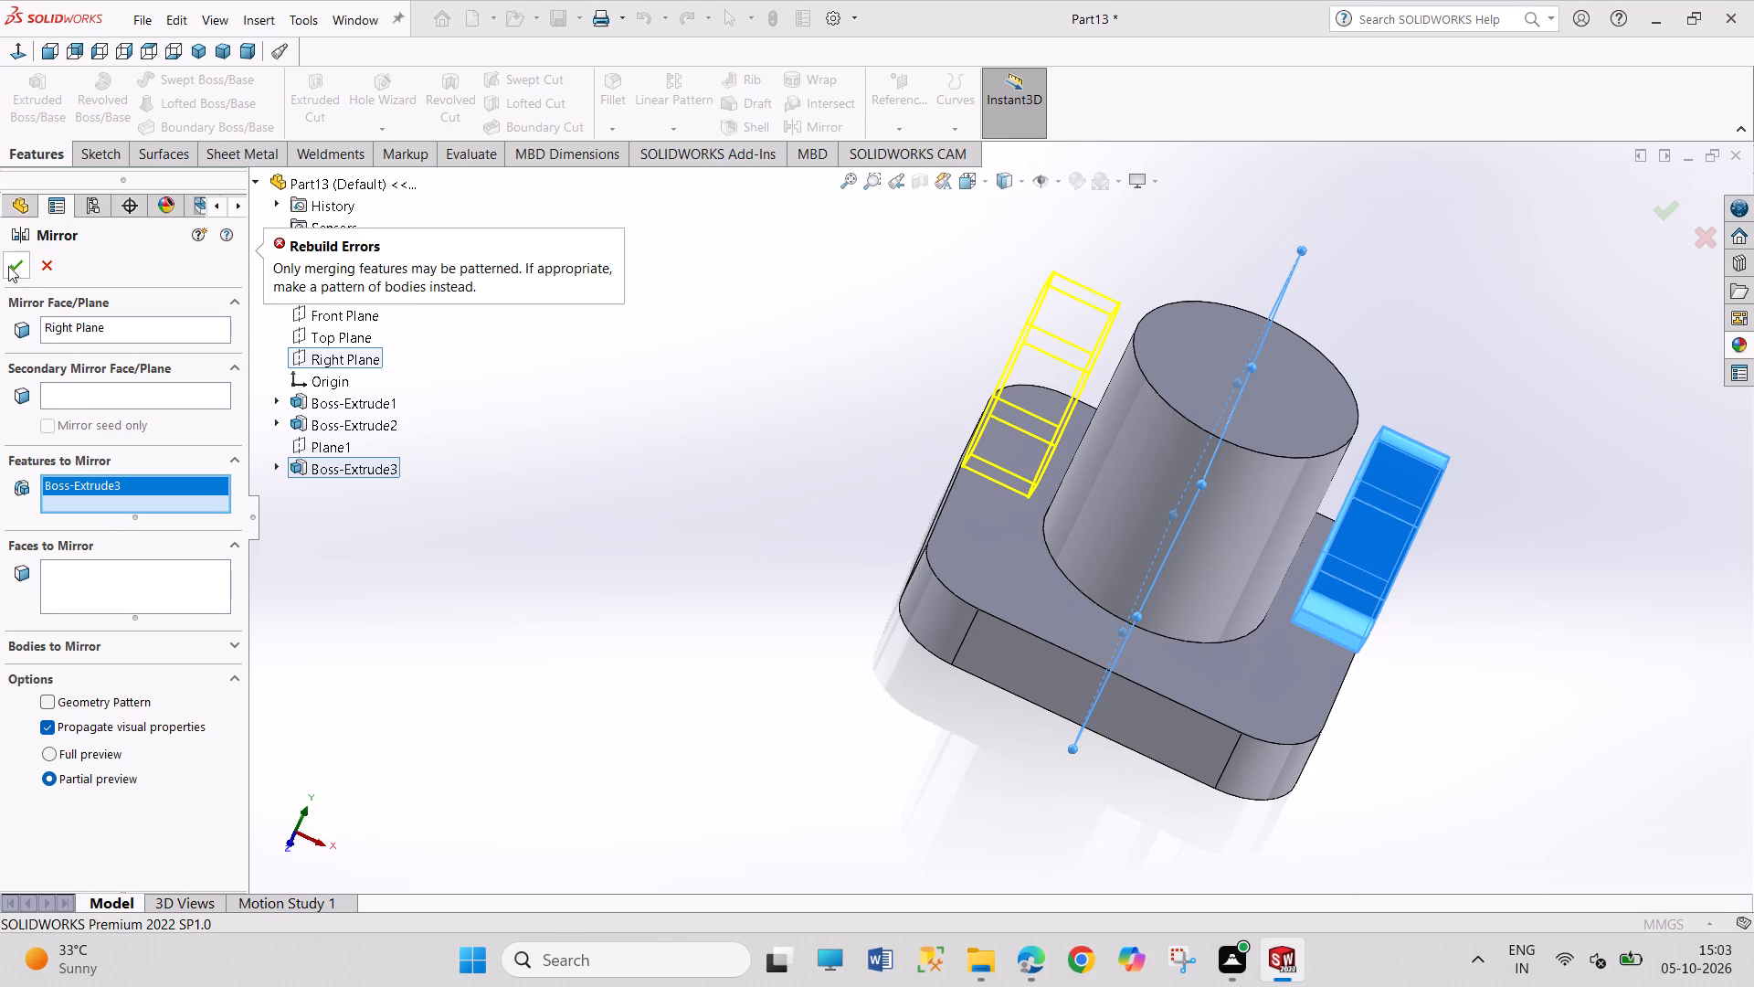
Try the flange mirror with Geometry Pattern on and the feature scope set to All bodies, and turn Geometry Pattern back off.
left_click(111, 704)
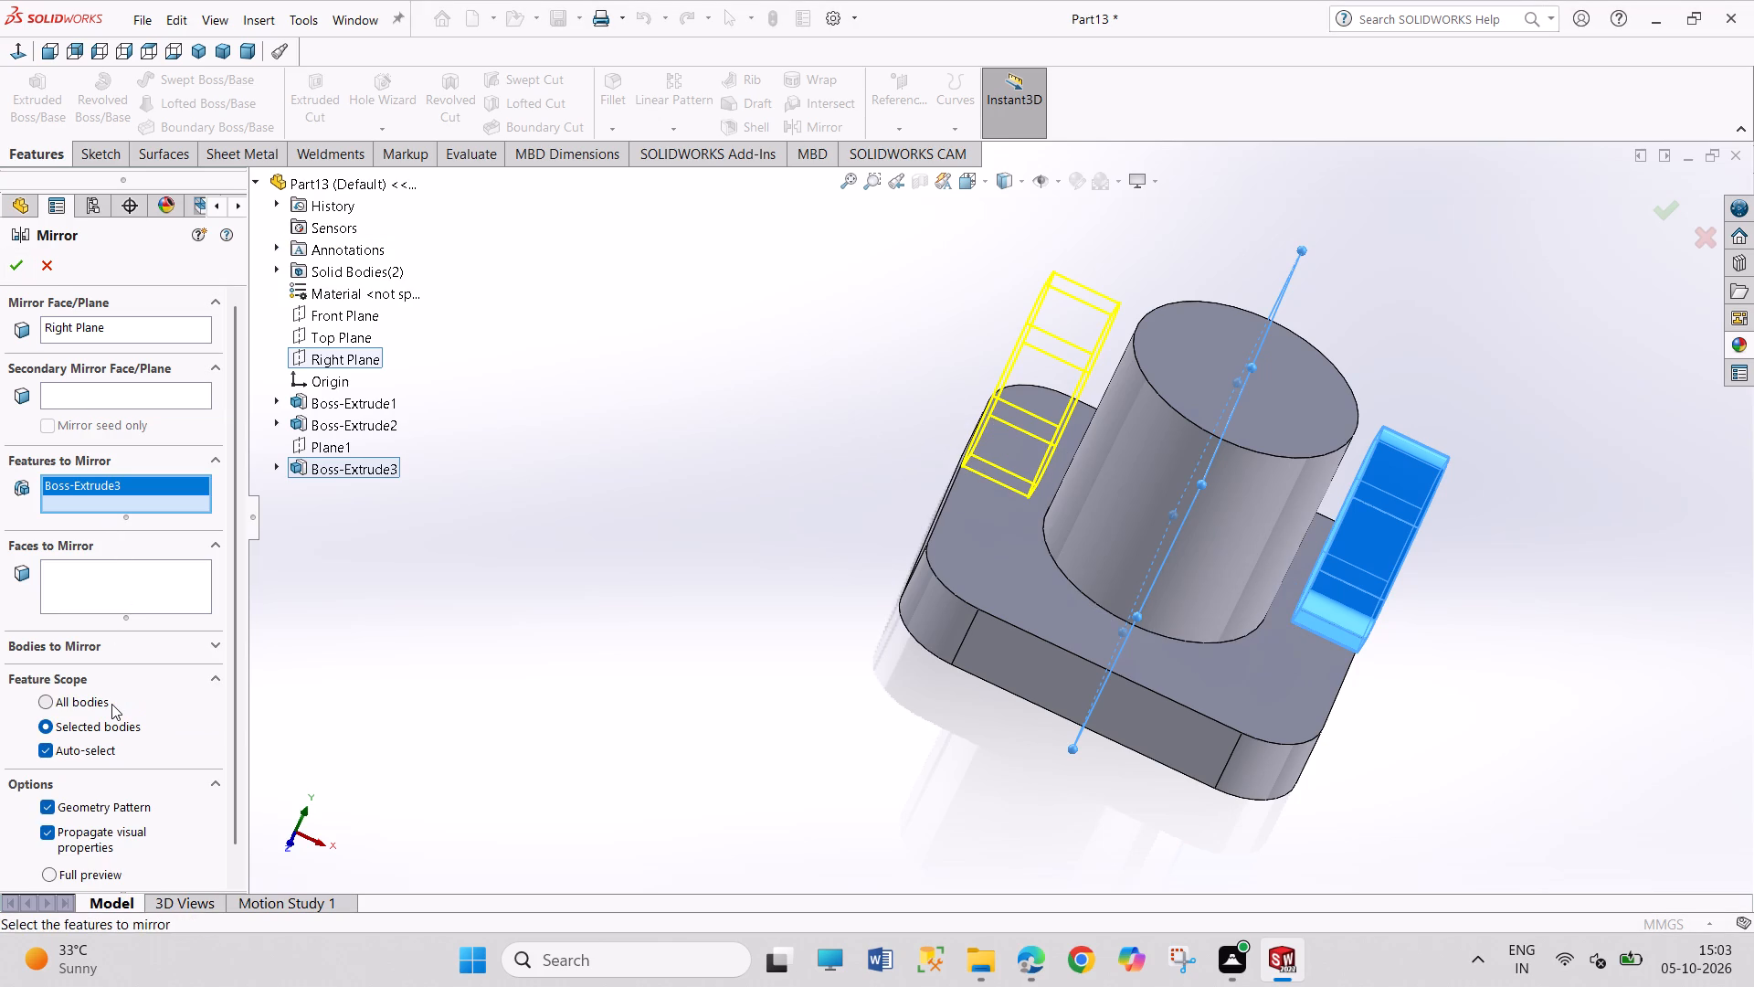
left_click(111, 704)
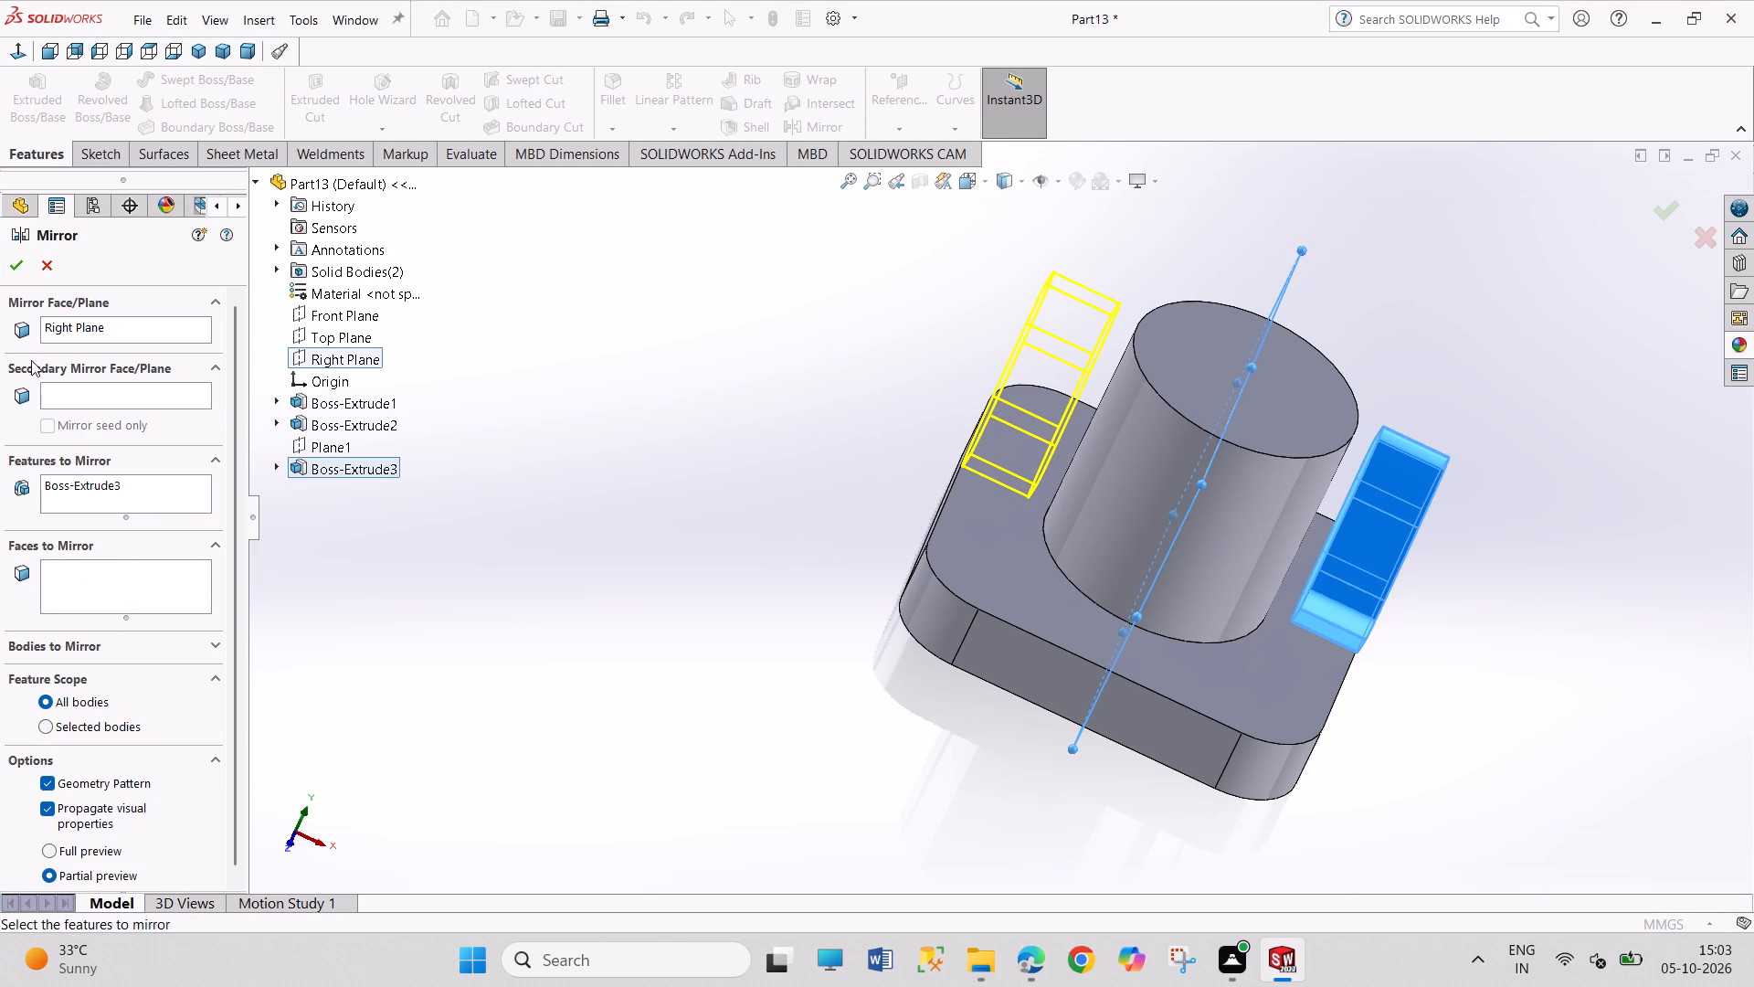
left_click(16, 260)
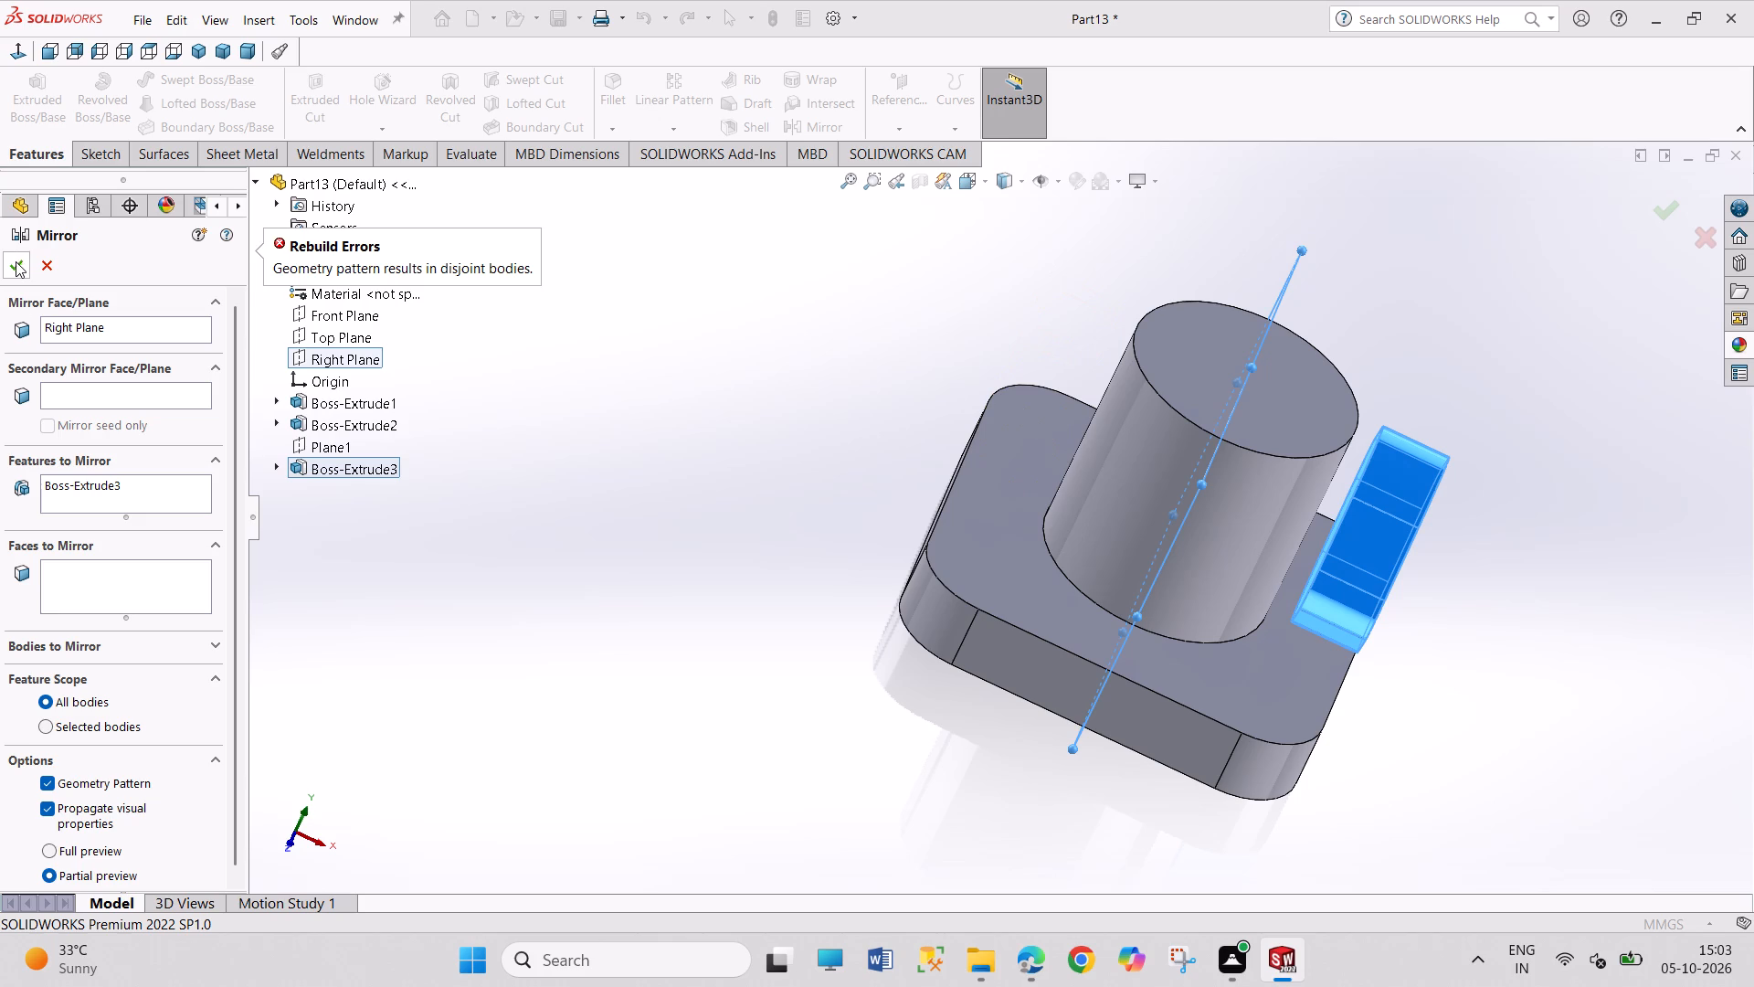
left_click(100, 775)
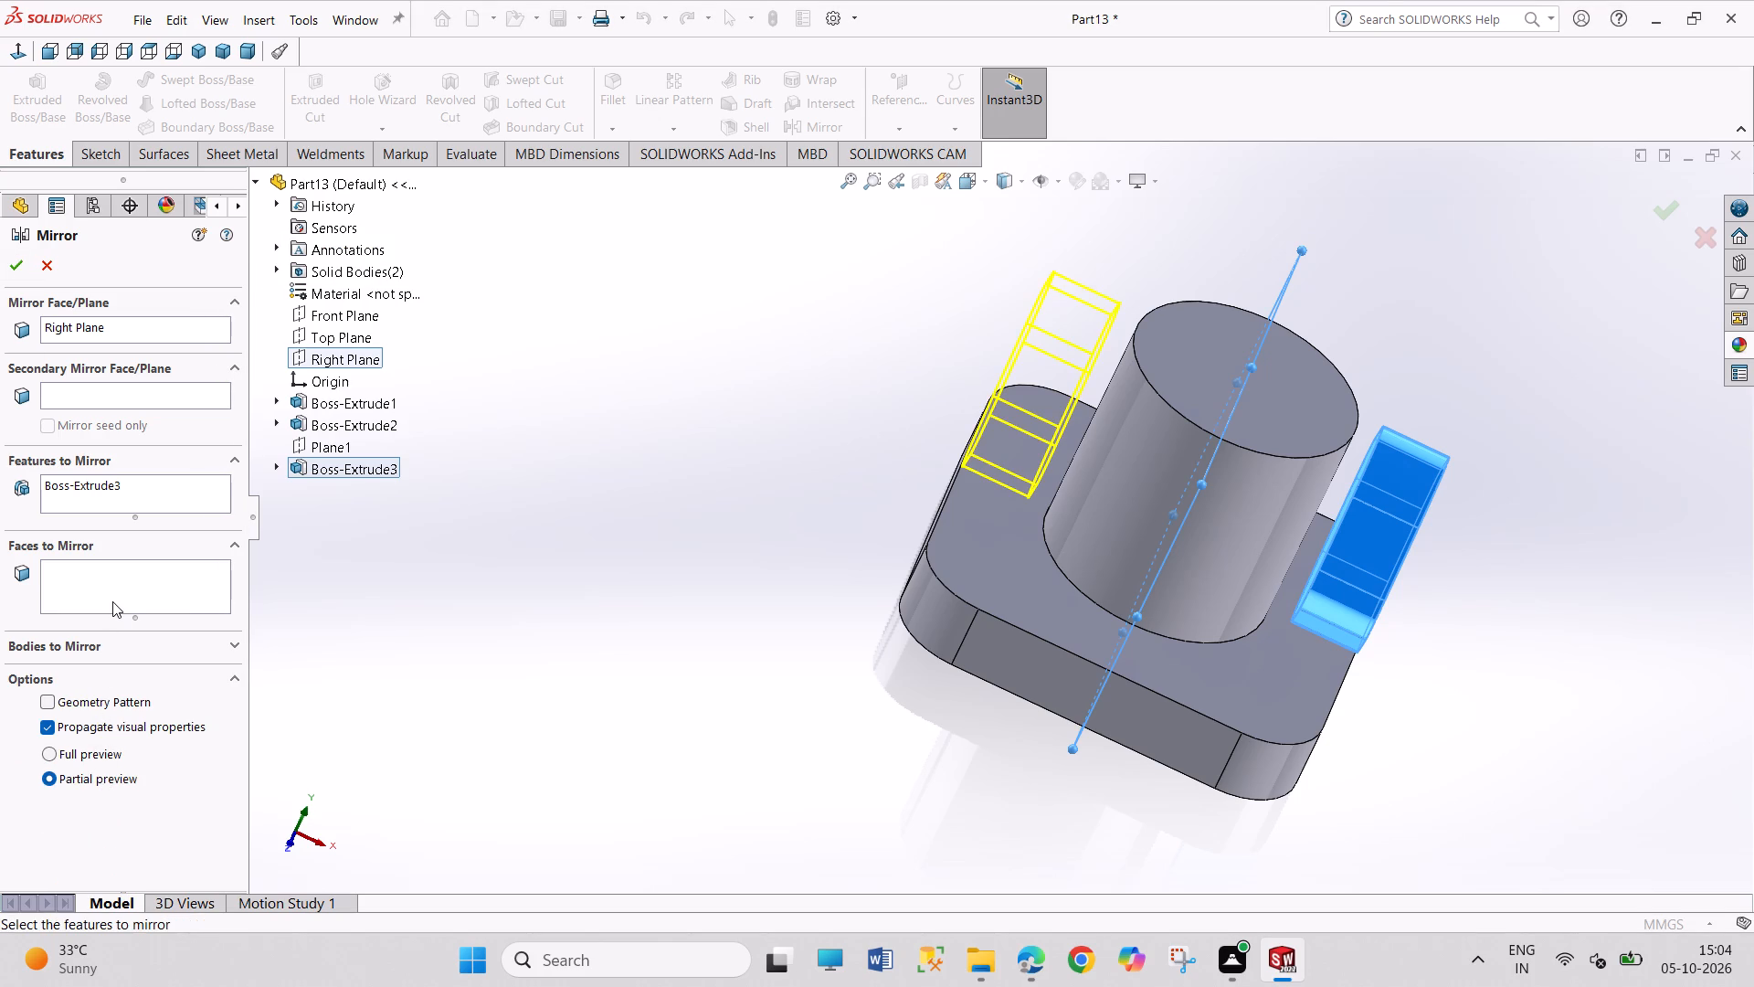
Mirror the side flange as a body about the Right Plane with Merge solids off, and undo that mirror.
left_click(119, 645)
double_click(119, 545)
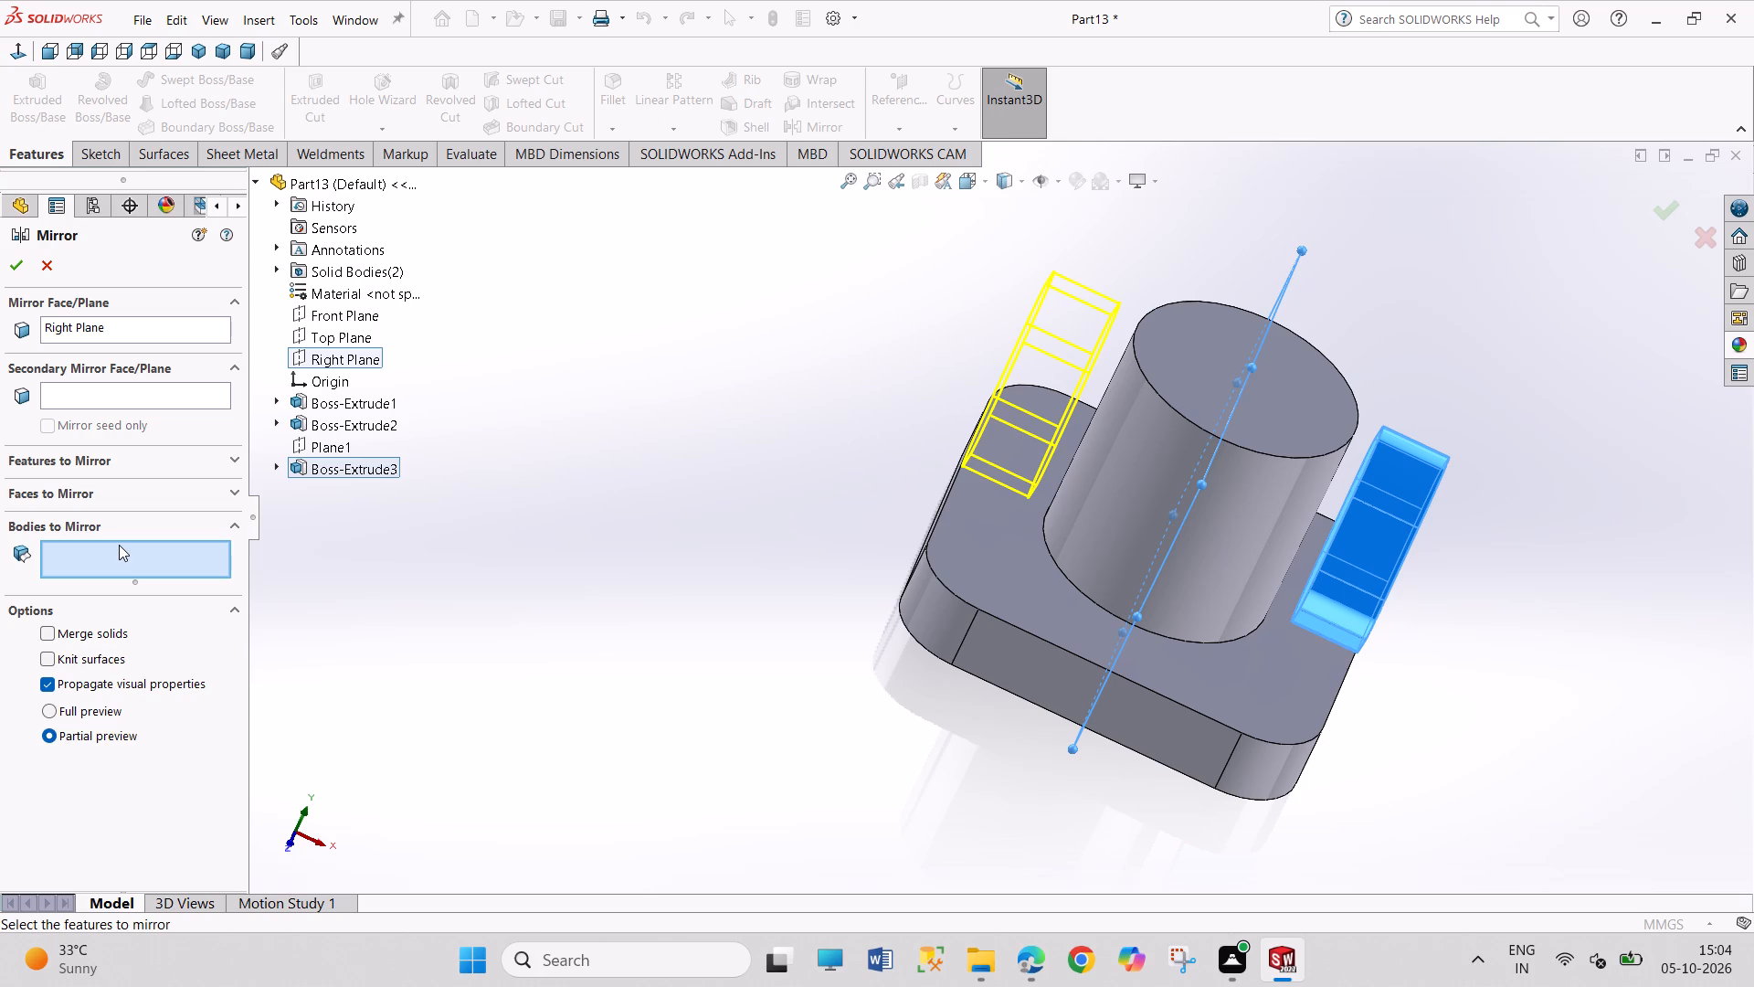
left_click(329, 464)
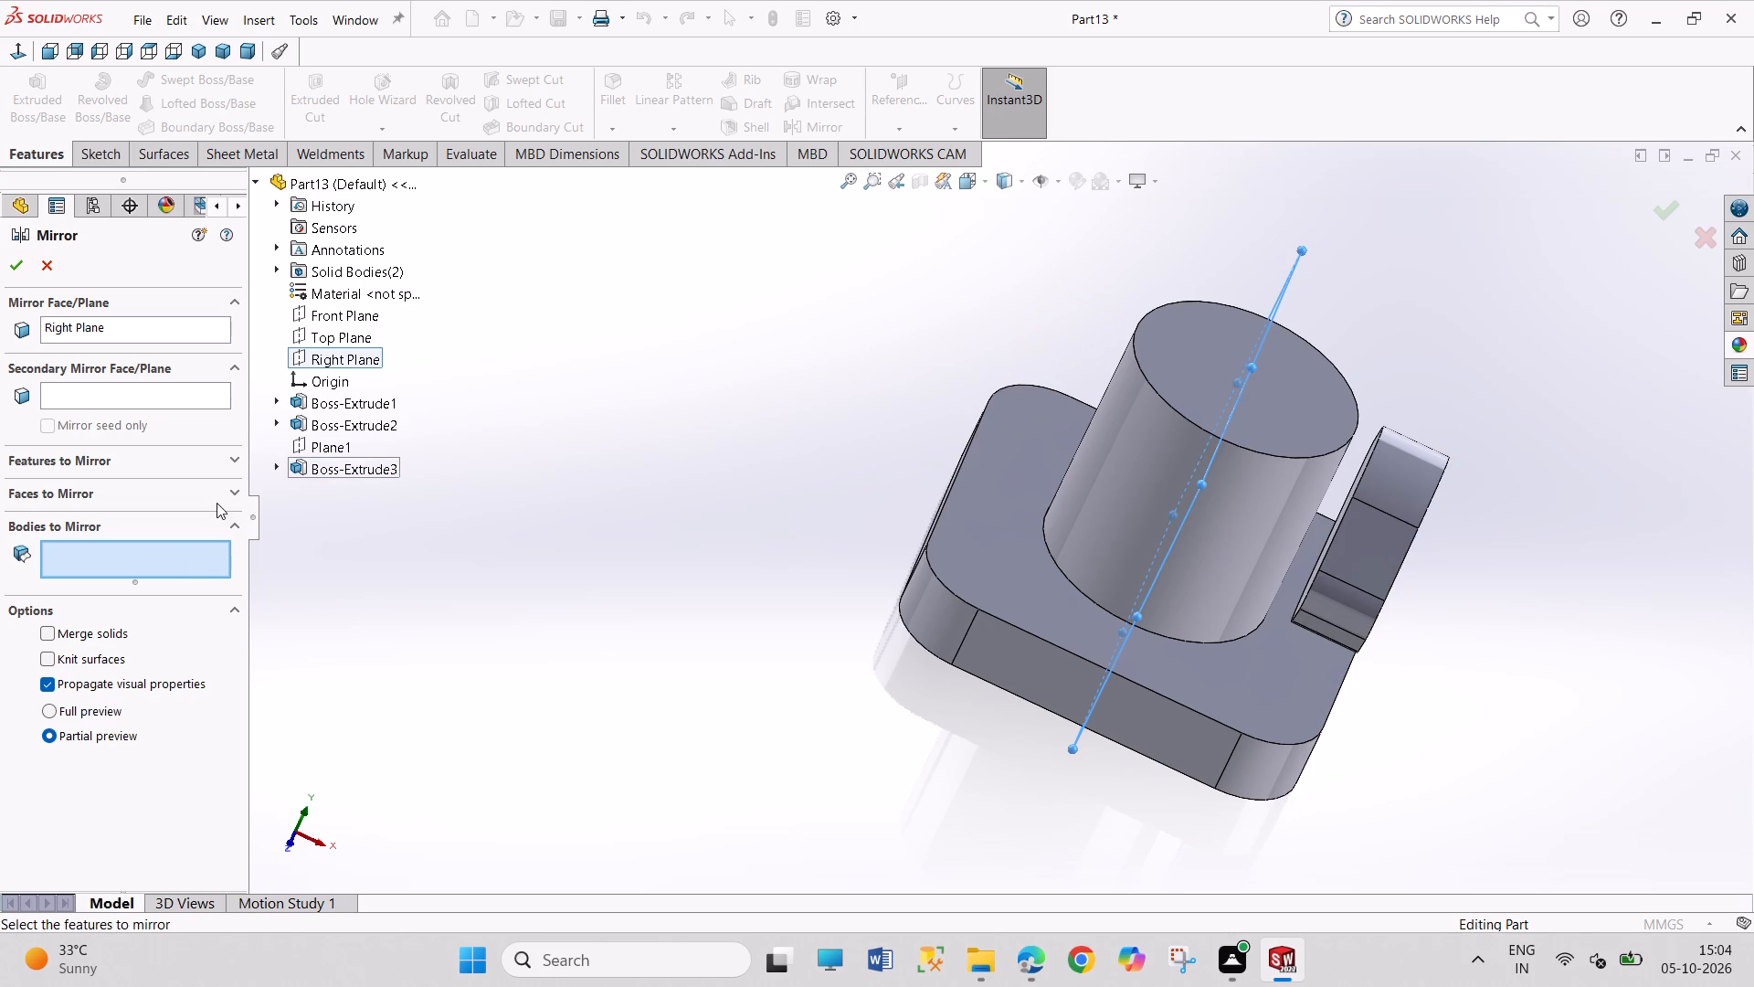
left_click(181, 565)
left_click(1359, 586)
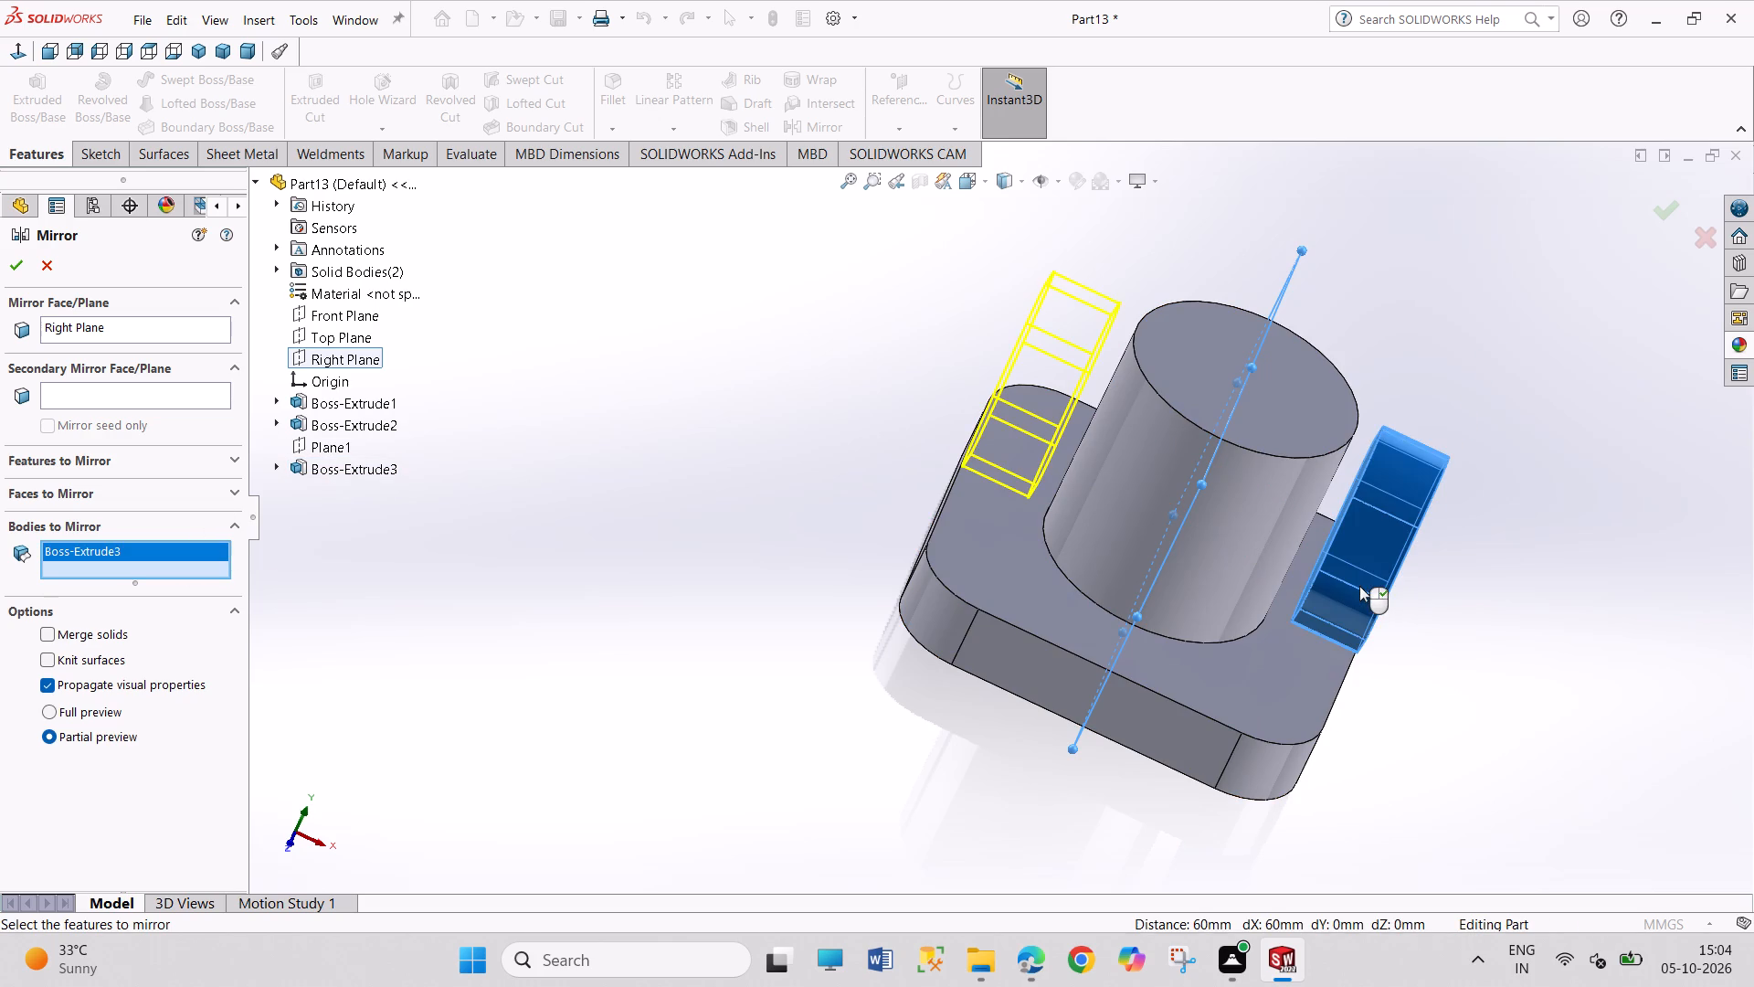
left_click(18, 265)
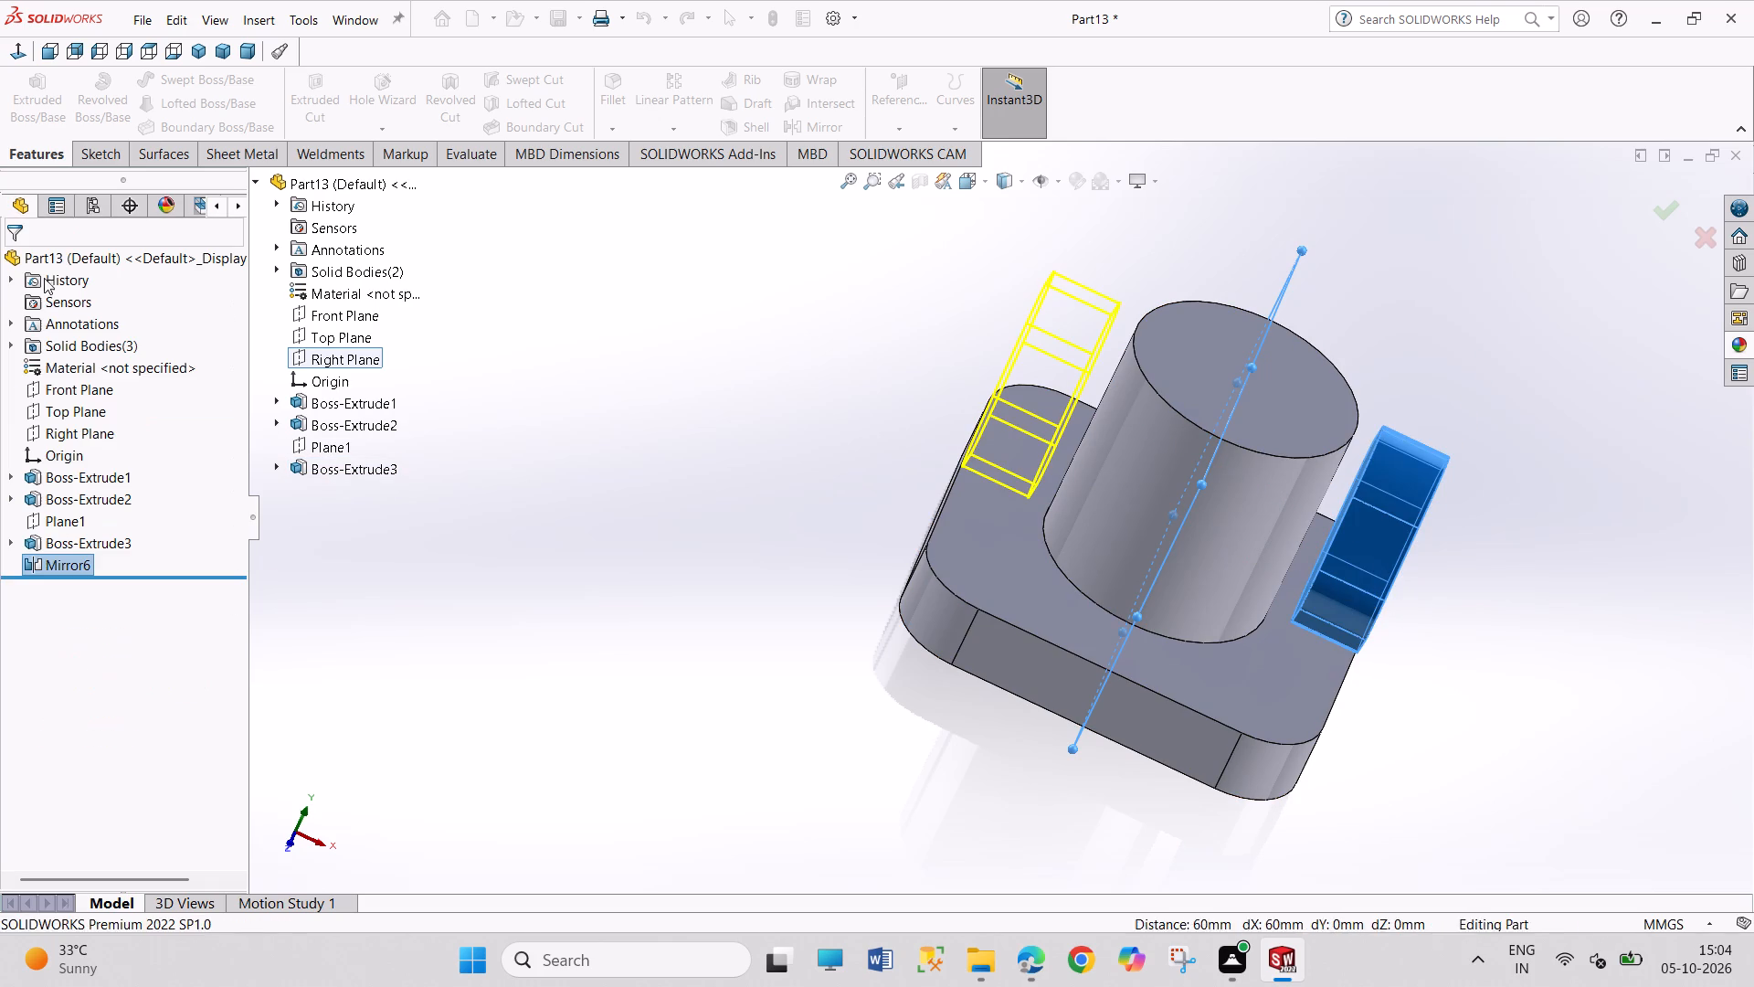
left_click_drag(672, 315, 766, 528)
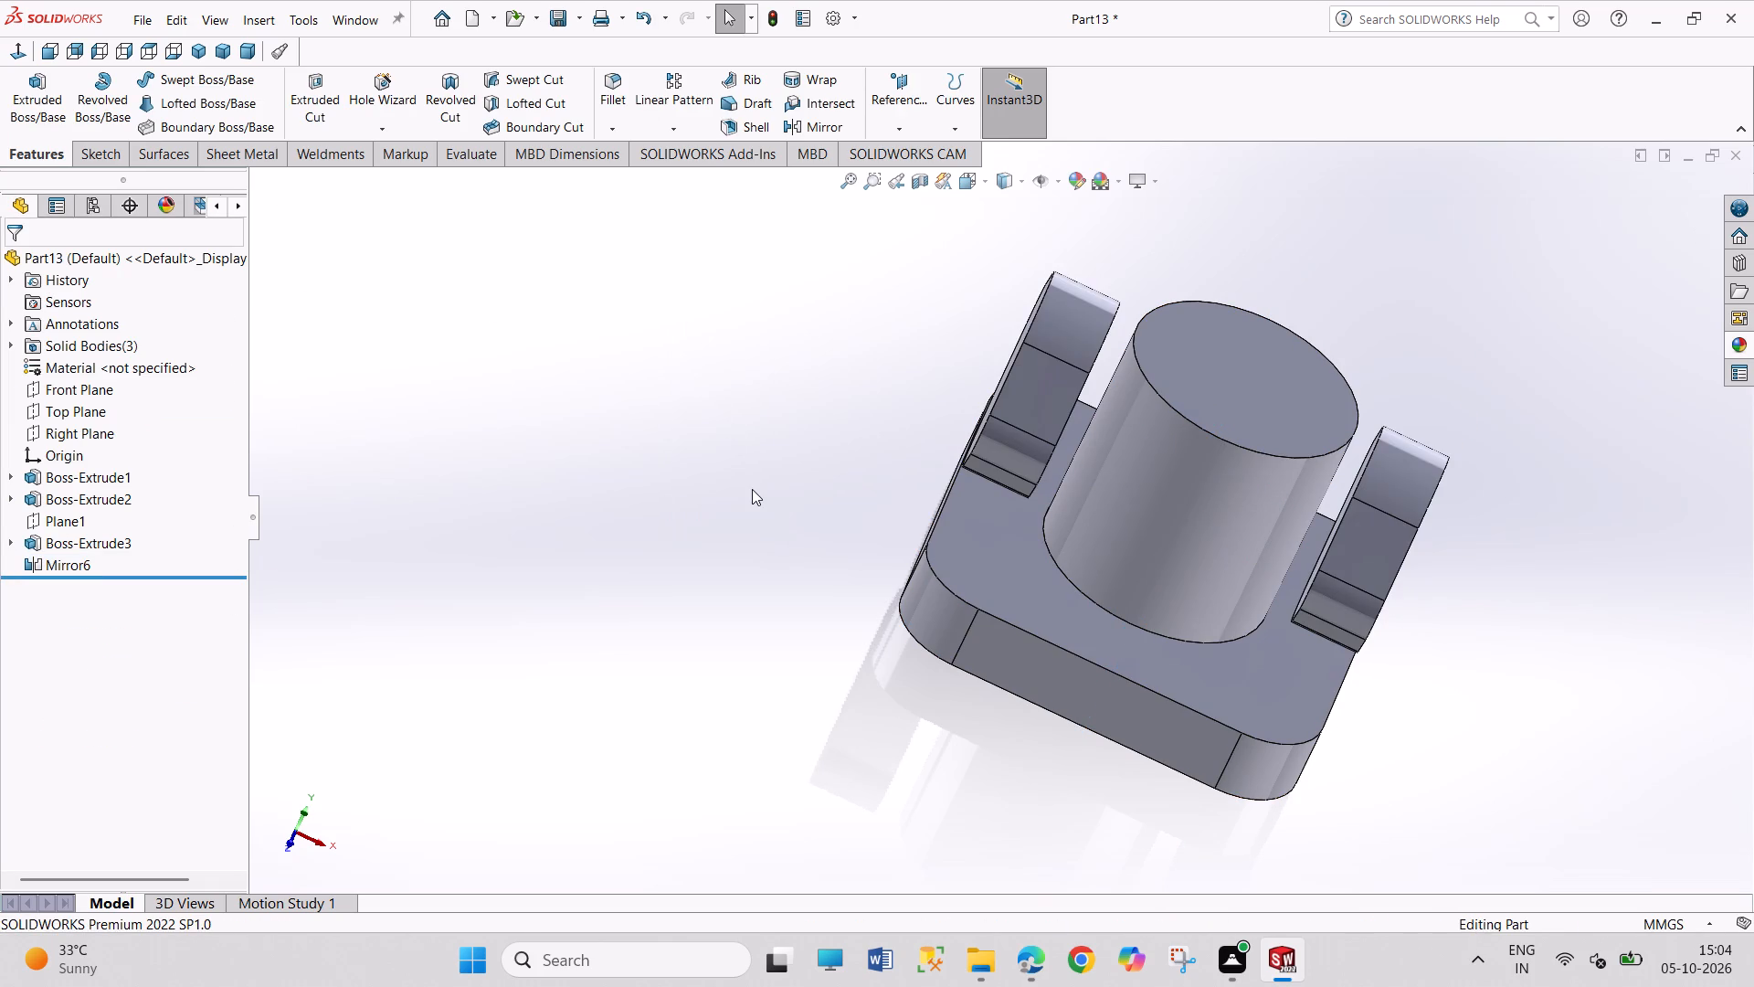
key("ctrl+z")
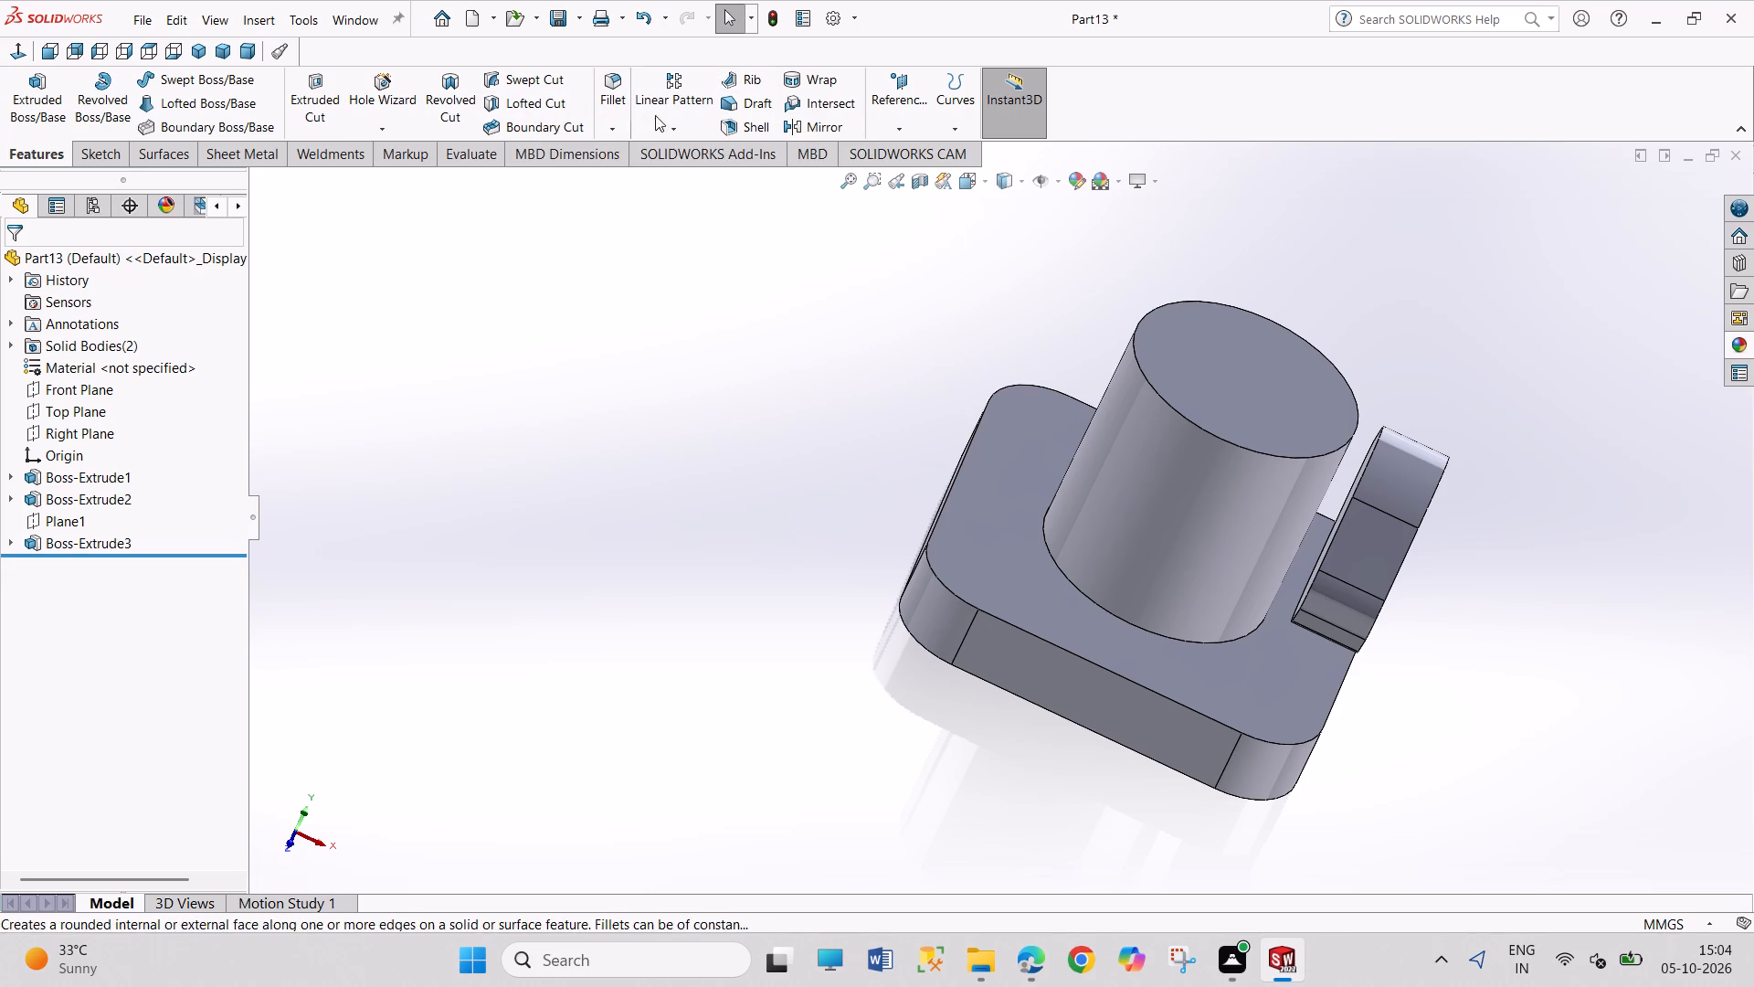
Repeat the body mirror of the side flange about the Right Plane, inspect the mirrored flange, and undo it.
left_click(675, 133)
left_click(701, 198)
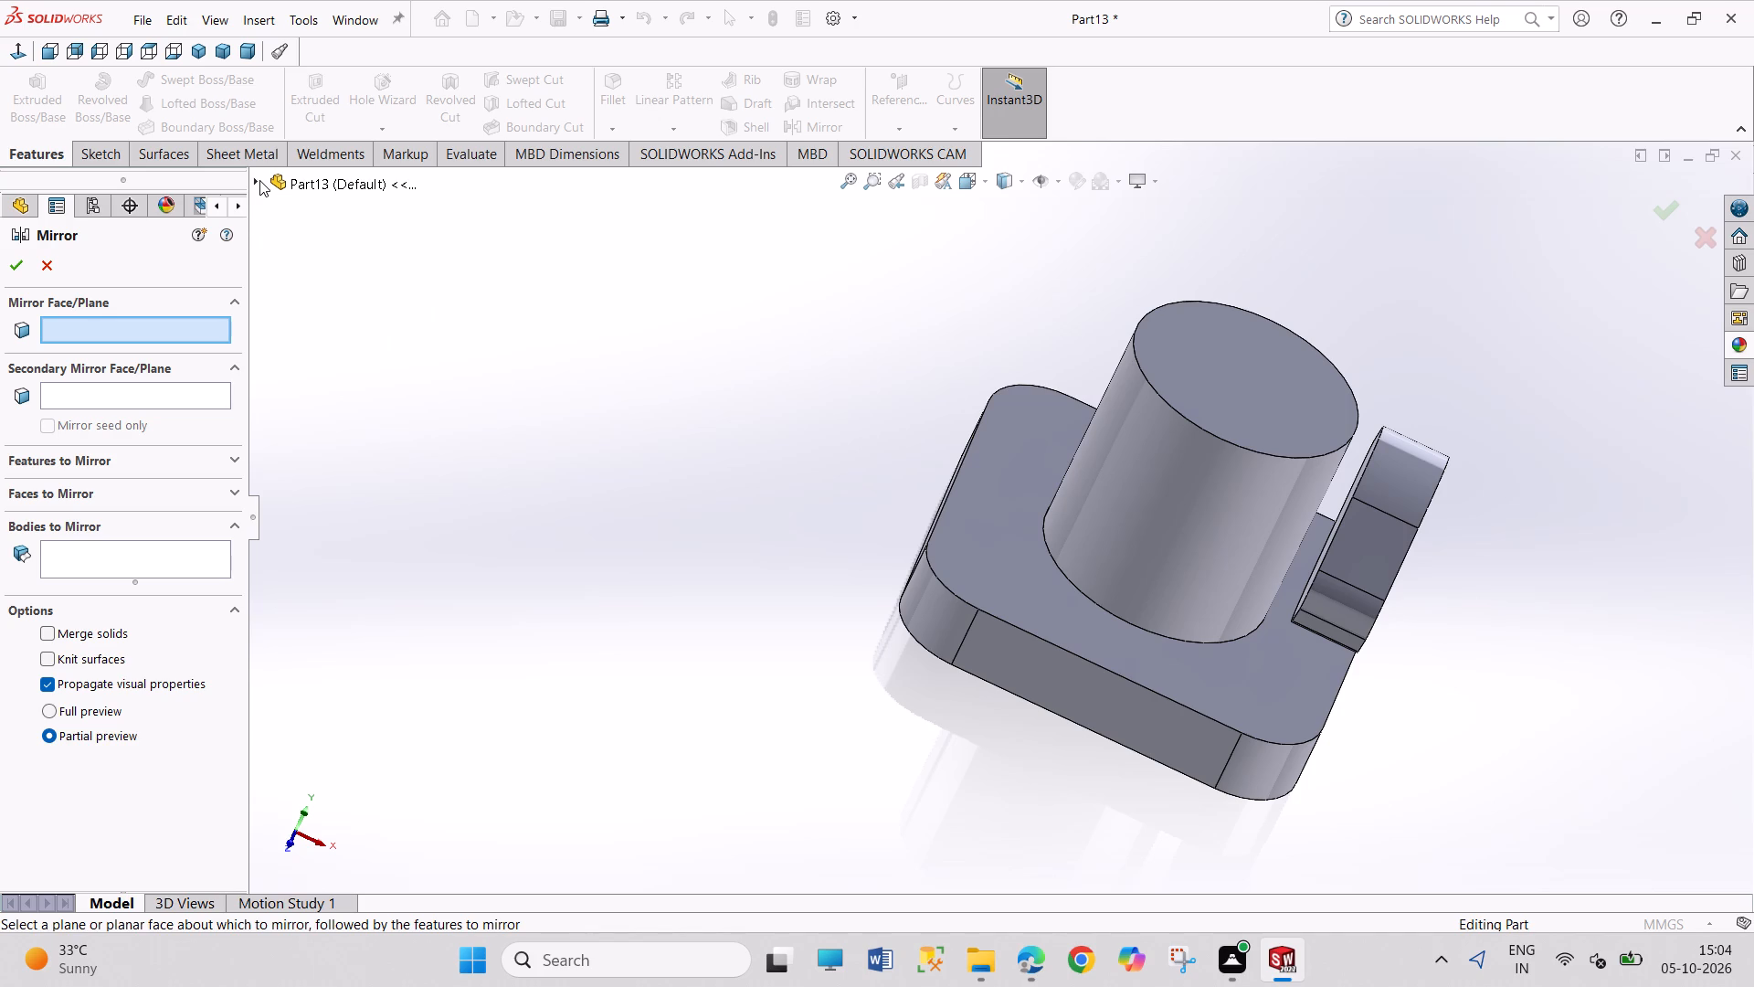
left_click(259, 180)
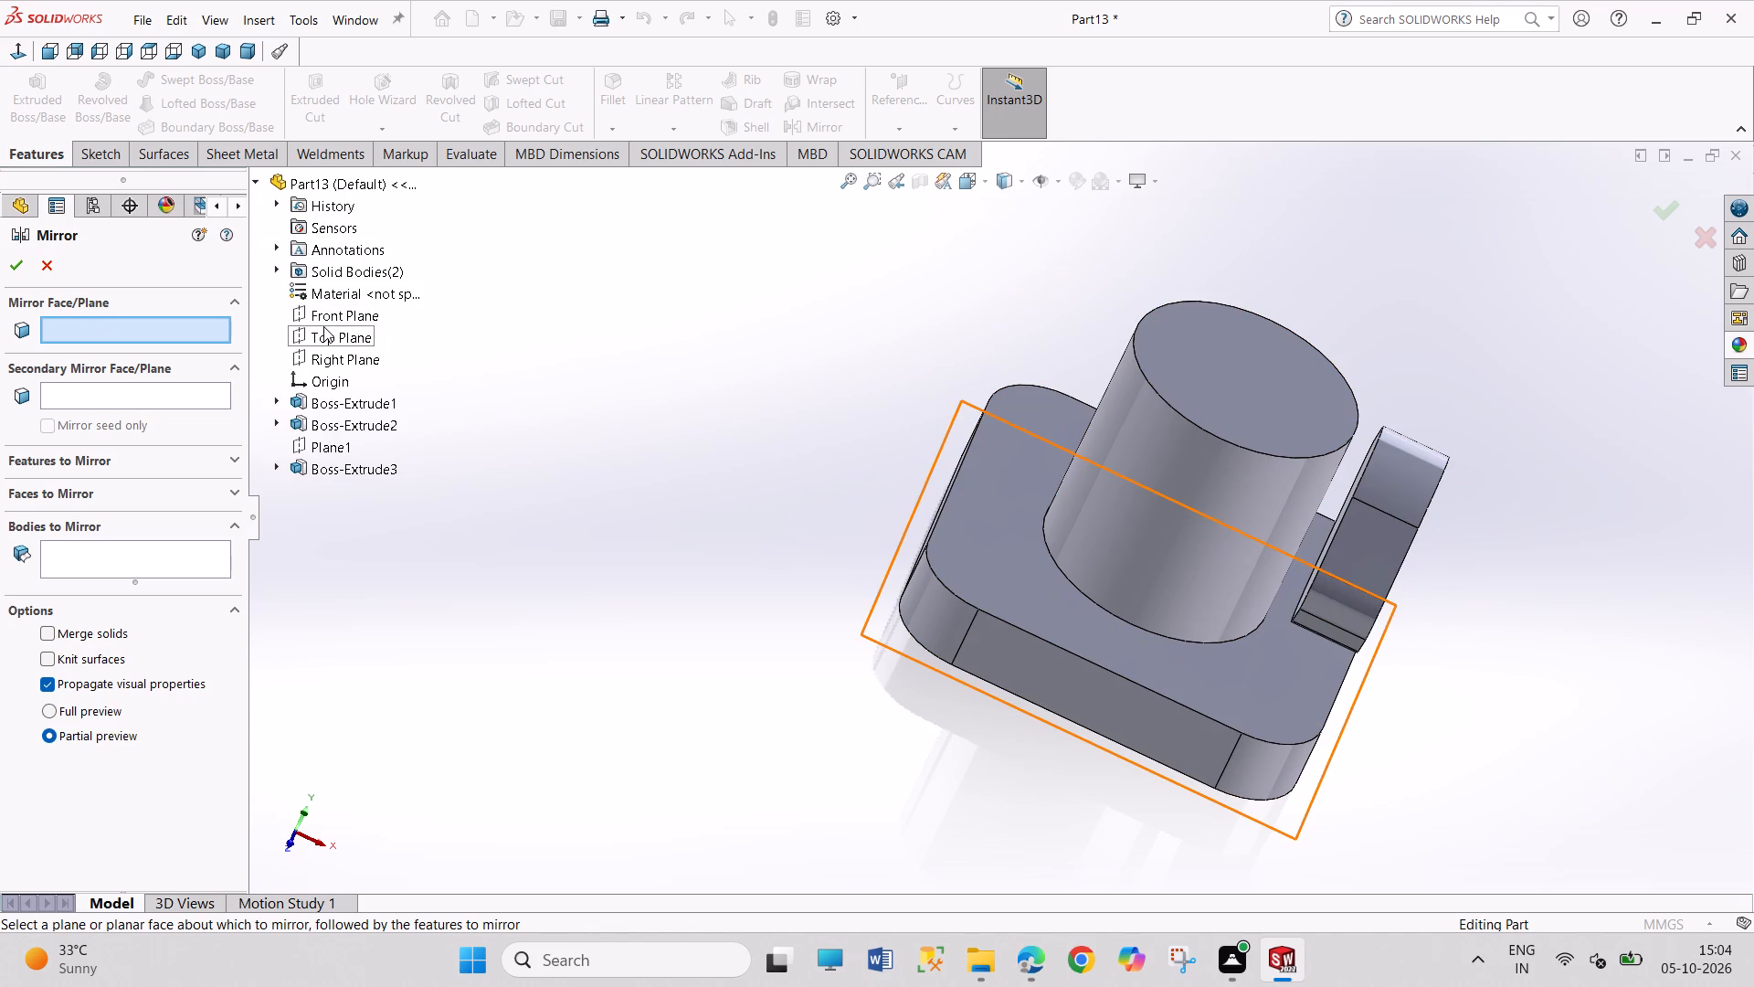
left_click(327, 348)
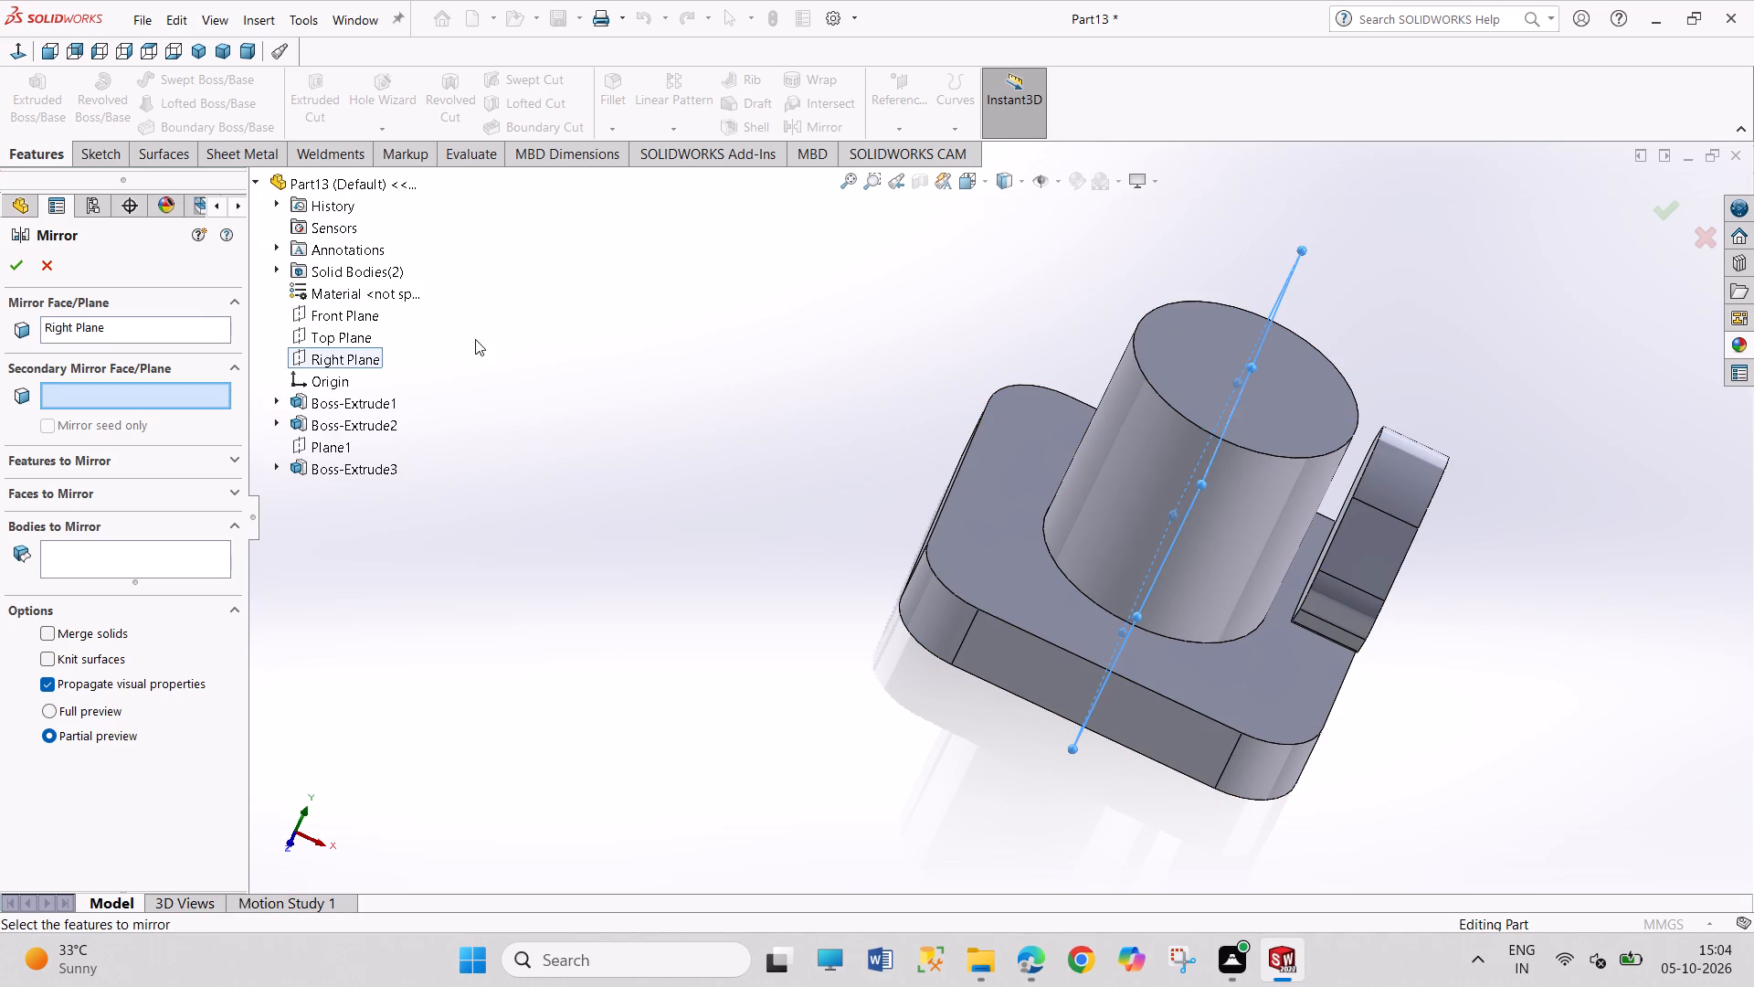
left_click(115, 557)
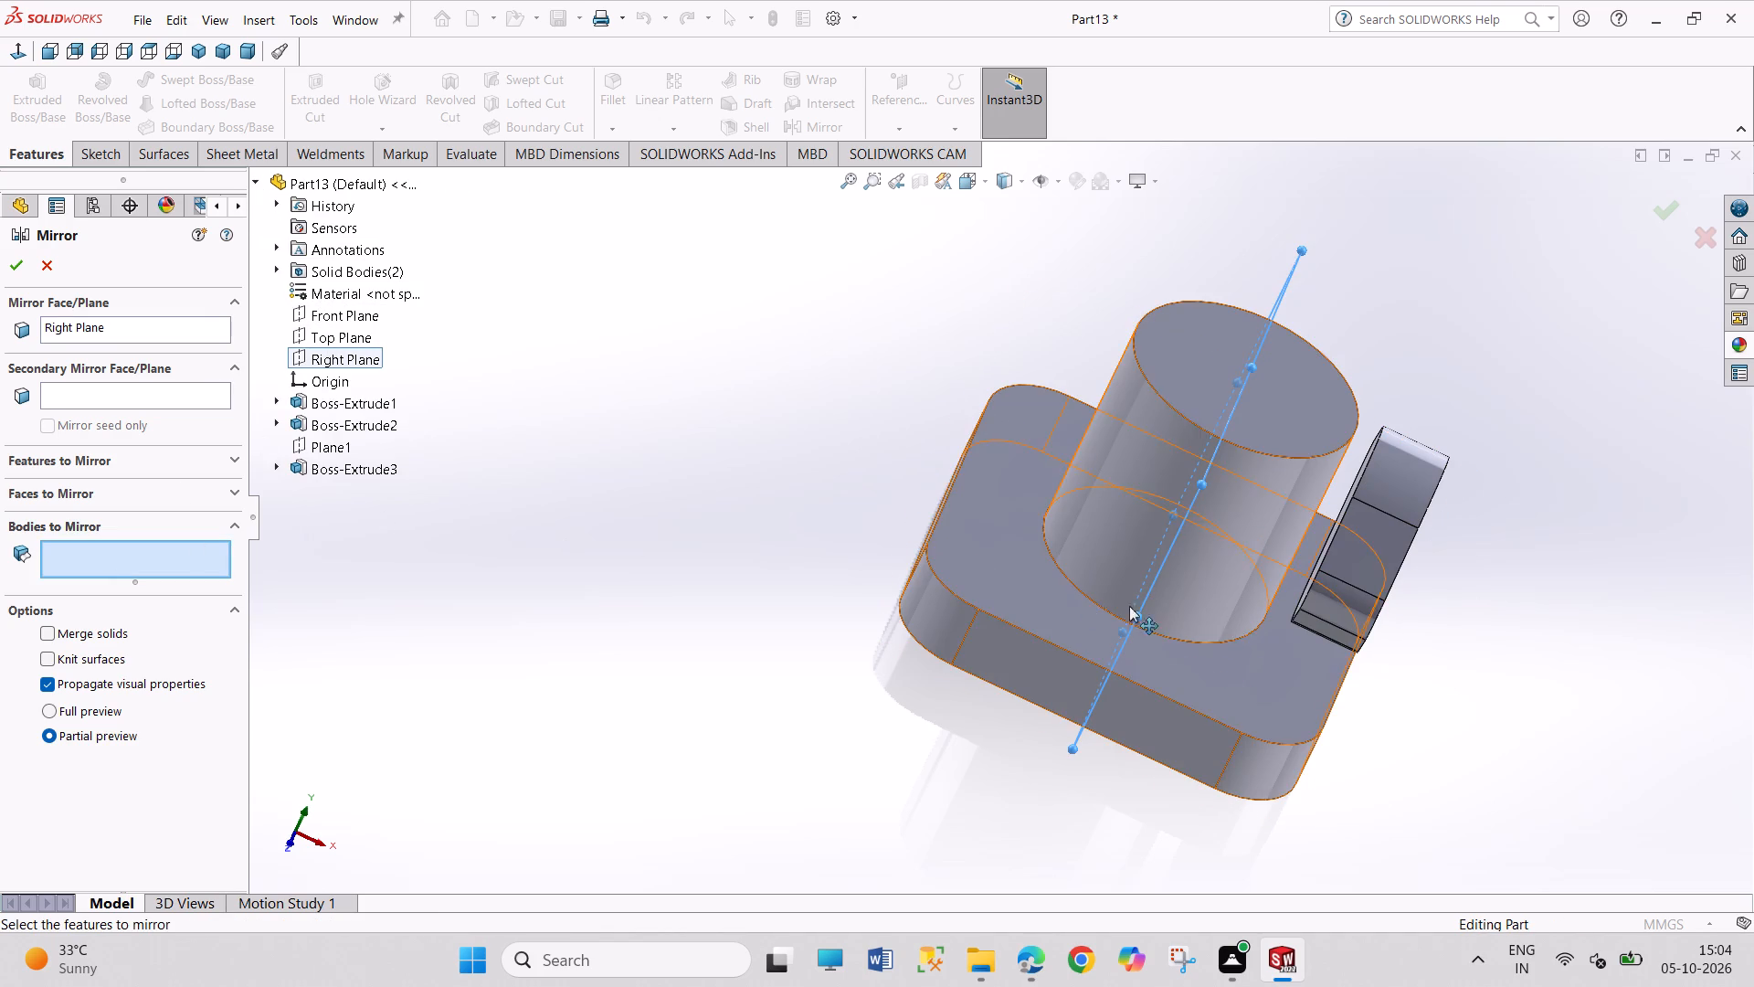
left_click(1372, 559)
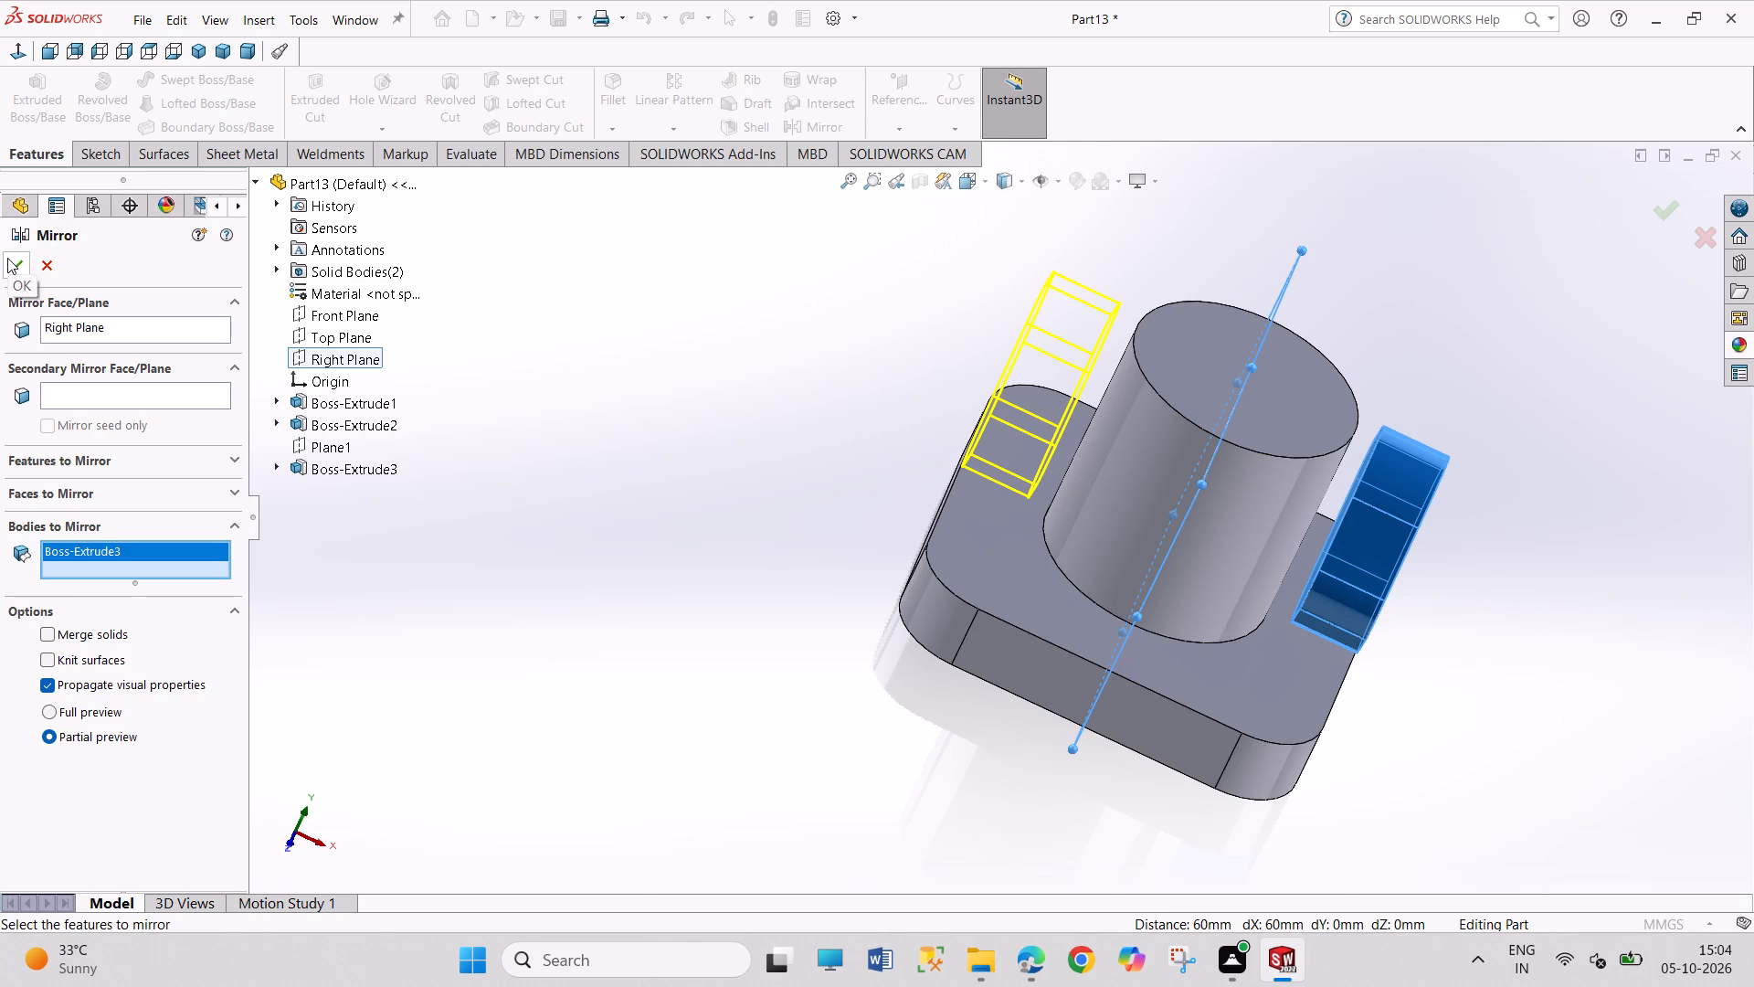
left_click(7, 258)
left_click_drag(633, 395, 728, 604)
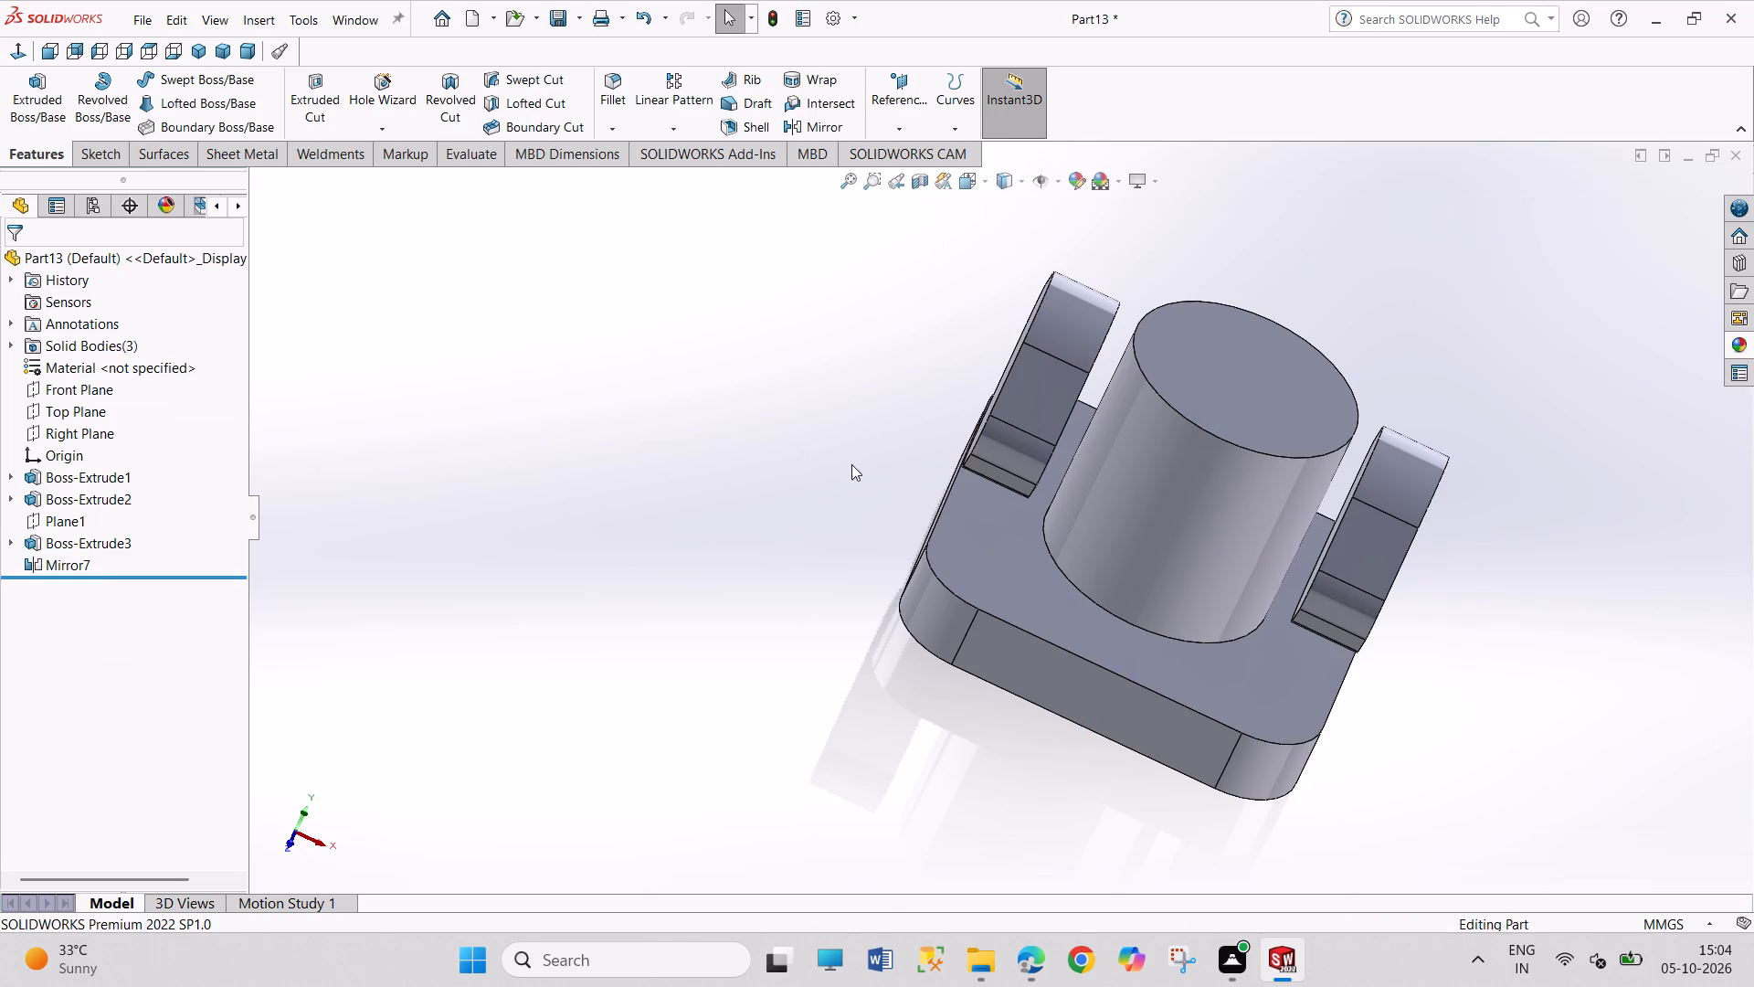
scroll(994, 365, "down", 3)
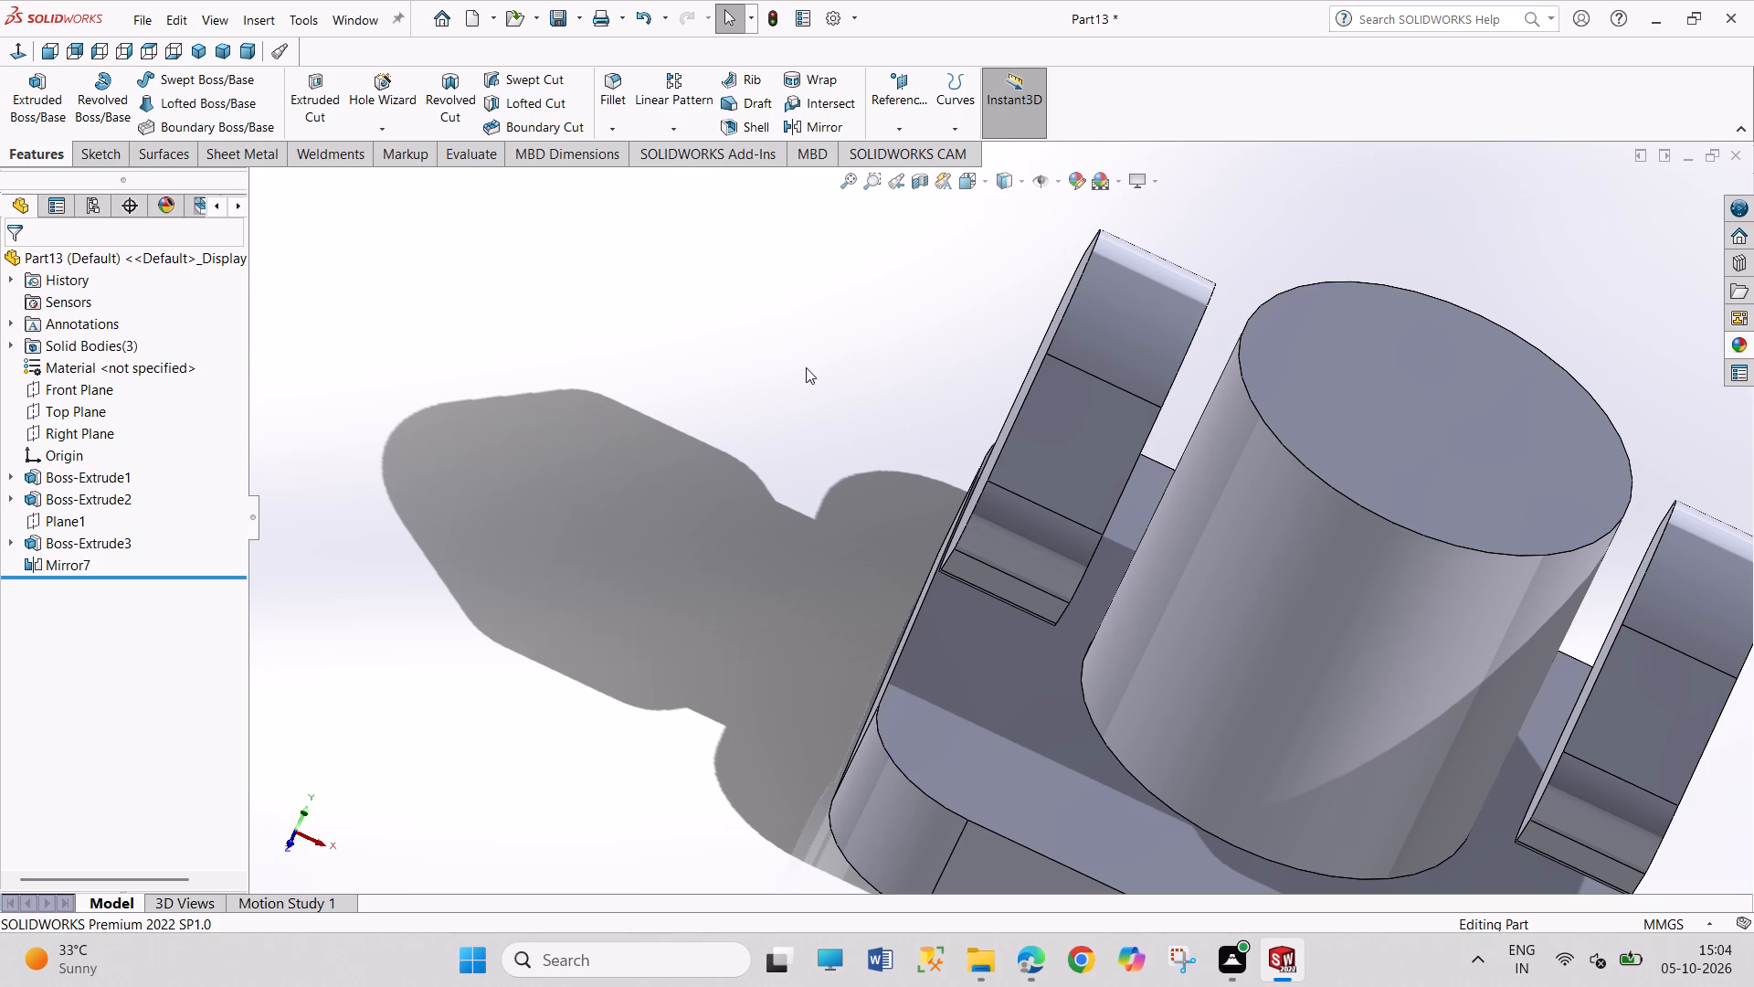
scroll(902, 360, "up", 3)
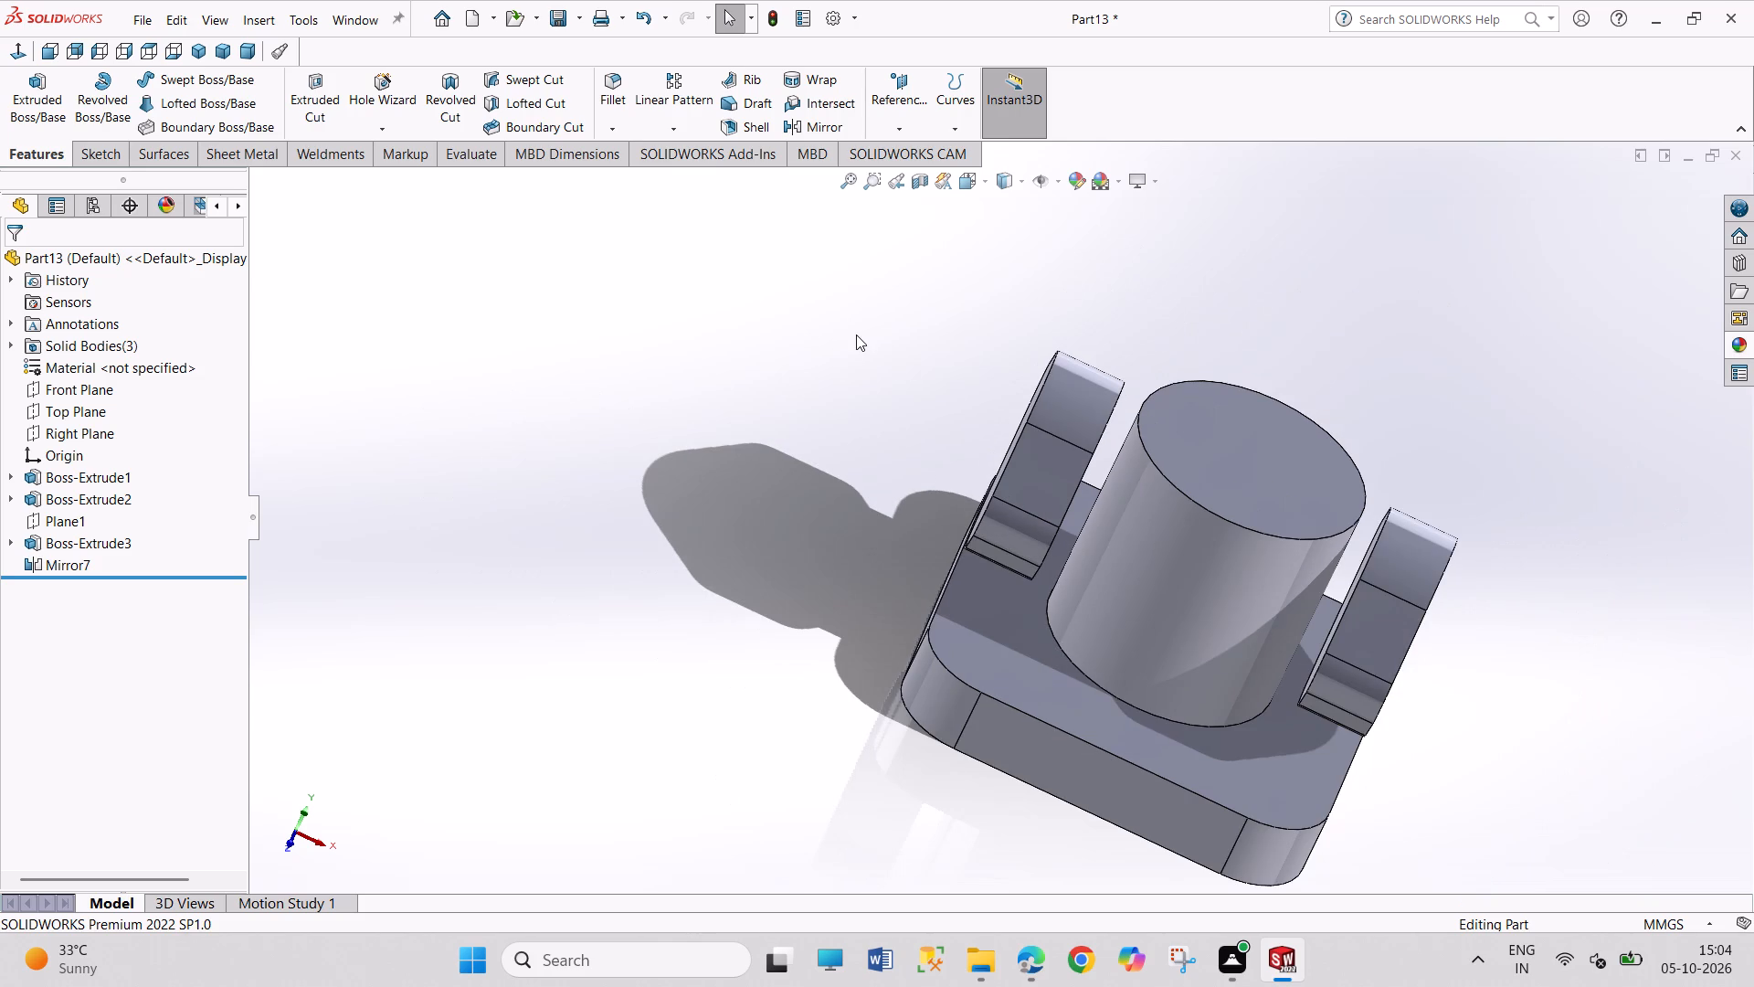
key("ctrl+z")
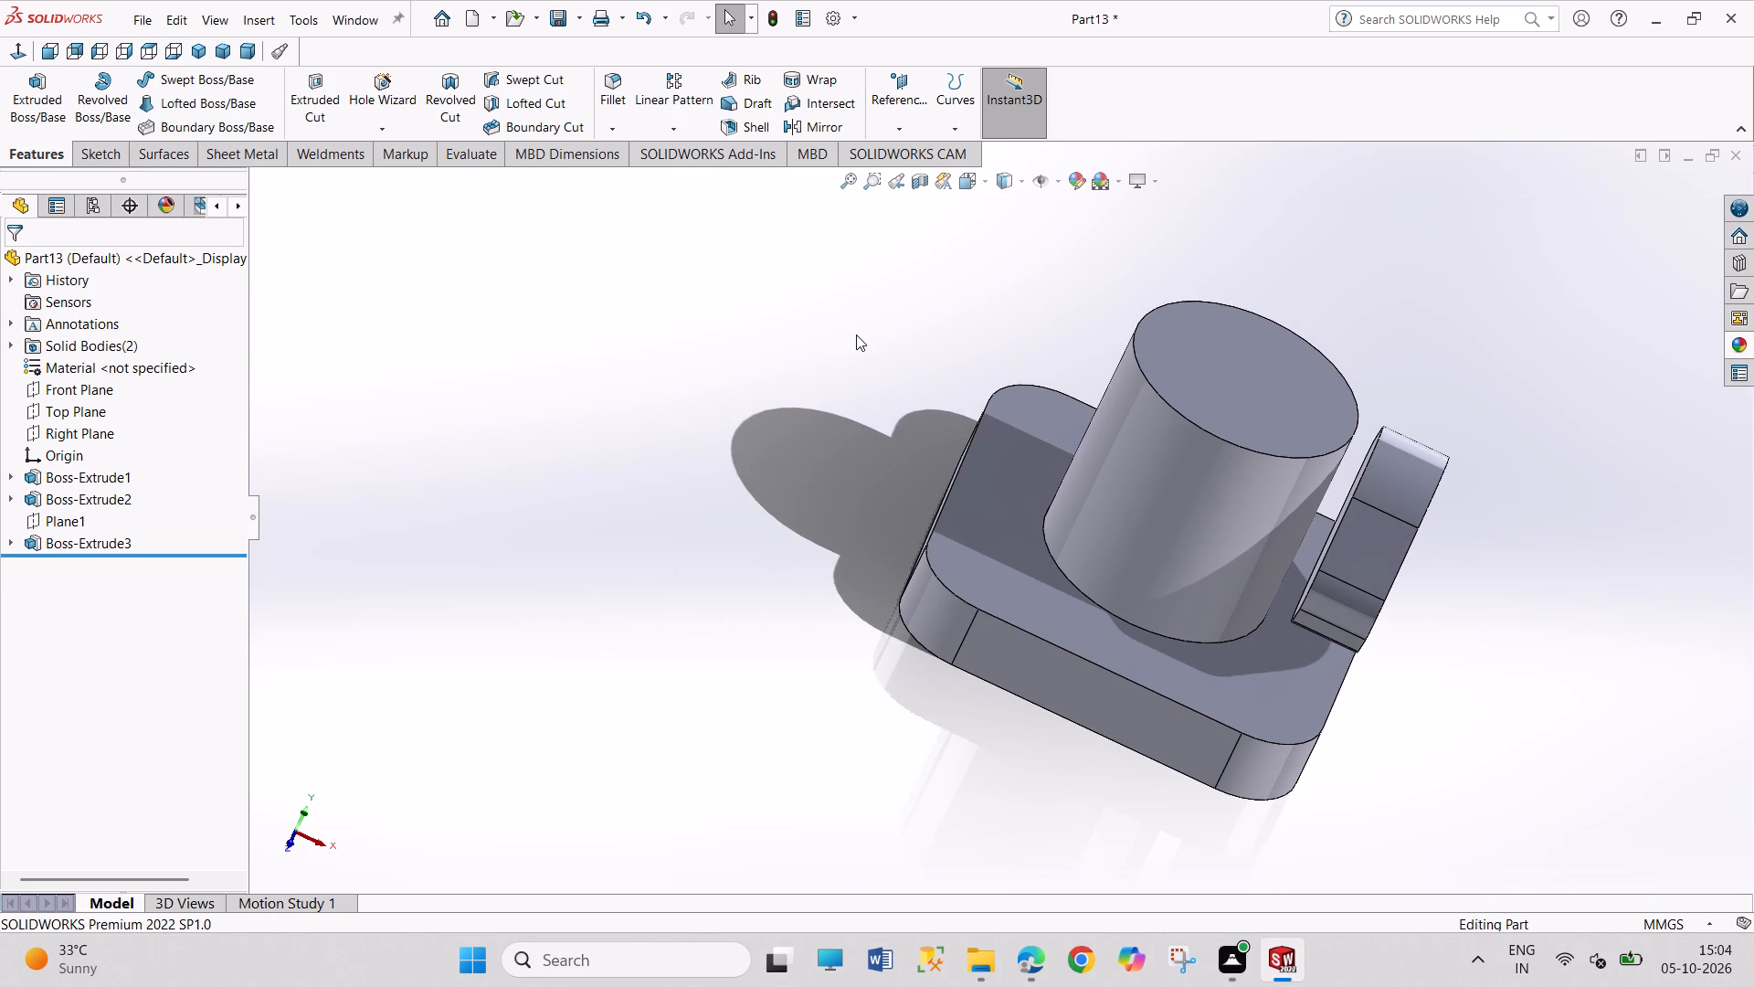
Mirror the side flange body about the Right Plane with Merge solids off.
left_click(685, 126)
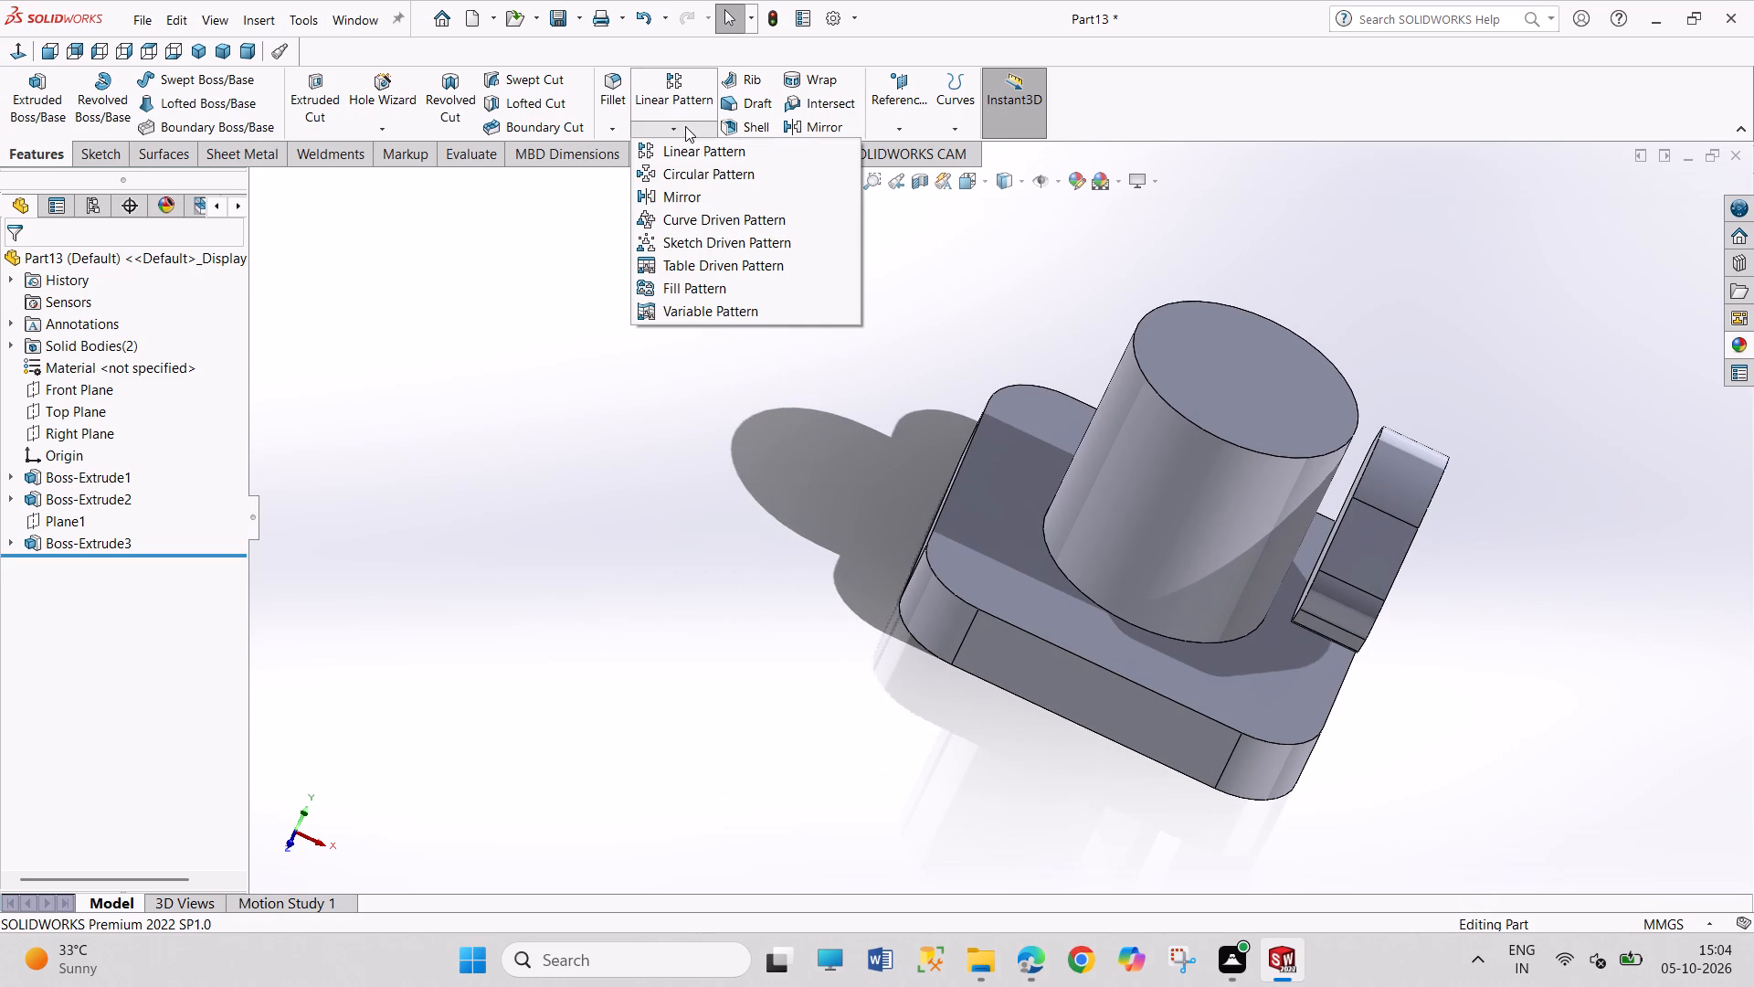
left_click(690, 191)
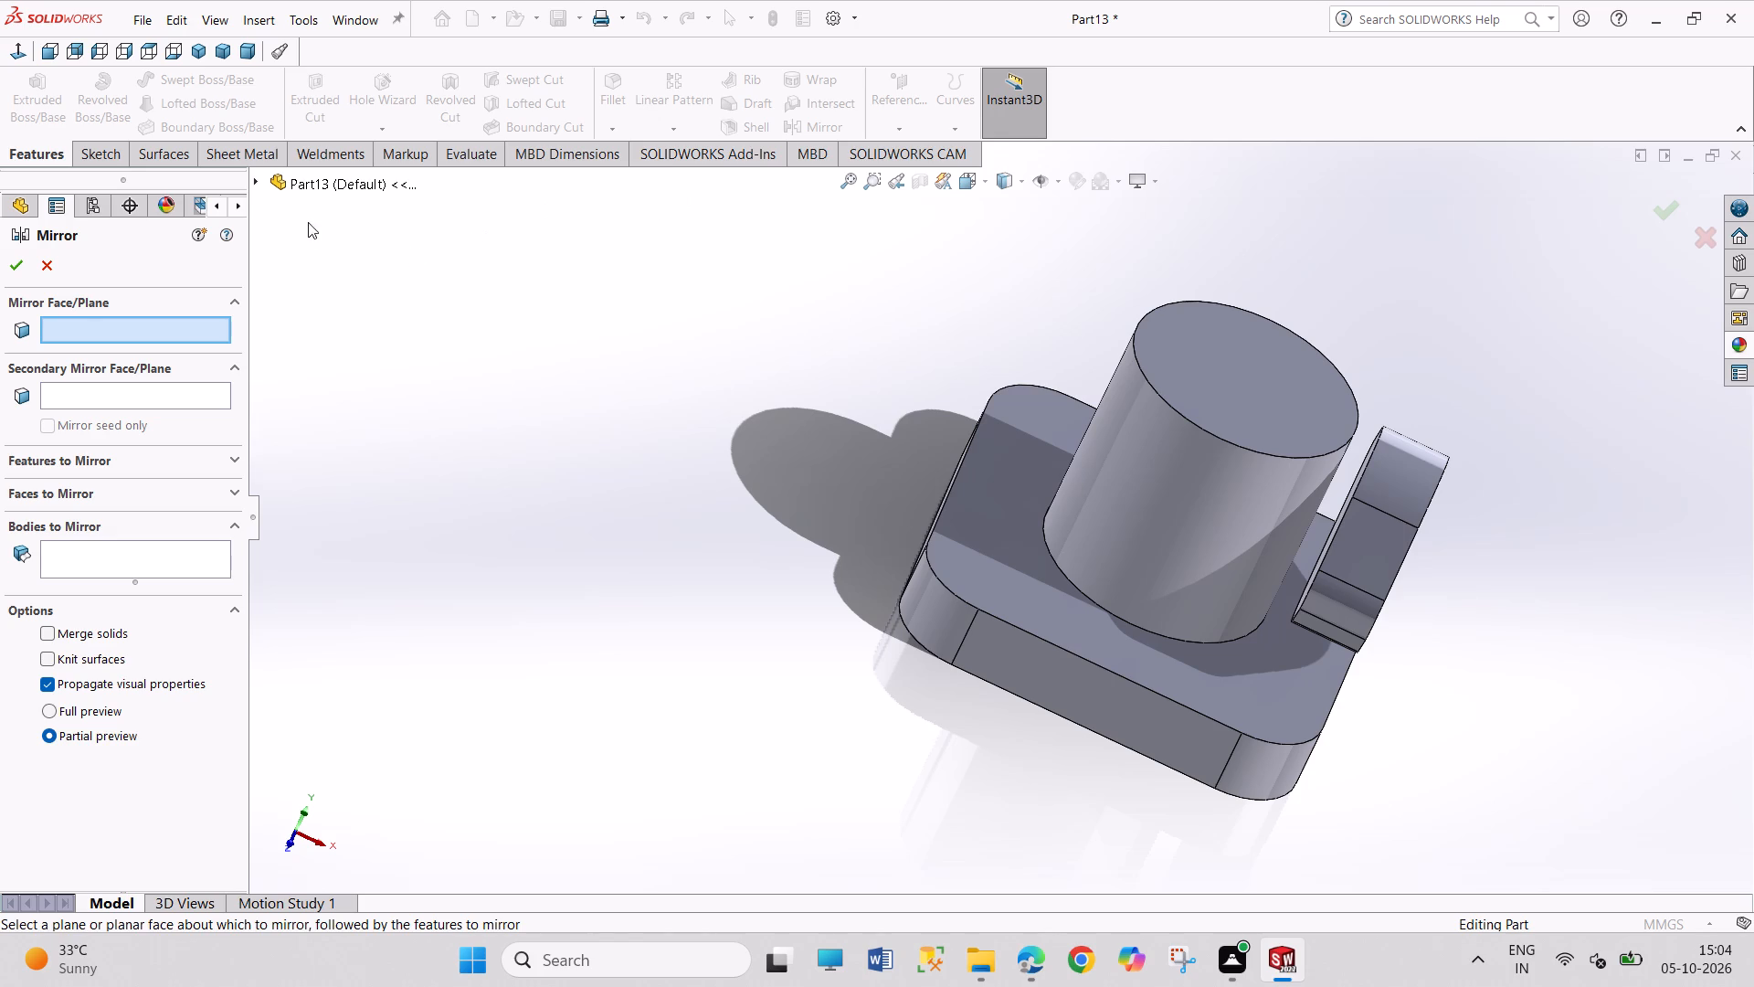
left_click(257, 184)
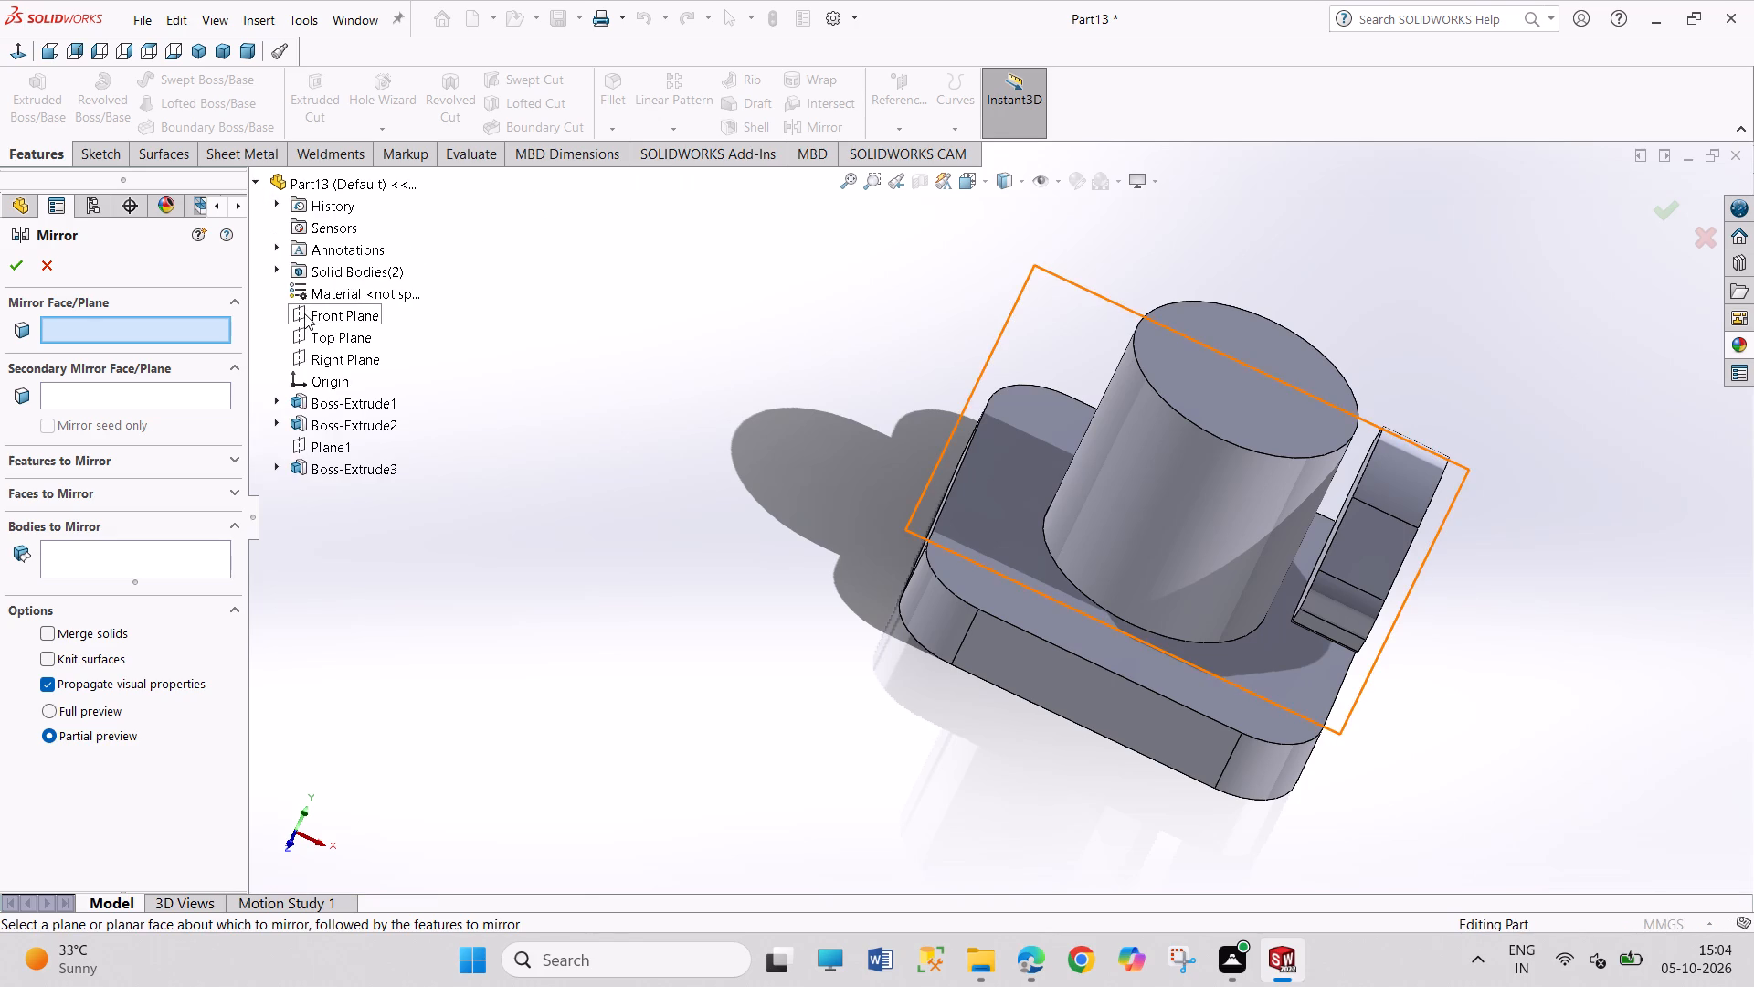
left_click(312, 346)
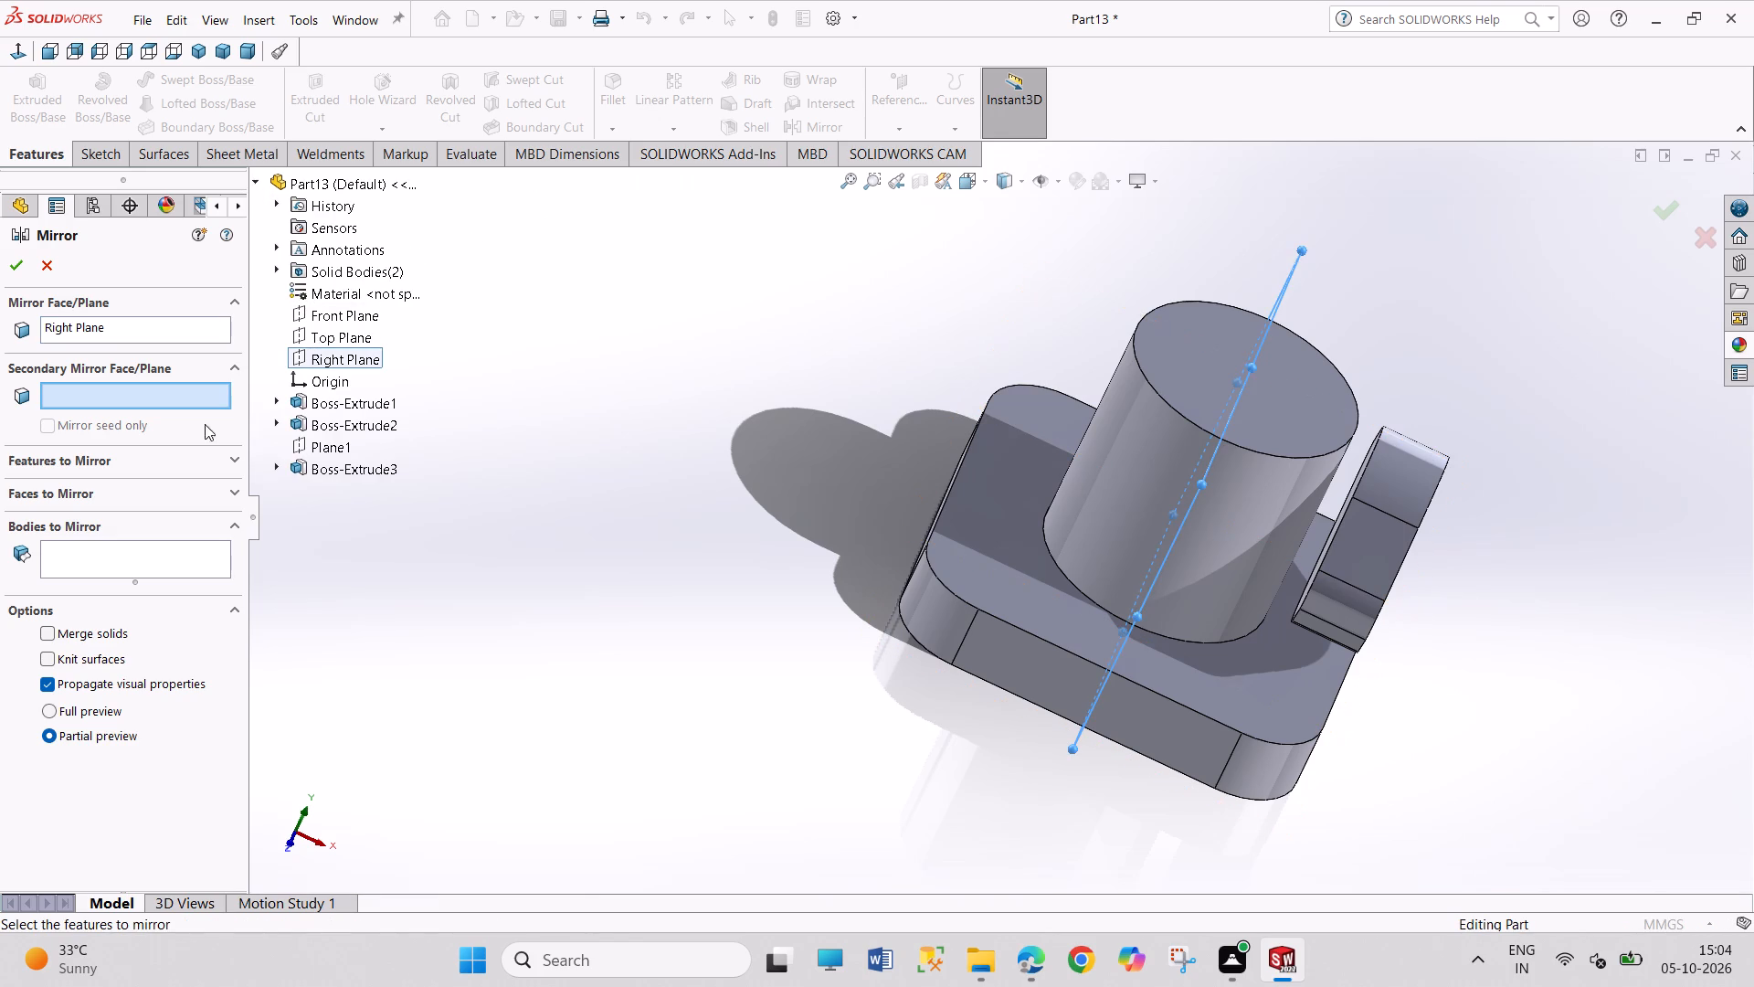
left_click(140, 551)
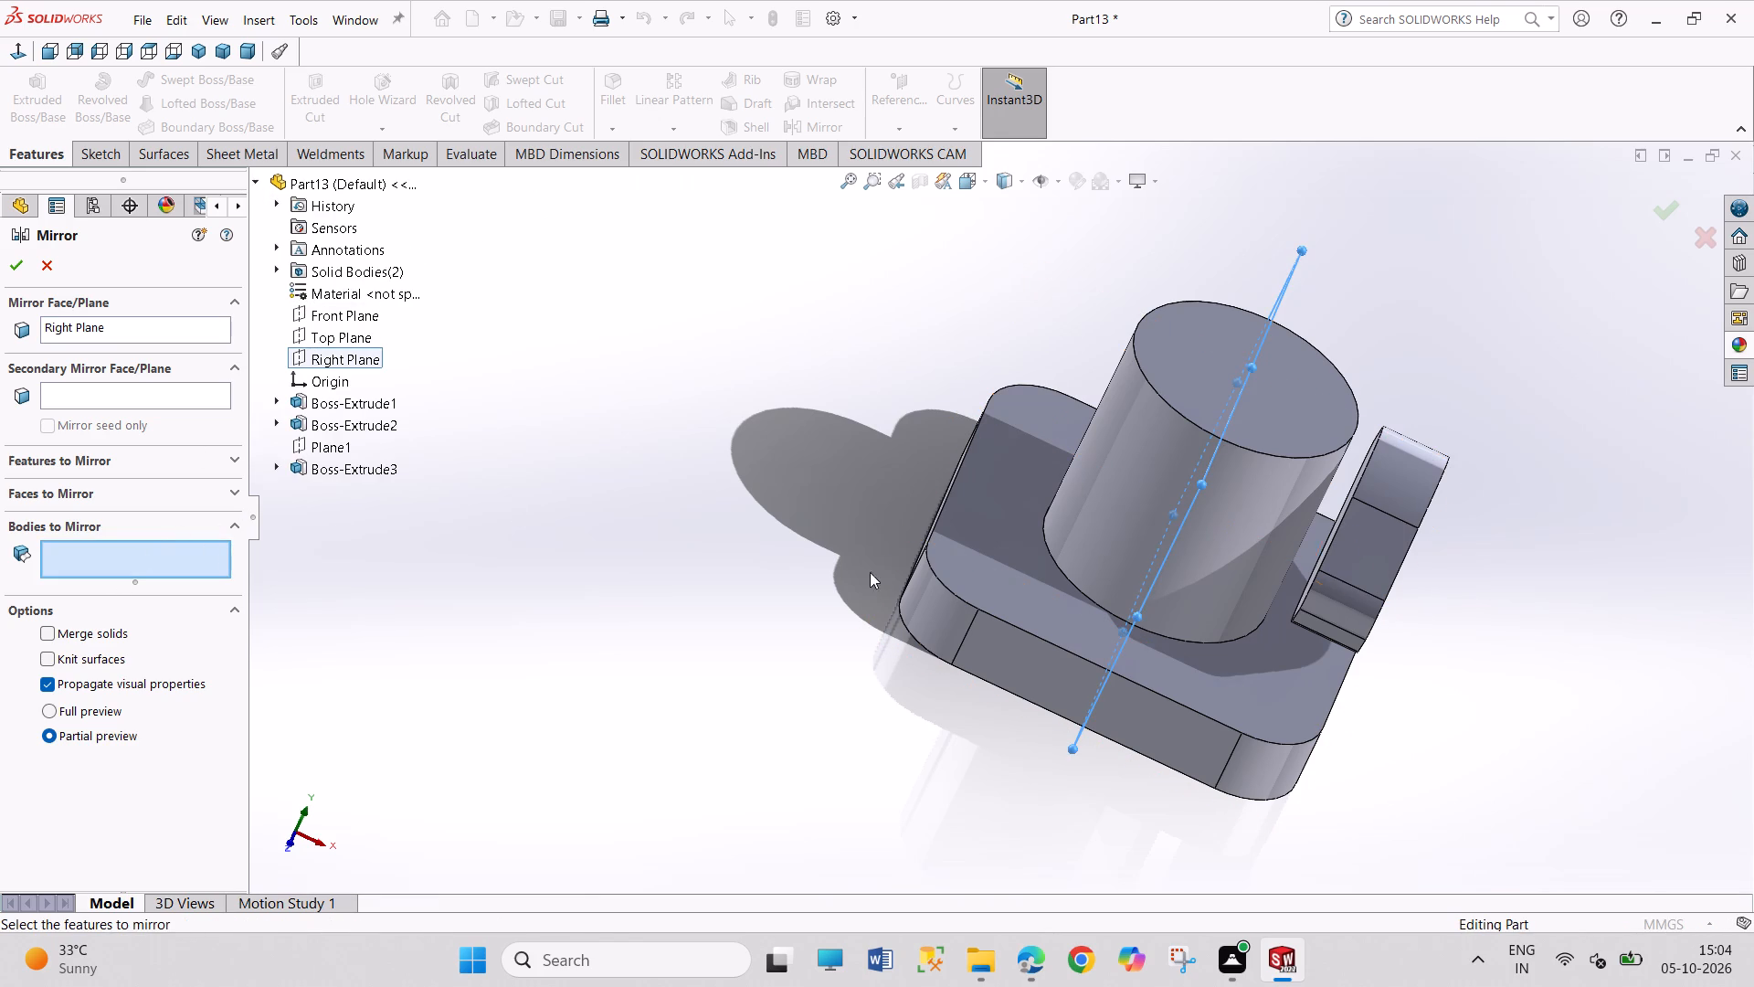
left_click(1384, 546)
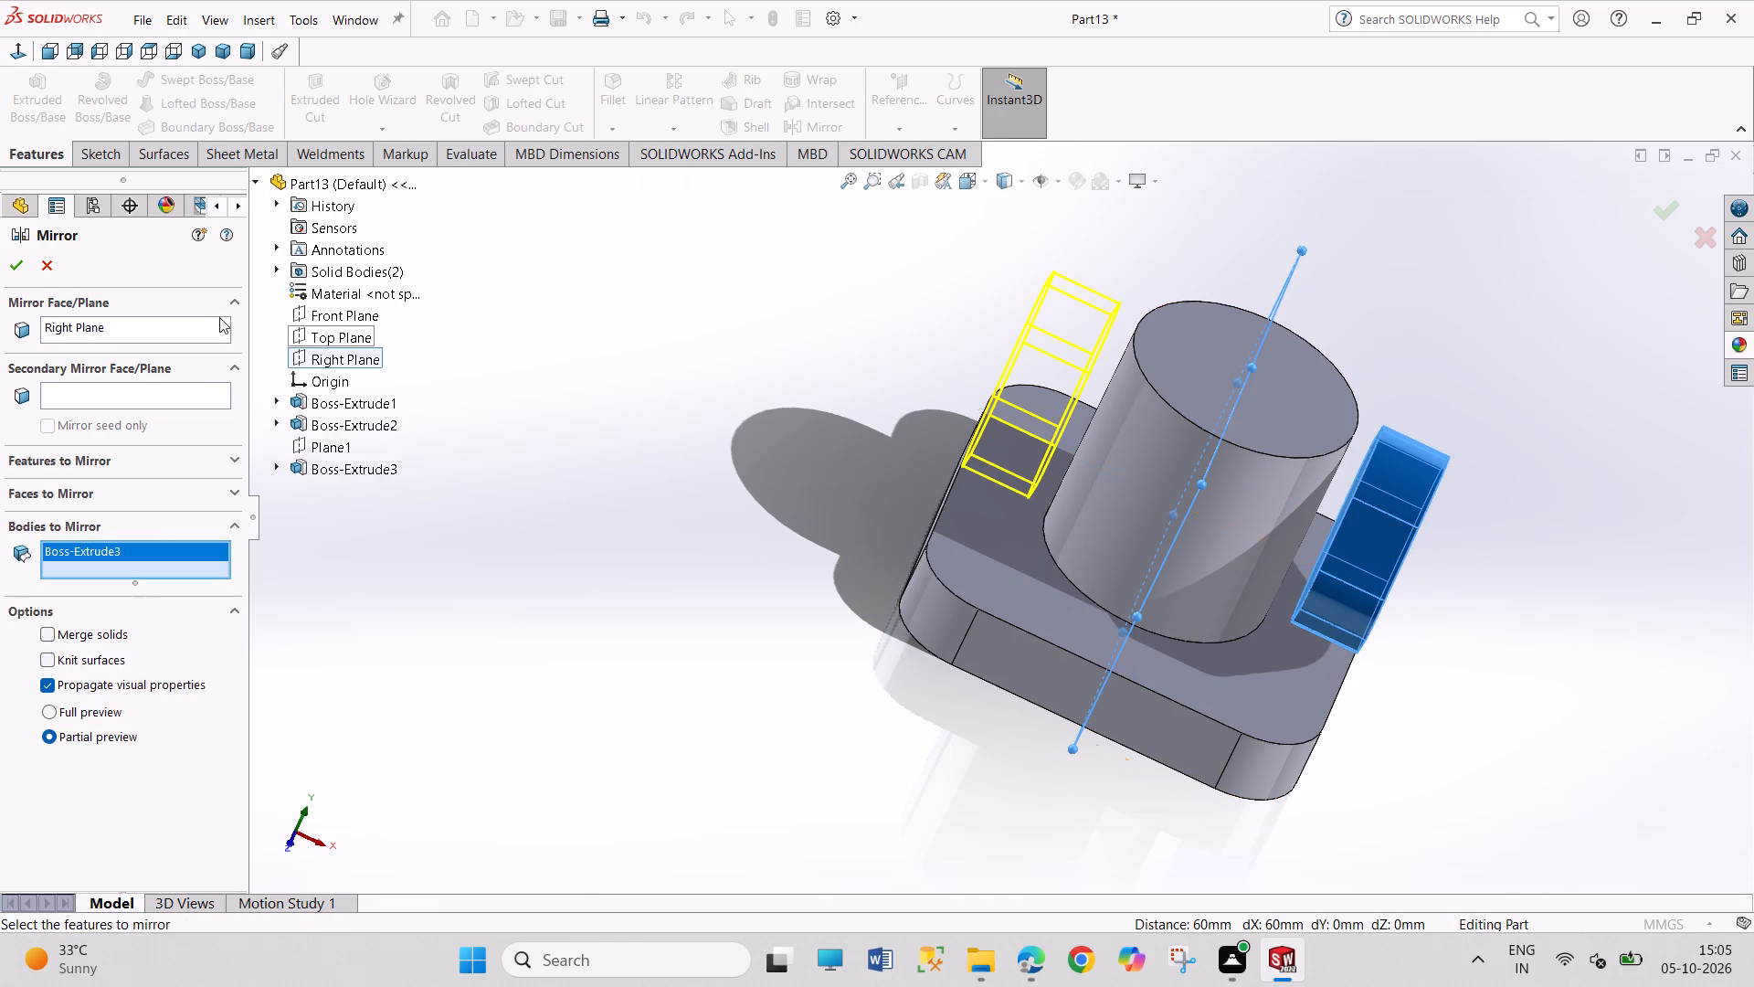
left_click(24, 271)
scroll(996, 451, "down", 3)
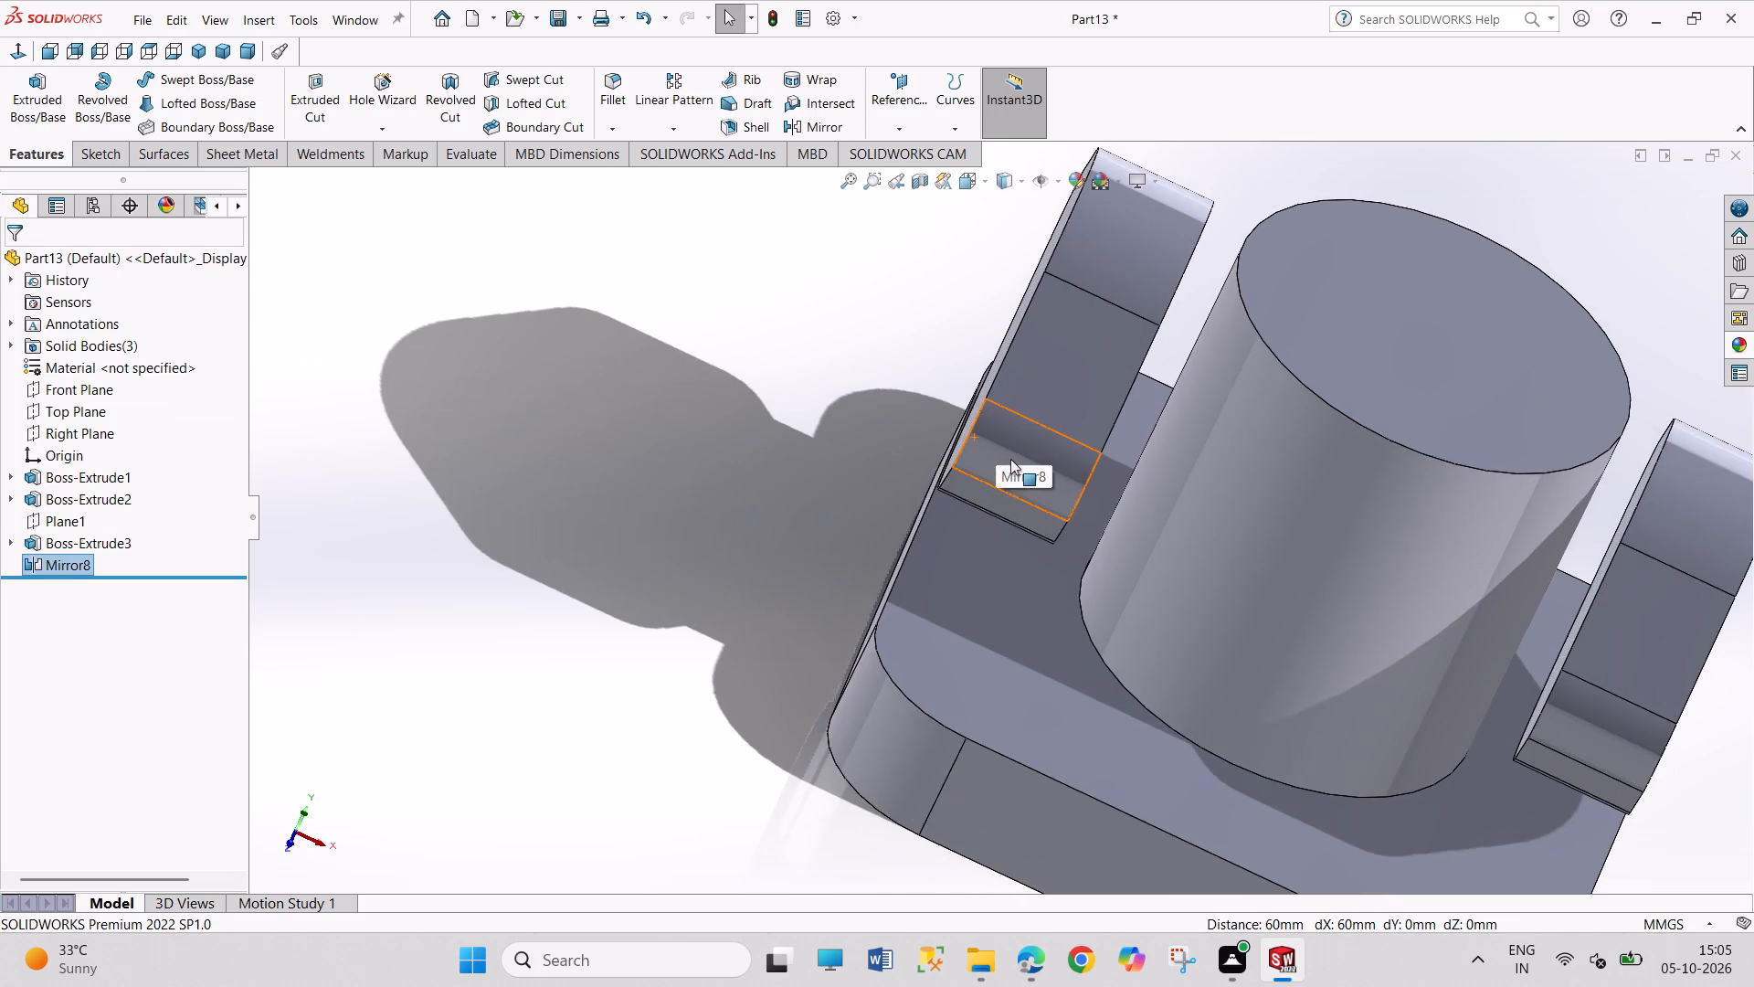
scroll(1010, 459, "up", 5)
Start a sketch on the original side flange's outer face and draw a circle about 48 mm in diameter at its centre.
middle_click_drag(1516, 652, 1482, 658)
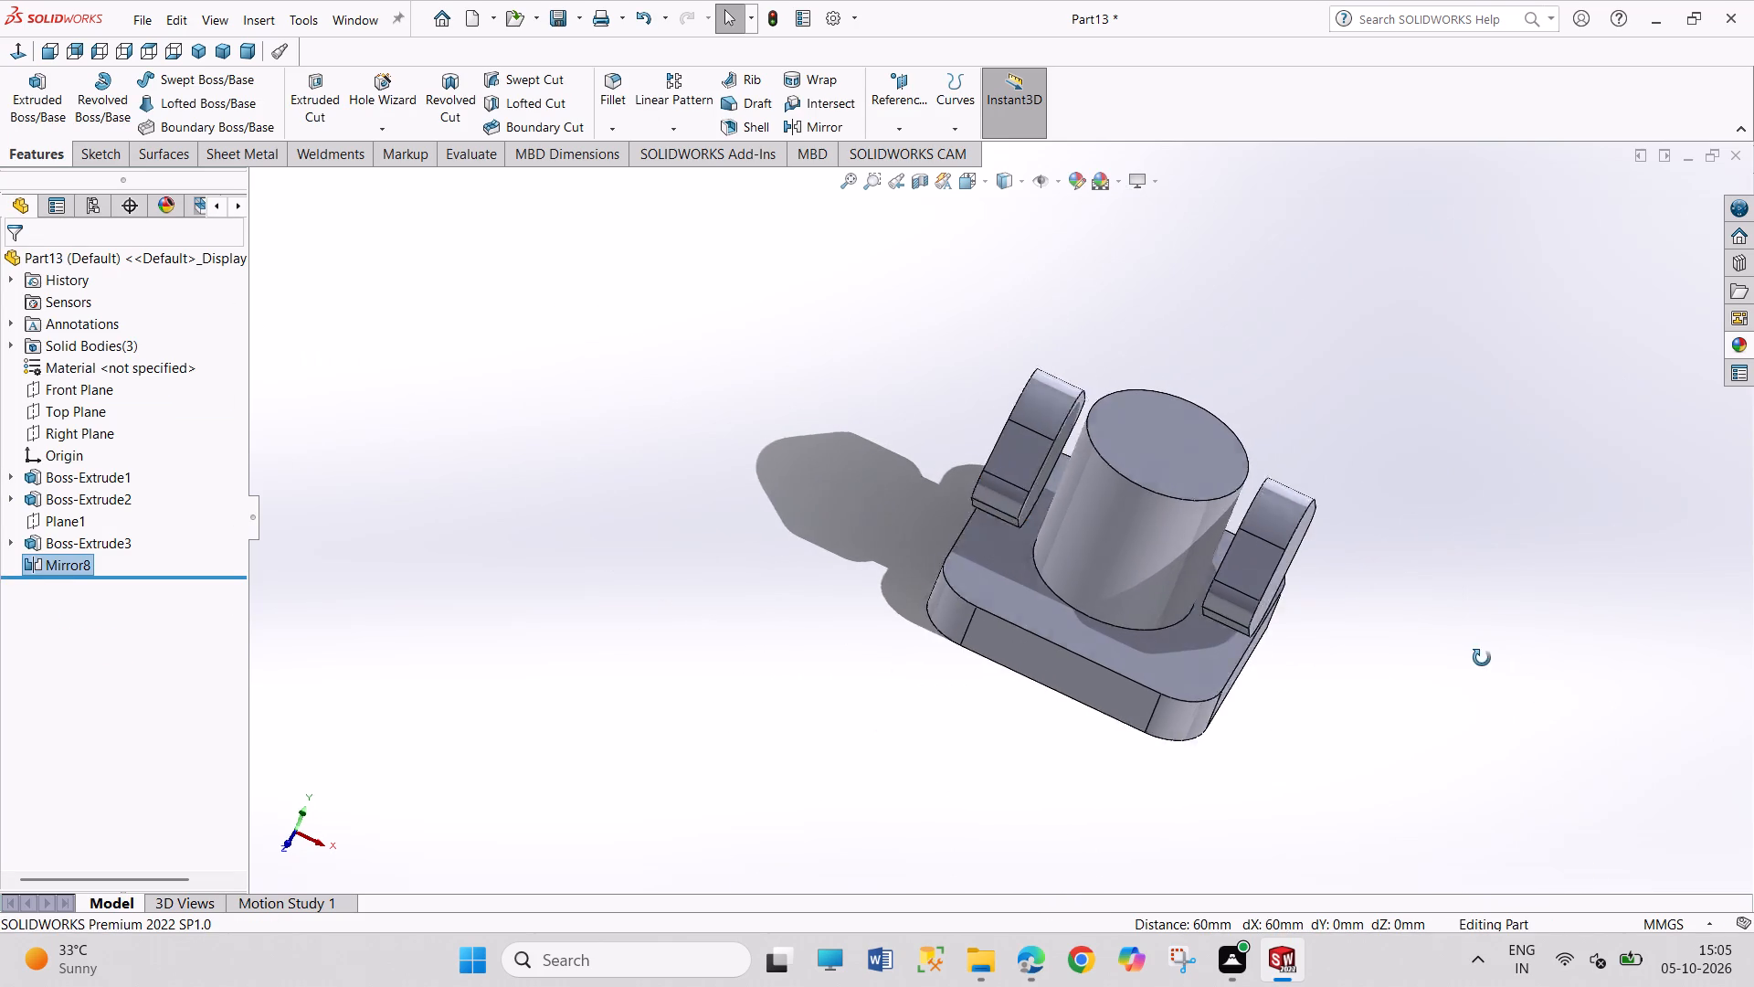
middle_click_drag(1482, 658, 1443, 650)
scroll(1468, 659, "up", 1)
scroll(1251, 521, "down", 4)
left_click(1136, 551)
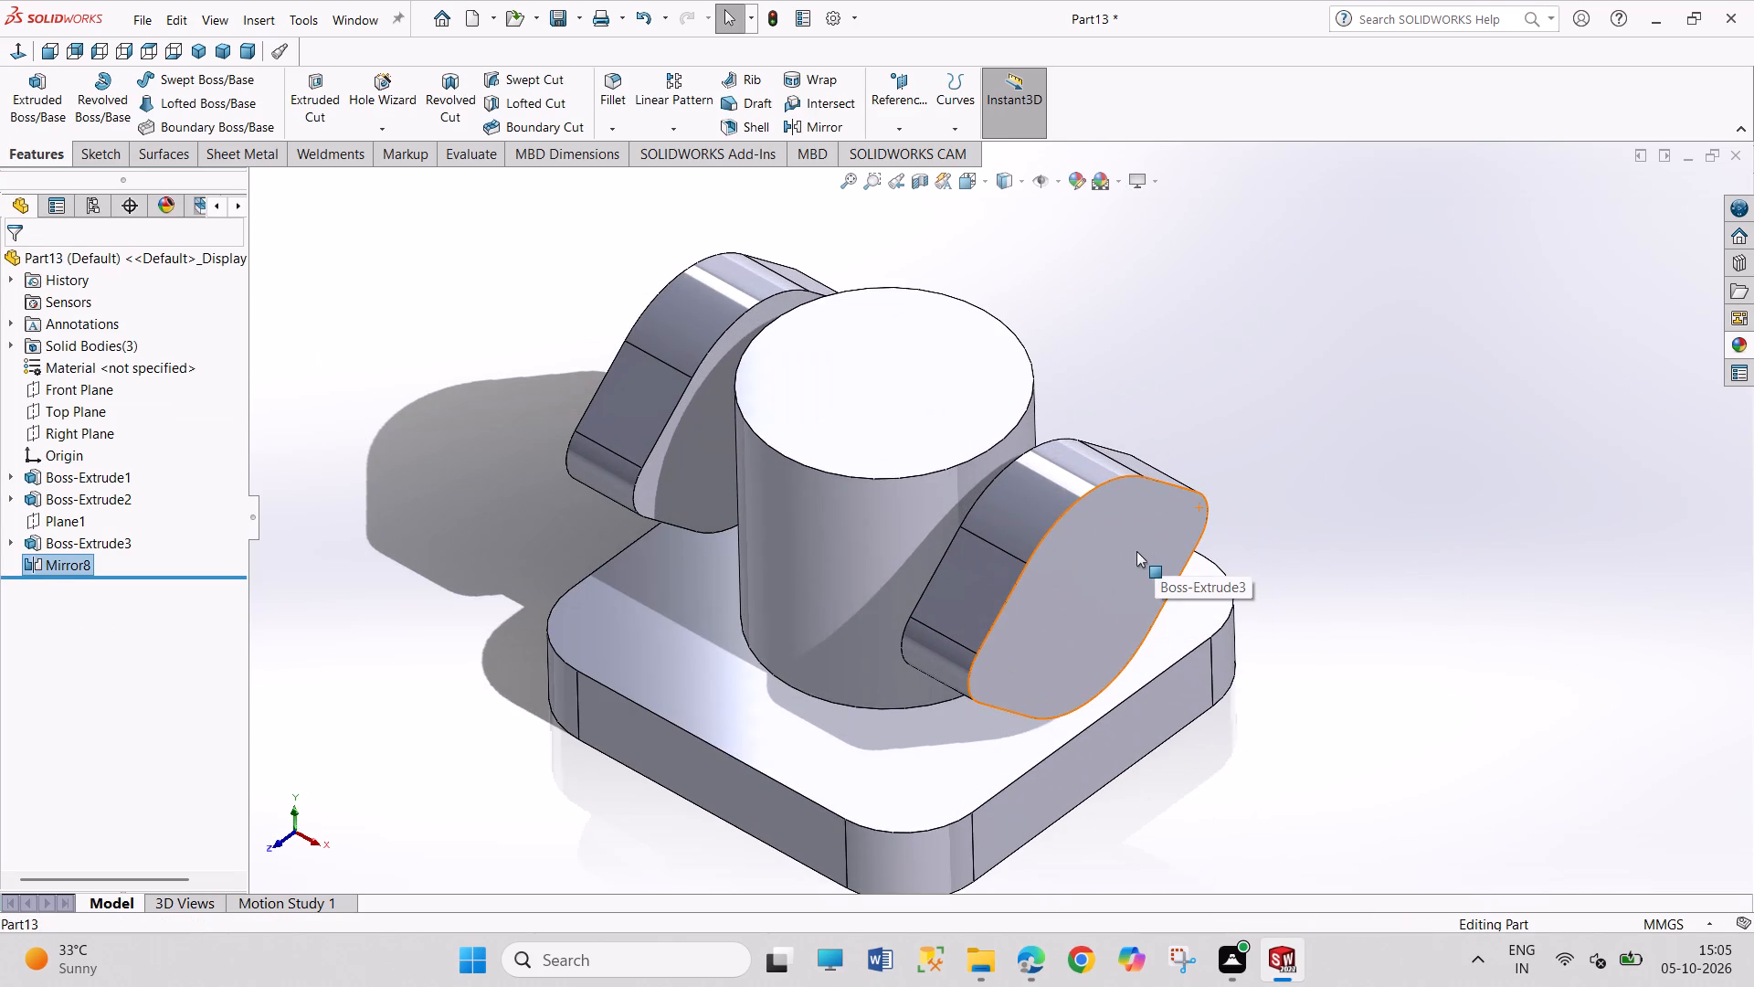
left_click(1222, 498)
left_click_drag(1423, 539, 1425, 543)
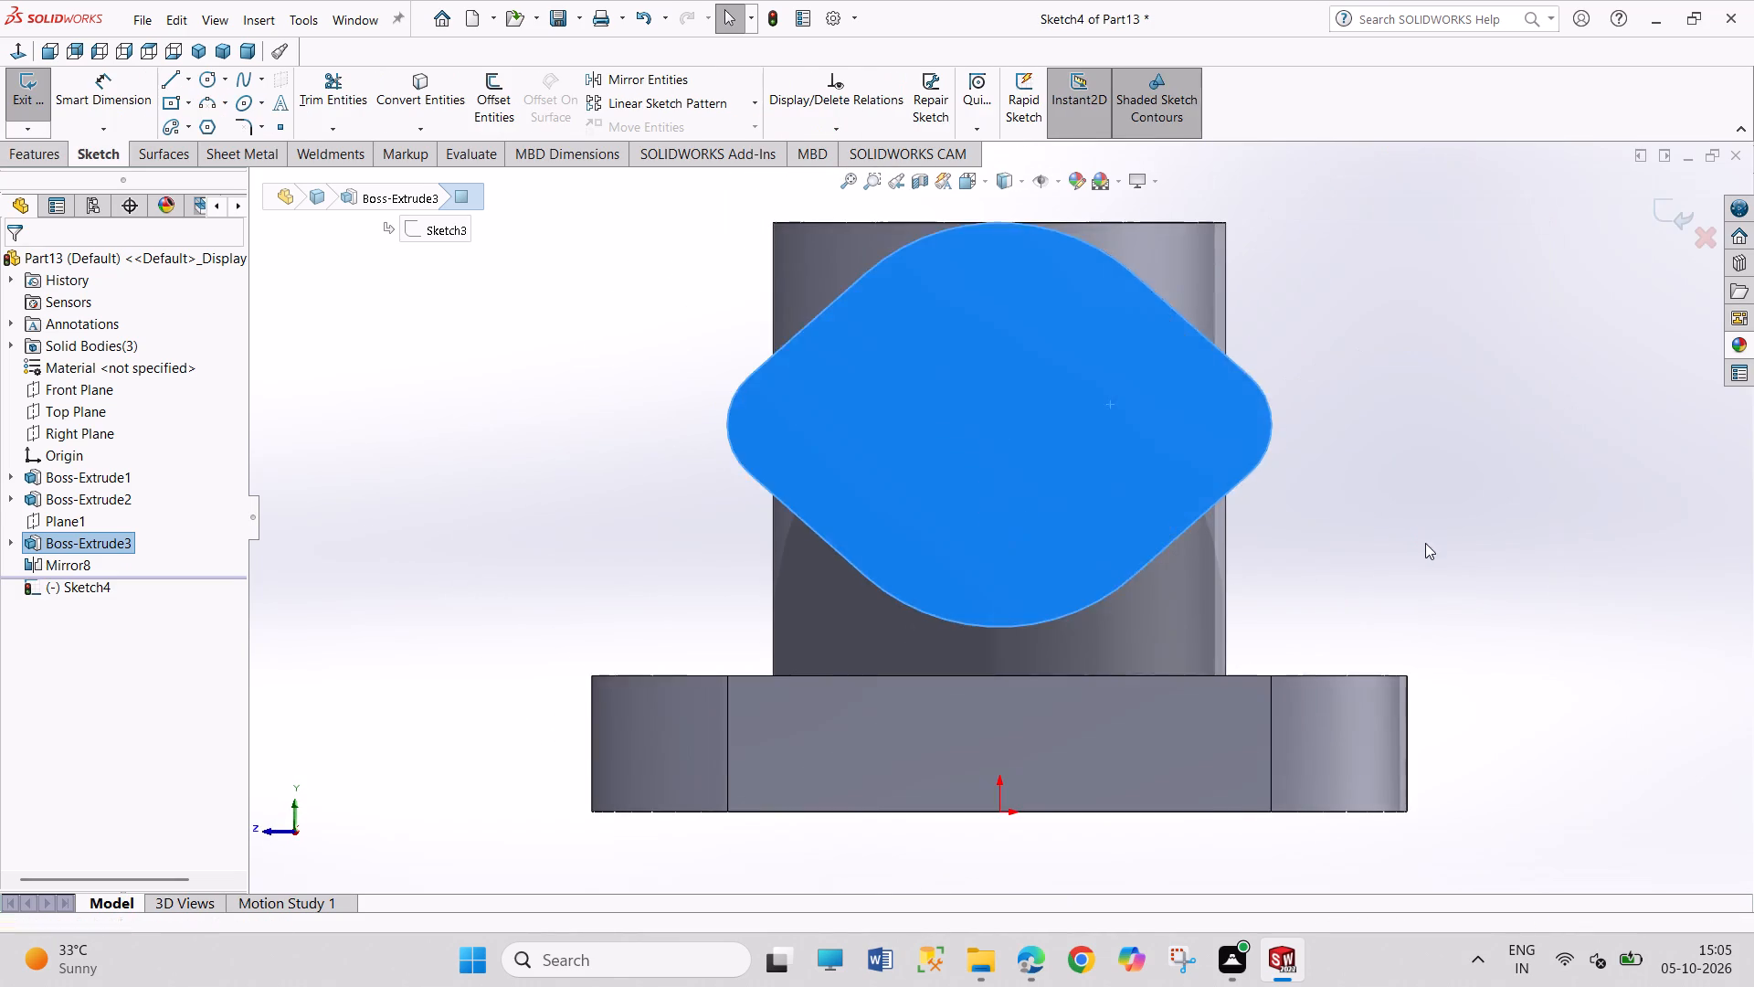
left_click_drag(1425, 543, 1474, 670)
left_click(206, 81)
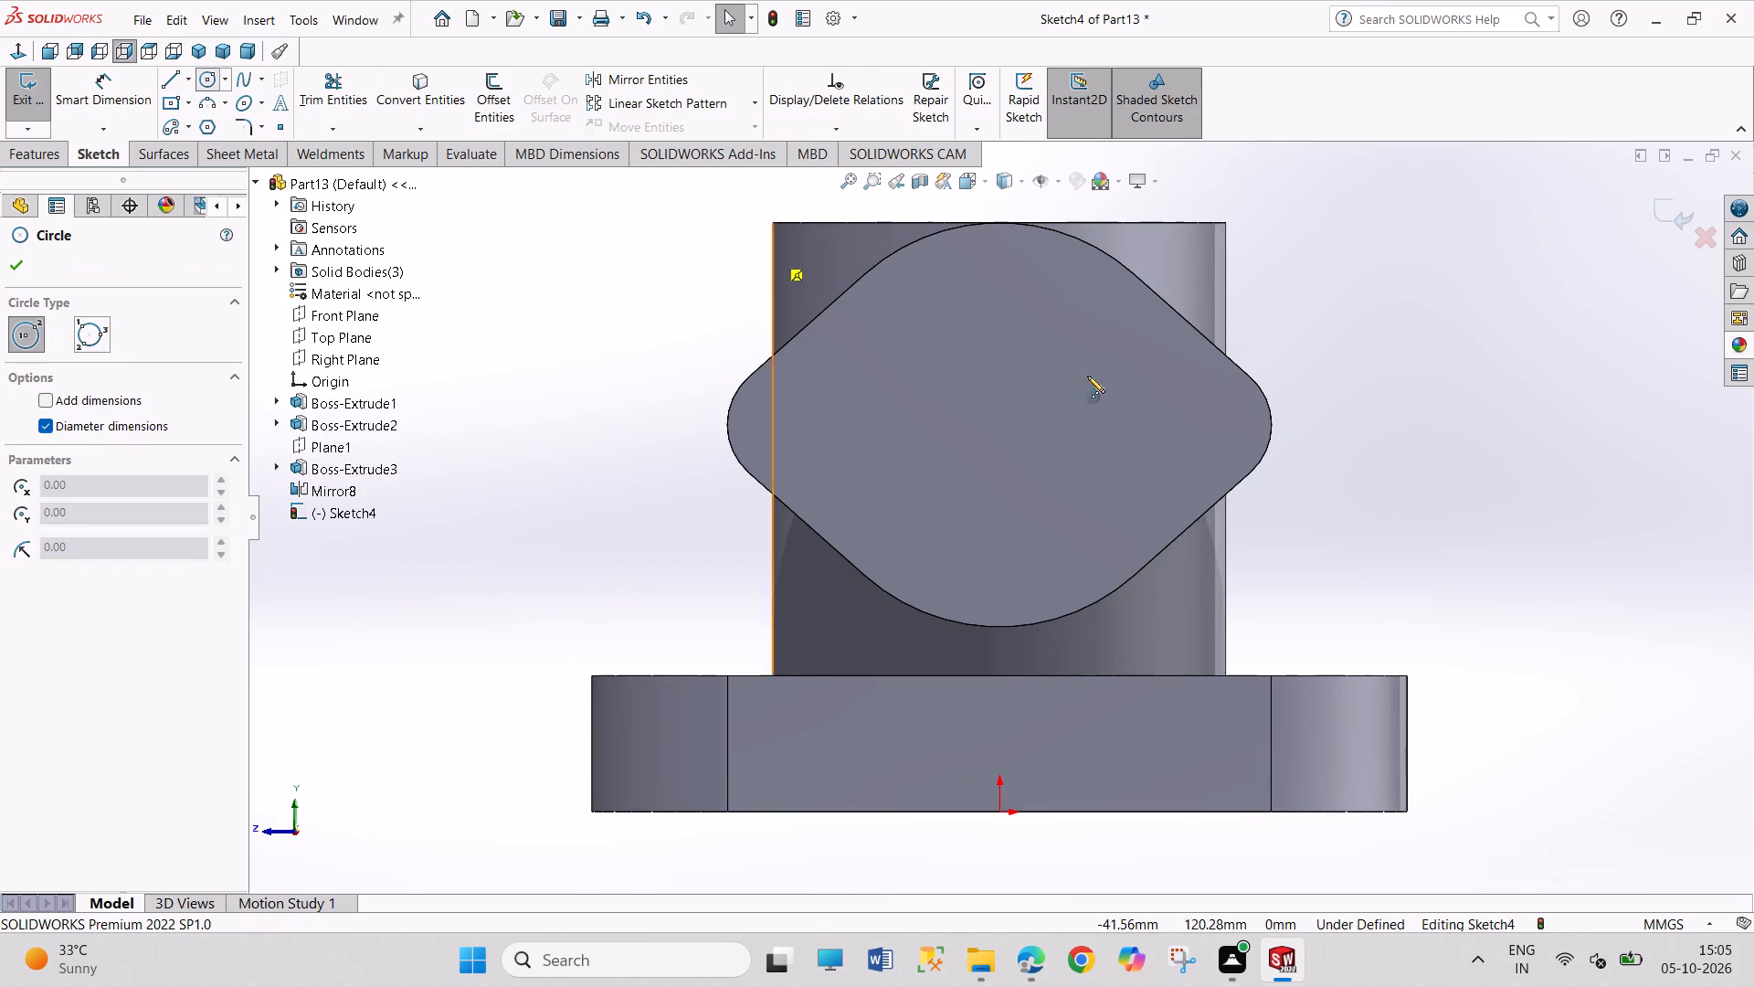
left_click(999, 421)
left_click(1046, 523)
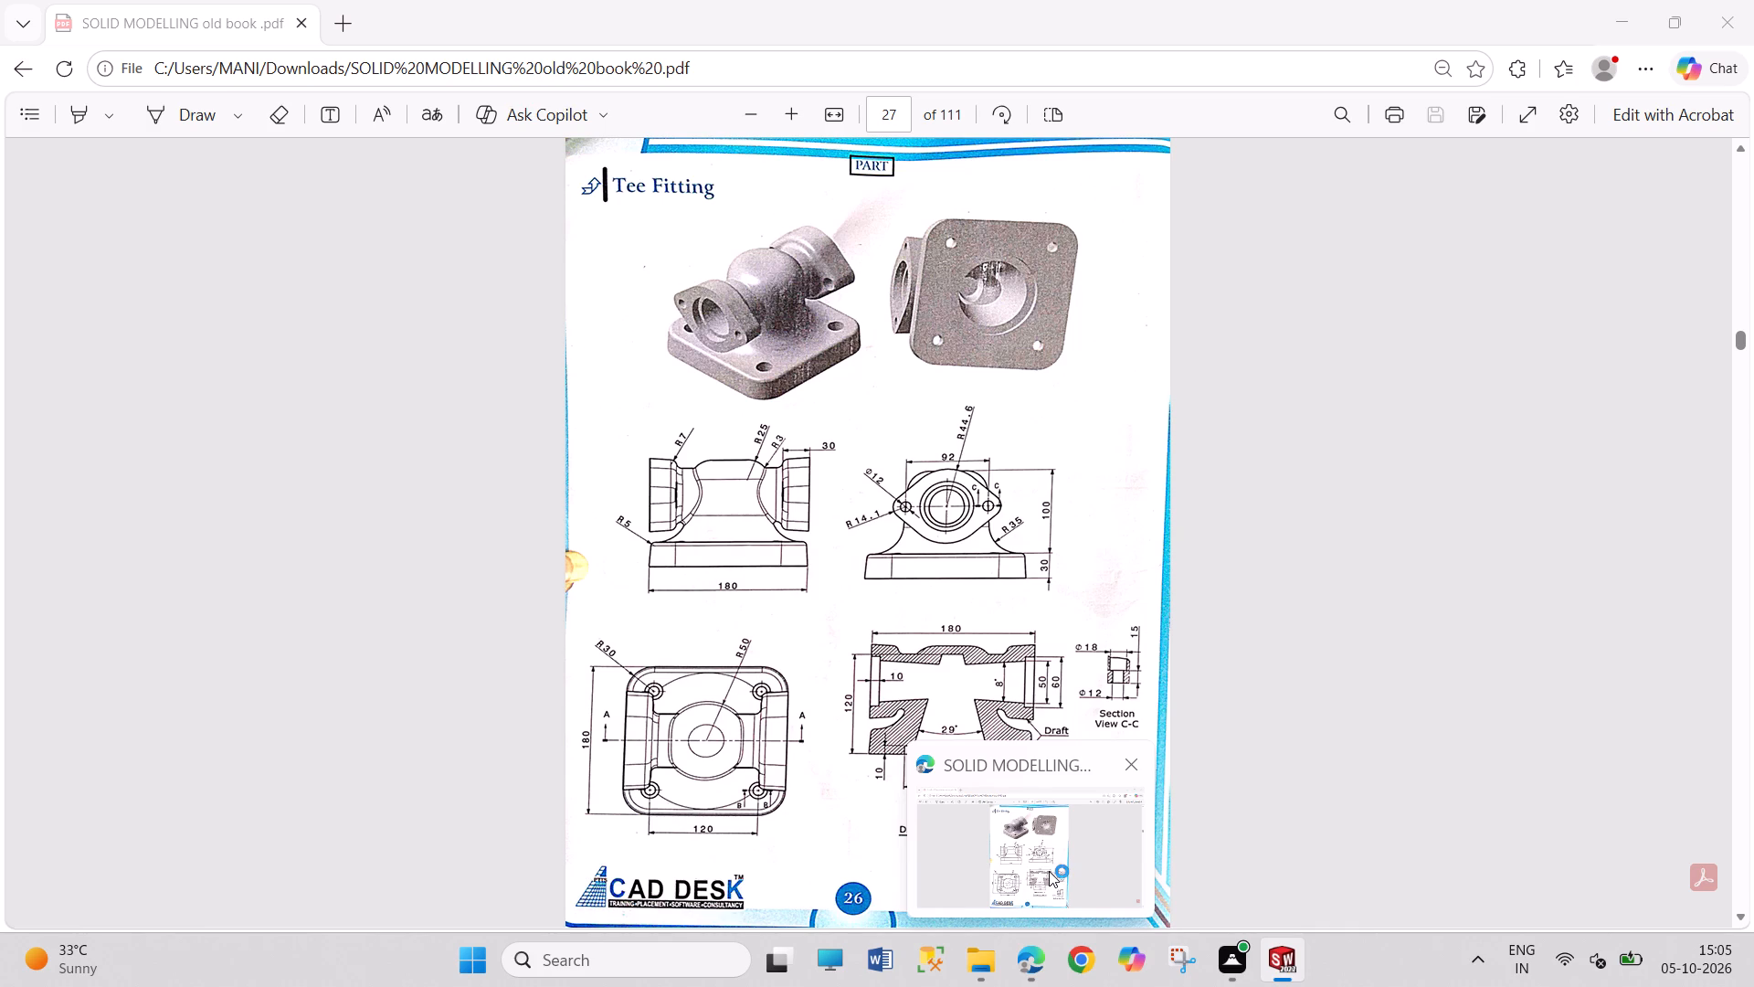
Dimension the flange circle's diameter to 60 mm.
right_click_drag(1339, 768, 1295, 534)
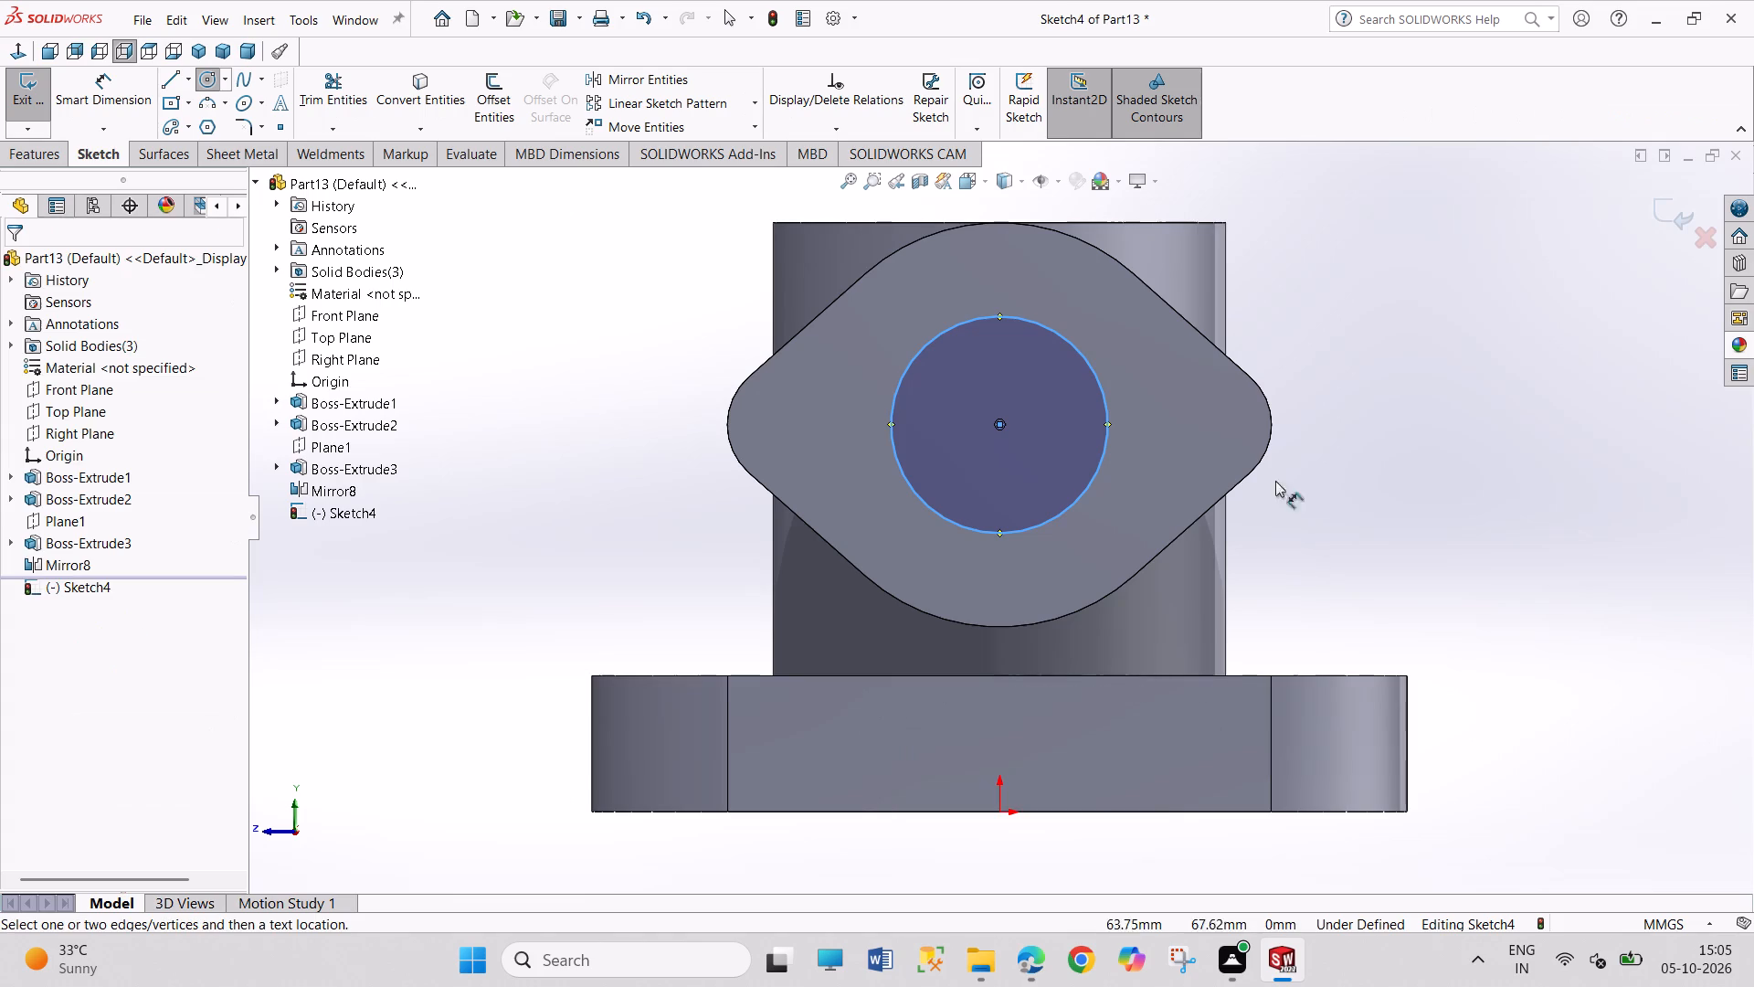
left_click(1106, 419)
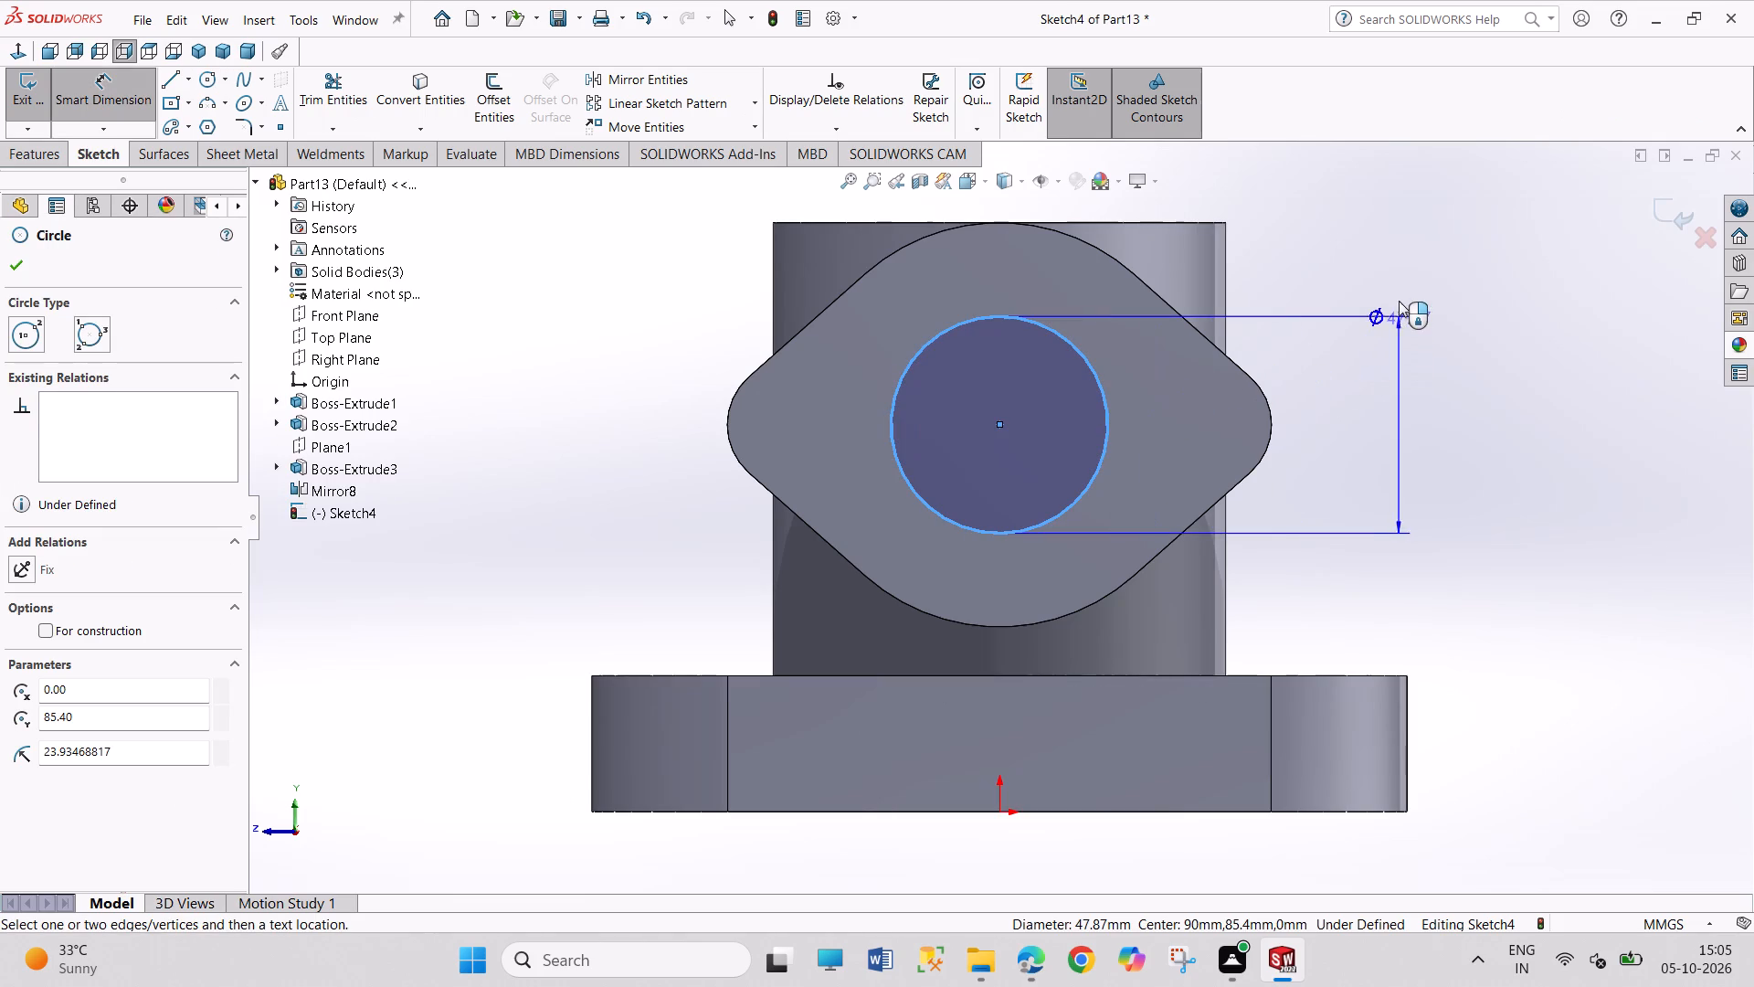
left_click(1399, 286)
type("60")
key("Return")
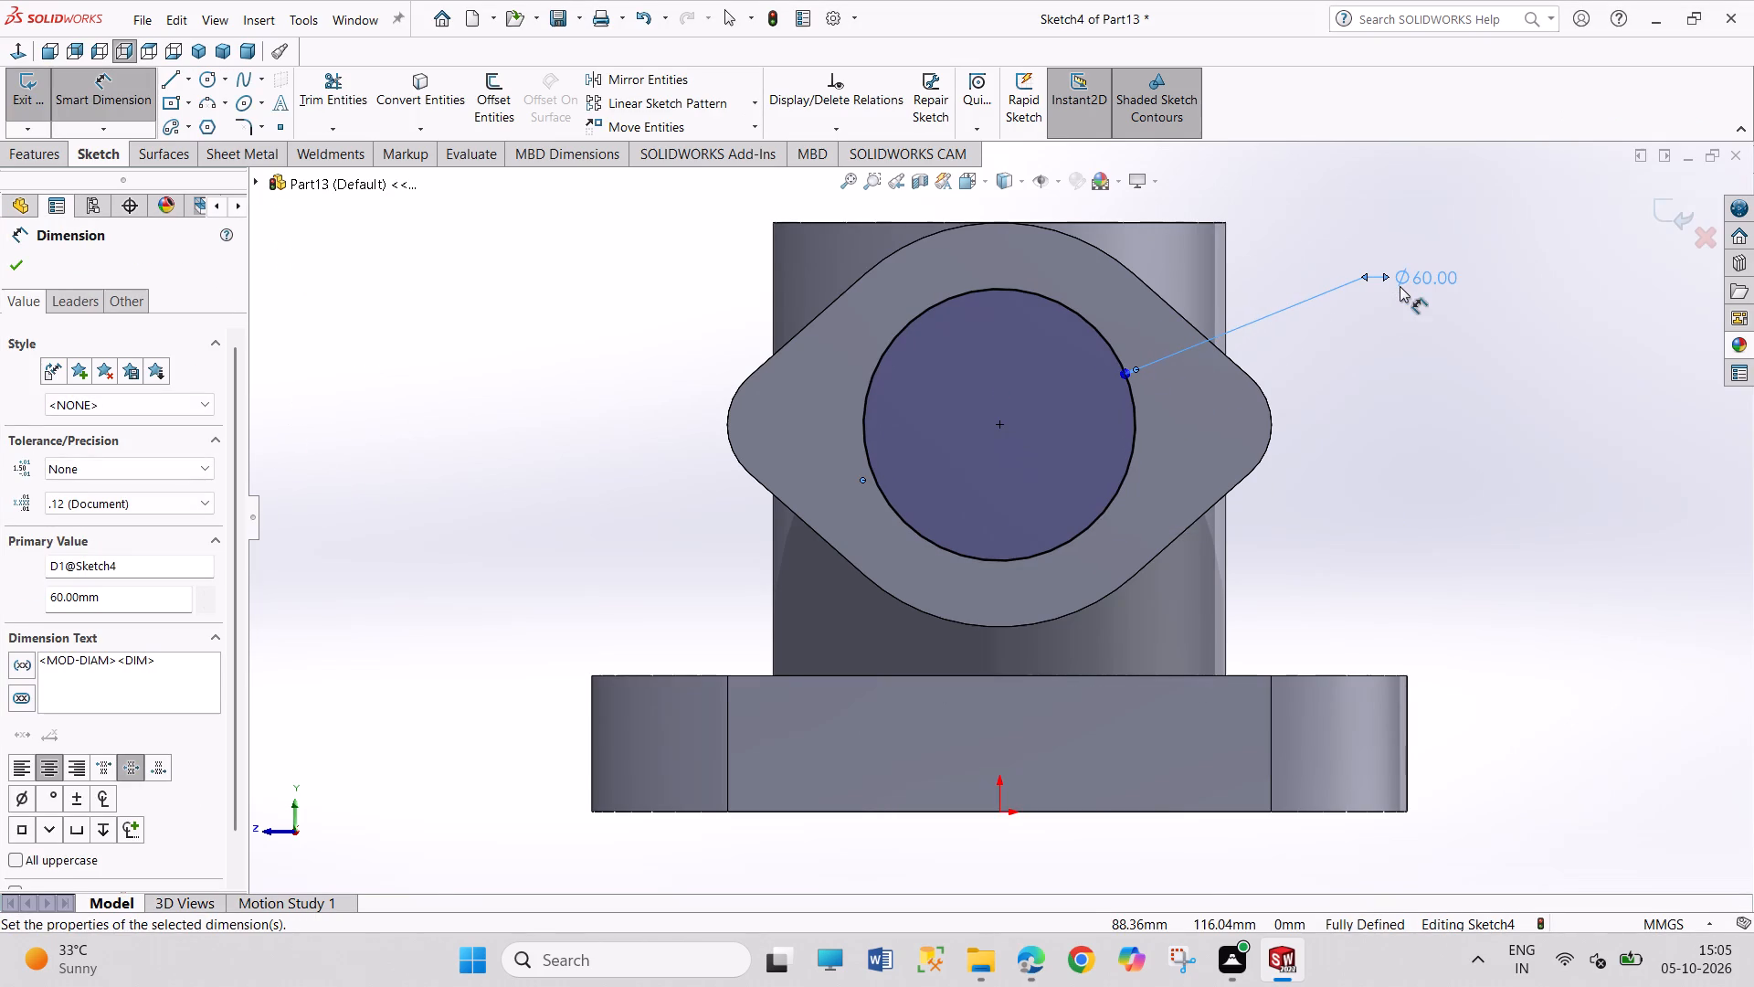
right_click(1442, 406)
left_click(1468, 468)
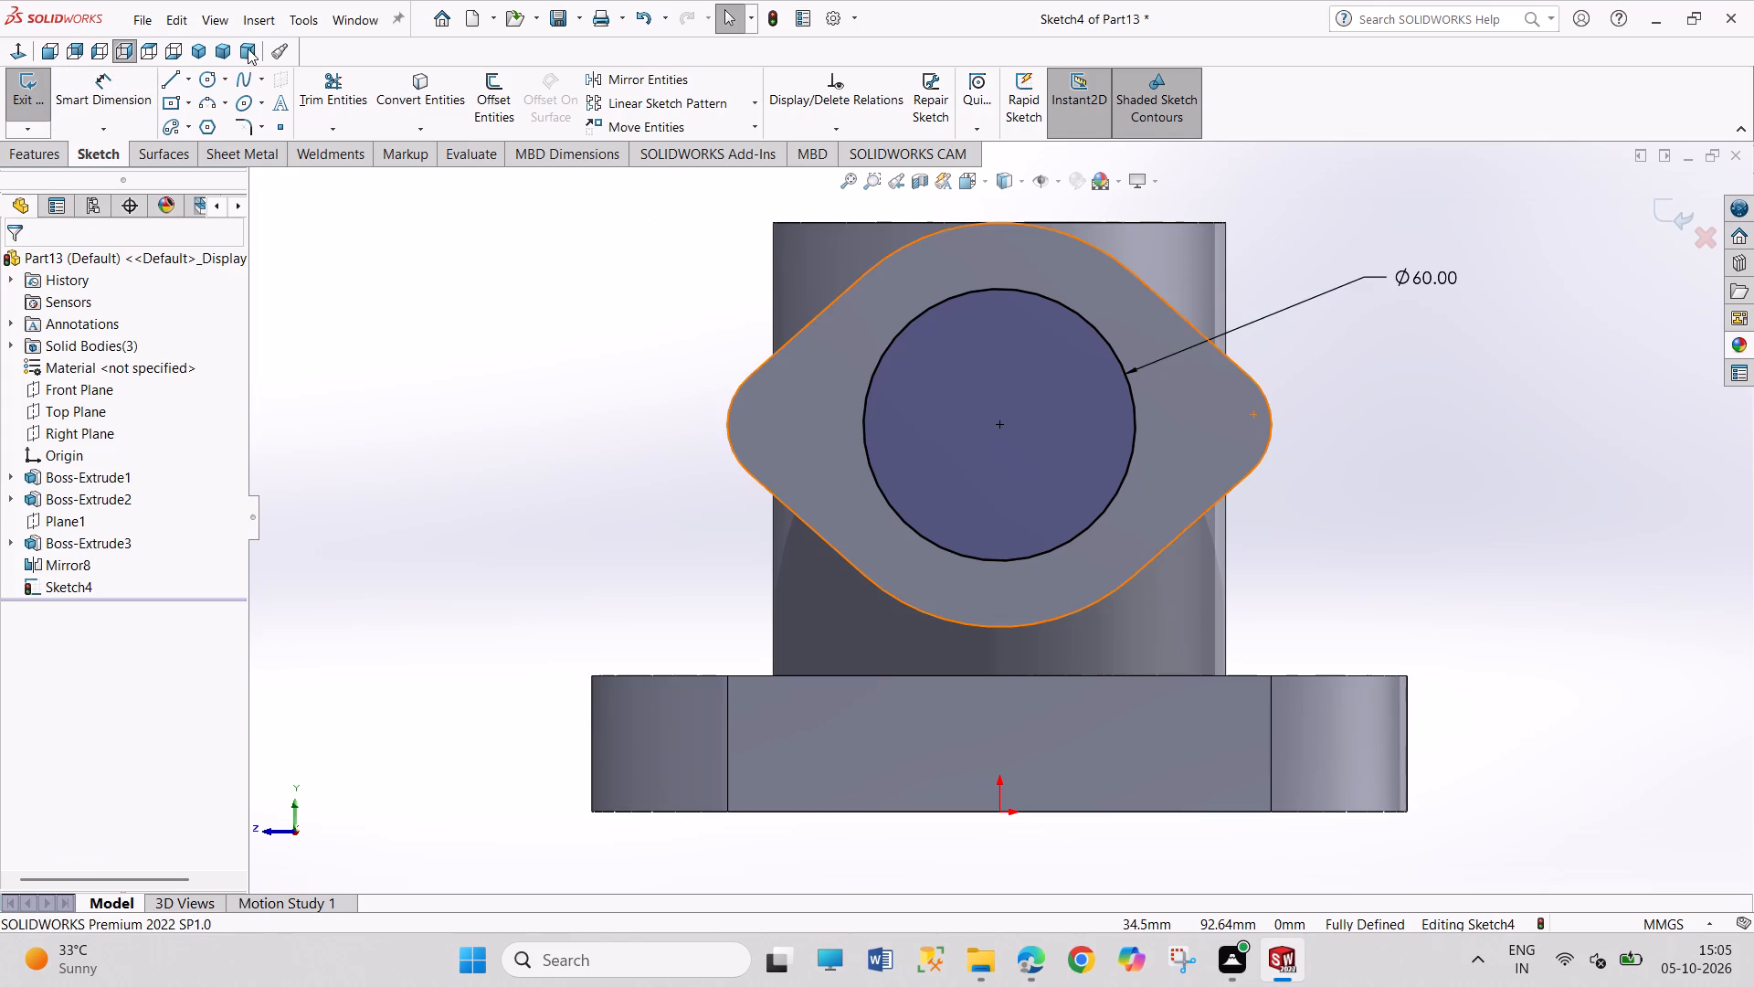
Exit the sketch, try a Through All boss extrusion of the 60 mm circle, and reopen the end condition choices.
left_click(23, 89)
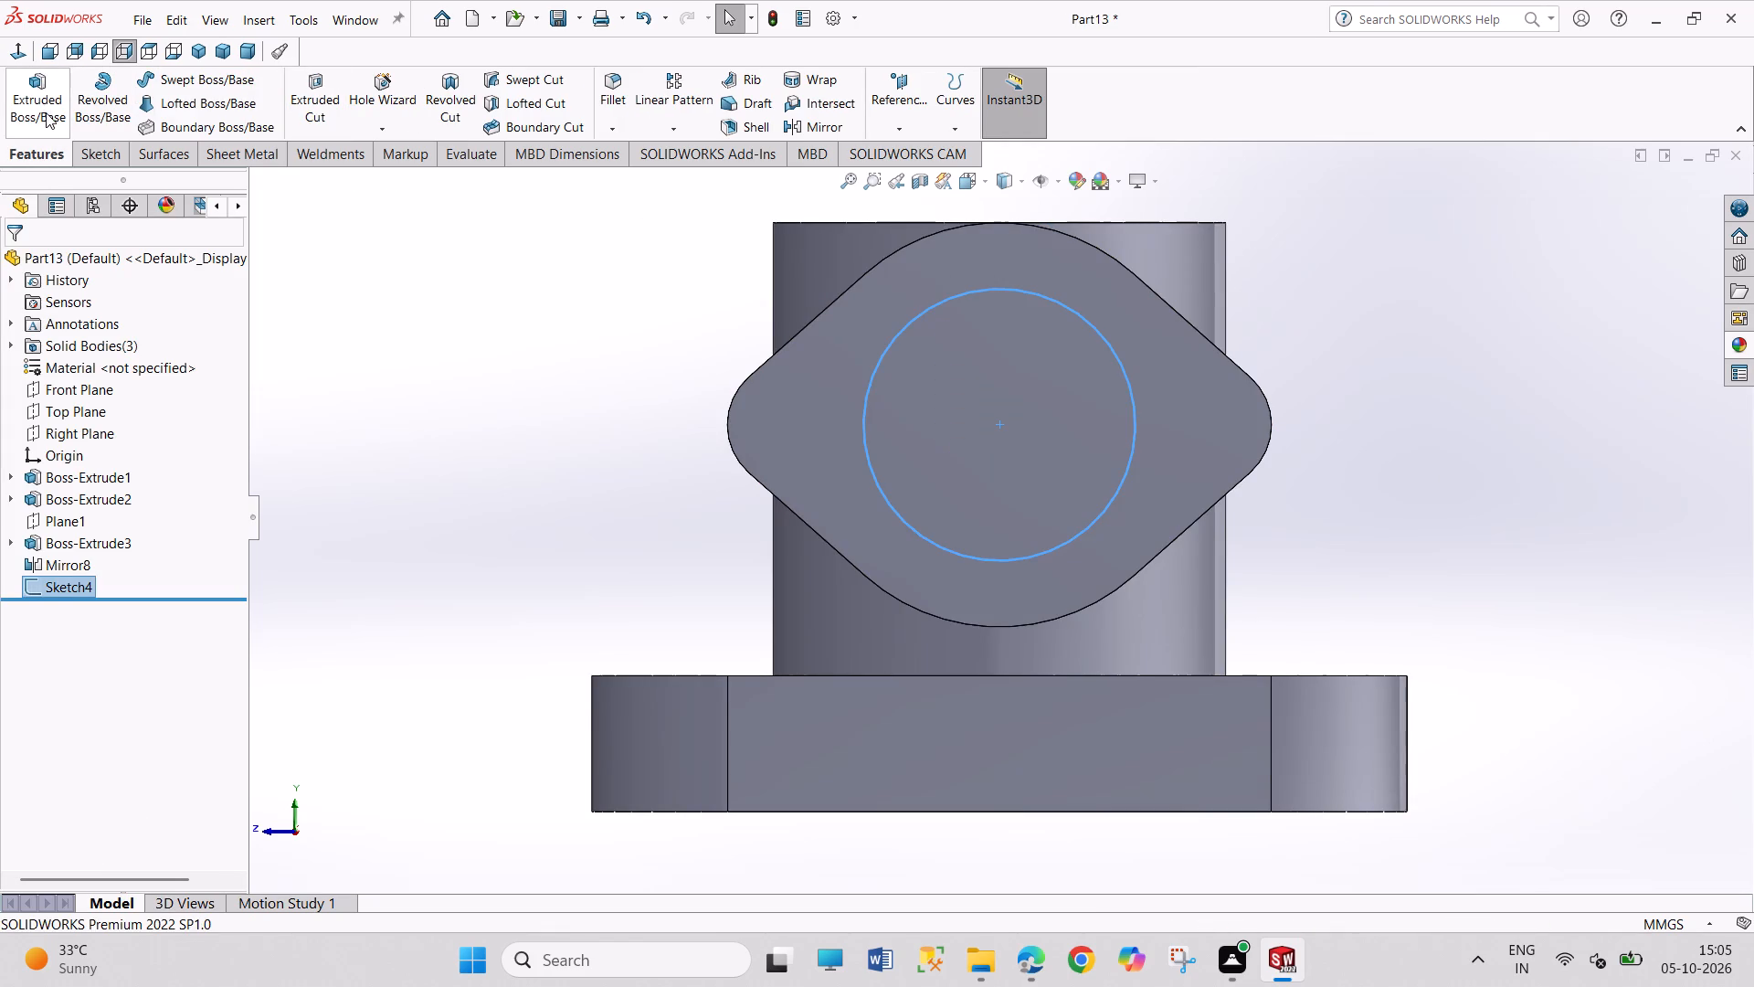
left_click(46, 112)
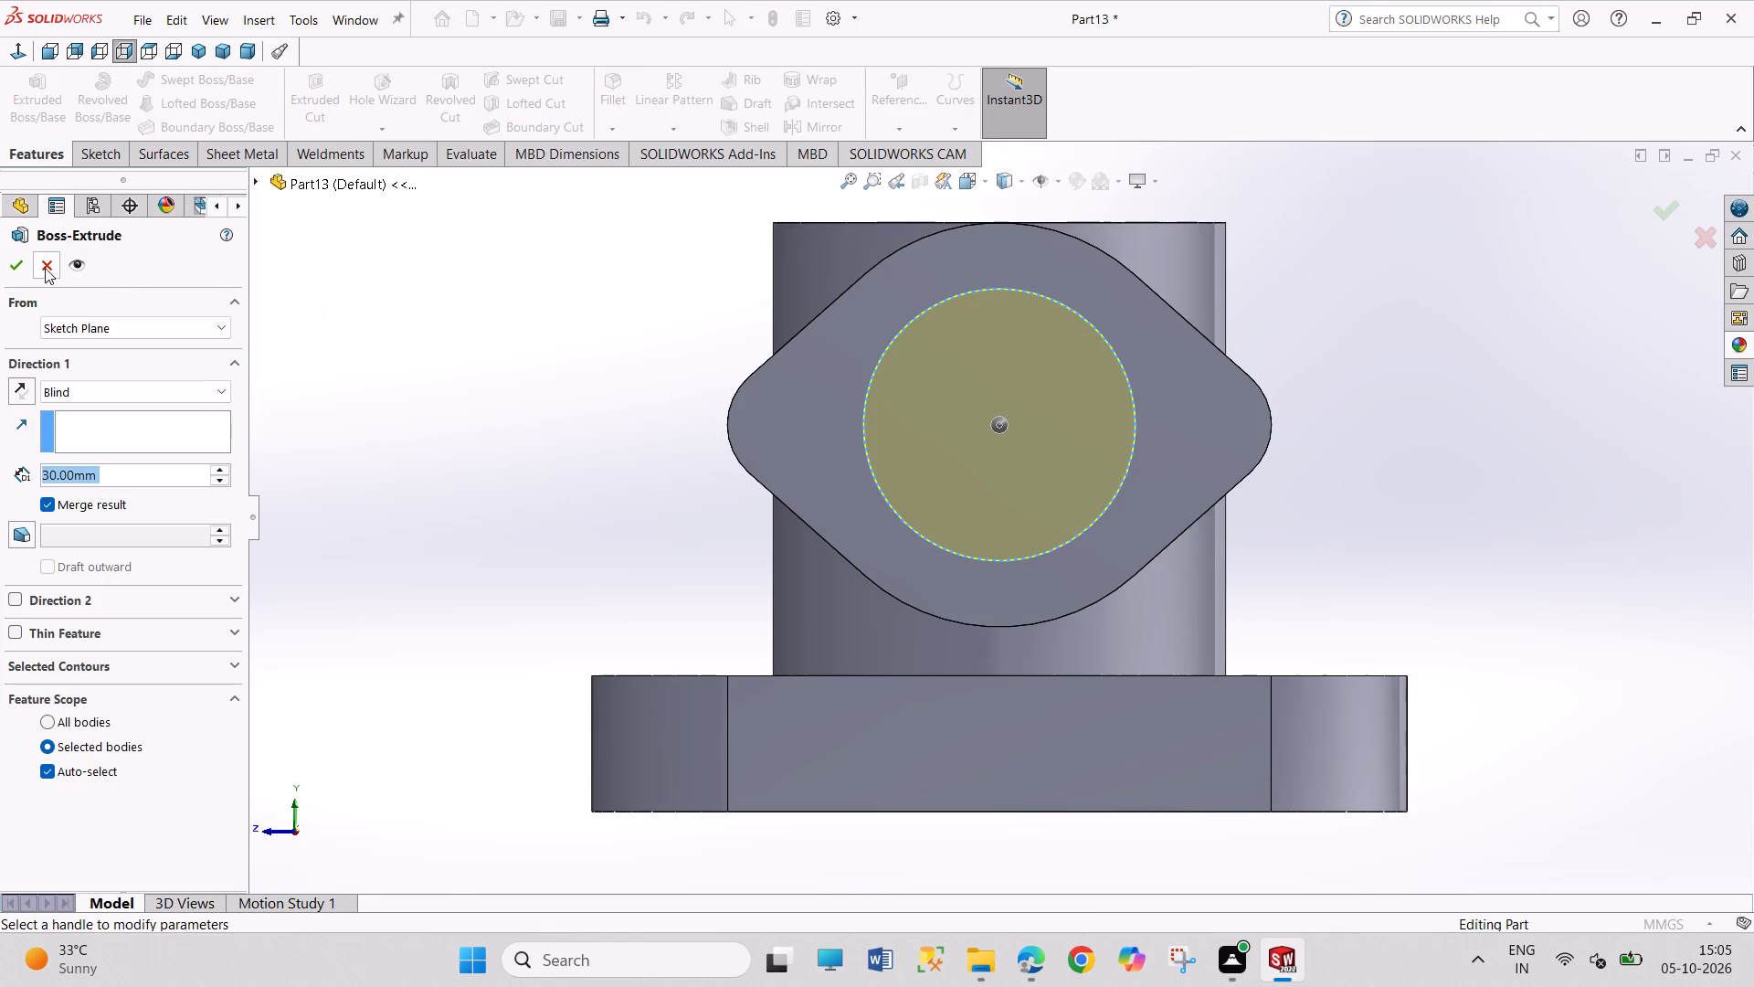
left_click(85, 386)
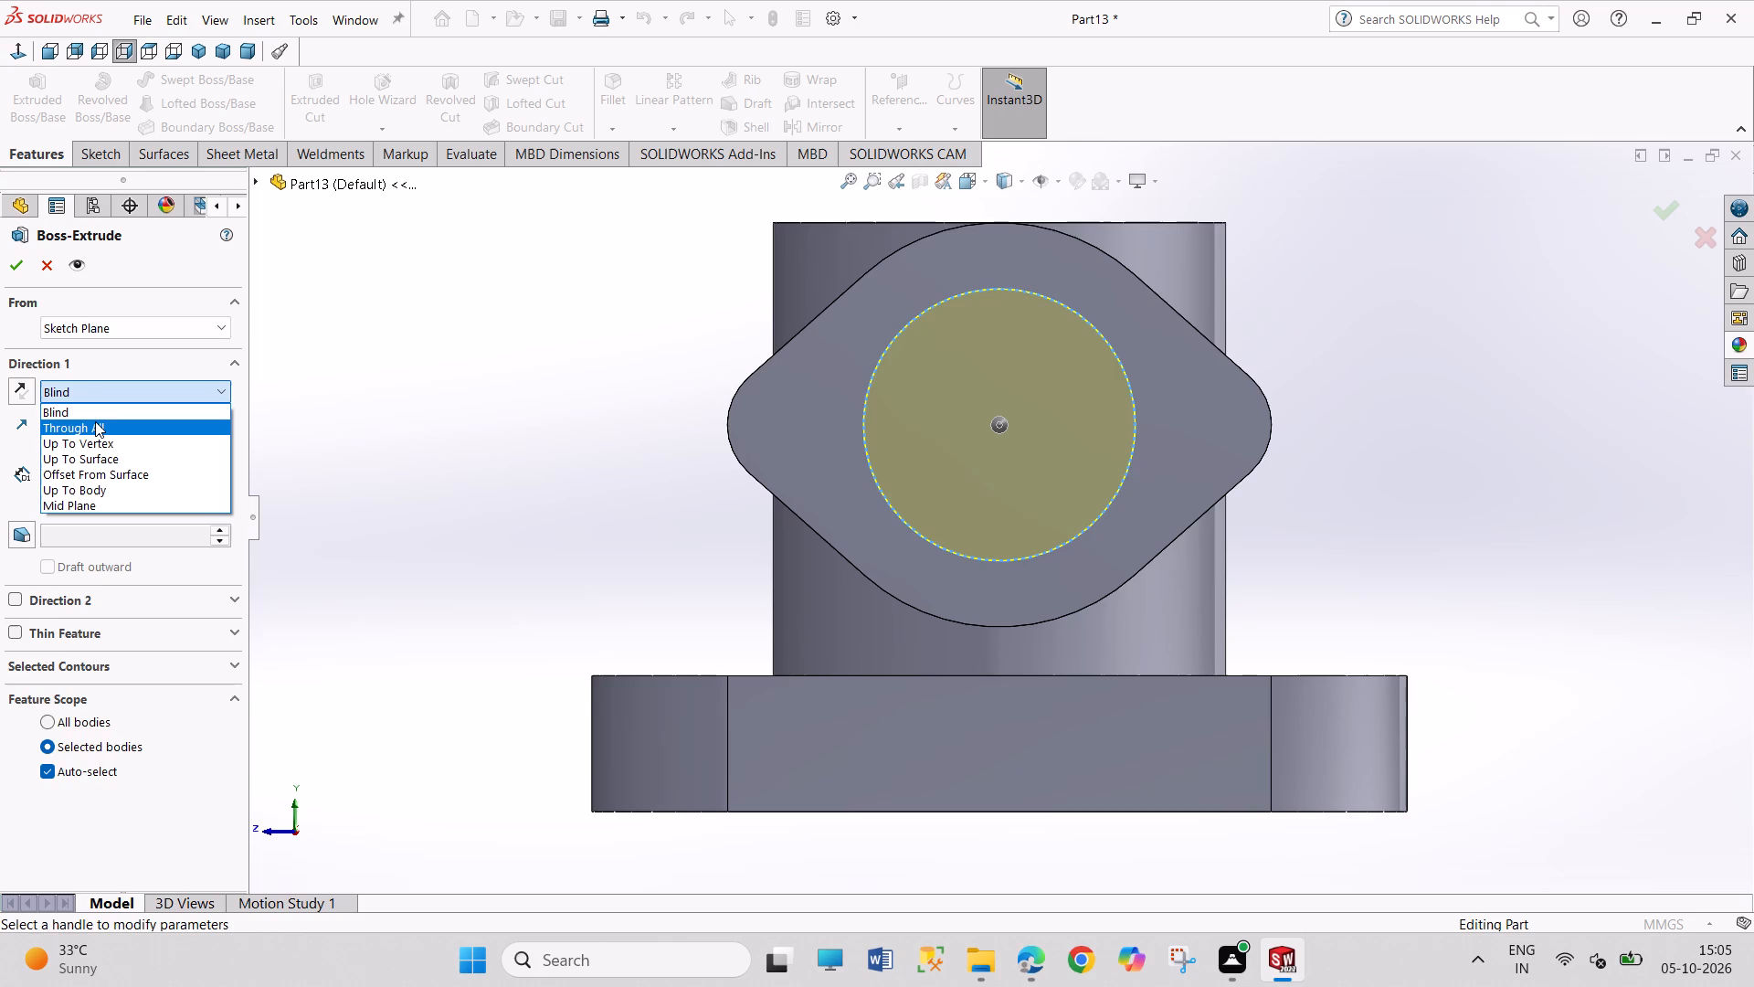
left_click(95, 421)
left_click(18, 260)
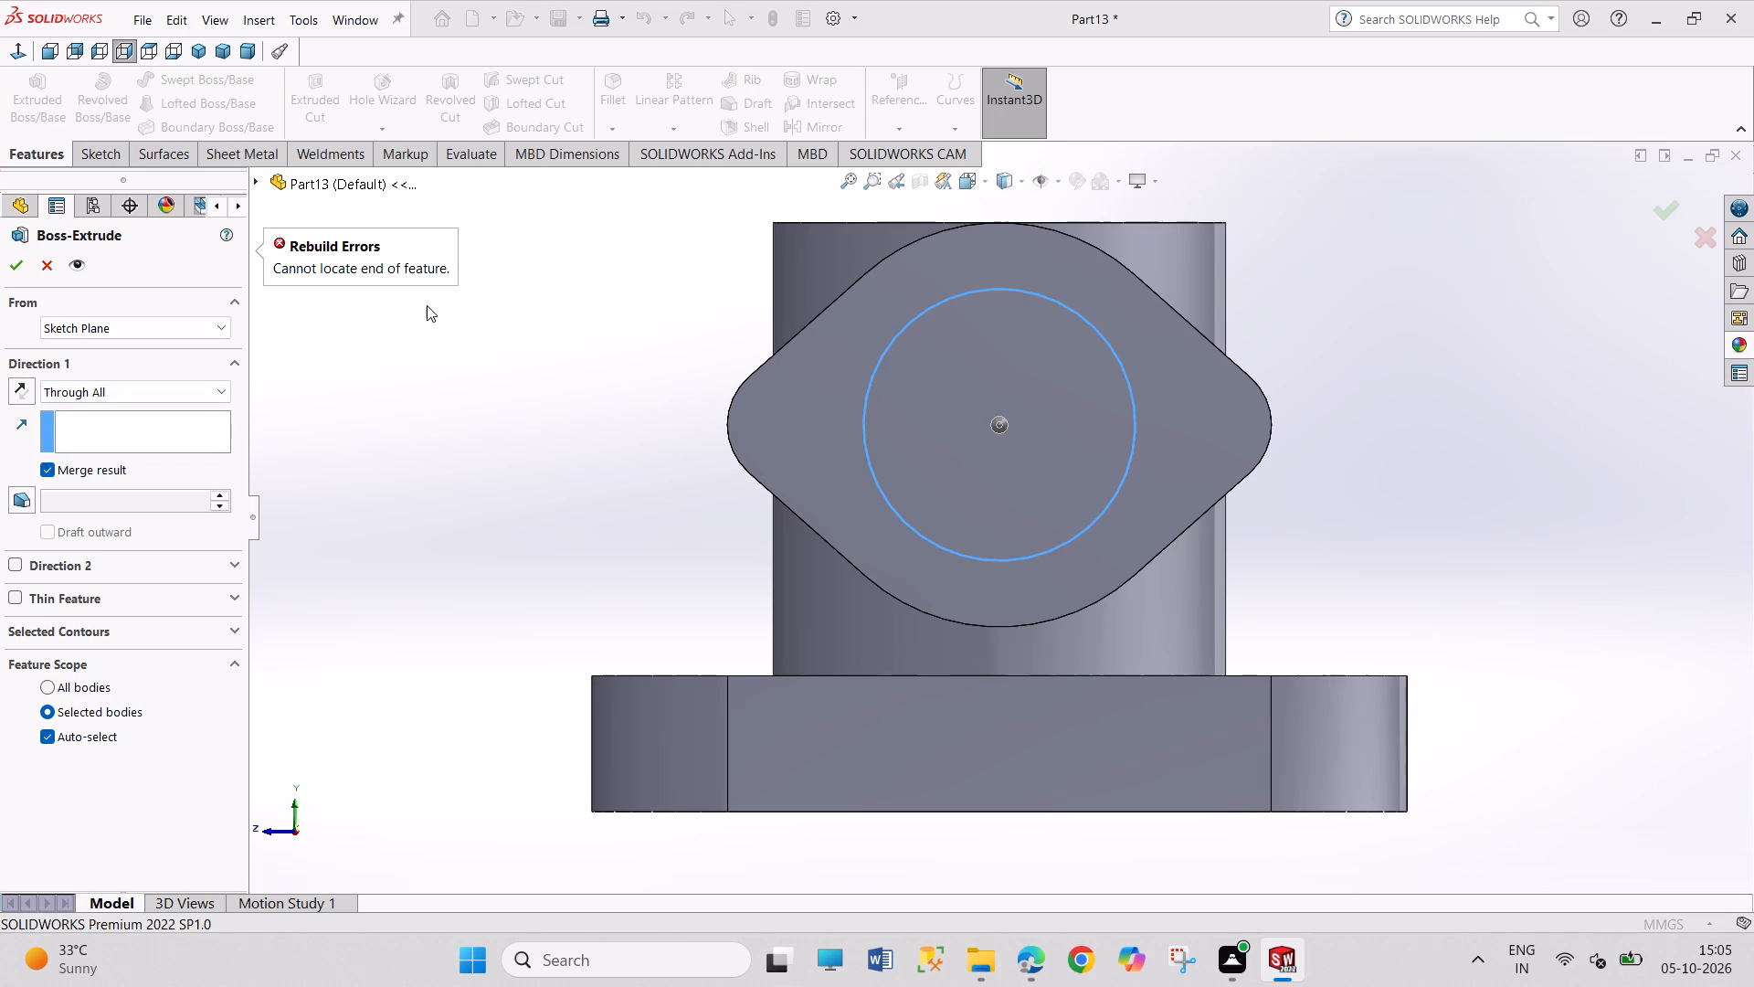
left_click(175, 383)
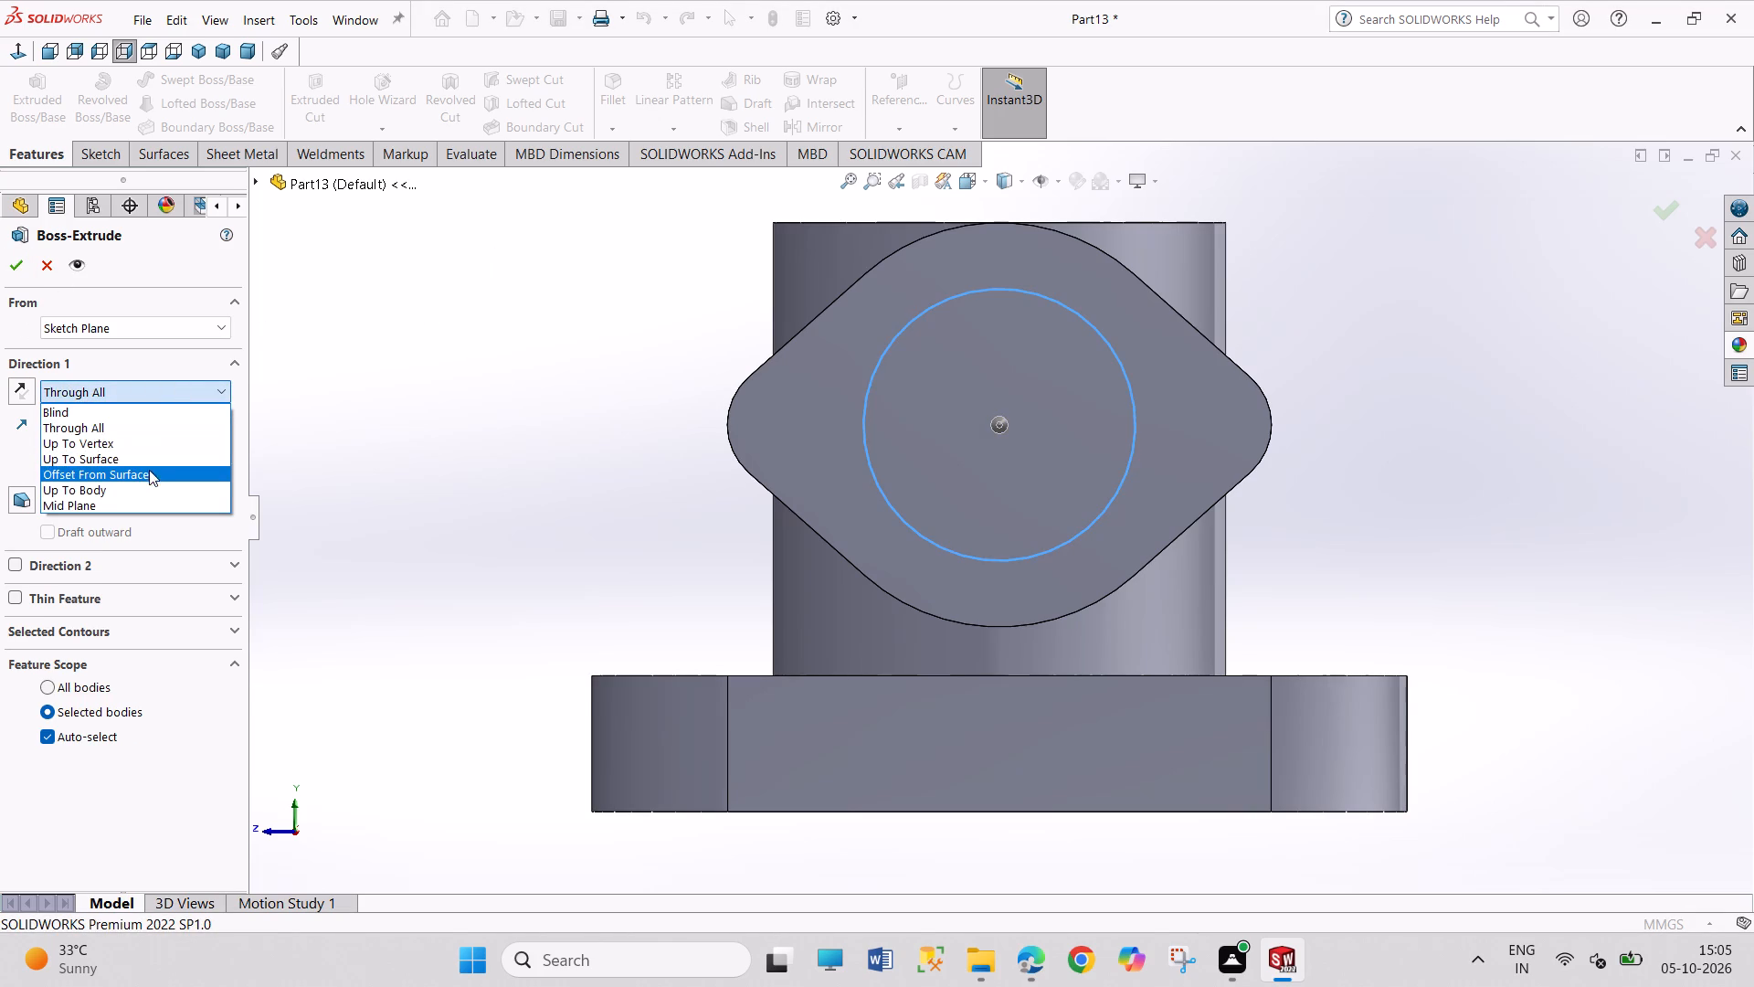
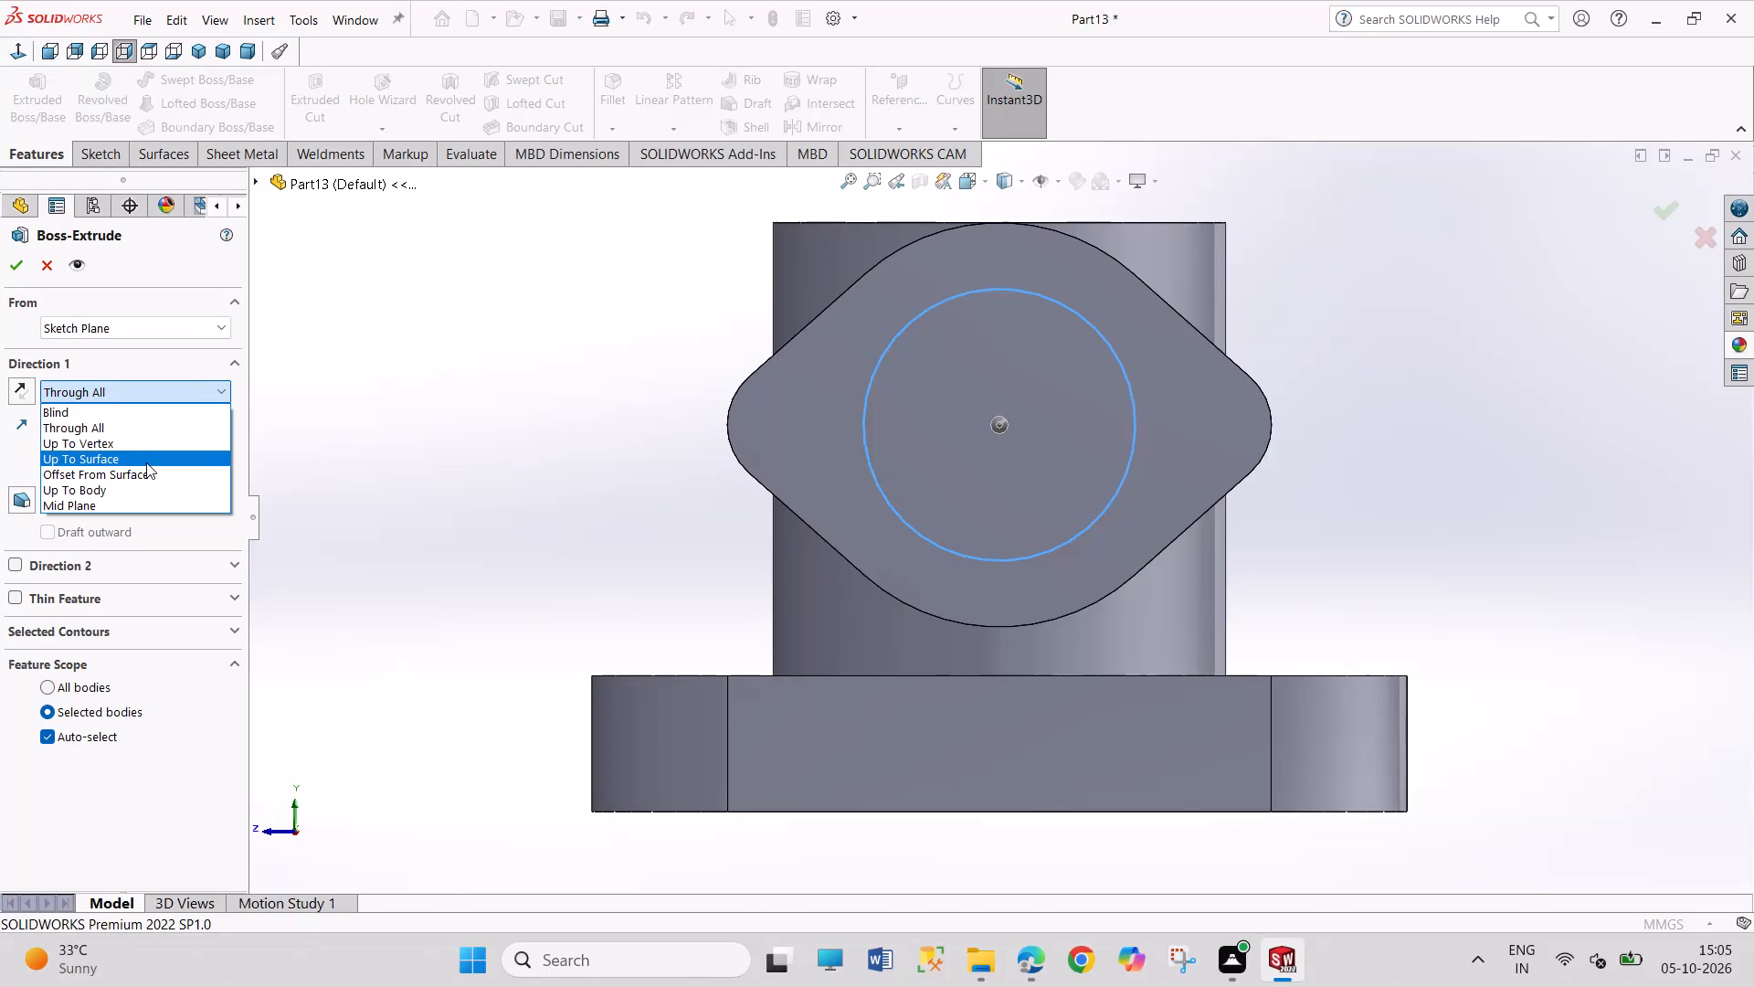
Extrude the 60 mm circle up to the mirrored flange body with Merge result on.
left_click(144, 495)
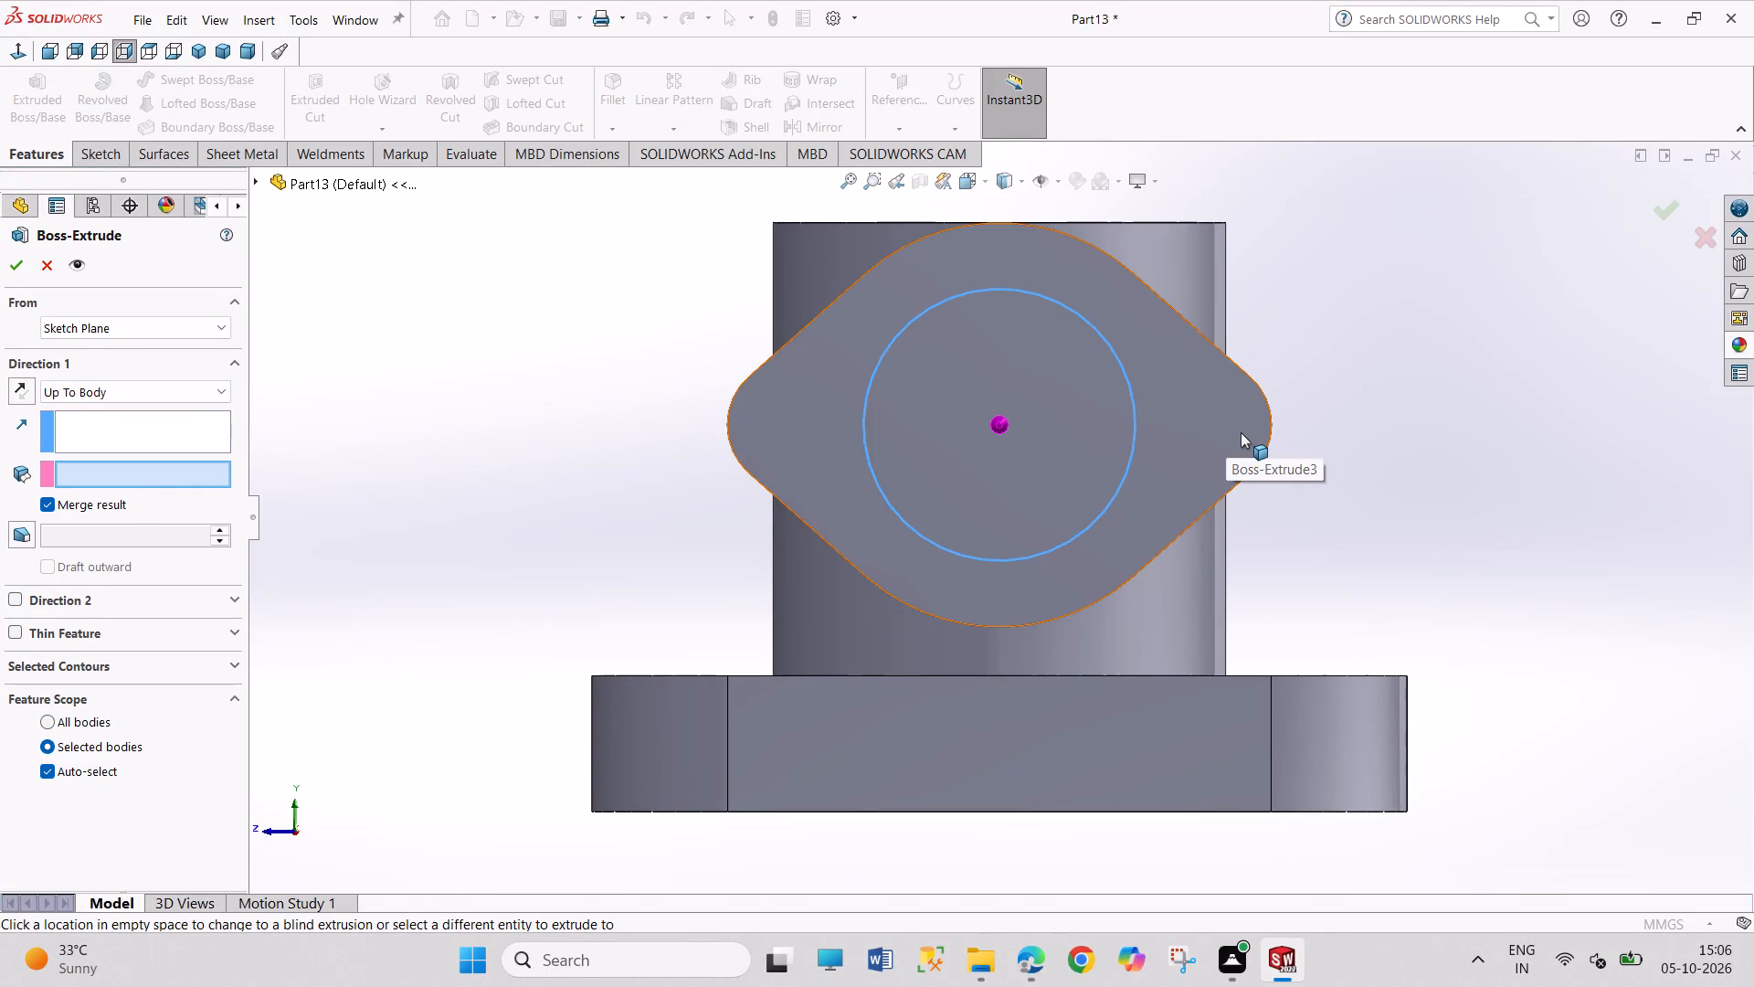
scroll(1137, 462, "up", 5)
middle_click_drag(1166, 459, 1161, 462)
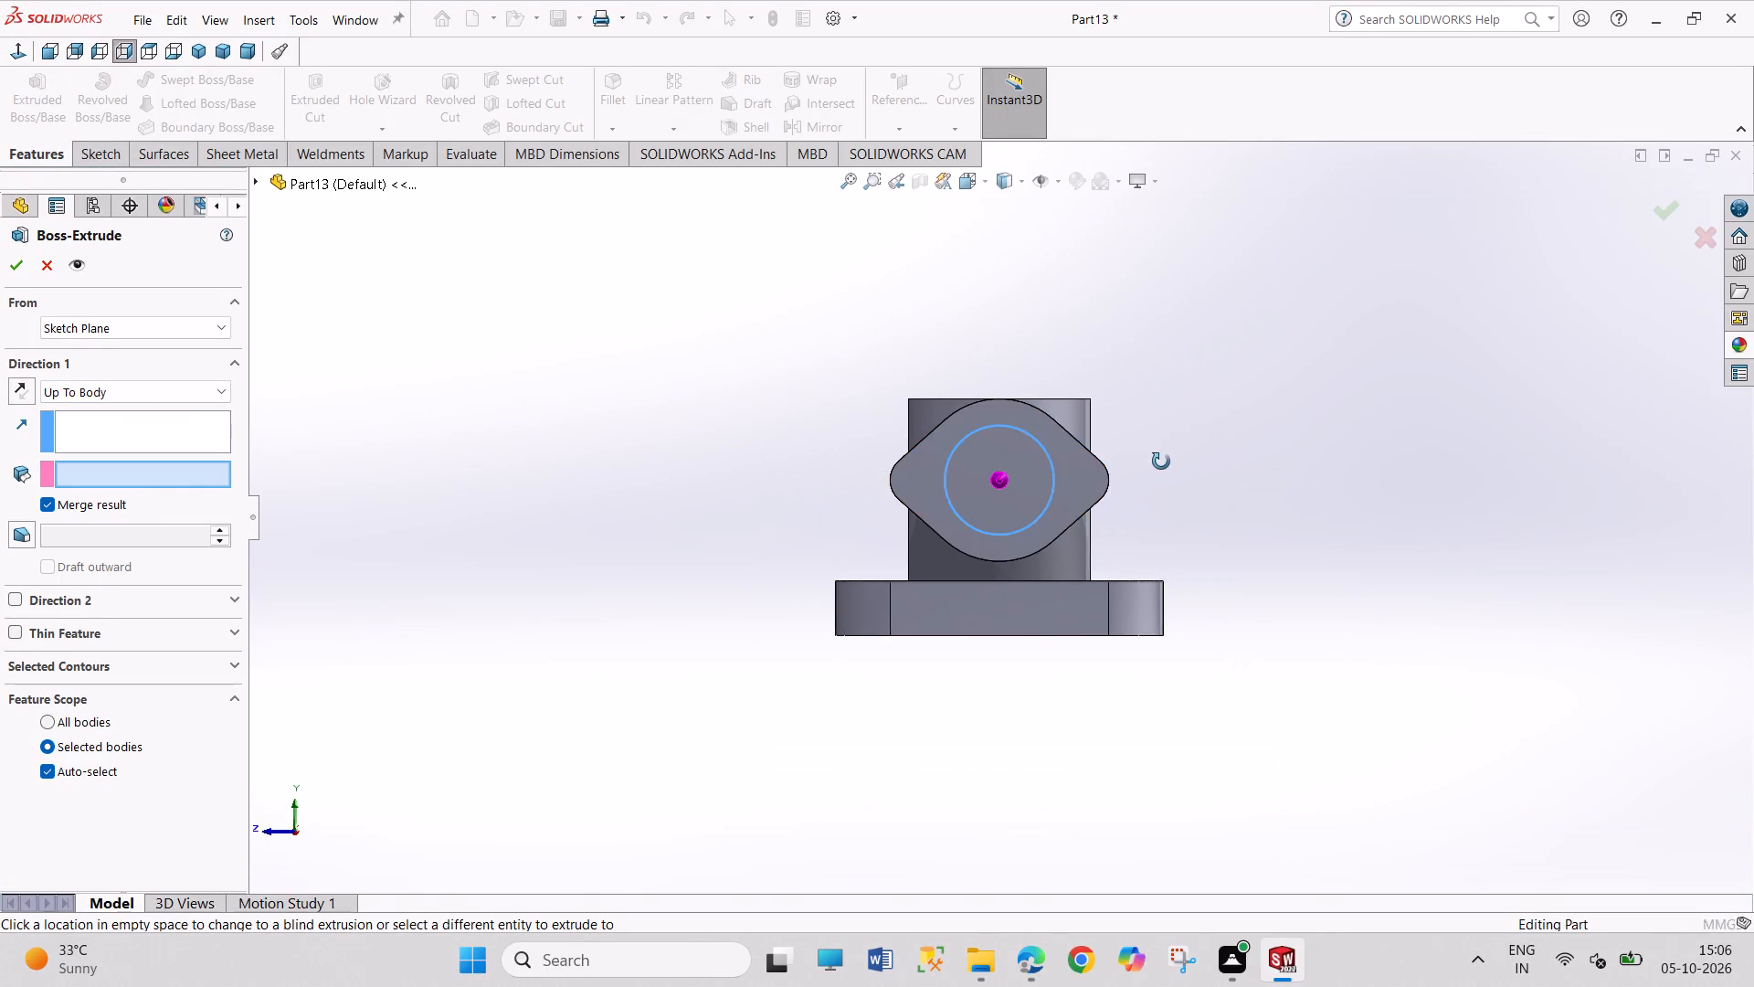
middle_click_drag(1161, 462, 972, 675)
left_click(1138, 437)
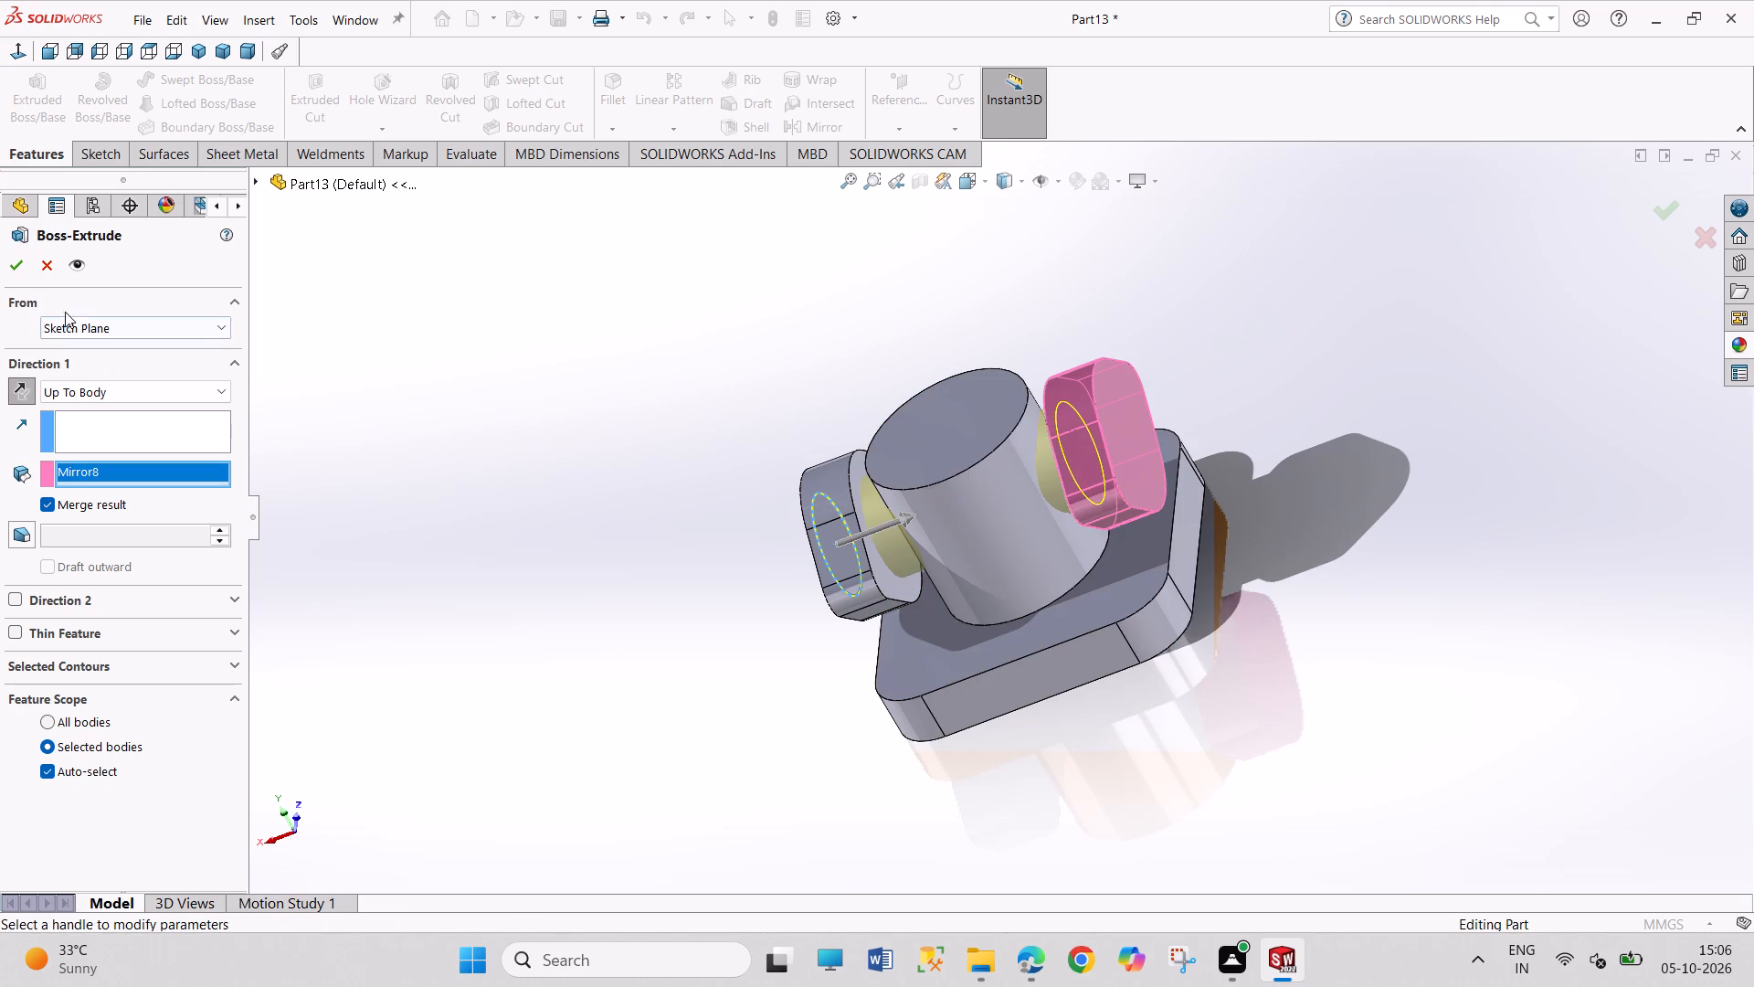
left_click(23, 273)
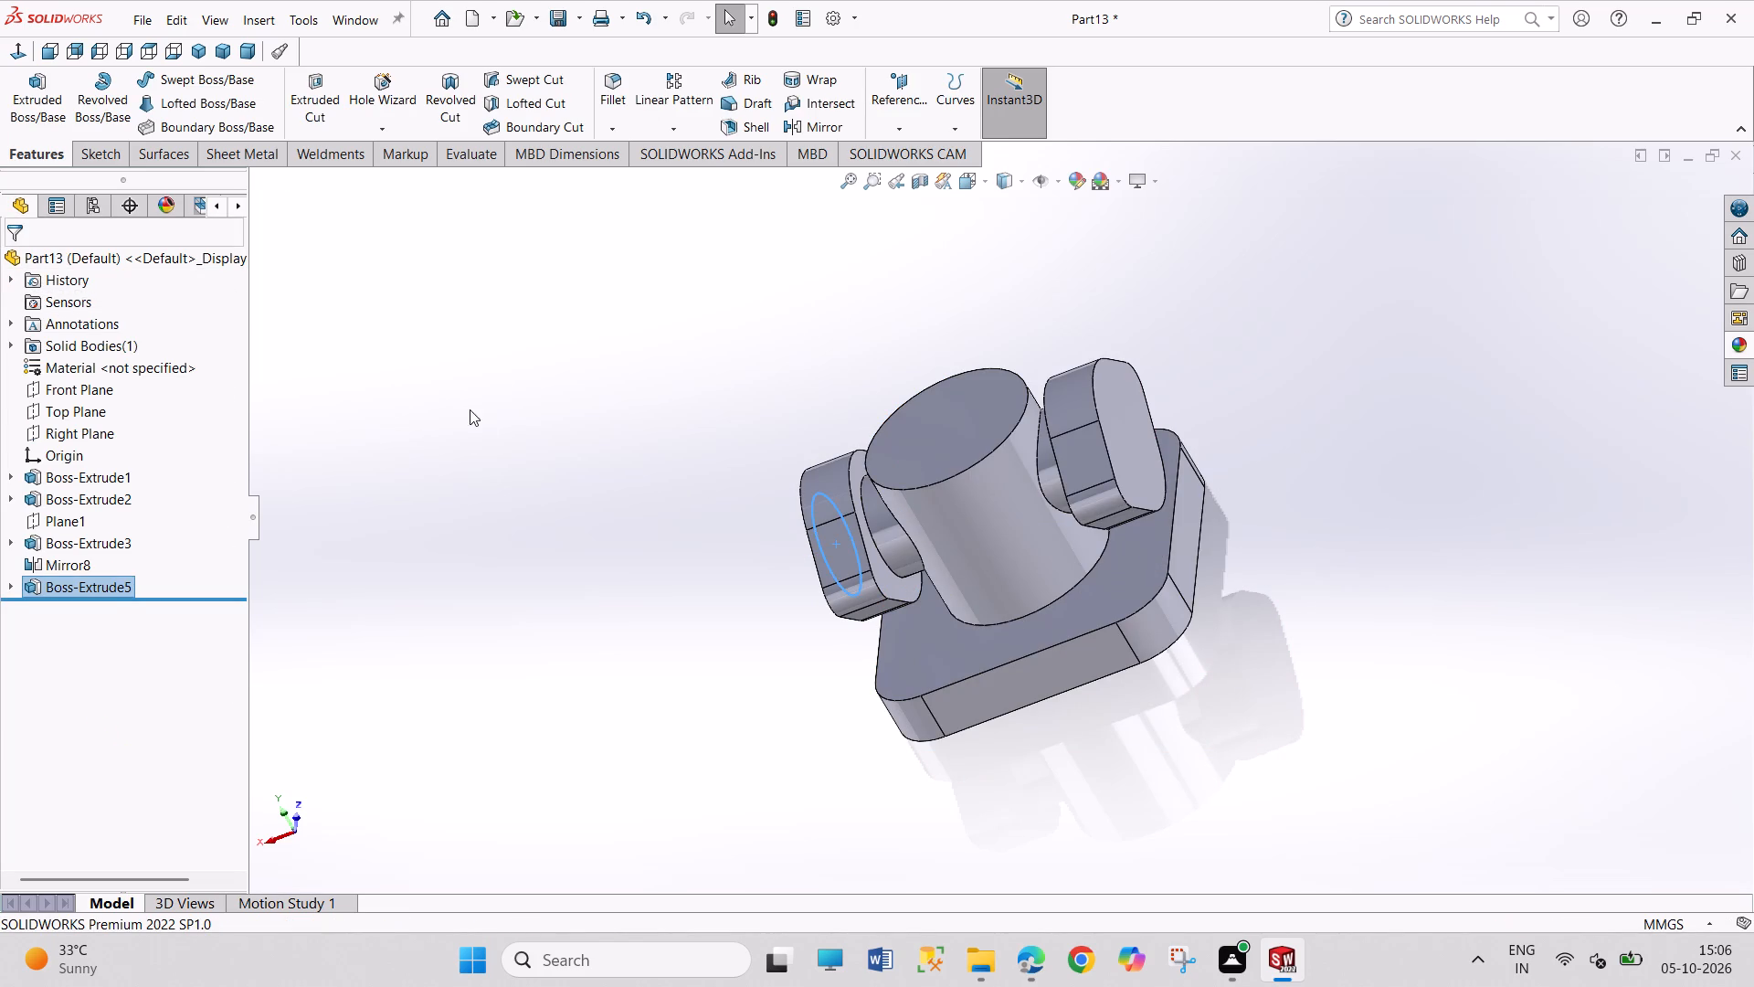
left_click_drag(519, 533, 573, 618)
Fillet the top circular edge of the central cylinder with a 25 mm radius.
scroll(751, 659, "up", 2)
scroll(751, 659, "down", 2)
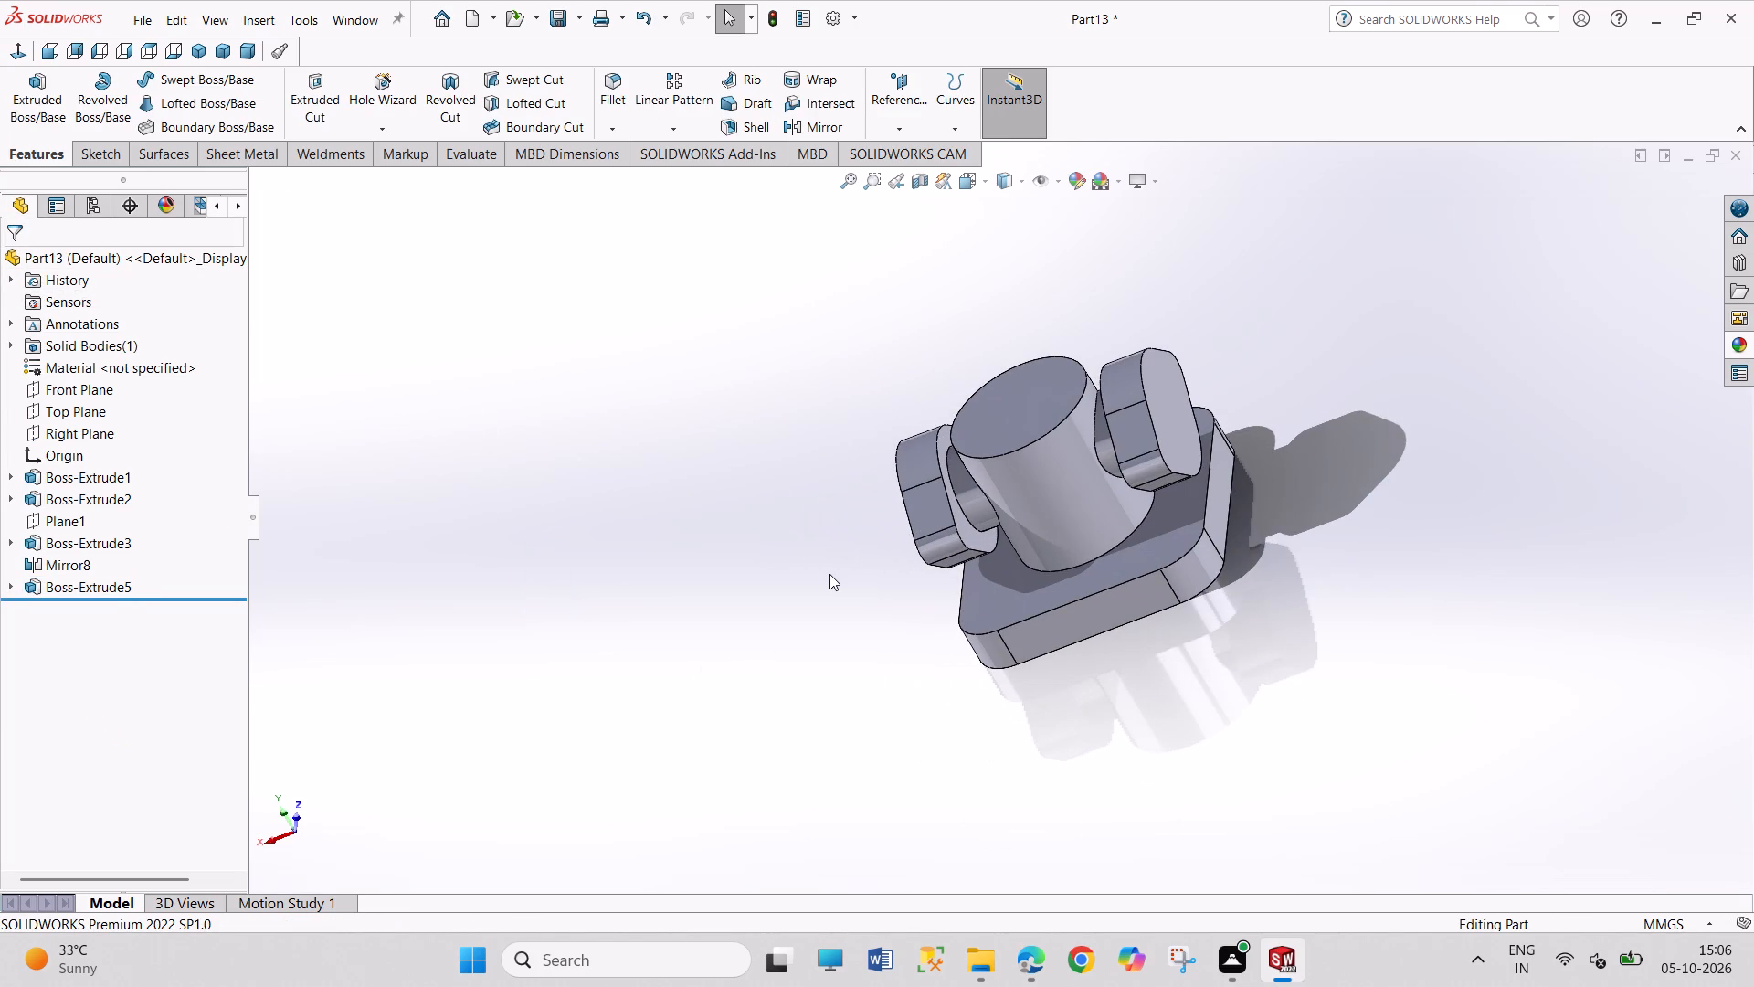
middle_click_drag(831, 574, 927, 538)
middle_click(927, 538)
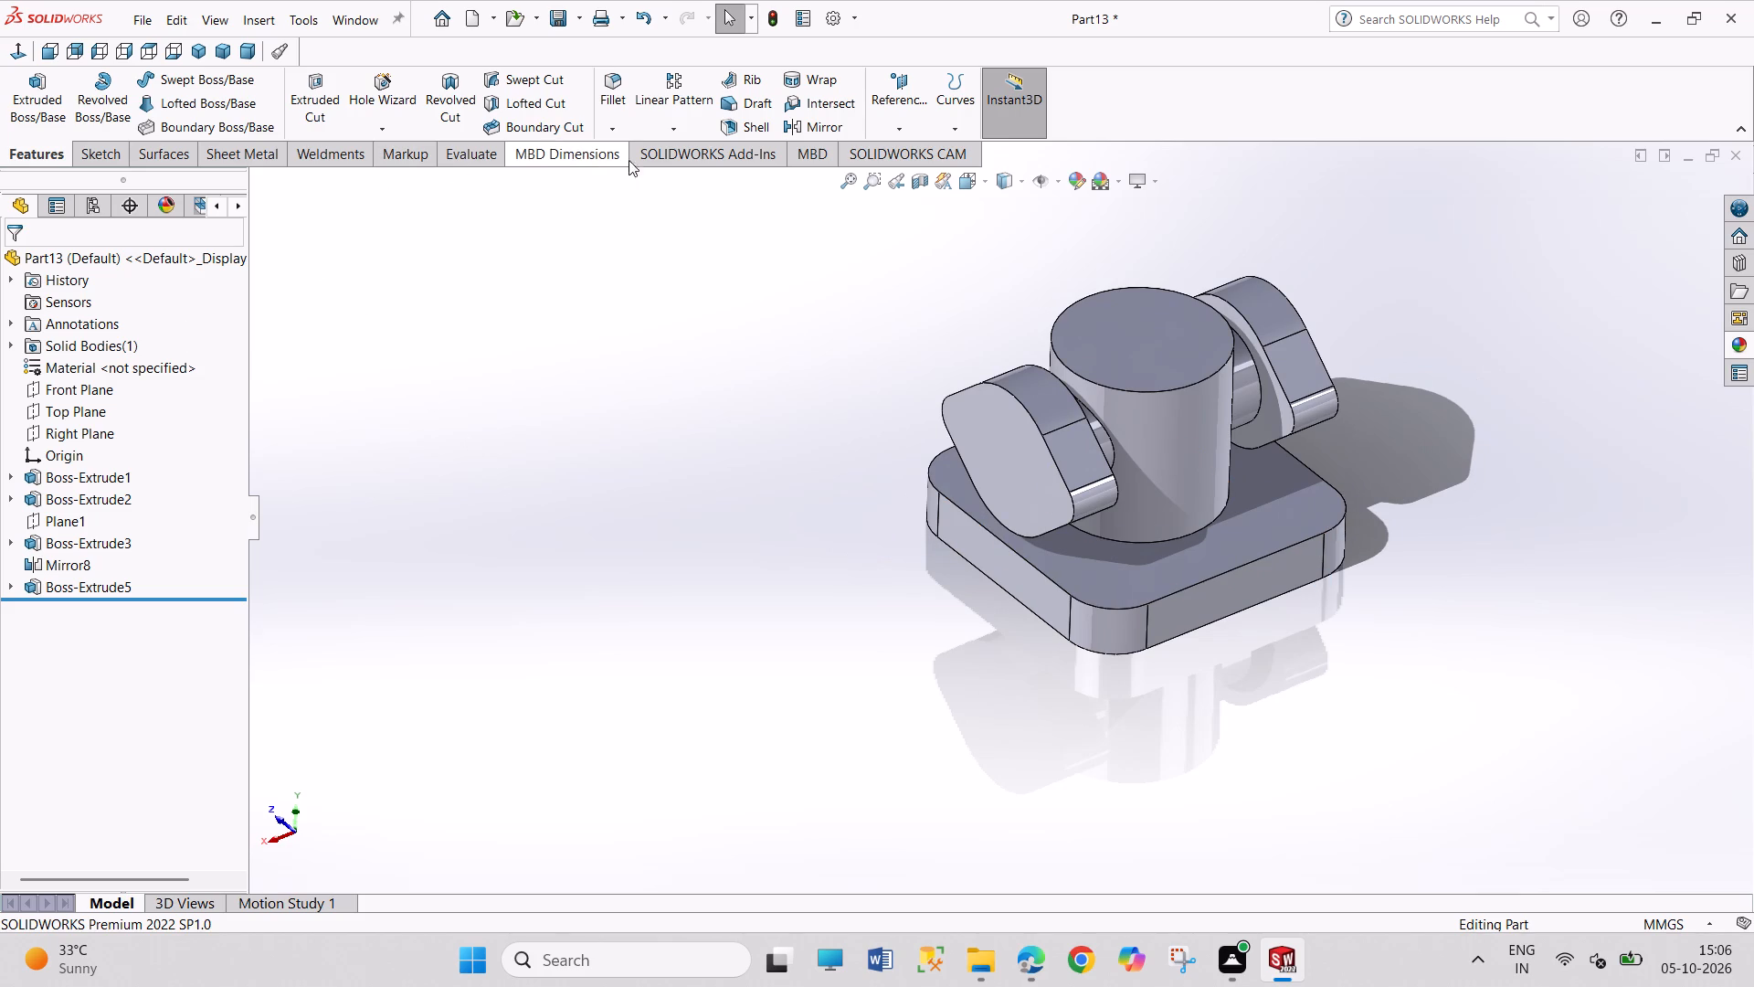
left_click(618, 105)
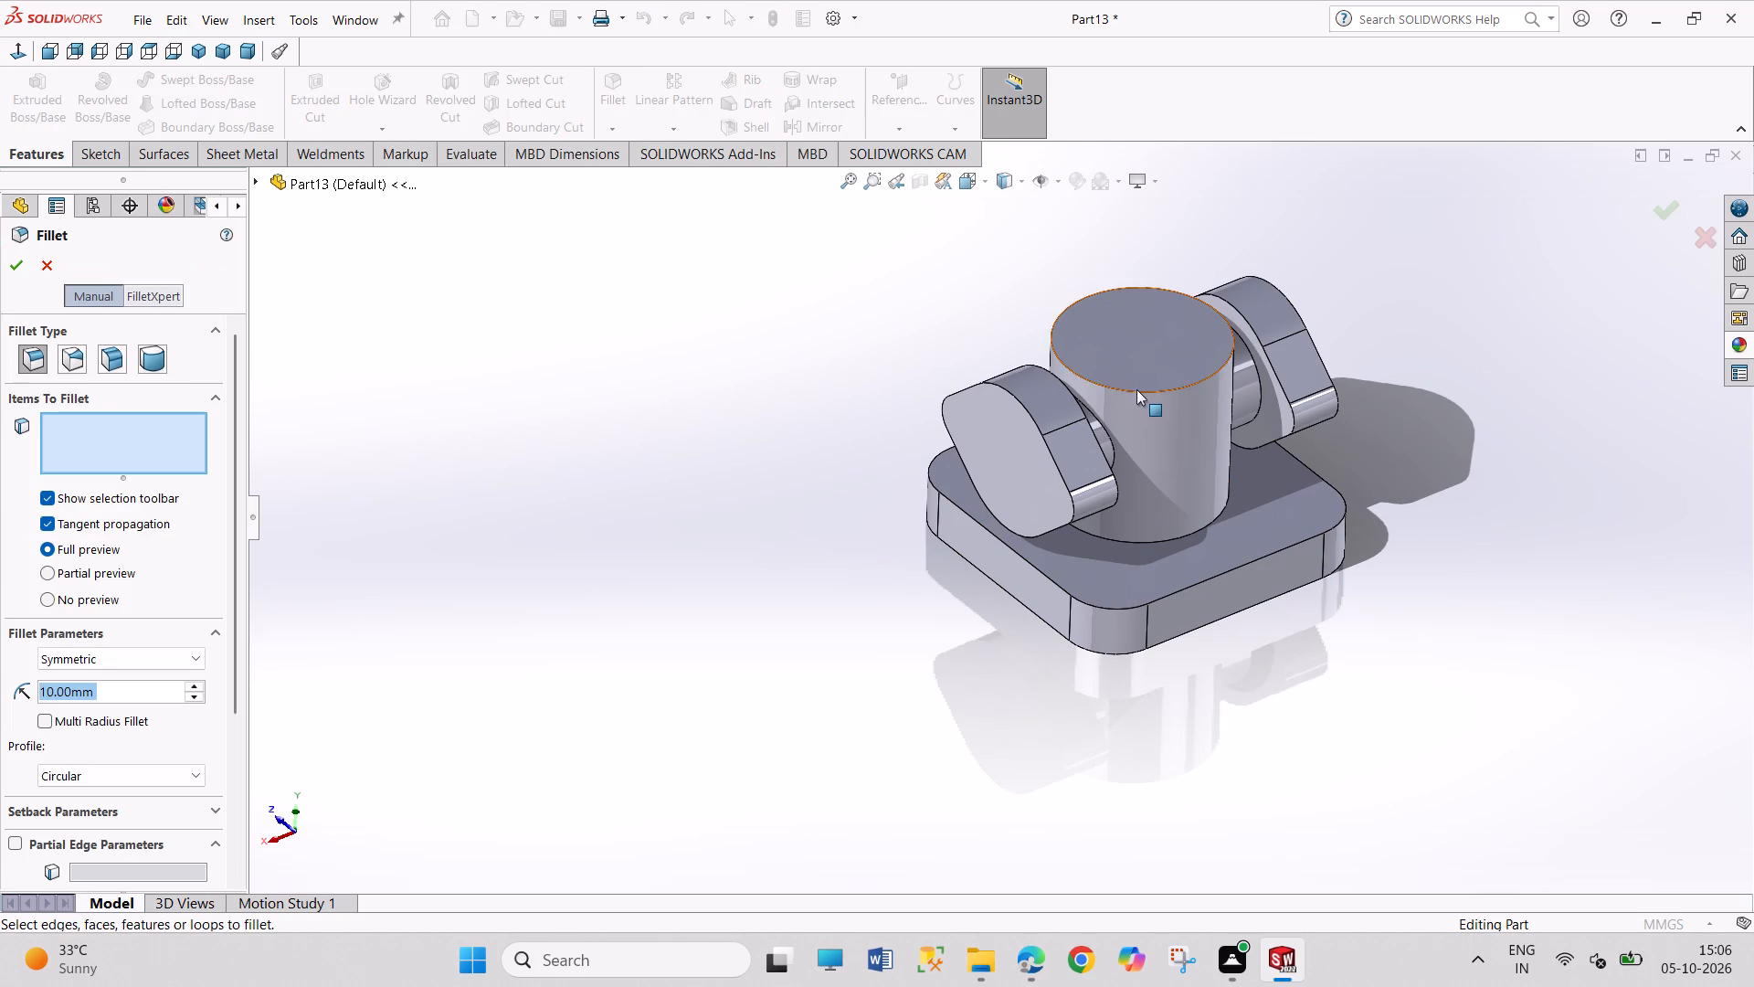
left_click(1138, 392)
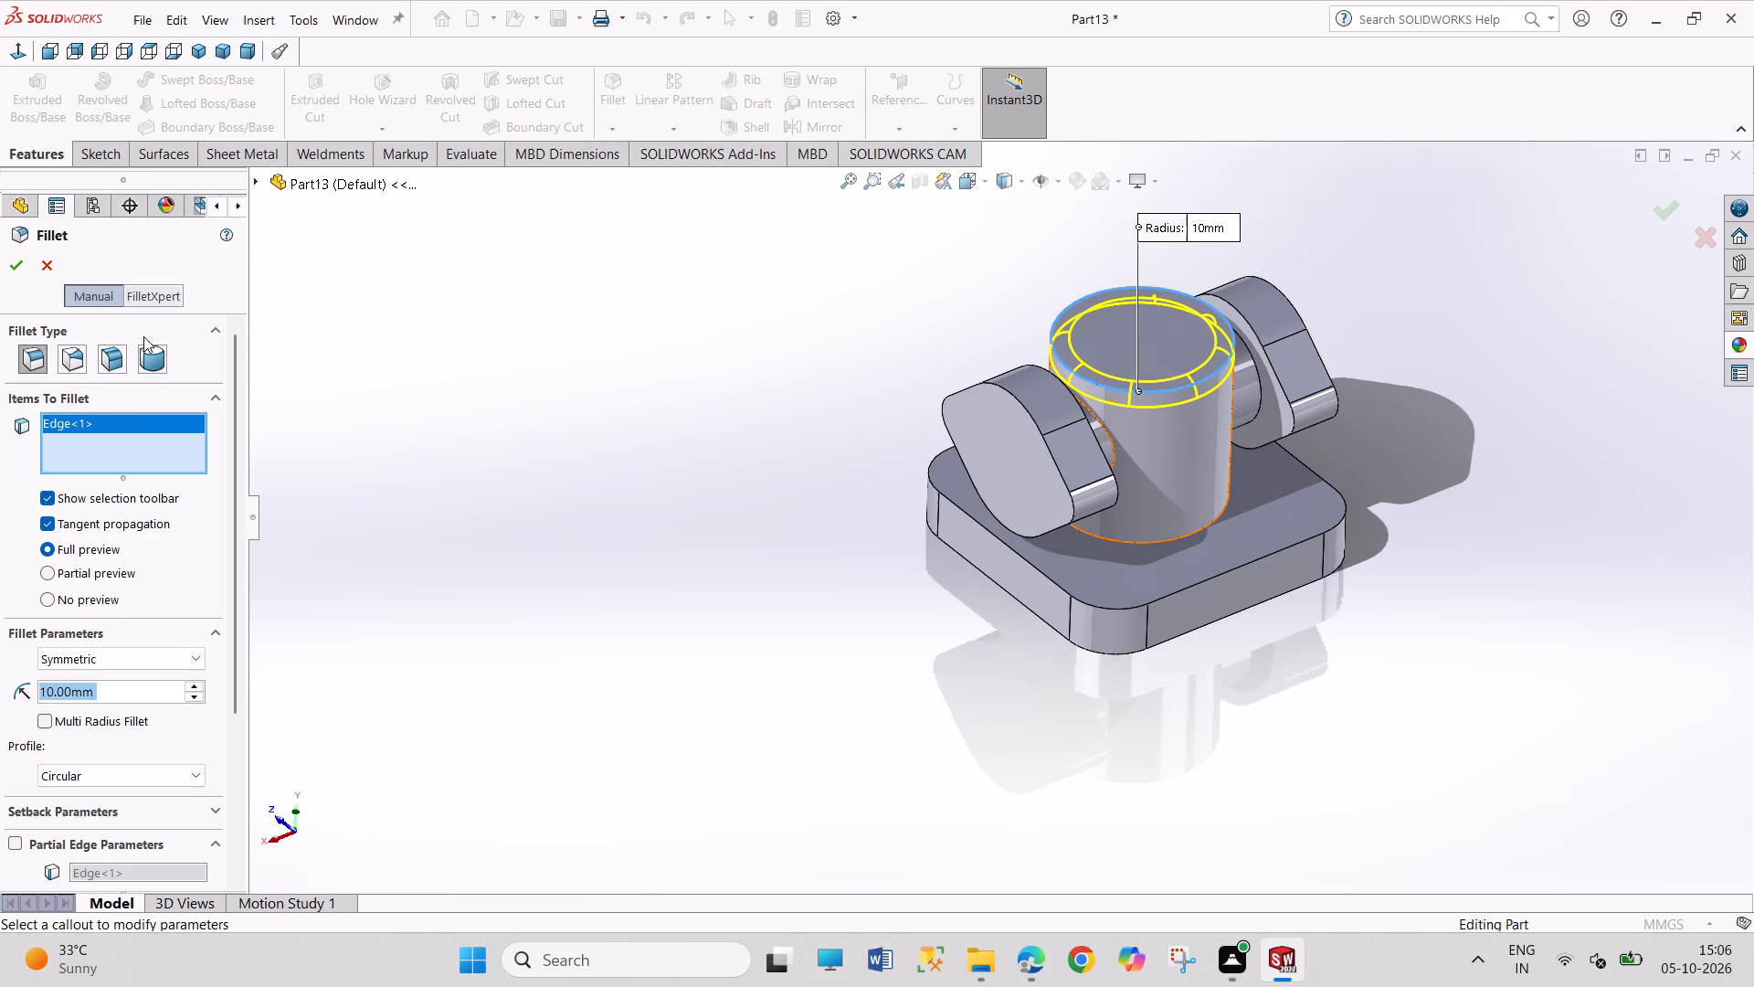
type("25")
key("Return")
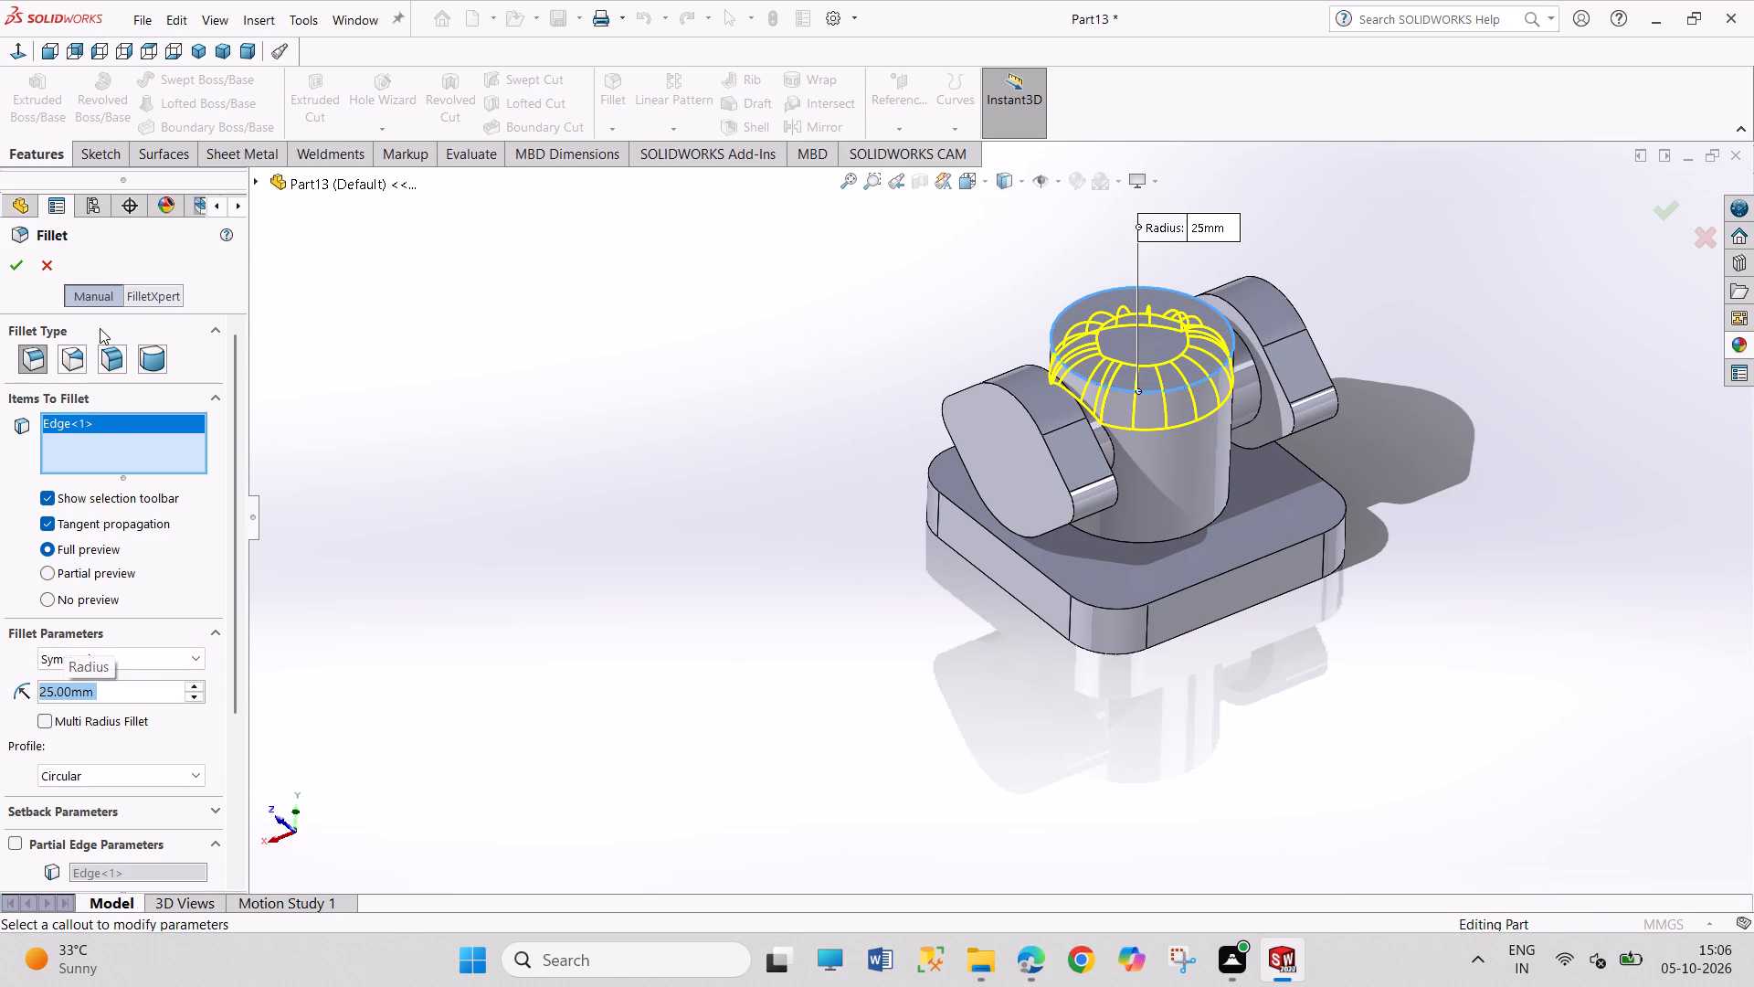
left_click(13, 266)
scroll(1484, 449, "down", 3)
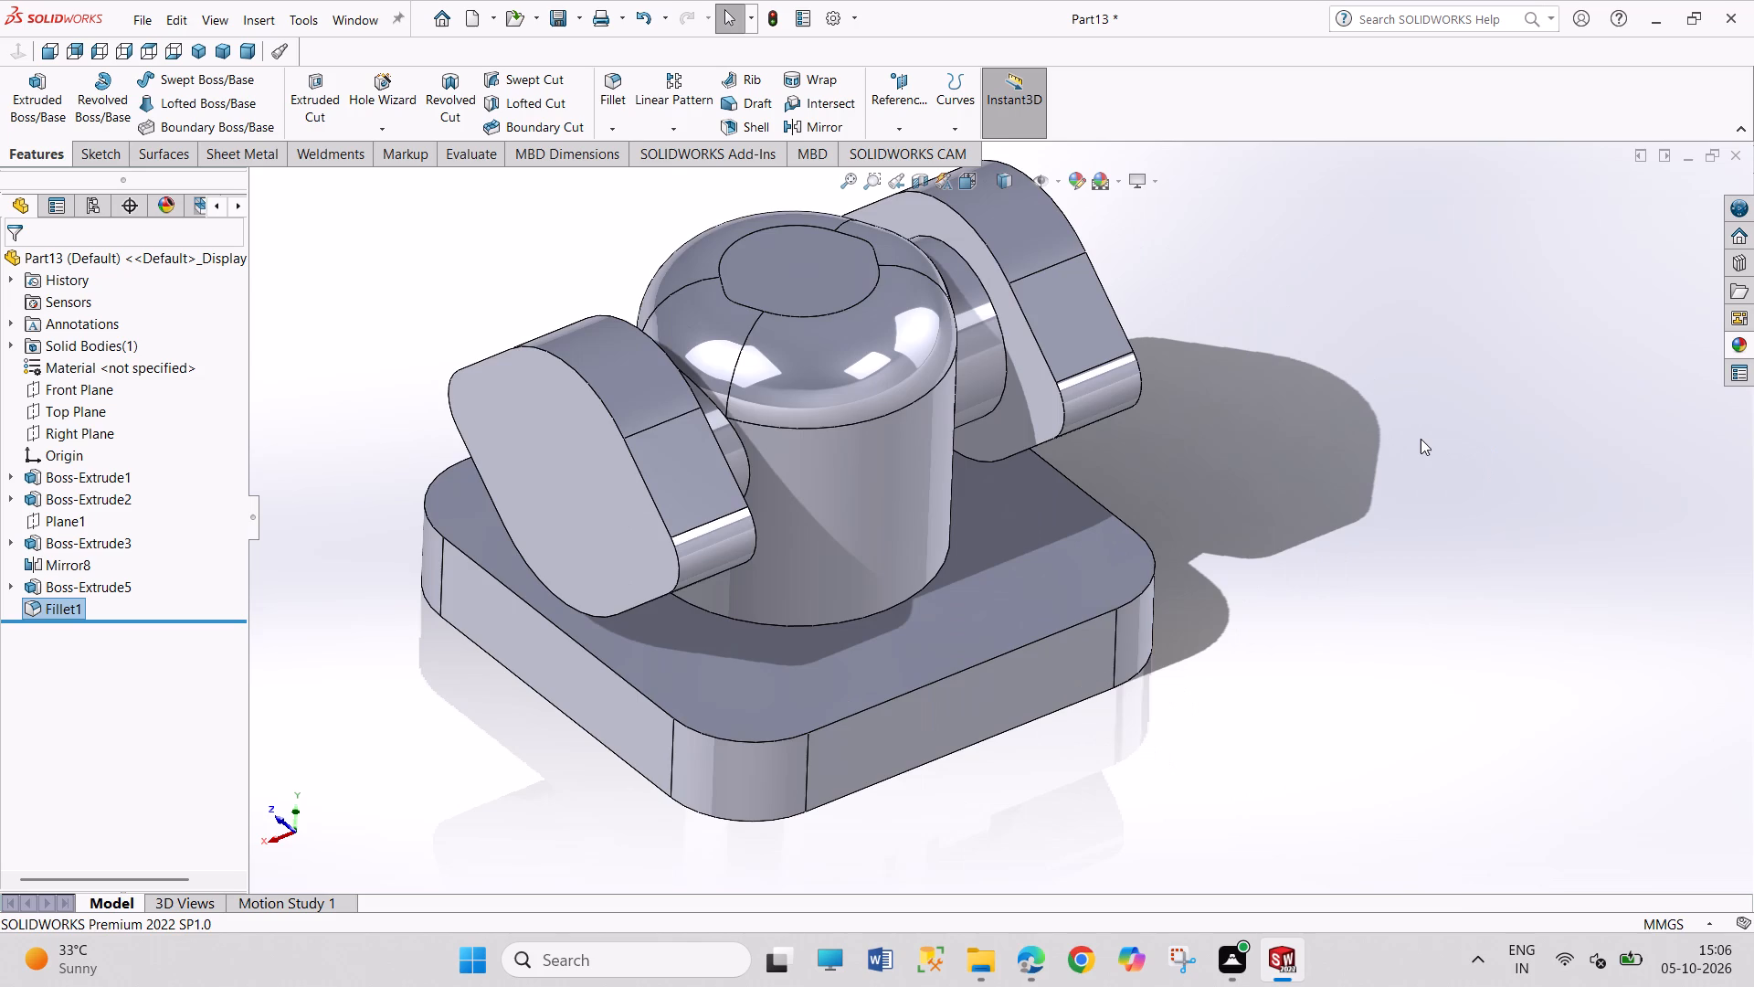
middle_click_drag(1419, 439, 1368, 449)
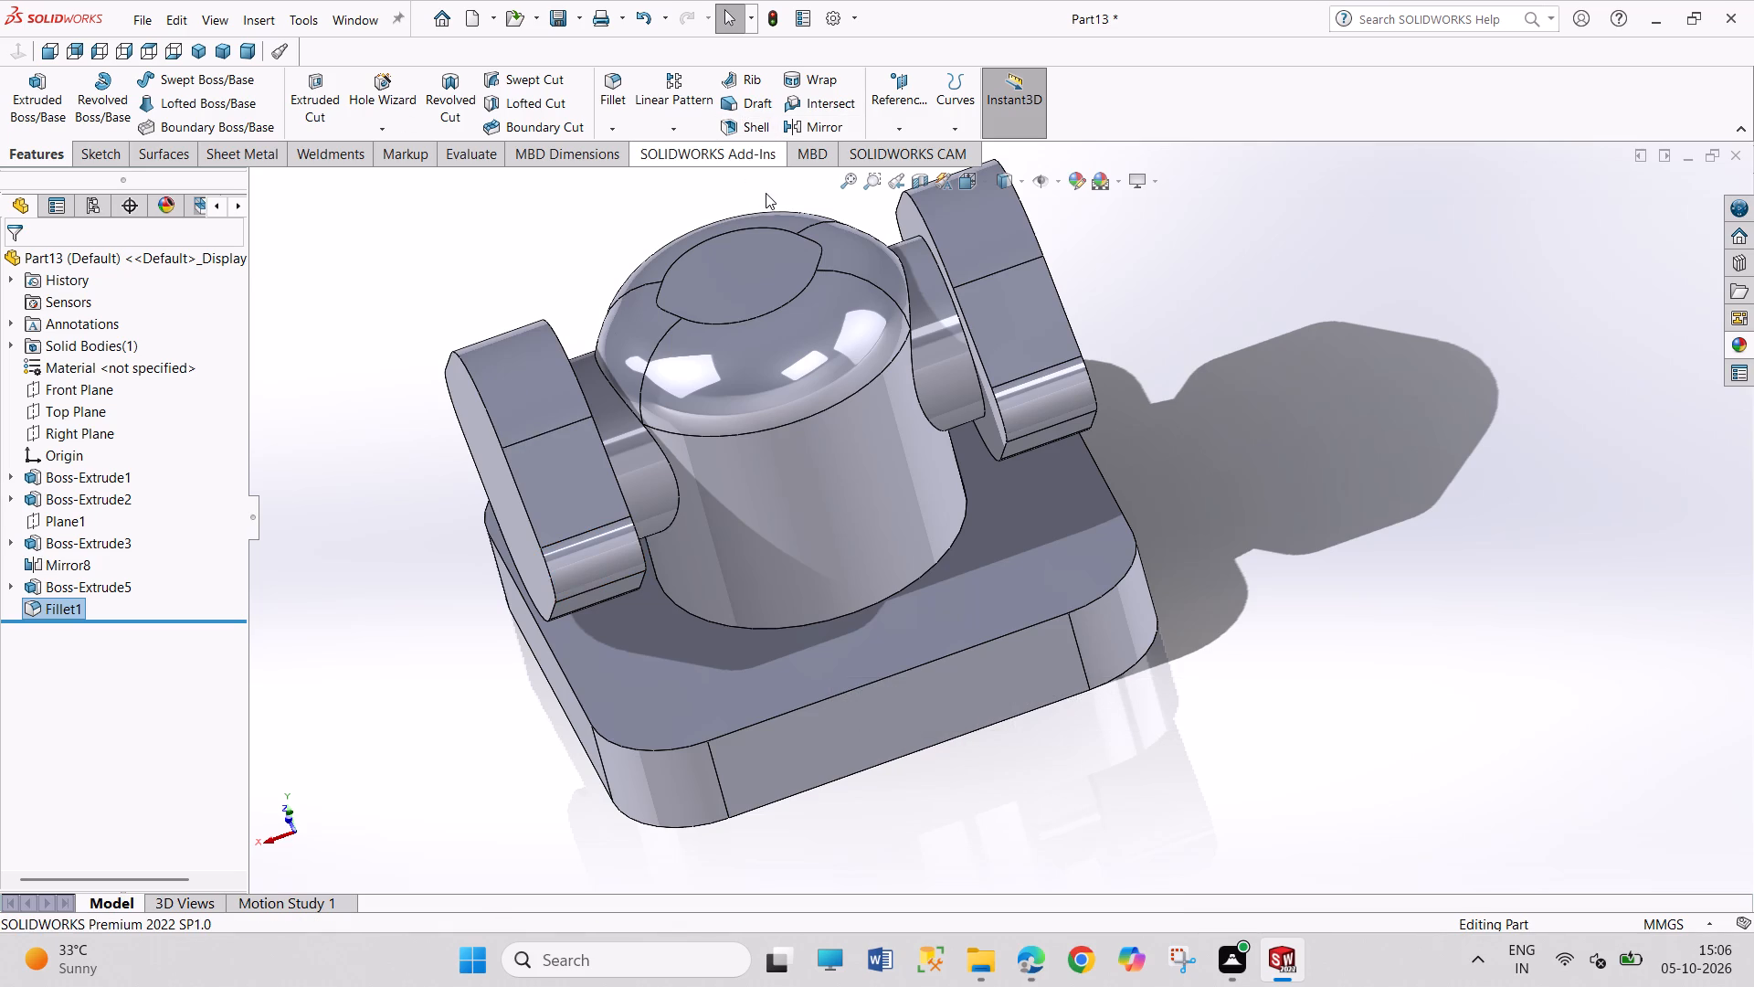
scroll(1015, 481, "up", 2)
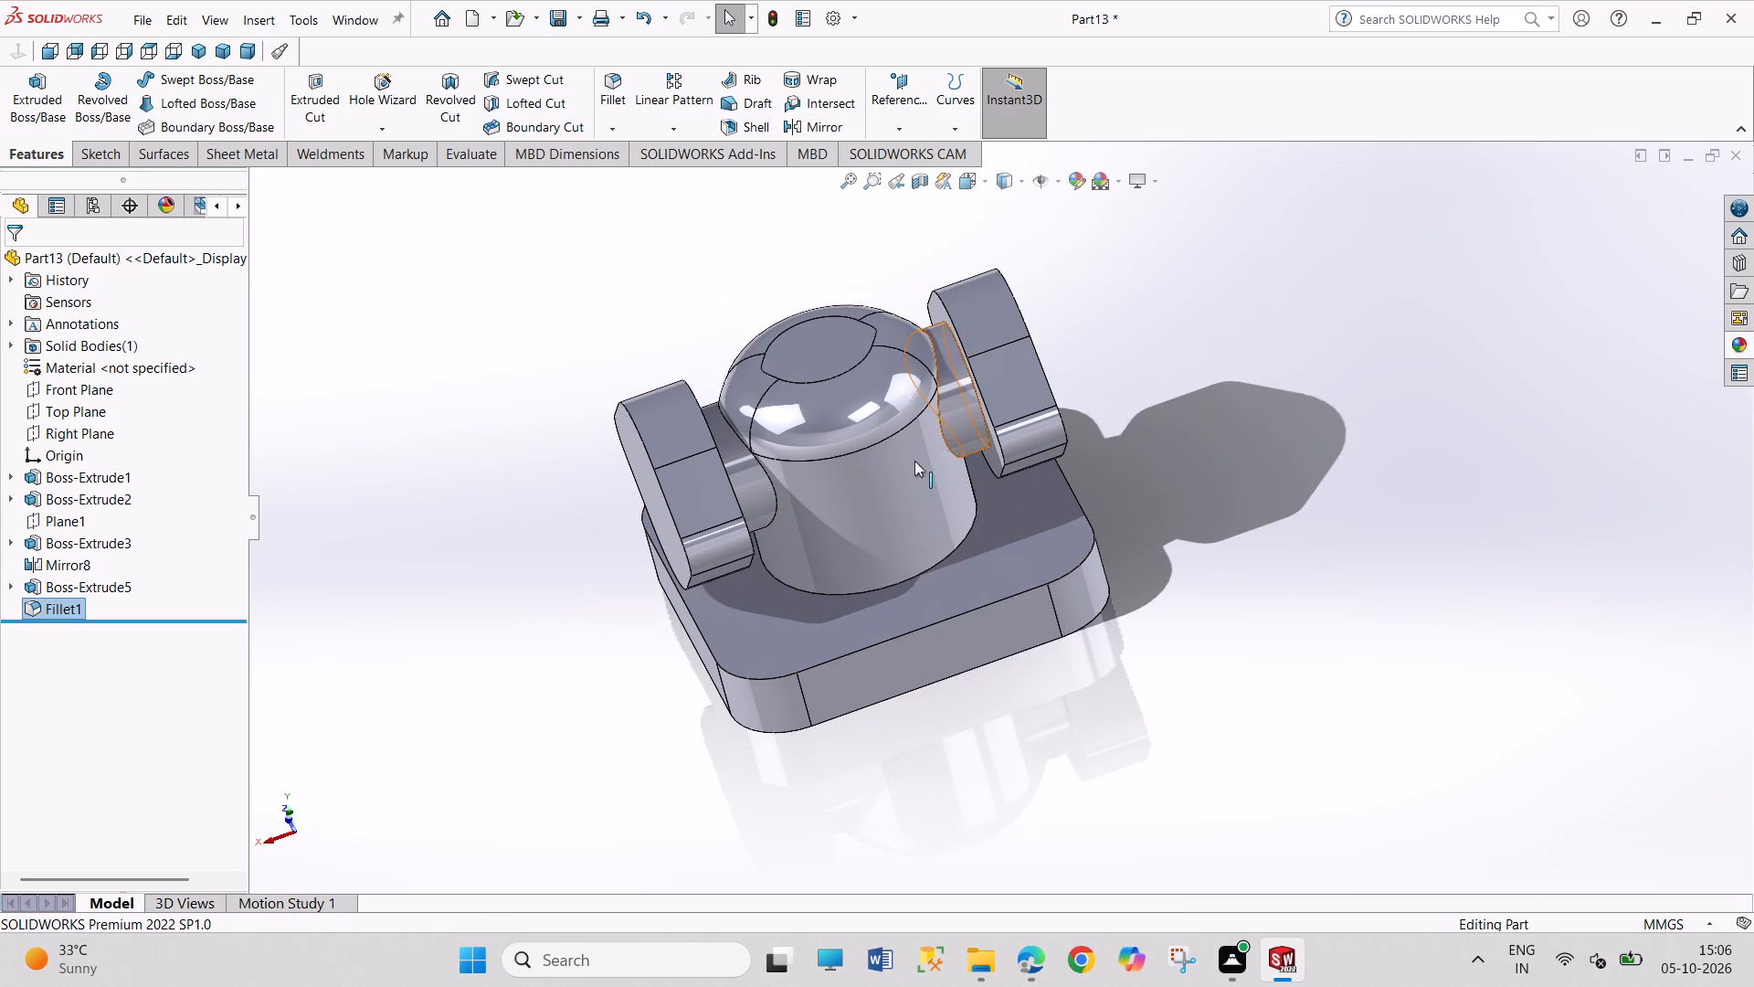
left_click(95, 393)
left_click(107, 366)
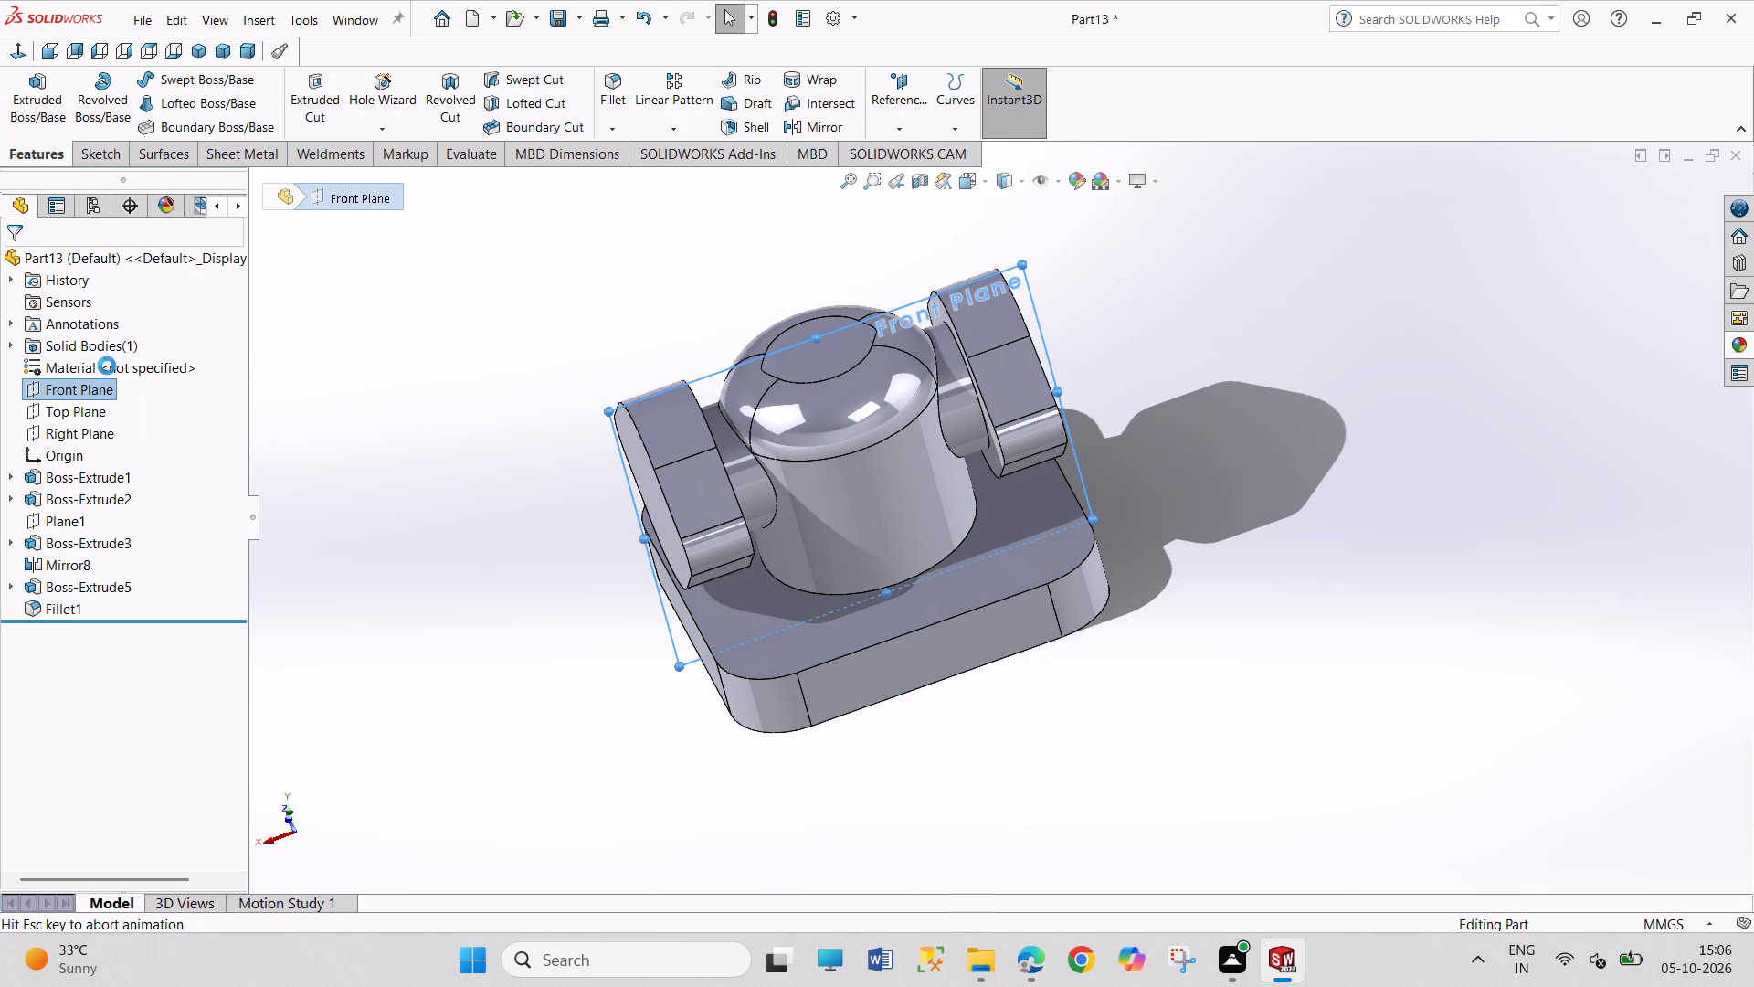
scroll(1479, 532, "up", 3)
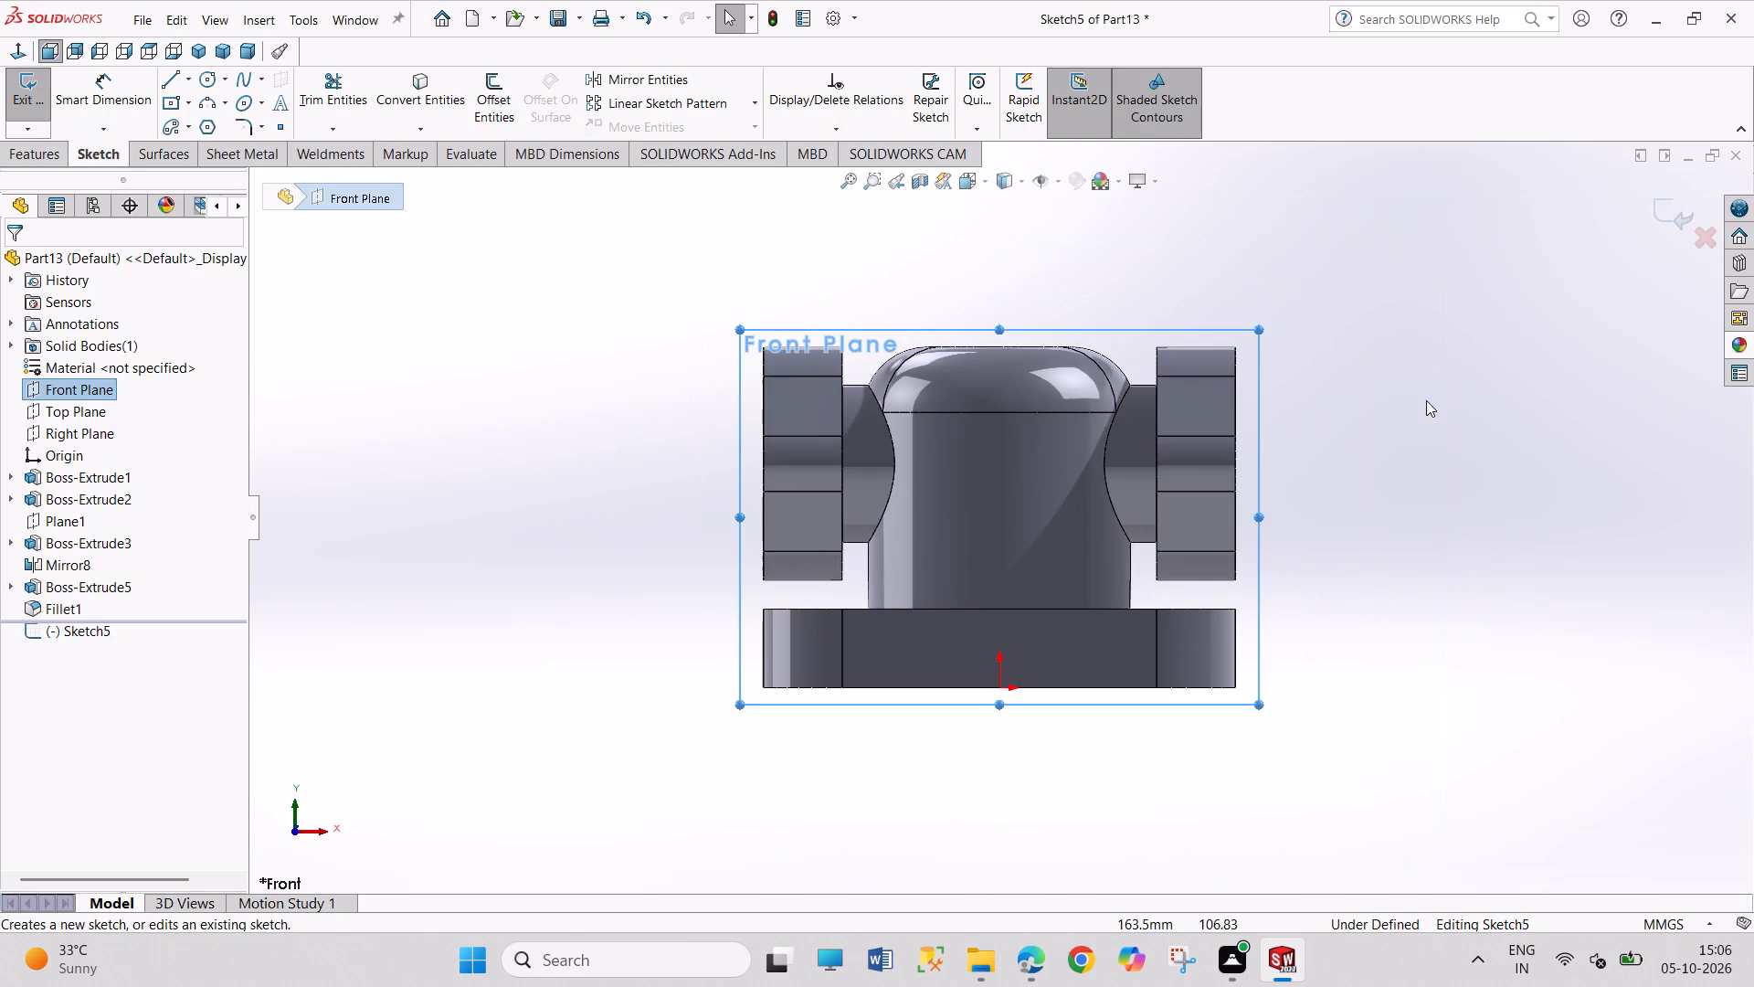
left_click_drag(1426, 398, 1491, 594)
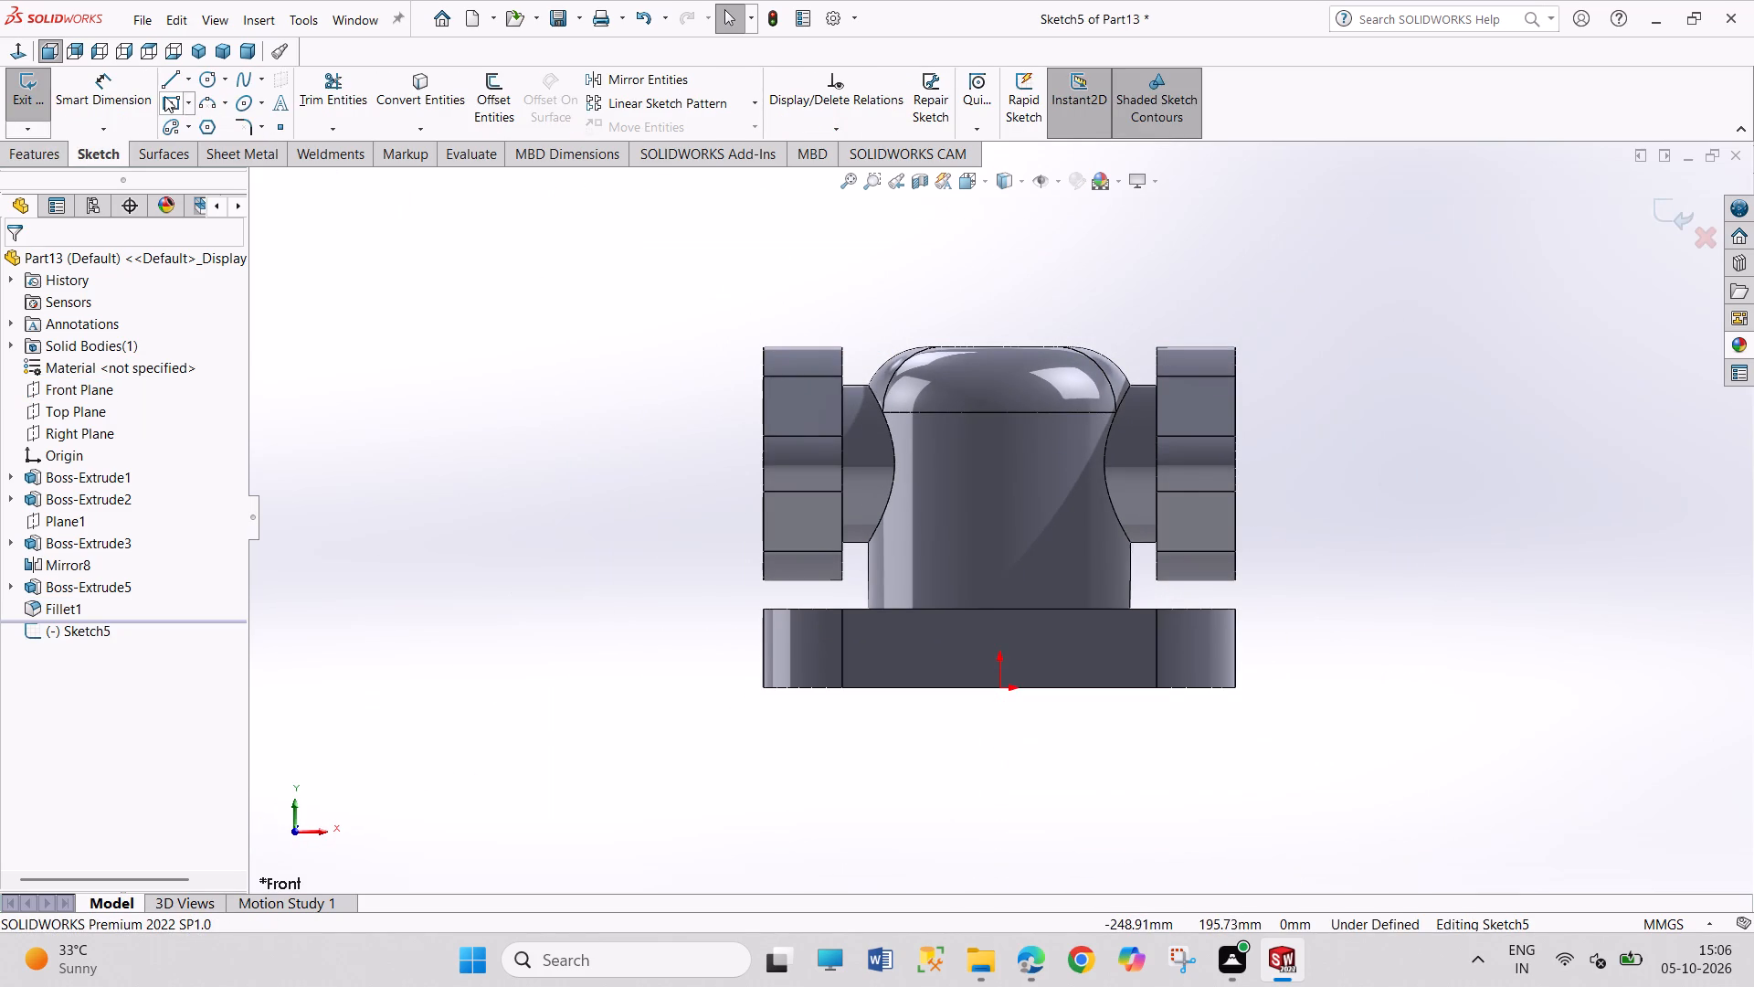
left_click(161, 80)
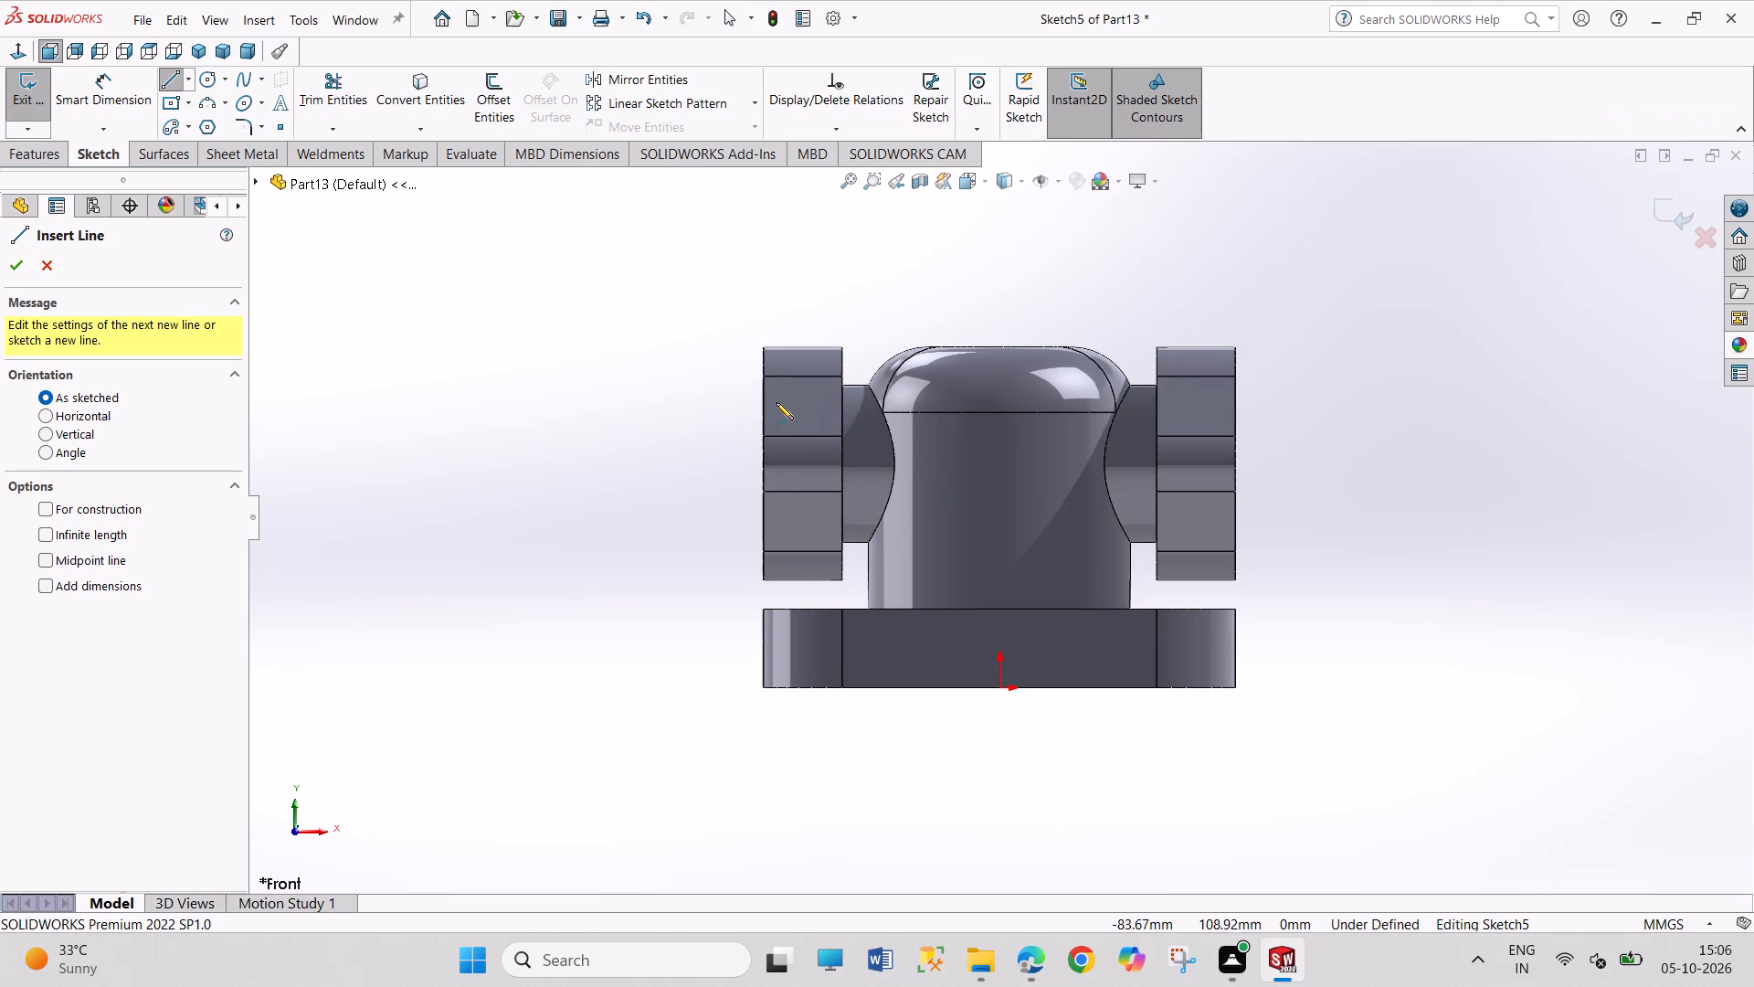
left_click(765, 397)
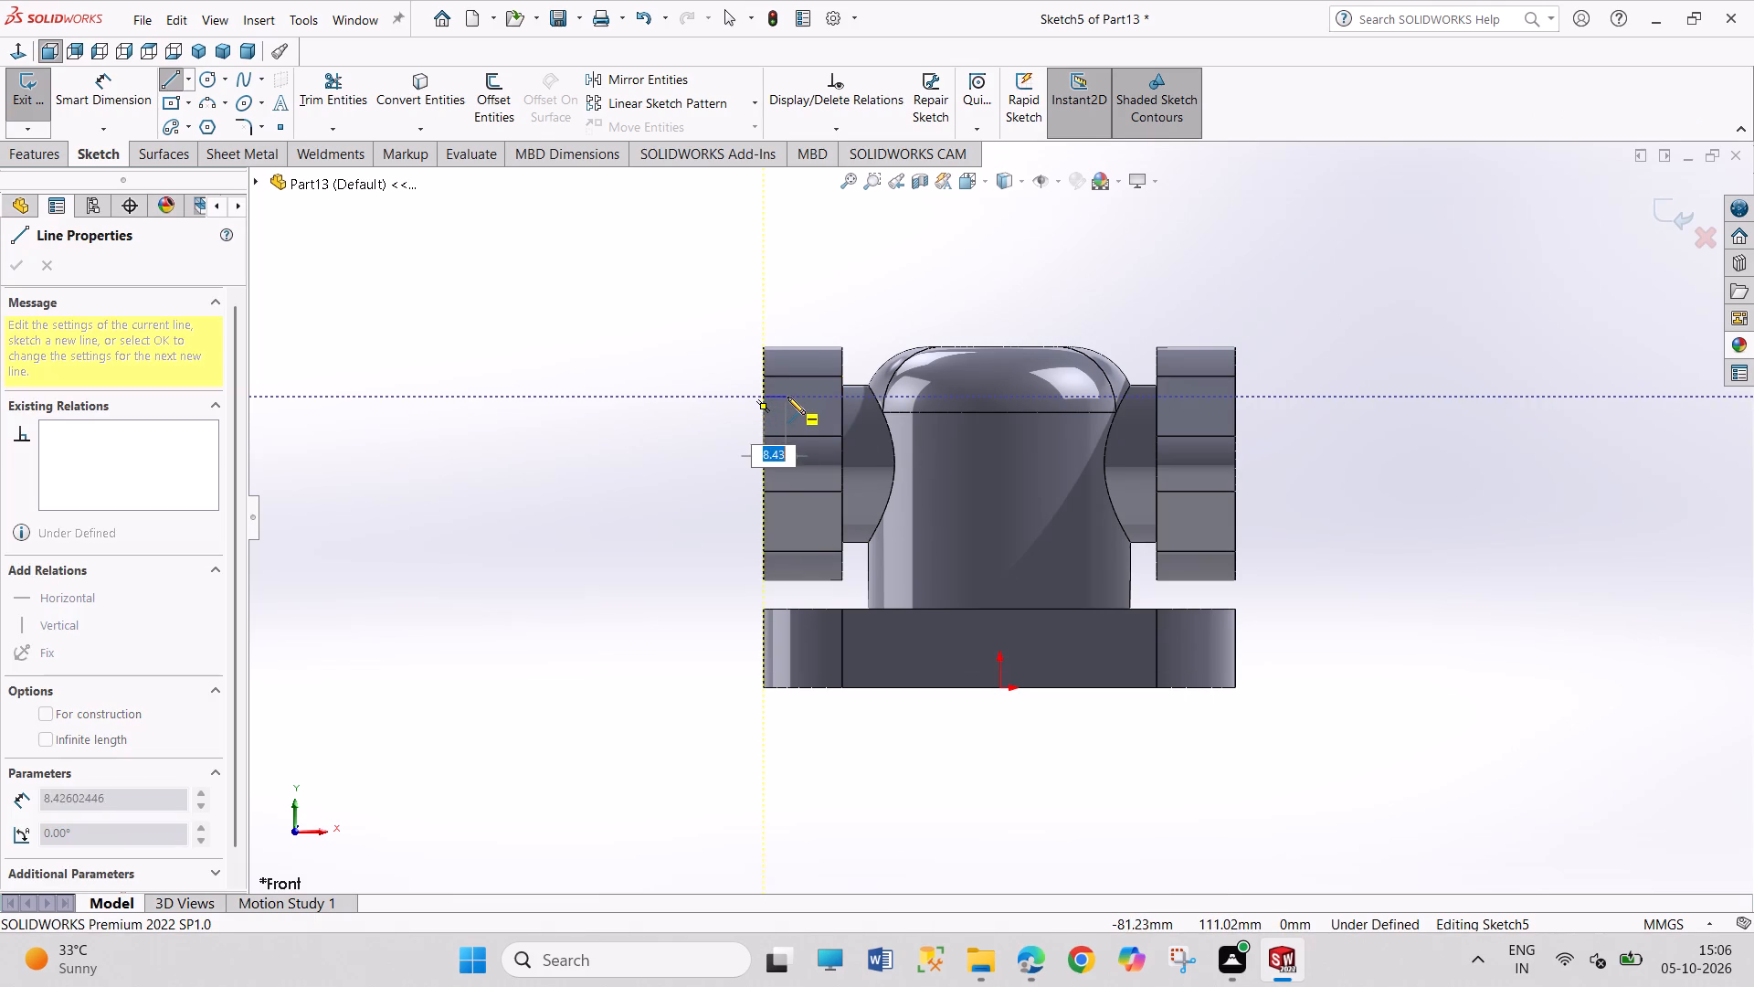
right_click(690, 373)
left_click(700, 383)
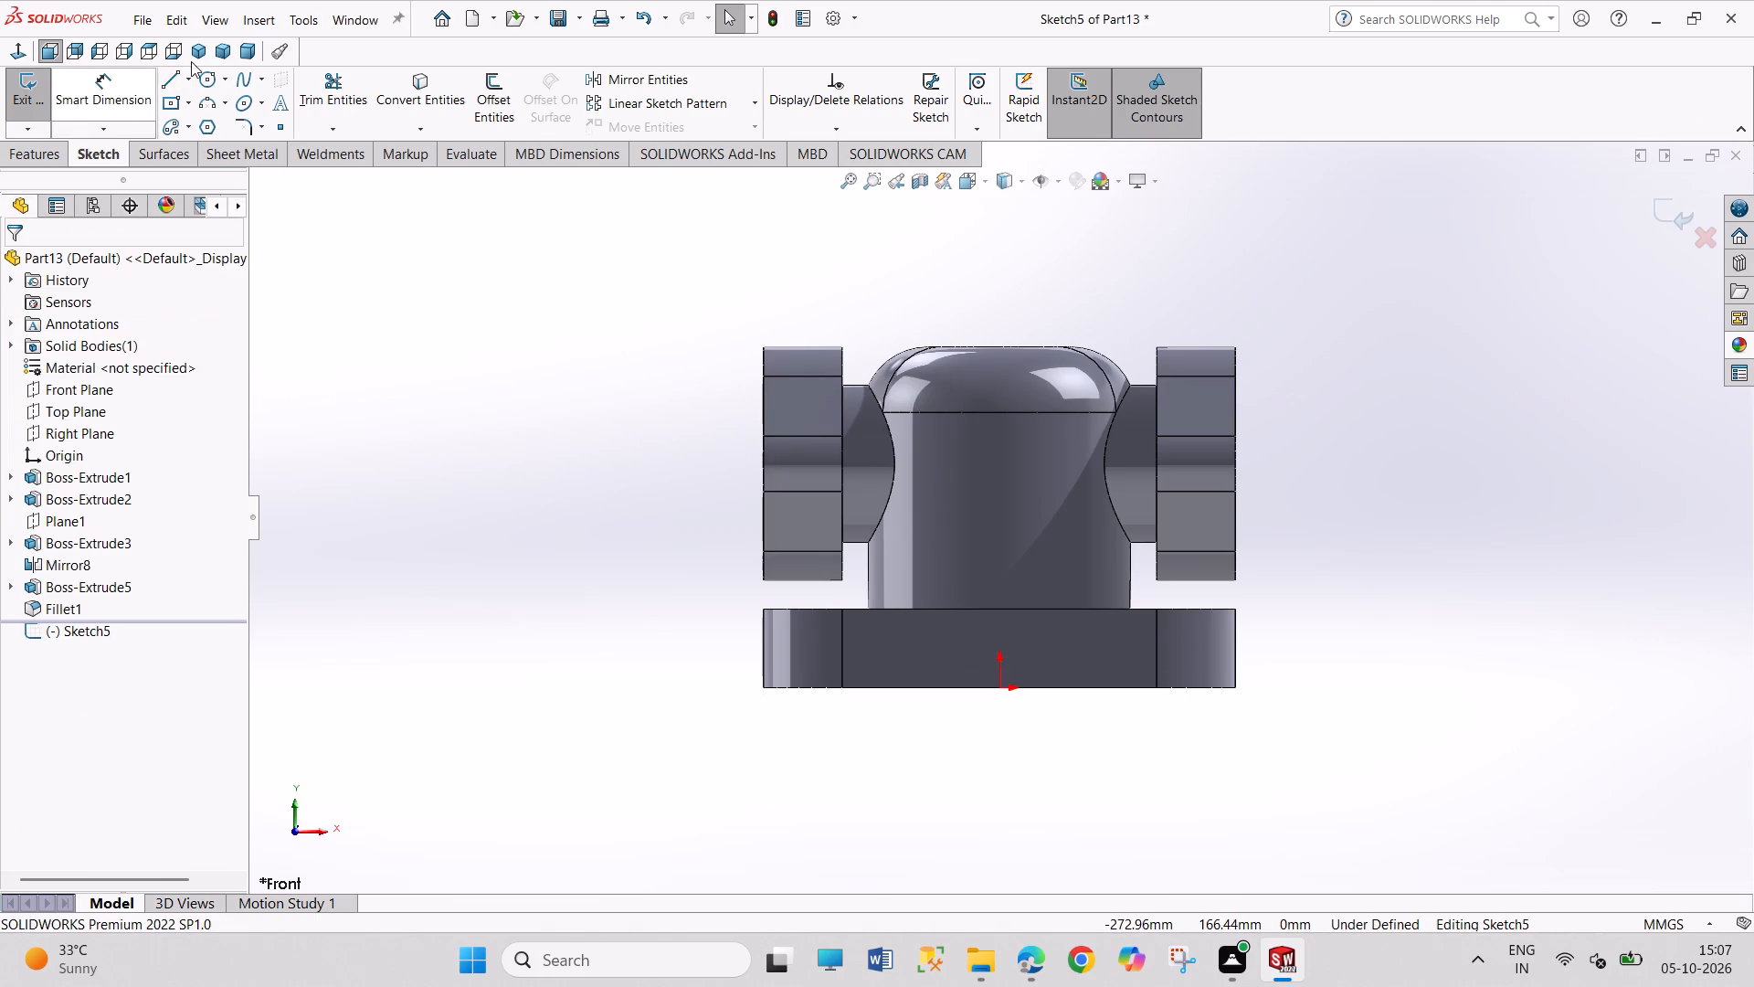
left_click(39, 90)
Edit the square base plate's extrusion to add a 4-degree inward draft.
left_click(194, 50)
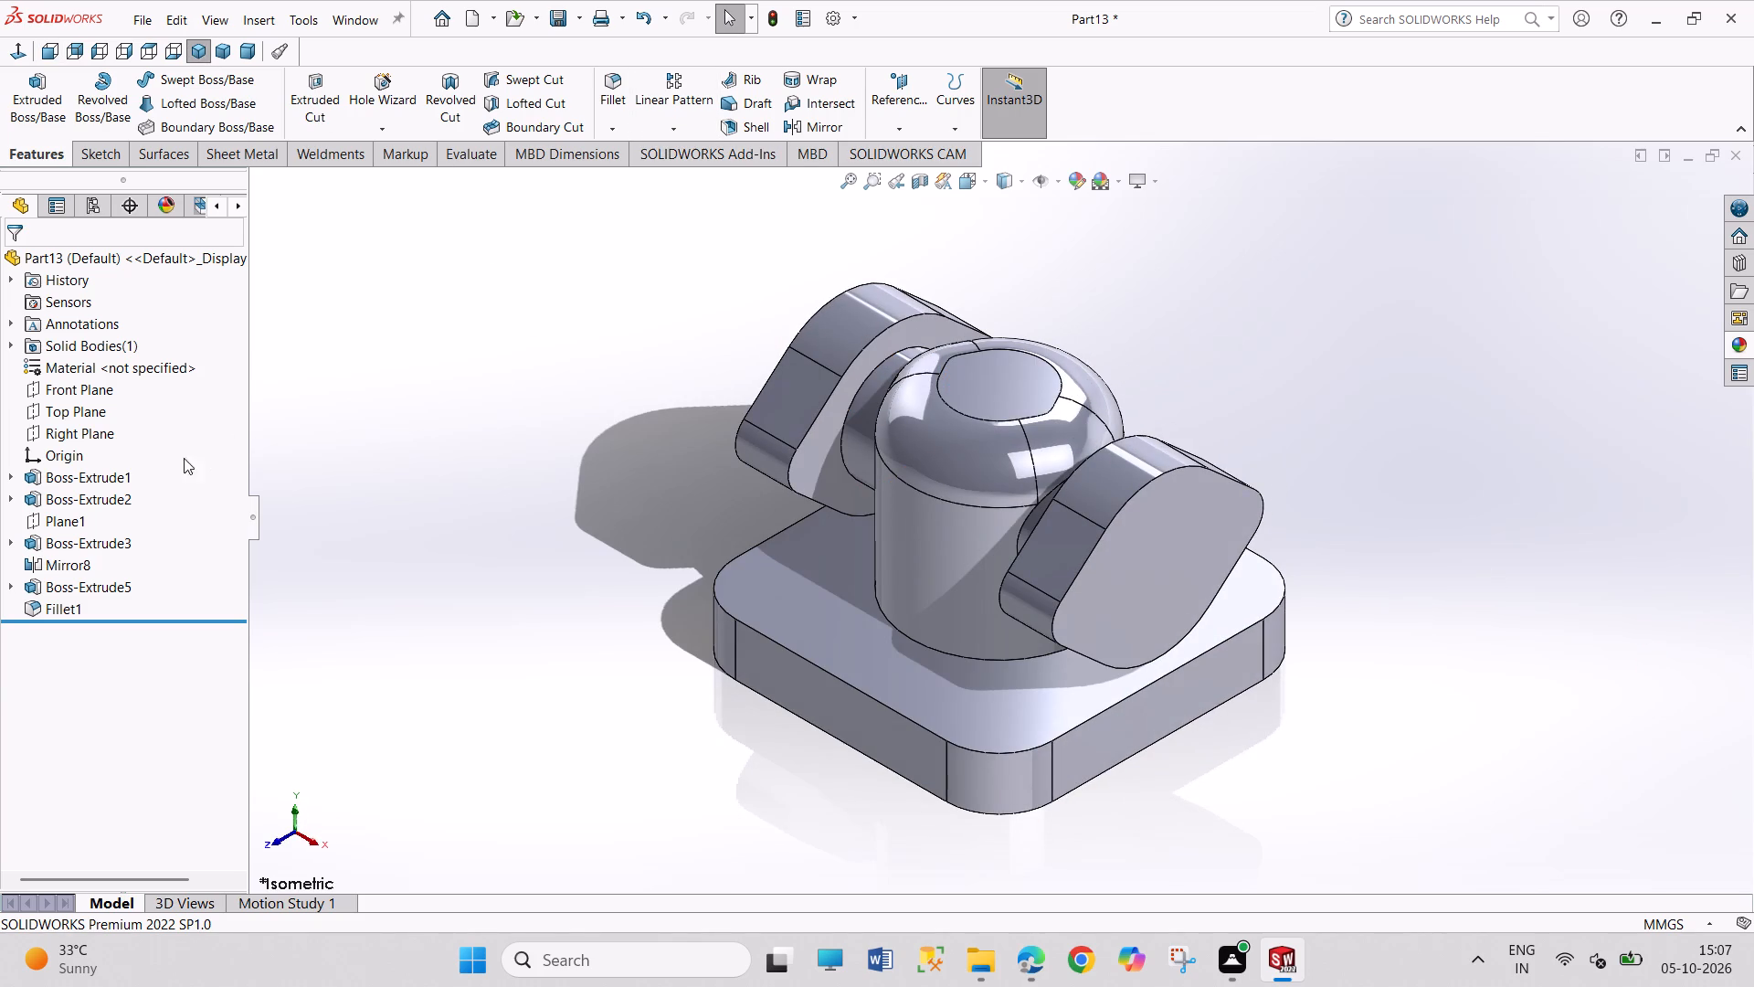
left_click(91, 474)
left_click(106, 426)
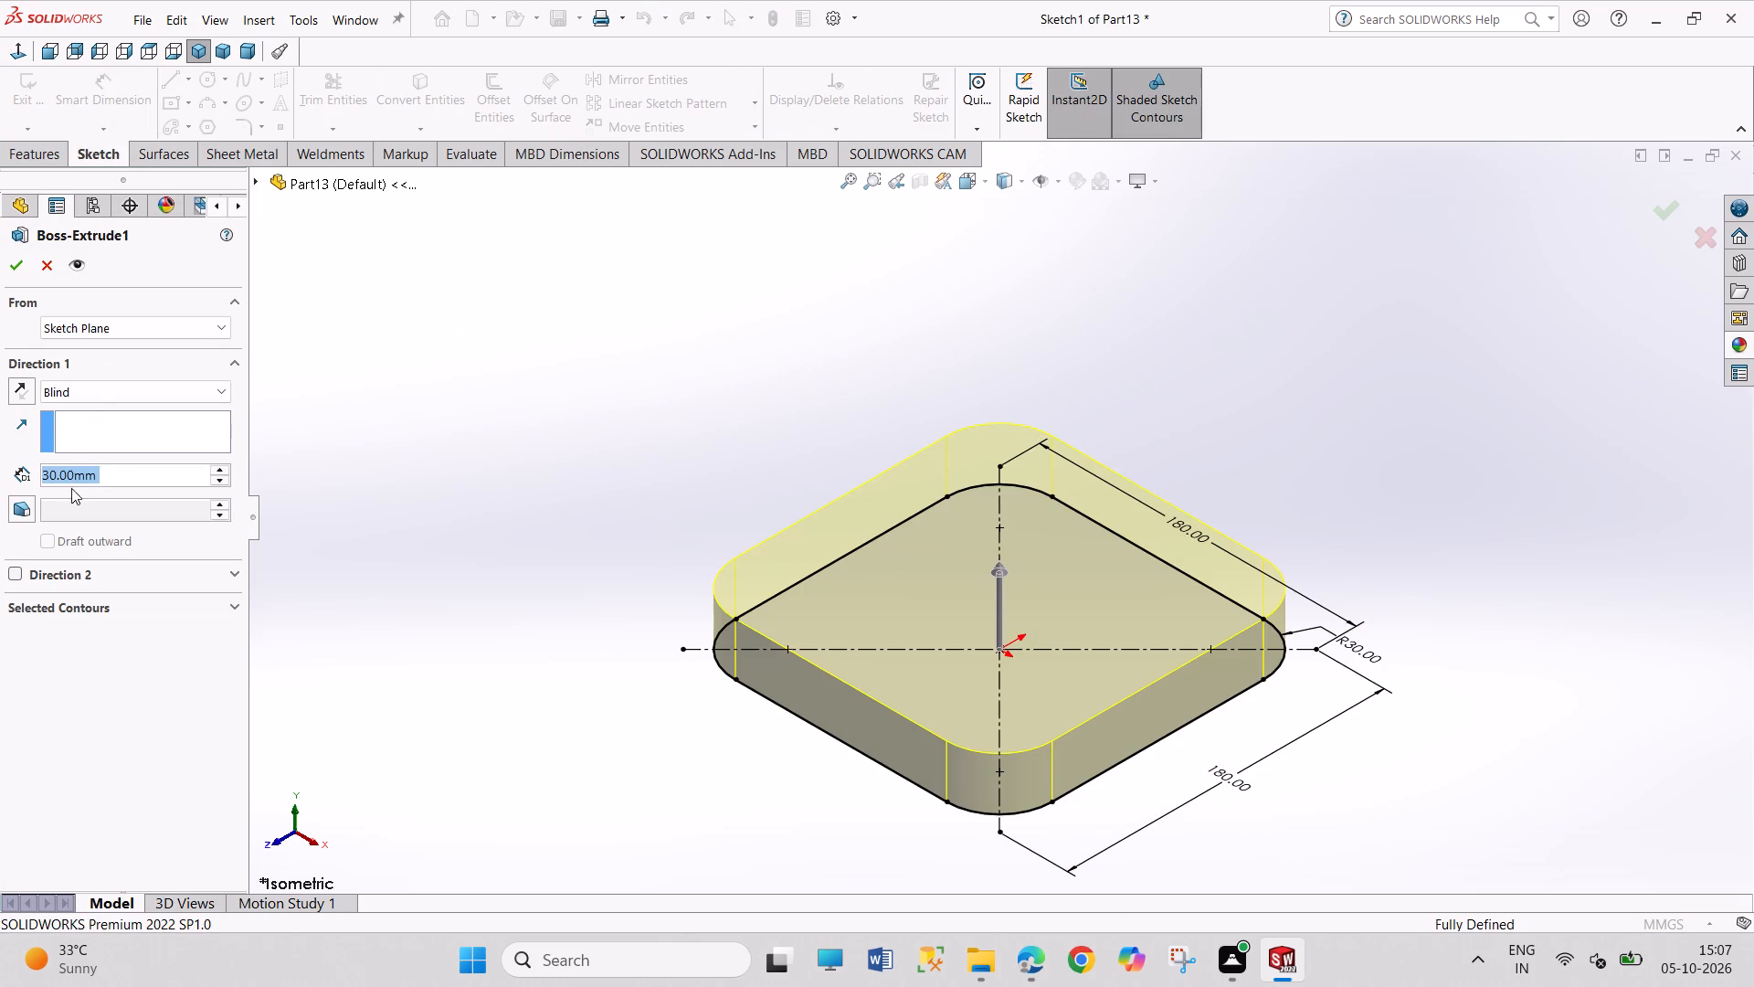
left_click(24, 503)
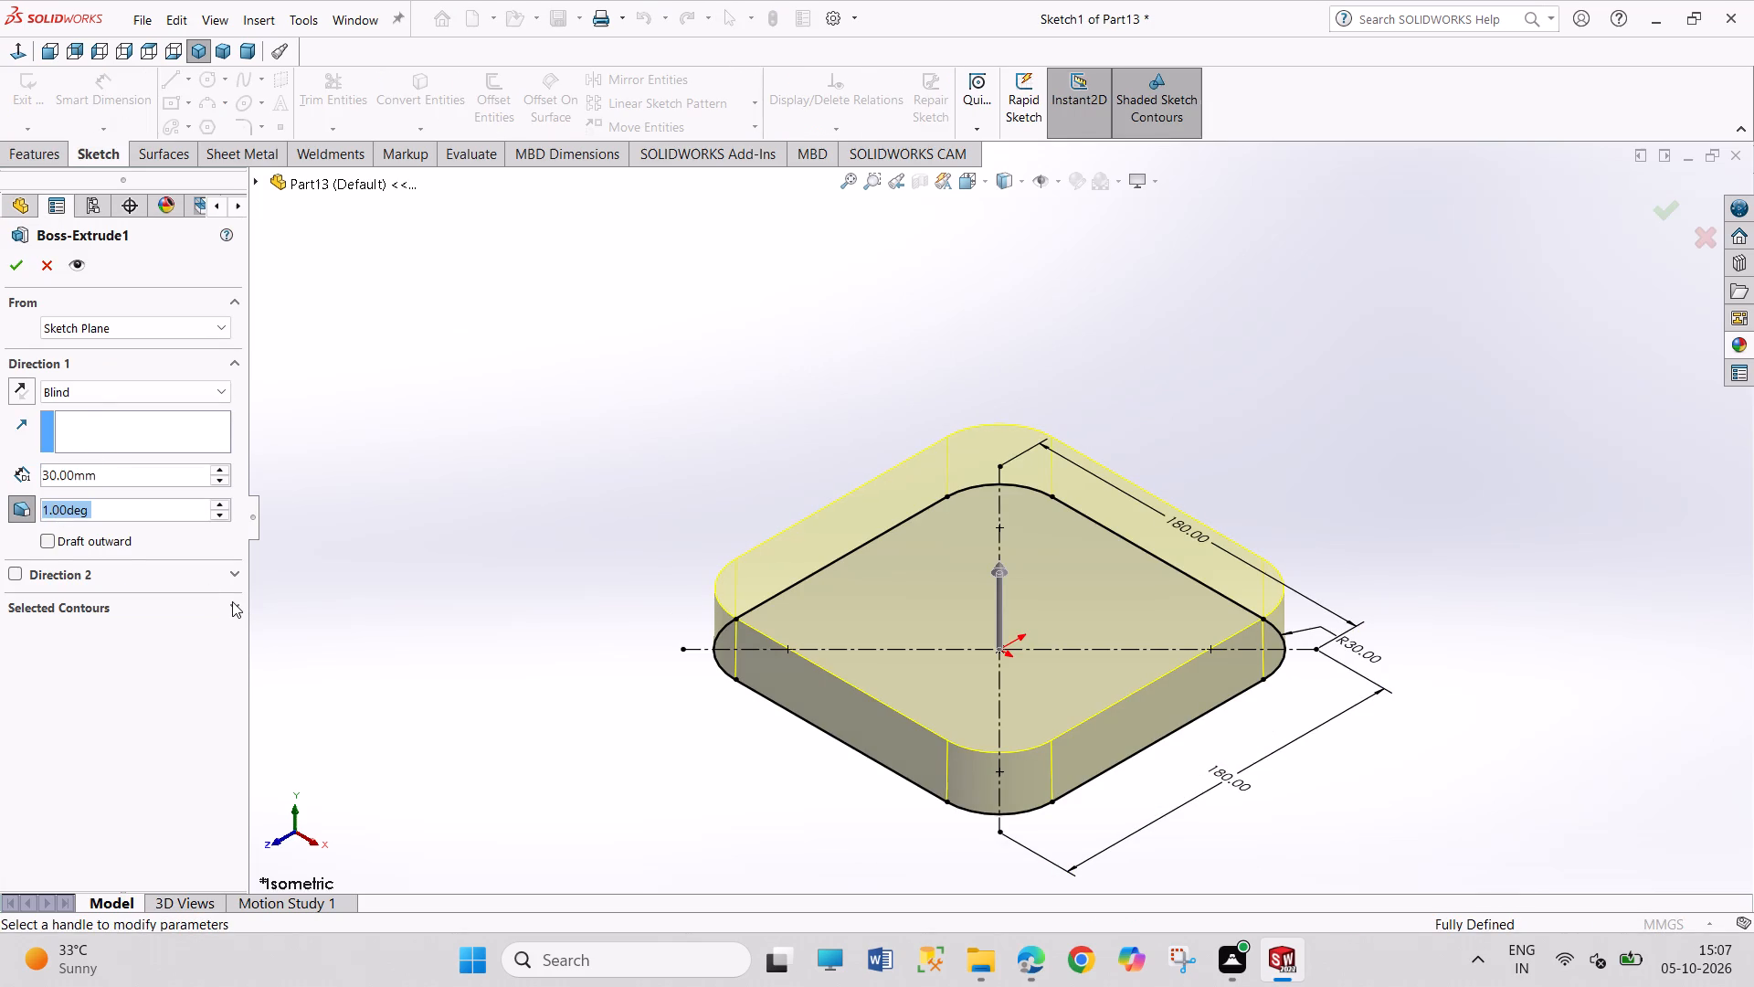
key("4")
key("Return")
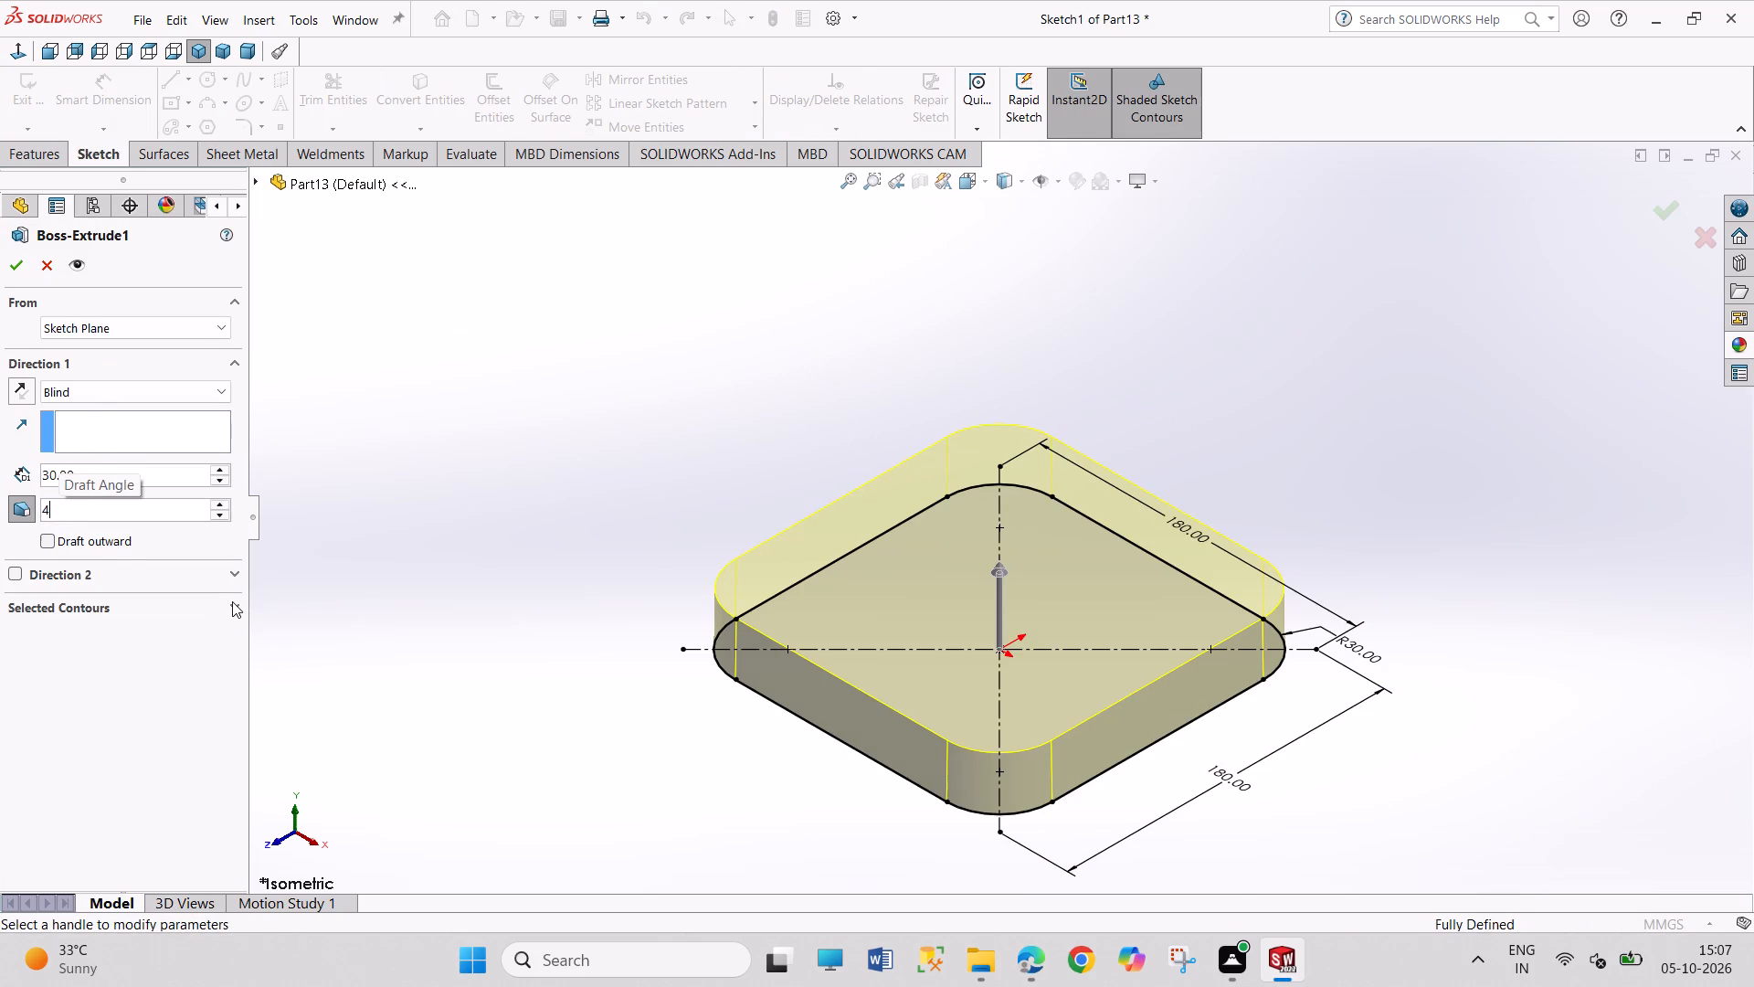
left_click(7, 251)
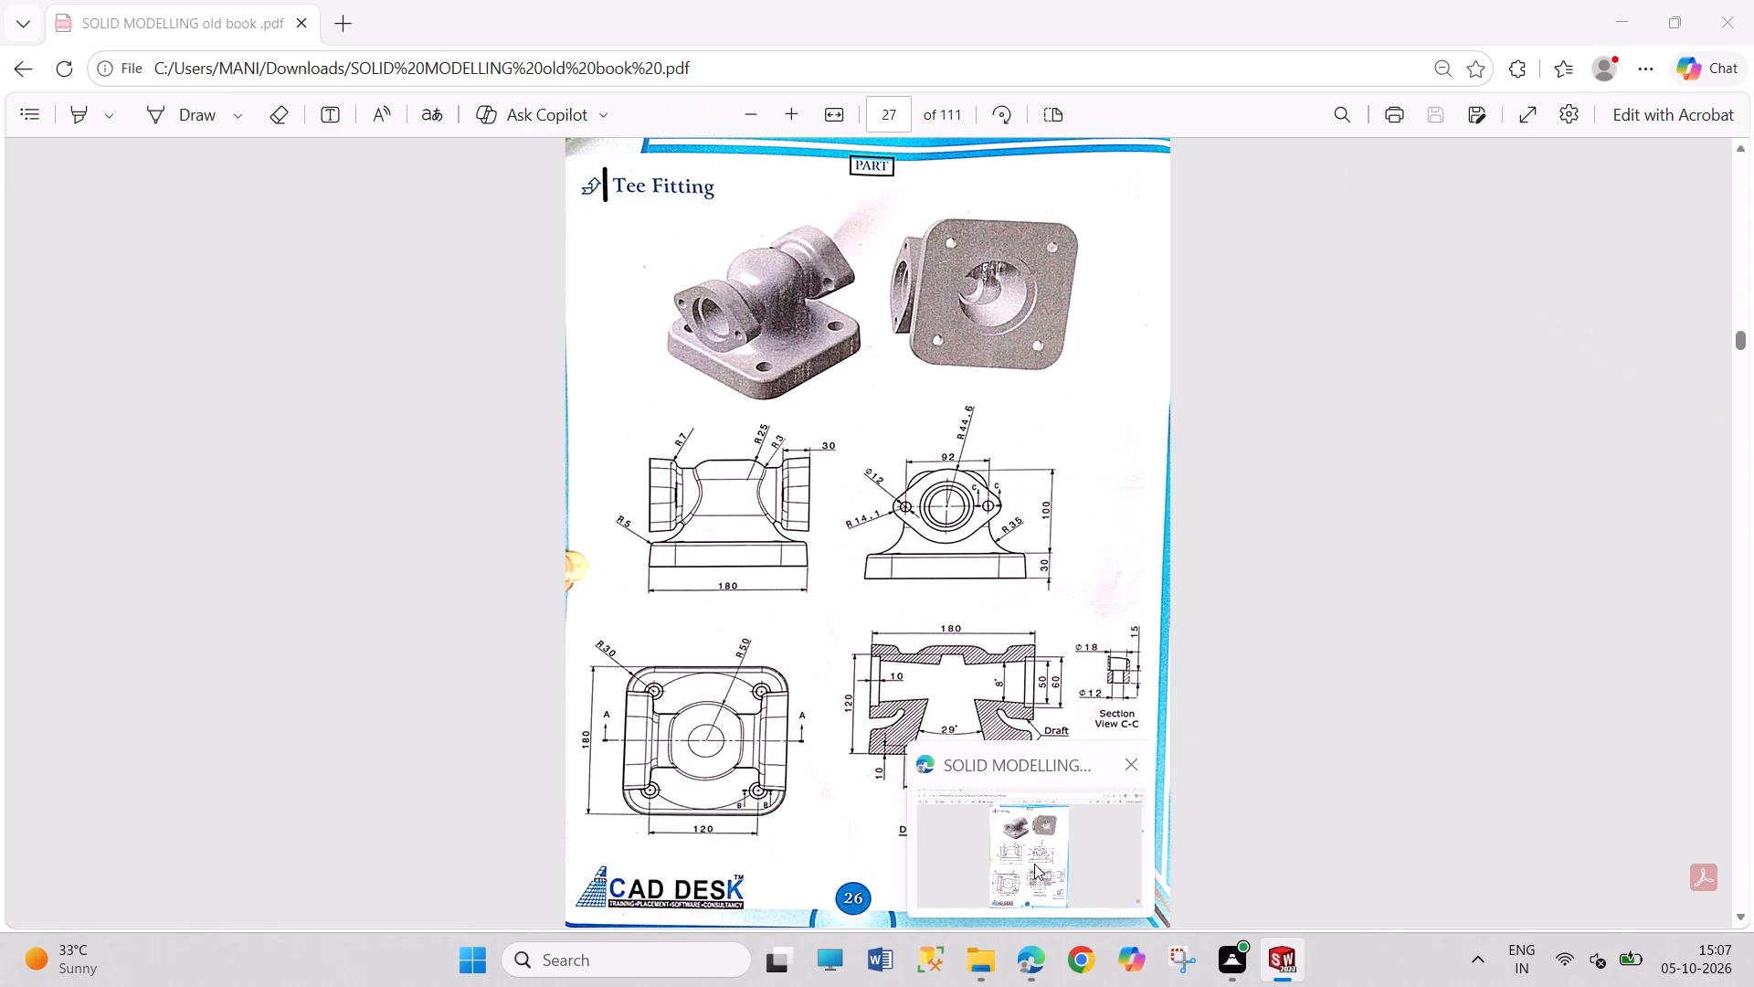
Check the Tee Fitting drawing in the PDF and add a 4-degree inward draft to the original side flange's extrusion.
left_click(1035, 863)
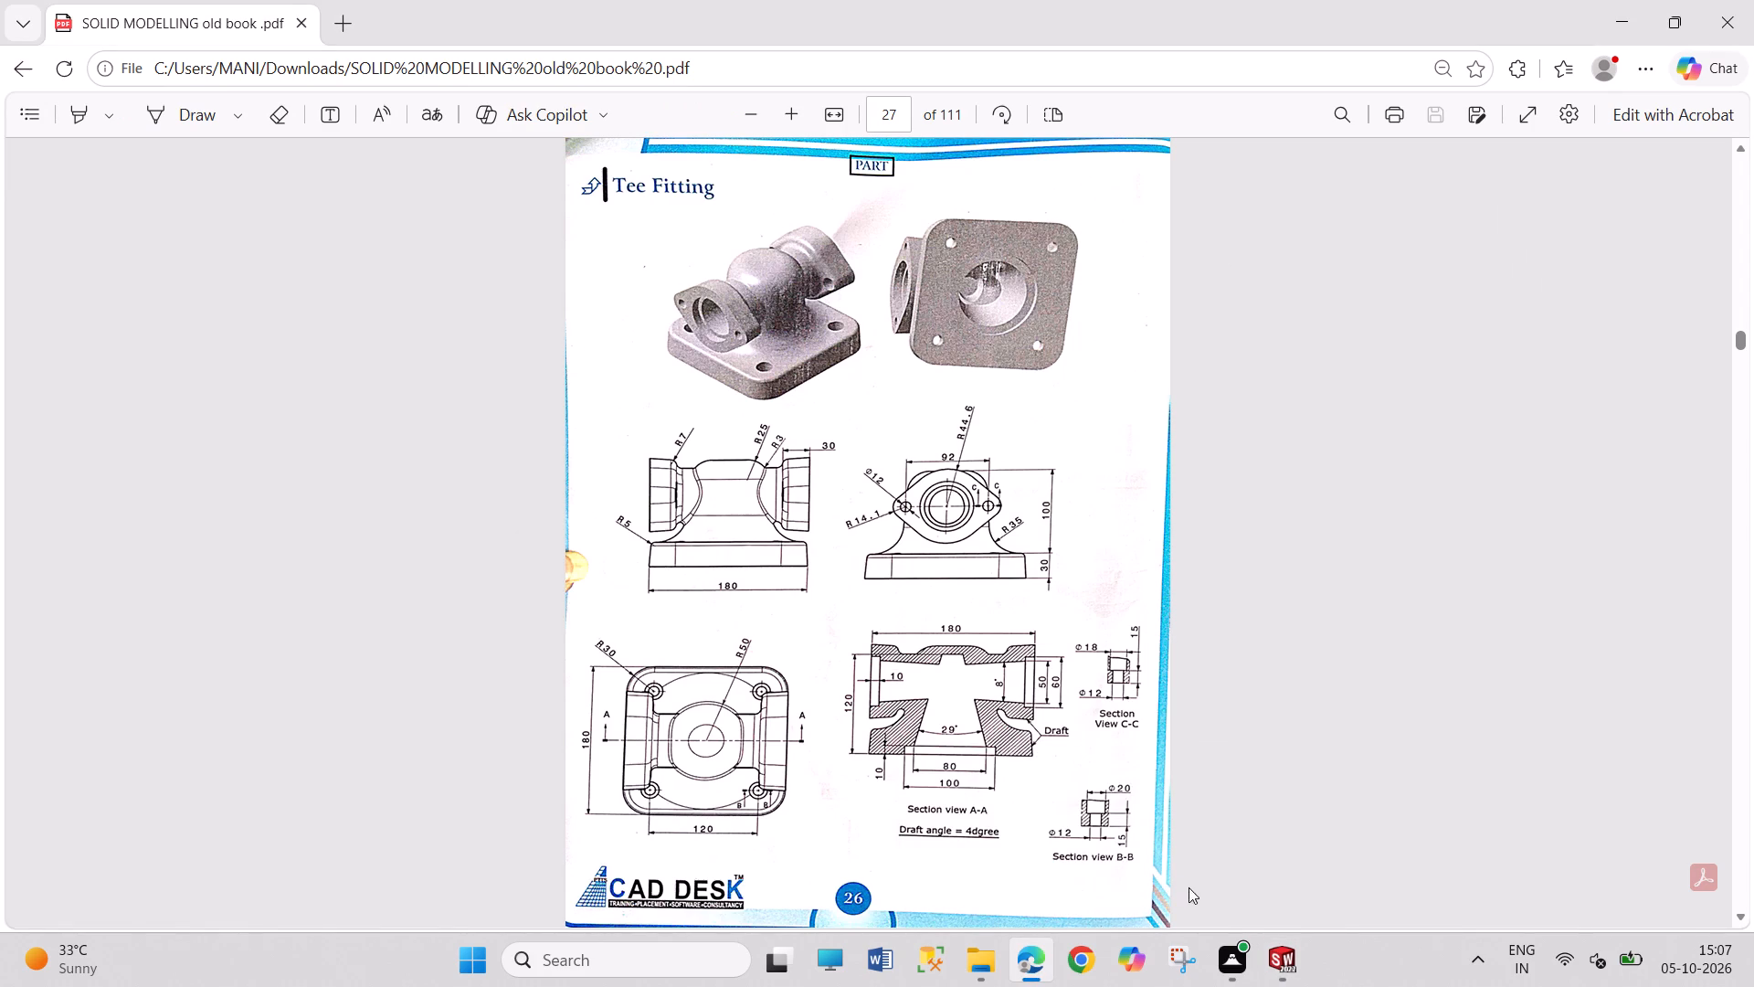
left_click(1290, 950)
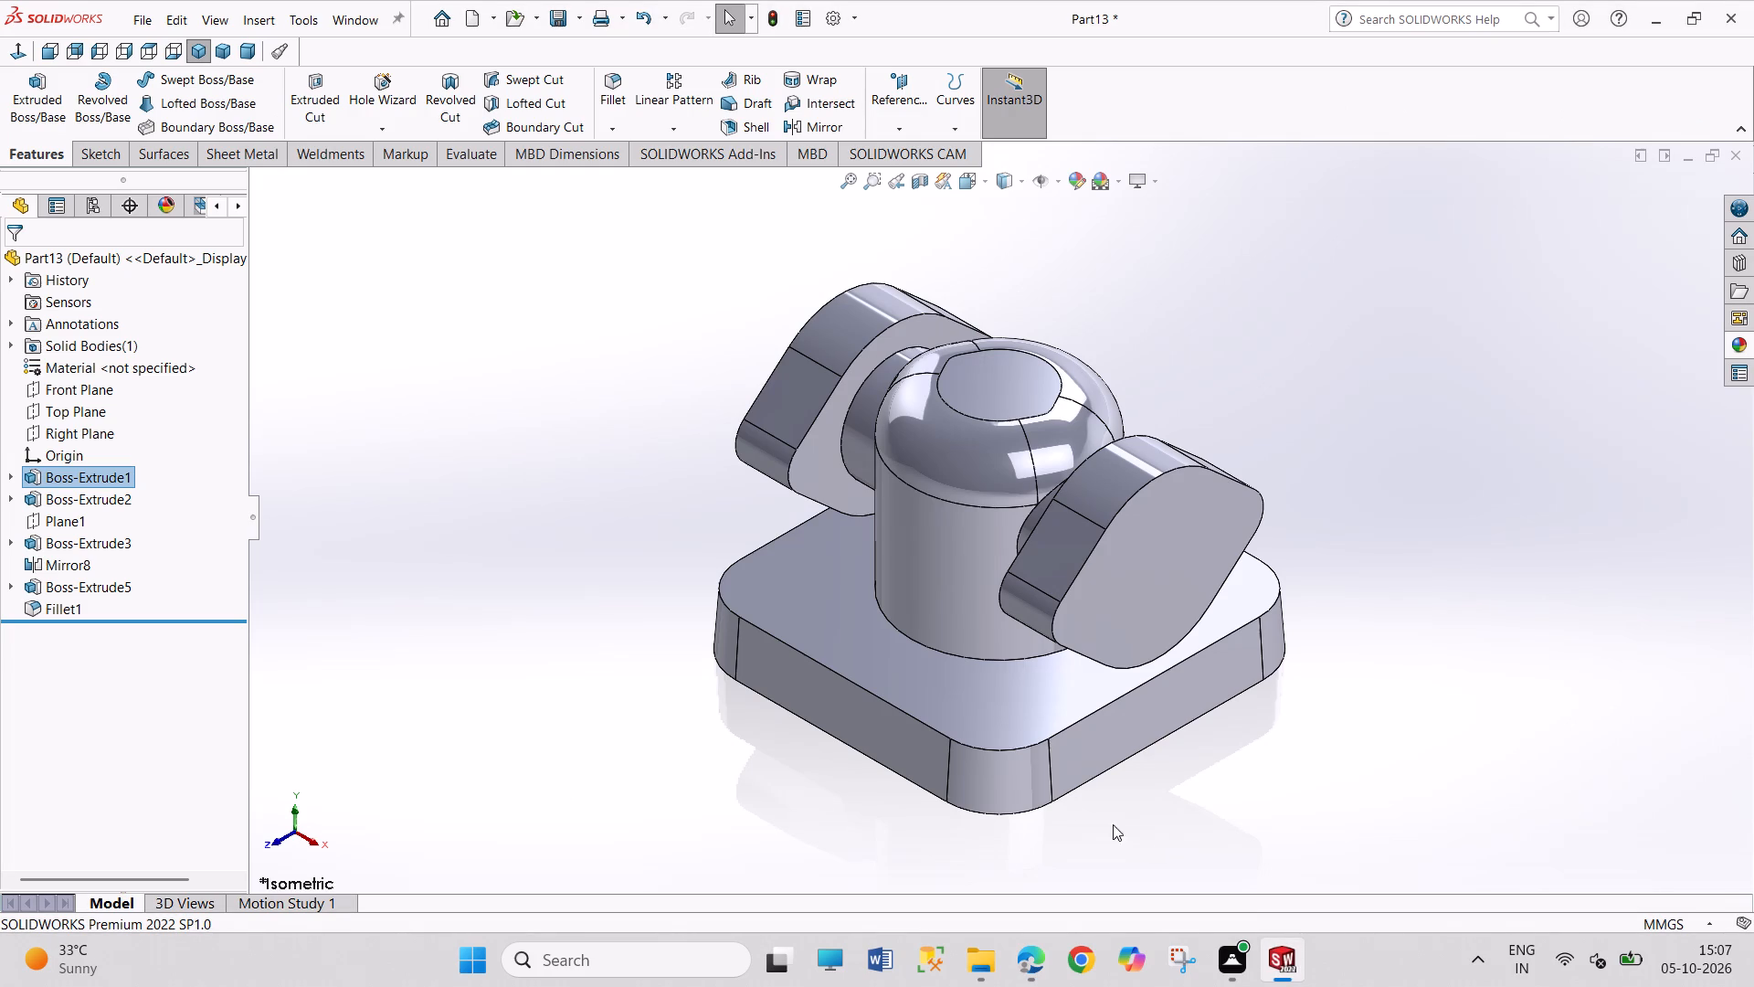
left_click(107, 538)
left_click(123, 489)
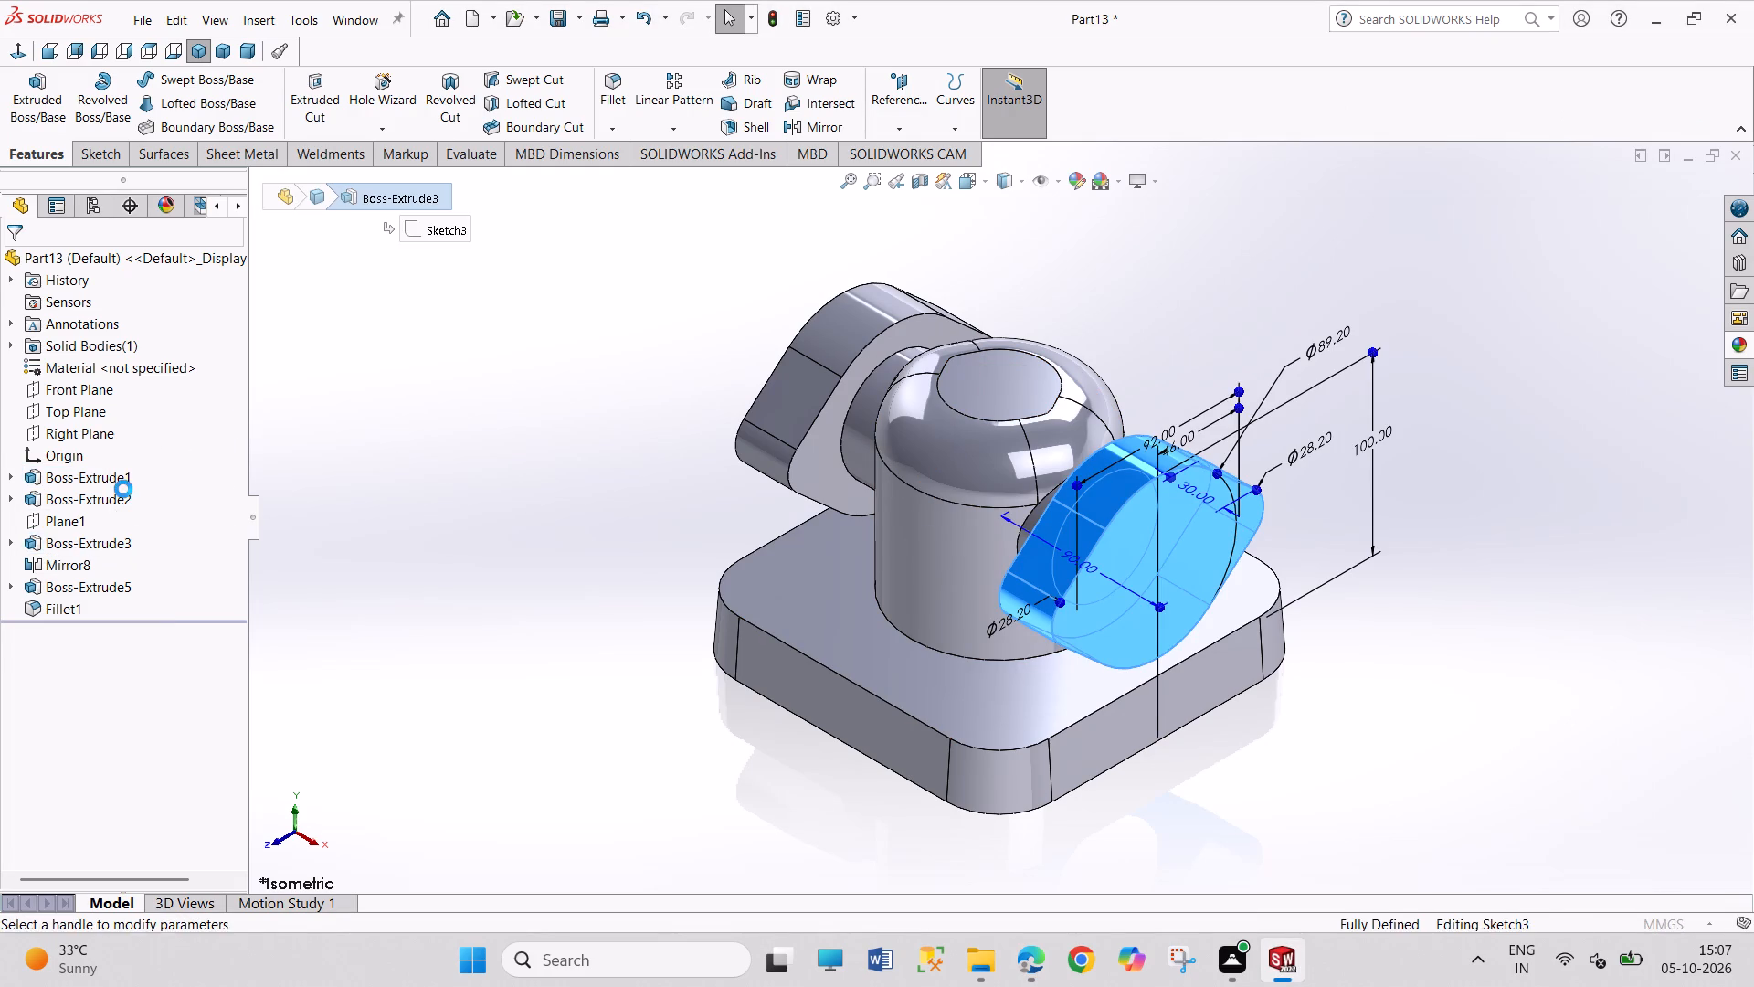
left_click(28, 538)
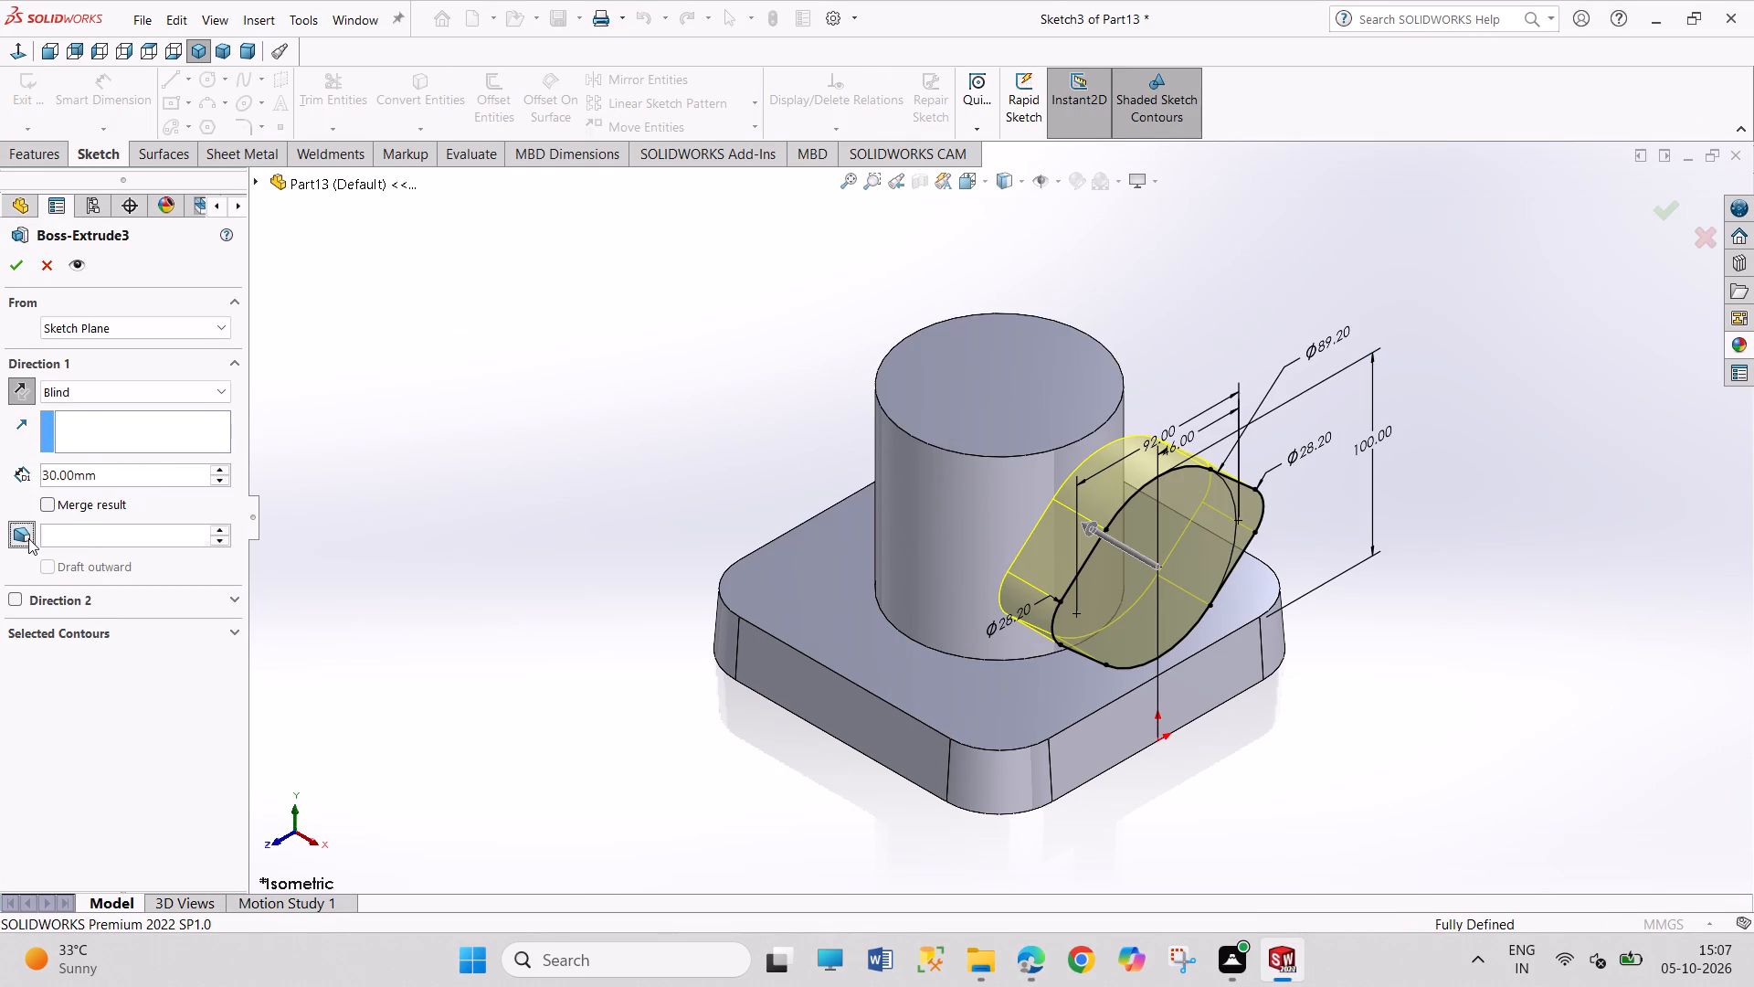
key("4")
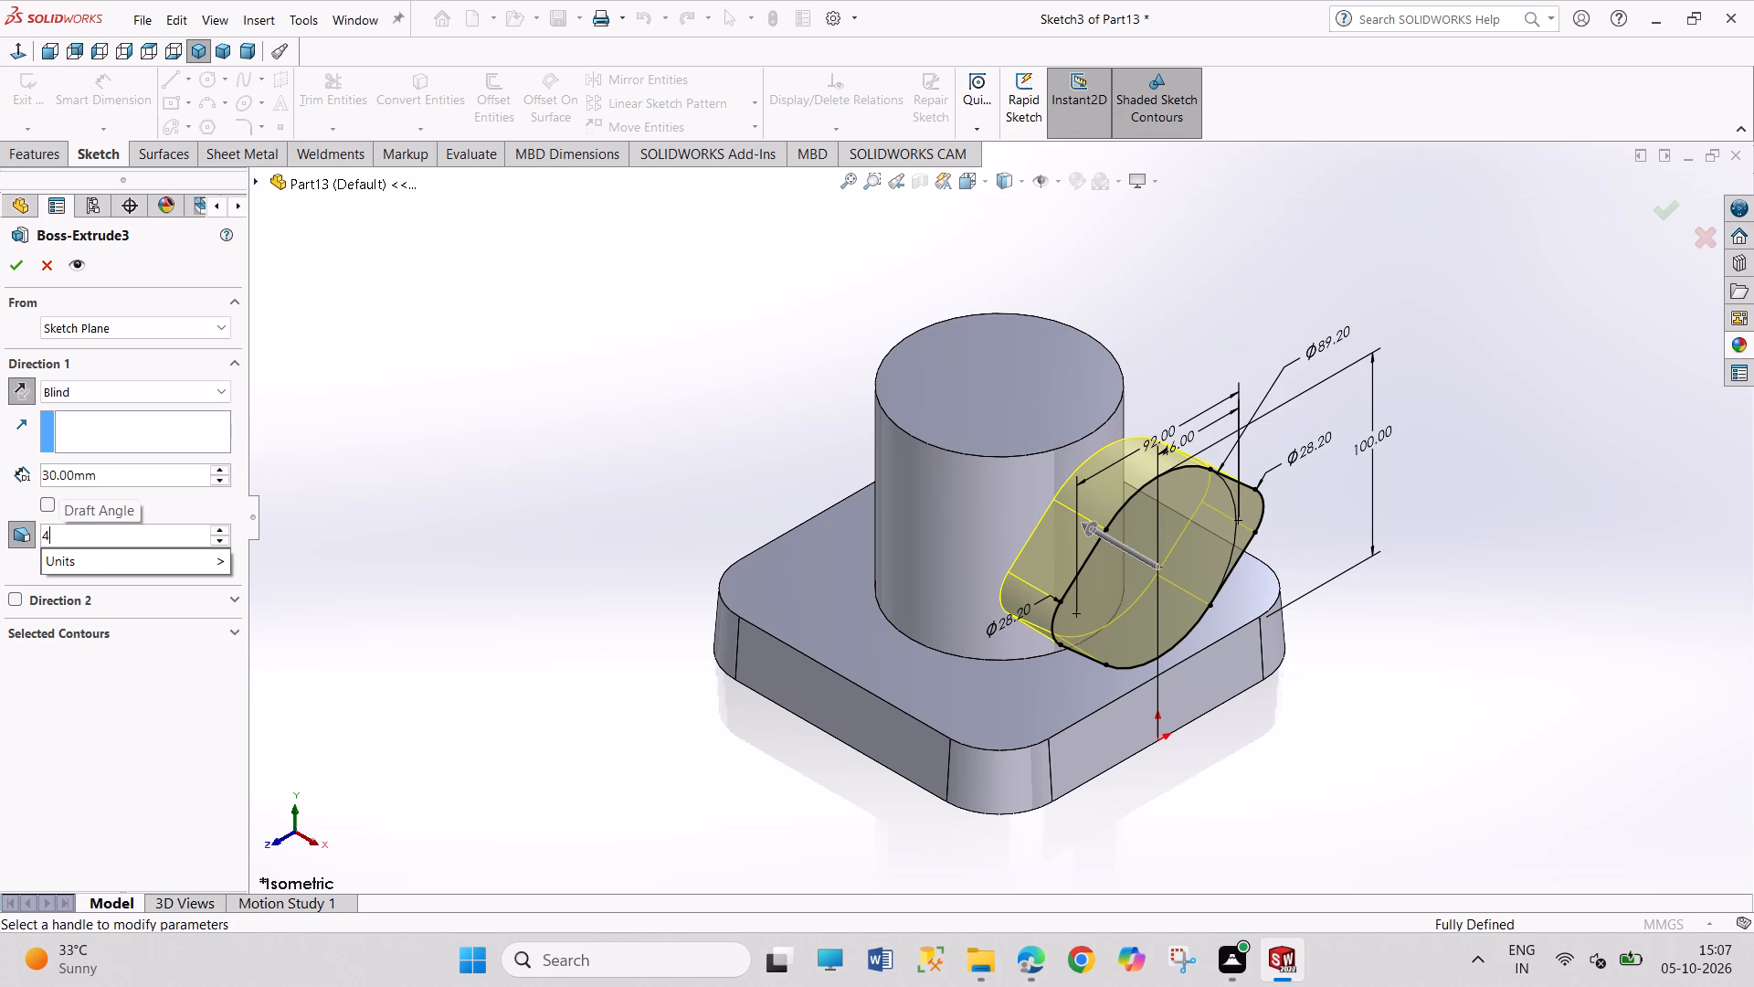
key("Return")
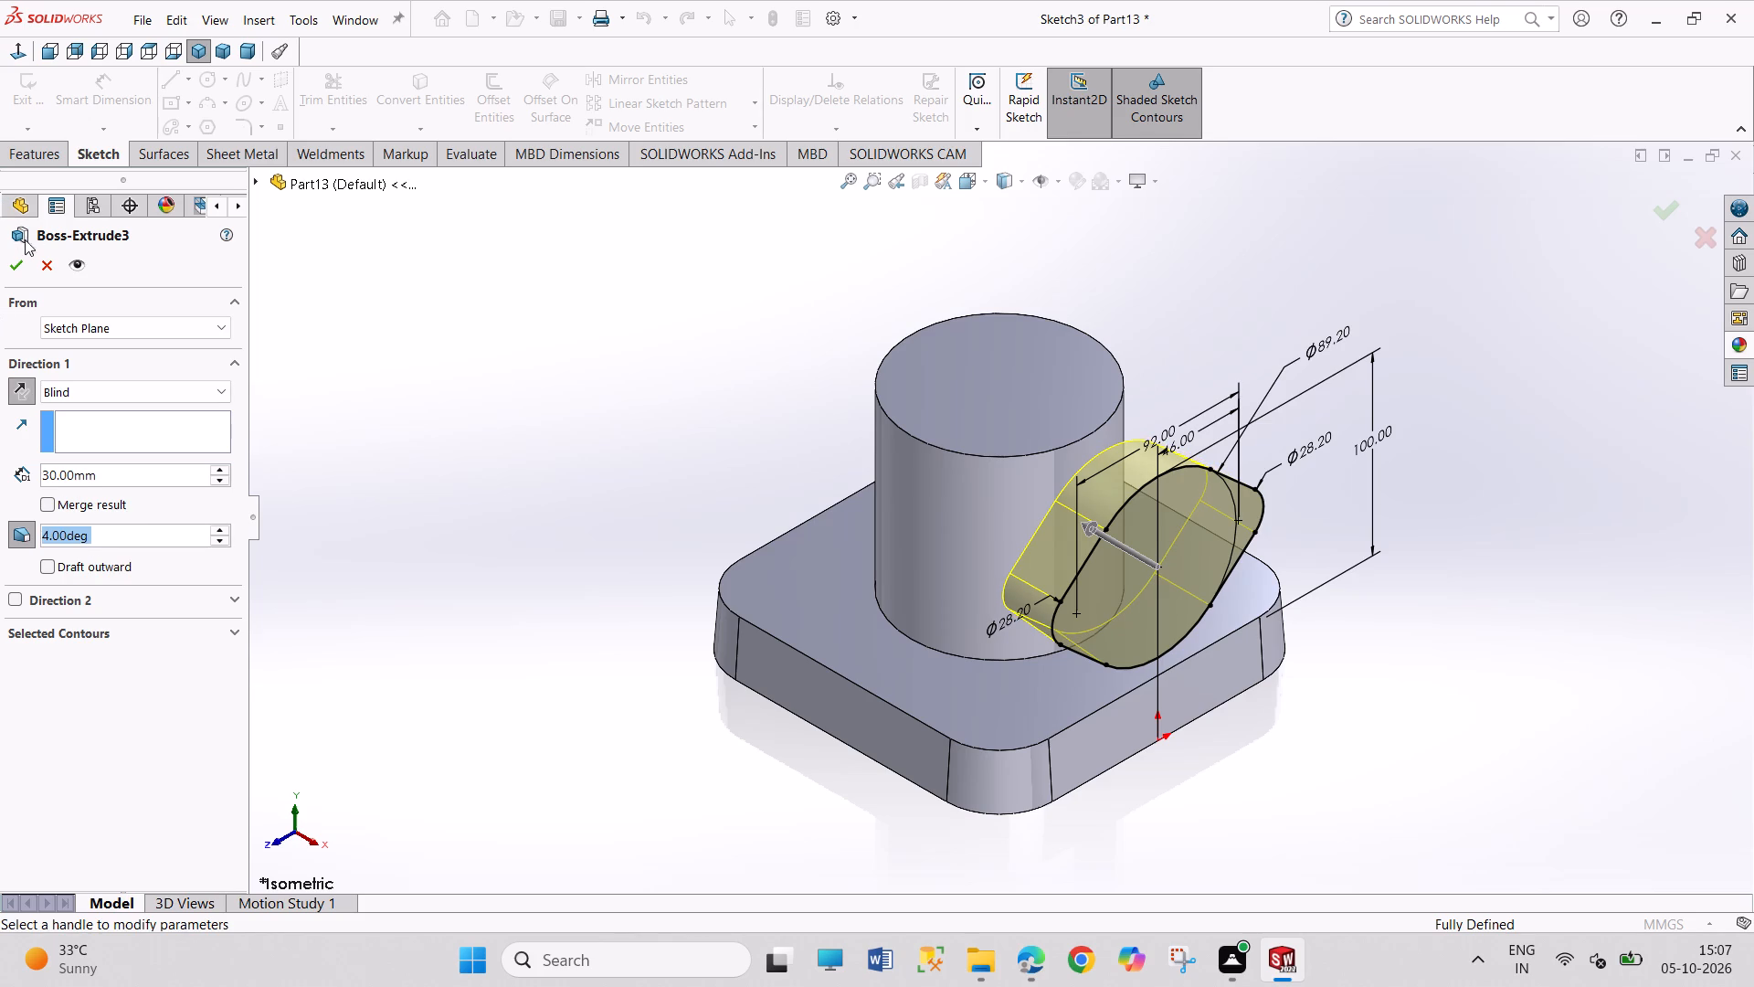
left_click(14, 266)
Examine the drafted side flanges, central body and base plate from several angles.
scroll(555, 374, "down", 2)
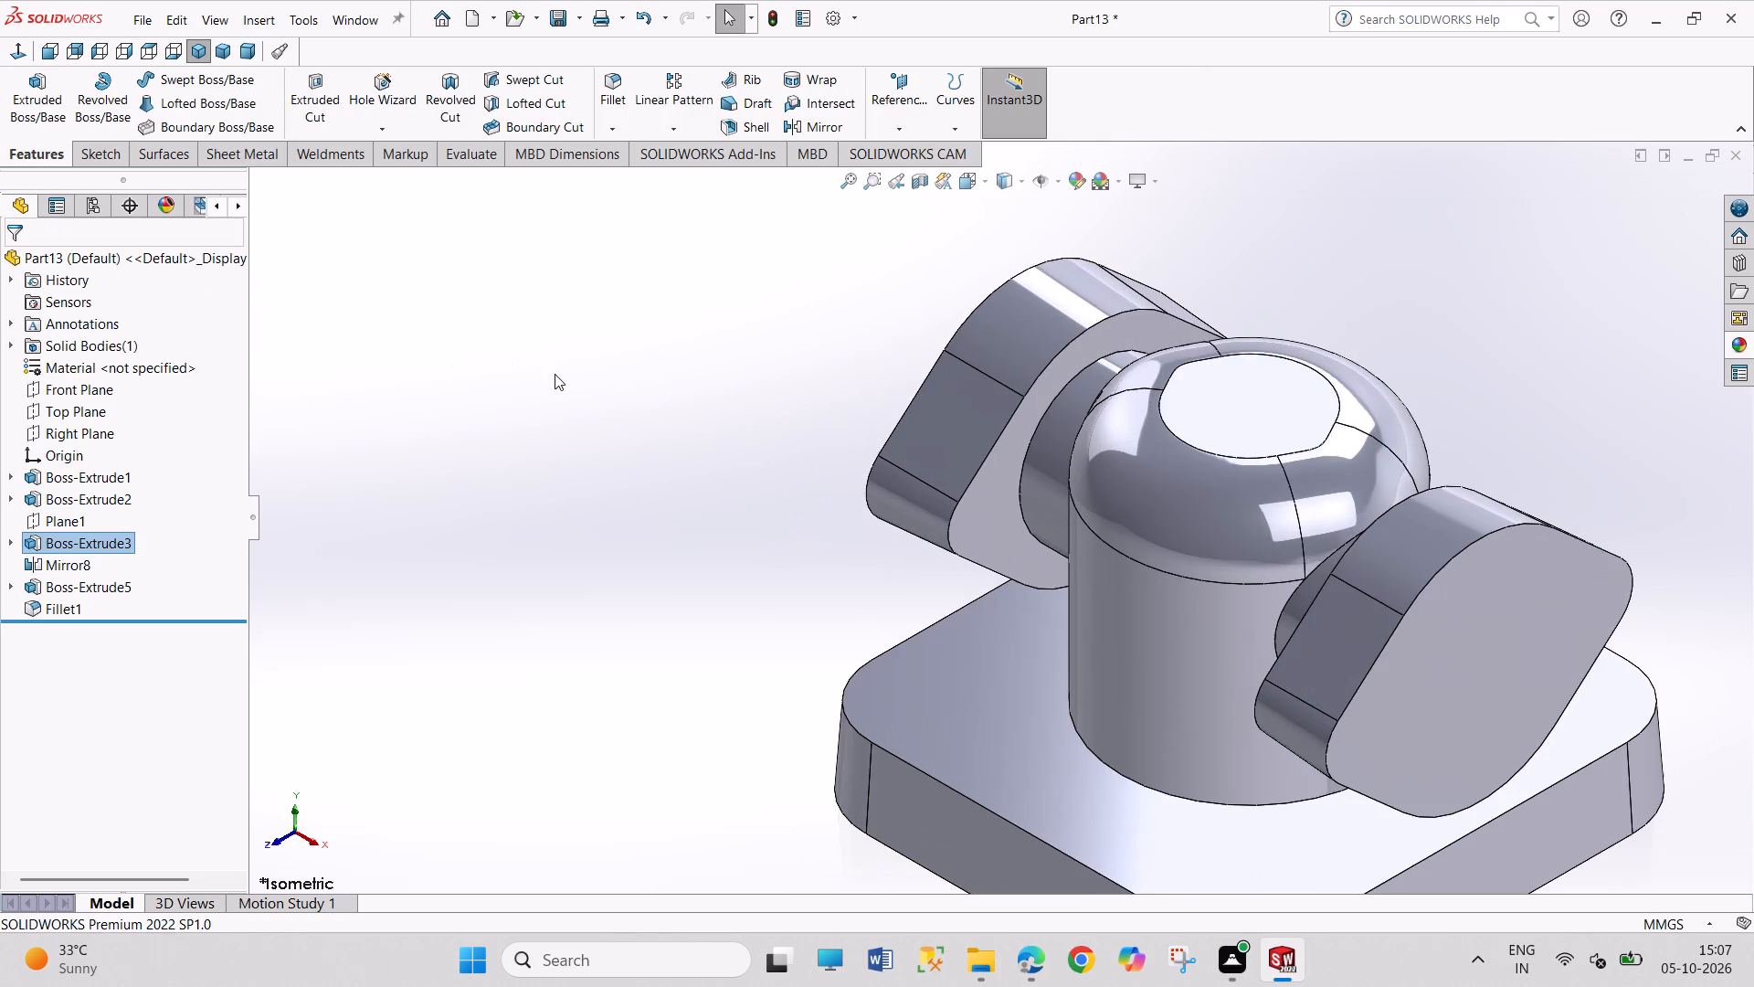
scroll(555, 374, "up", 3)
middle_click_drag(667, 389, 736, 364)
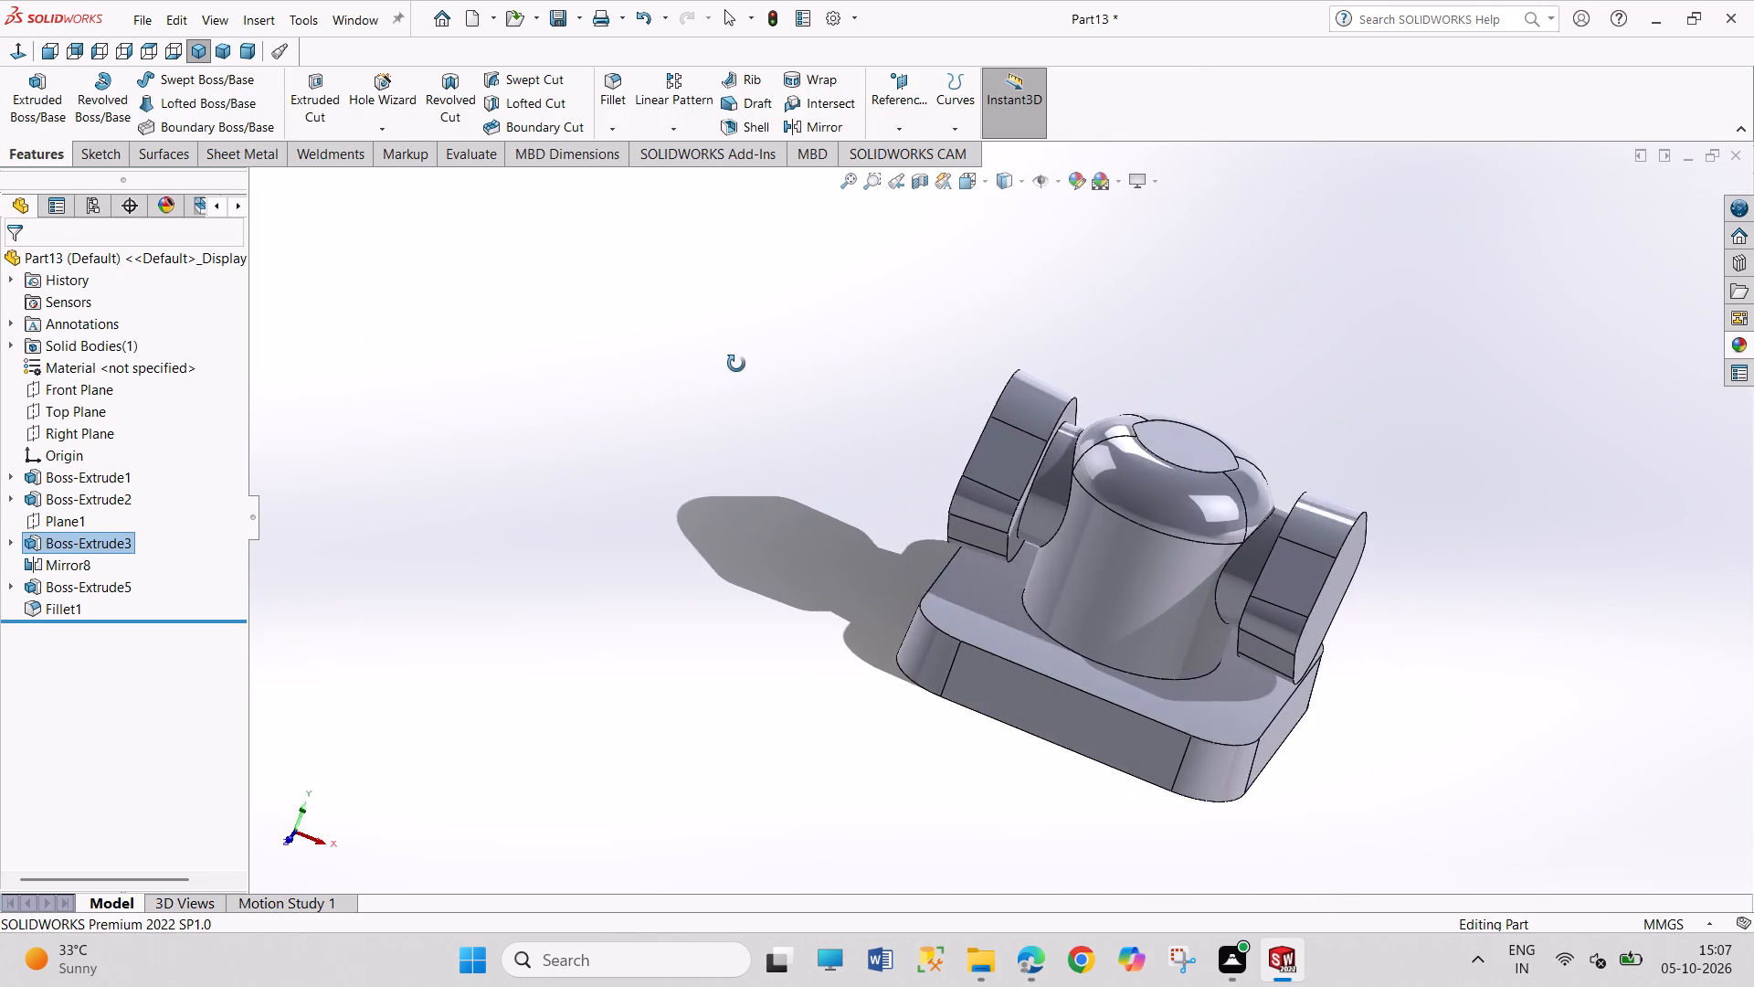
middle_click_drag(736, 364, 781, 359)
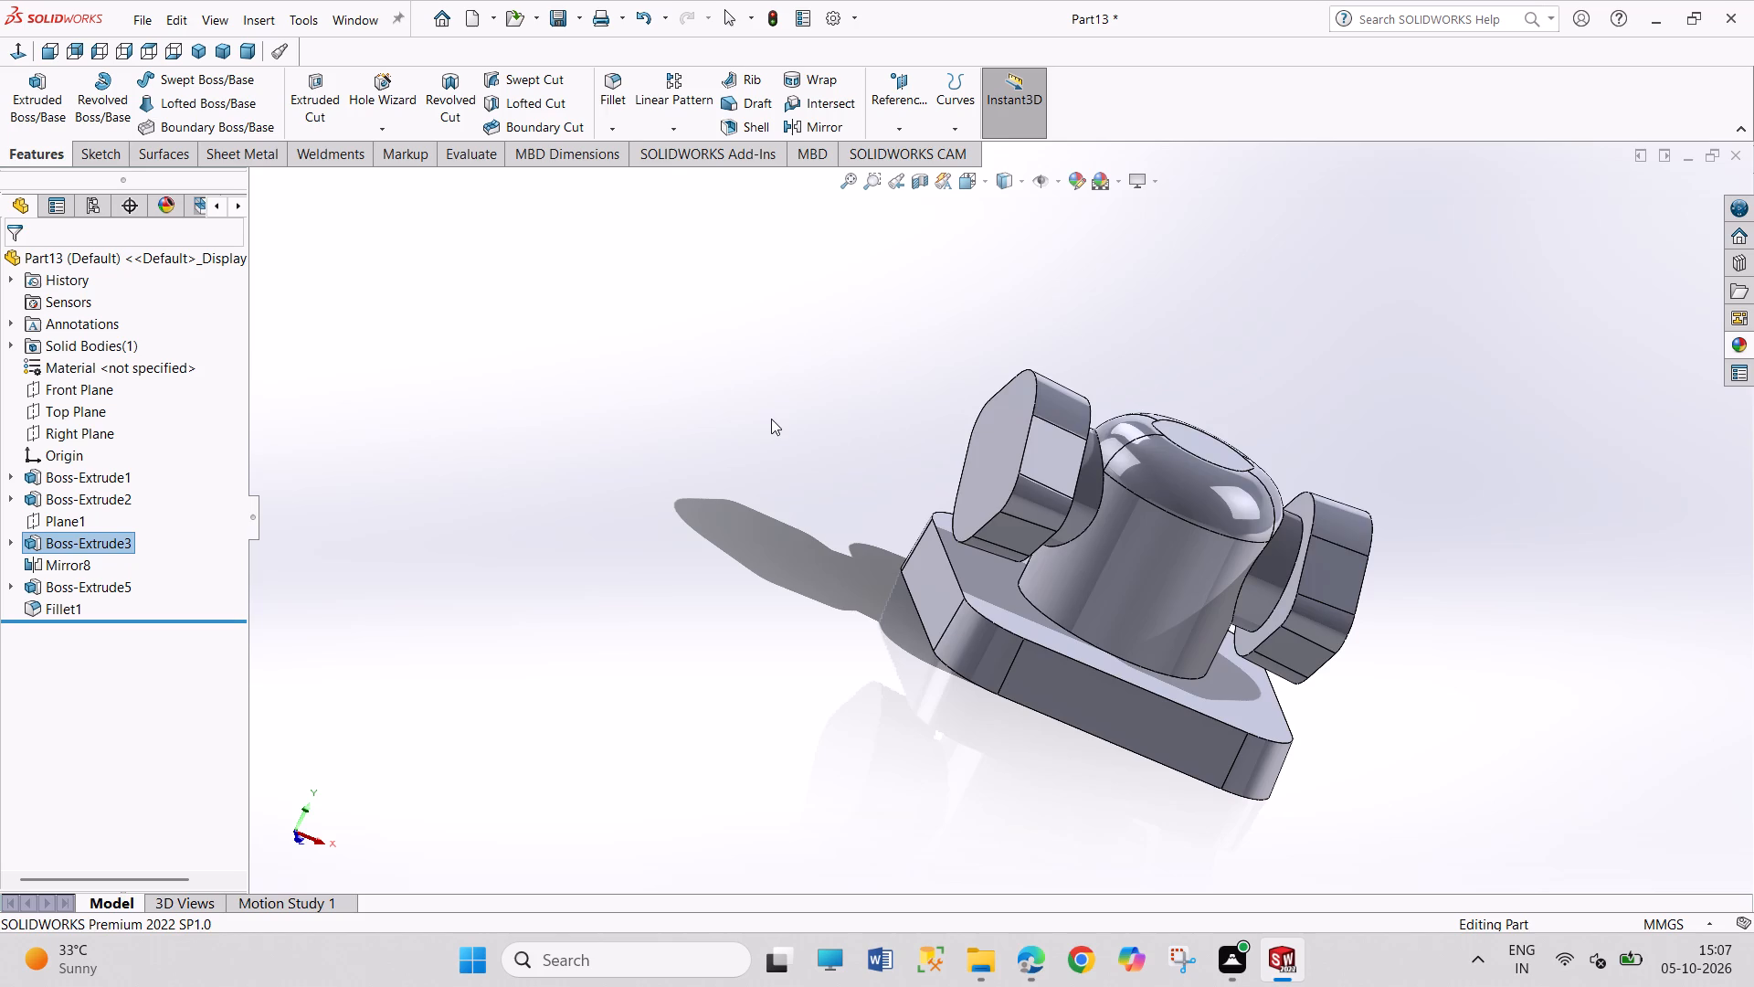
middle_click_drag(771, 419, 588, 395)
scroll(588, 395, "up", 1)
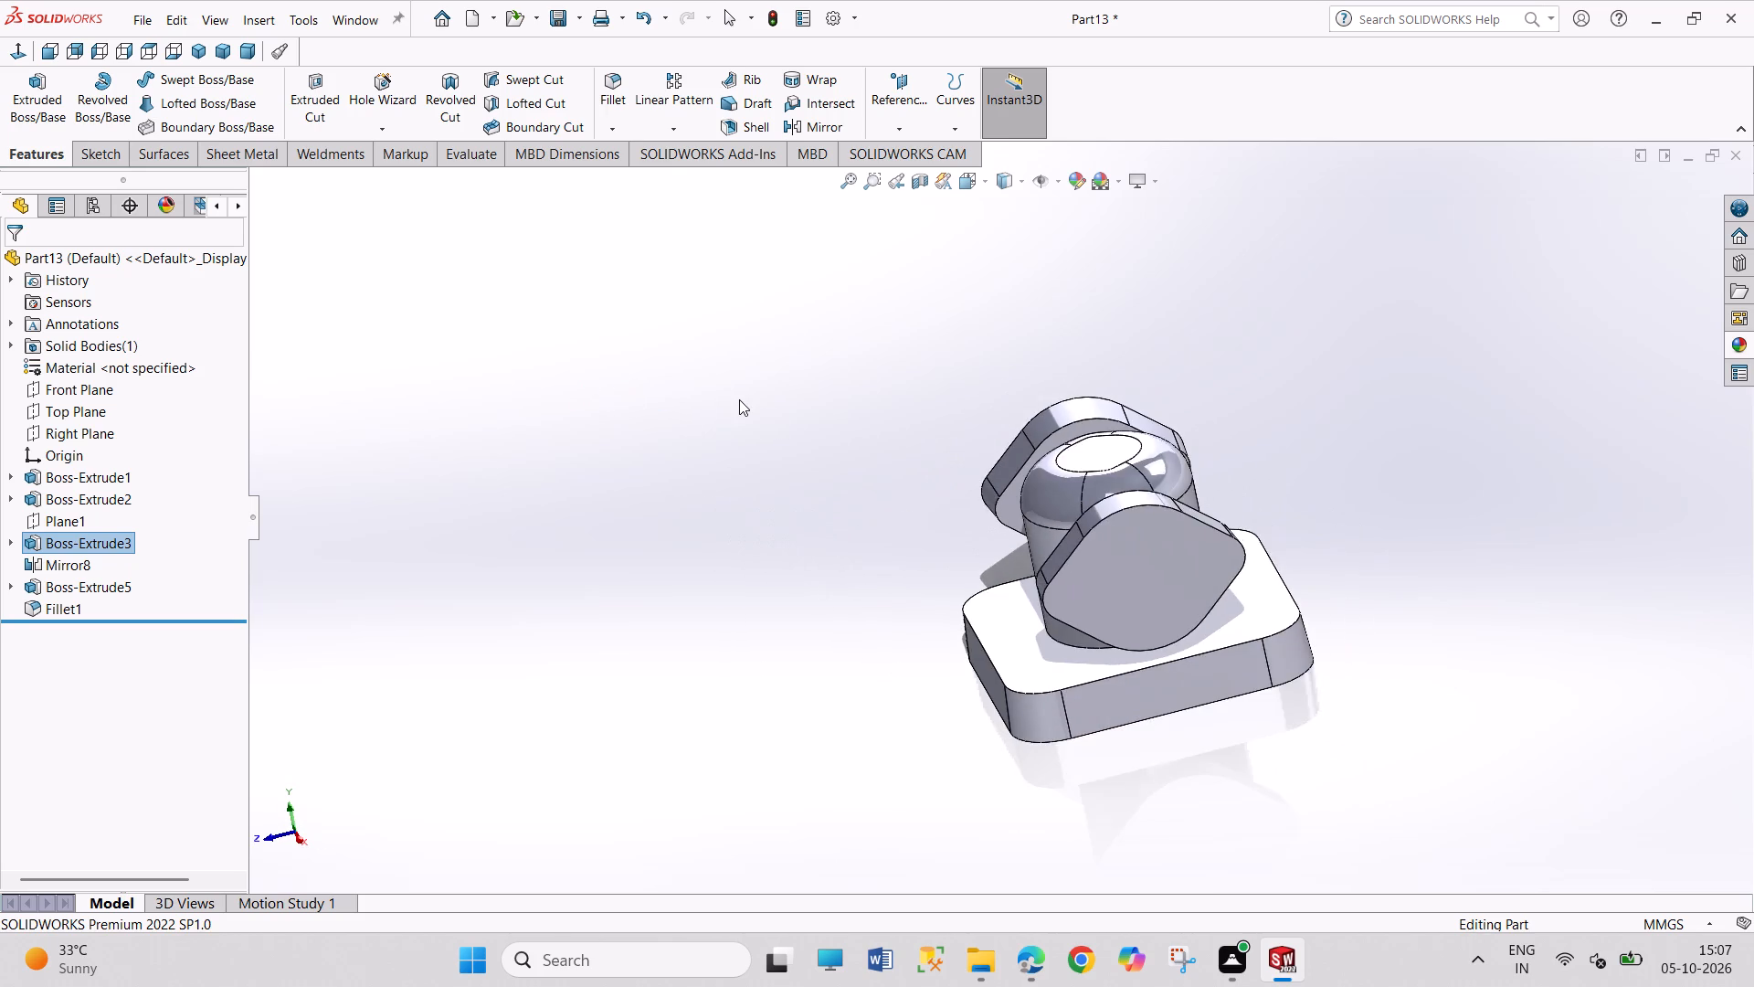
scroll(739, 399, "down", 1)
scroll(1559, 610, "up", 2)
middle_click_drag(1539, 638, 1522, 645)
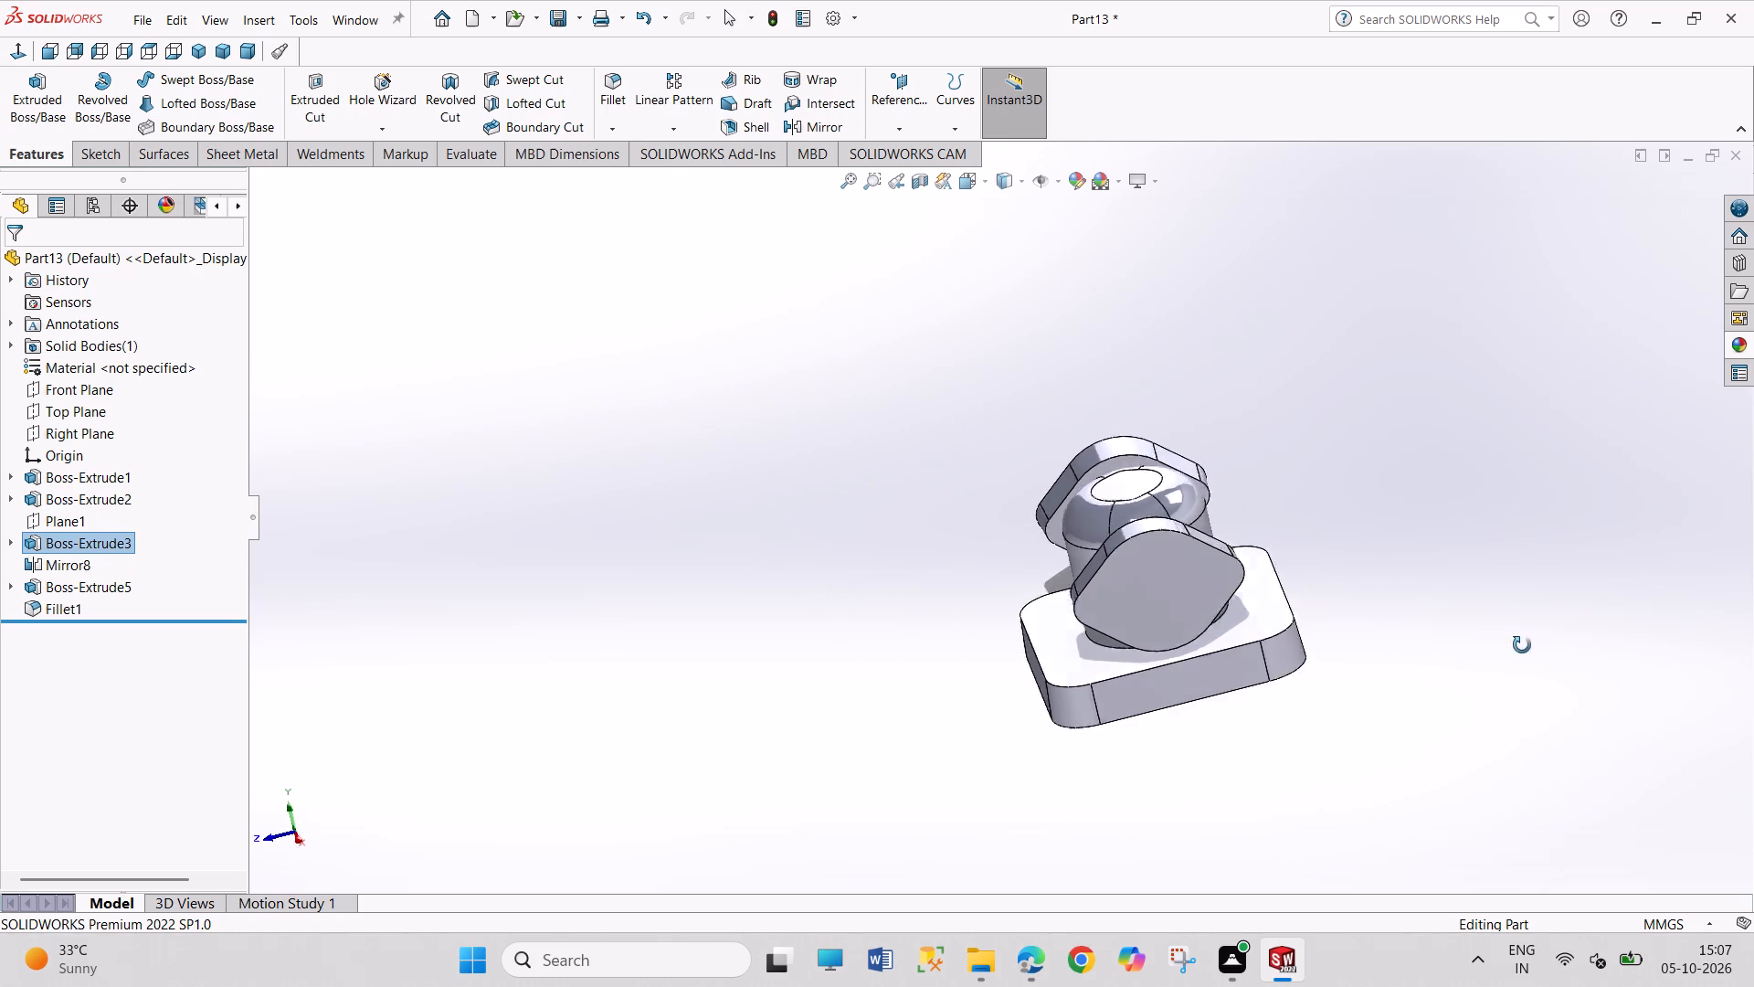
Sketch on the Front Plane a horizontal line about 14 mm long, inward from the left side flange's outer face.
middle_click_drag(1522, 645, 1291, 870)
scroll(1291, 870, "down", 2)
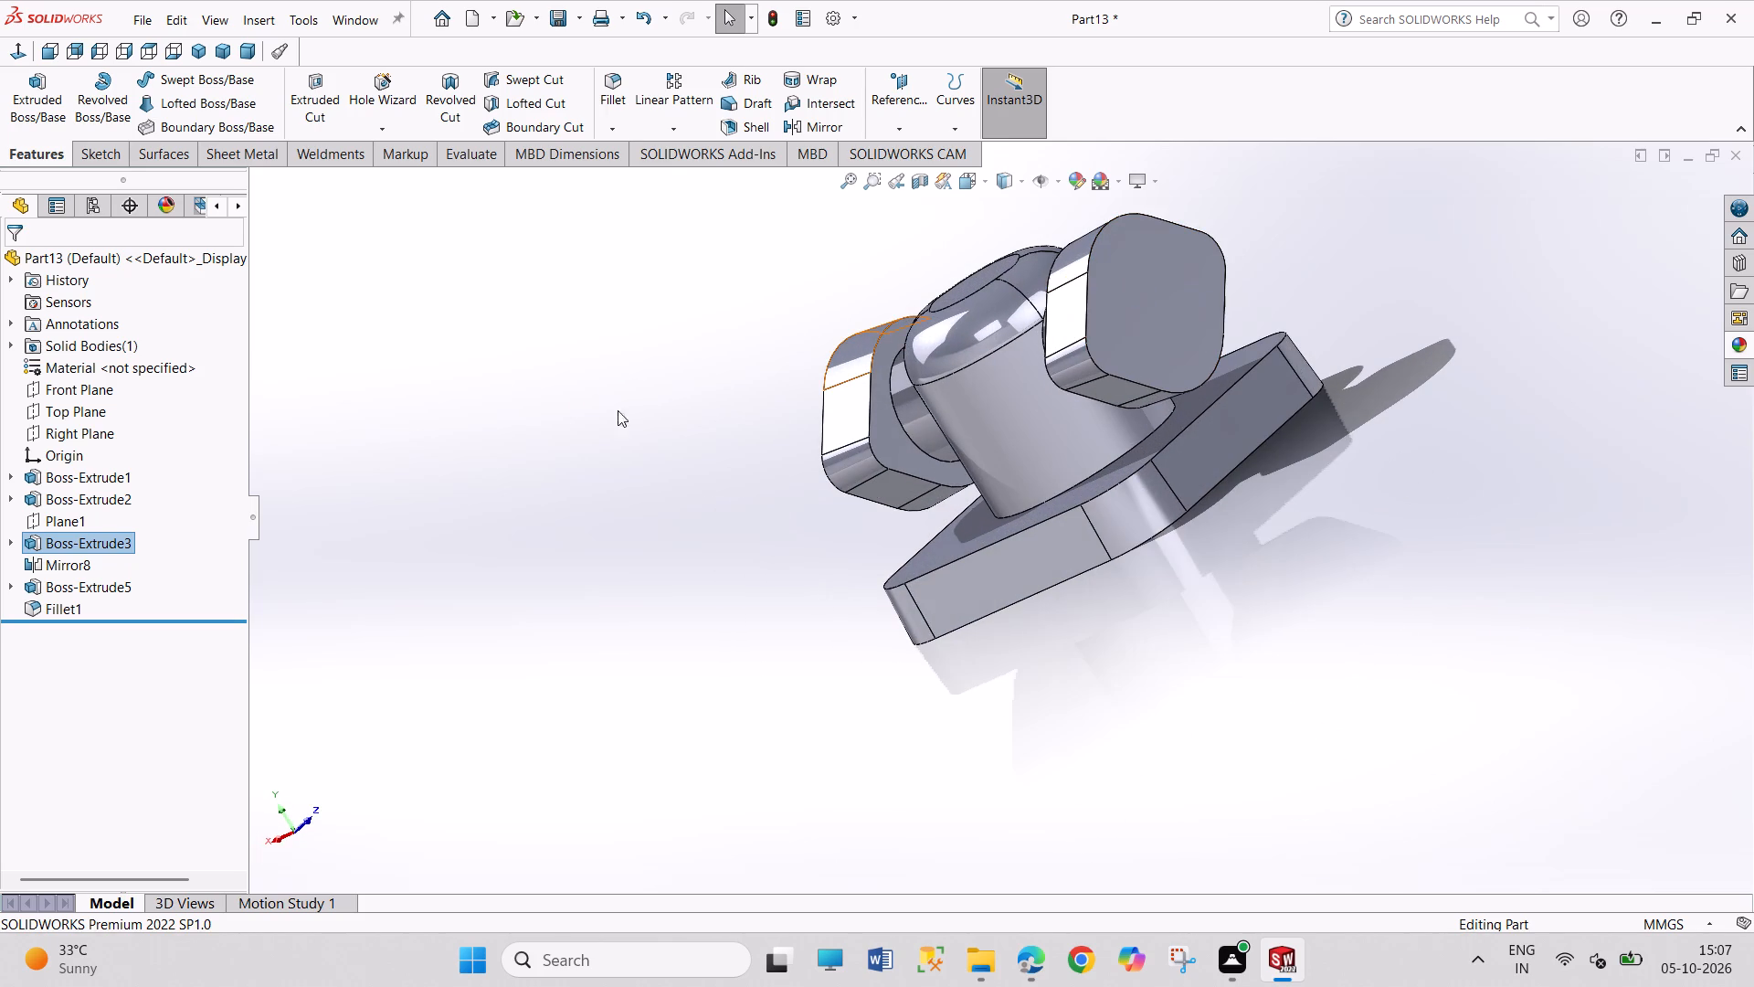
left_click(96, 398)
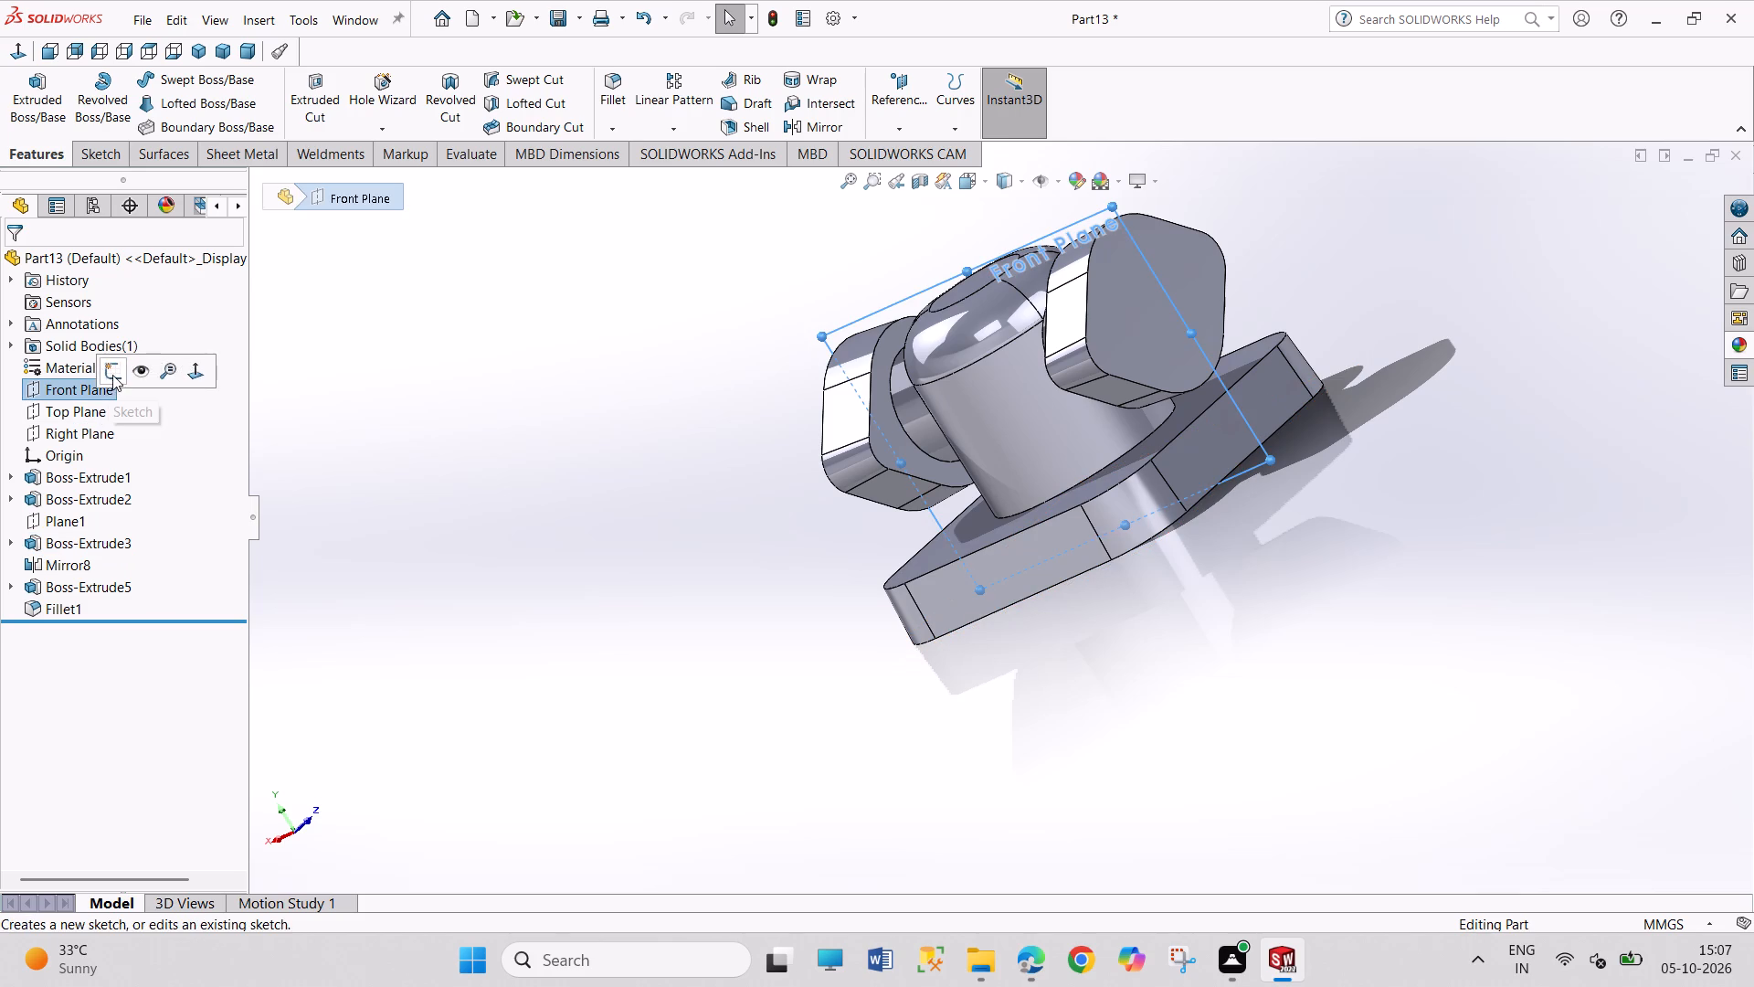
left_click(112, 375)
scroll(1498, 493, "up", 3)
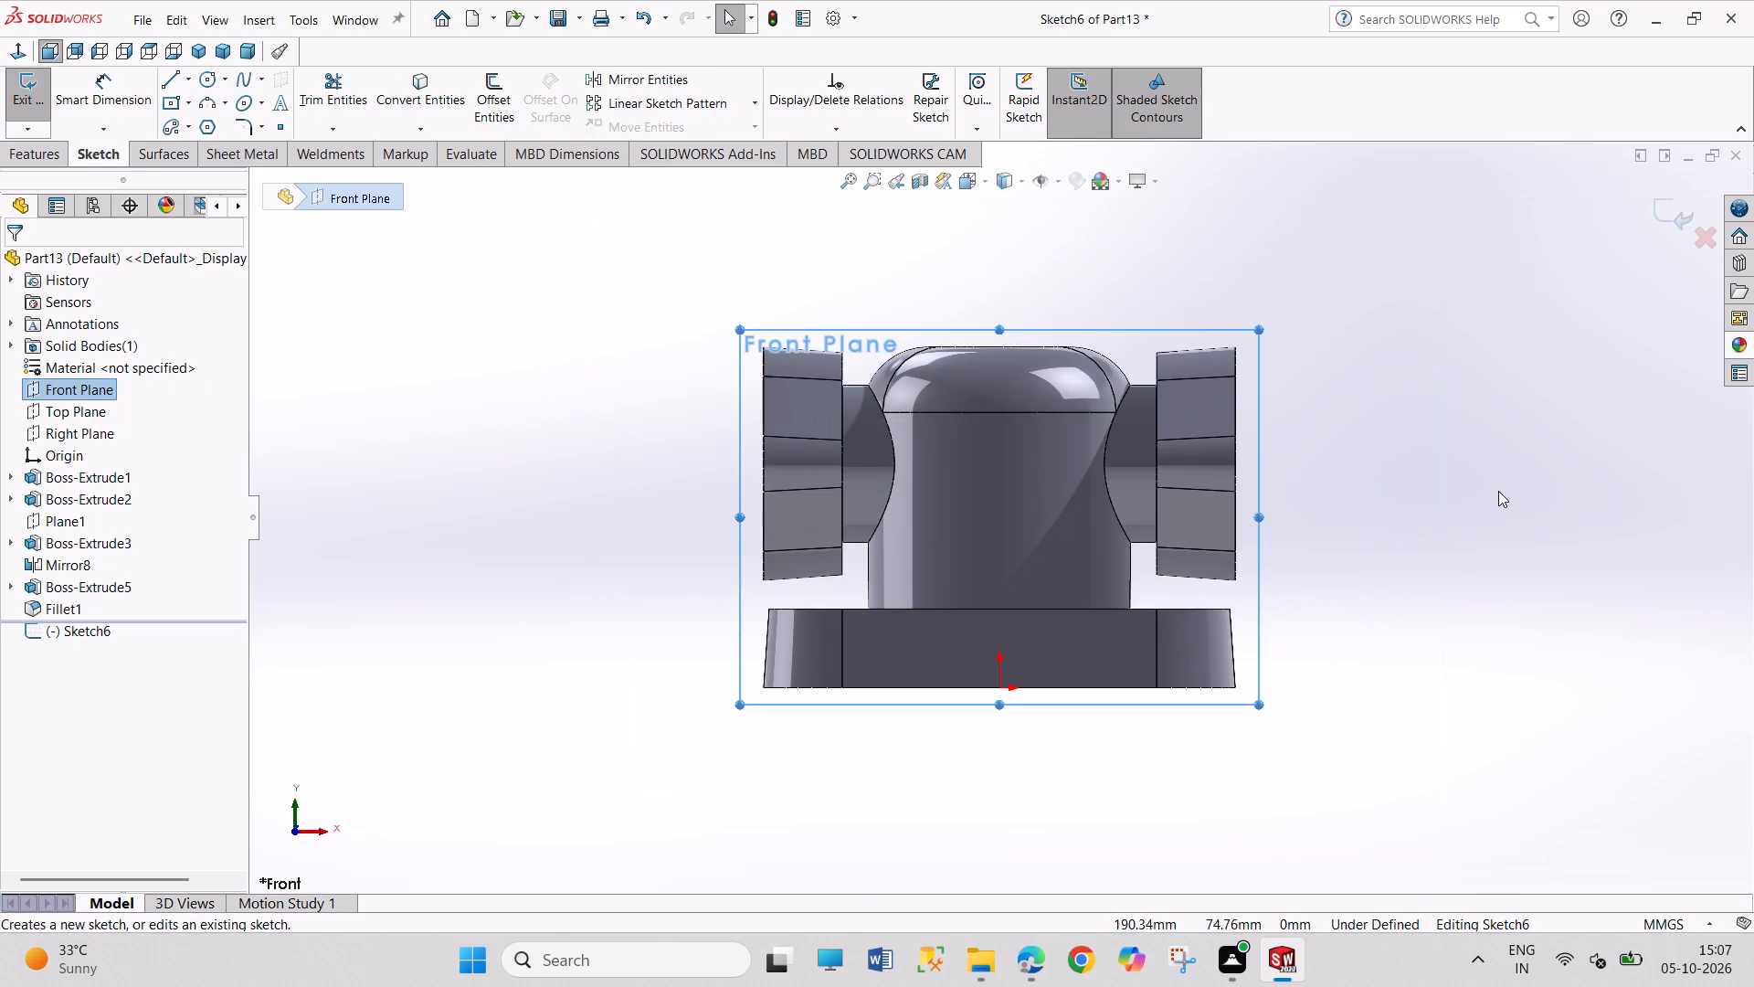
left_click_drag(1450, 369, 1534, 536)
scroll(1516, 500, "up", 1)
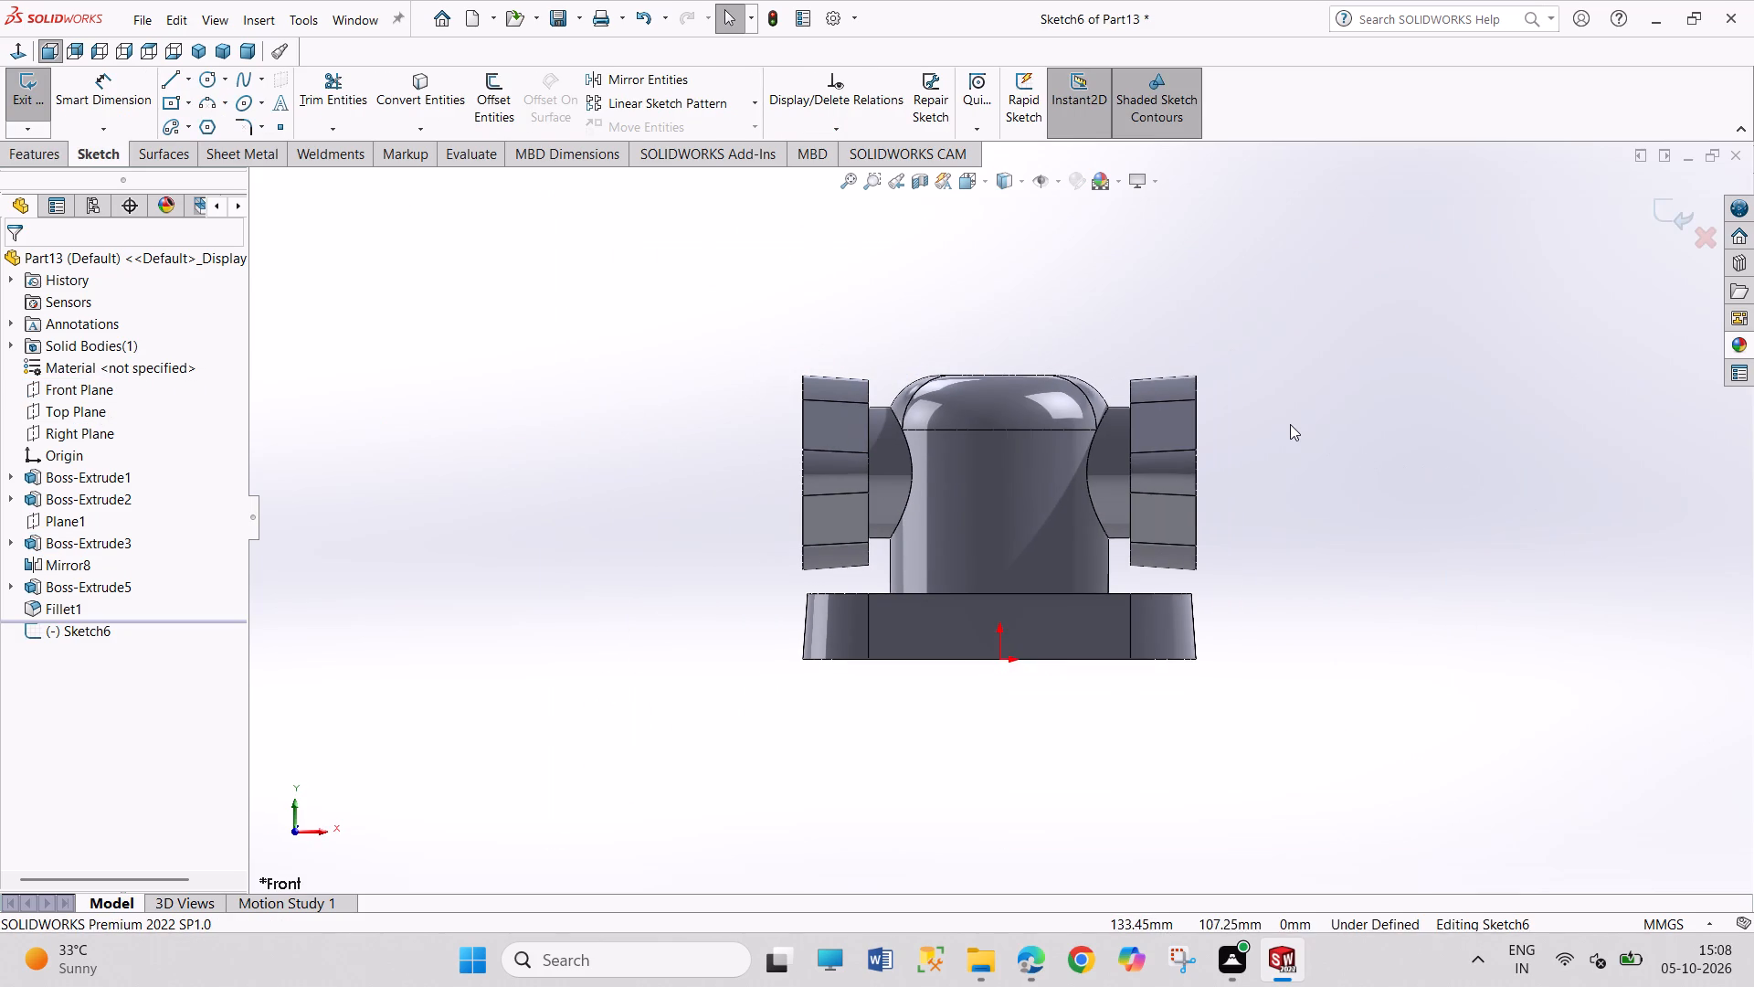
scroll(1290, 424, "down", 1)
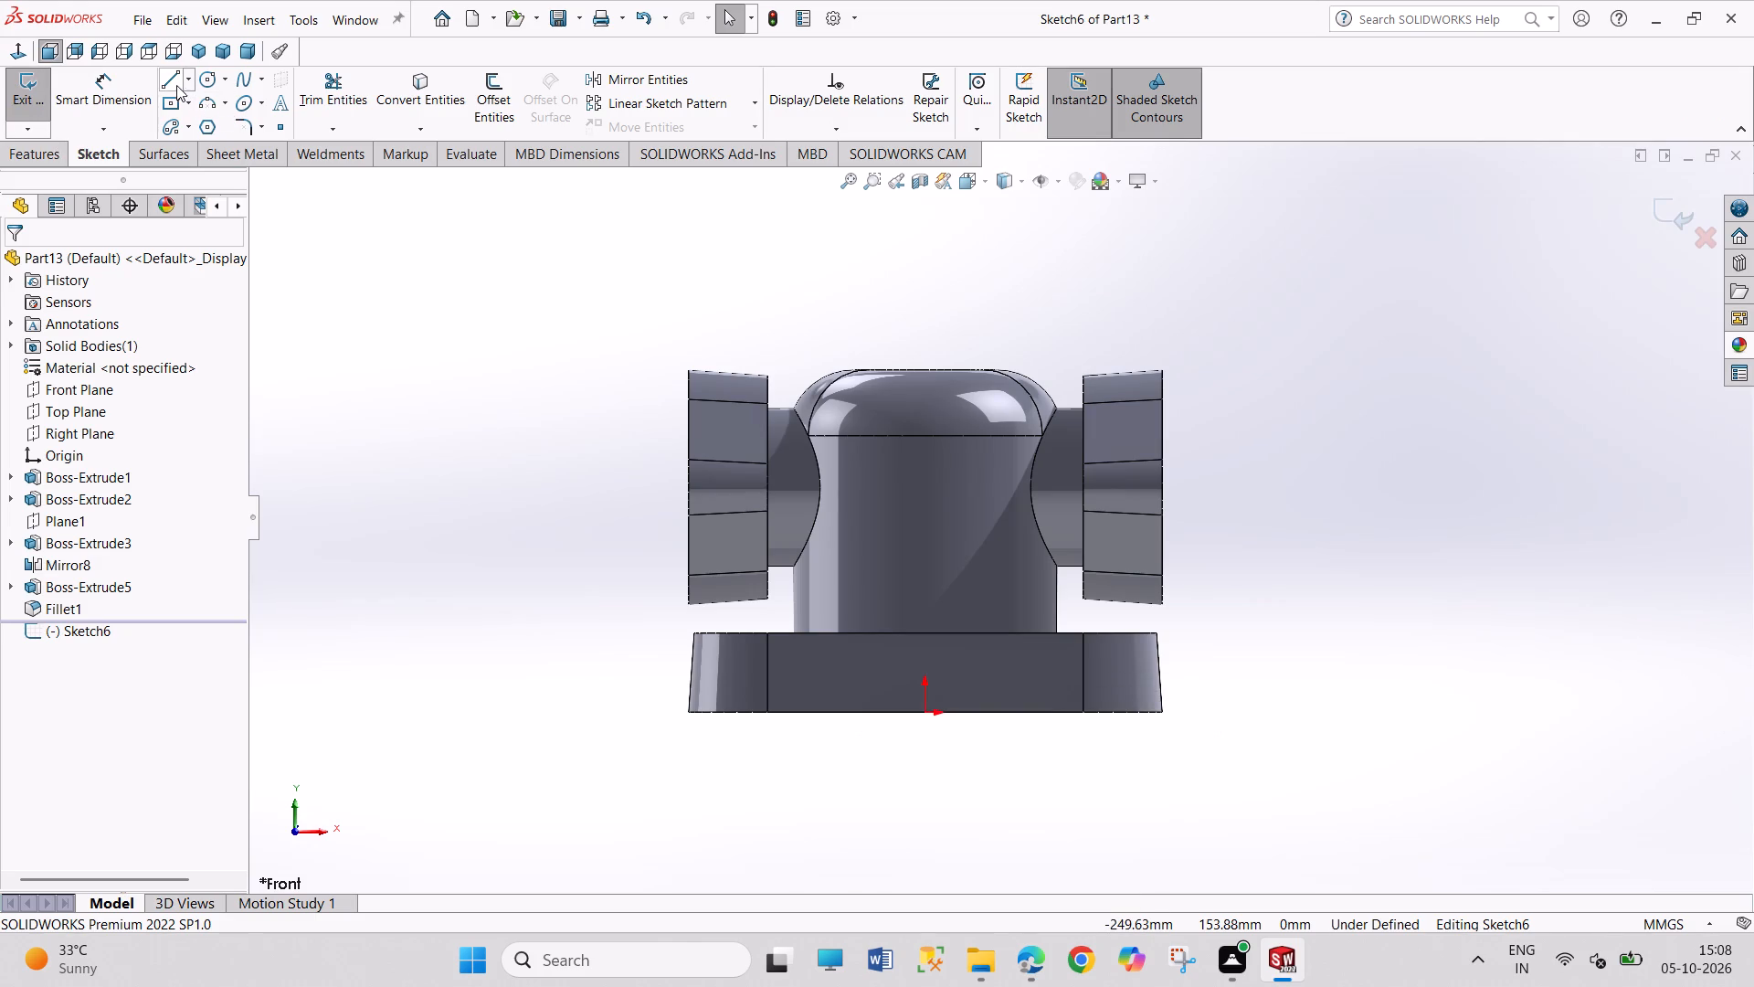
left_click(174, 81)
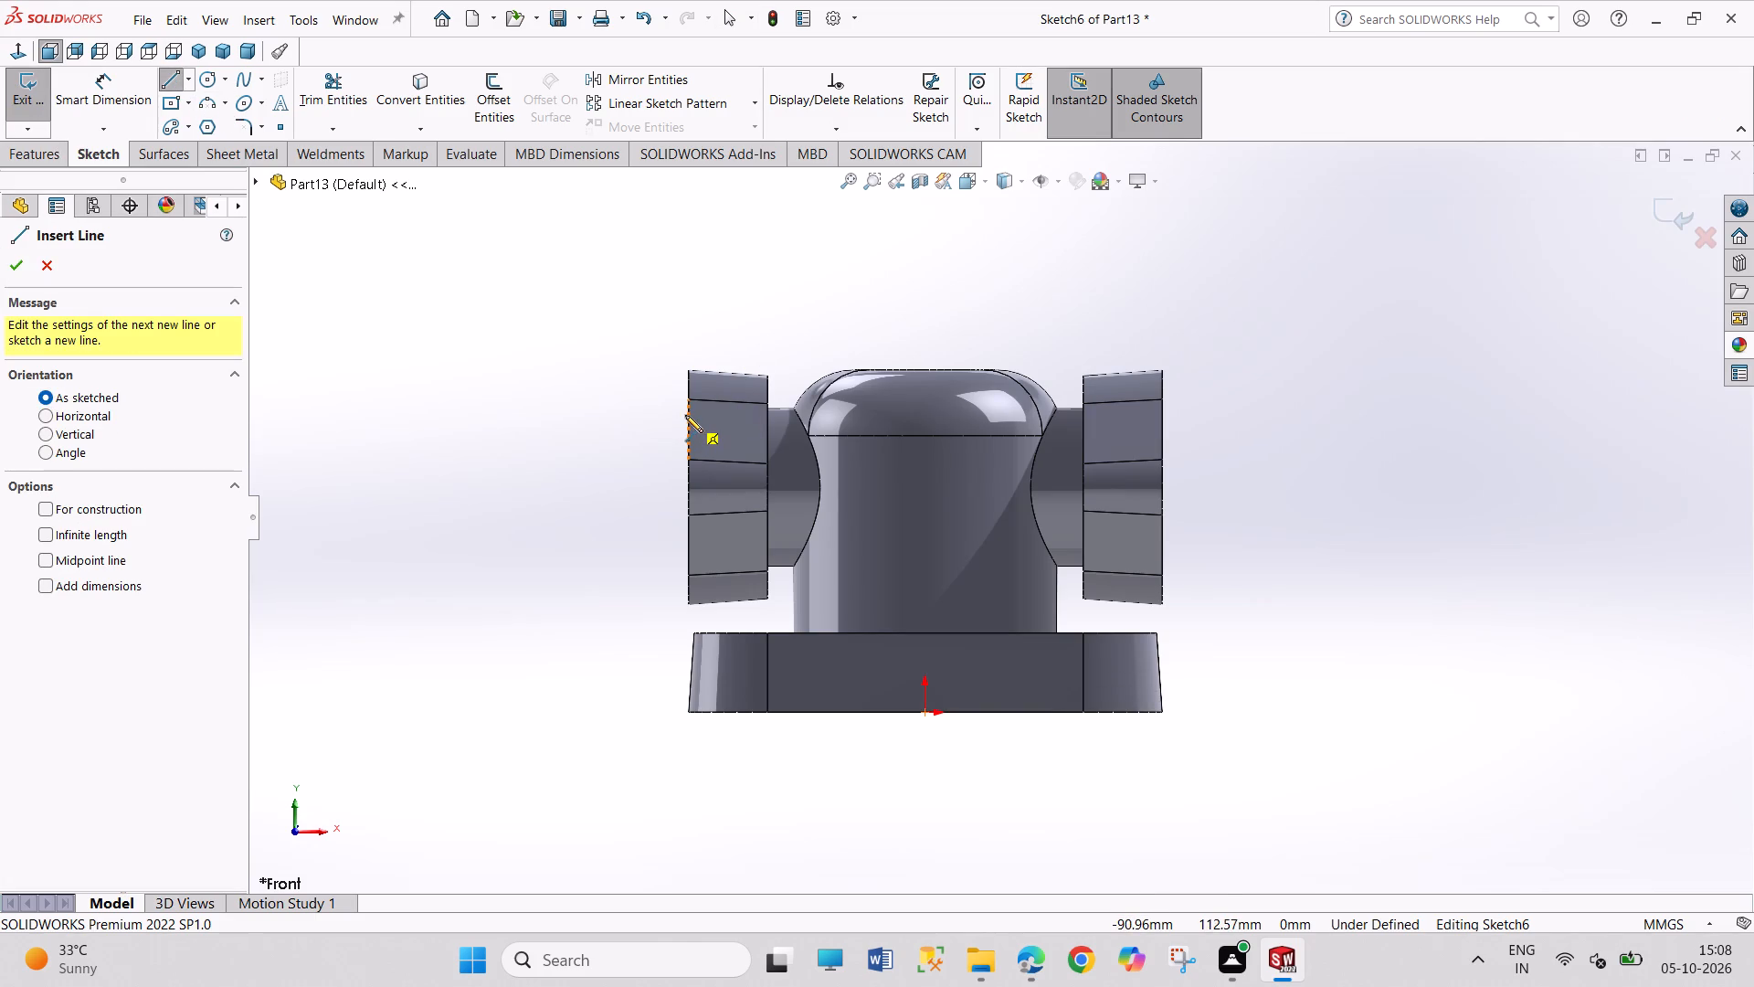
left_click(685, 415)
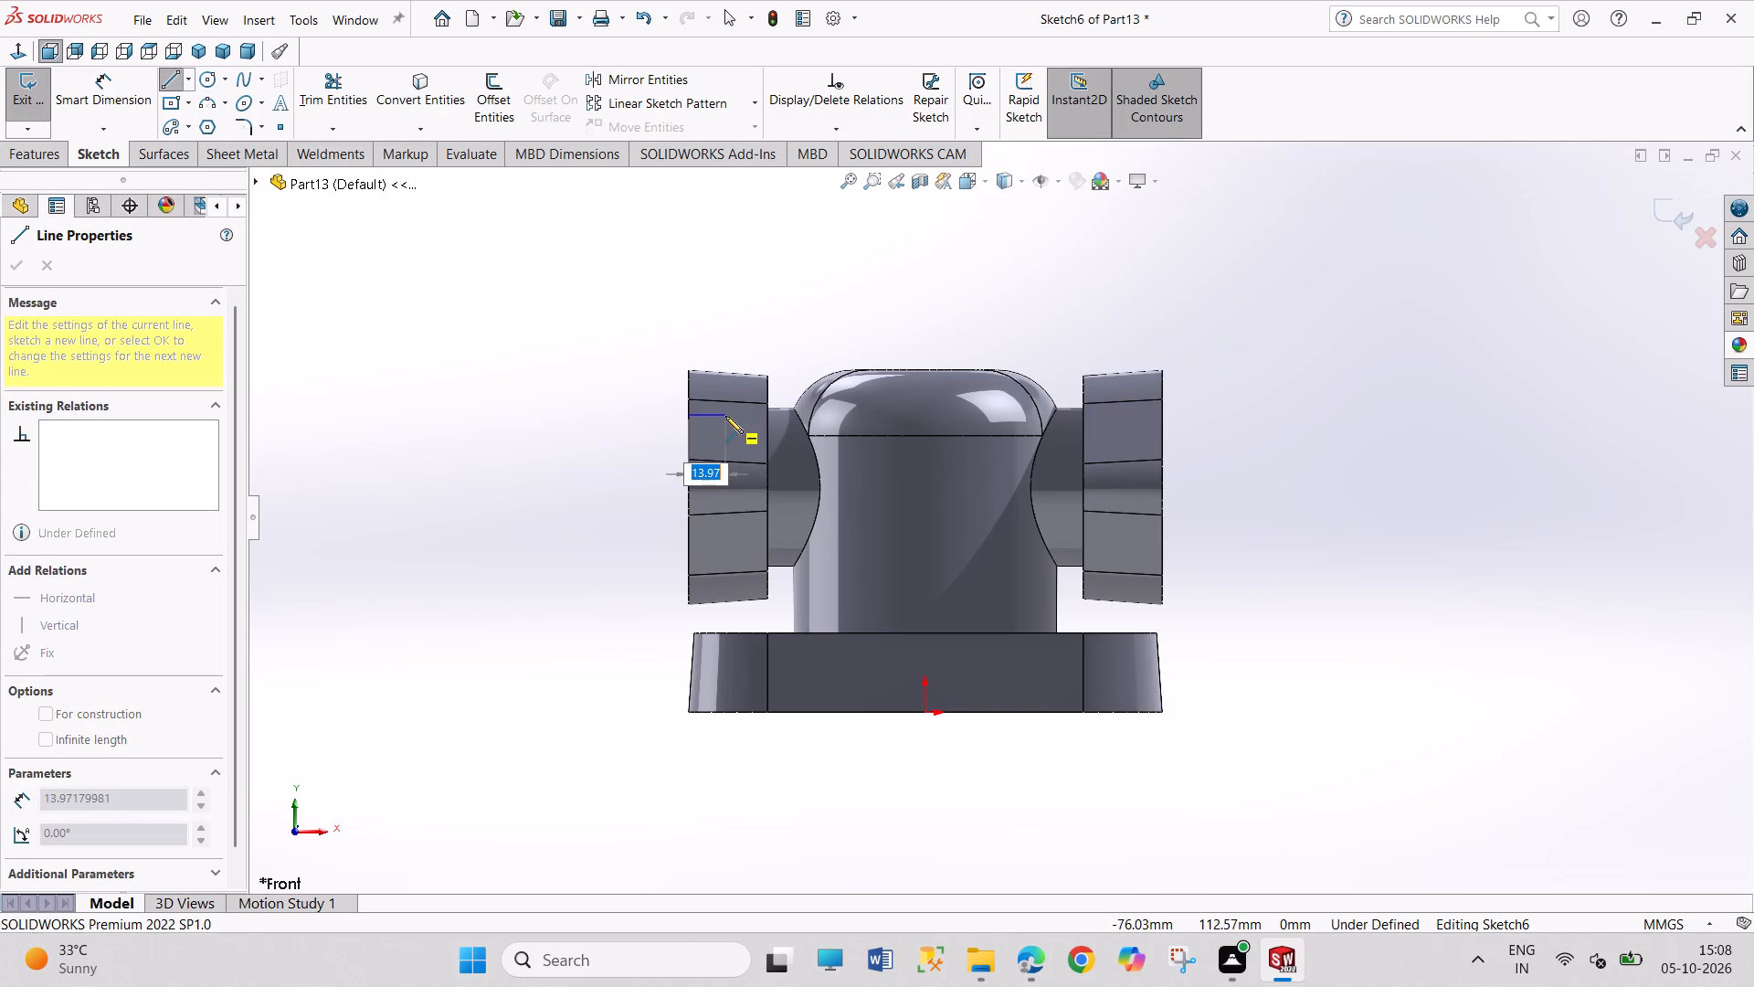
left_click(725, 416)
right_click(657, 356)
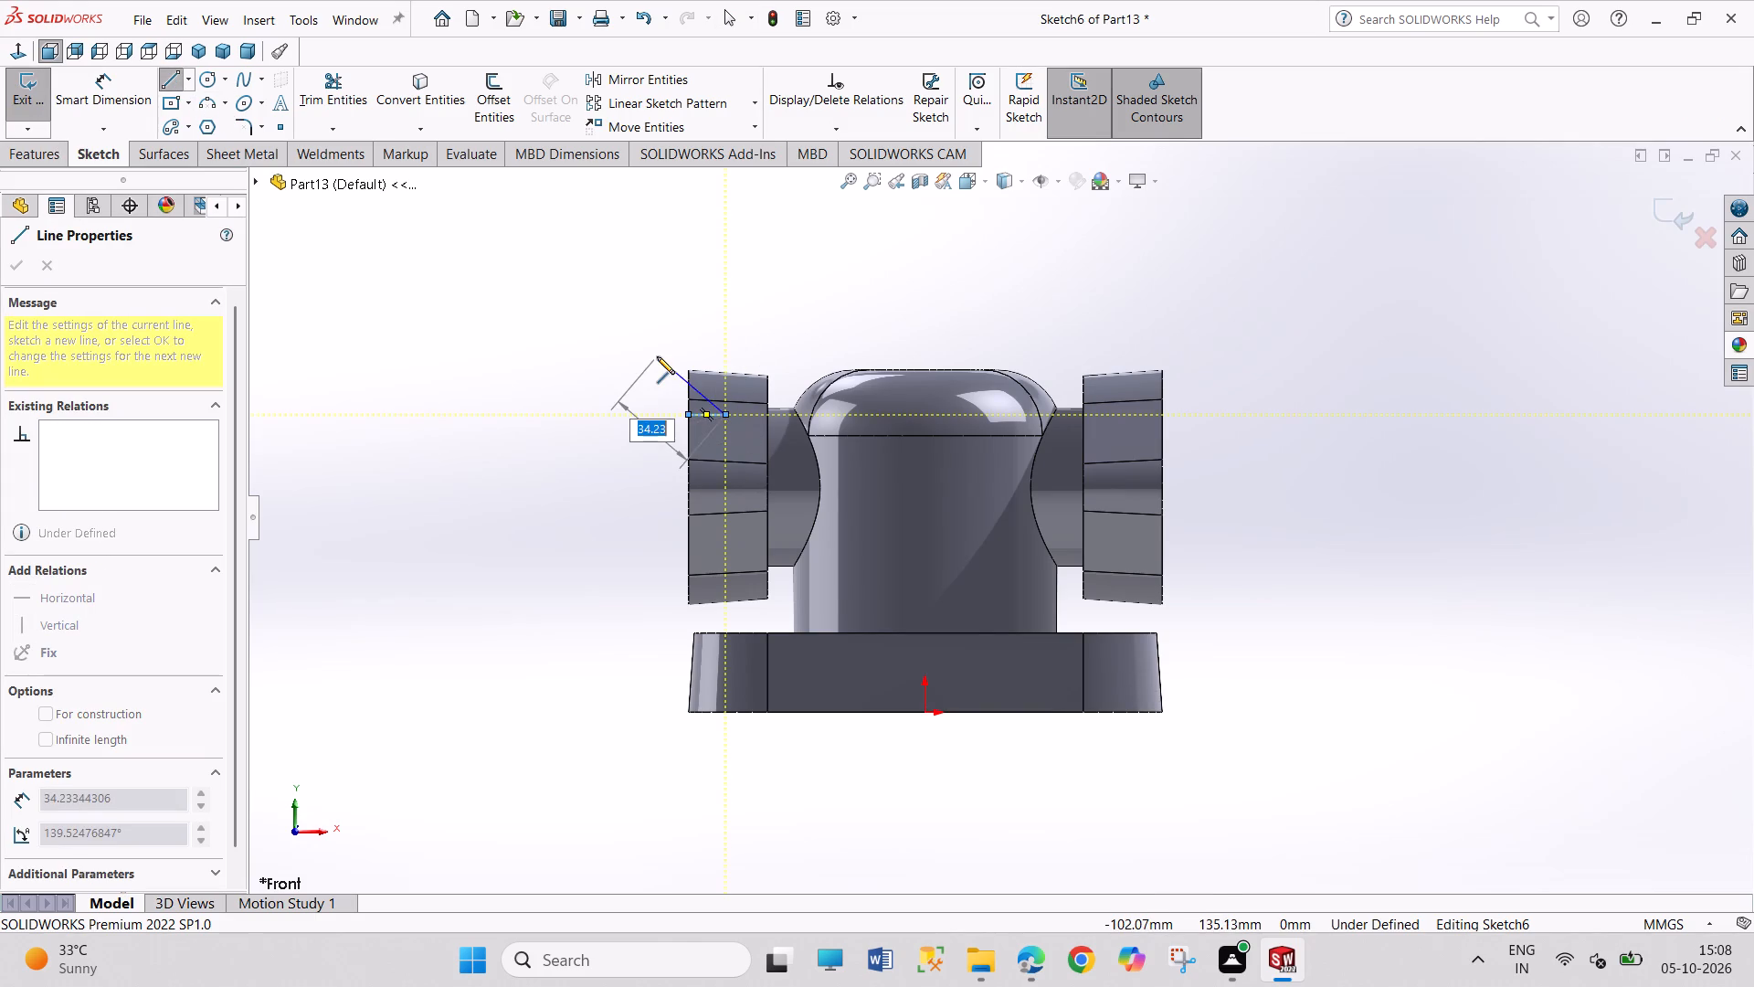
left_click(682, 368)
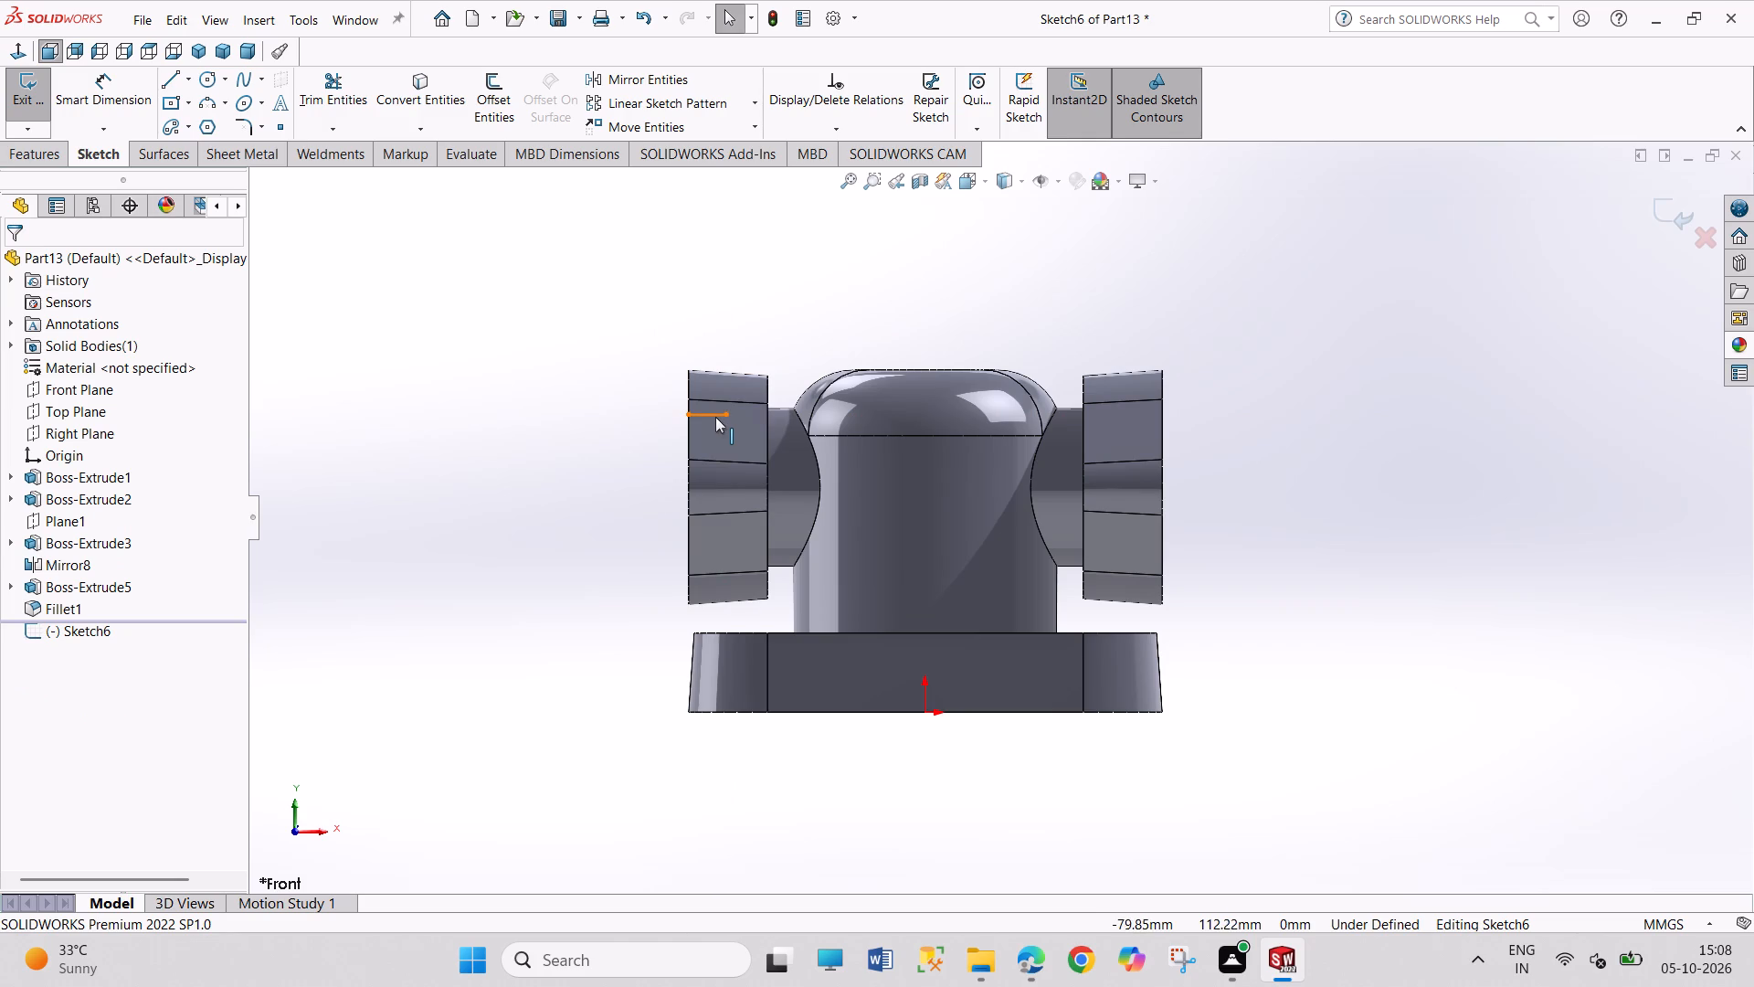
left_click(715, 417)
left_click_drag(608, 398, 634, 496)
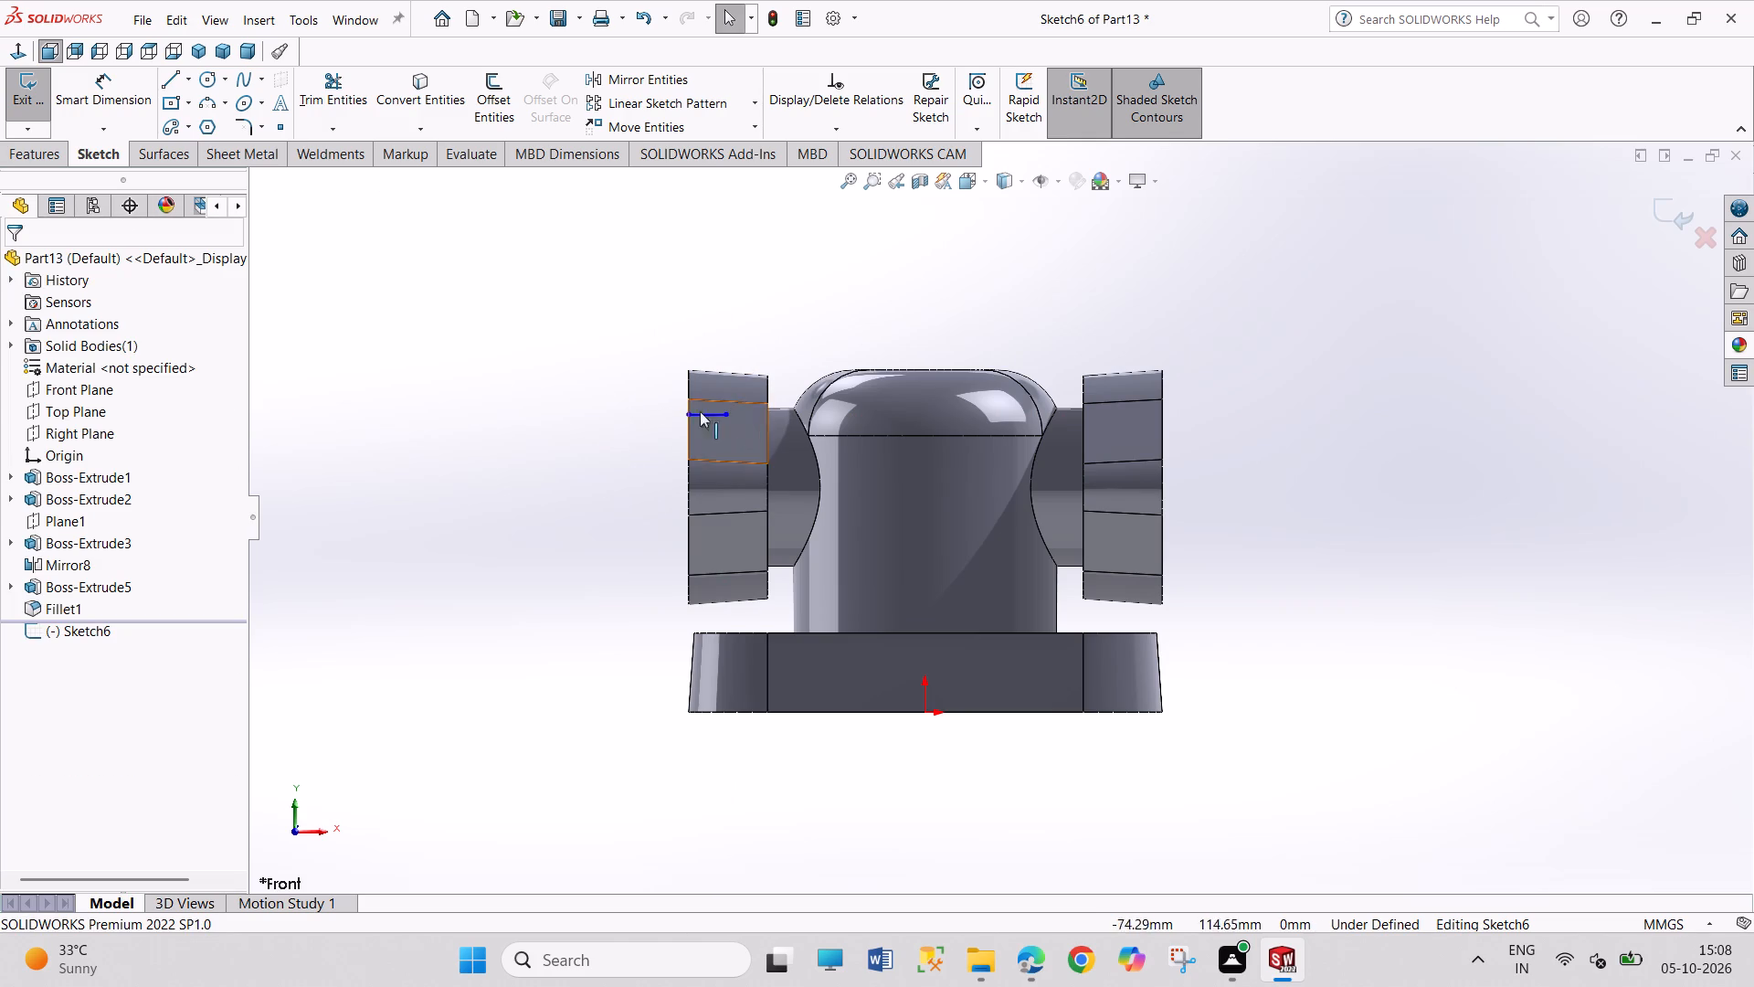
Continue the profile with a line about 7 mm down, a sloping line about 76 mm to the body's centreline, and about 23 mm down.
left_click(172, 76)
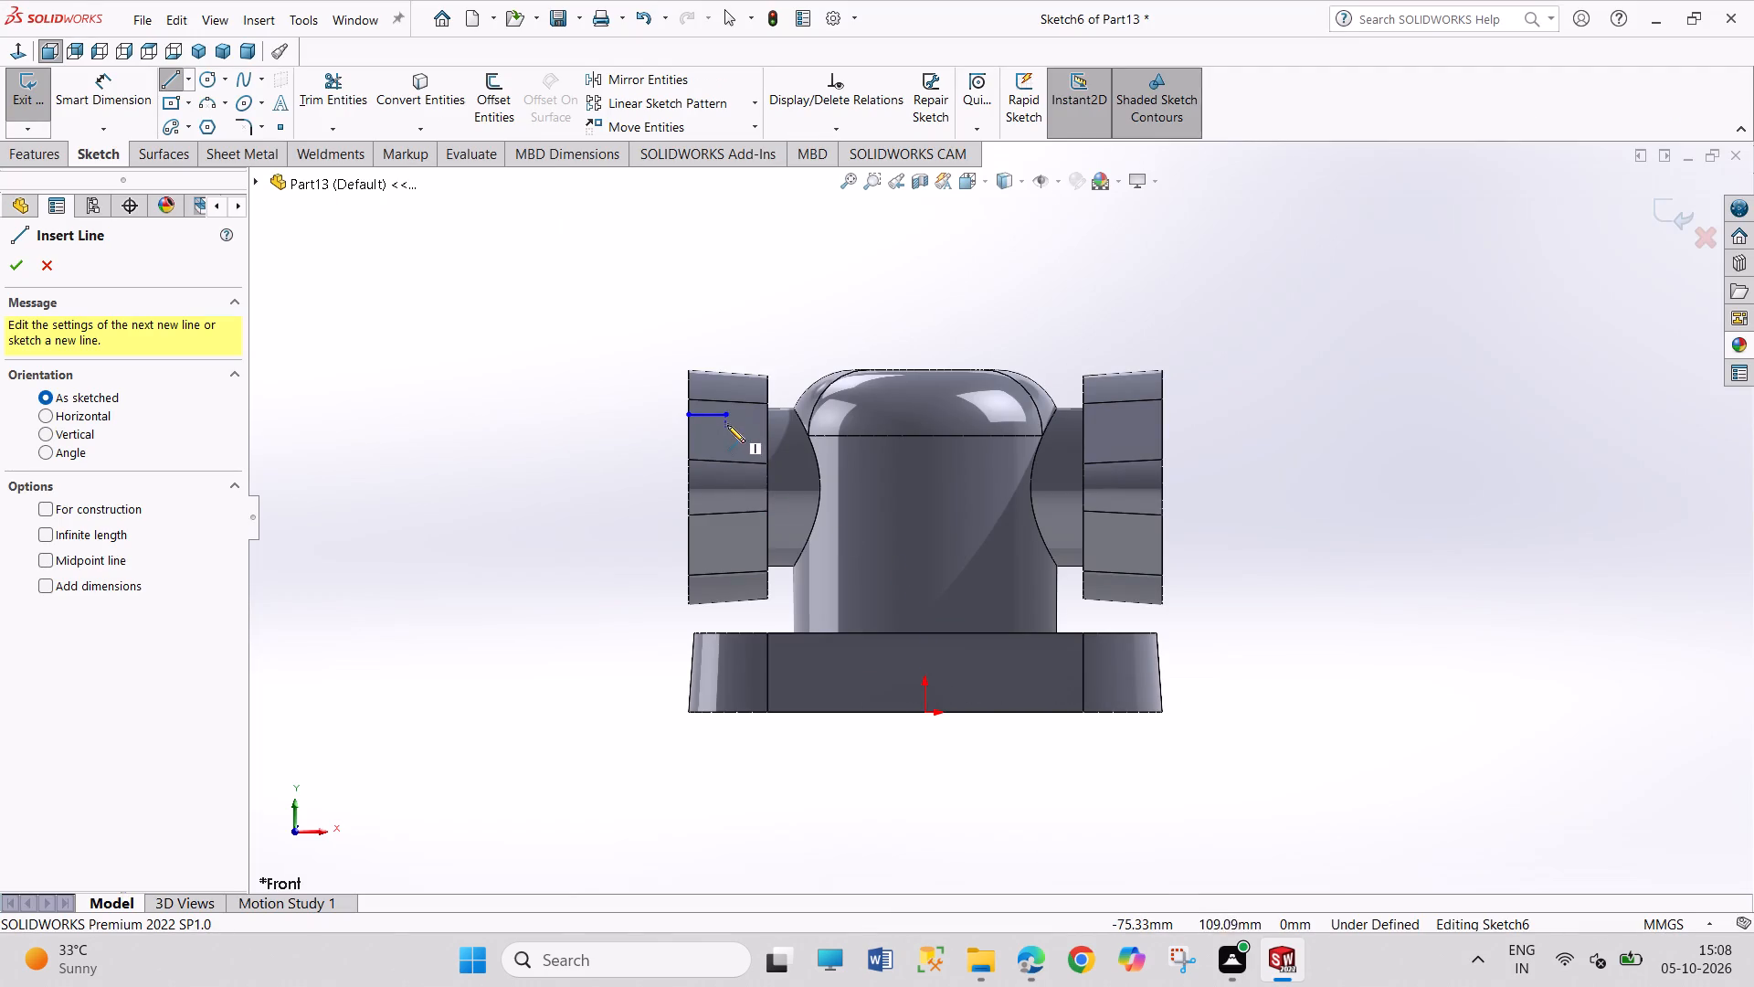
left_click(727, 417)
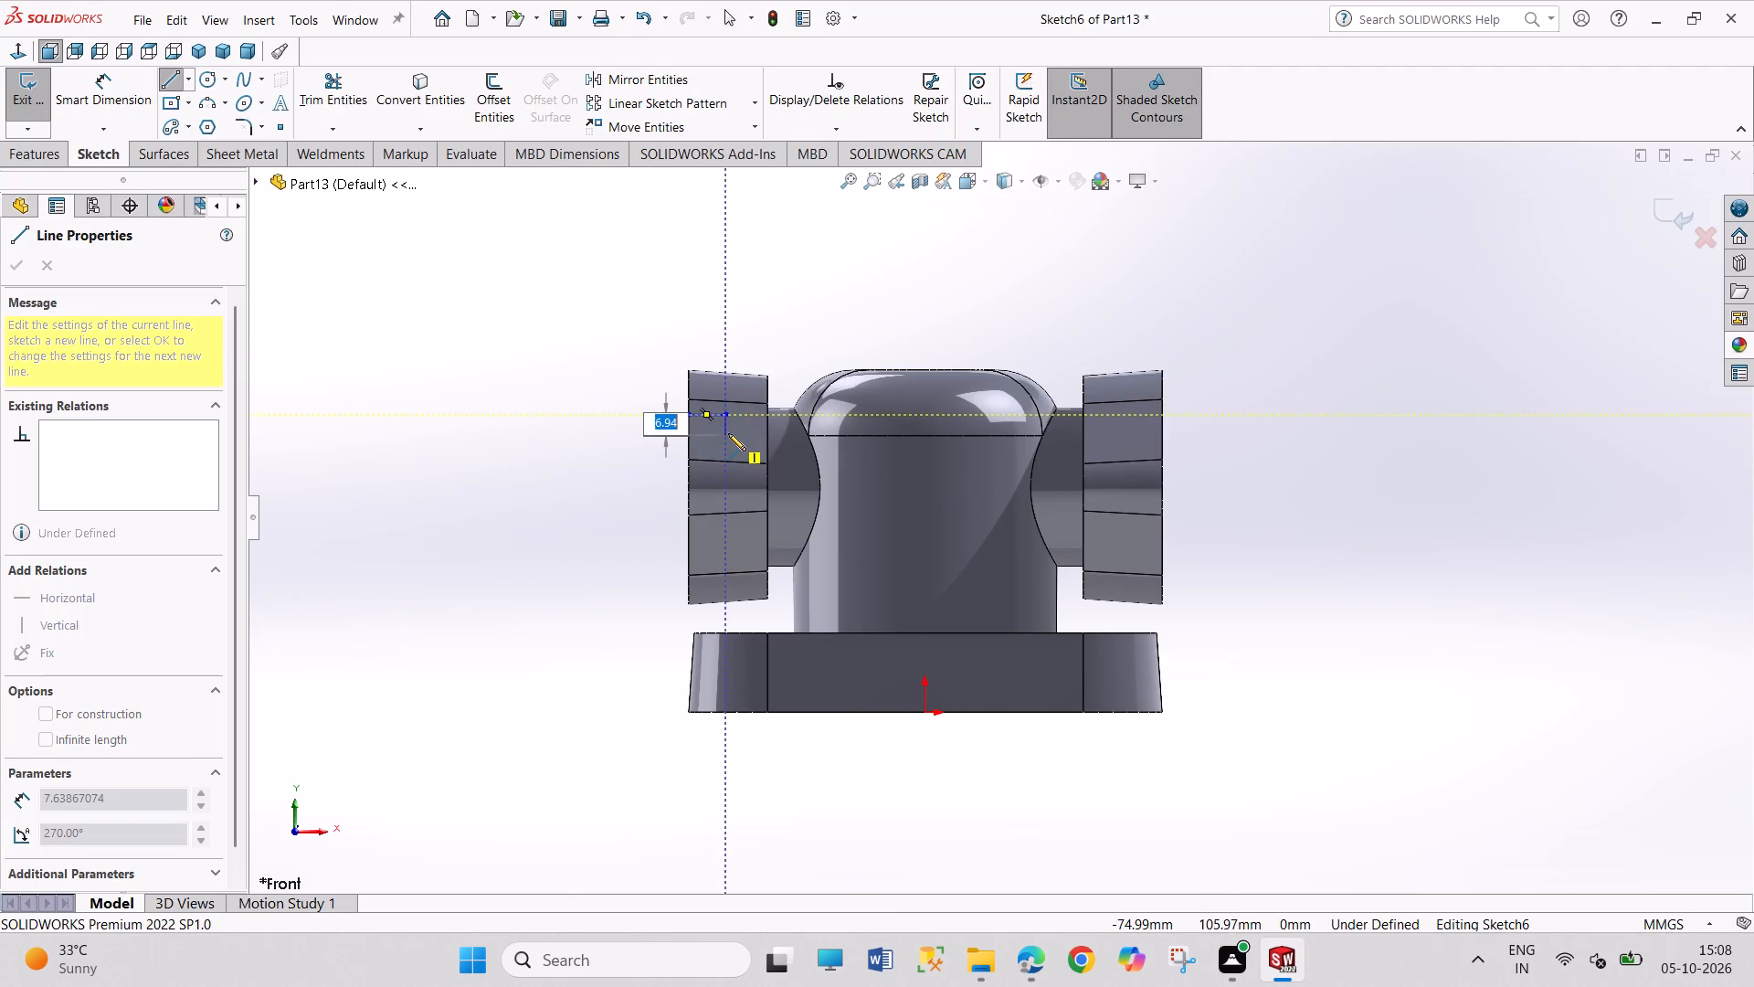
left_click(728, 433)
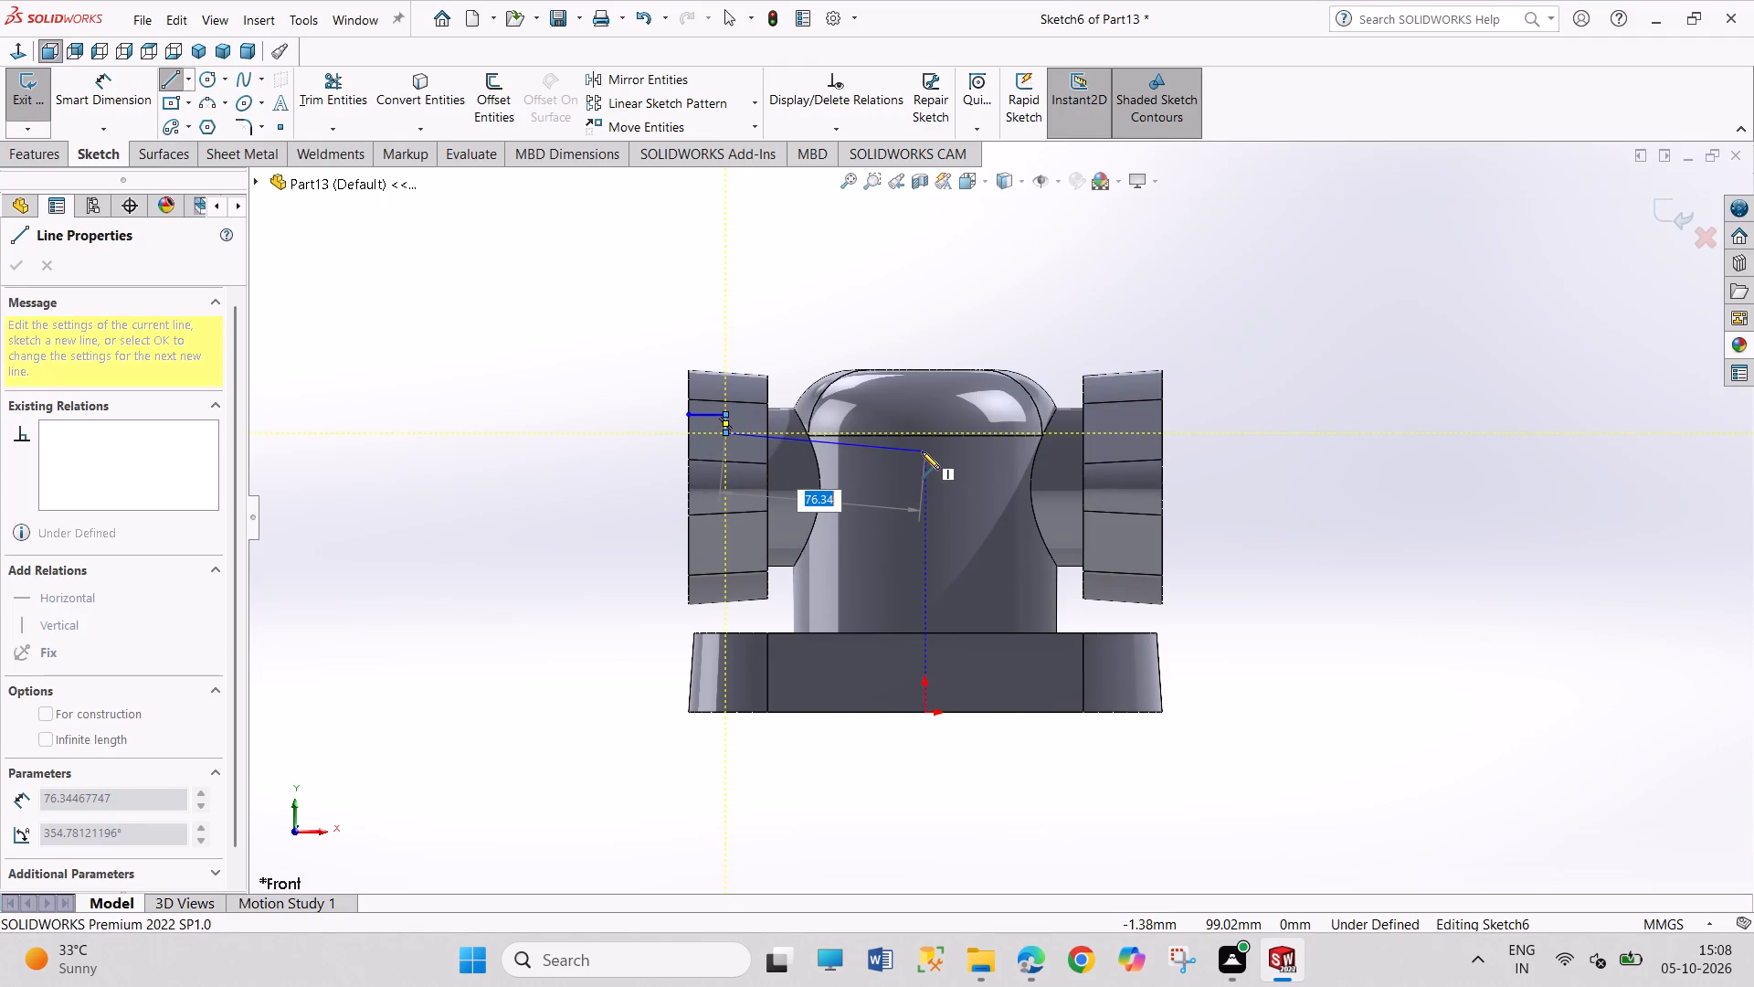
left_click(923, 451)
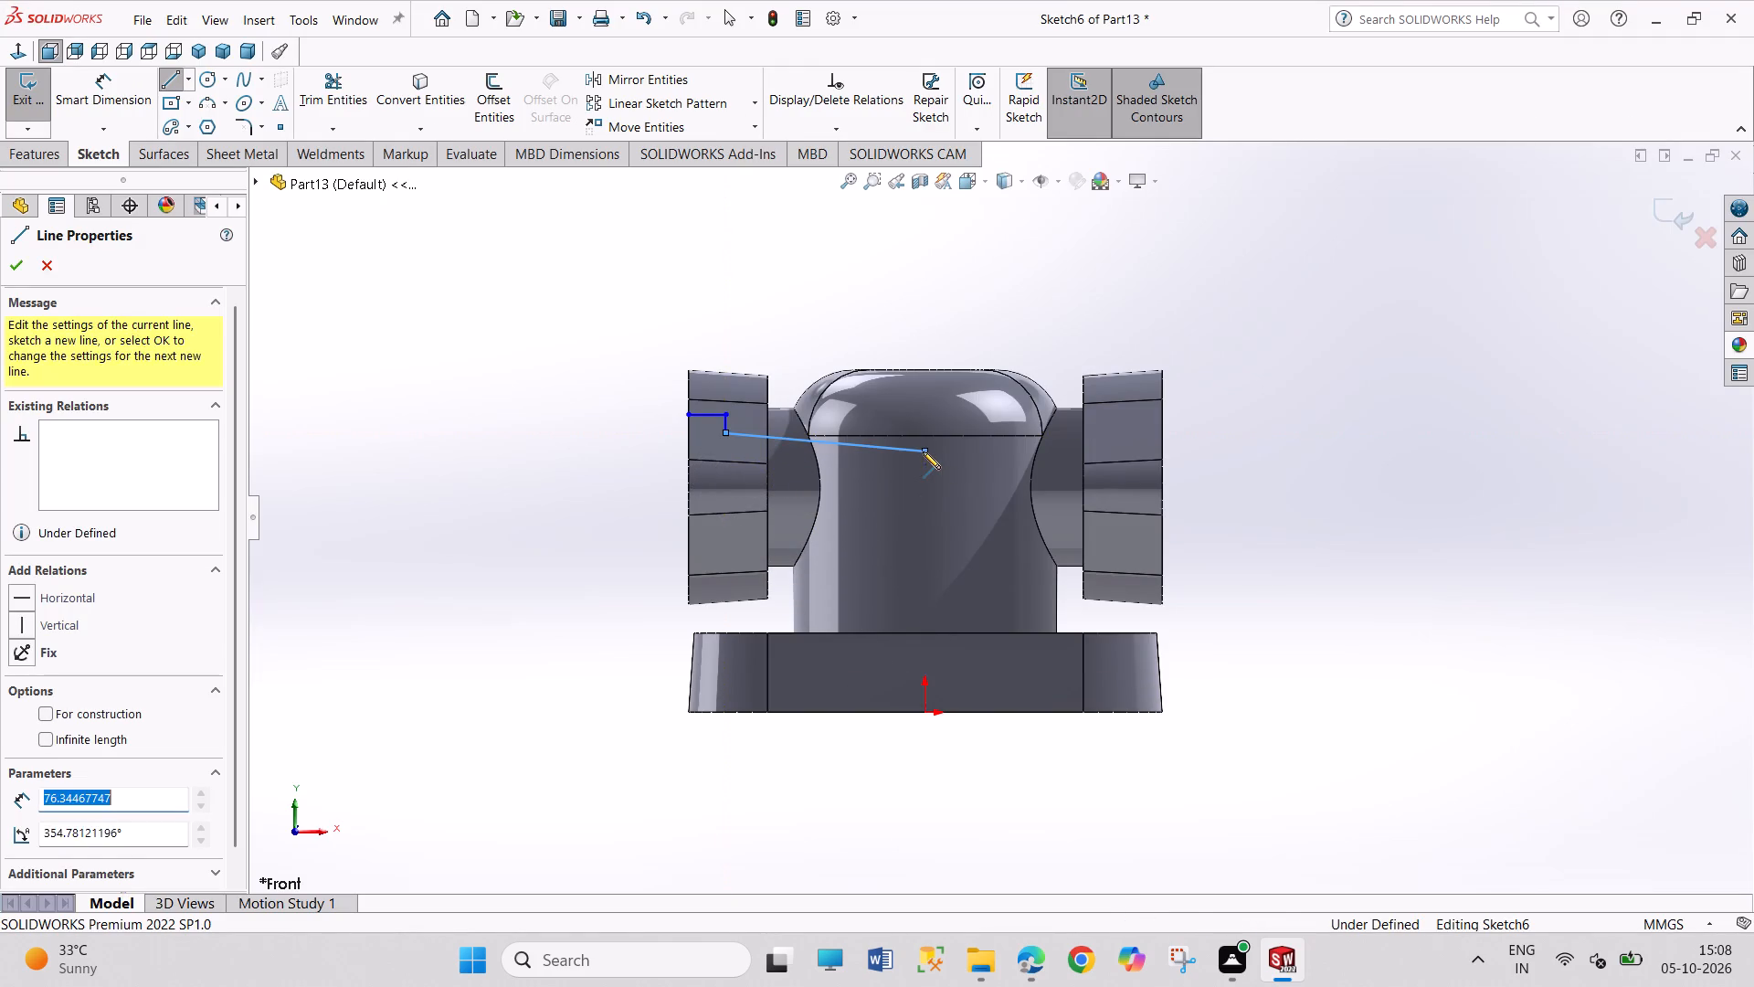
left_click(925, 511)
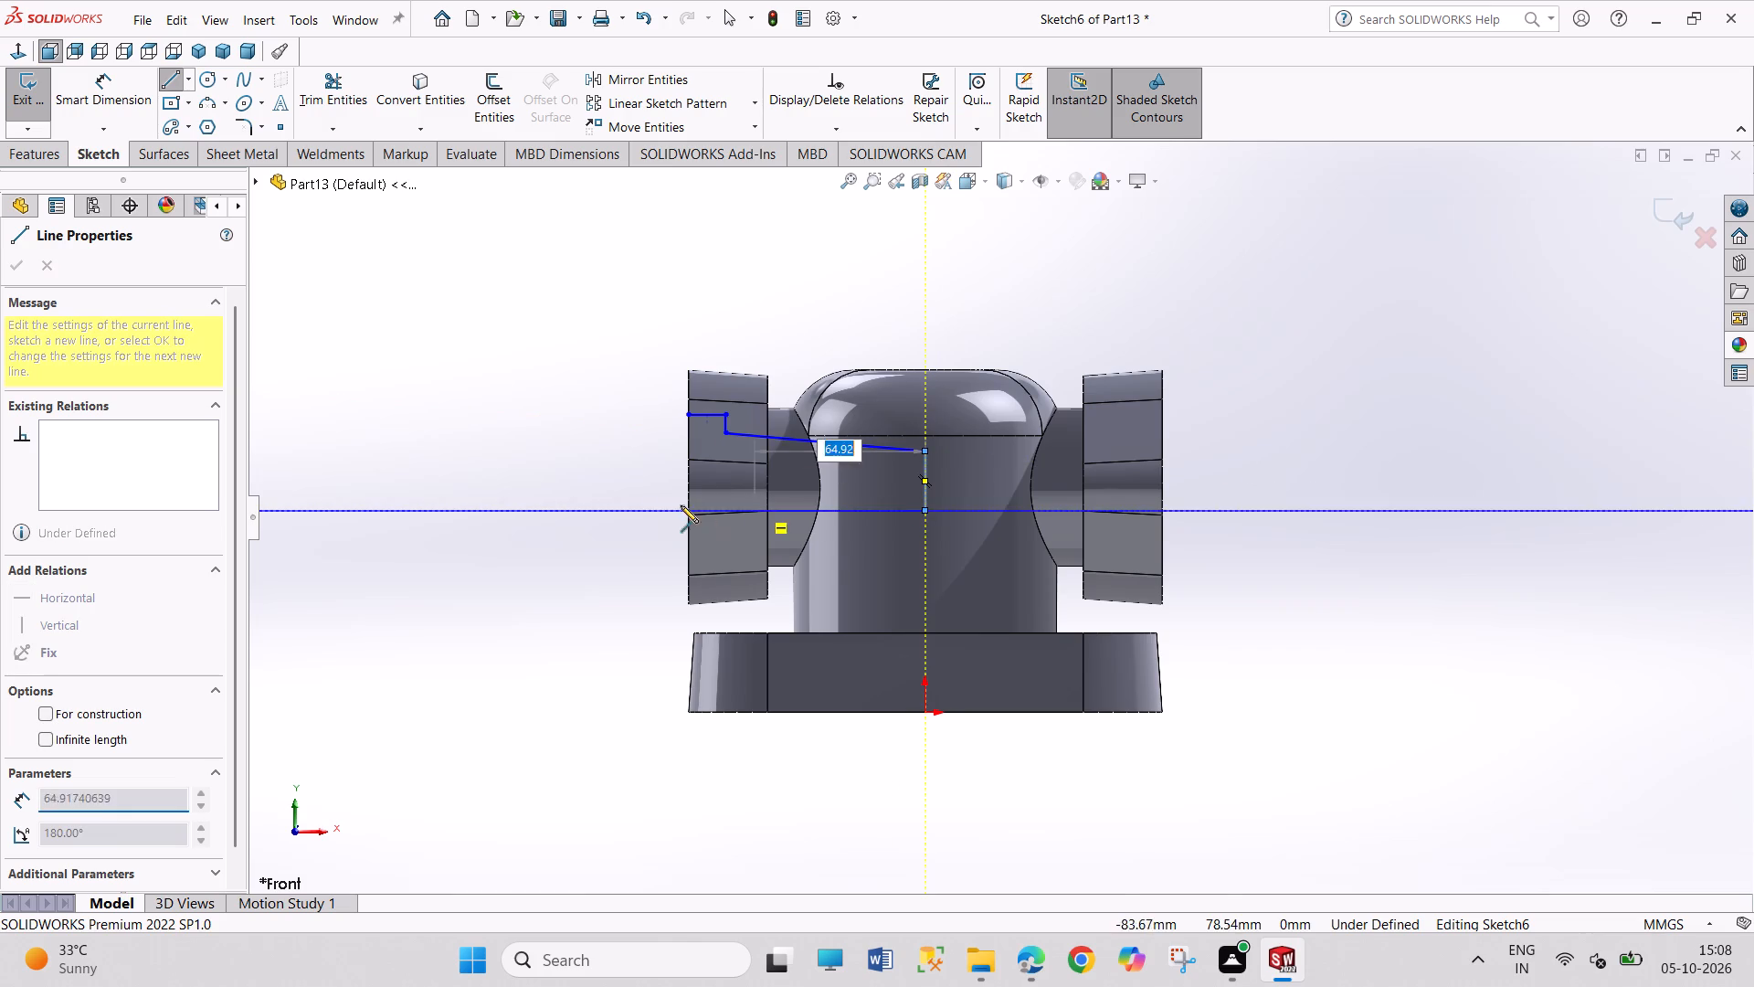
right_click(617, 504)
left_click(627, 513)
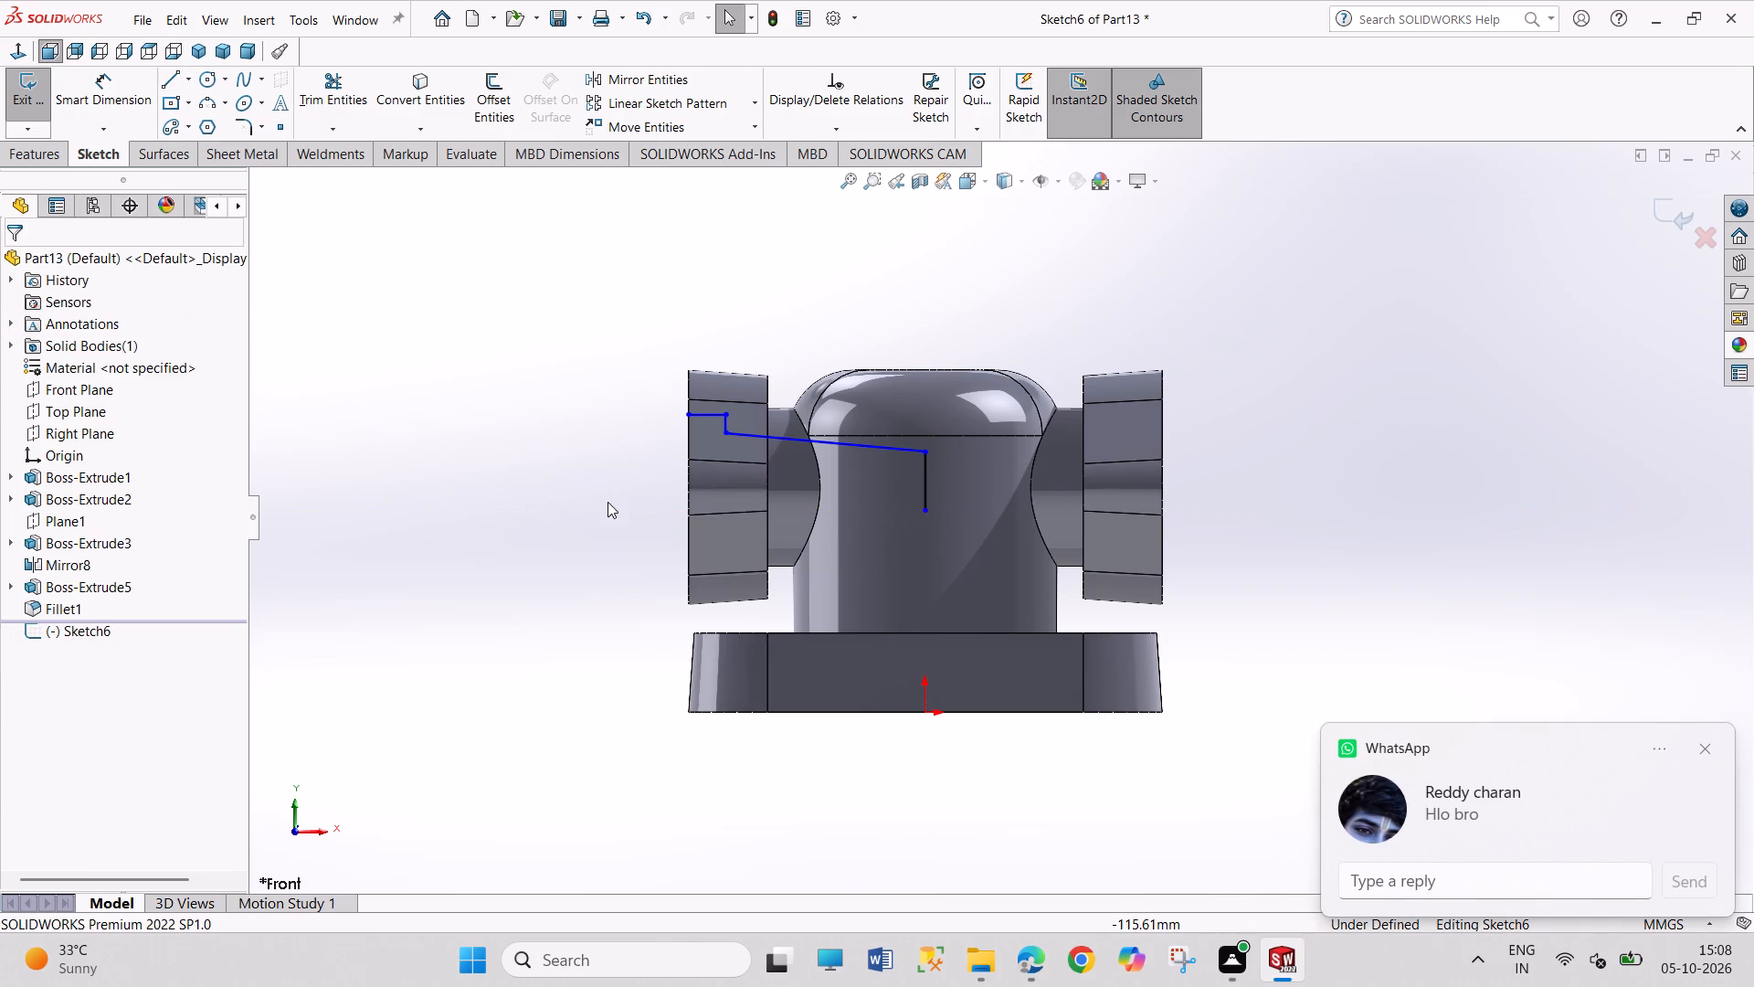
Close the profile with a vertical line about 25 mm down the flange's outer face and a 90 mm horizontal line to the centreline.
left_click(173, 78)
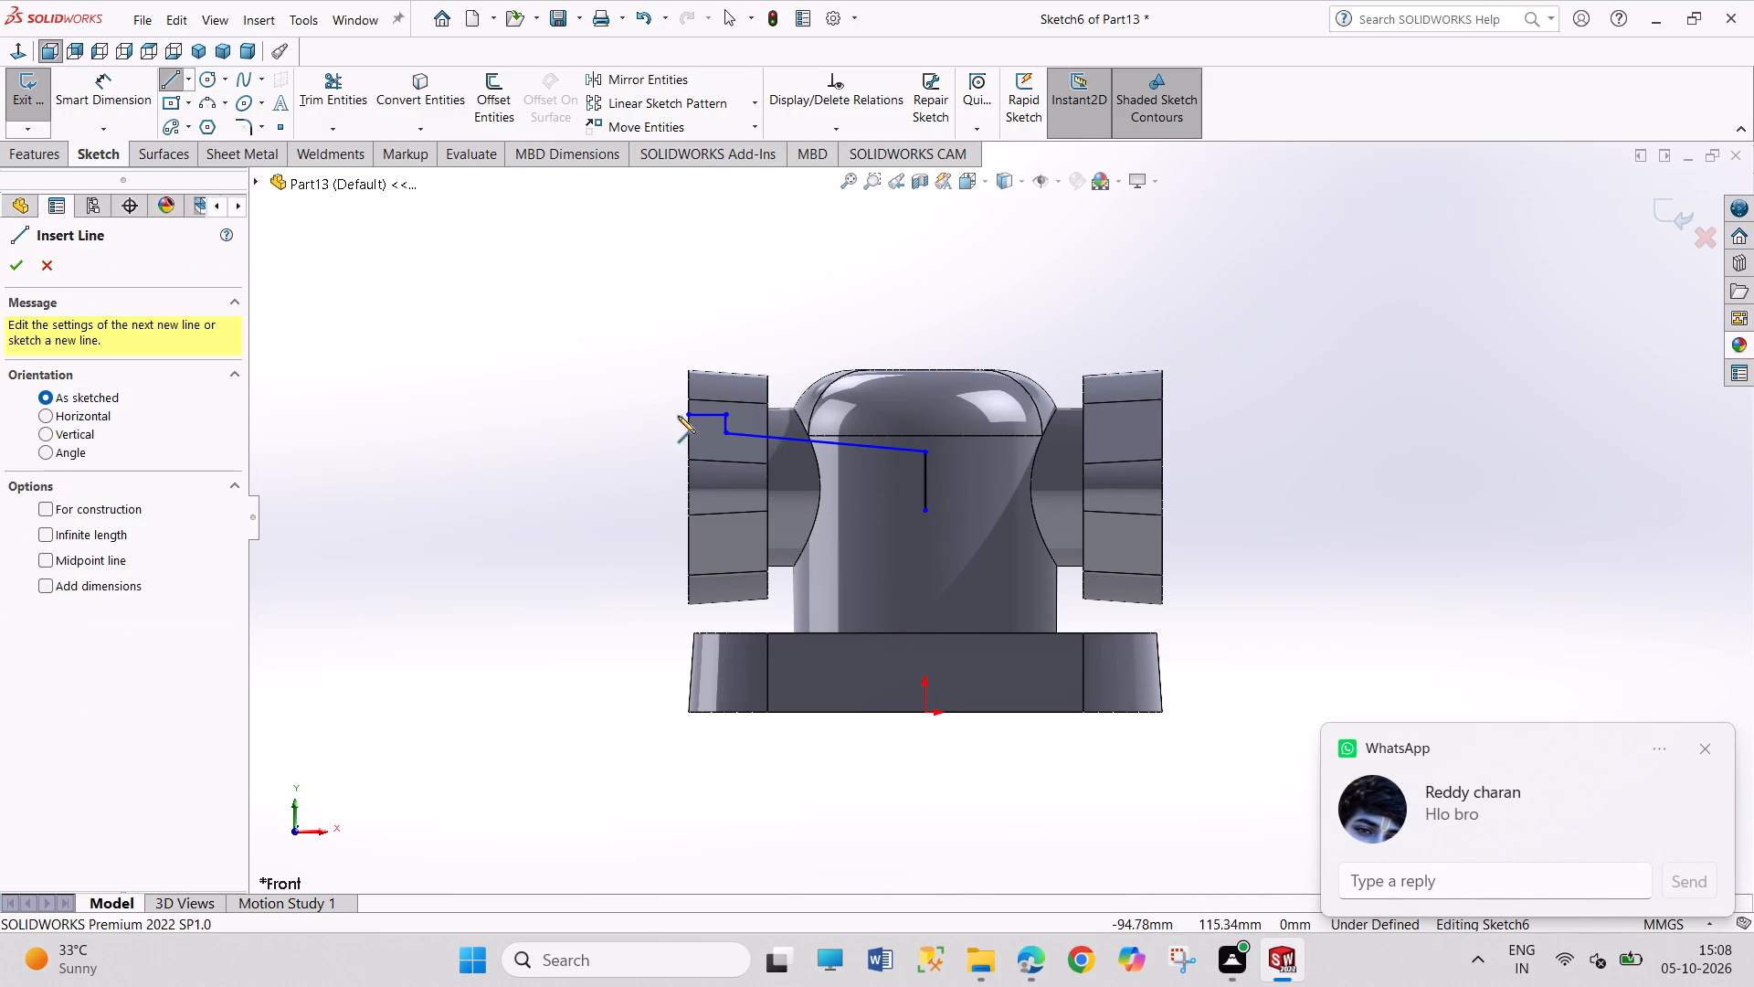
left_click(687, 415)
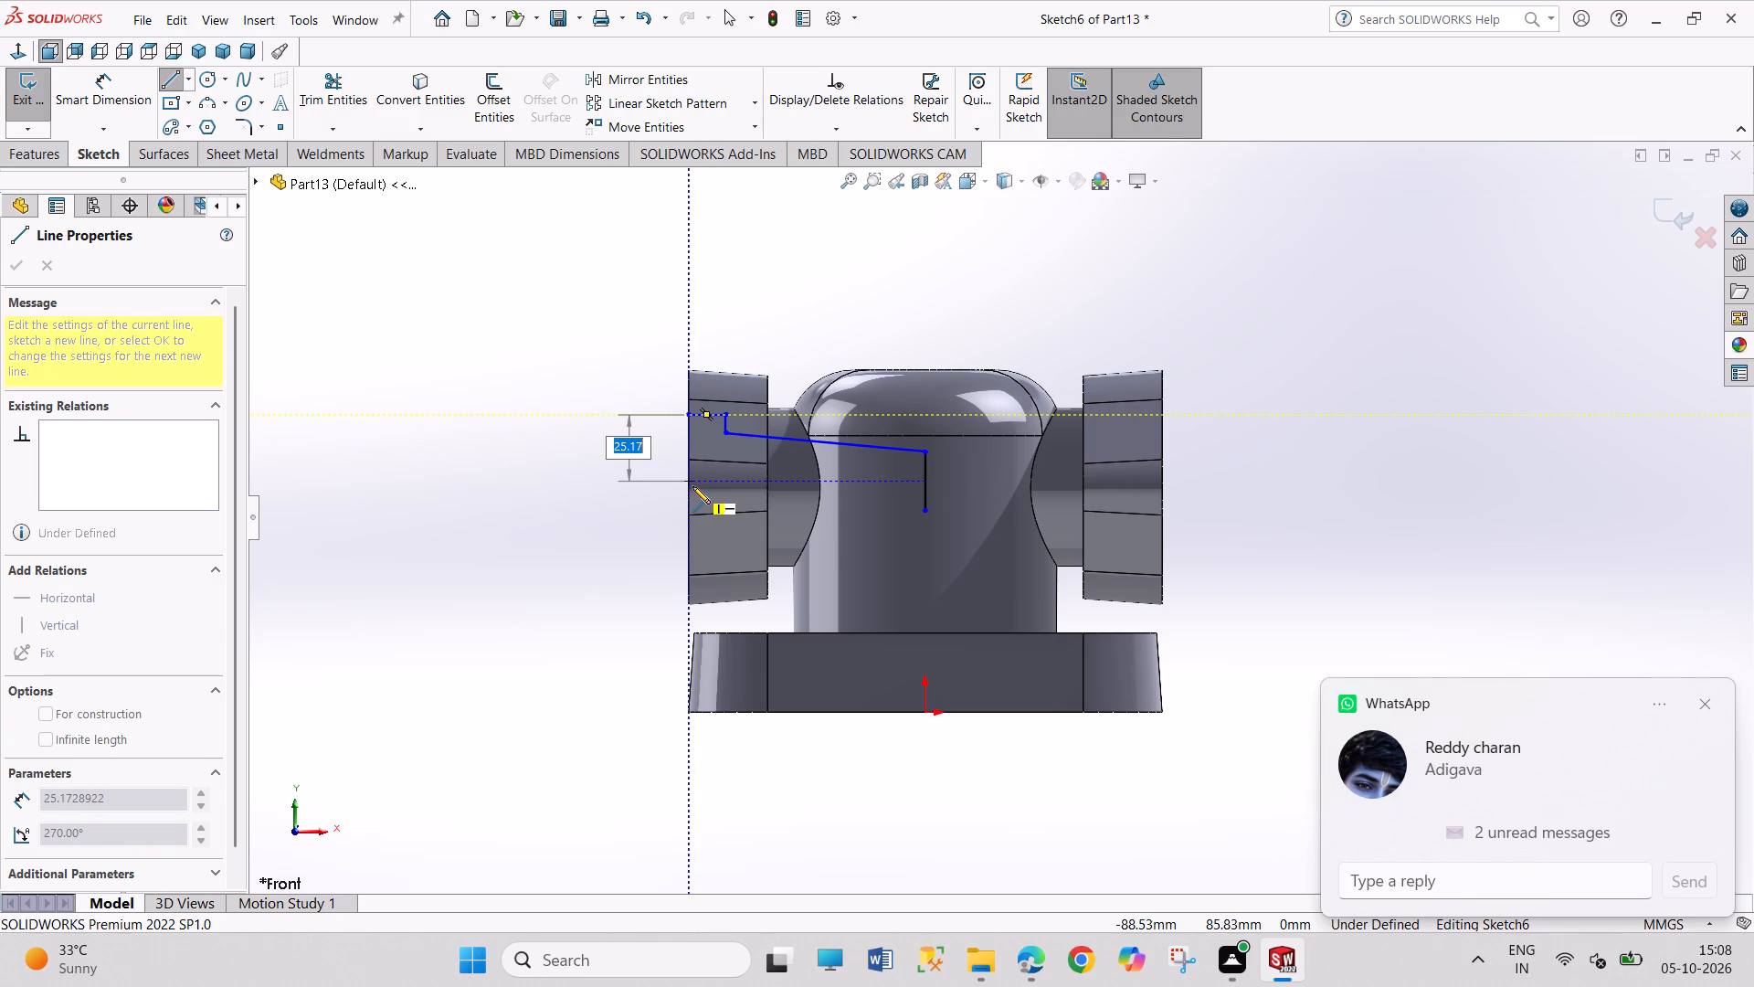
left_click(692, 486)
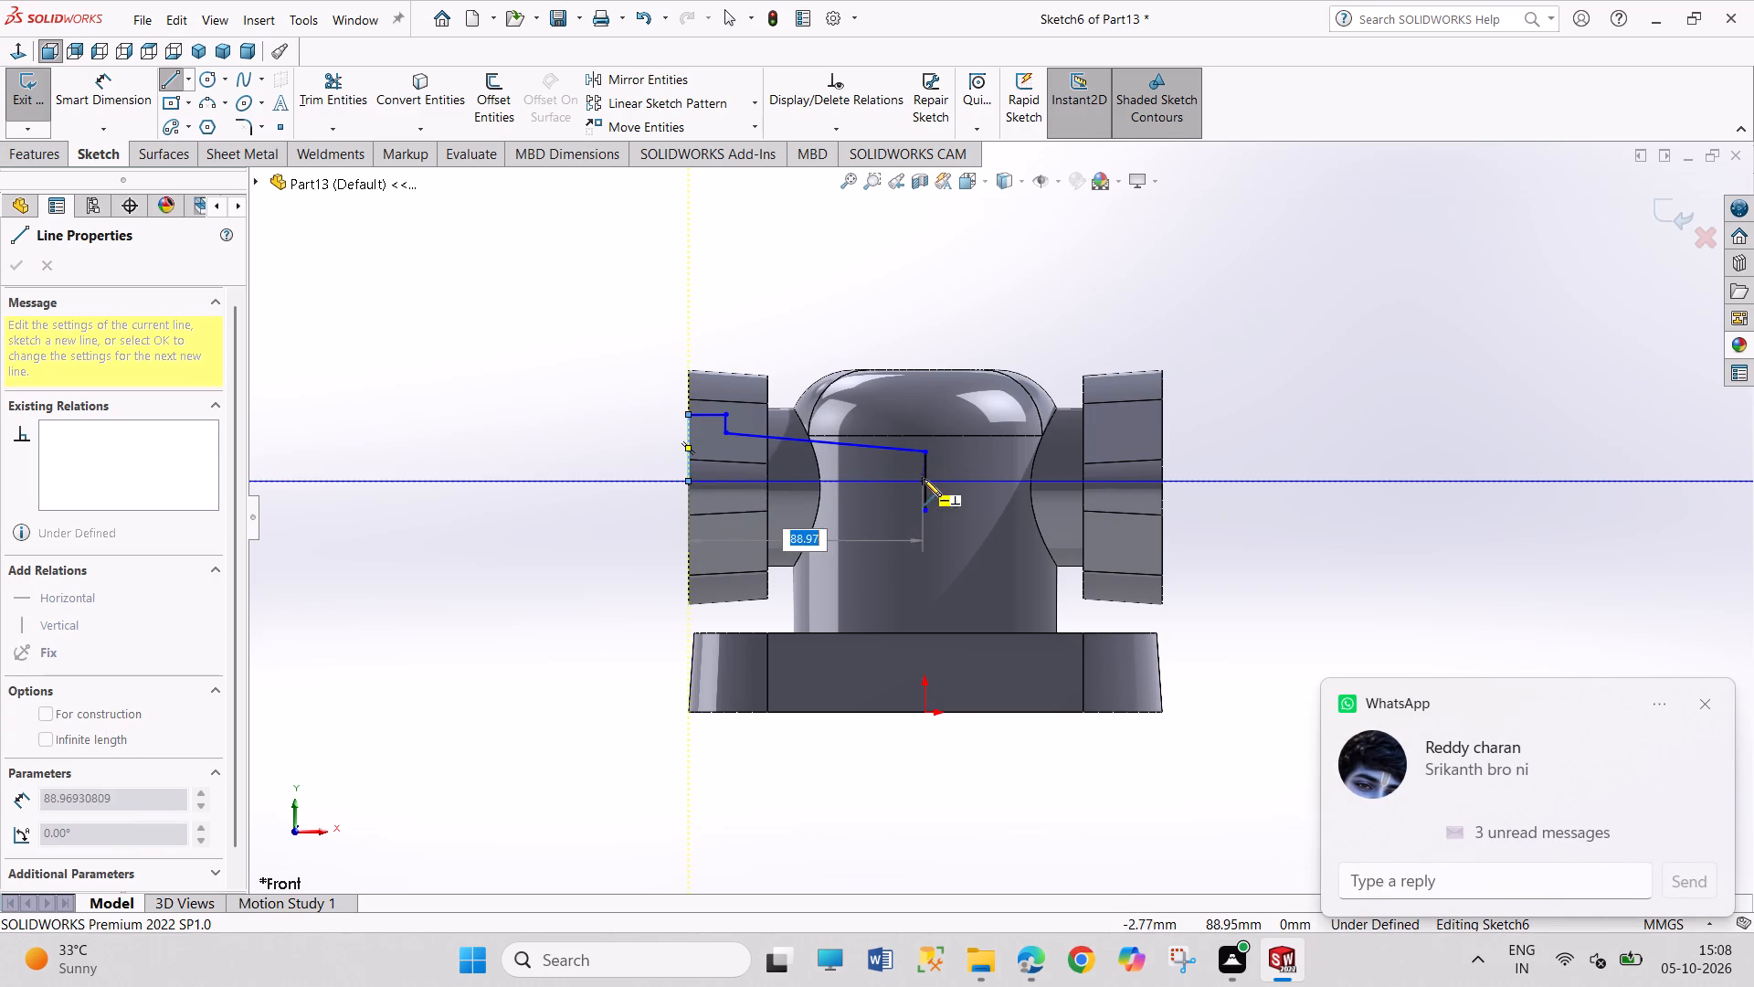
left_click(925, 481)
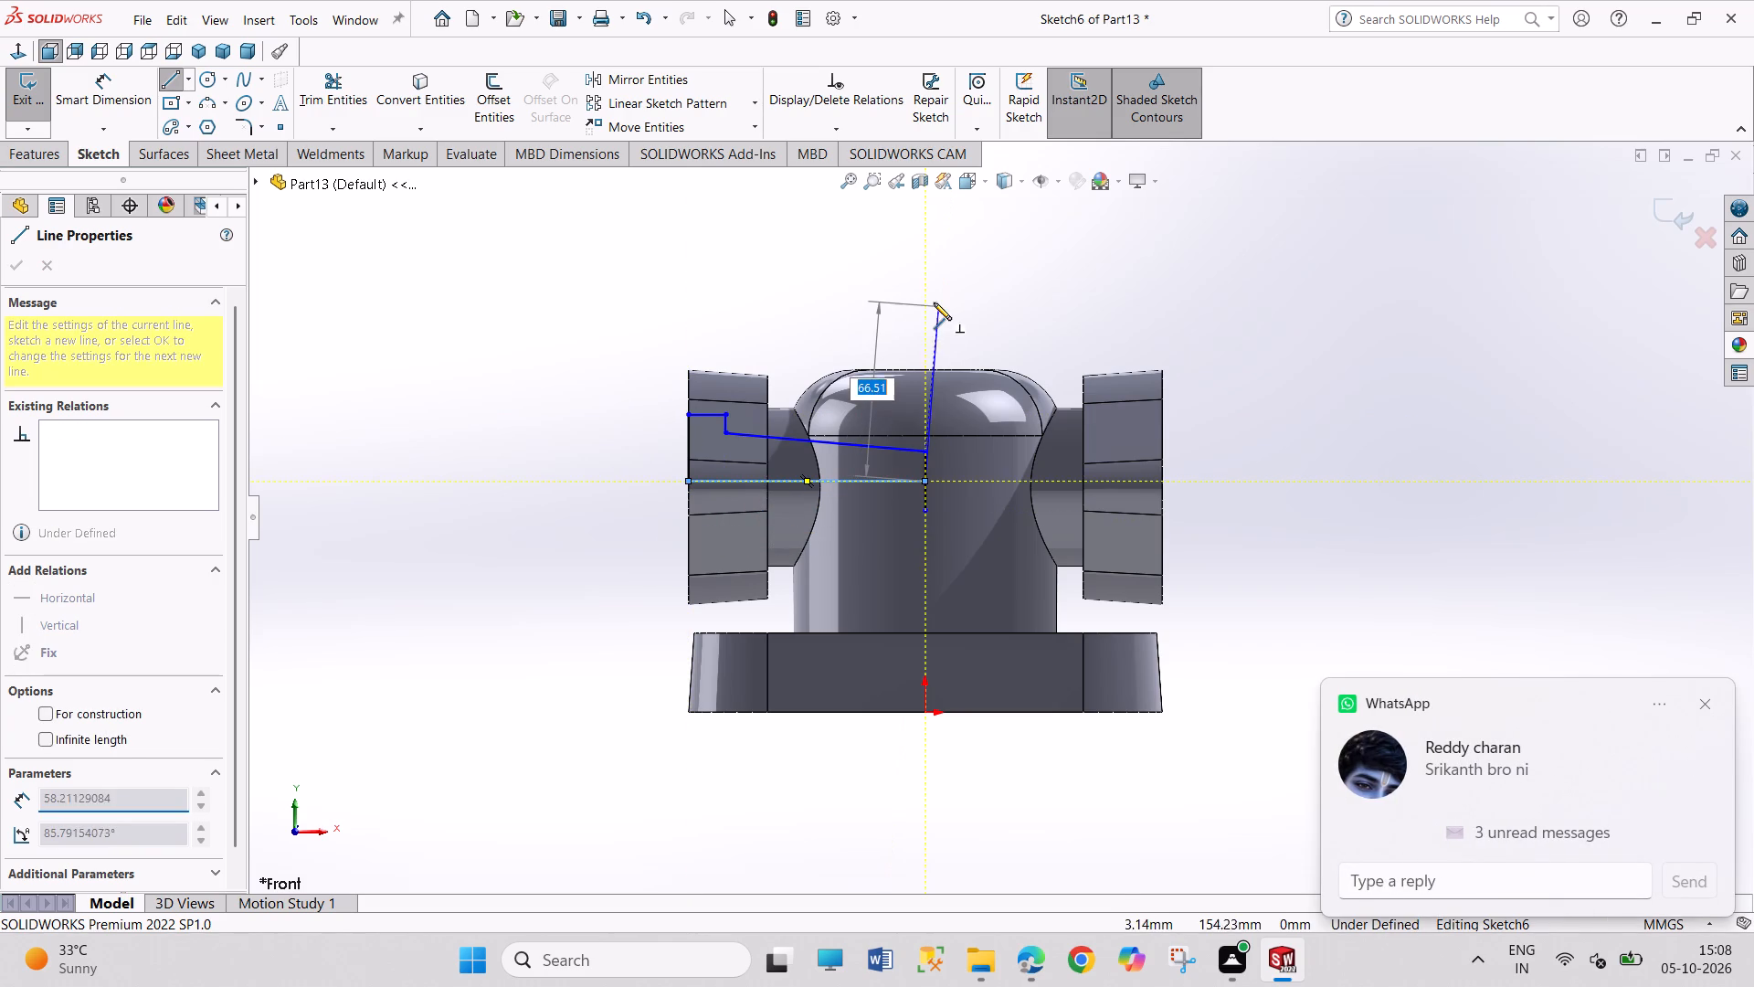
right_click(934, 302)
left_click(953, 313)
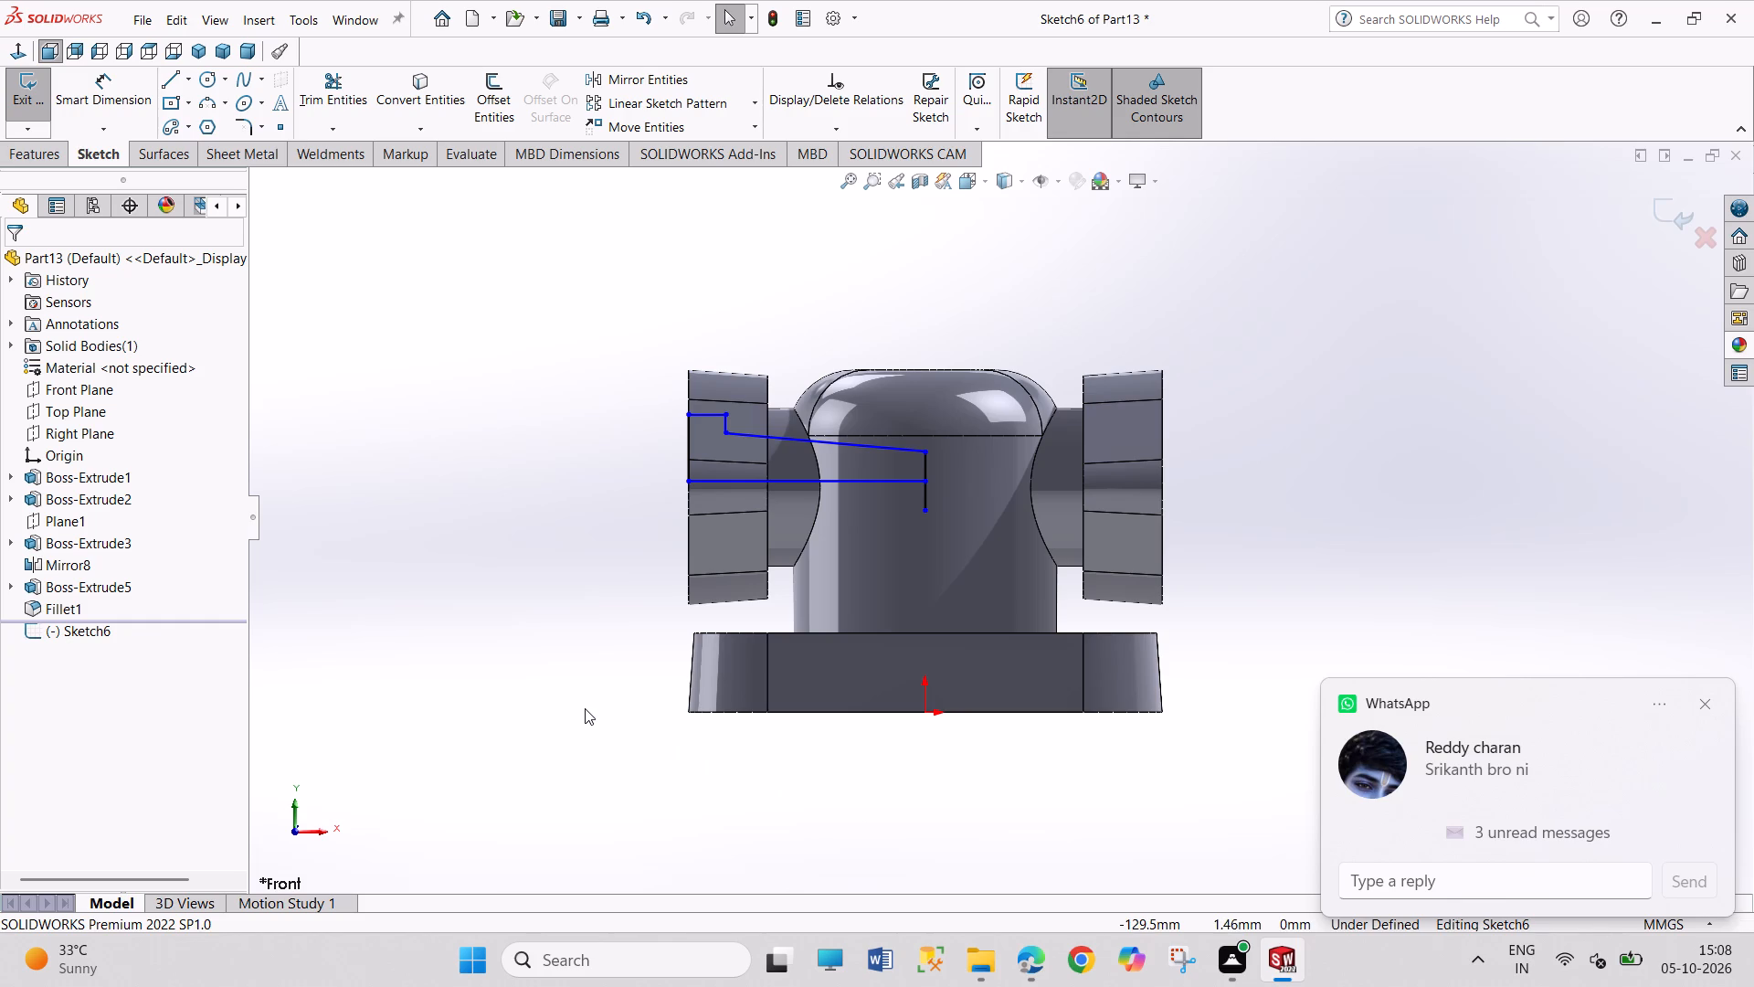
Check the bore sizes in the PDF drawing and dimension the profile's outer and inner step heights above the horizontal base line as 30 mm and 20 mm.
right_click_drag(517, 746, 486, 611)
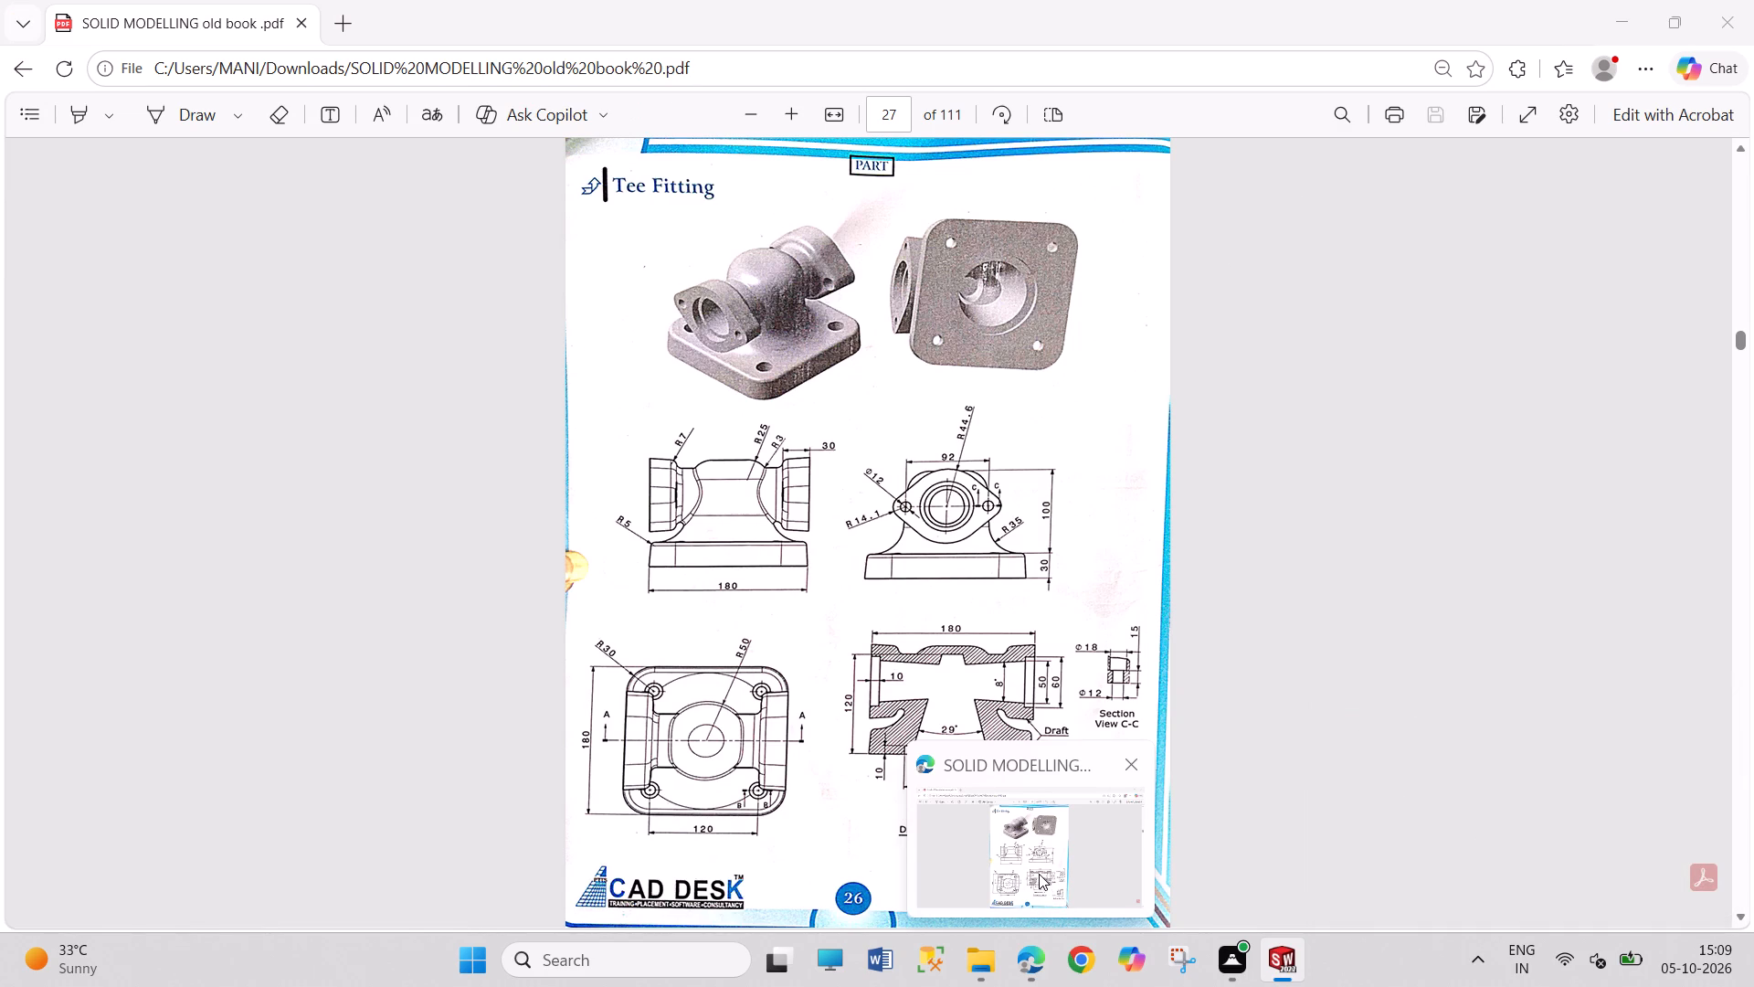
left_click(691, 477)
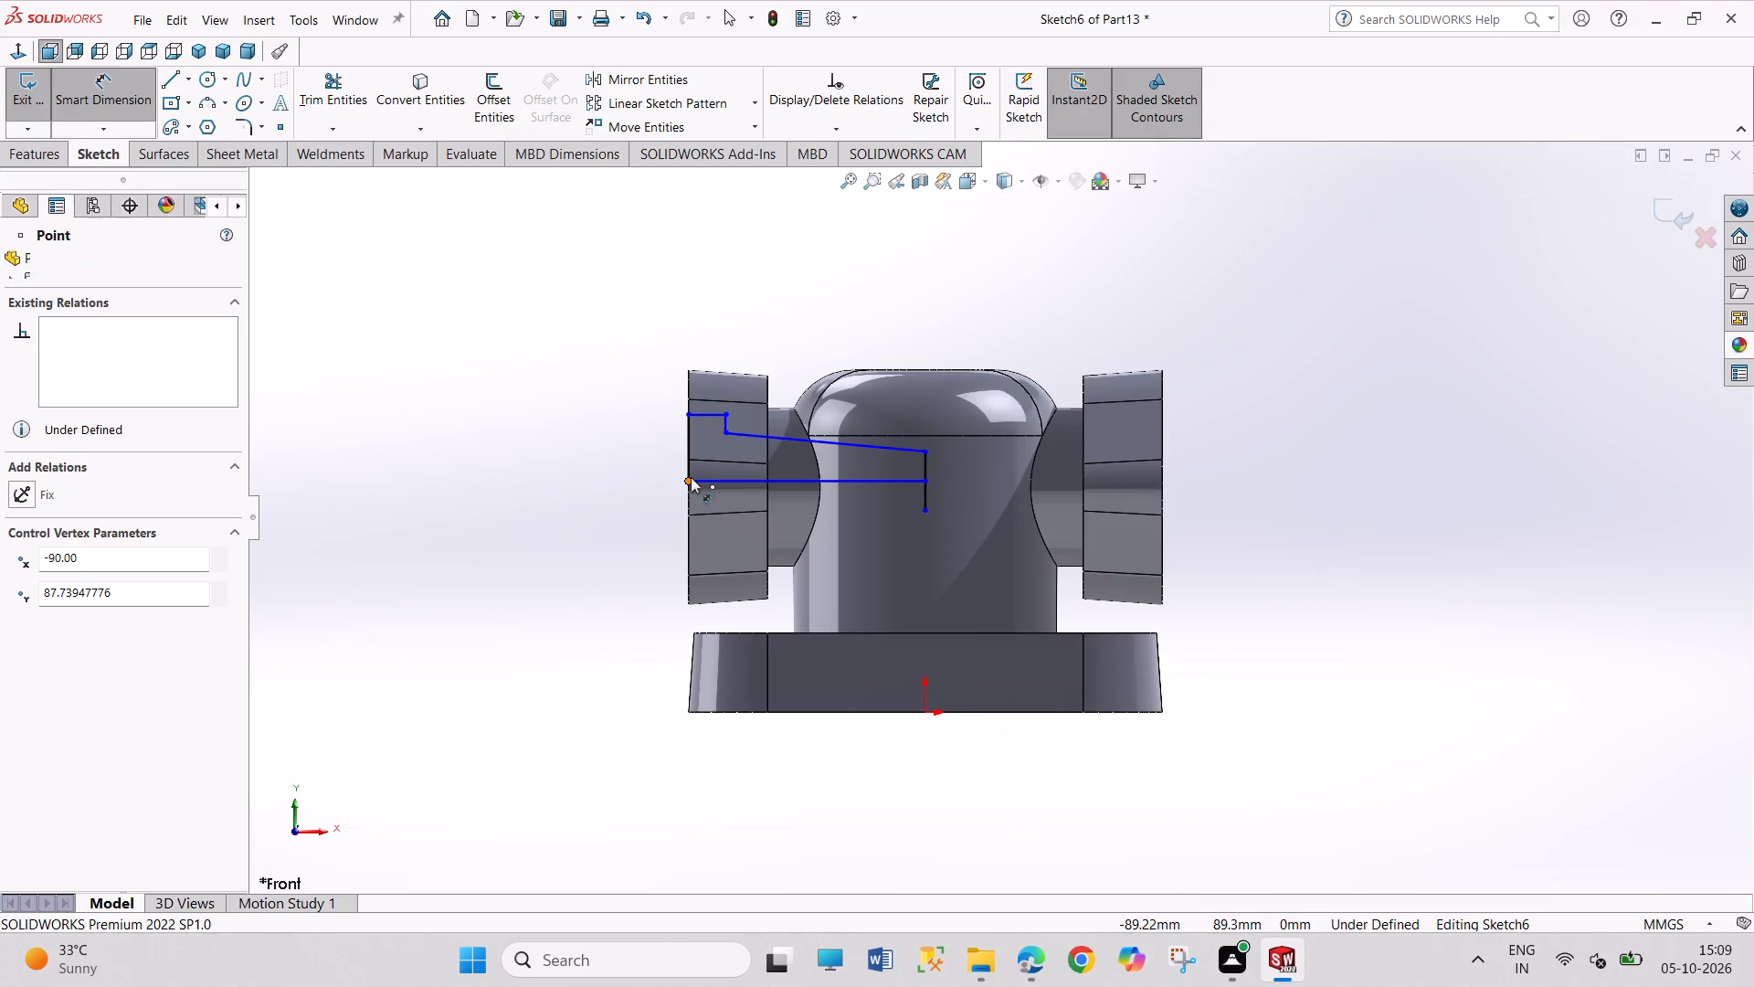
left_click(686, 412)
left_click(633, 438)
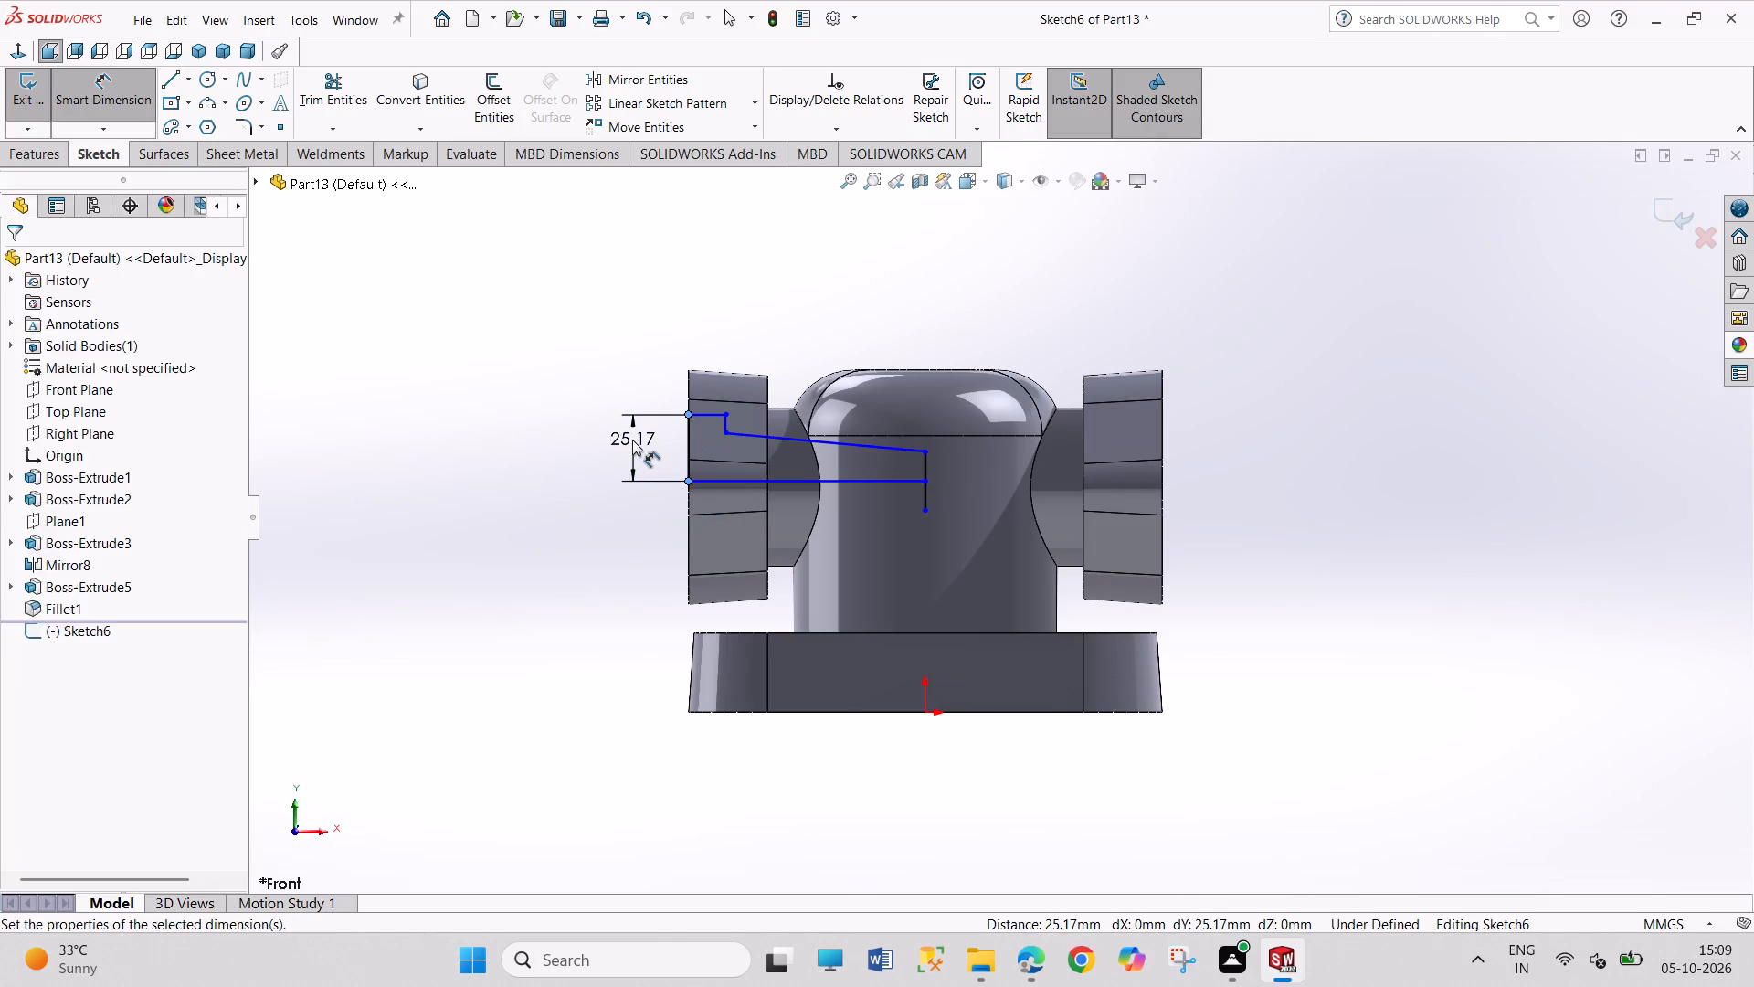
key("3")
key("0")
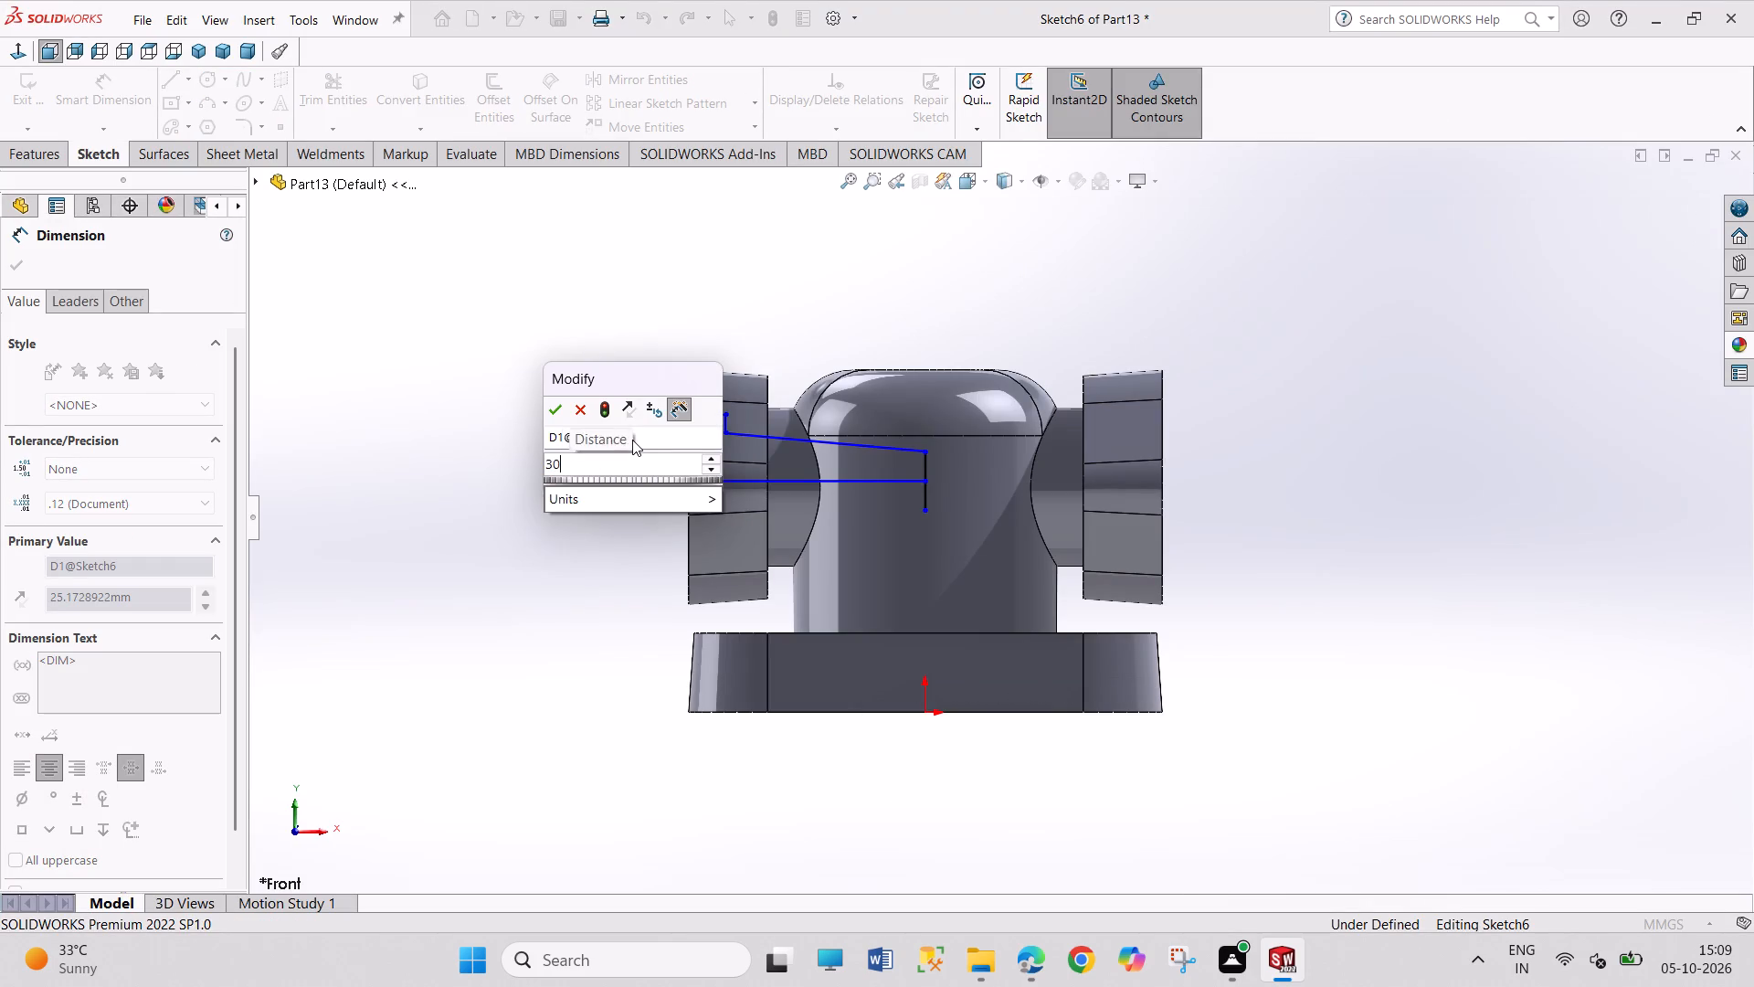
key("Return")
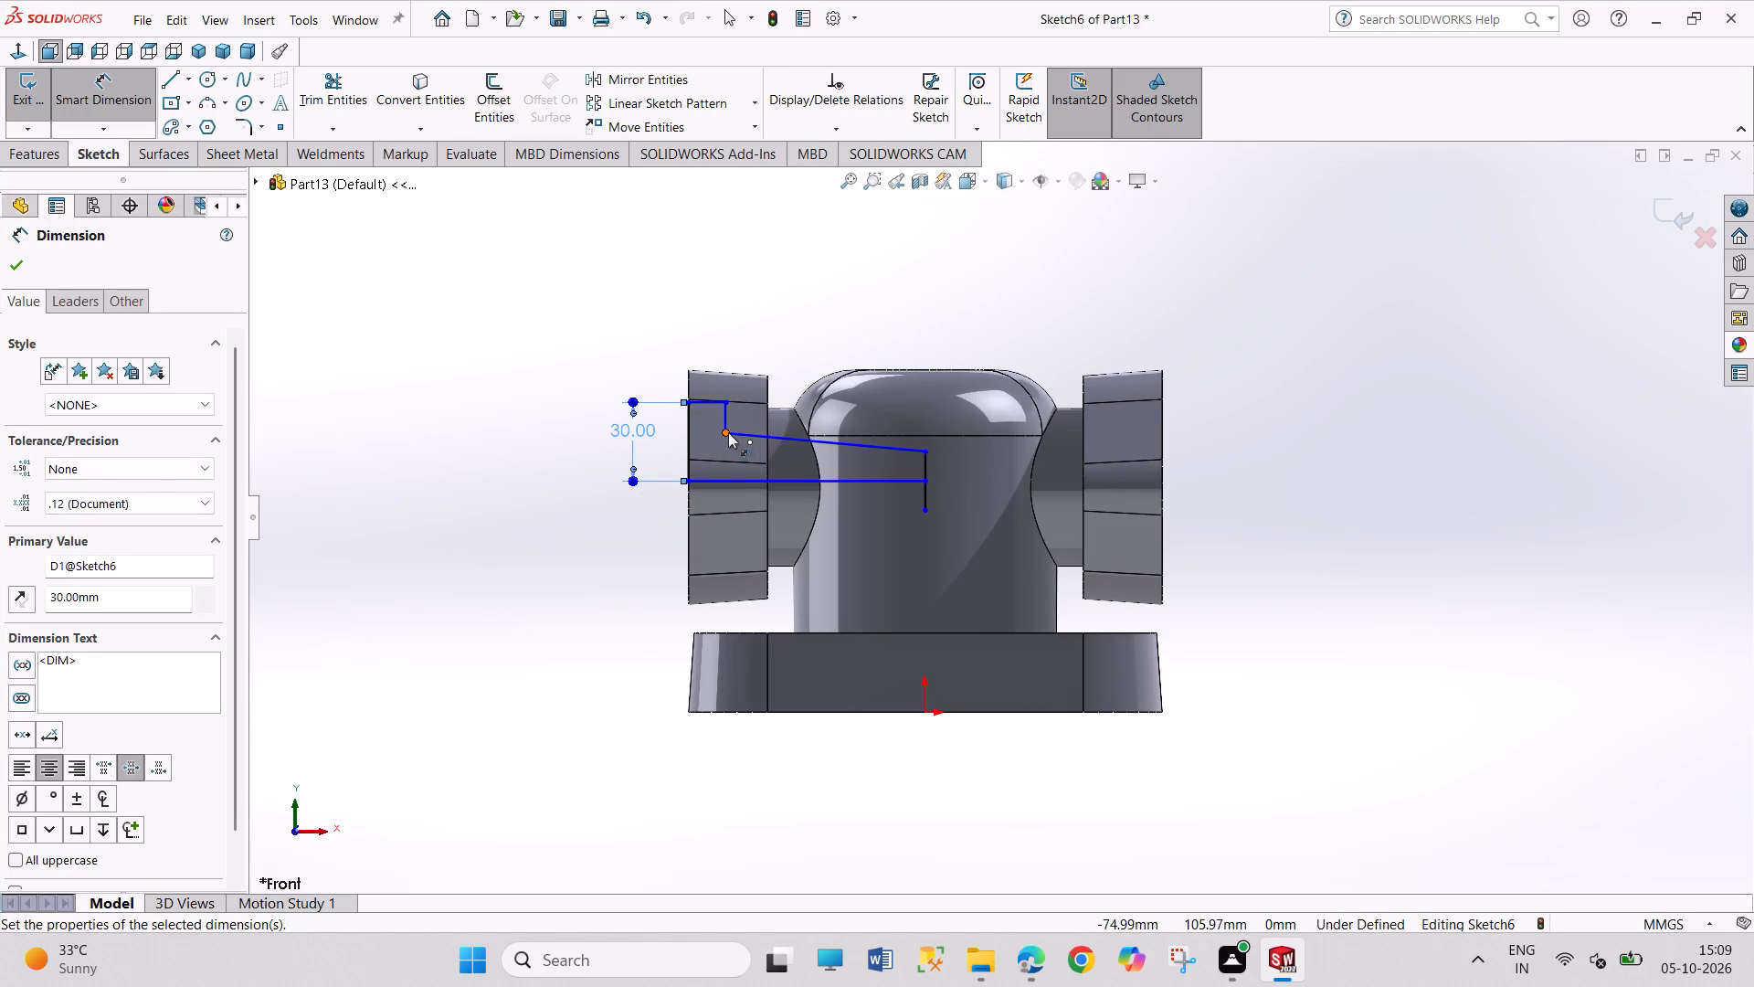
left_click(727, 432)
left_click(727, 476)
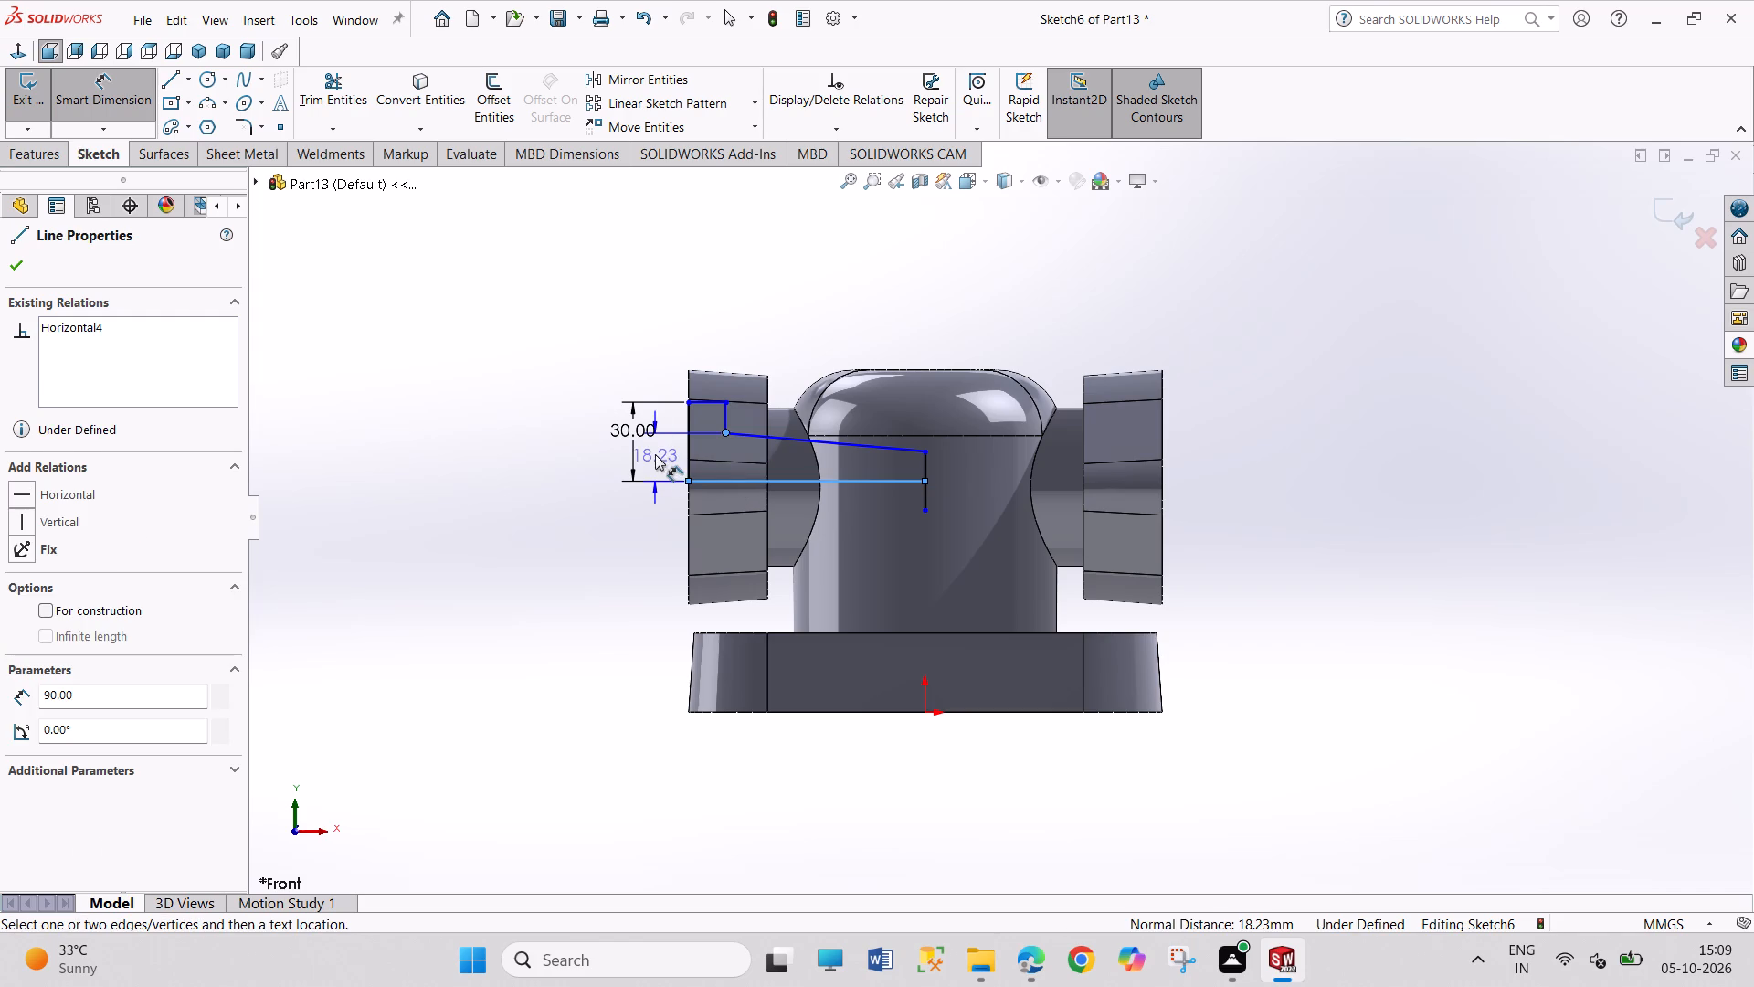
left_click(661, 451)
type("20")
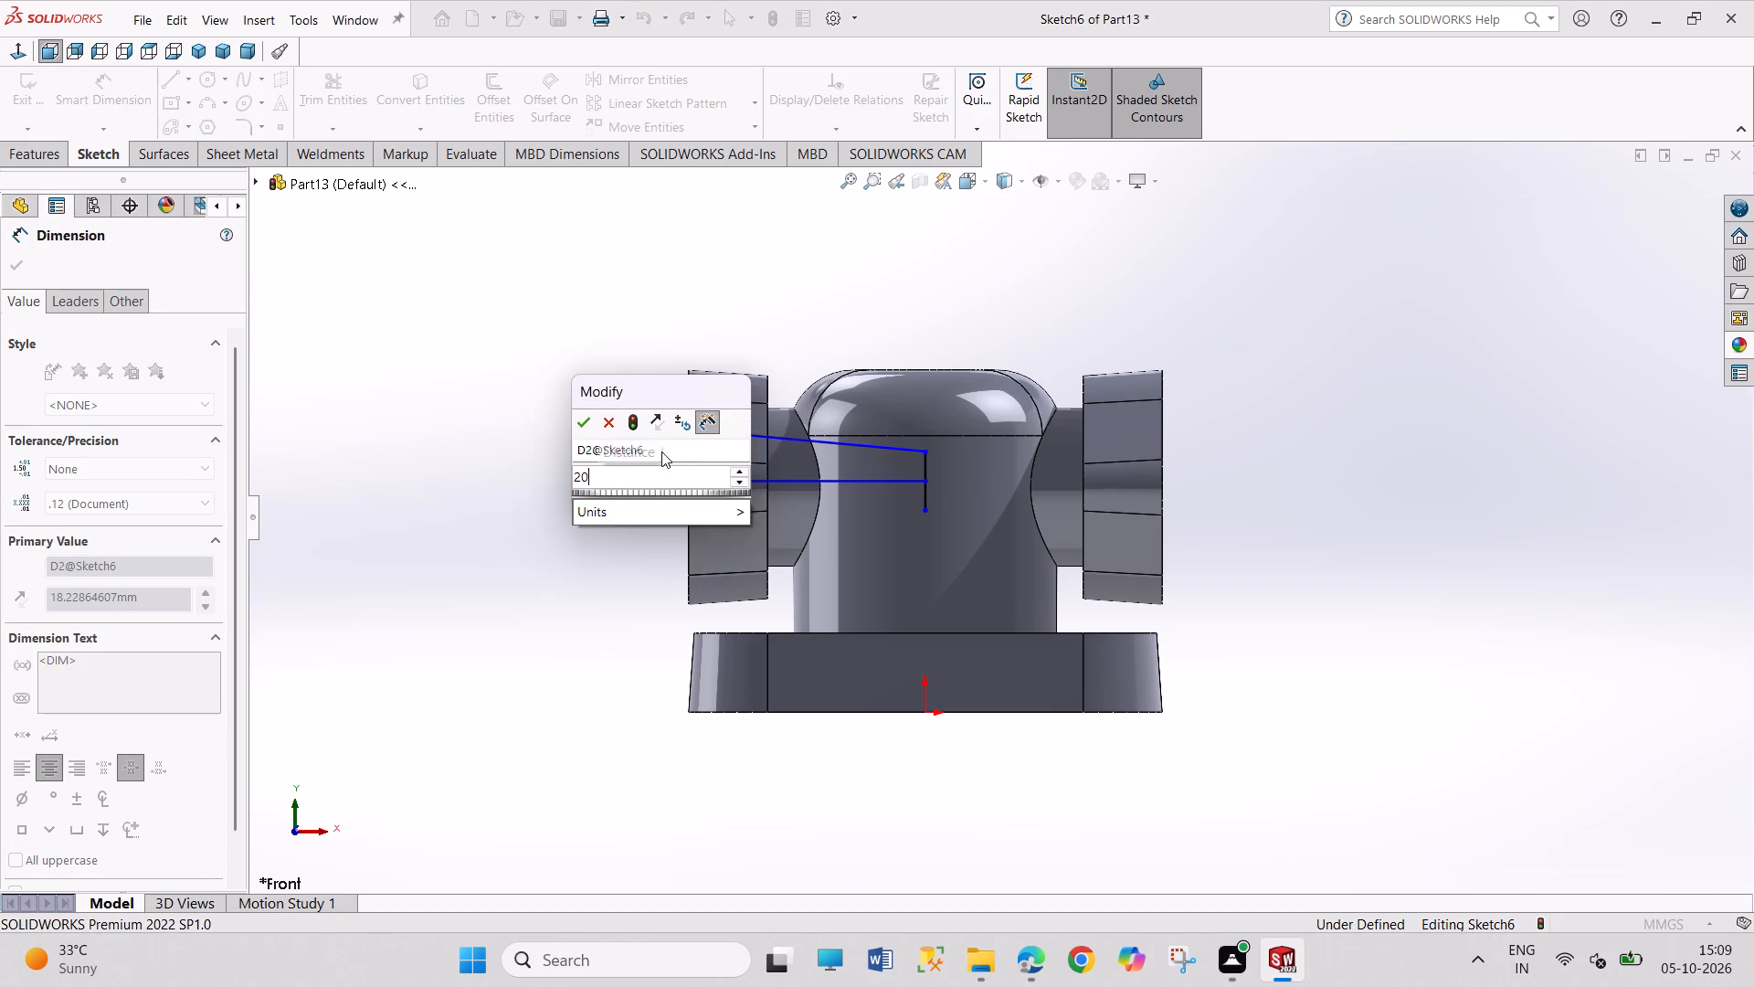
key("Return")
right_click(591, 547)
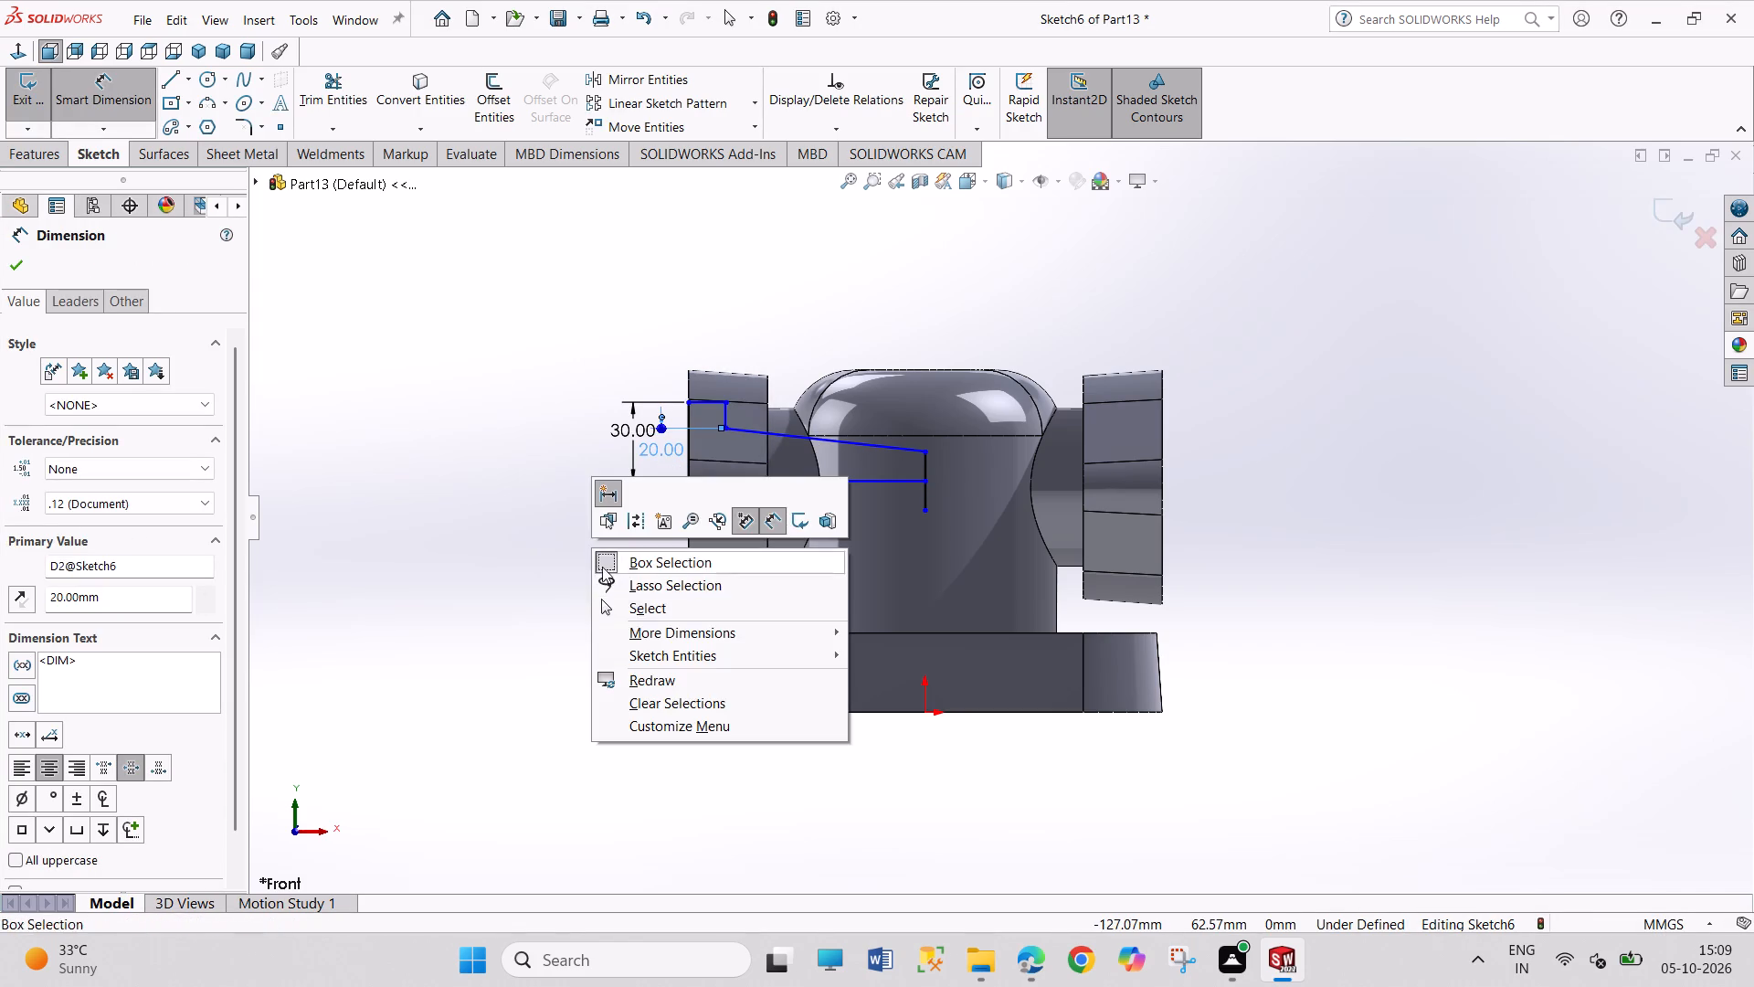
left_click(629, 611)
Move the 30 mm and 20 mm dimensions farther out from the side flange.
left_click_drag(630, 426, 494, 428)
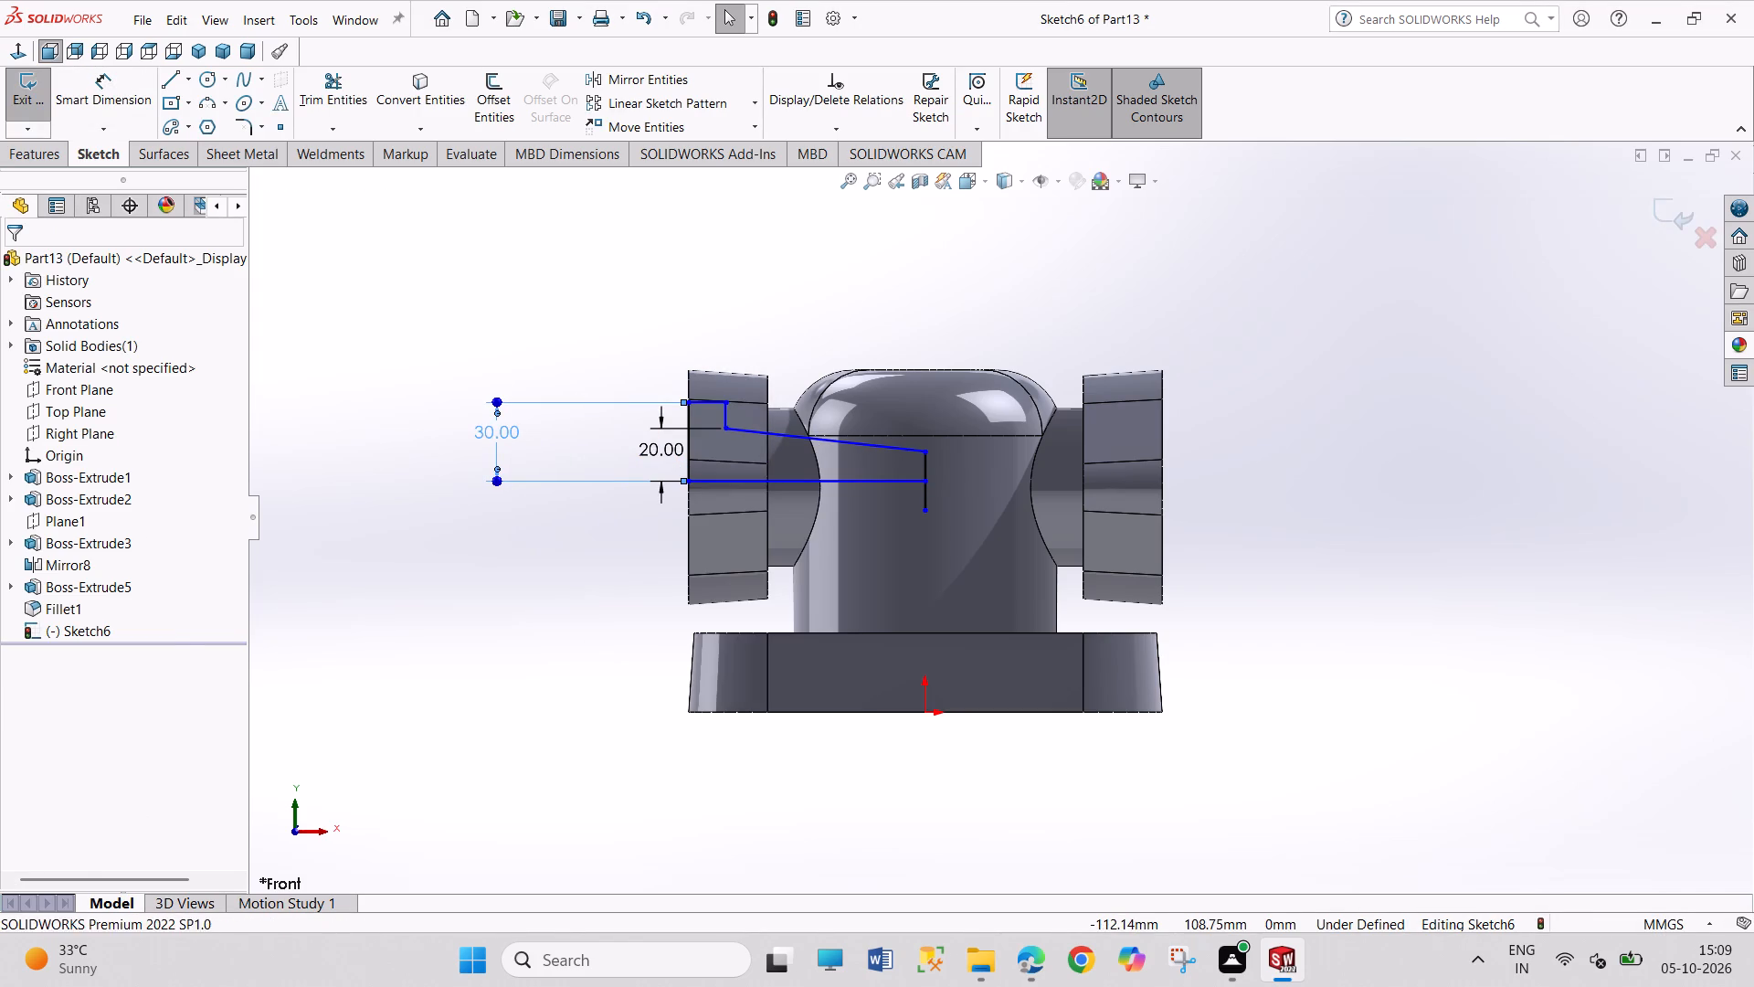
left_click_drag(649, 444, 623, 444)
left_click(1354, 709)
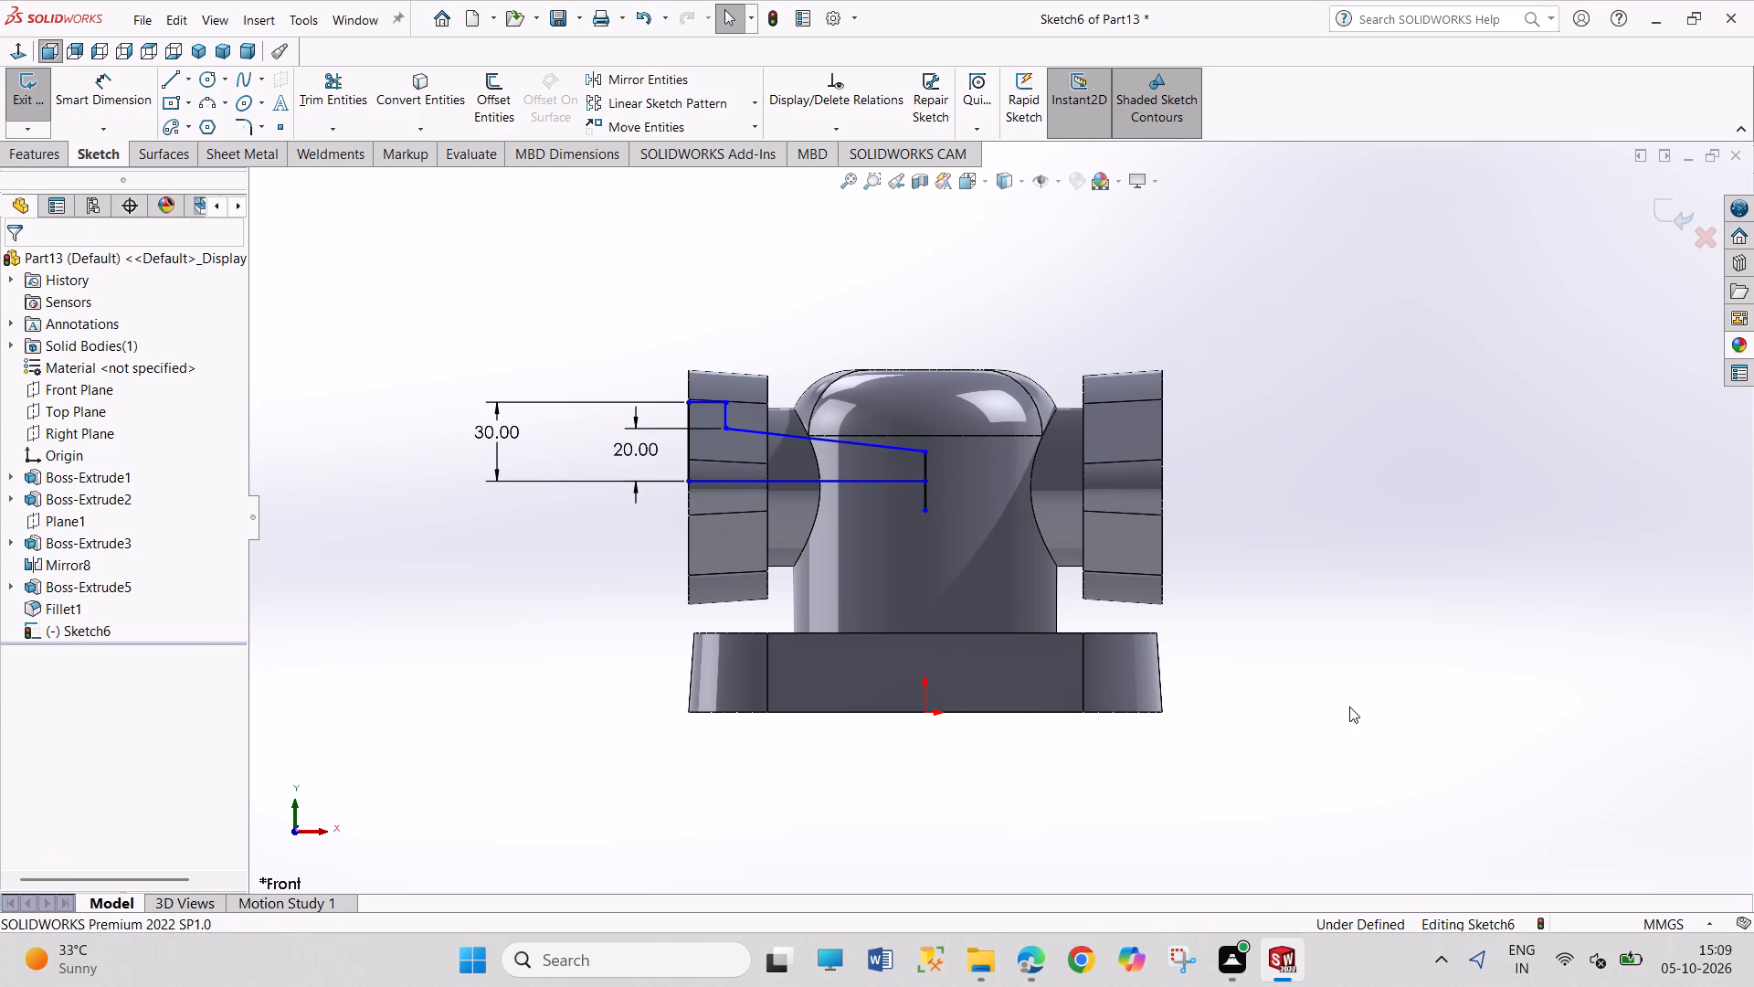
Trim the part of the vertical centreline segment that extends below the profile's horizontal base line.
left_click_drag(923, 509, 925, 491)
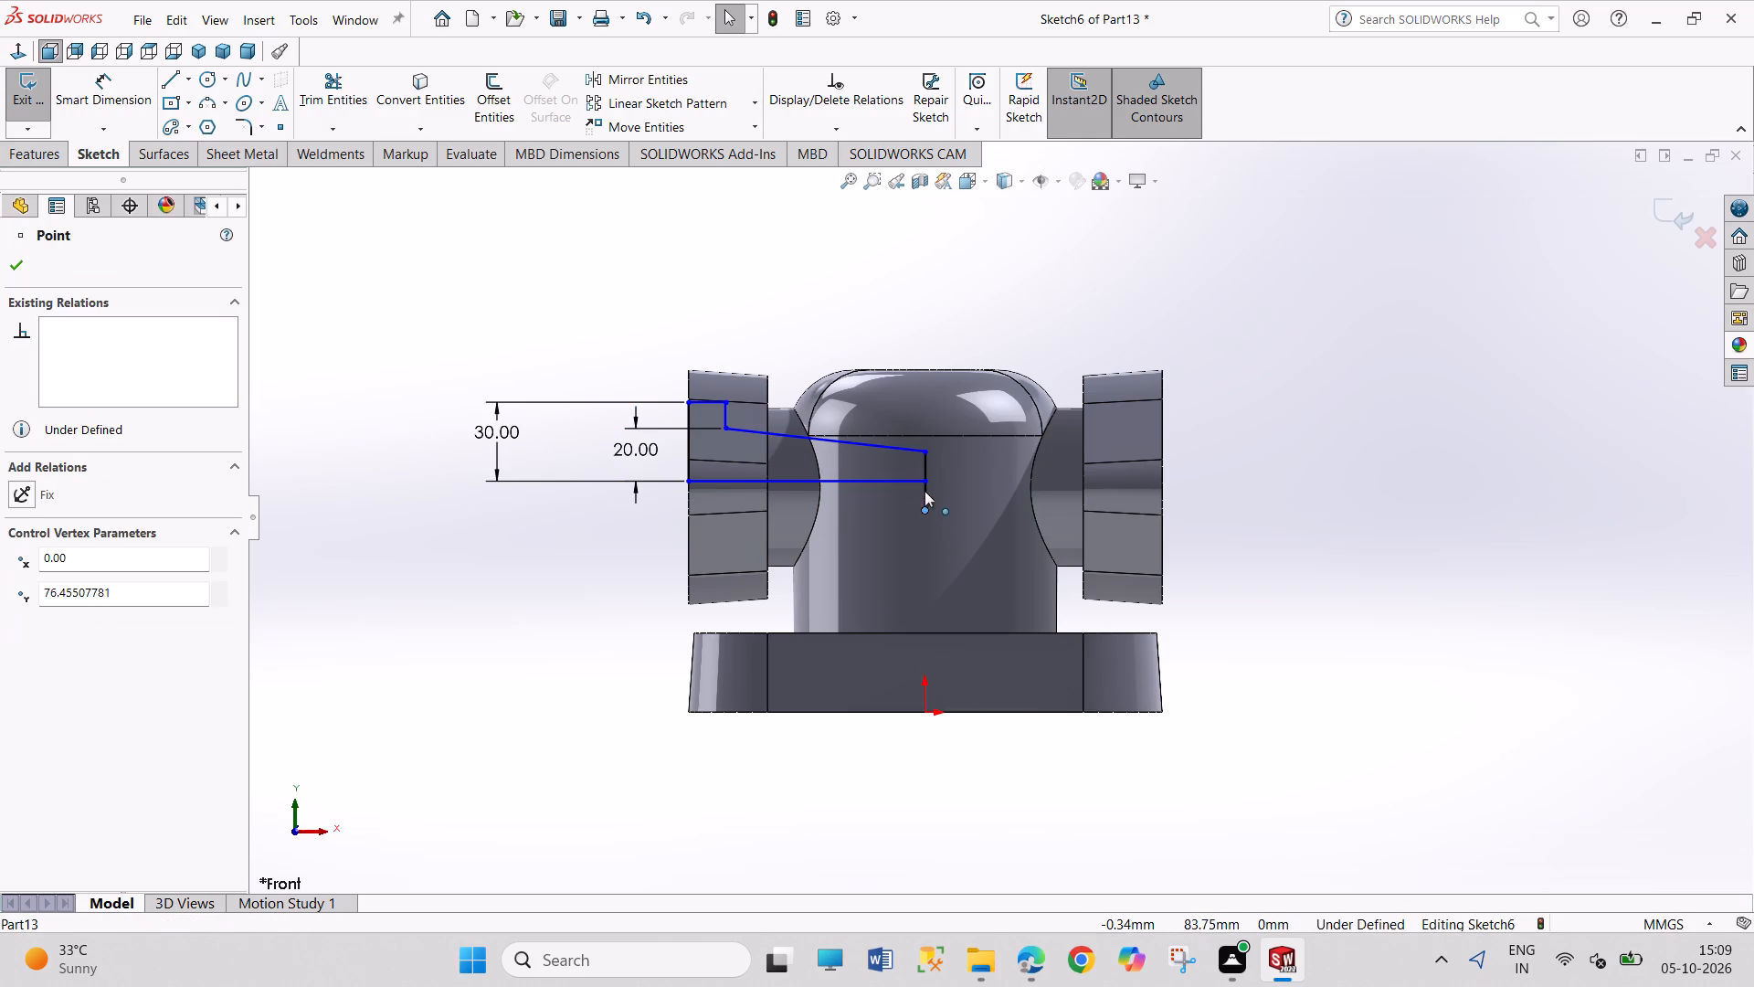
left_click_drag(925, 491, 933, 517)
left_click(1412, 627)
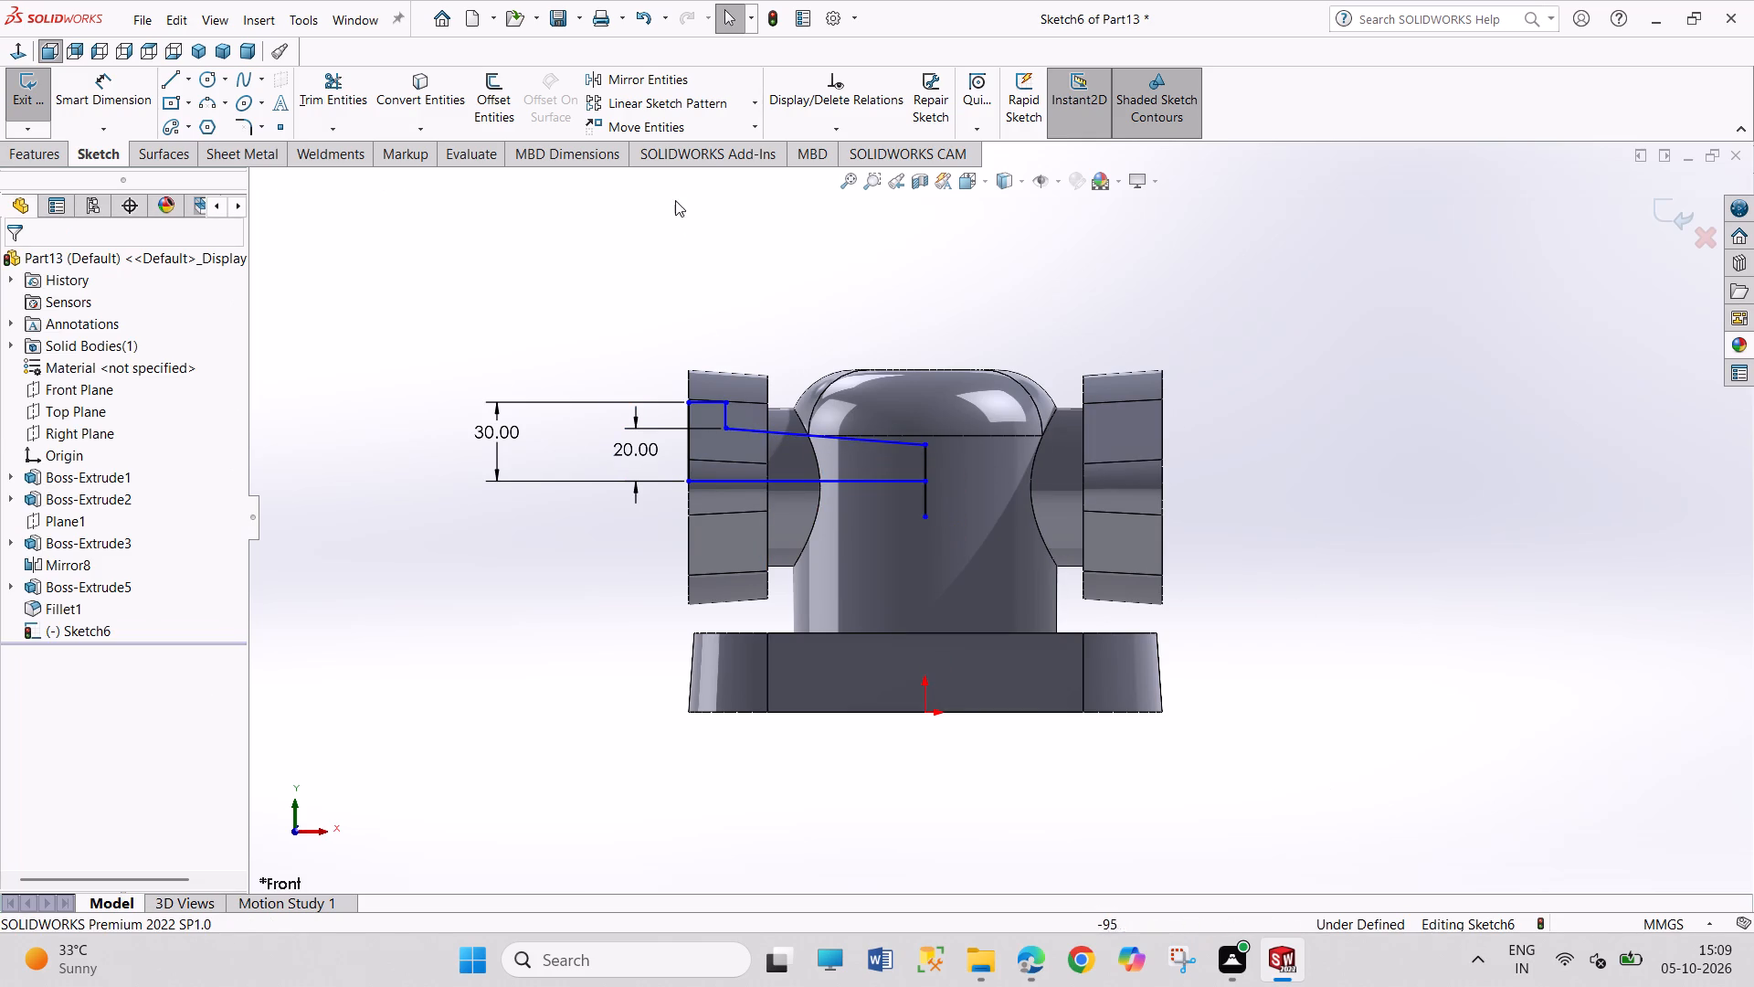
left_click(312, 88)
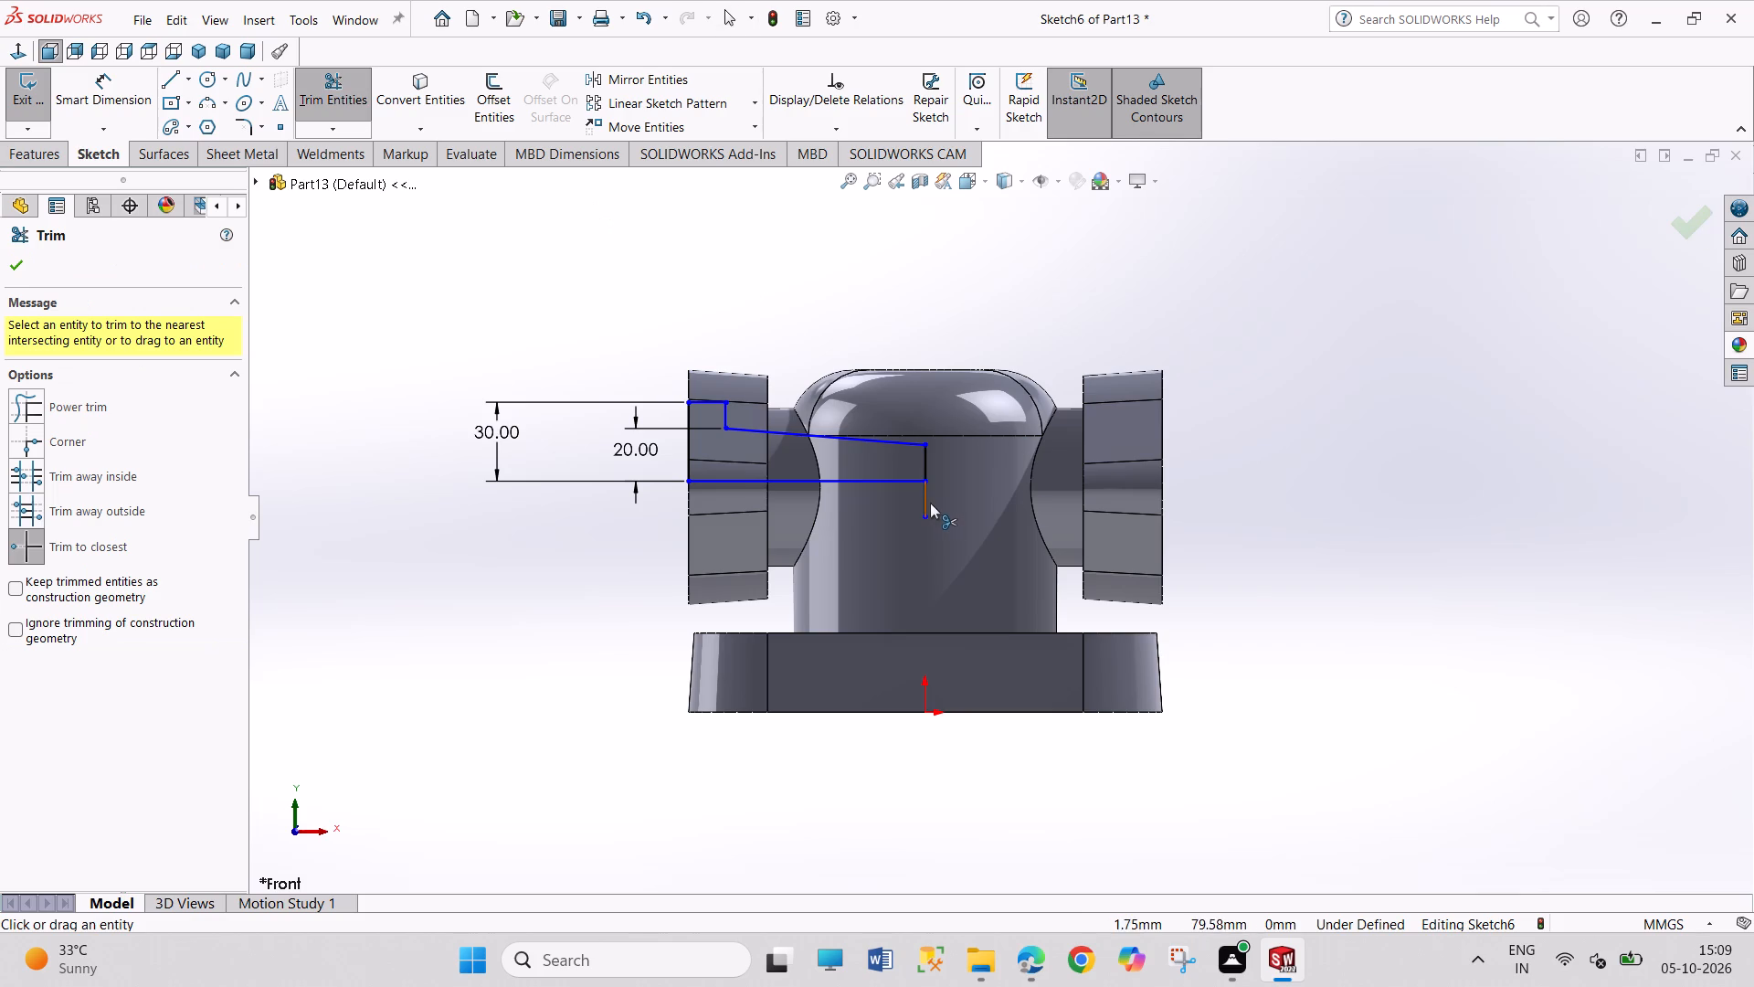
left_click(929, 503)
left_click(923, 505)
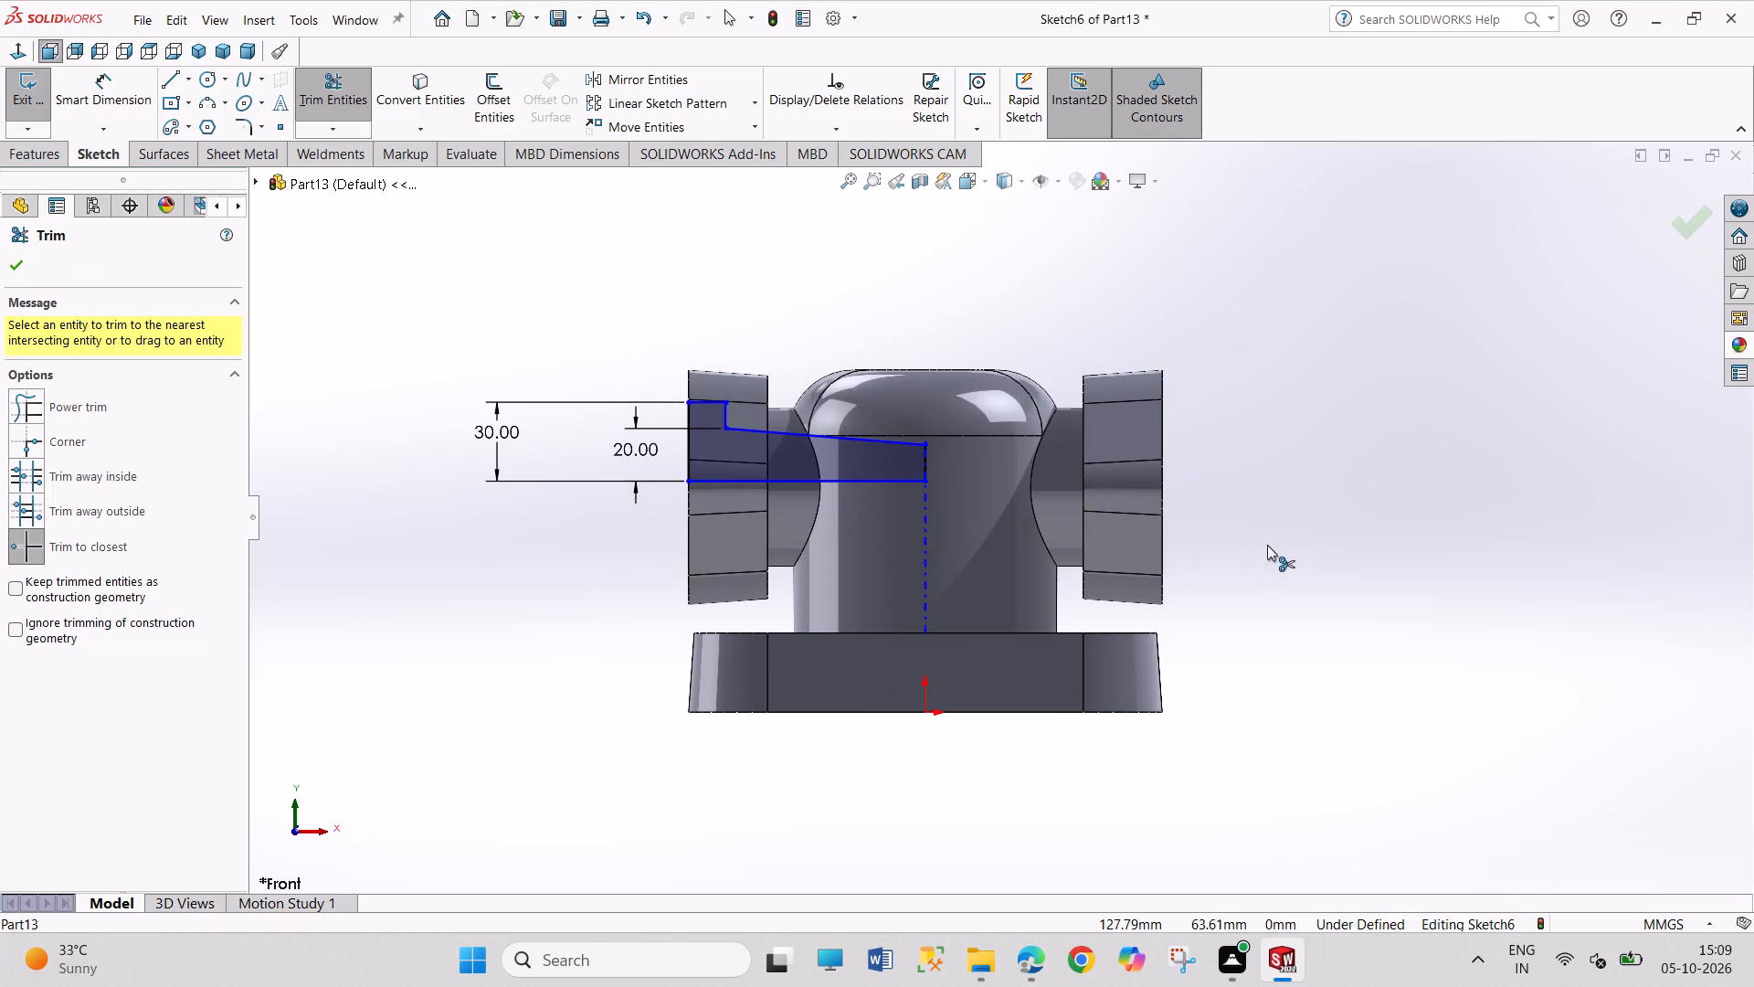
Dimension the angle between the profile's tapered line and its horizontal base line as 4°.
right_click(1261, 532)
left_click(1312, 594)
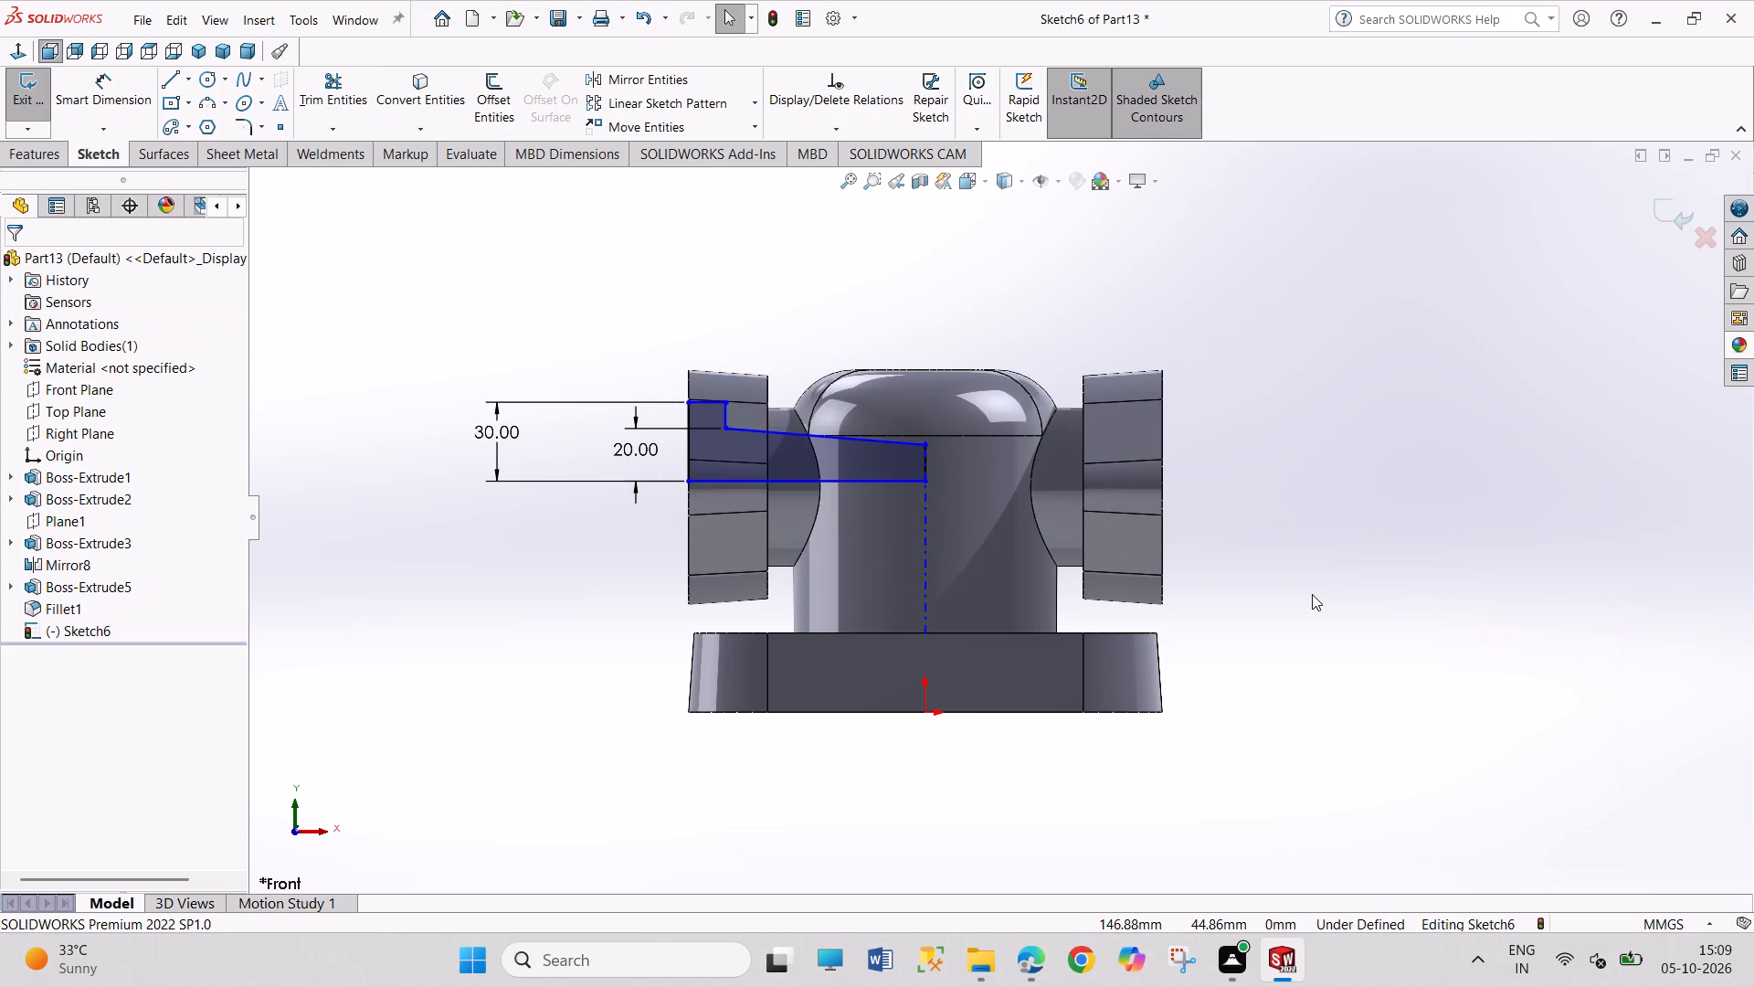
right_click_drag(1290, 580, 1172, 378)
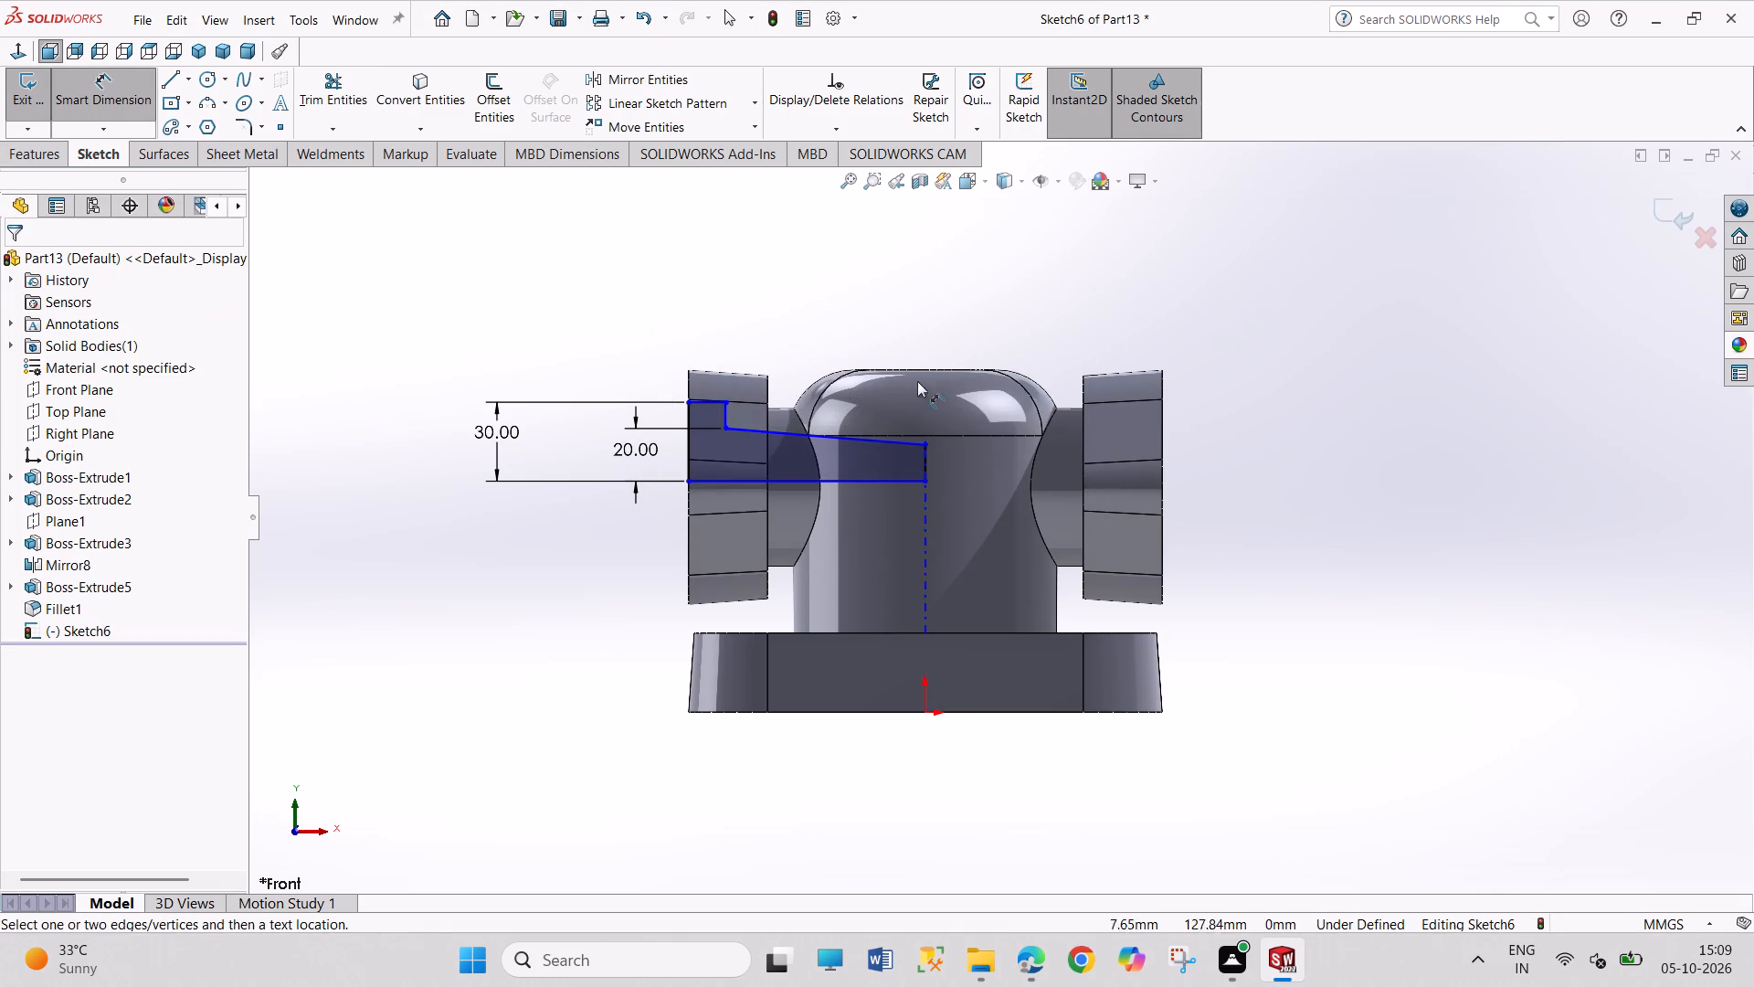
left_click(896, 444)
left_click(891, 480)
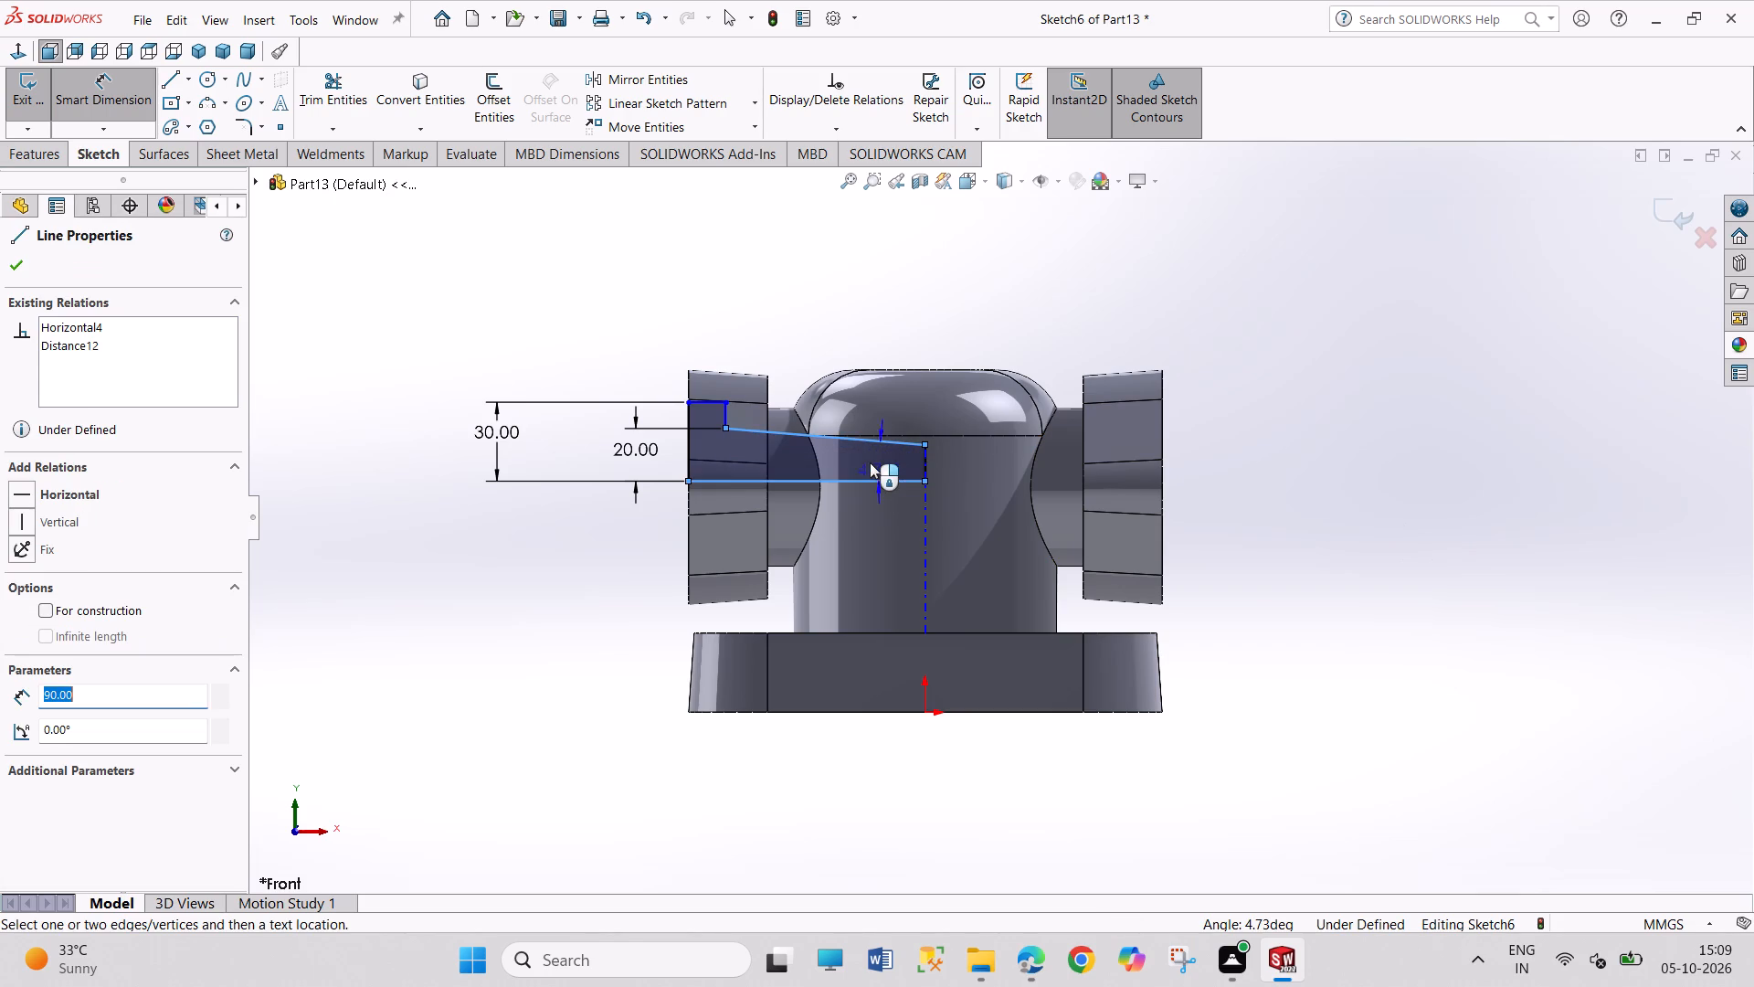
left_click(867, 461)
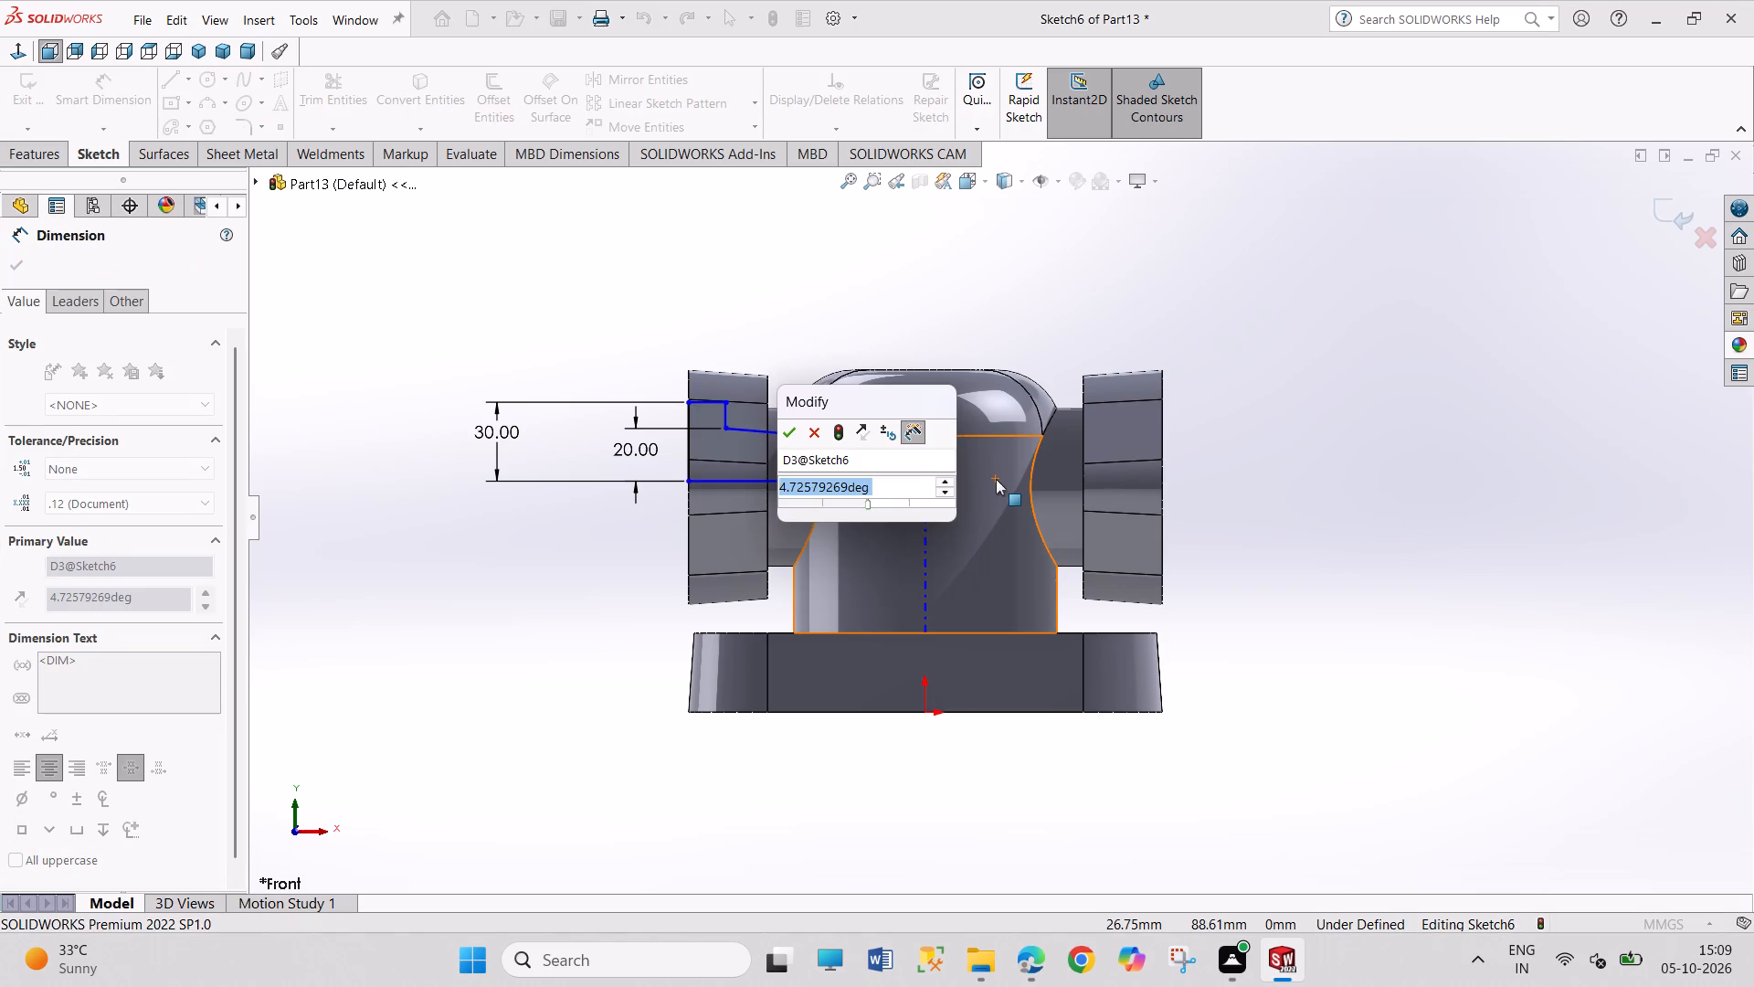
key("4")
key("Return")
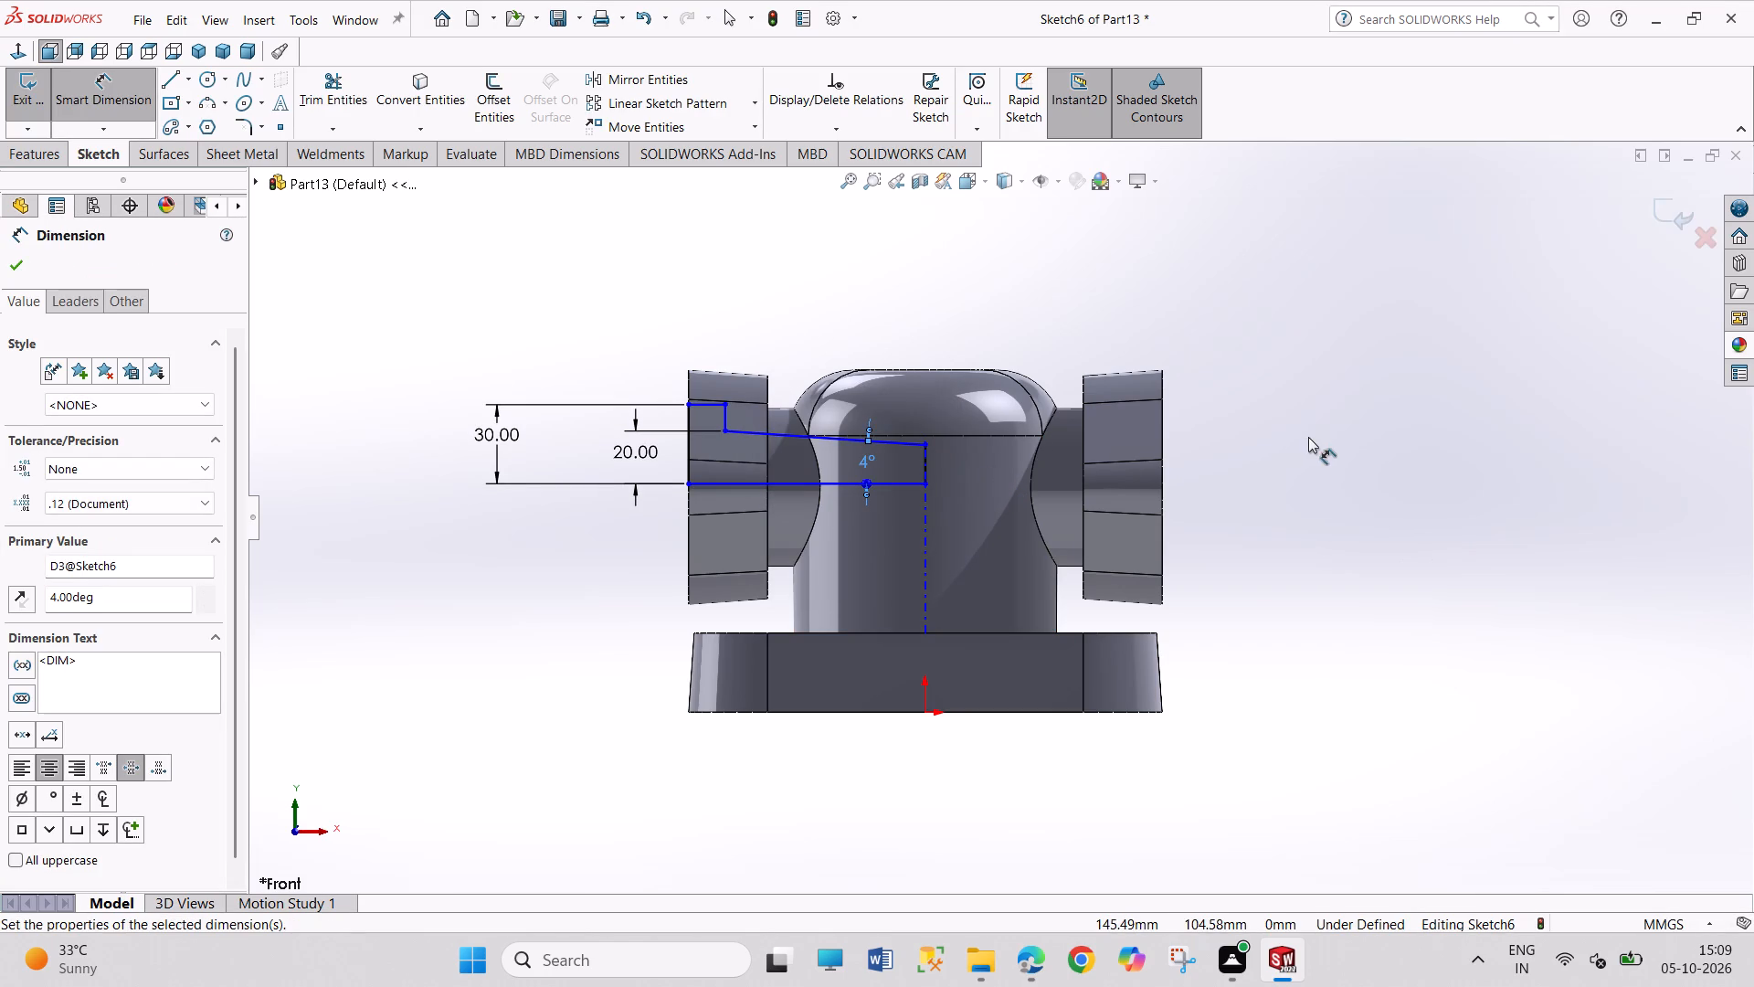
right_click(1308, 436)
left_click(1327, 495)
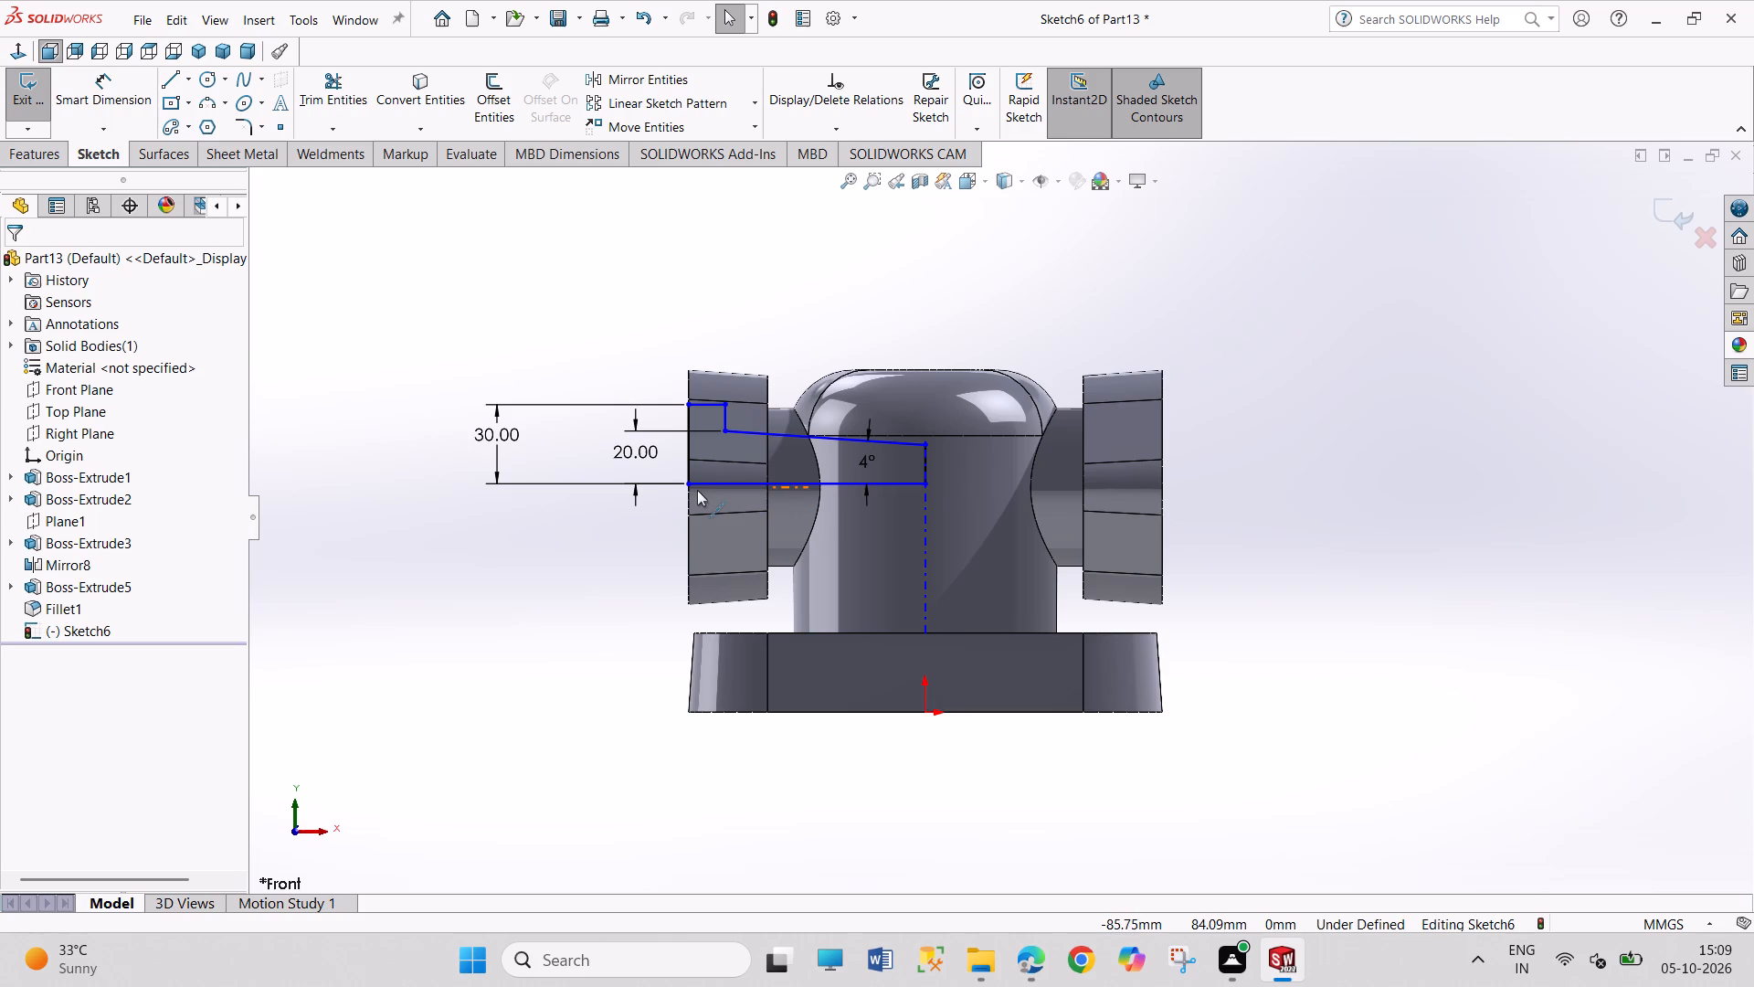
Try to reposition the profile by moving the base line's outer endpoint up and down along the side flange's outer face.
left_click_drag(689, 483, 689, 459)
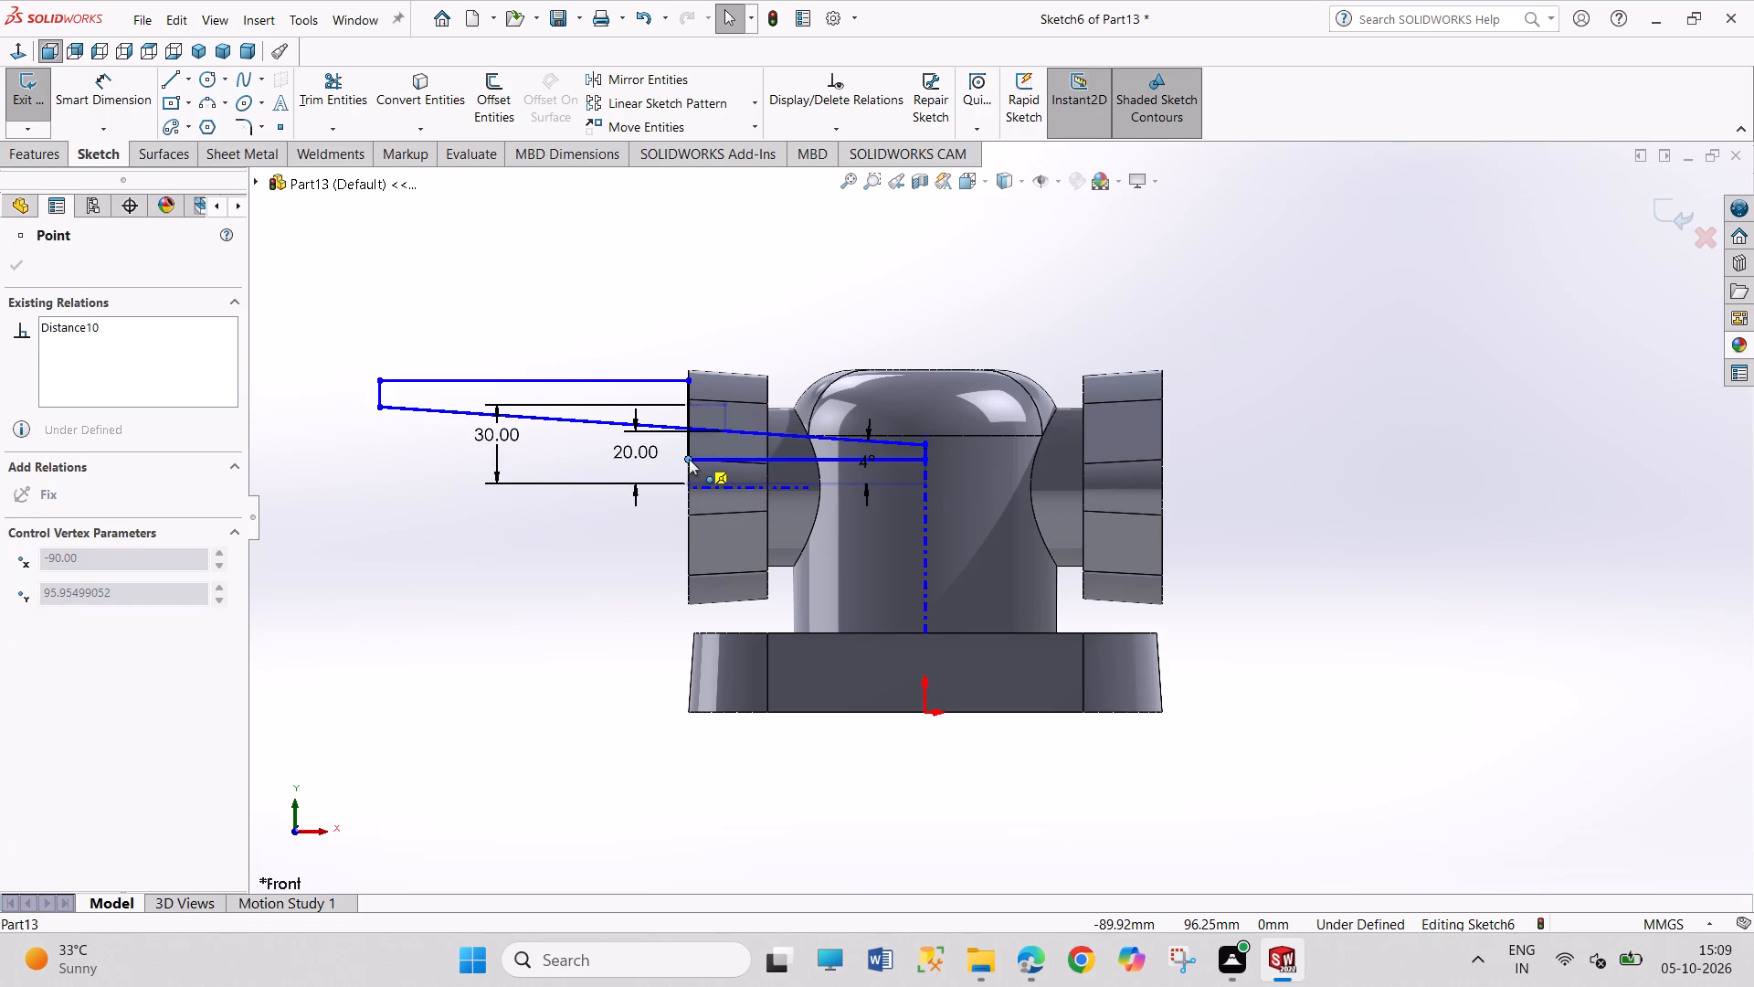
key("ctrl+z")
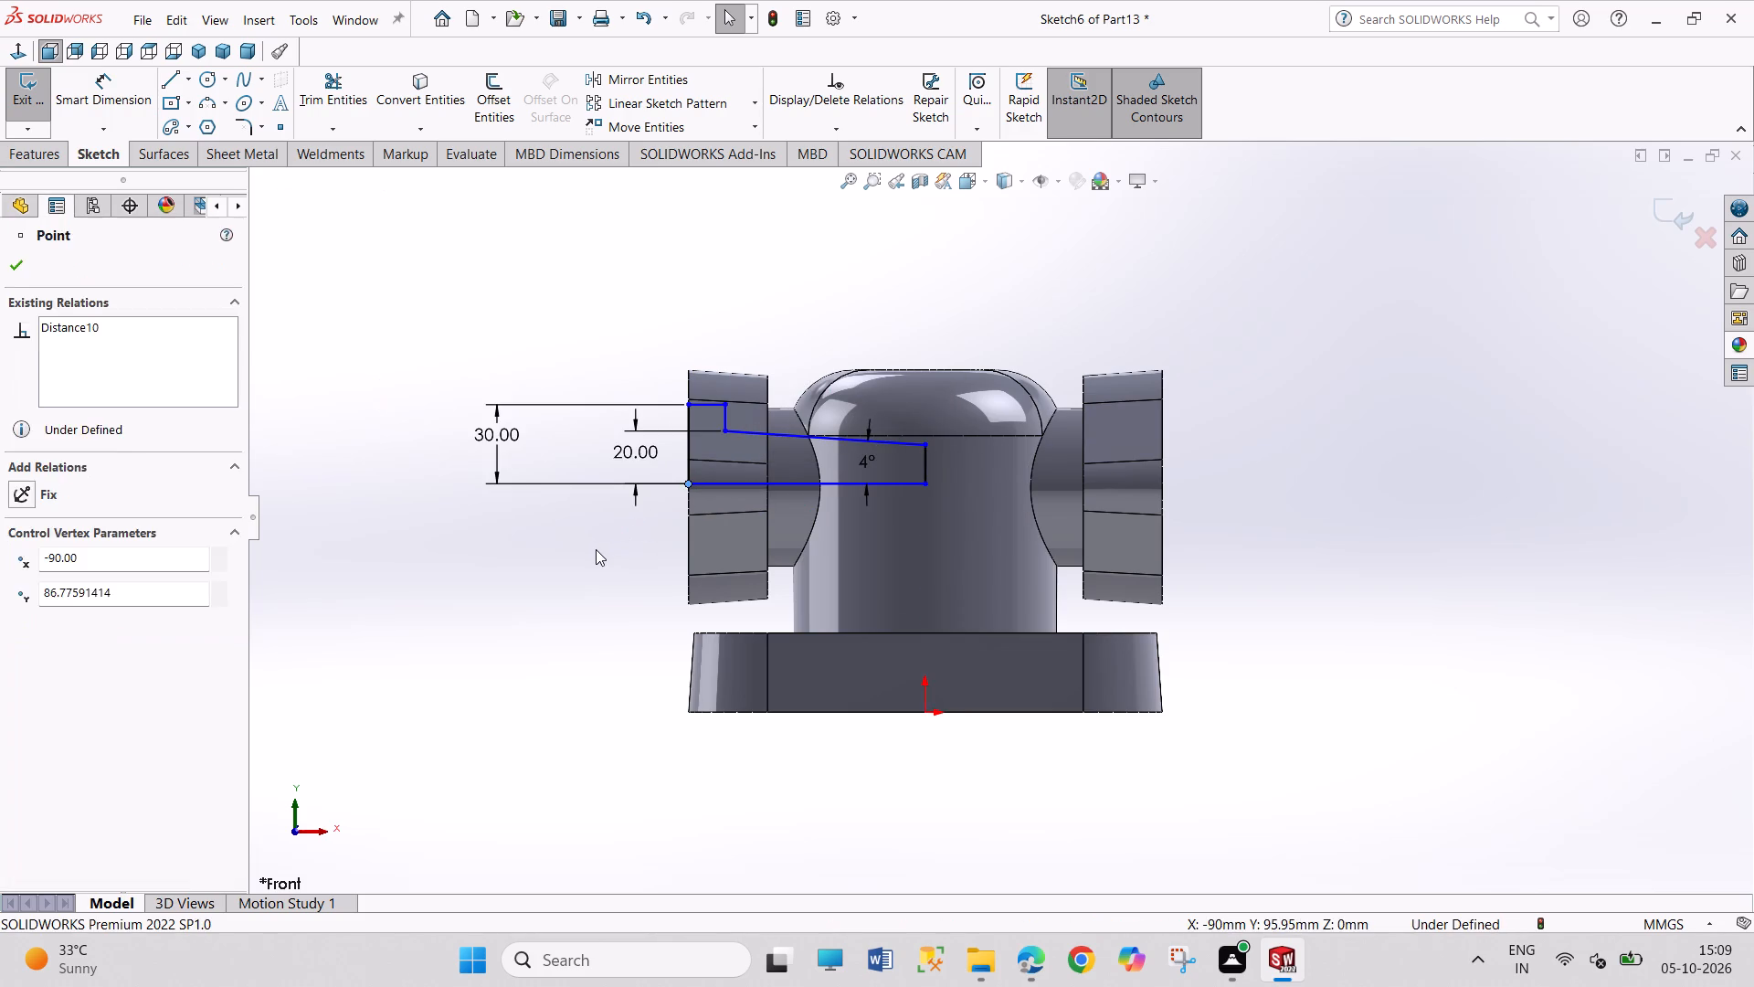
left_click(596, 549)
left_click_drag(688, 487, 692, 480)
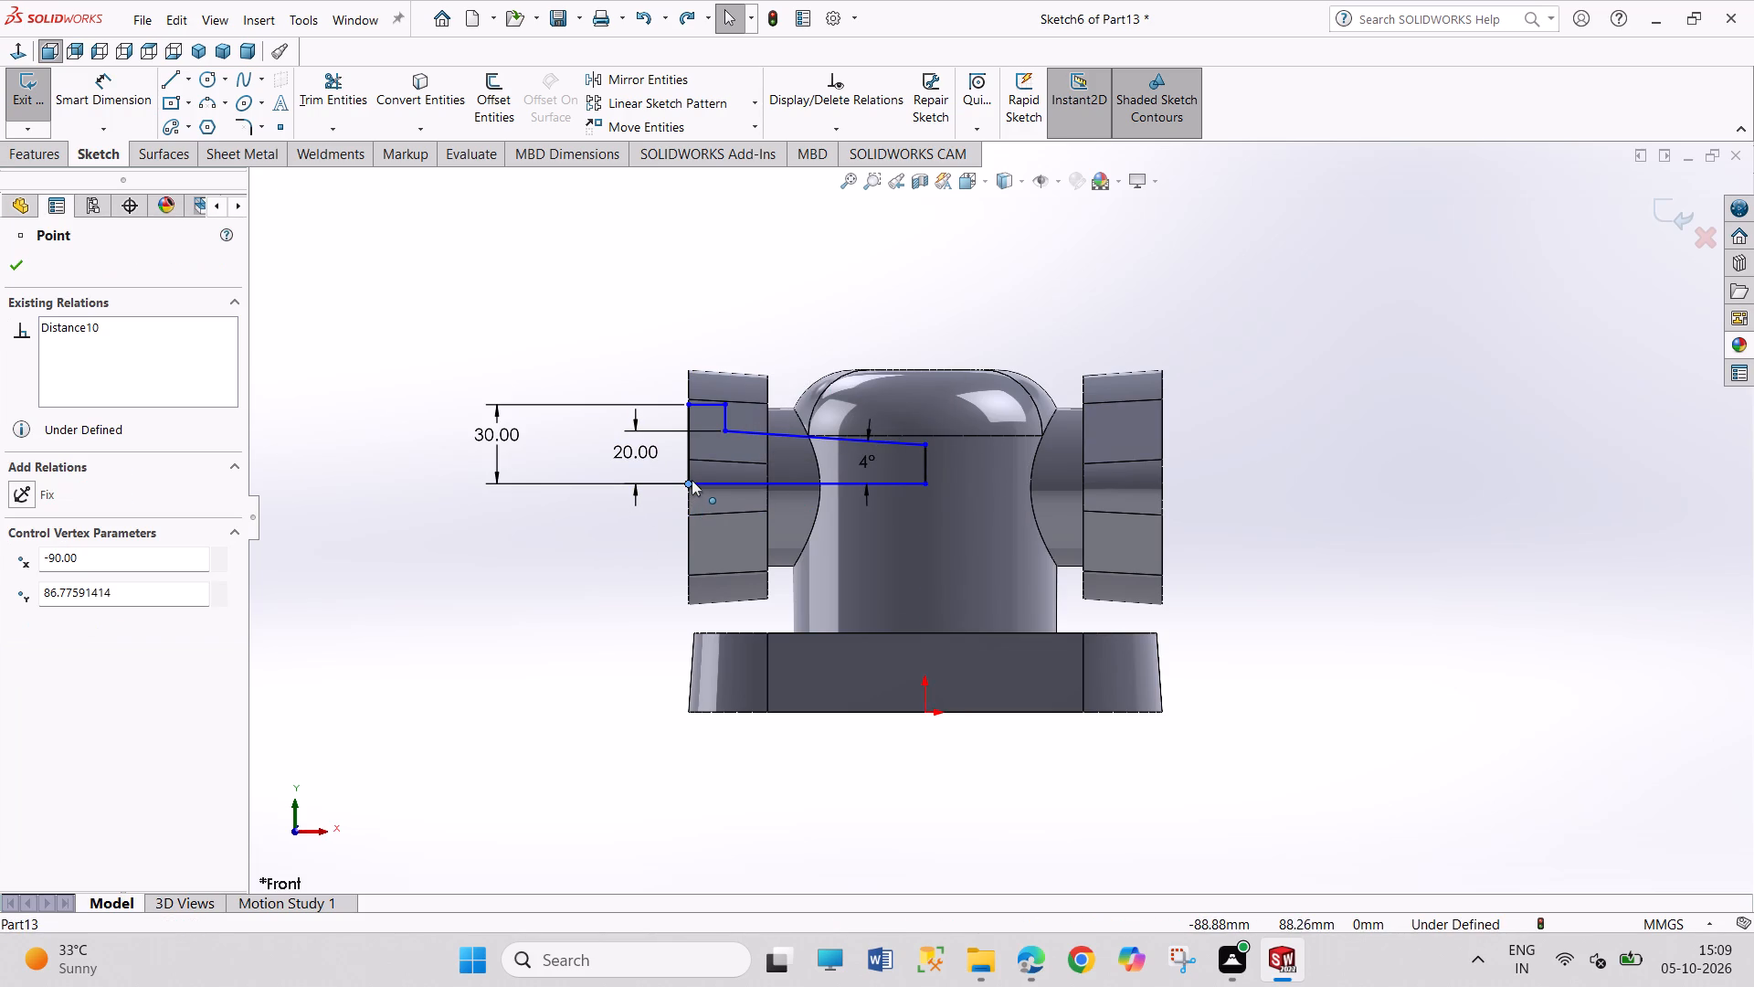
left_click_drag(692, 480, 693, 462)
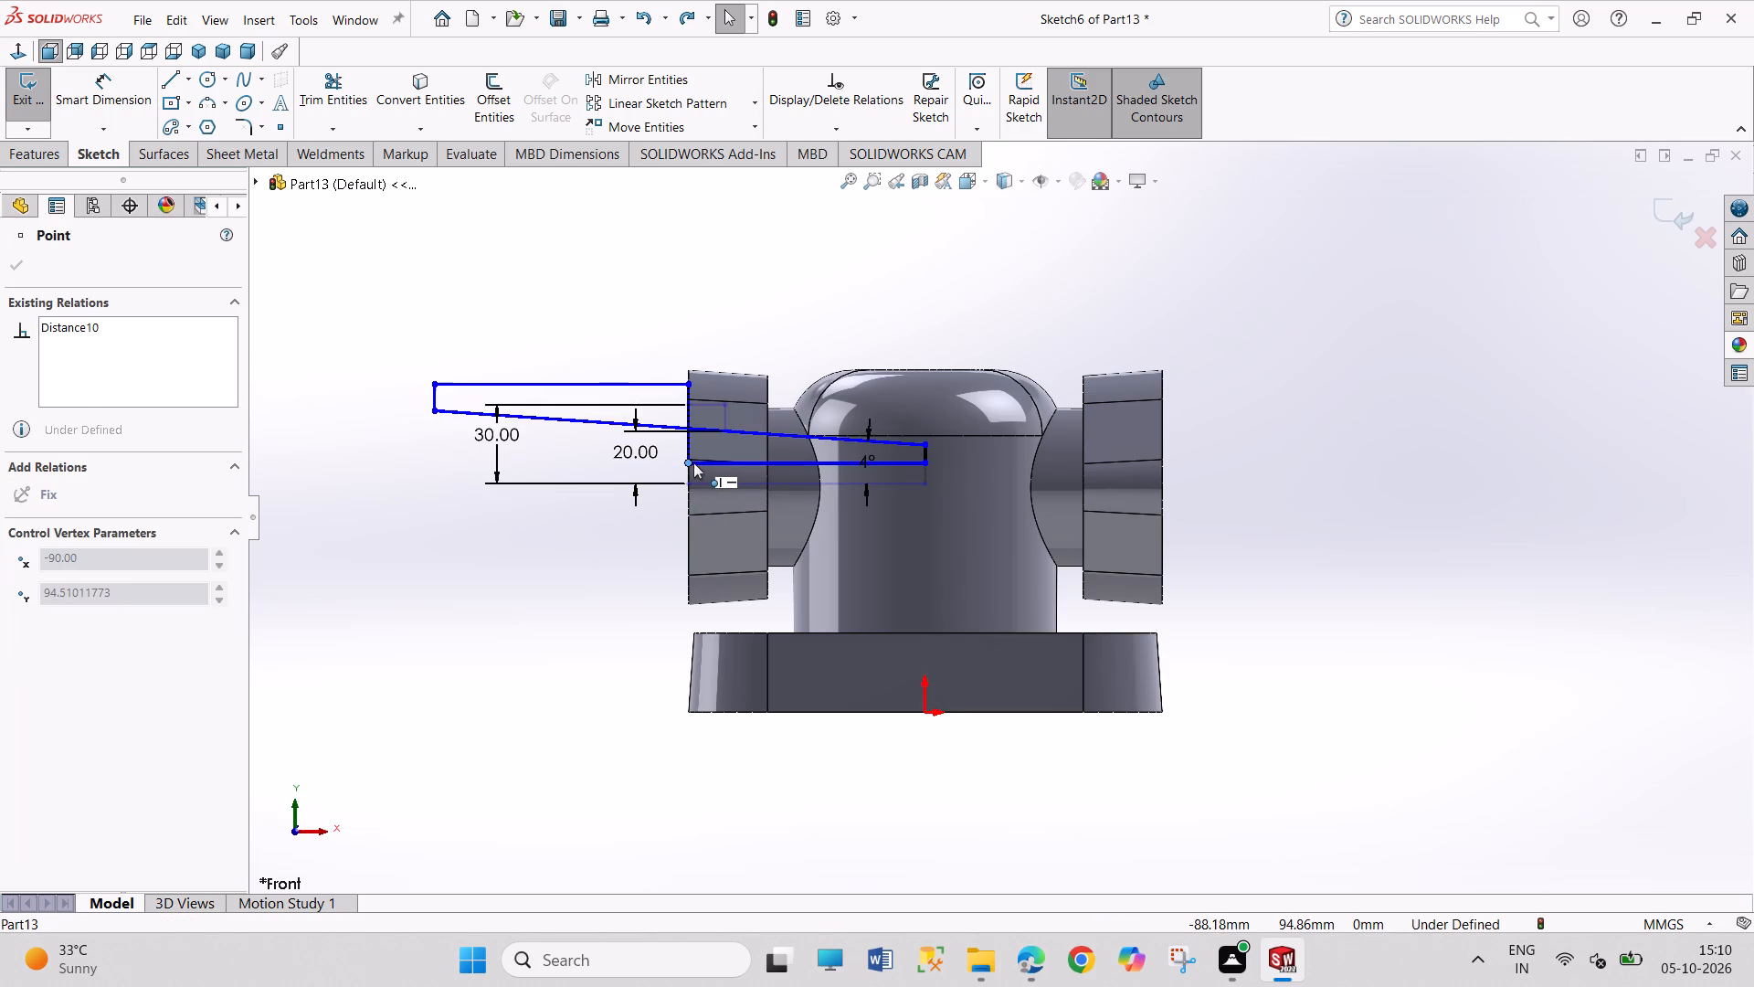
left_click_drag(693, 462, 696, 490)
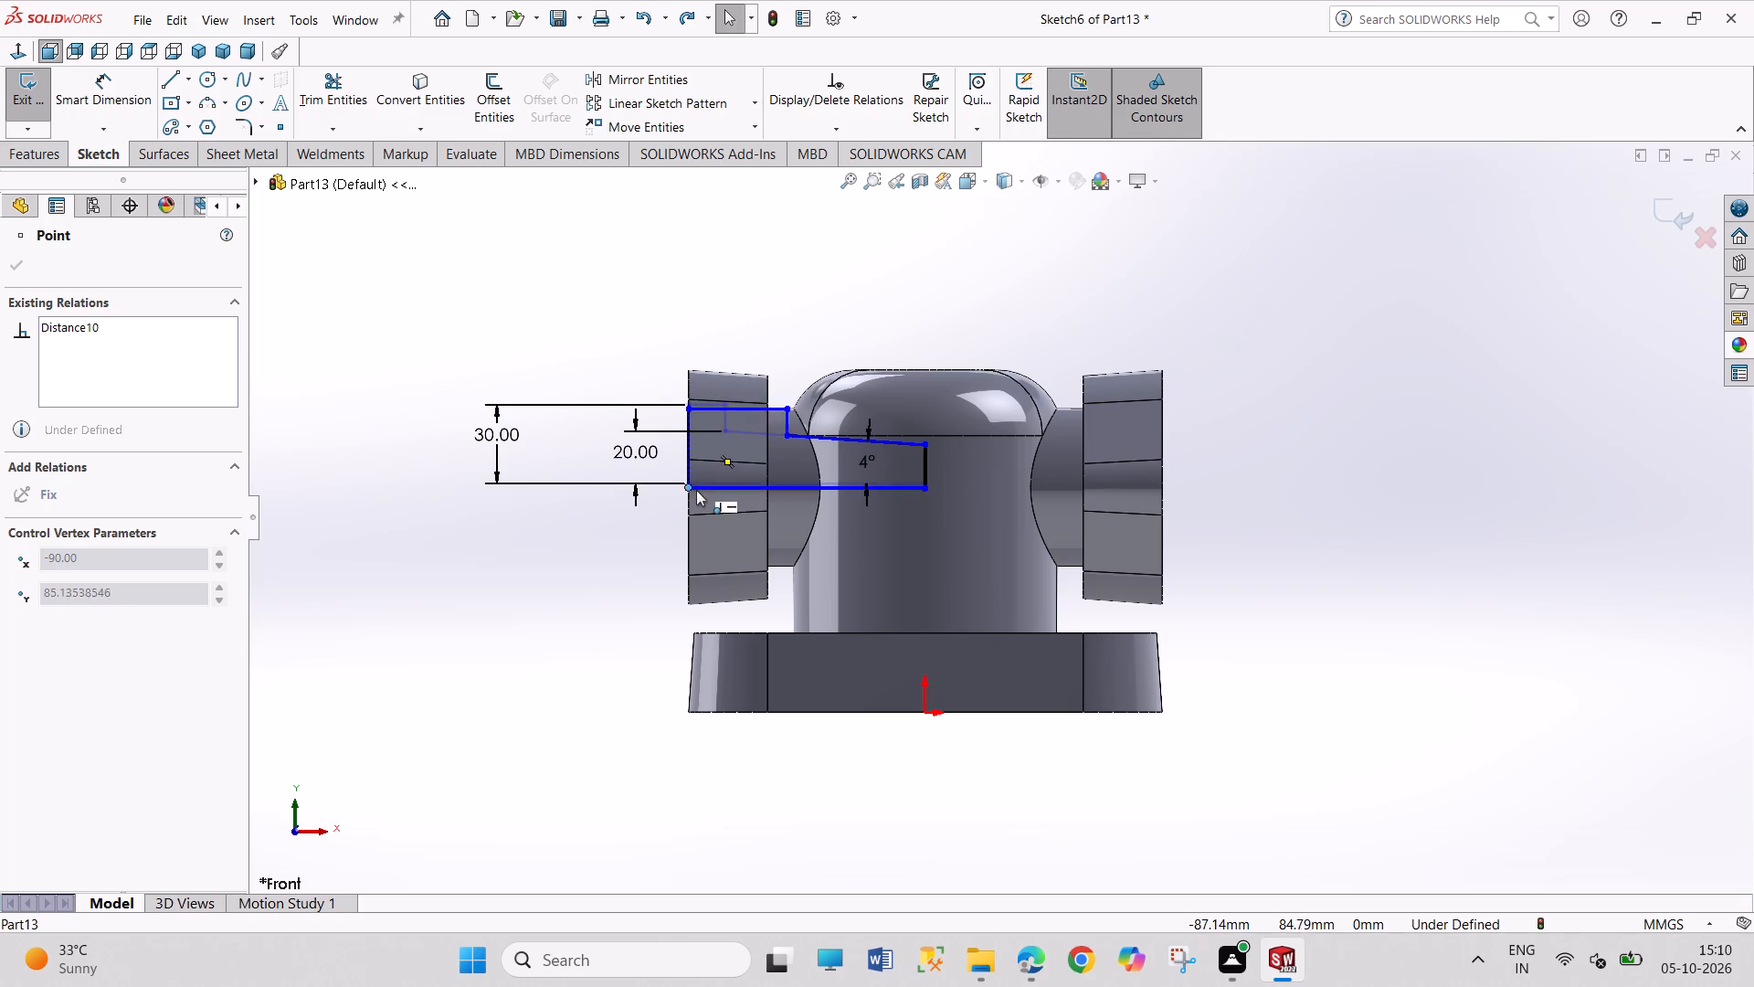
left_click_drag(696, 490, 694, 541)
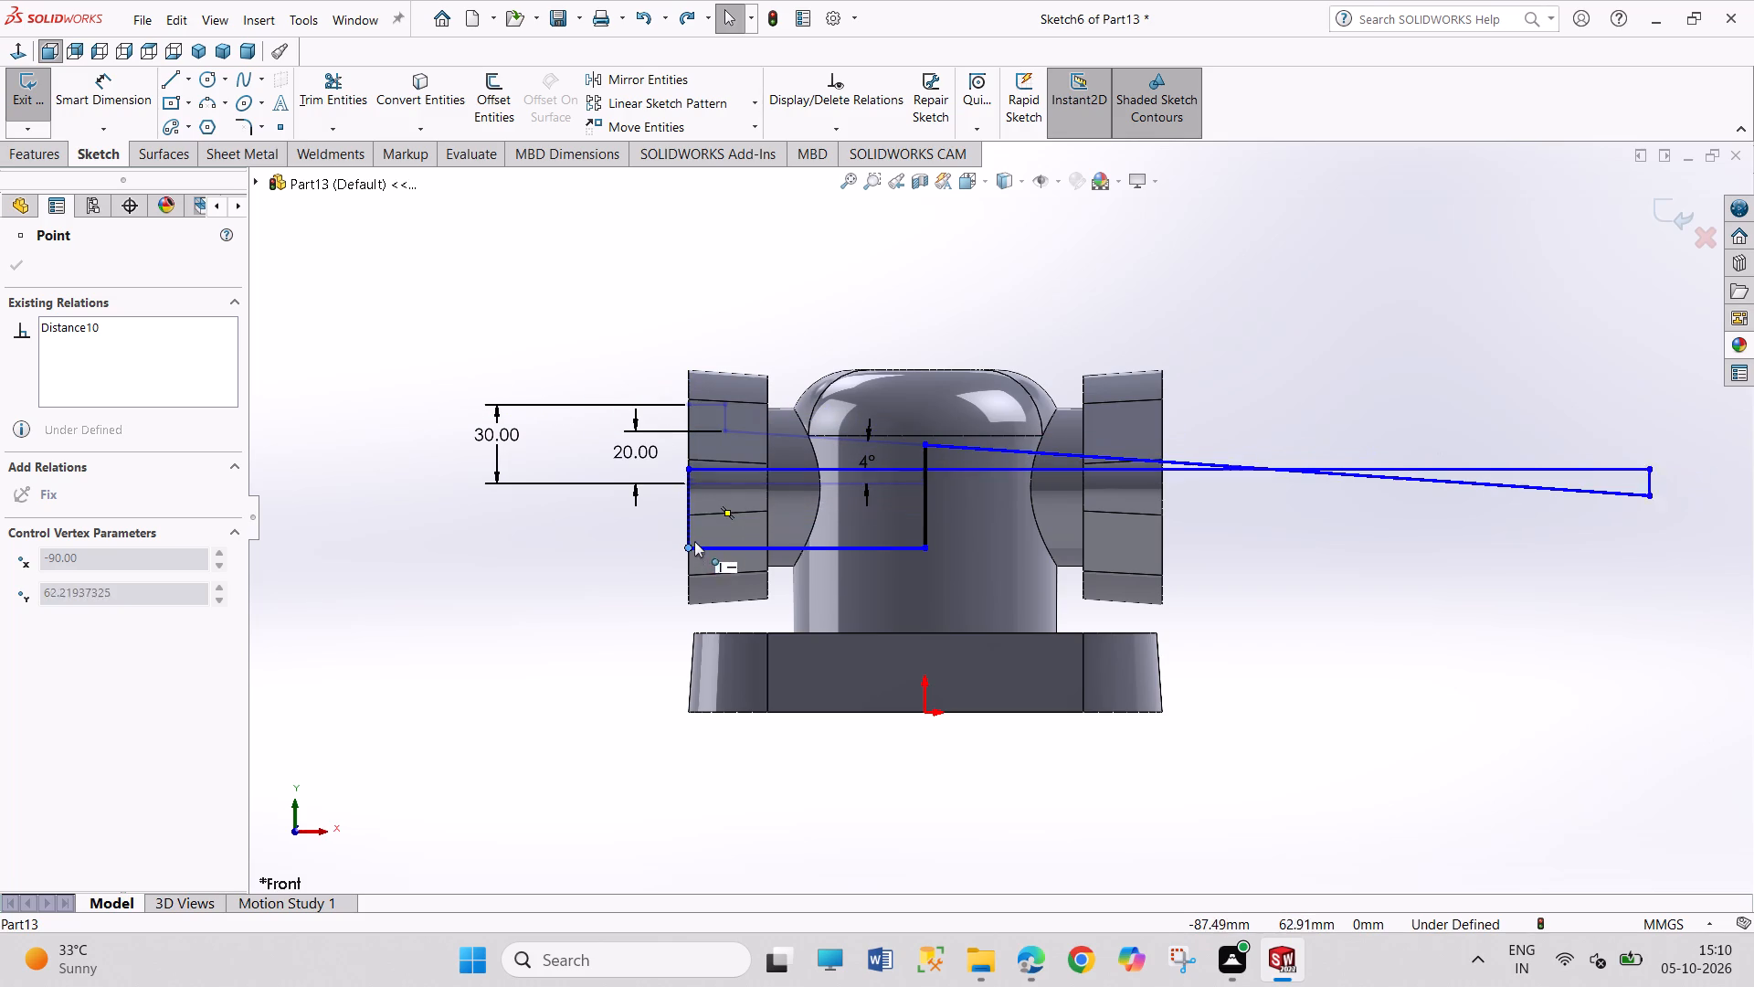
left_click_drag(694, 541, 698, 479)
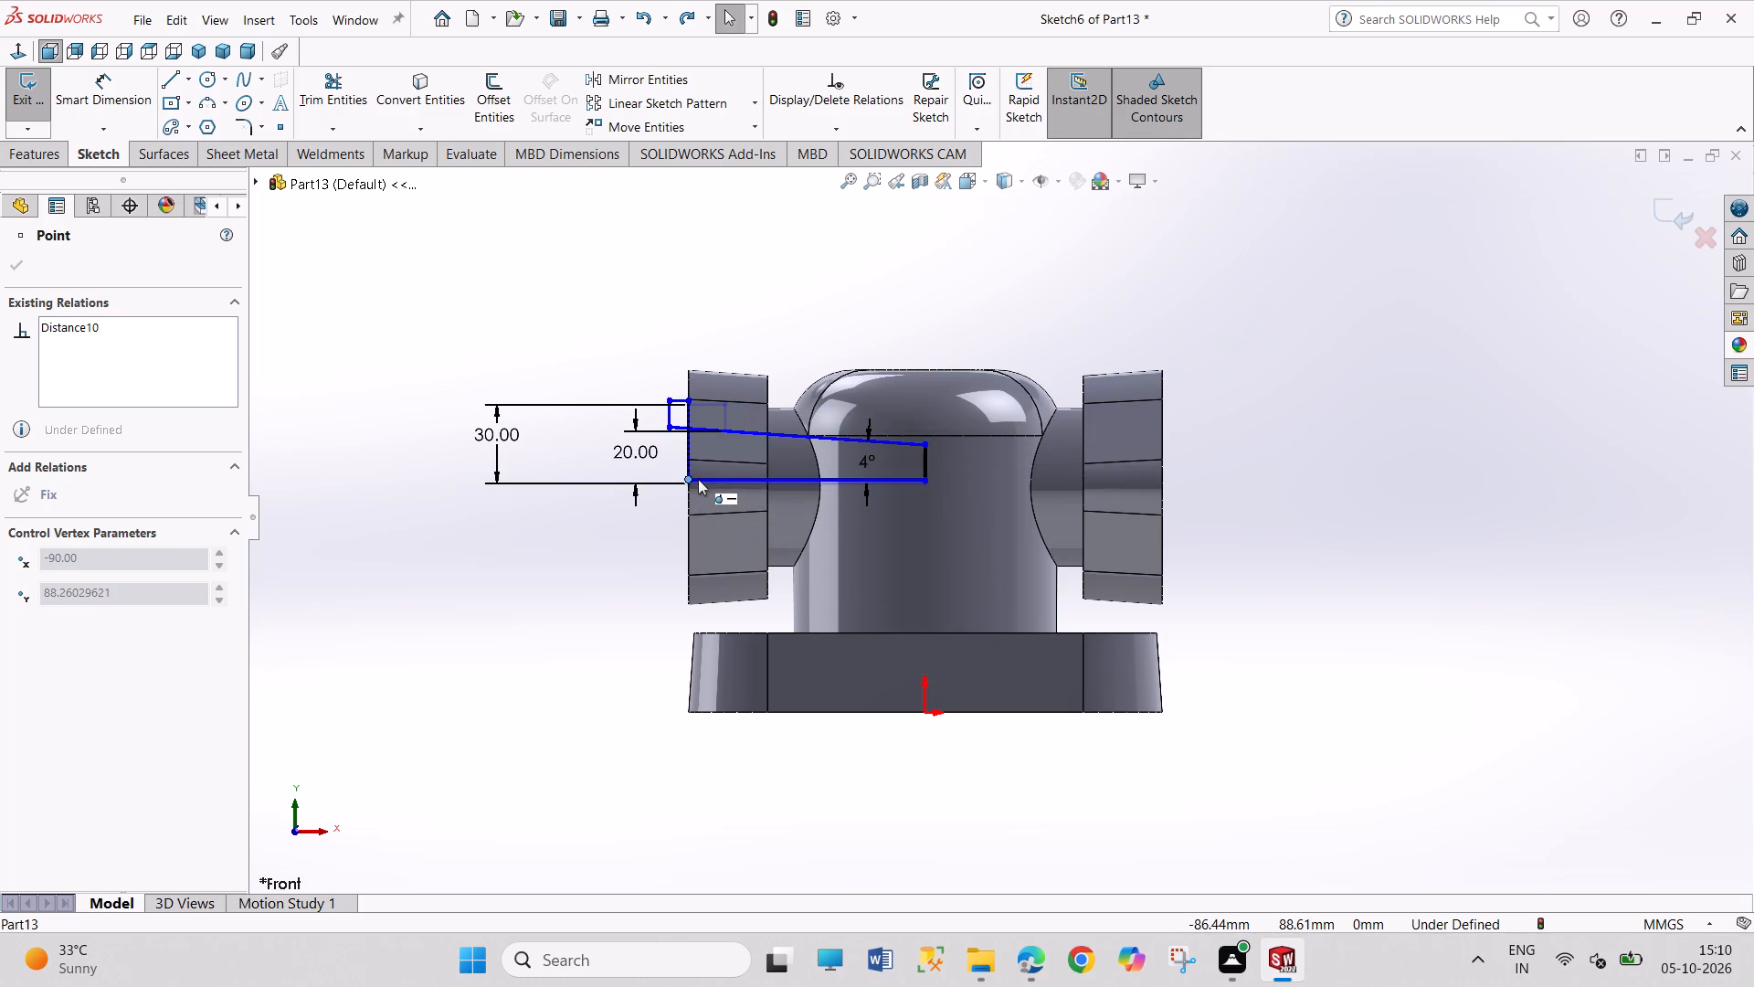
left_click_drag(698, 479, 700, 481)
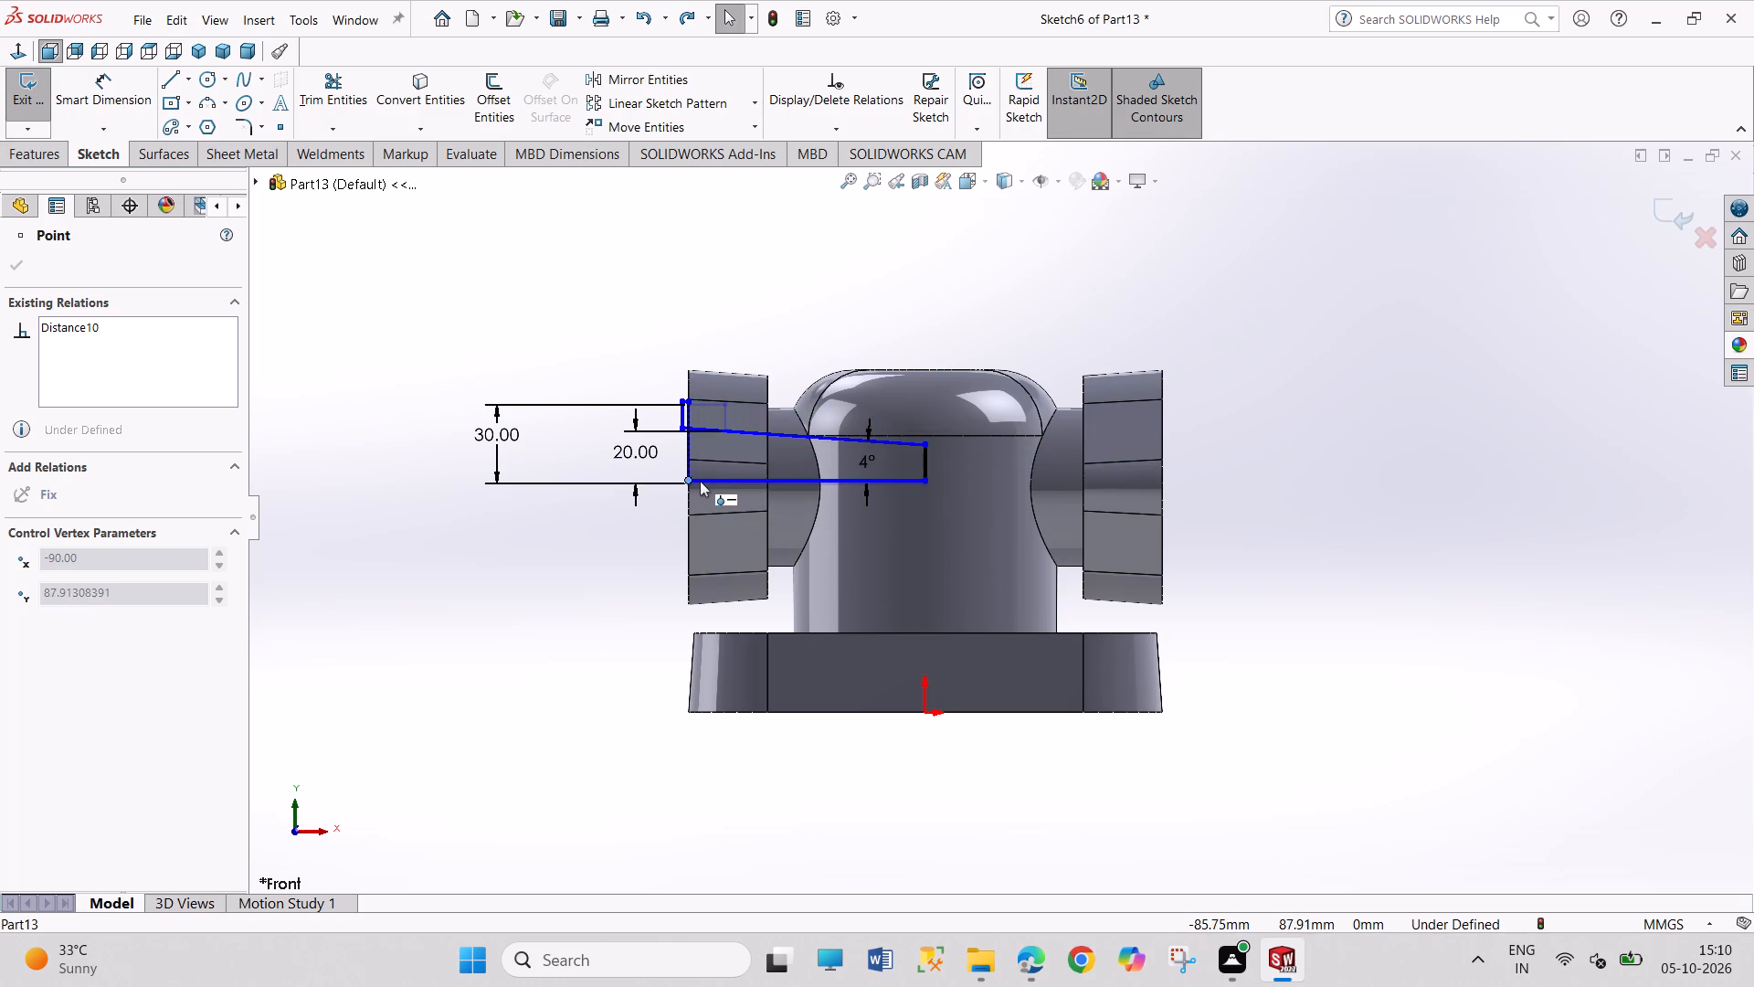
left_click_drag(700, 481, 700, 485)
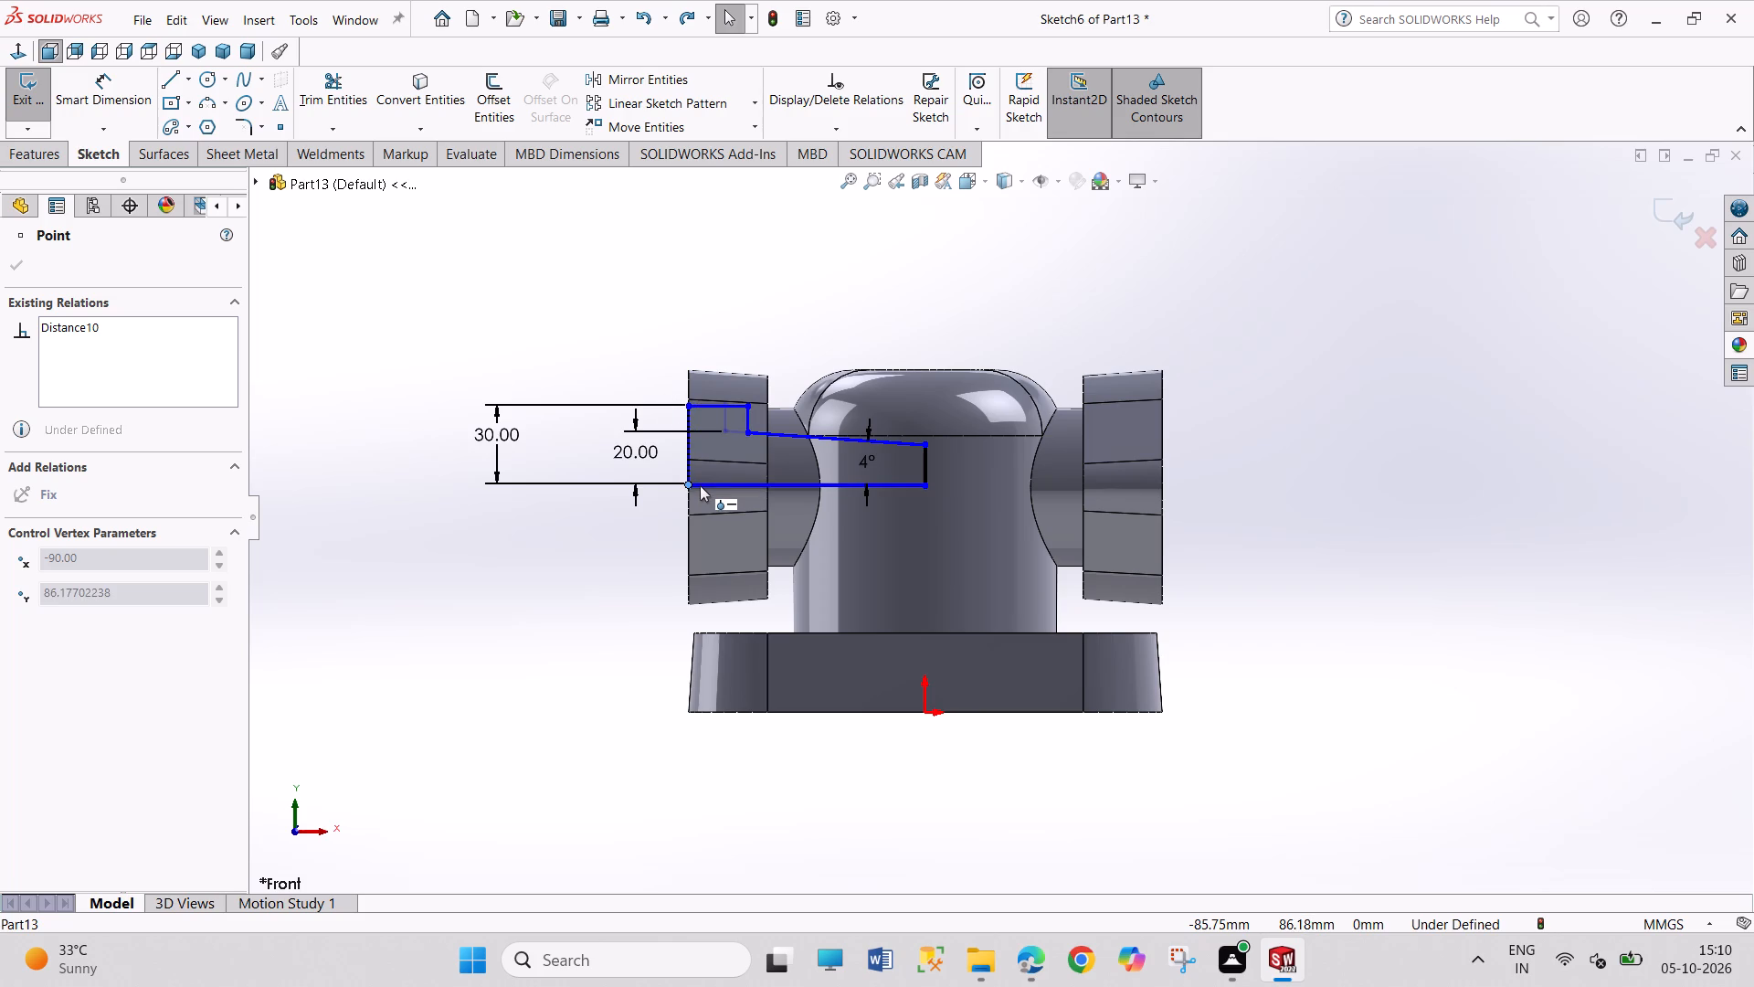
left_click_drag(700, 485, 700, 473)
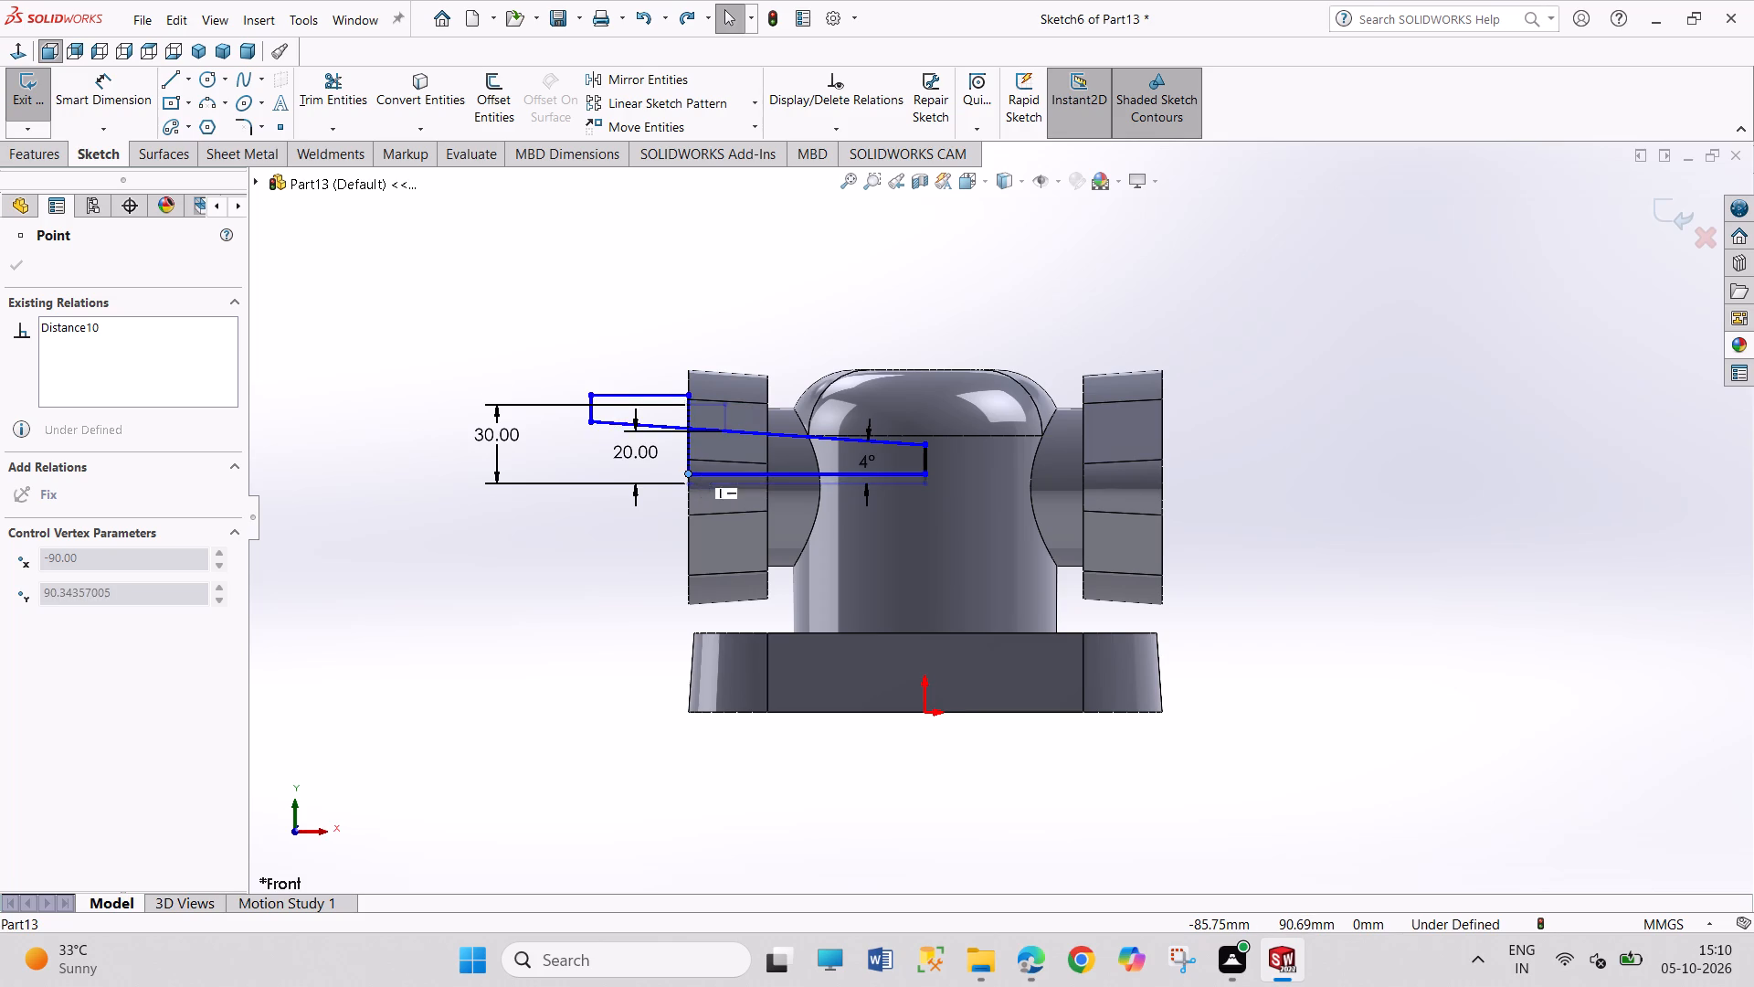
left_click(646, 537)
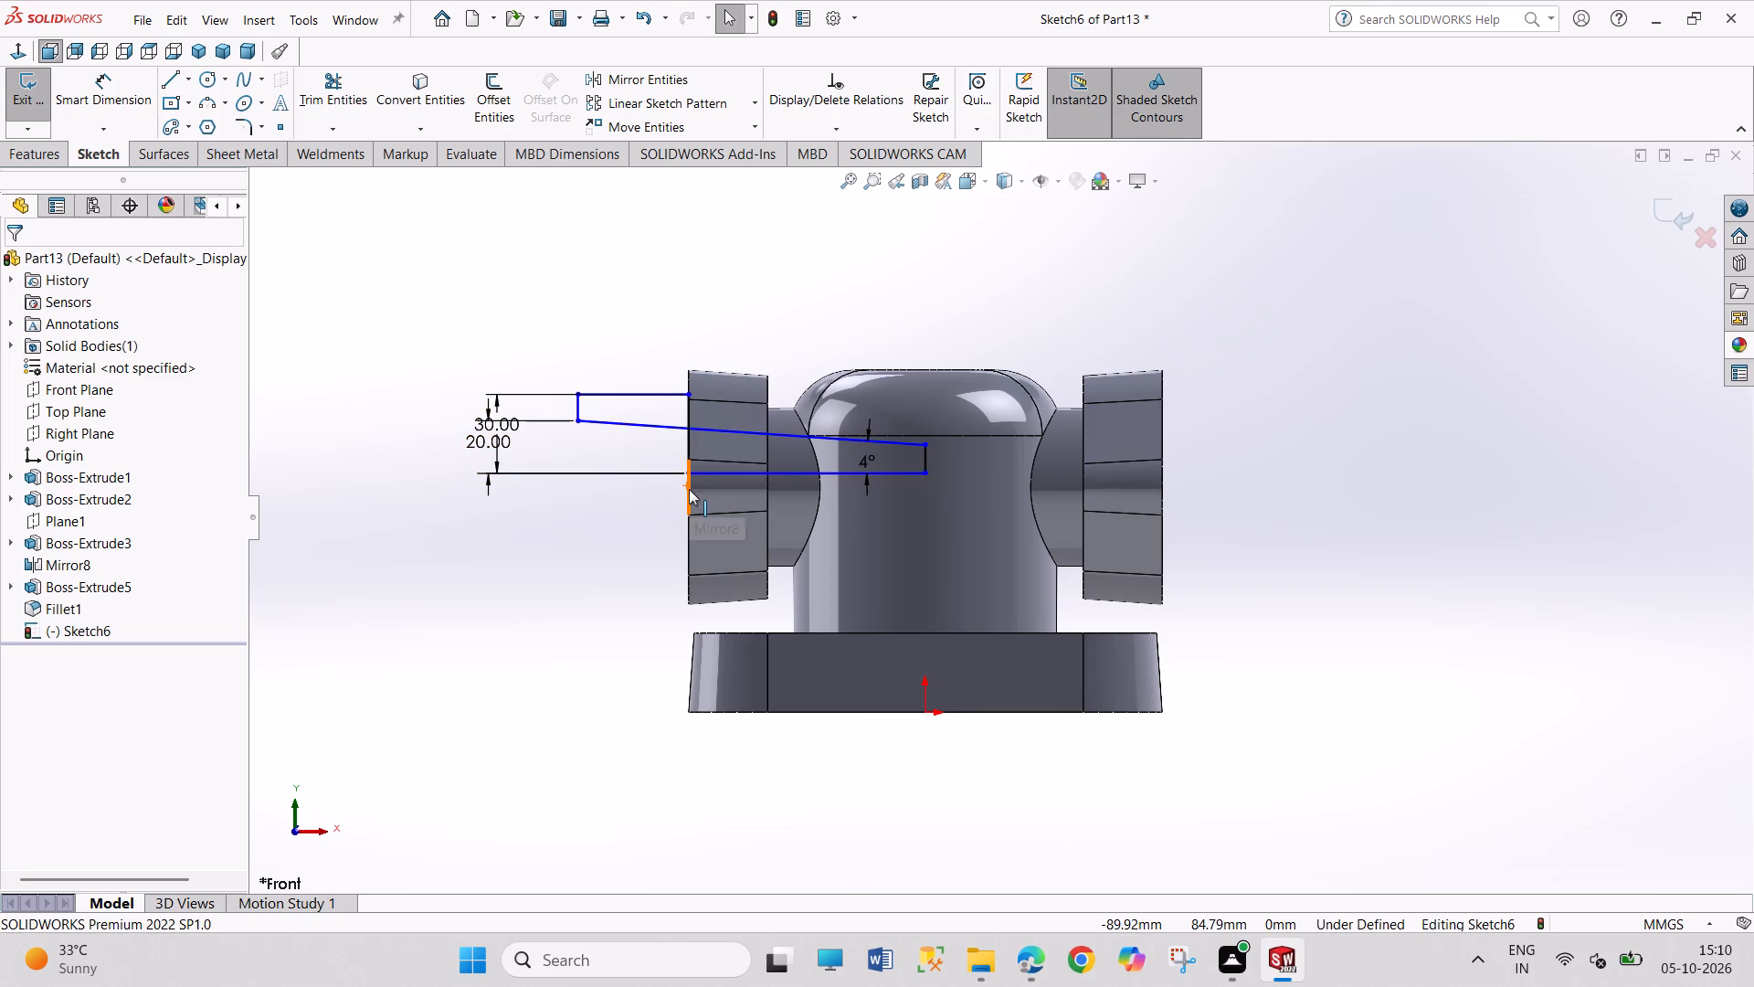
Make the base line's outer endpoint coincident with the midpoint of the side flange's outer face edge.
left_click(689, 490)
left_click(686, 474, "ctrl")
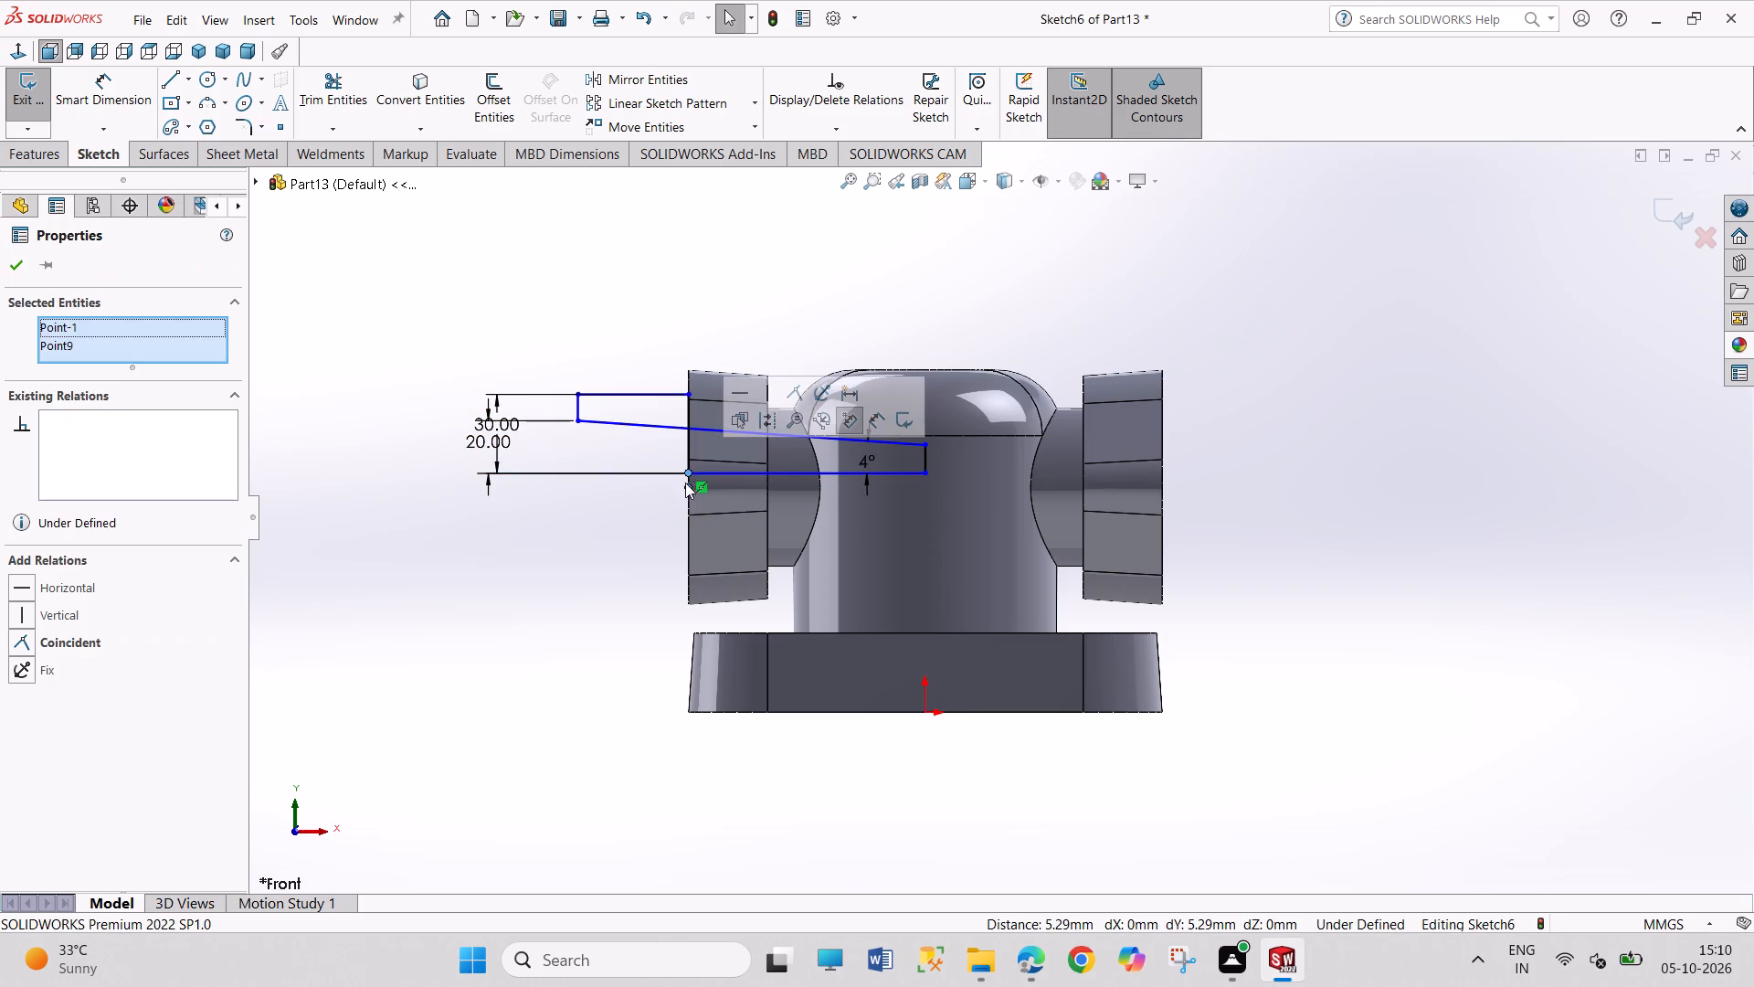
left_click(804, 398)
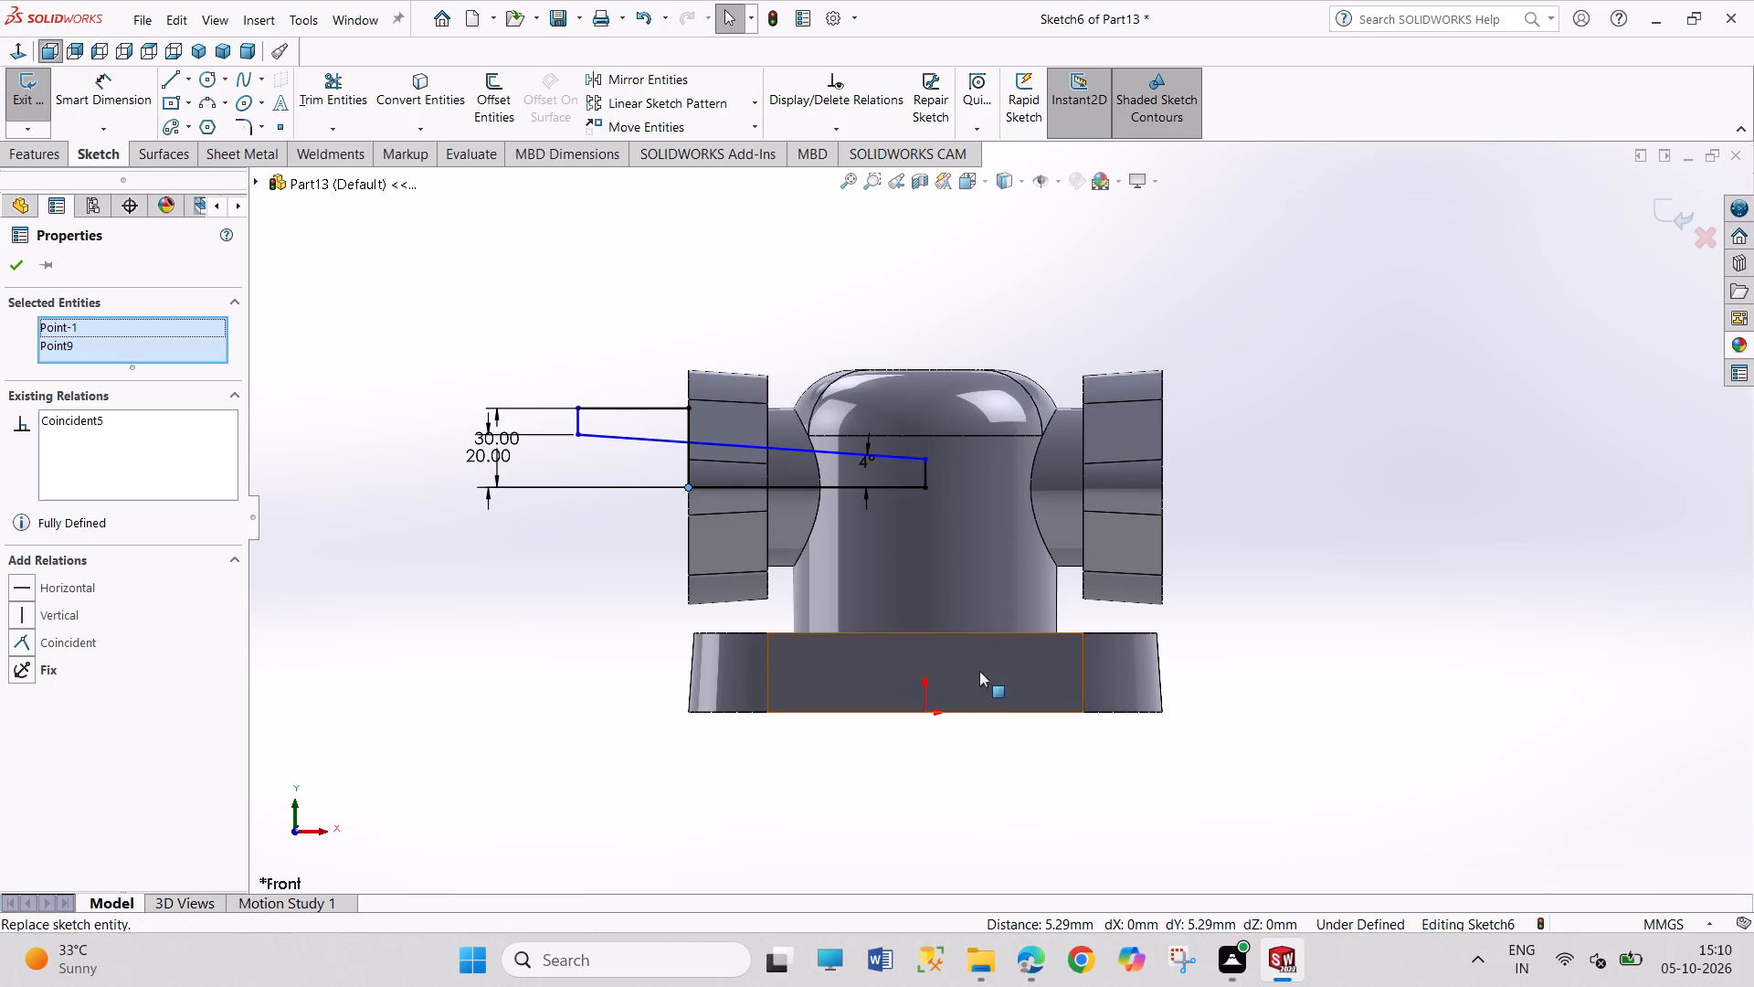
left_click(1020, 737)
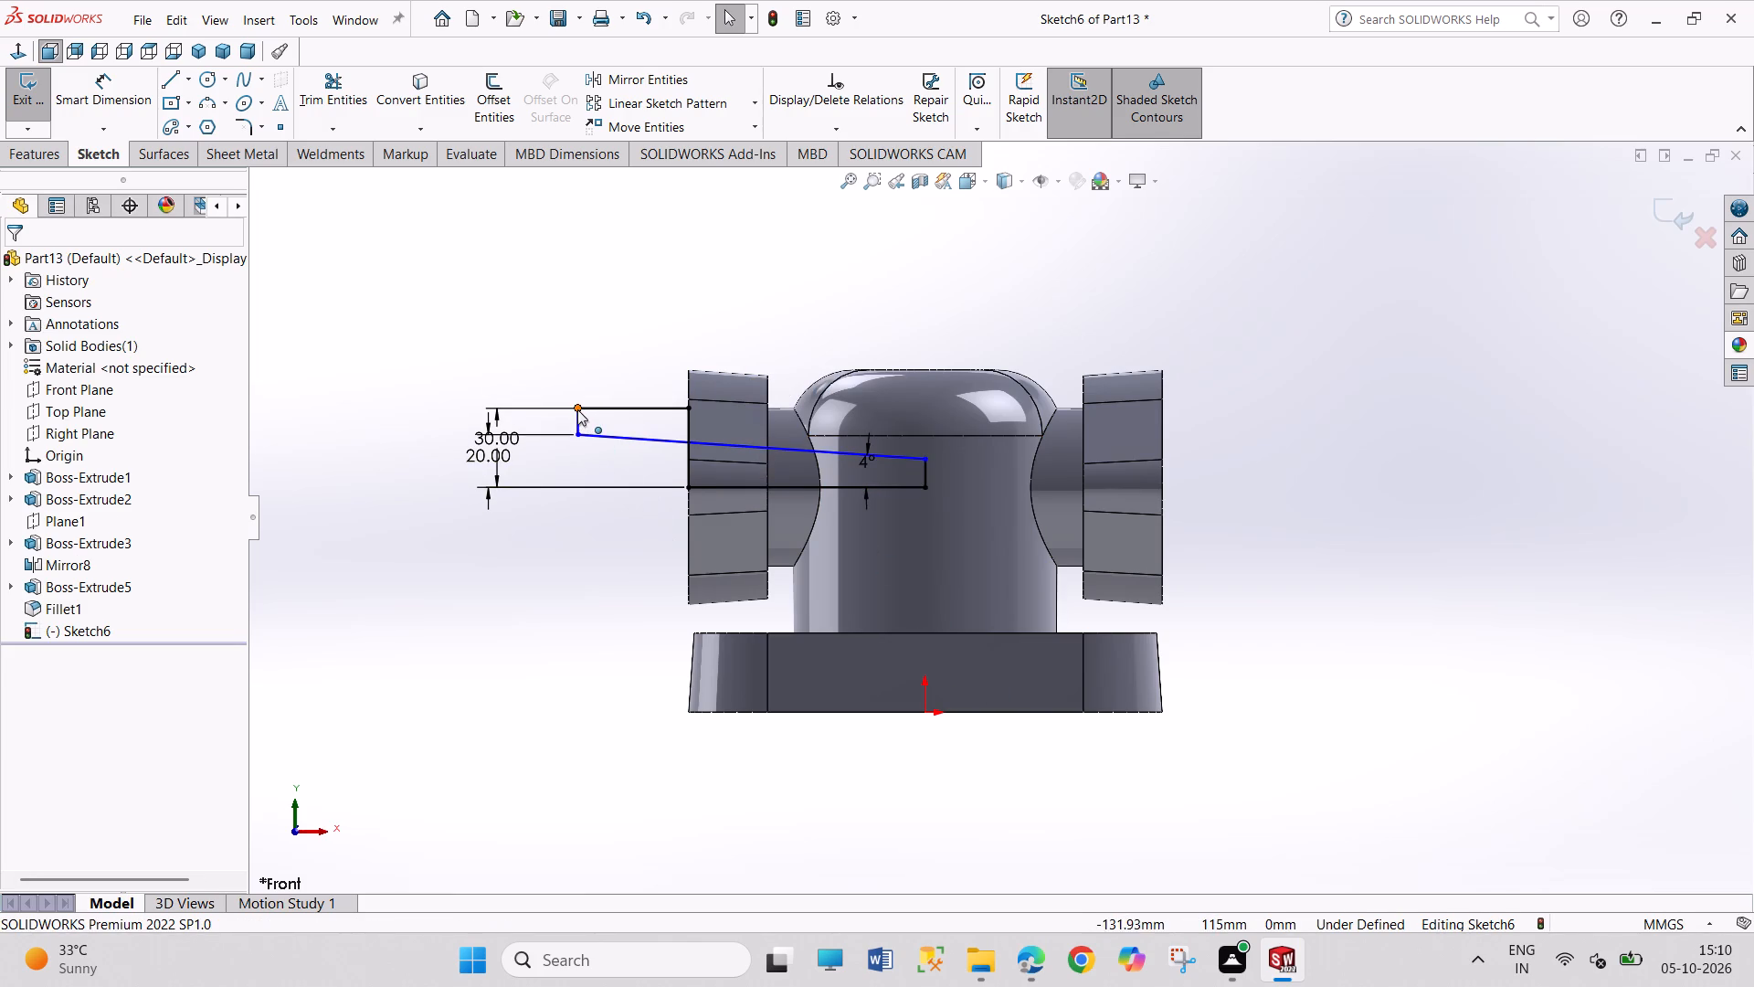
Move the profile's upper step corner back inside the side flange, making the step about 9 mm deep.
left_click_drag(577, 409, 712, 427)
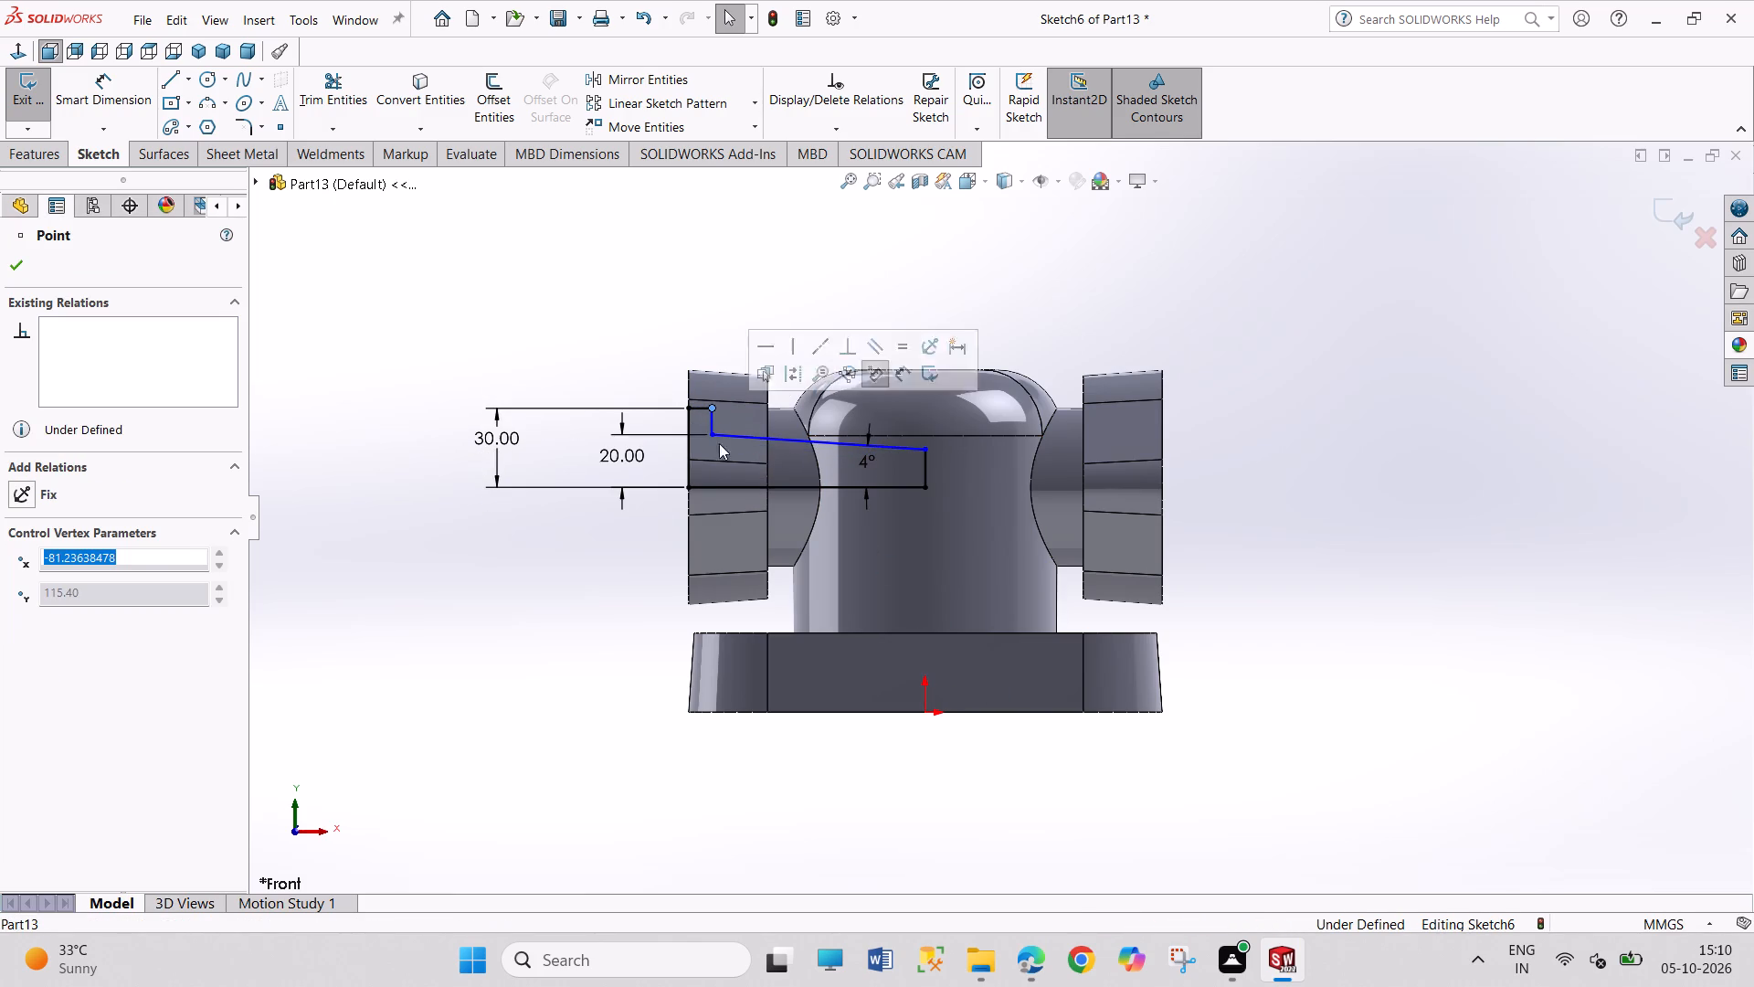
left_click(1028, 808)
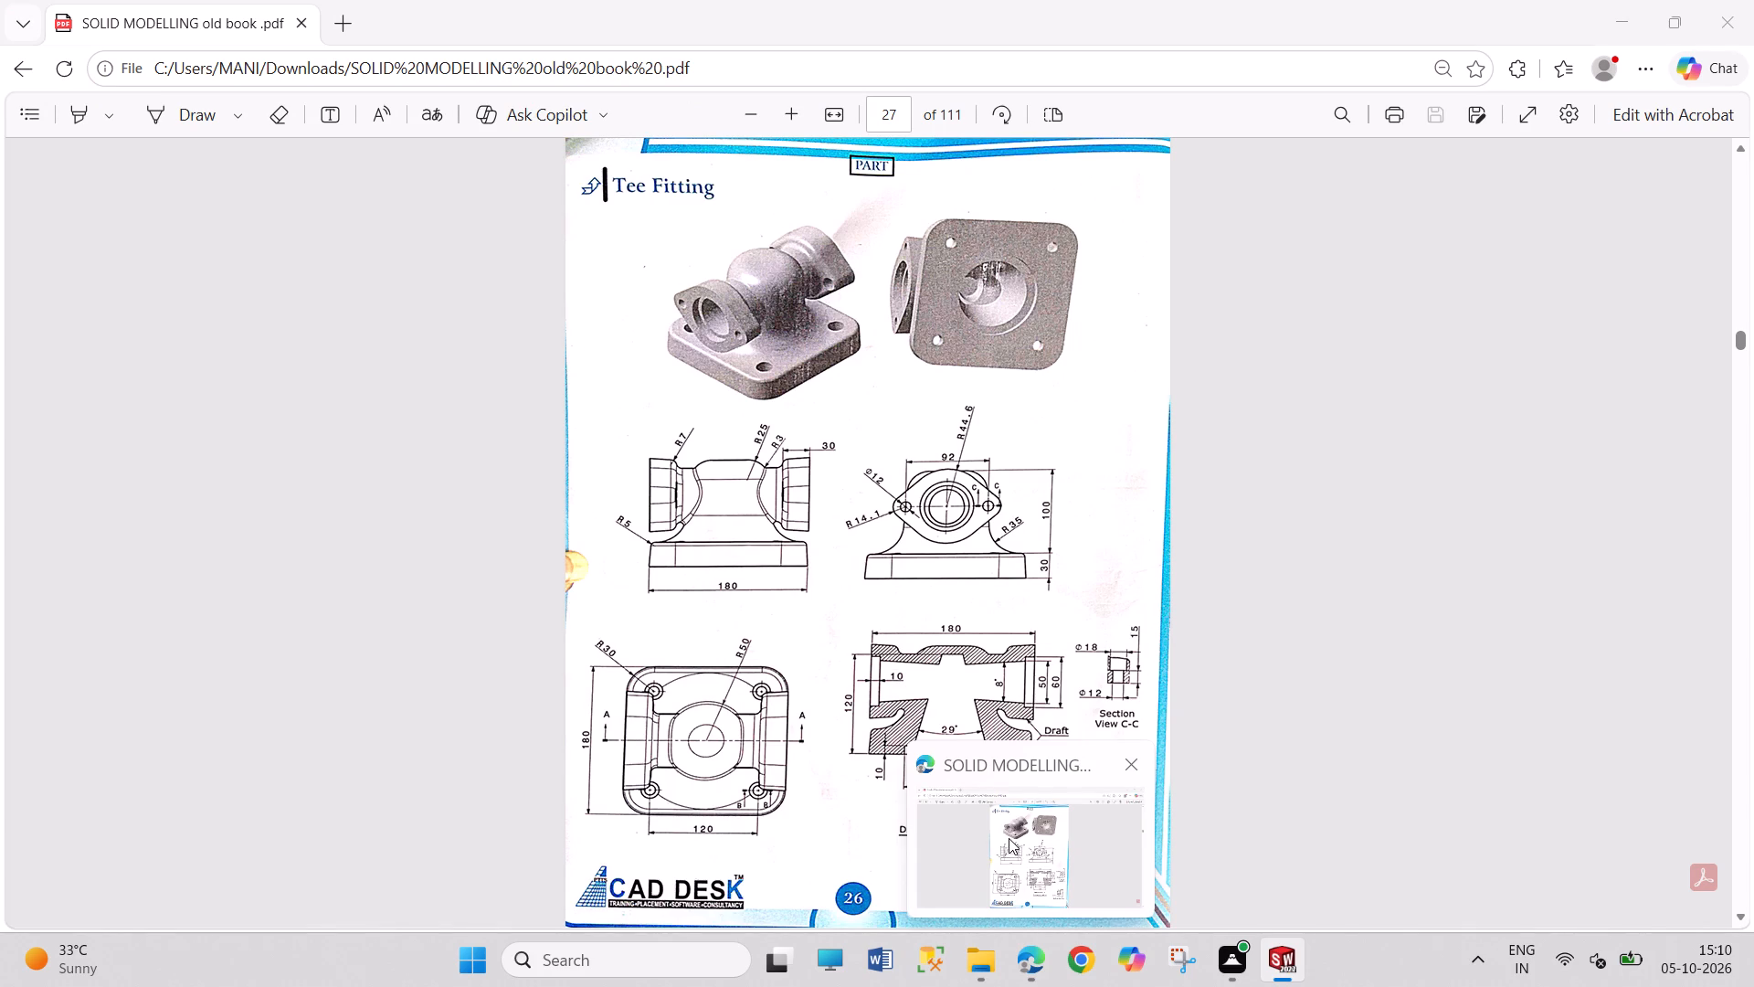
Dimension the short upper horizontal line of the bore profile as 10 mm and exit the sketch.
right_click_drag(802, 817, 788, 710)
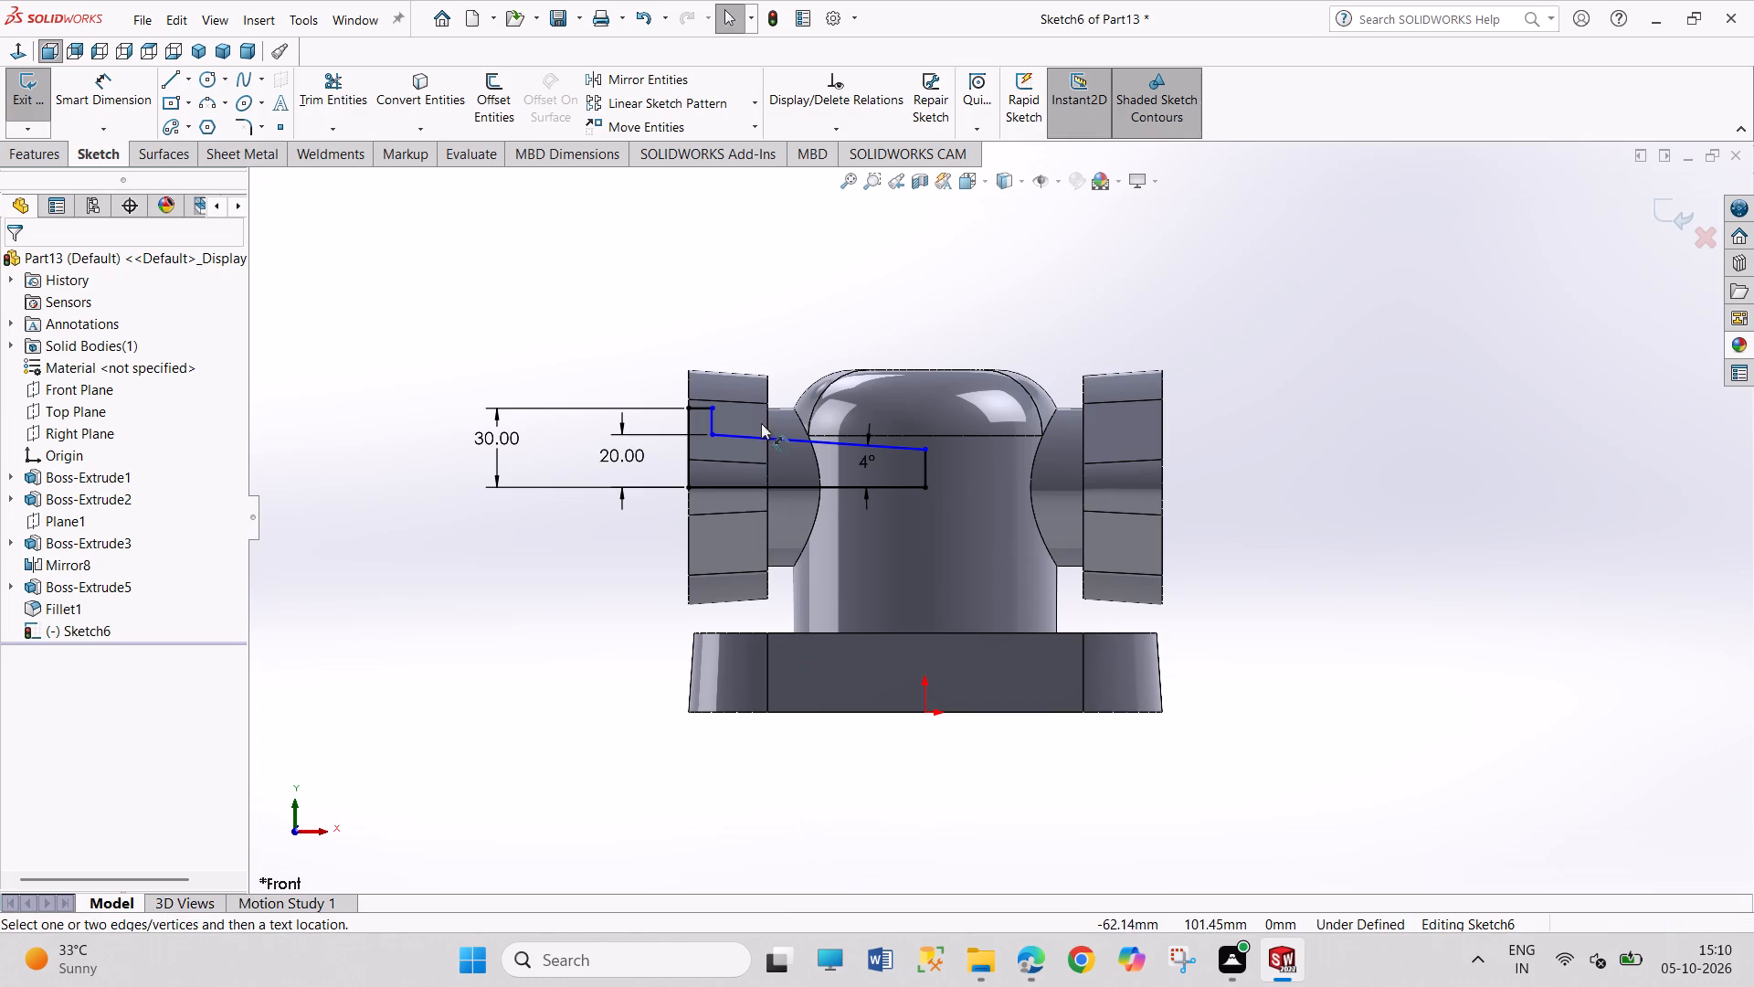
left_click(703, 409)
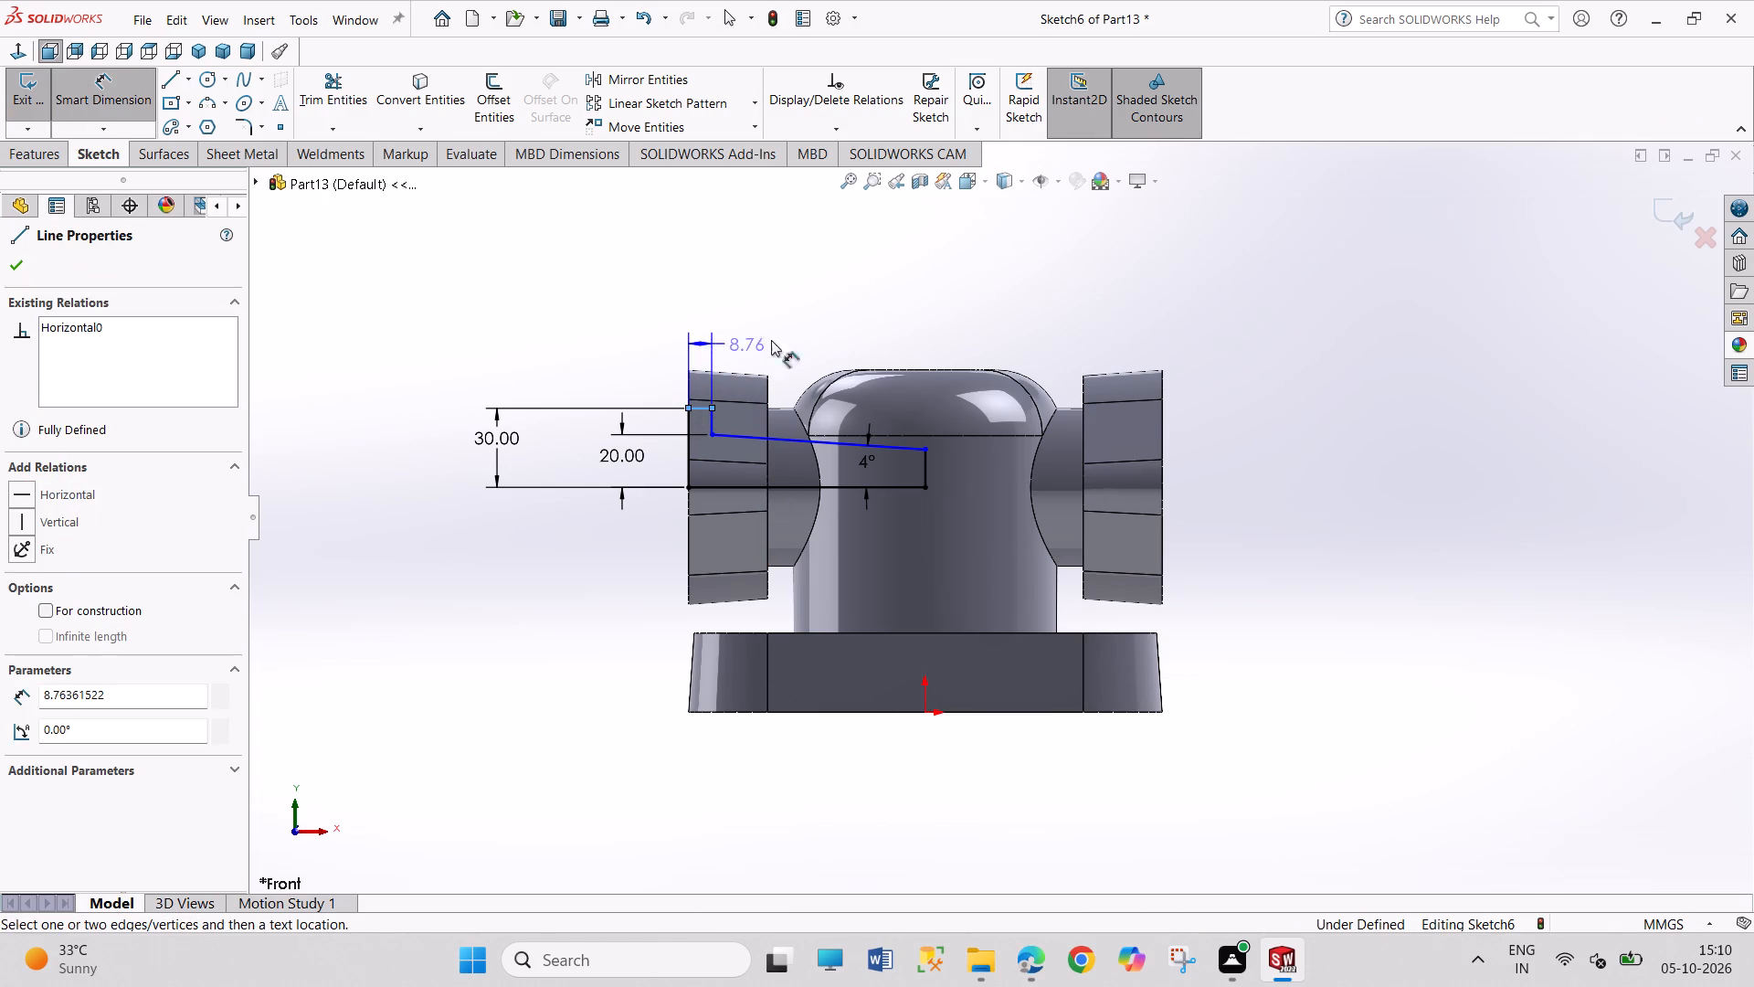
left_click(812, 340)
type("10")
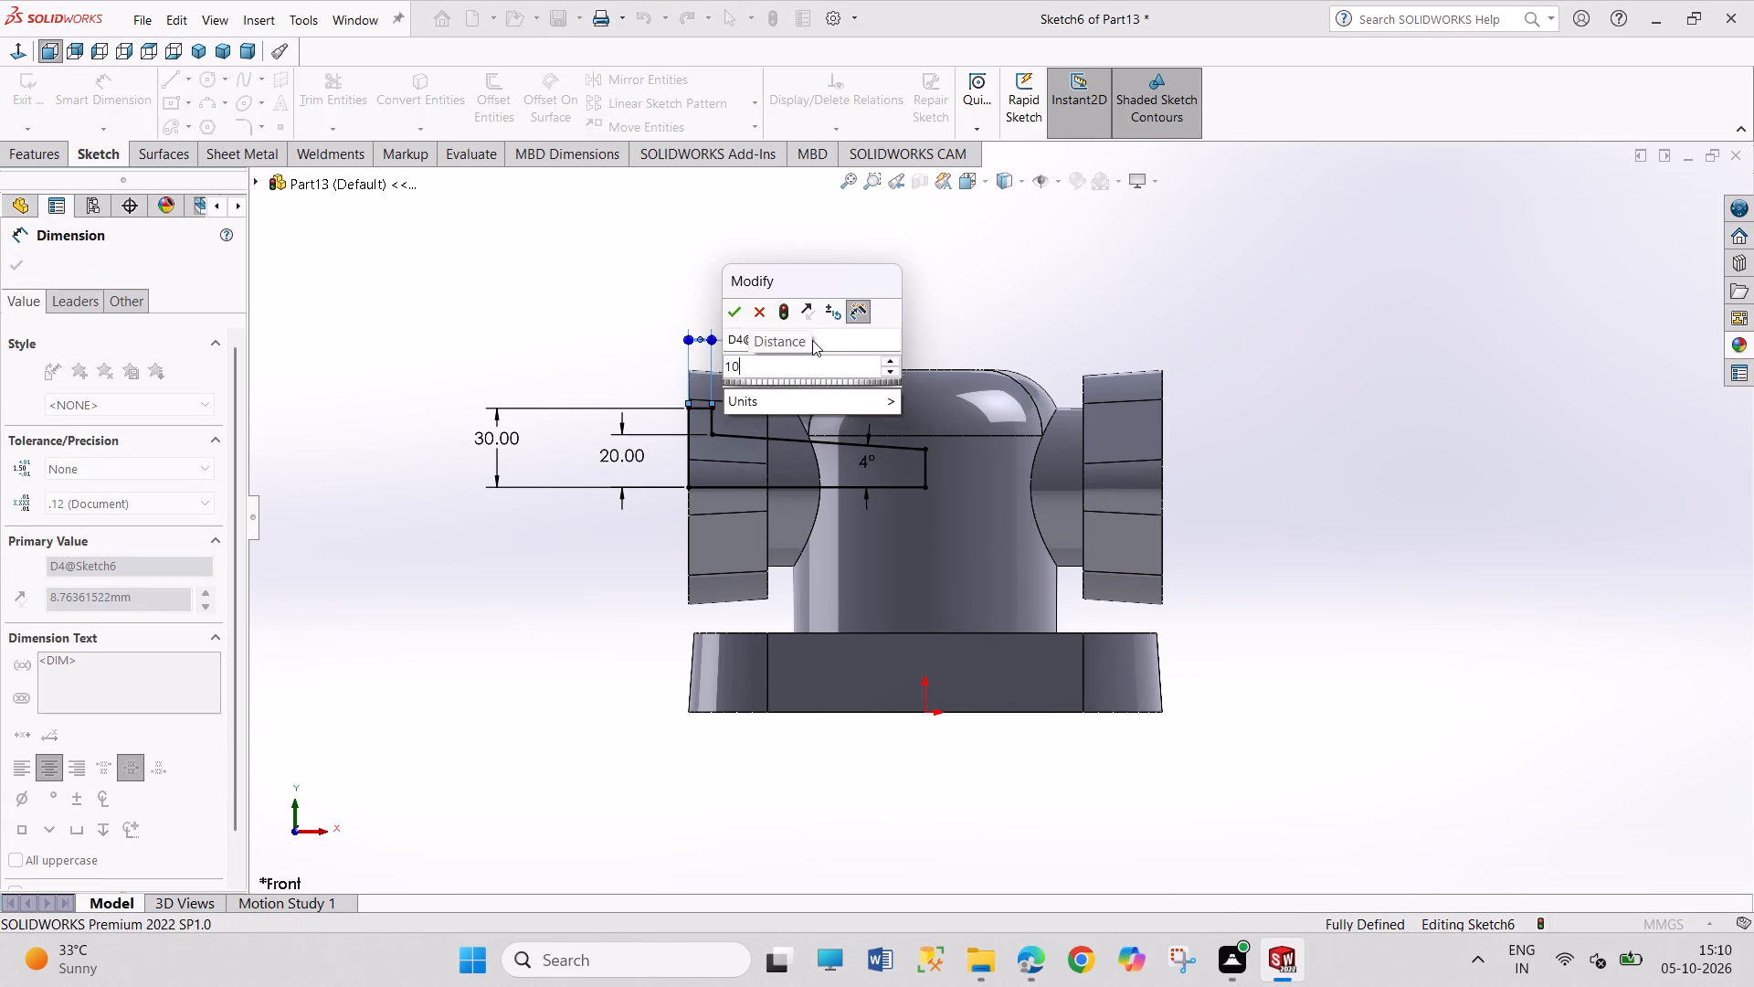
key("Return")
right_click(937, 275)
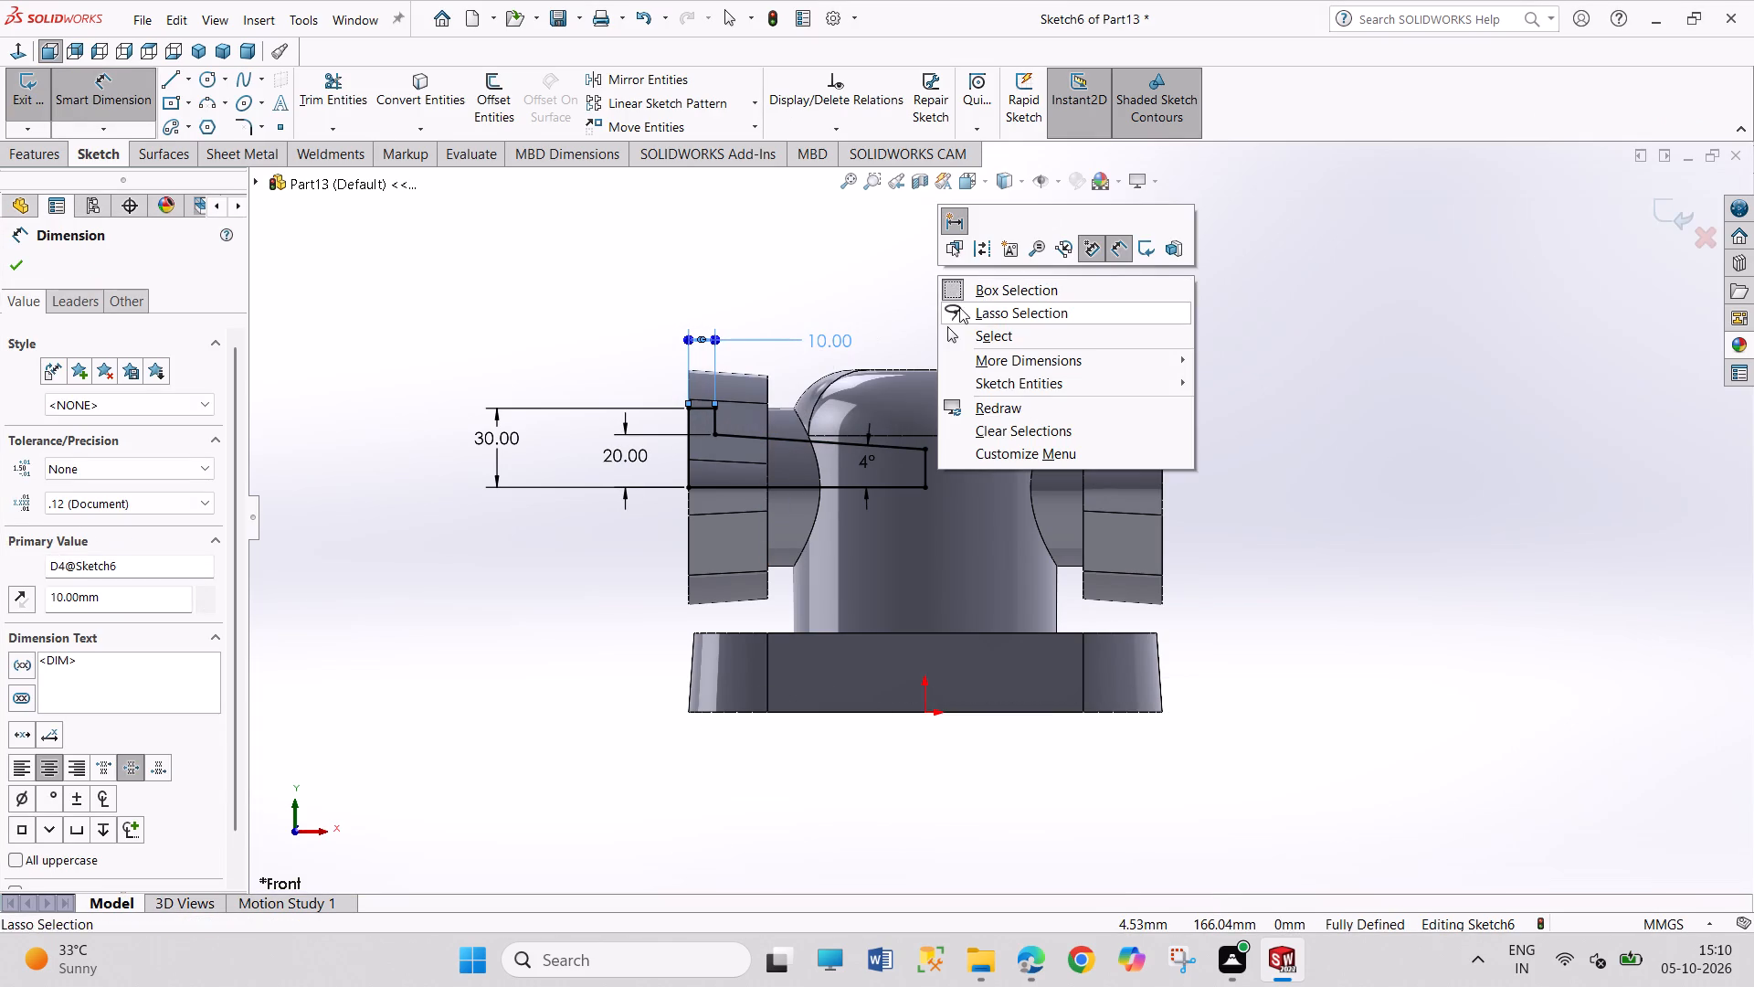
left_click(973, 333)
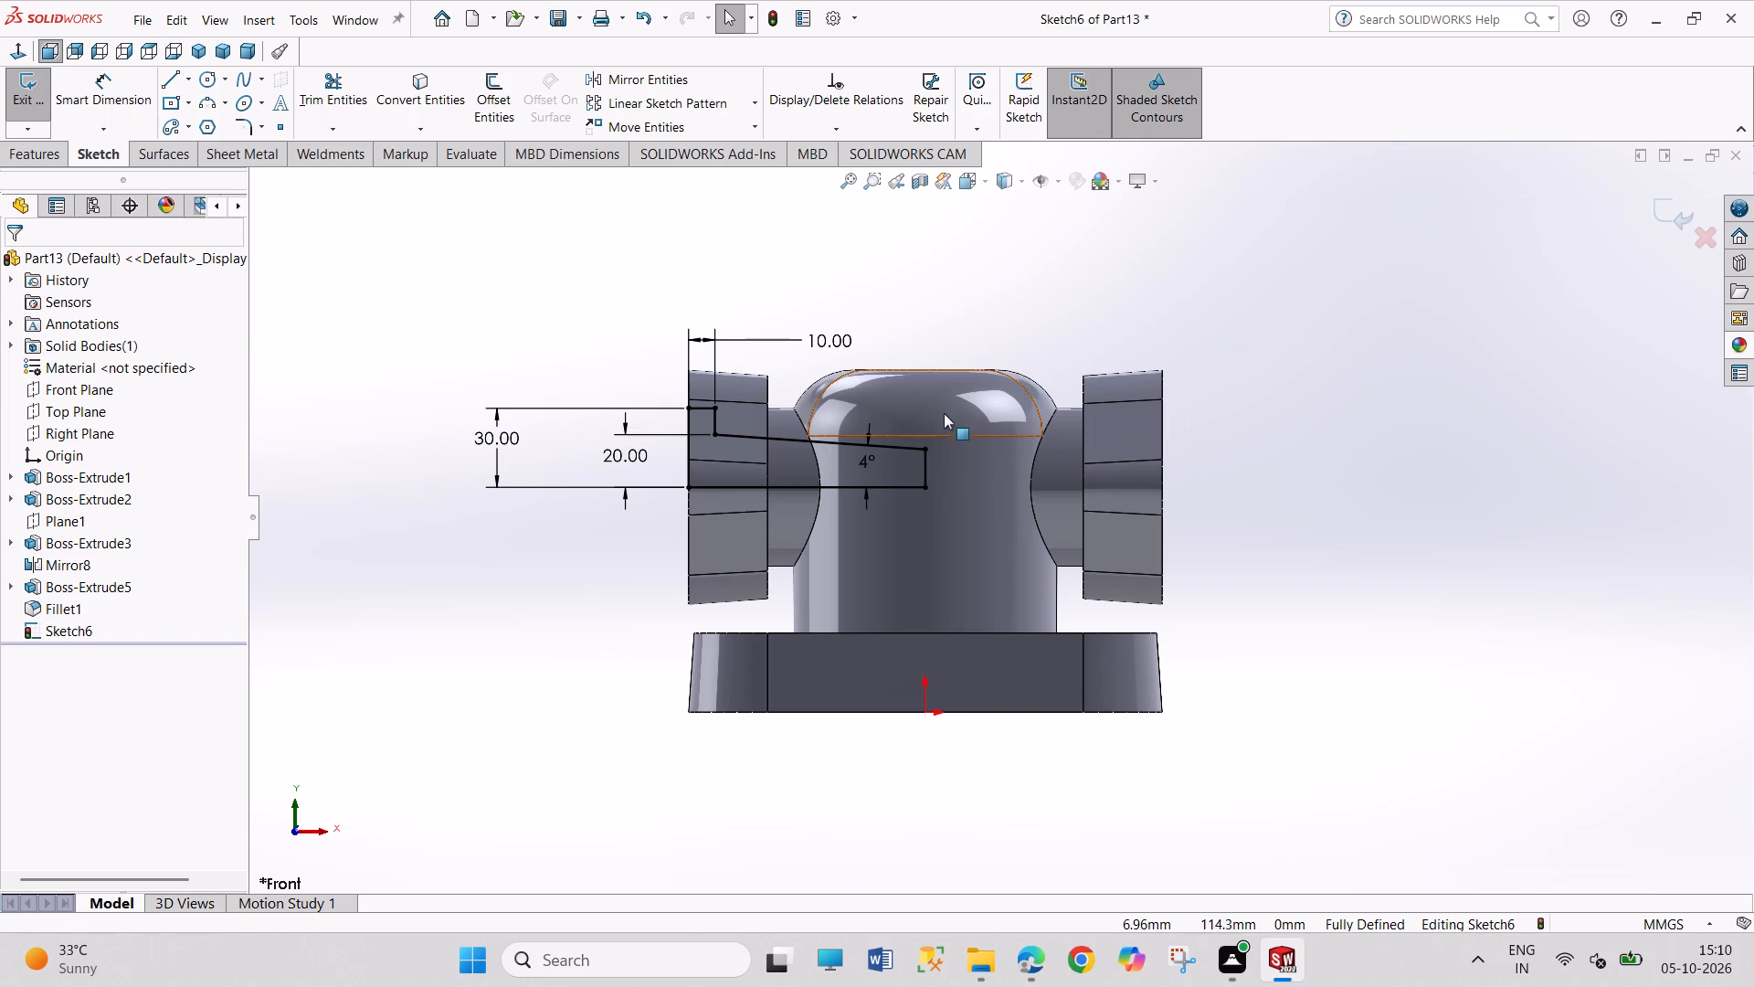
left_click(925, 470)
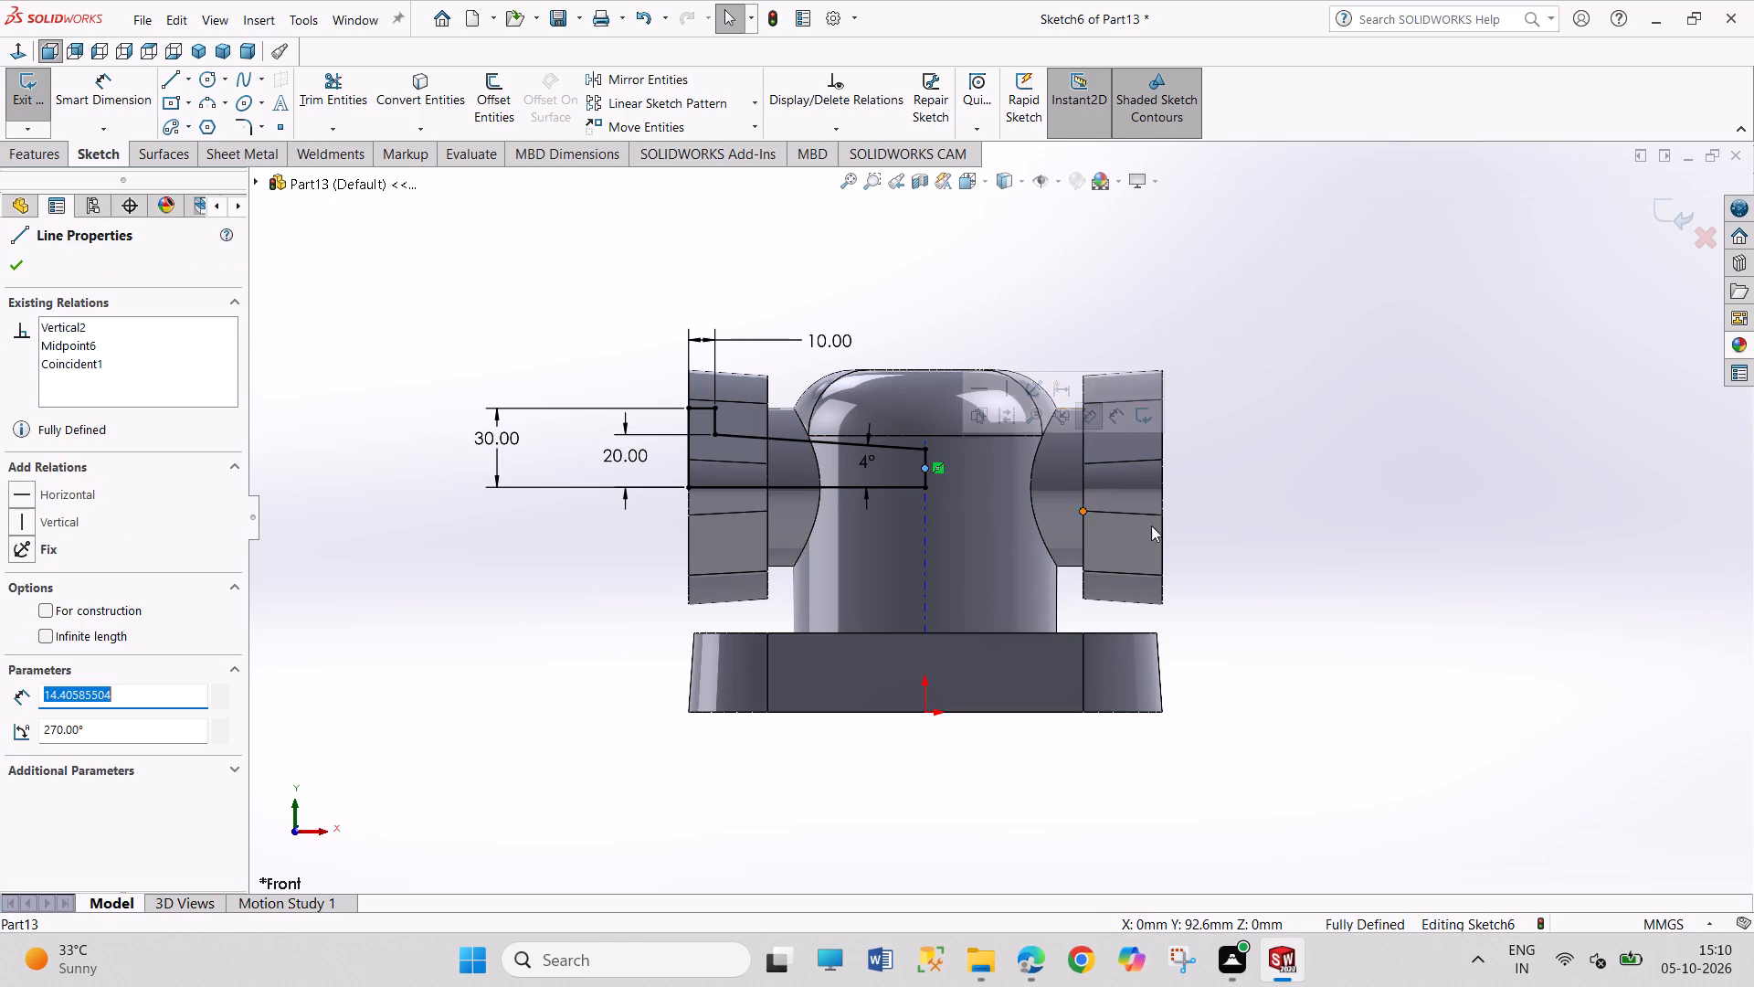
left_click(1305, 589)
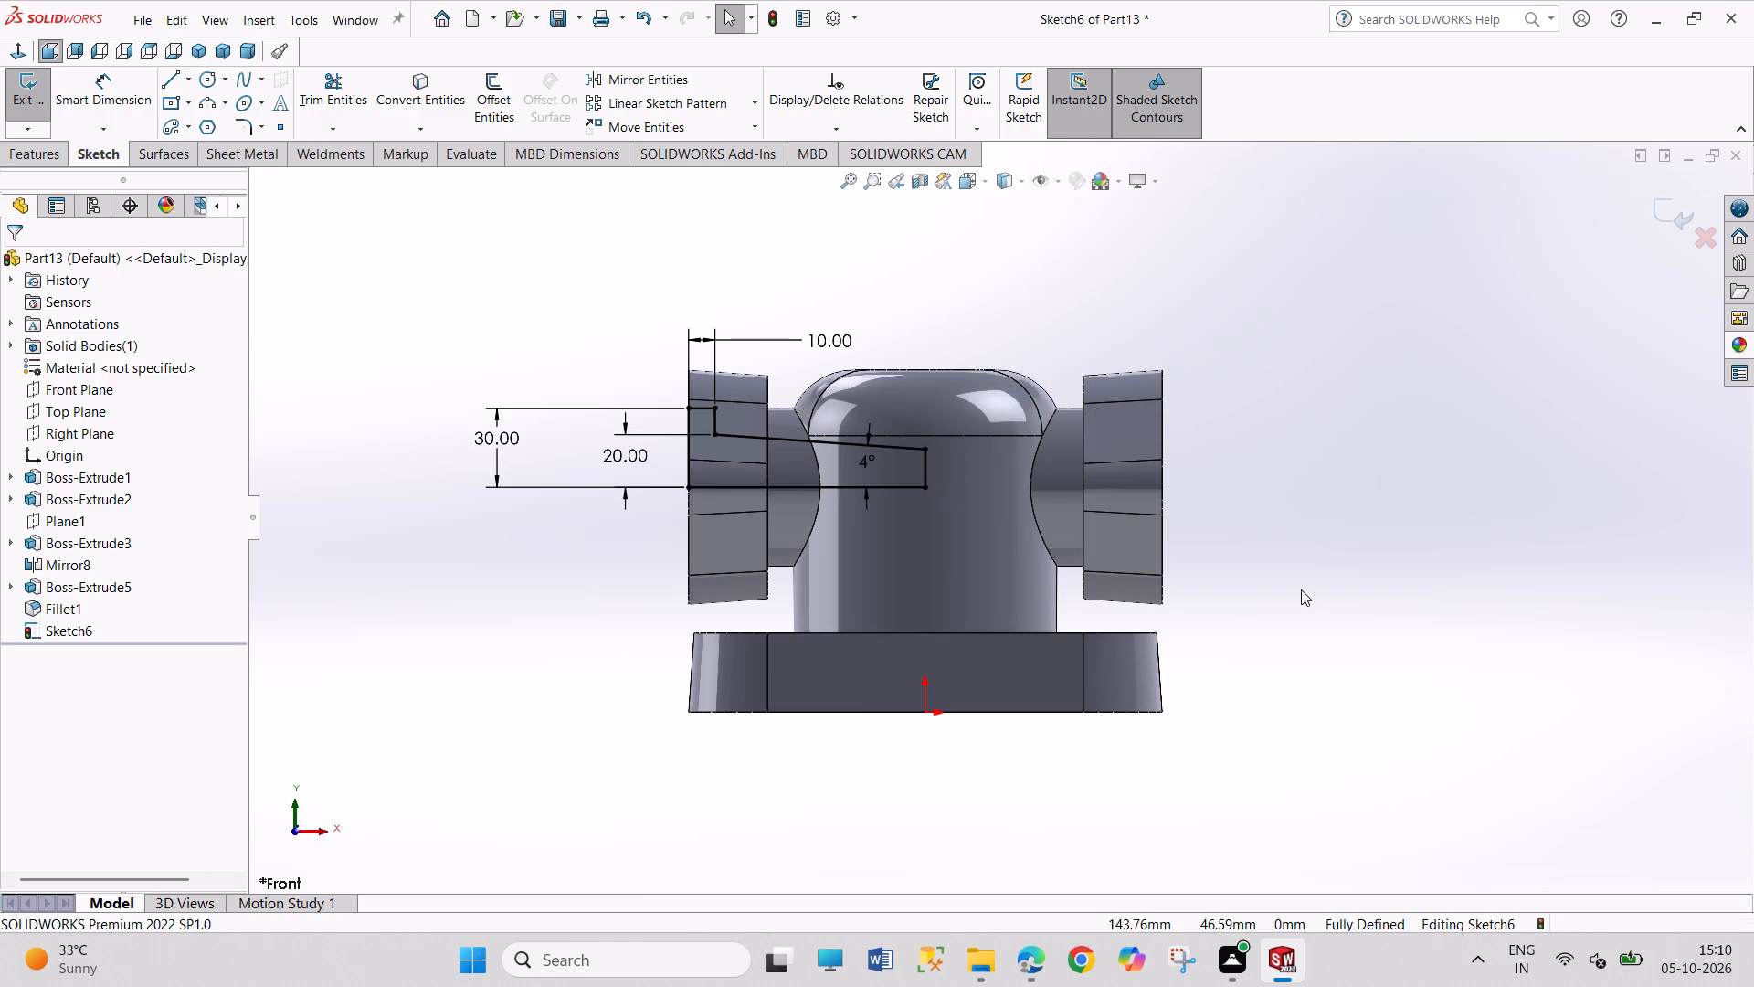
left_click(20, 91)
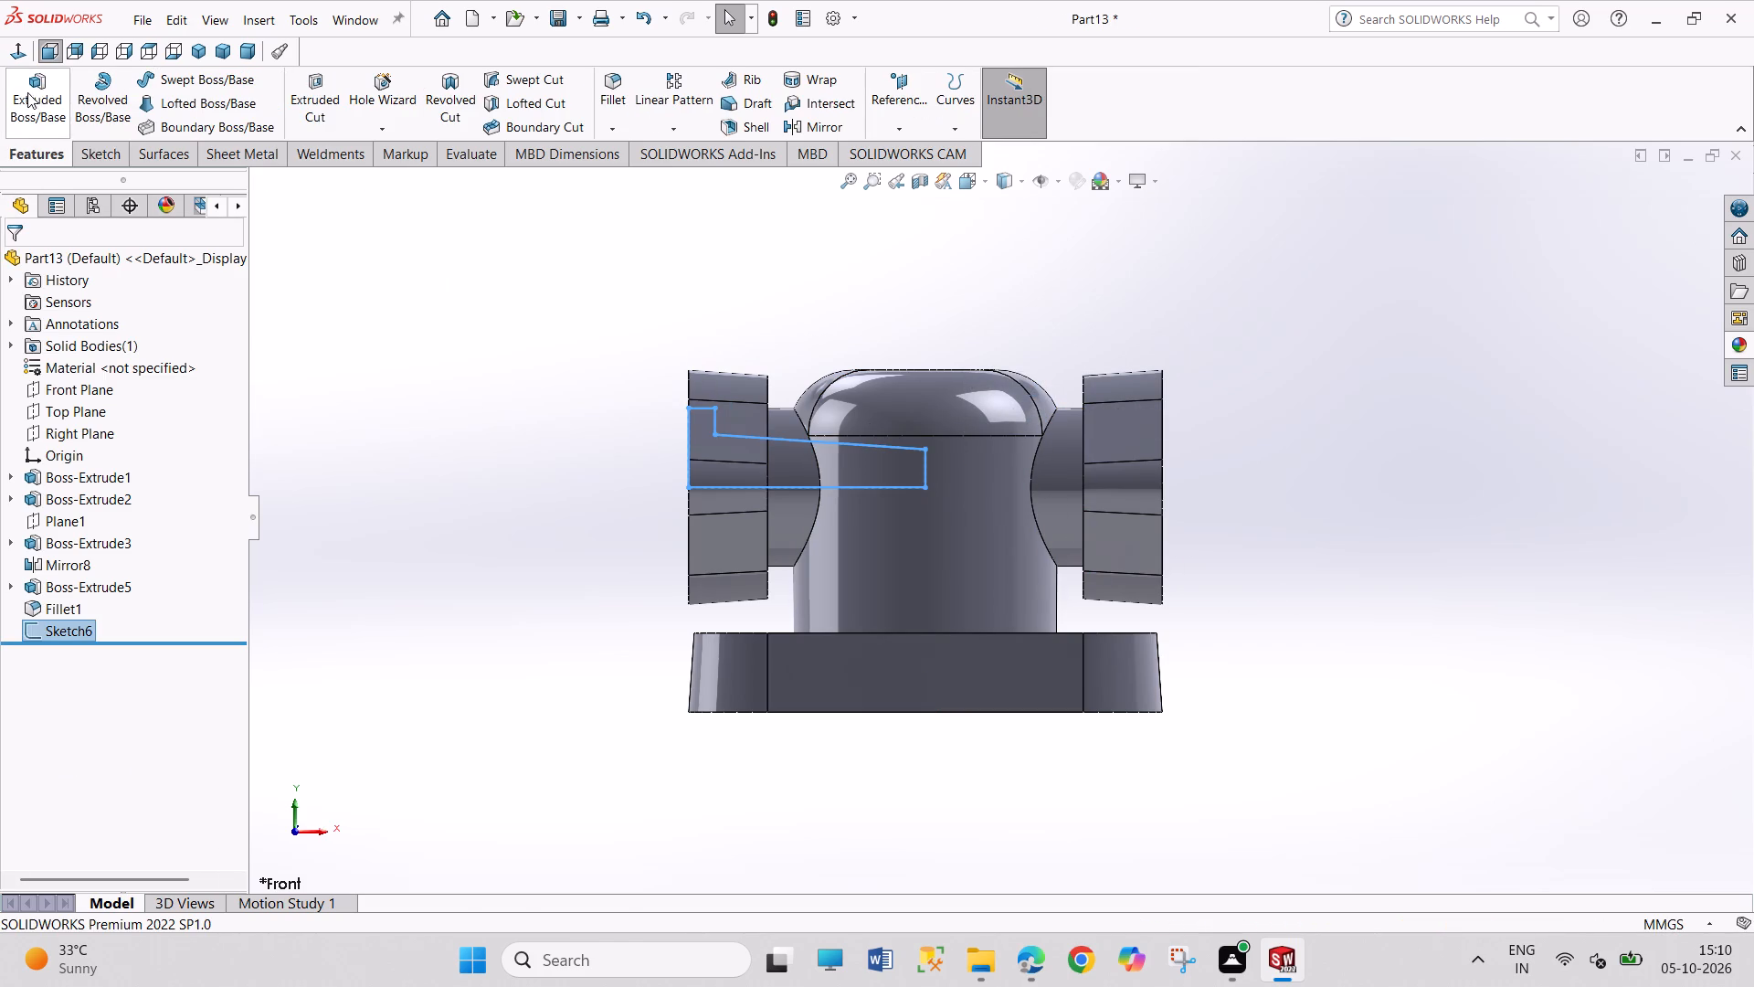
Set up a 360° revolved cut of the stepped bore profile about its horizontal base line.
left_click(119, 106)
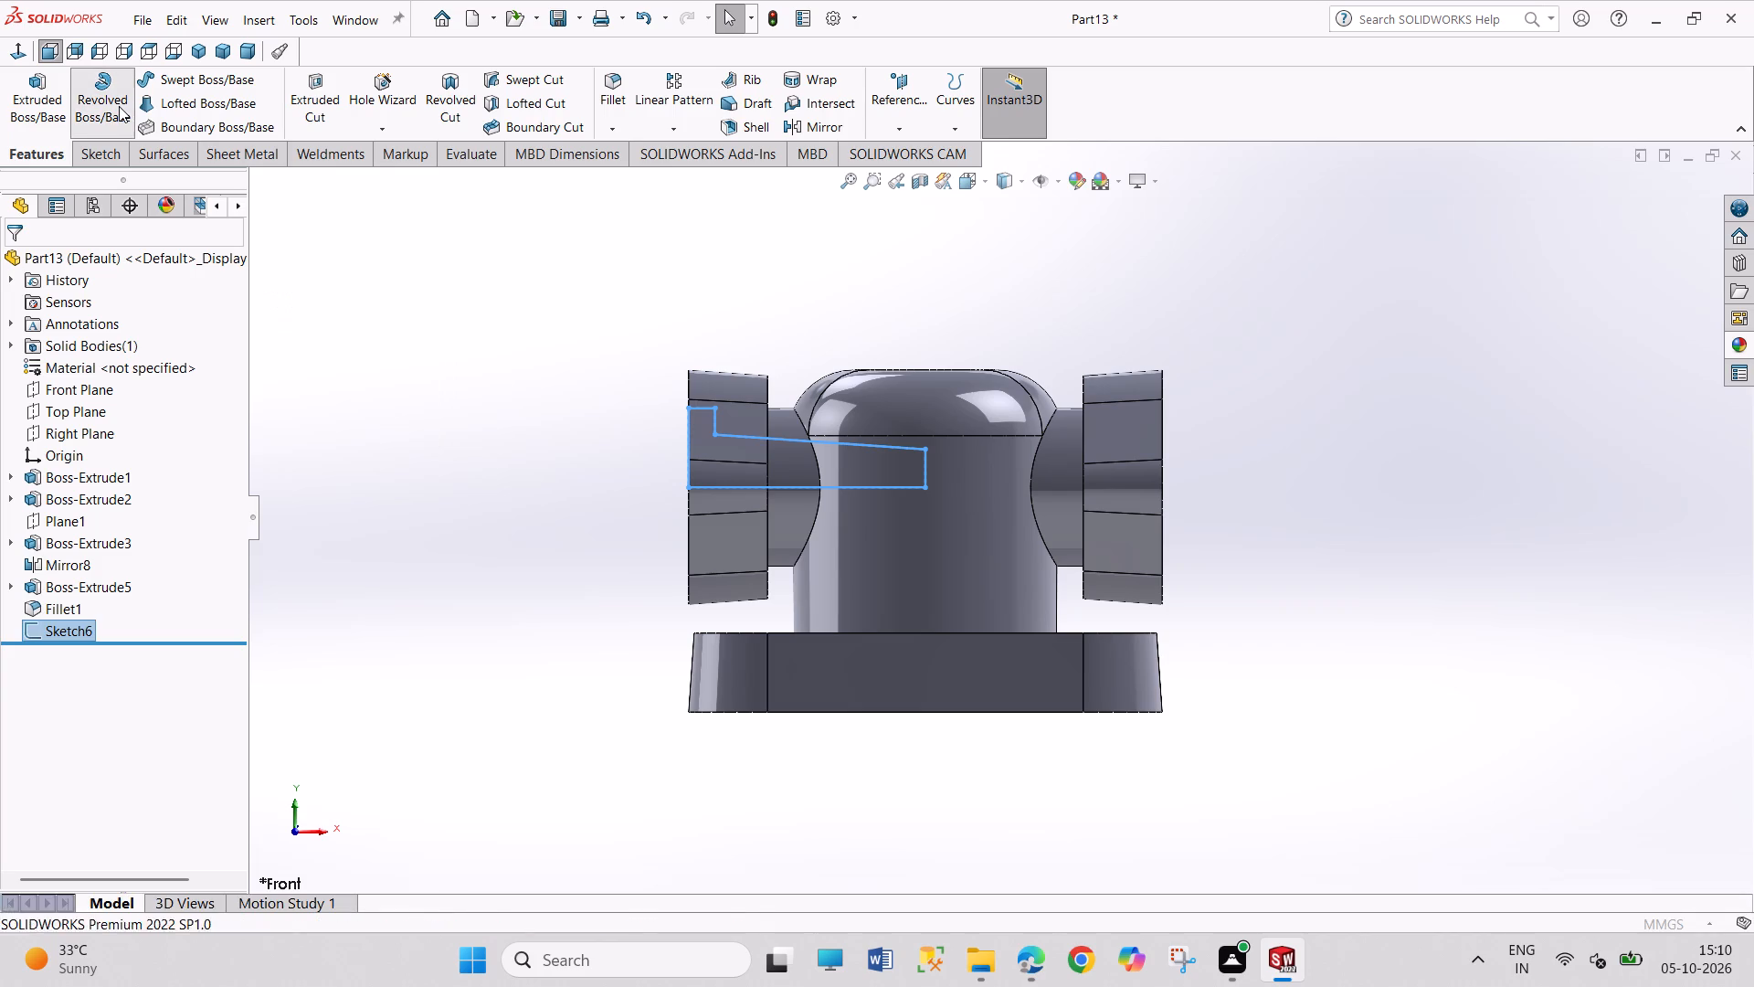
left_click(44, 261)
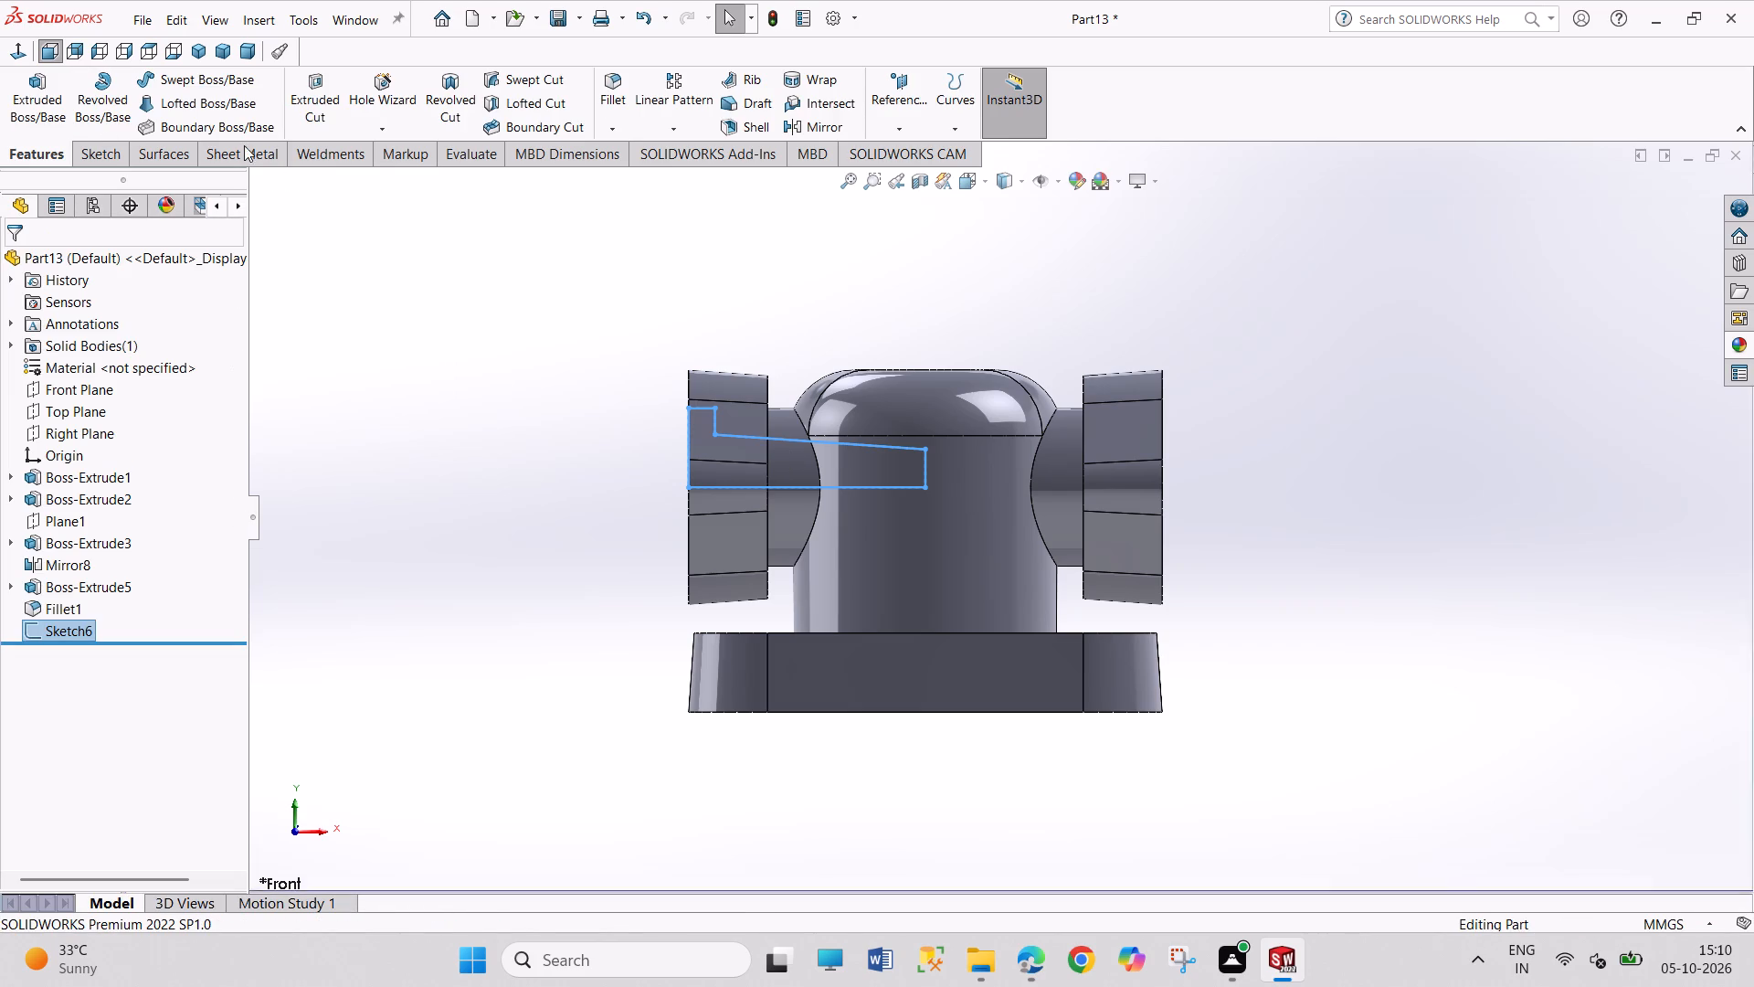
left_click(441, 105)
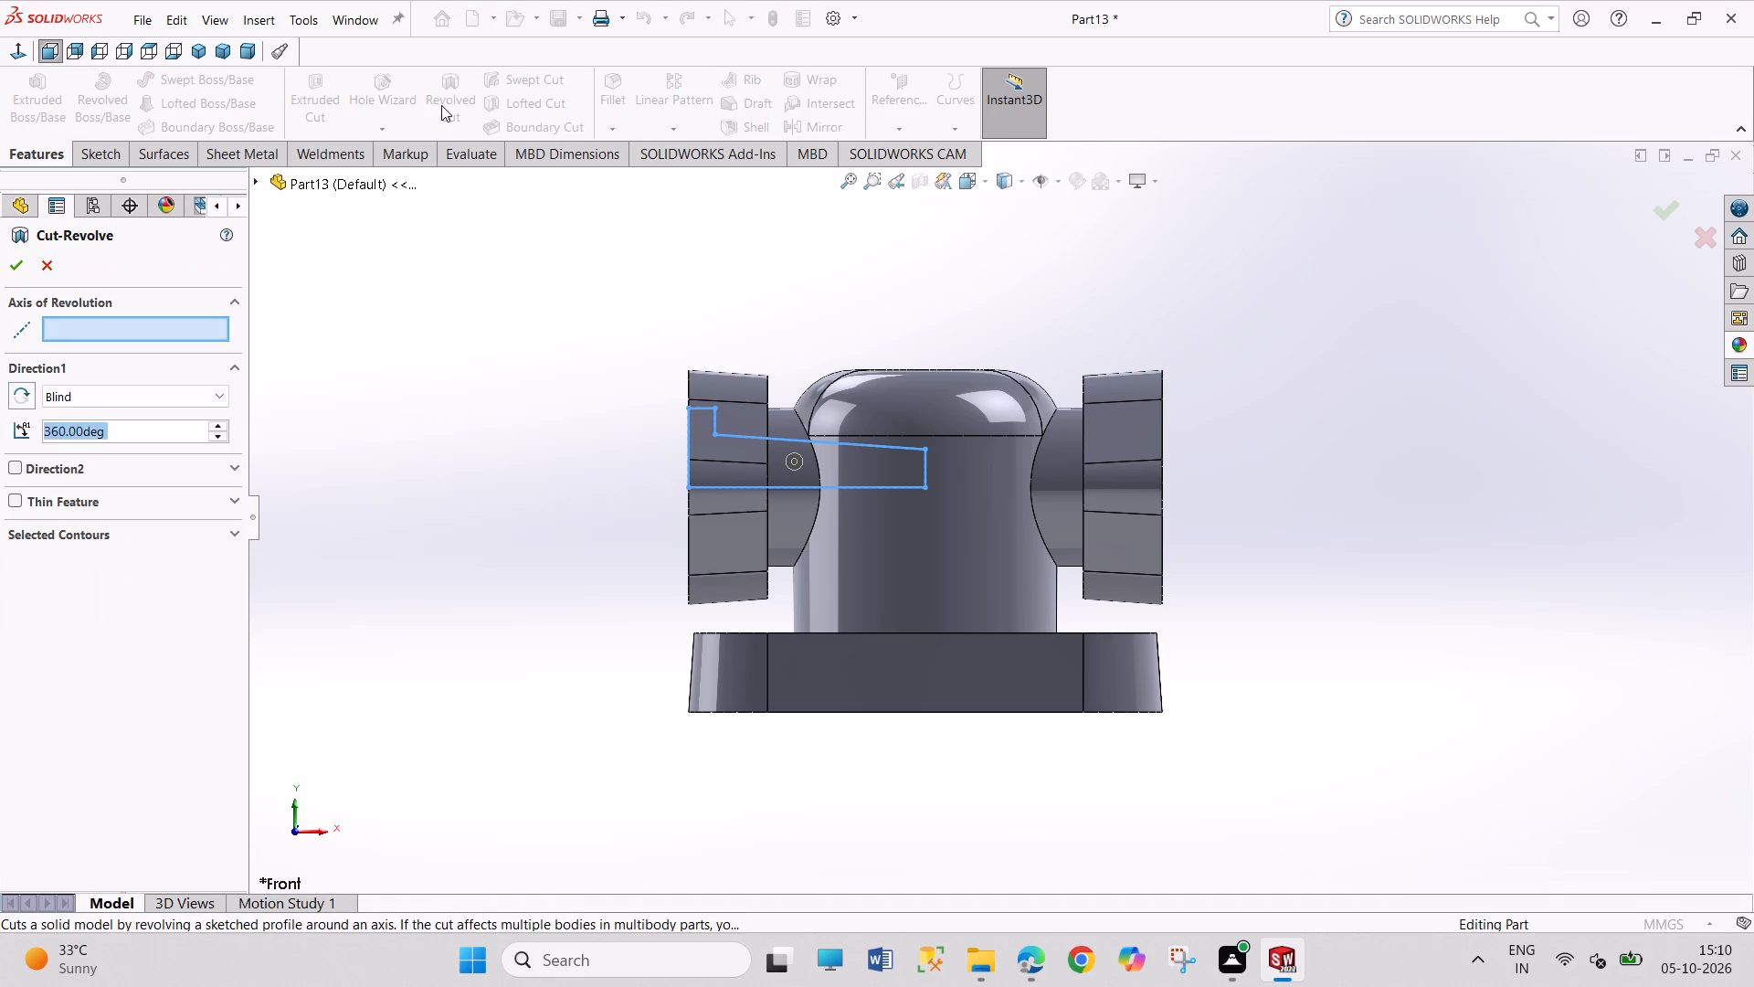
left_click(858, 486)
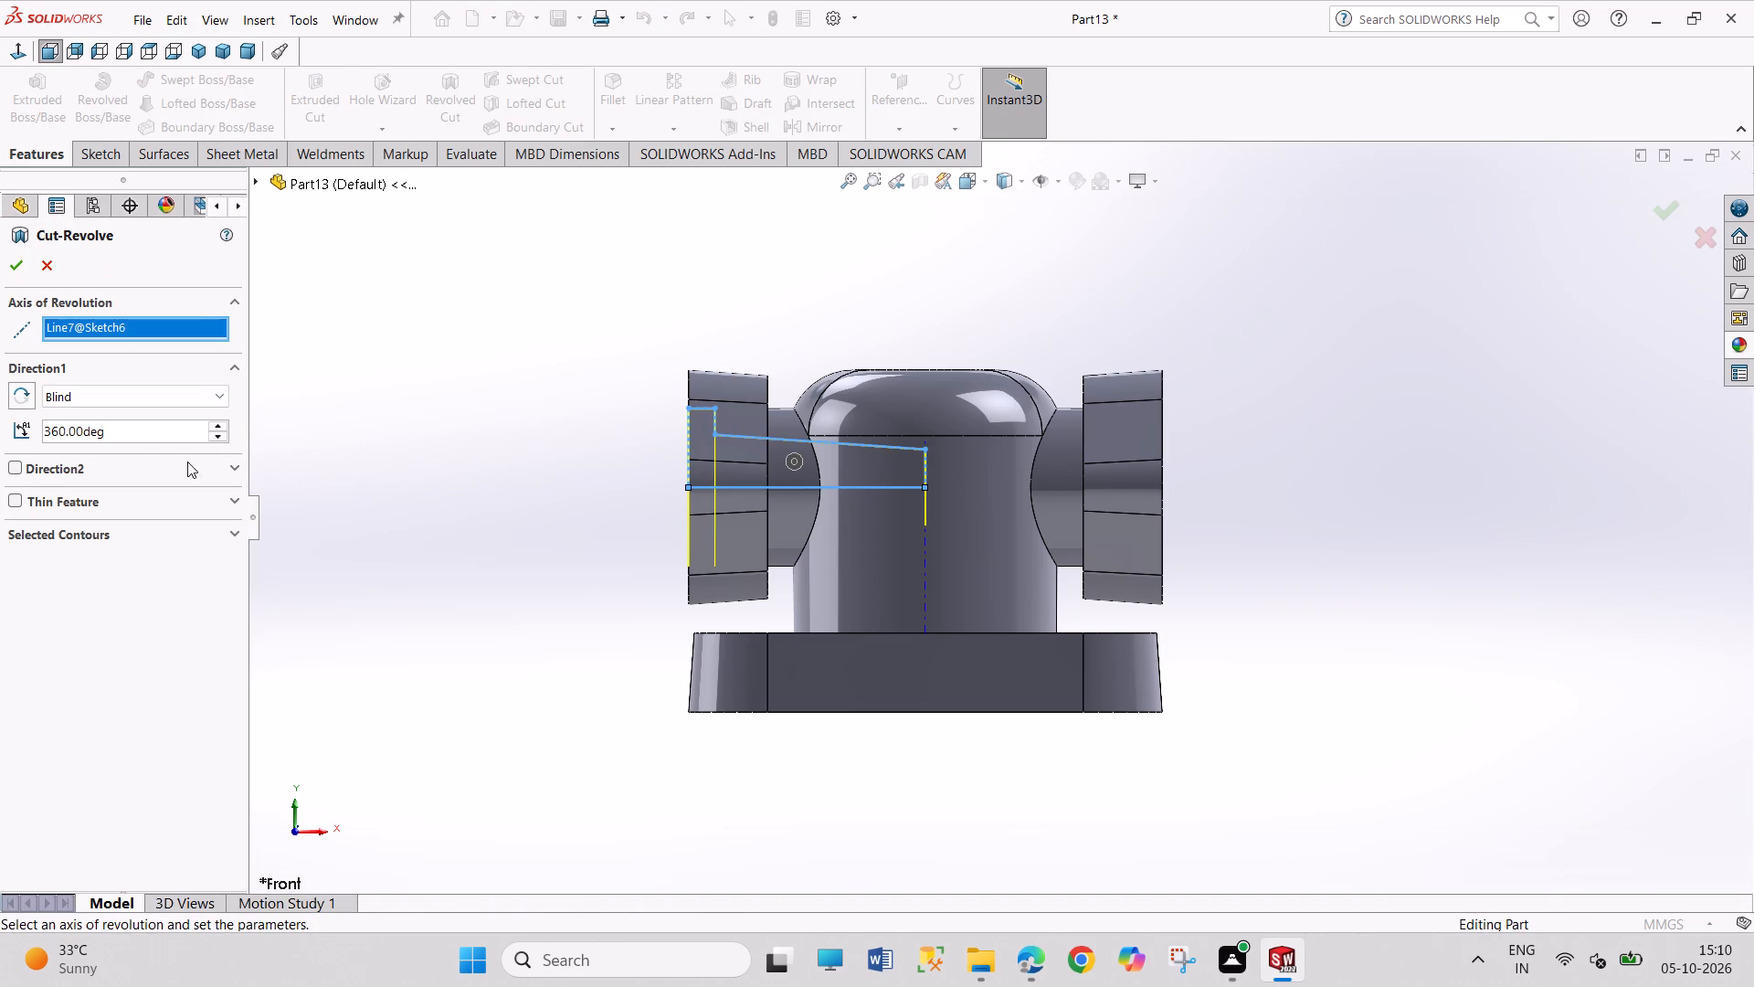
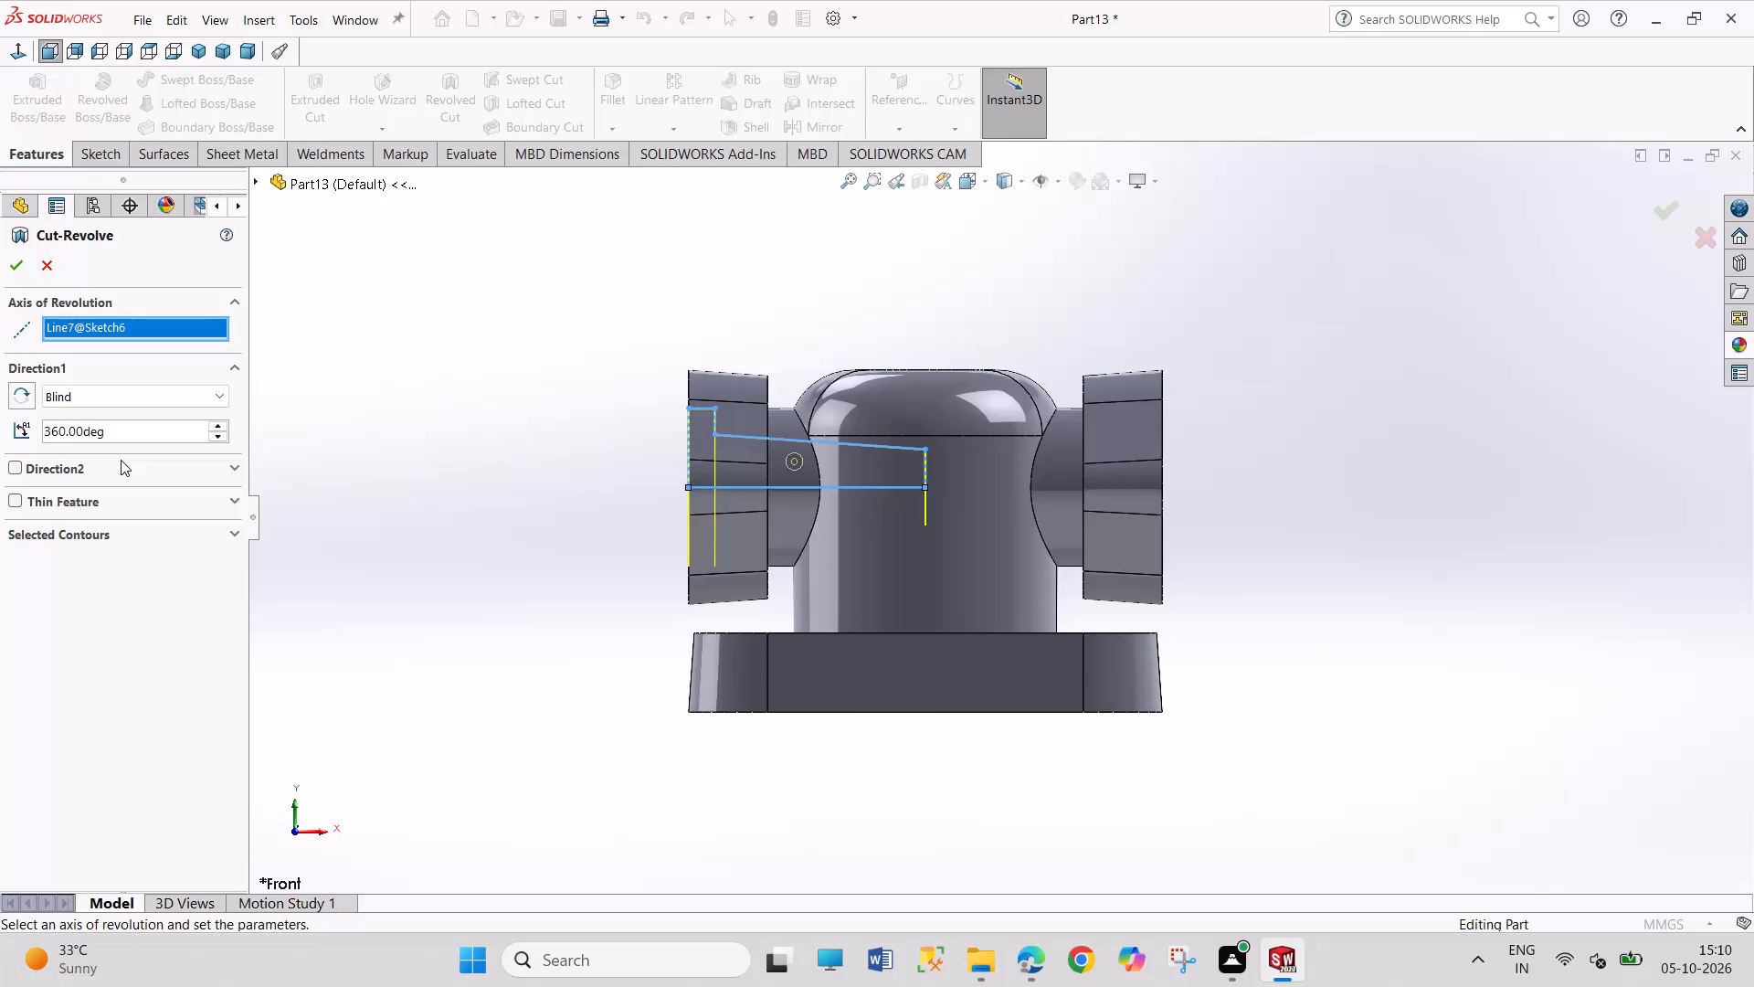
Complete the 360° revolved cut of the stepped, tapered bore through the side flange.
left_click(12, 272)
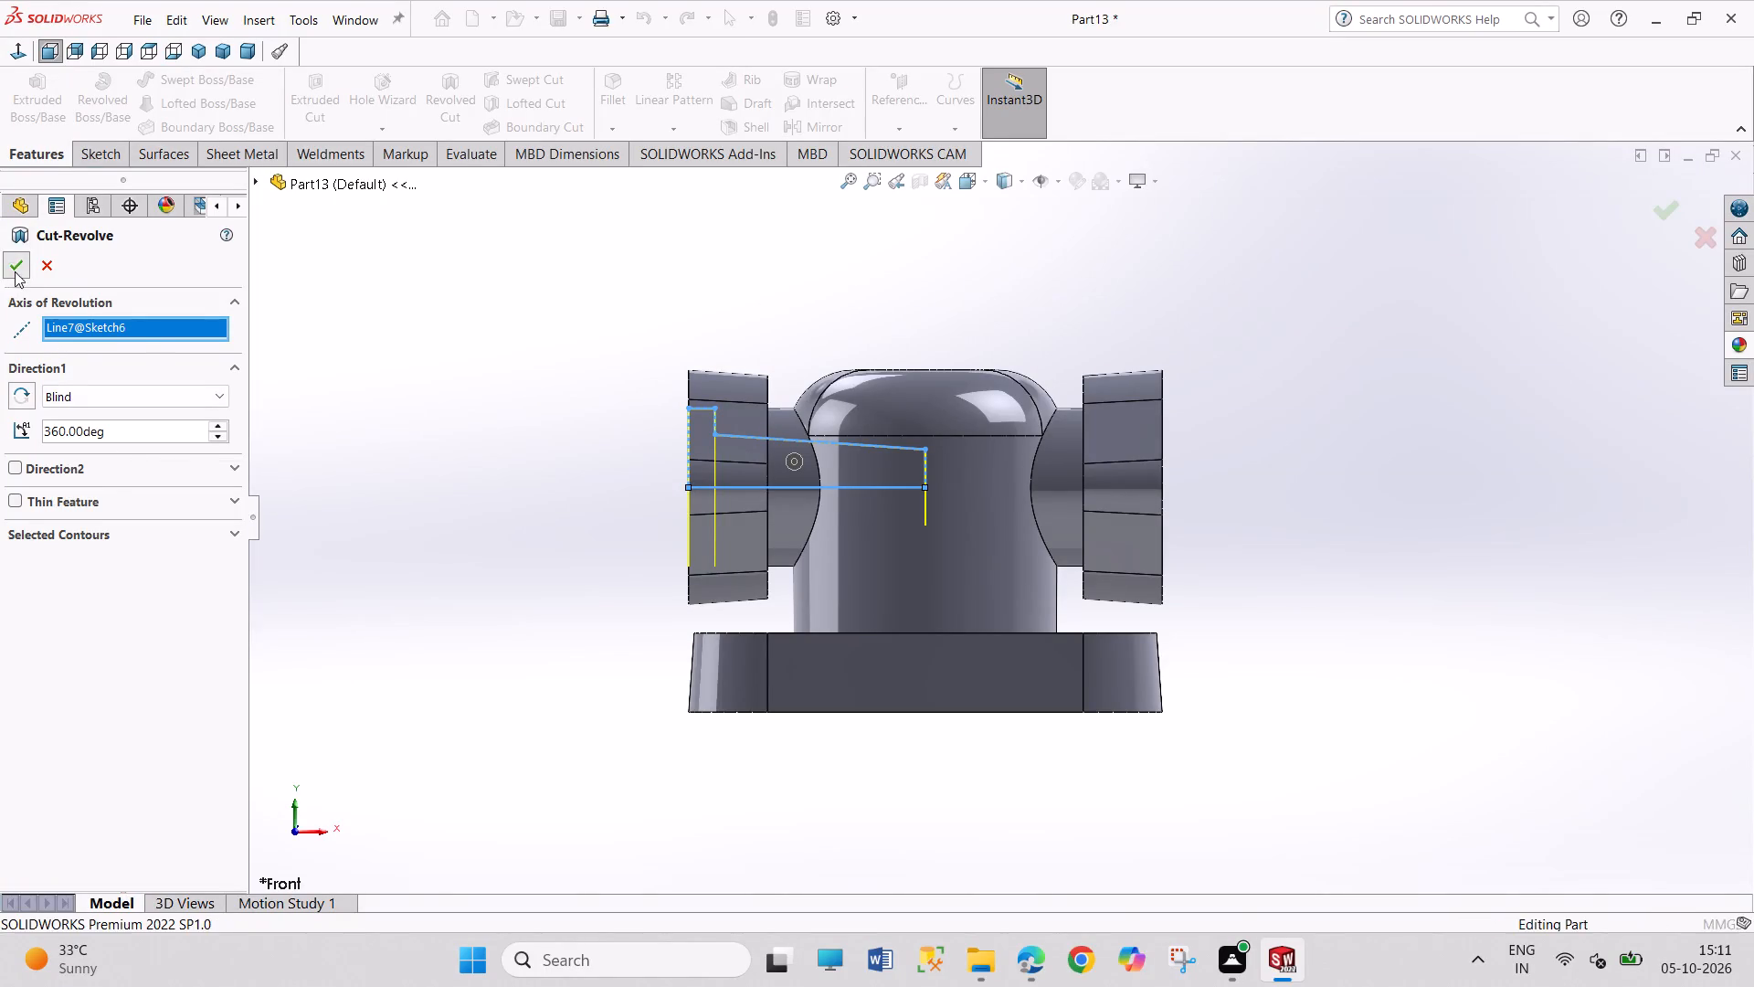
left_click_drag(287, 403, 552, 616)
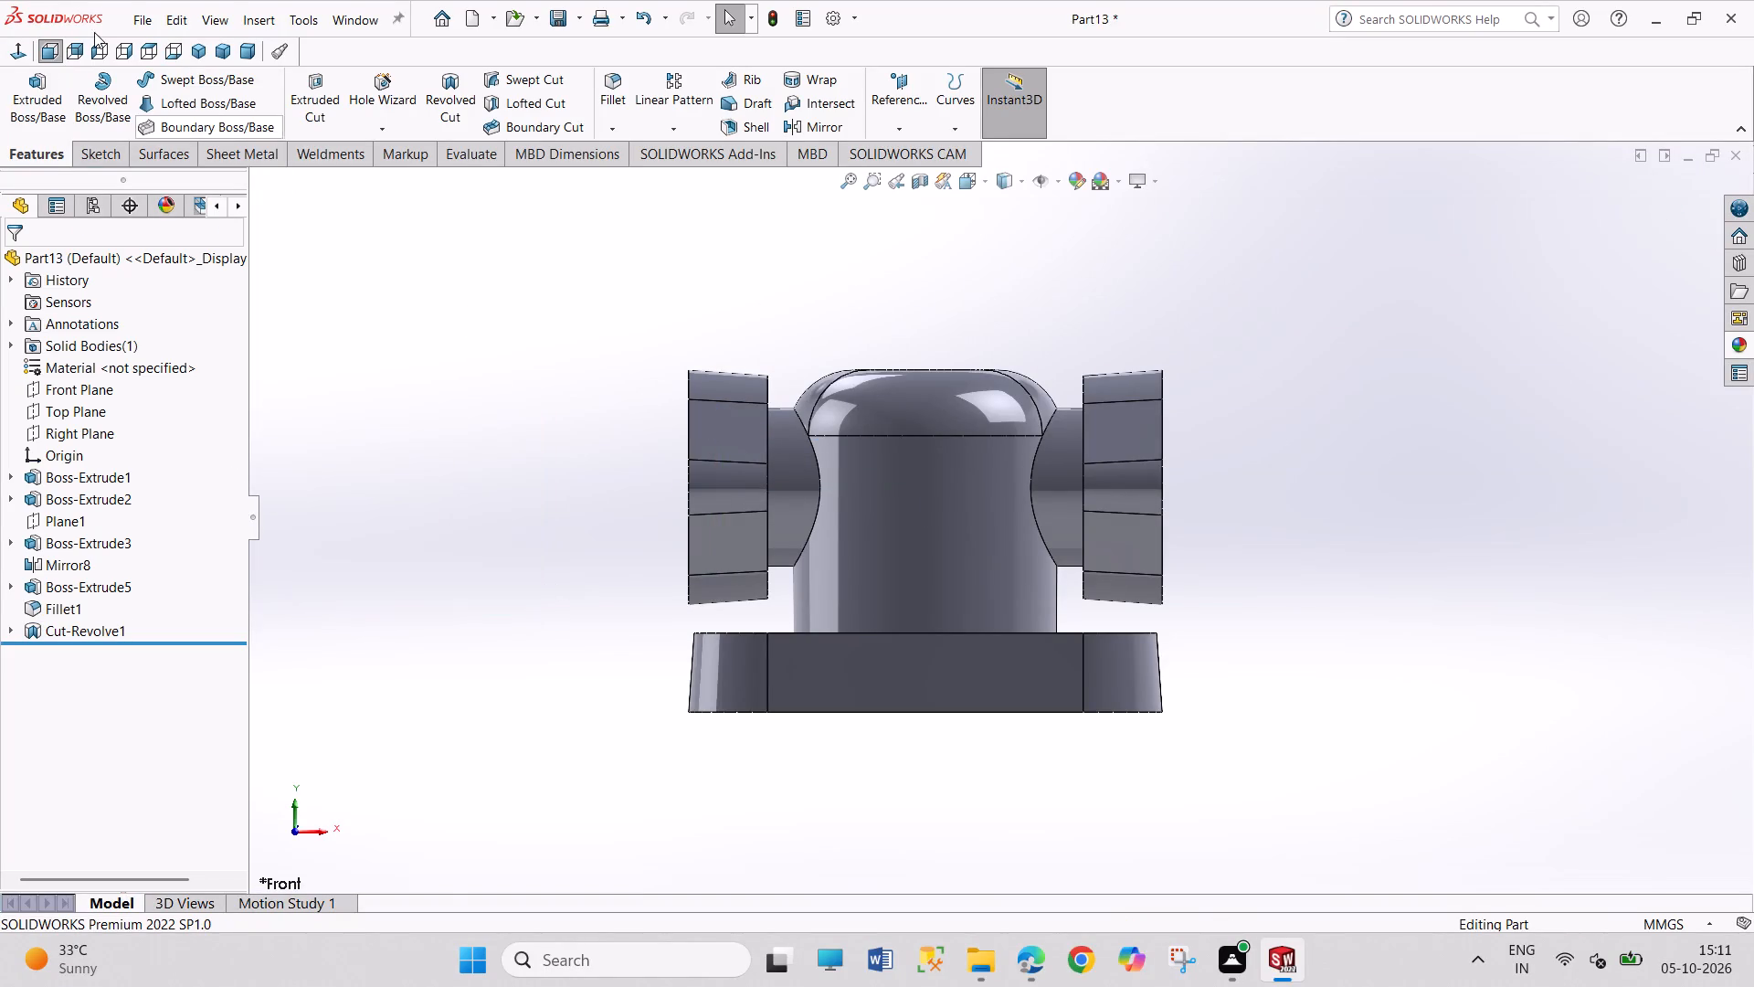
Mirror the revolved bore cut about the Right Plane to the opposite side flange.
left_click(198, 50)
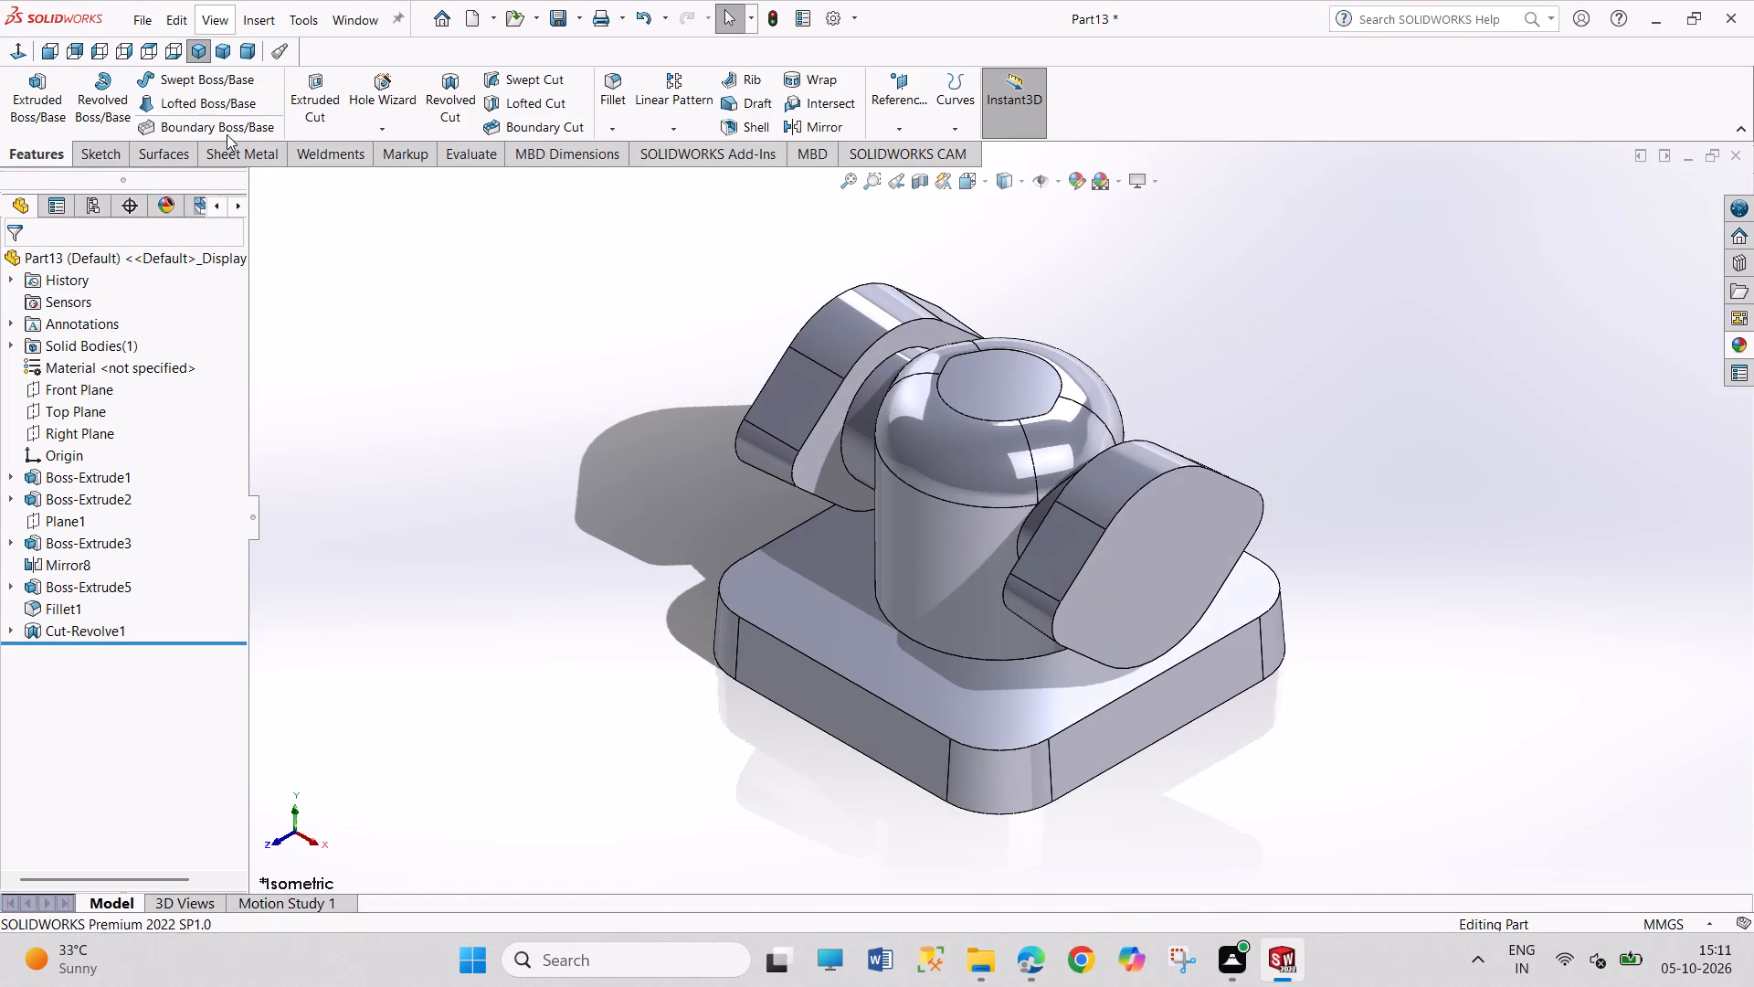
left_click_drag(359, 301, 414, 398)
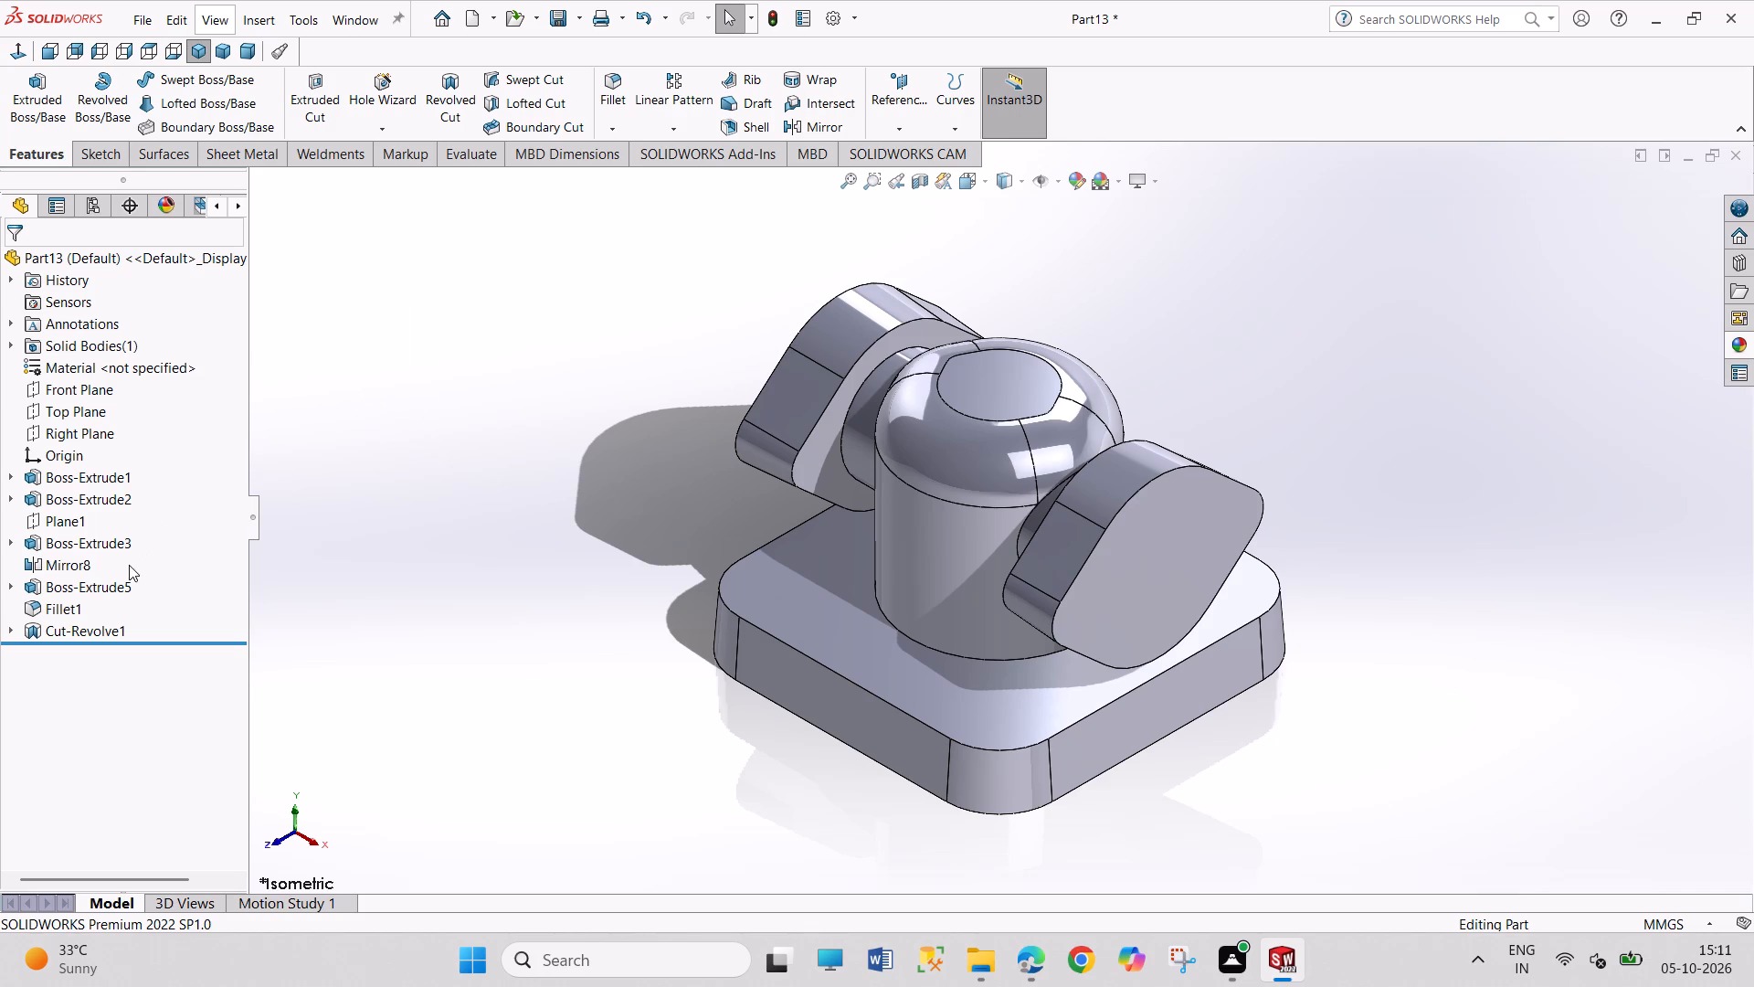
left_click(105, 625)
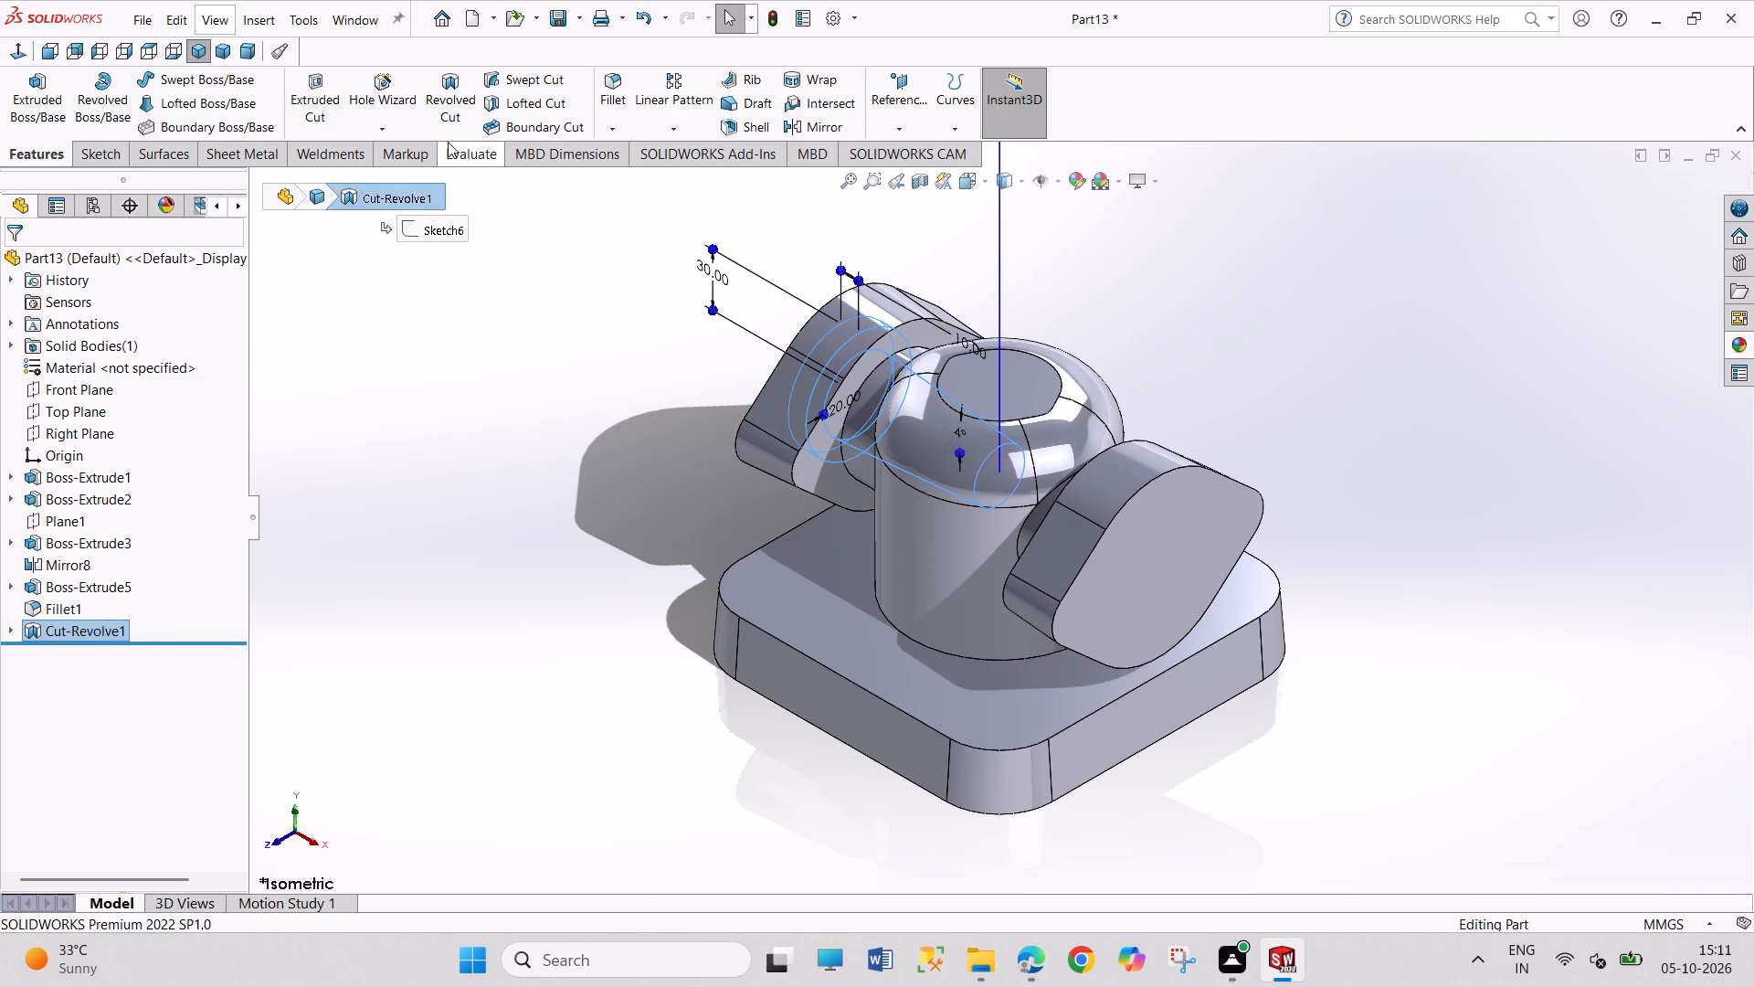
left_click(689, 130)
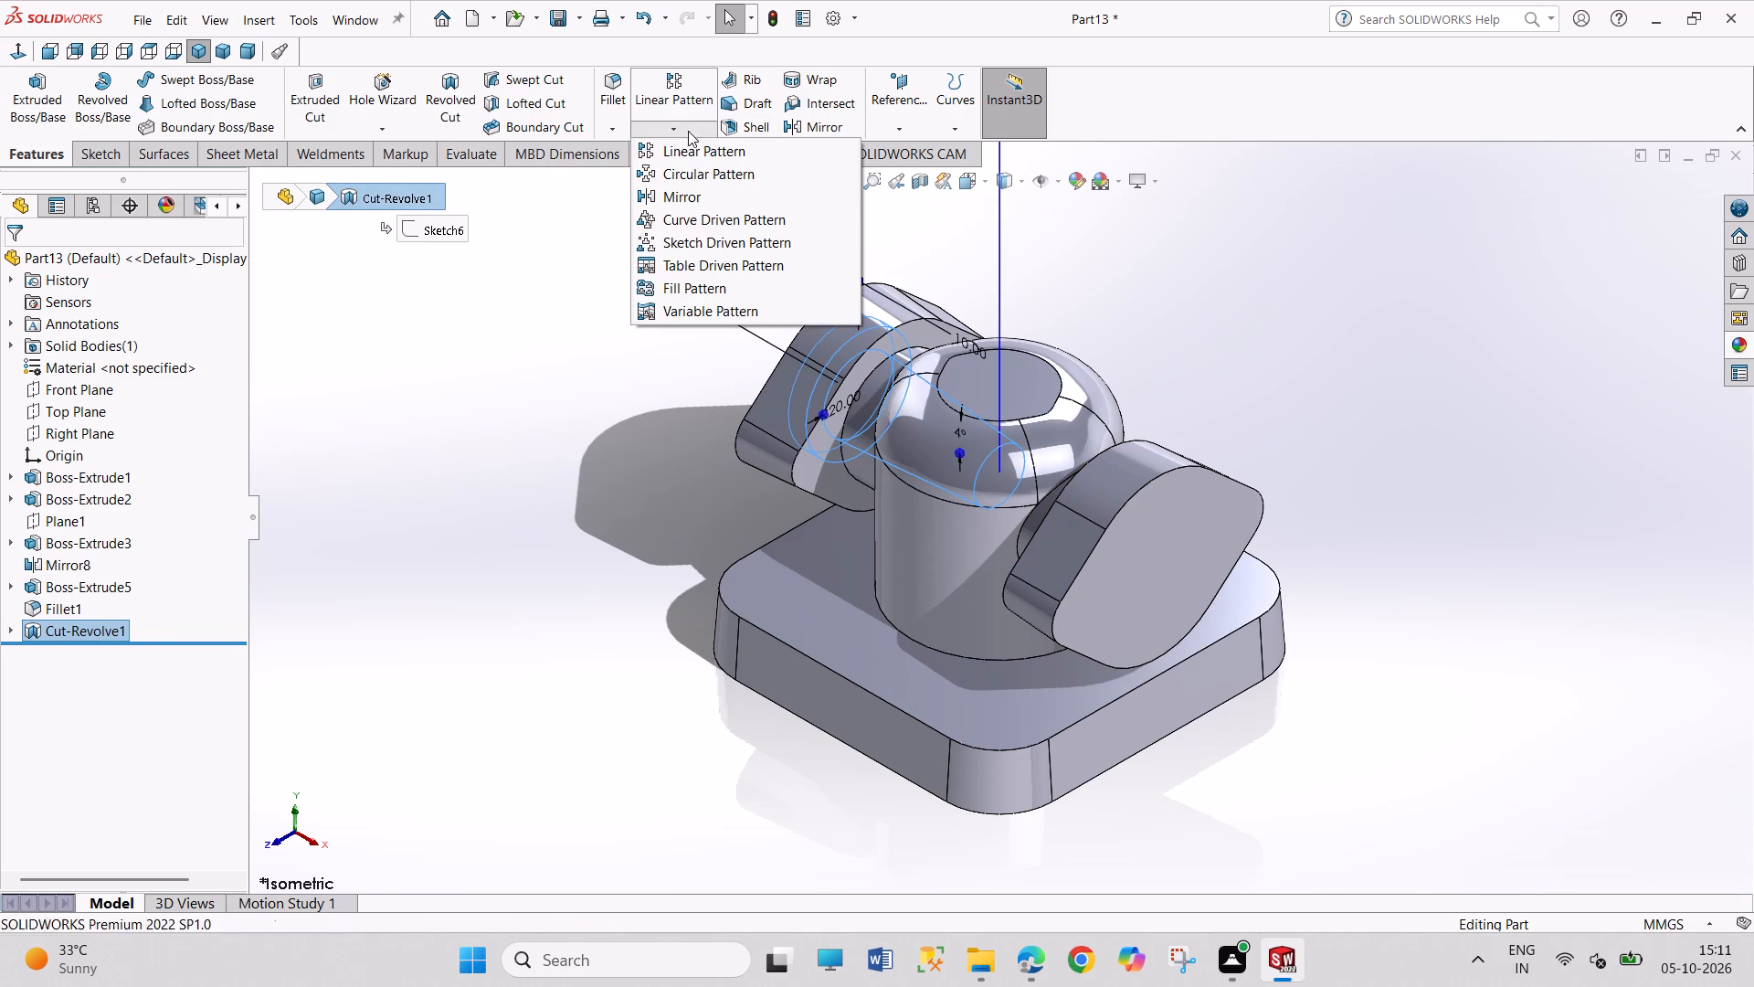
left_click(686, 206)
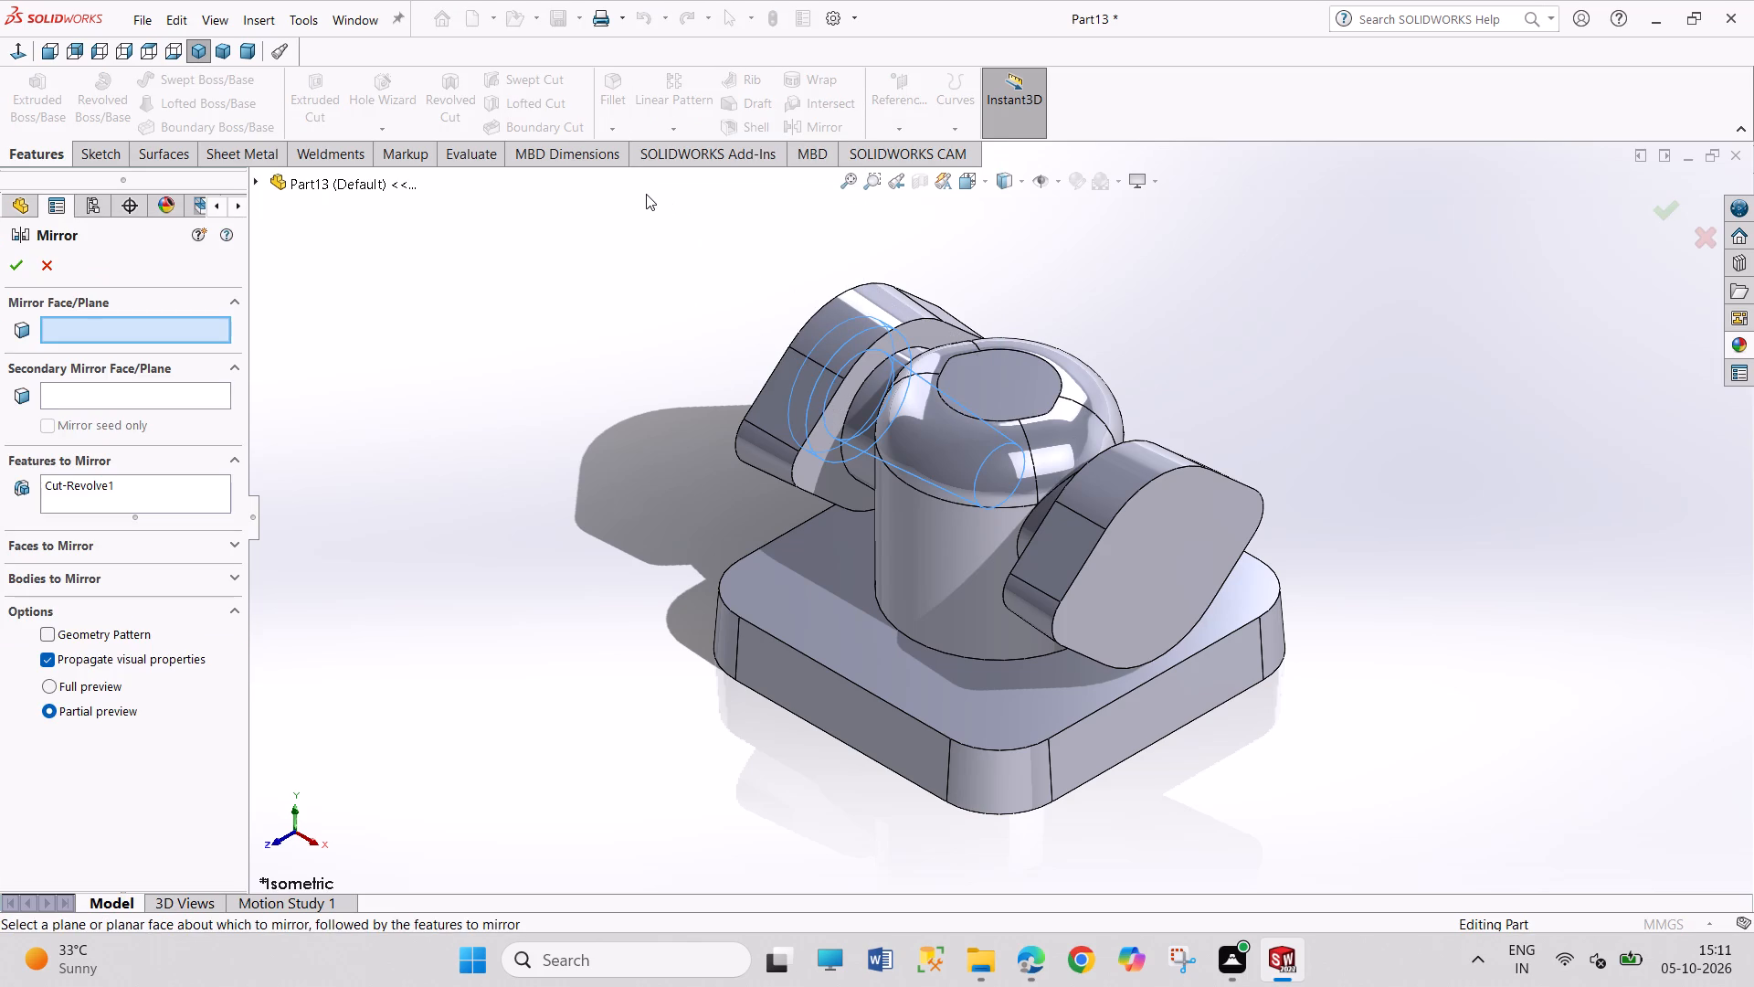
right_click(174, 497)
left_click(304, 394)
left_click(147, 339)
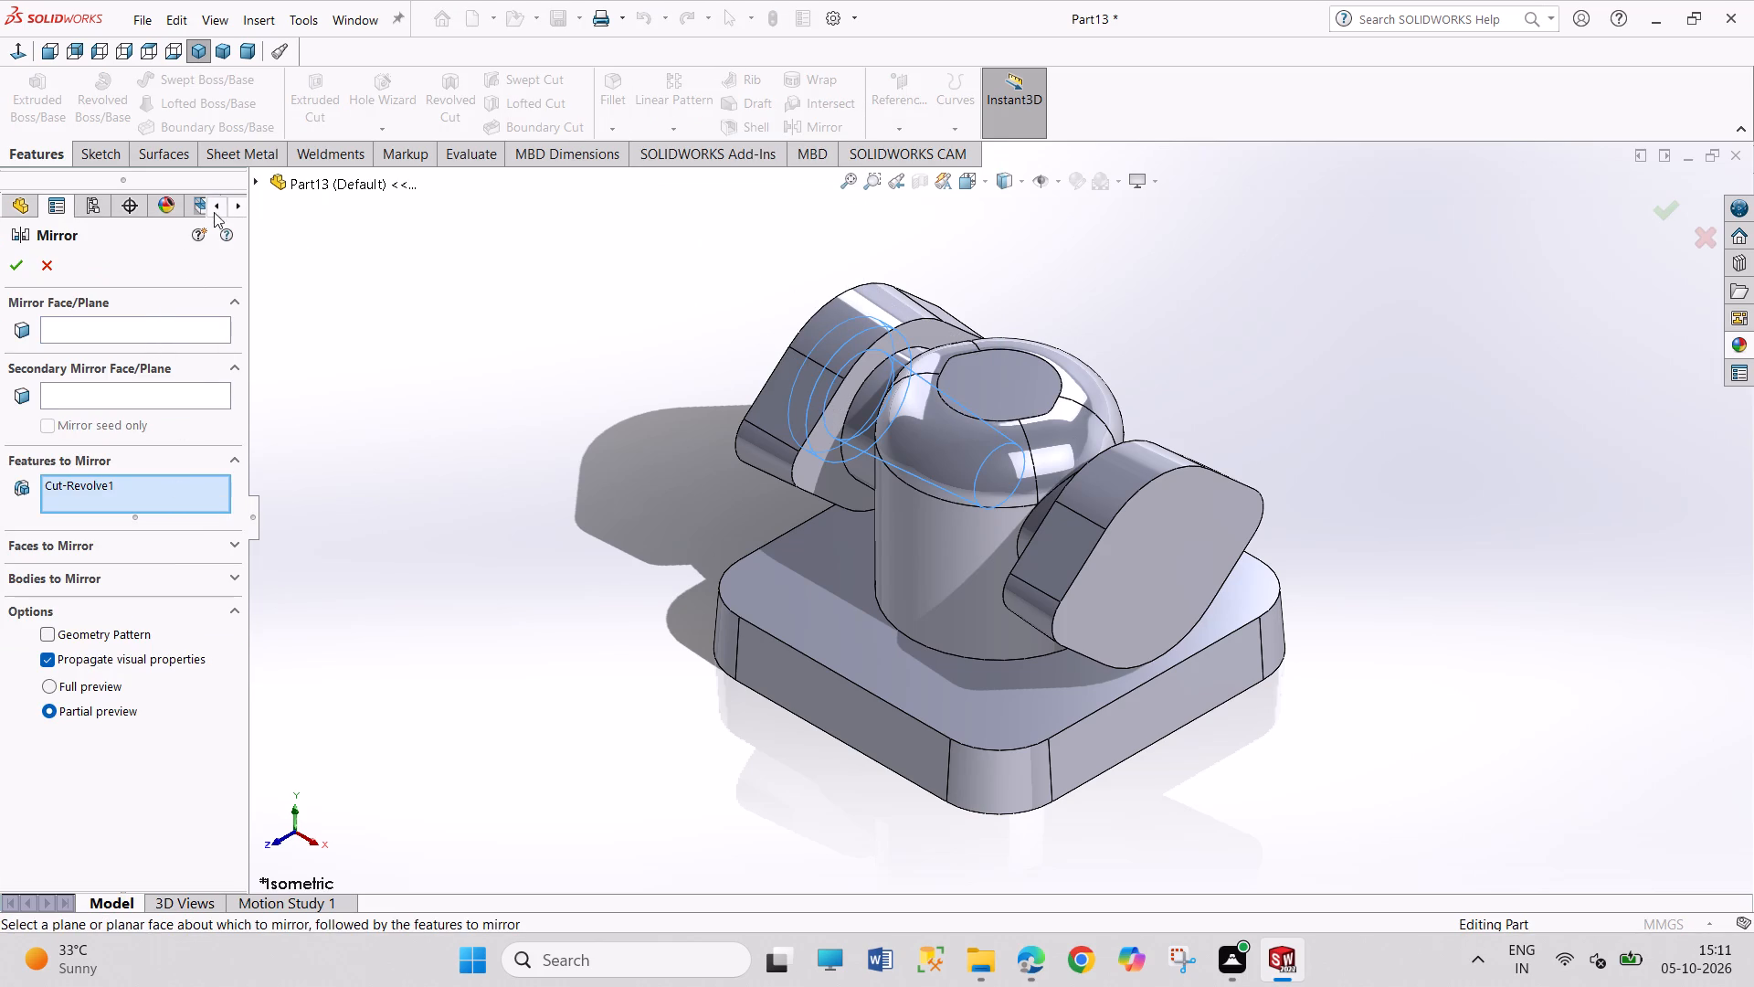
left_click(189, 334)
left_click(258, 186)
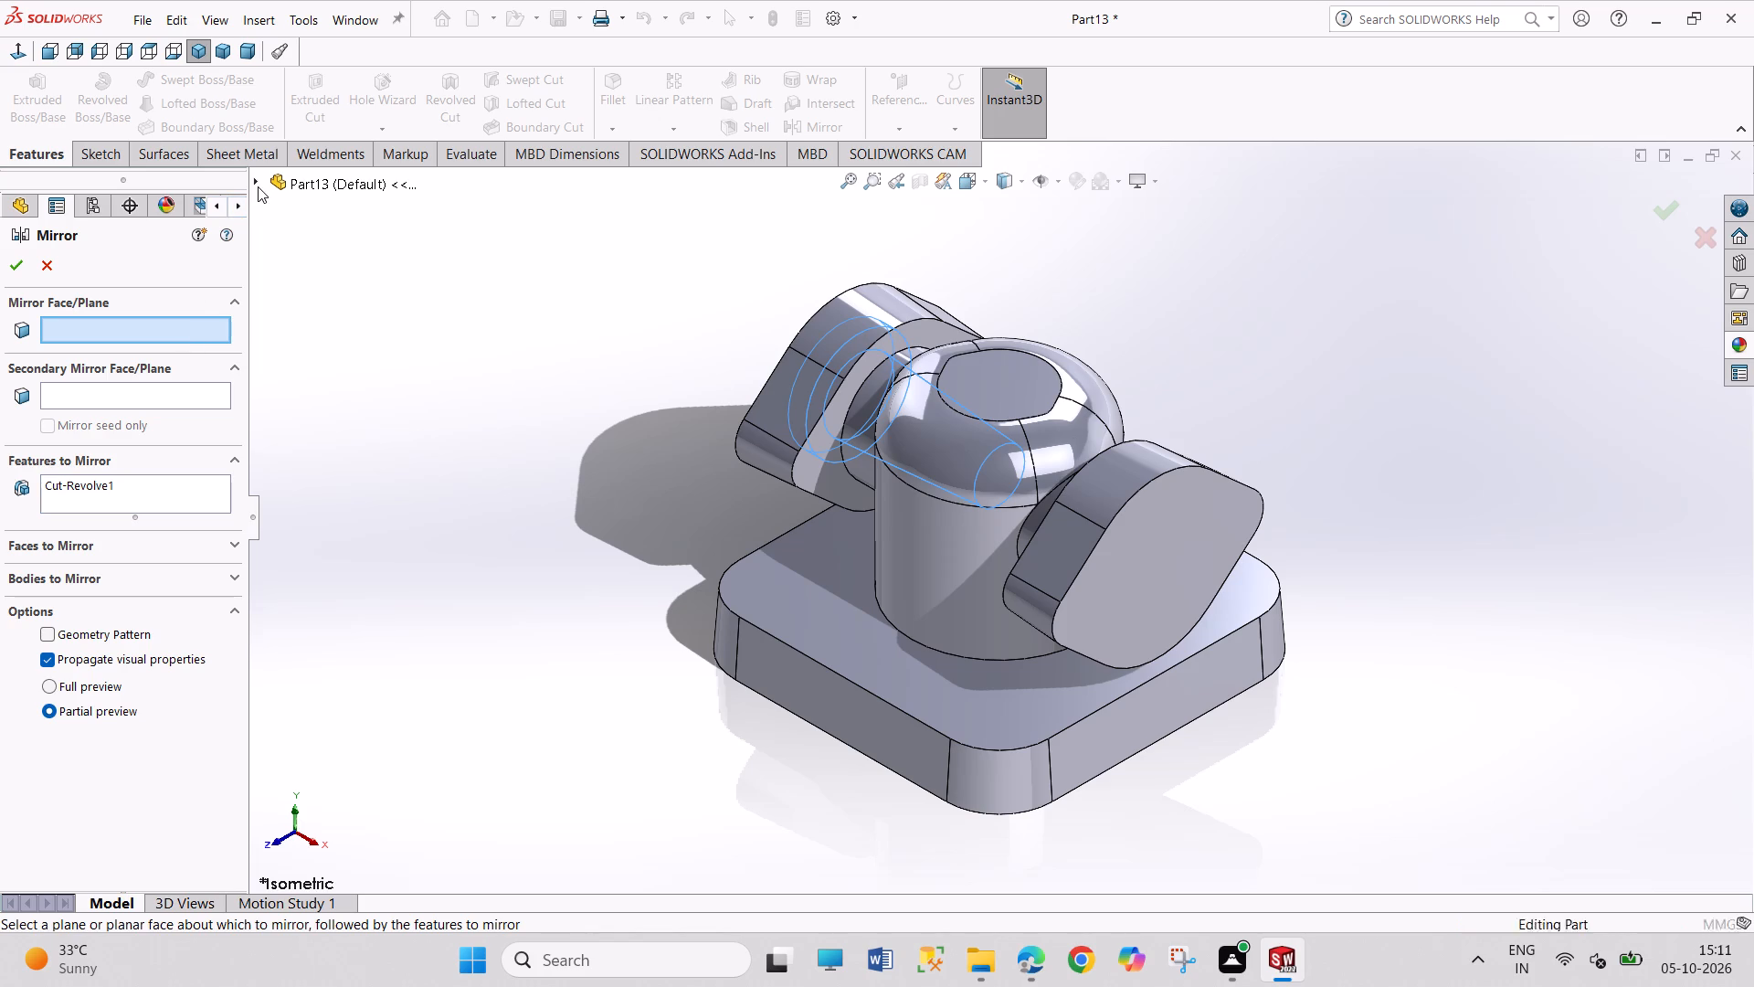
left_click(312, 364)
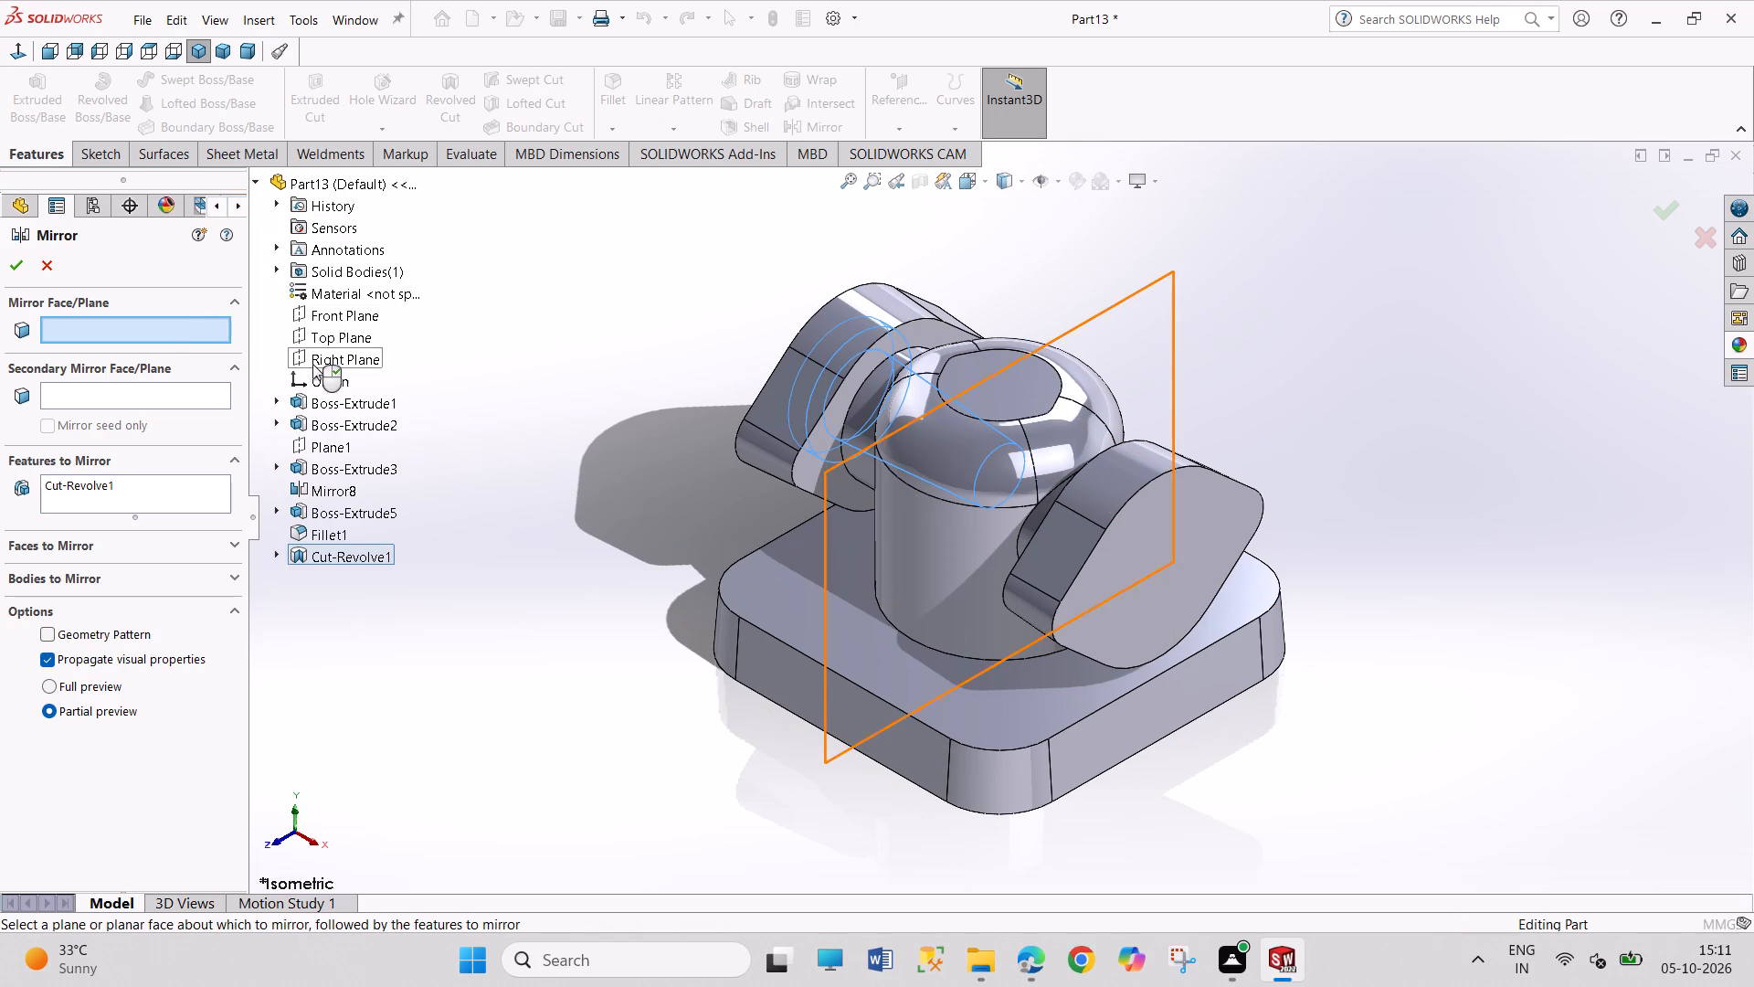
left_click(15, 267)
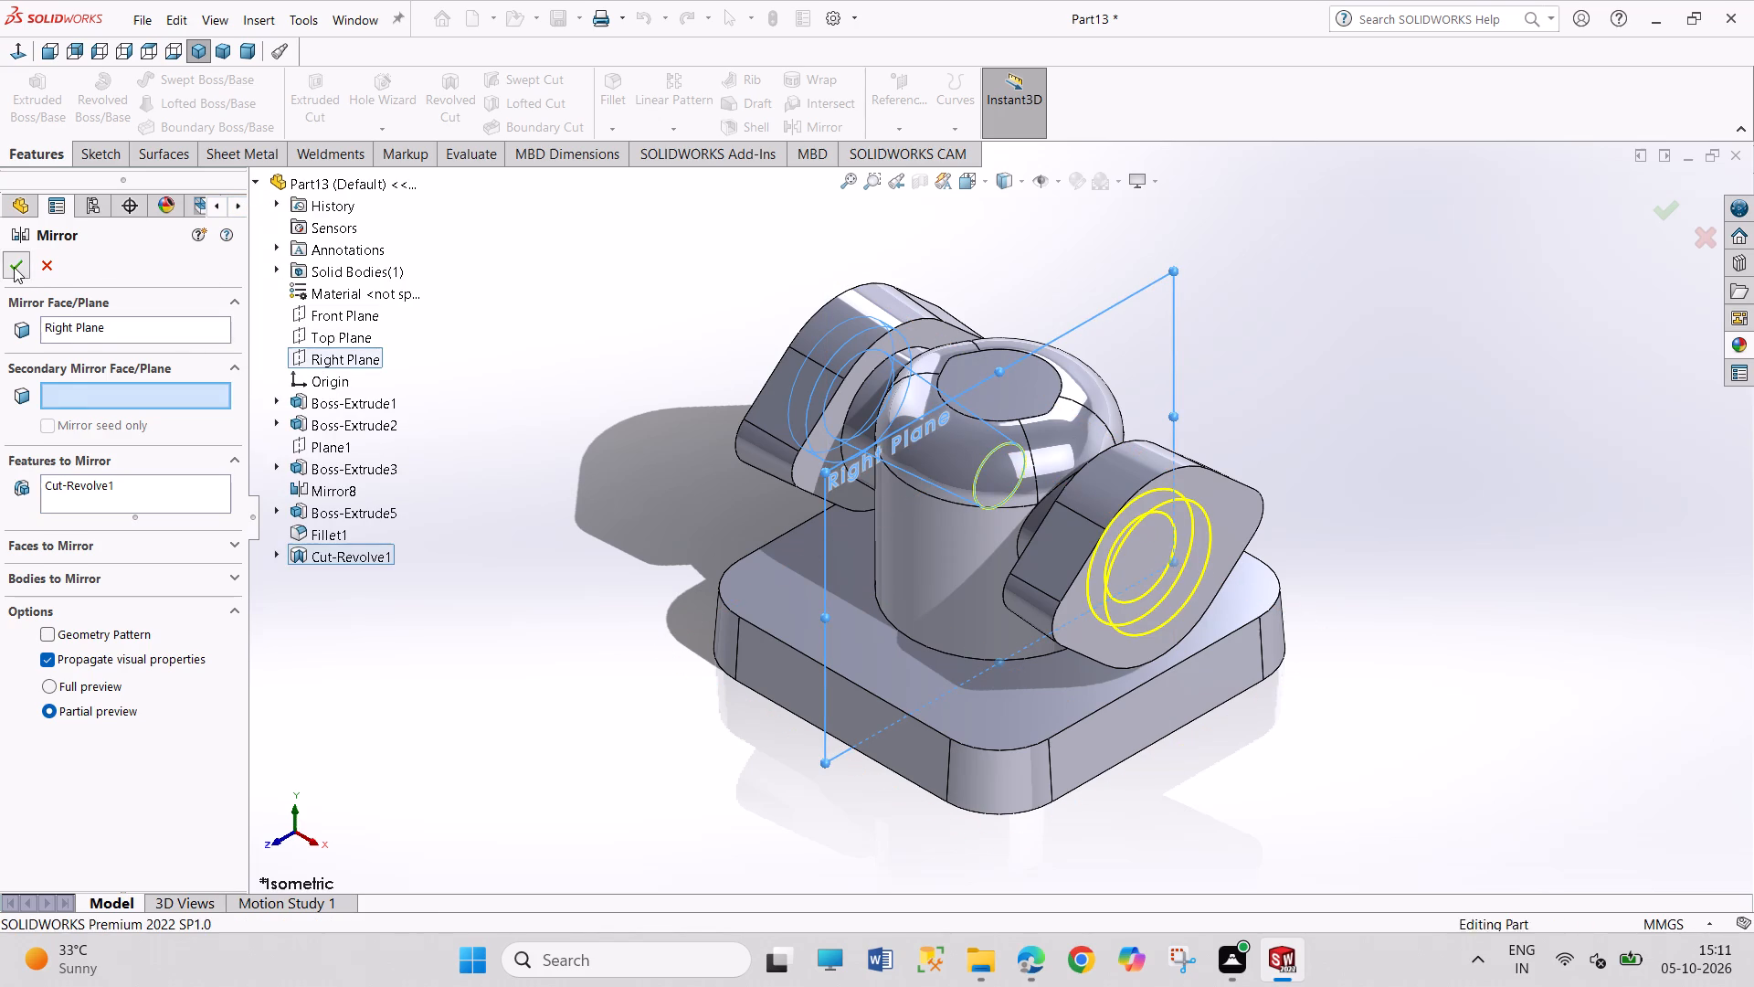
left_click_drag(518, 379, 573, 495)
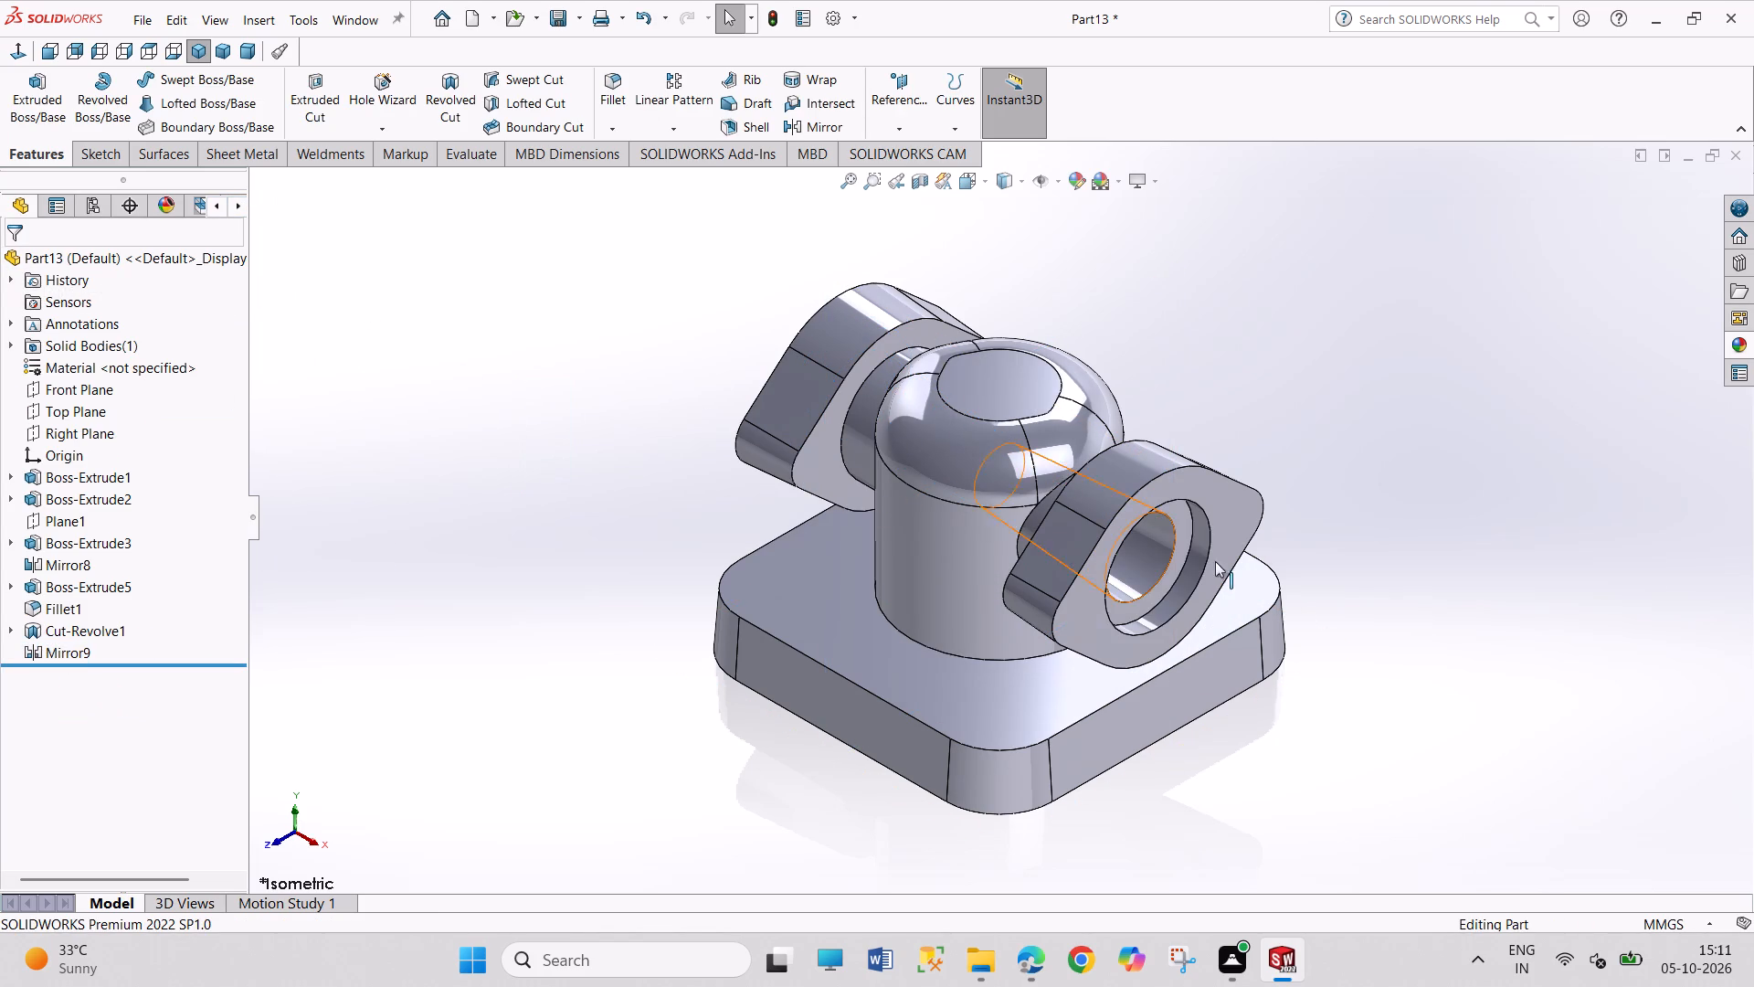
Examine the mirrored side bore and the passage through the body from several angles.
scroll(1281, 568, "down", 2)
scroll(1220, 510, "up", 1)
middle_click_drag(1222, 504, 1229, 489)
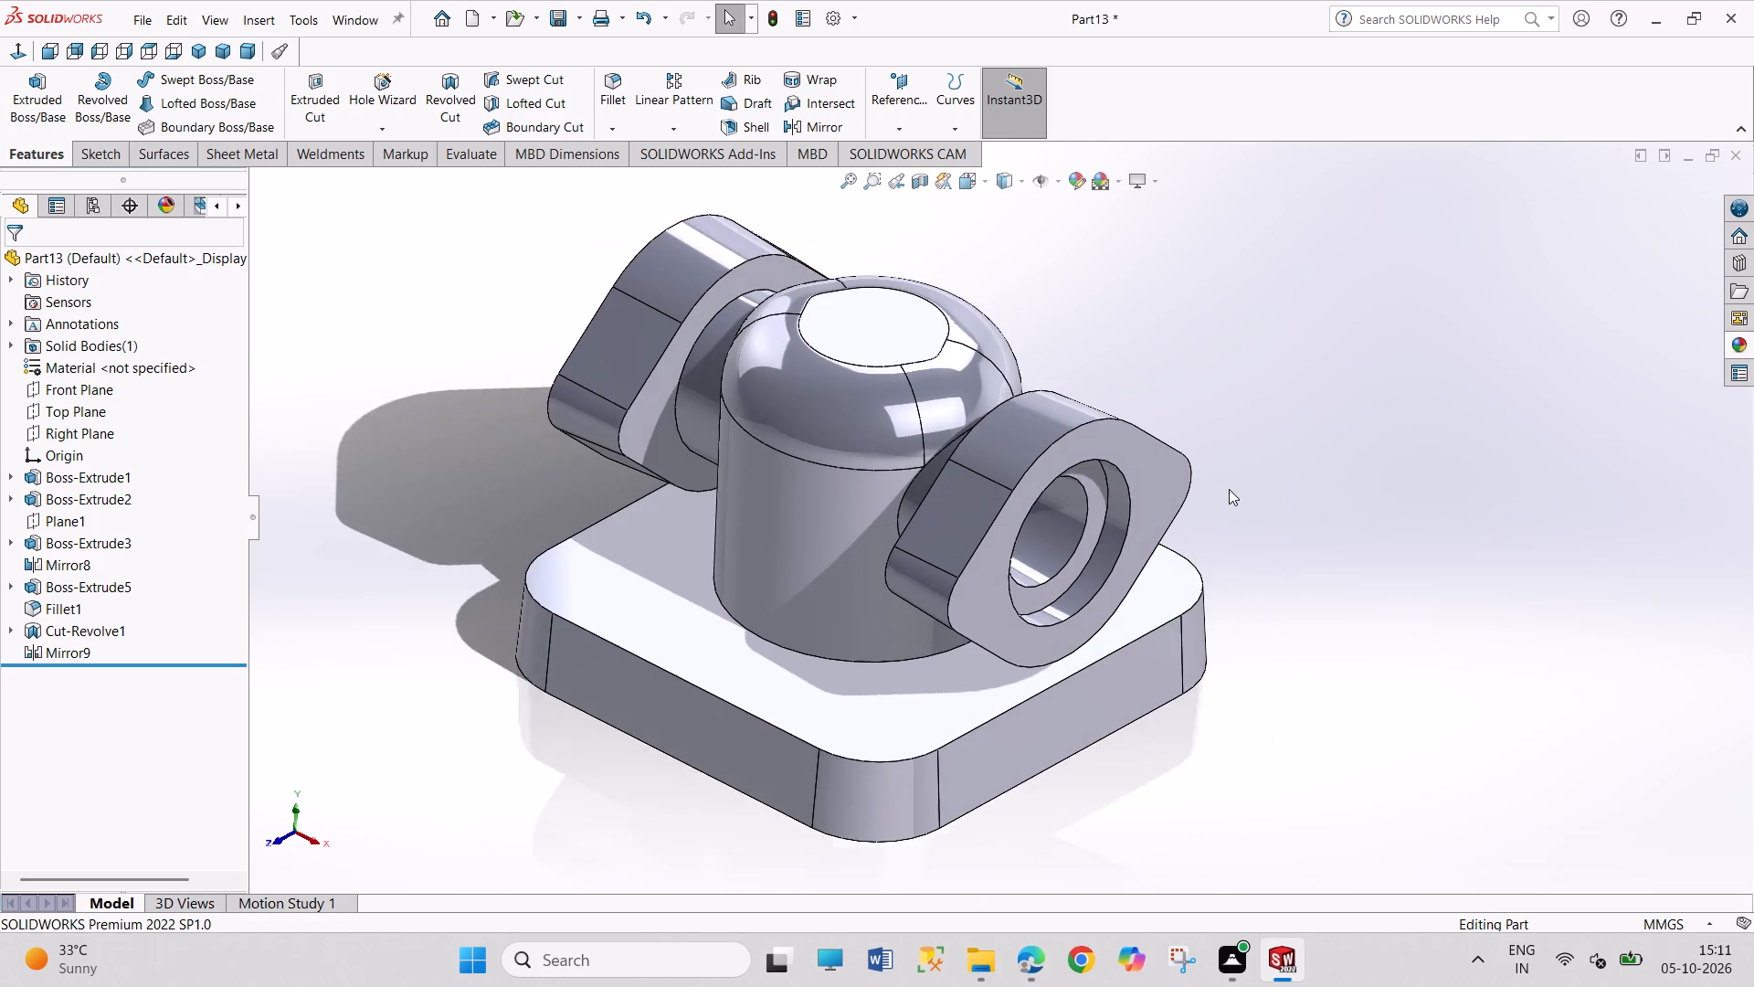
scroll(1229, 525, "down", 3)
scroll(1164, 665, "up", 3)
middle_click_drag(1193, 668, 1134, 642)
scroll(1193, 668, "up", 1)
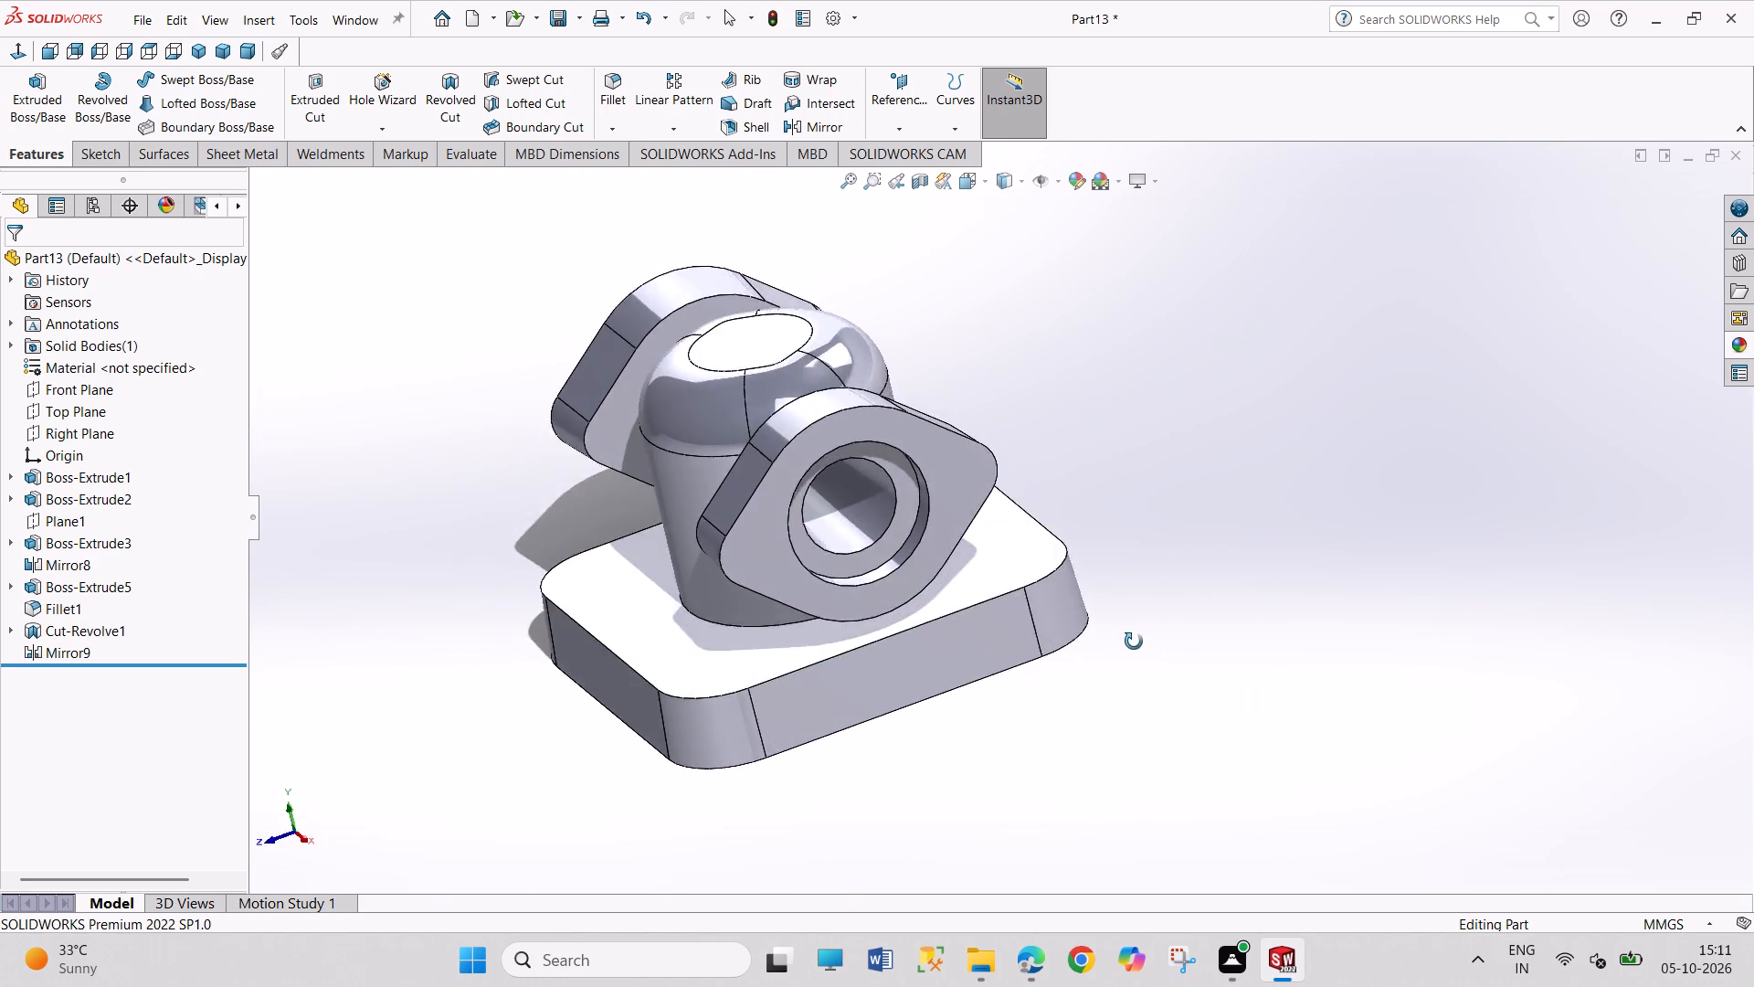
middle_click_drag(1134, 642, 1098, 545)
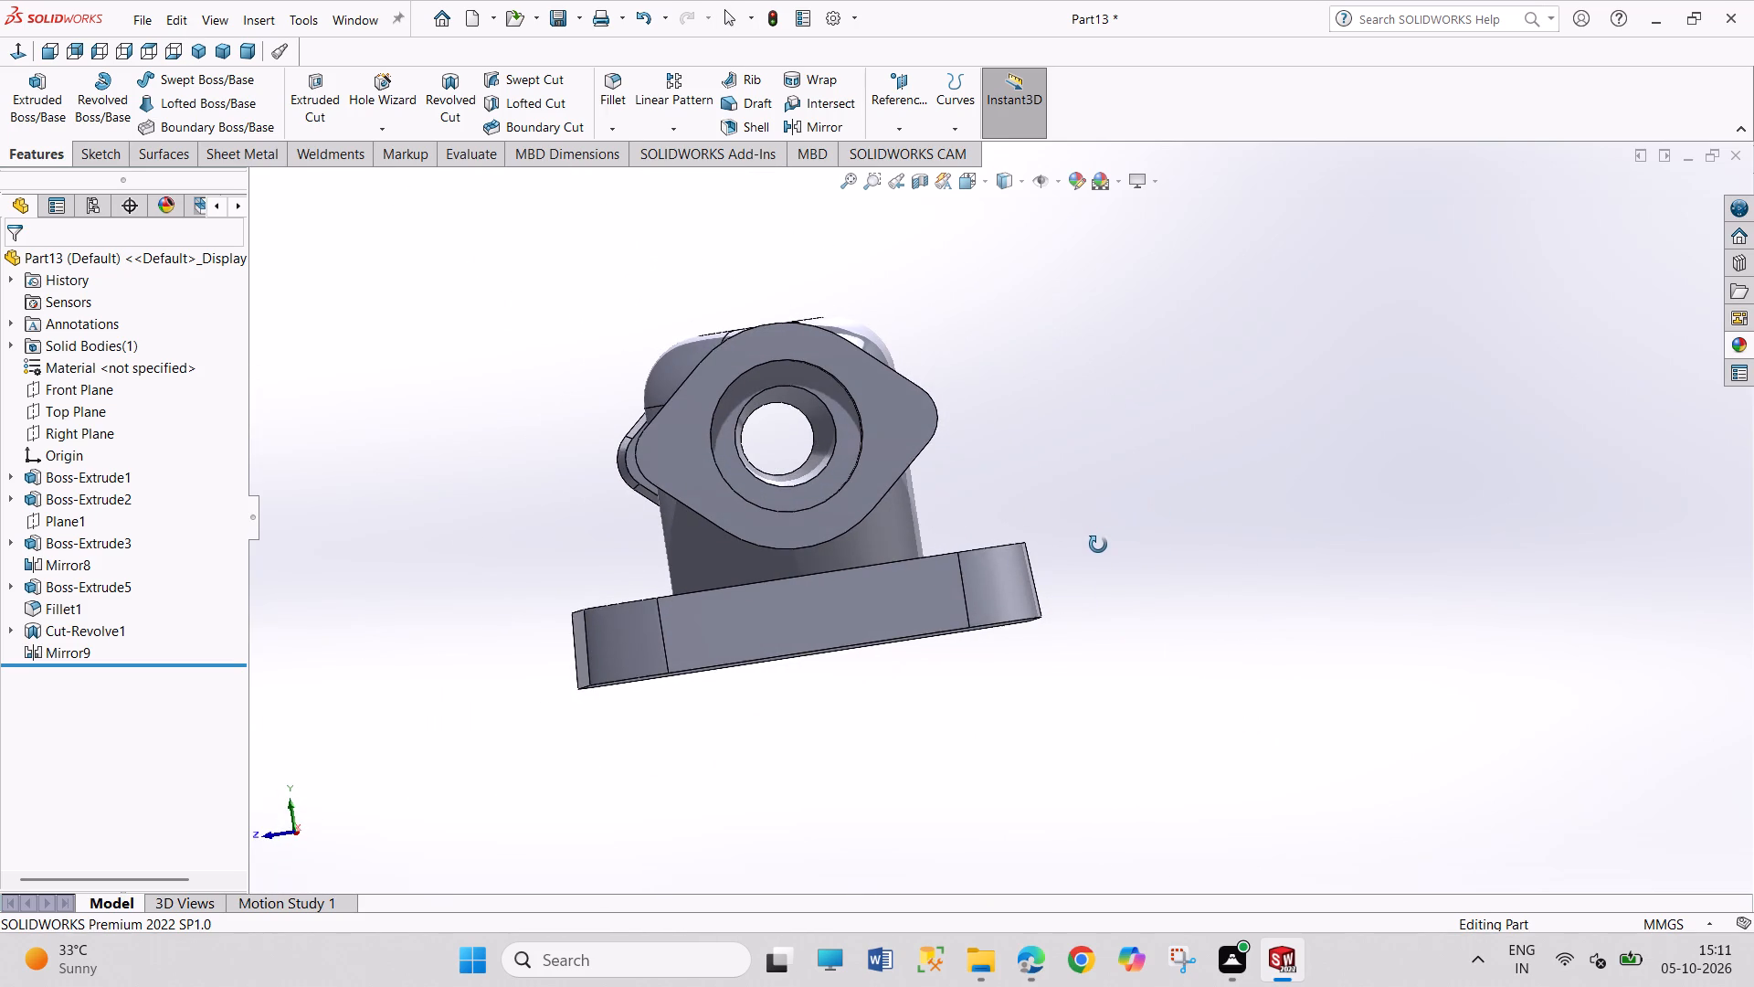
middle_click_drag(1098, 545, 1098, 547)
scroll(914, 664, "down", 2)
scroll(898, 663, "up", 5)
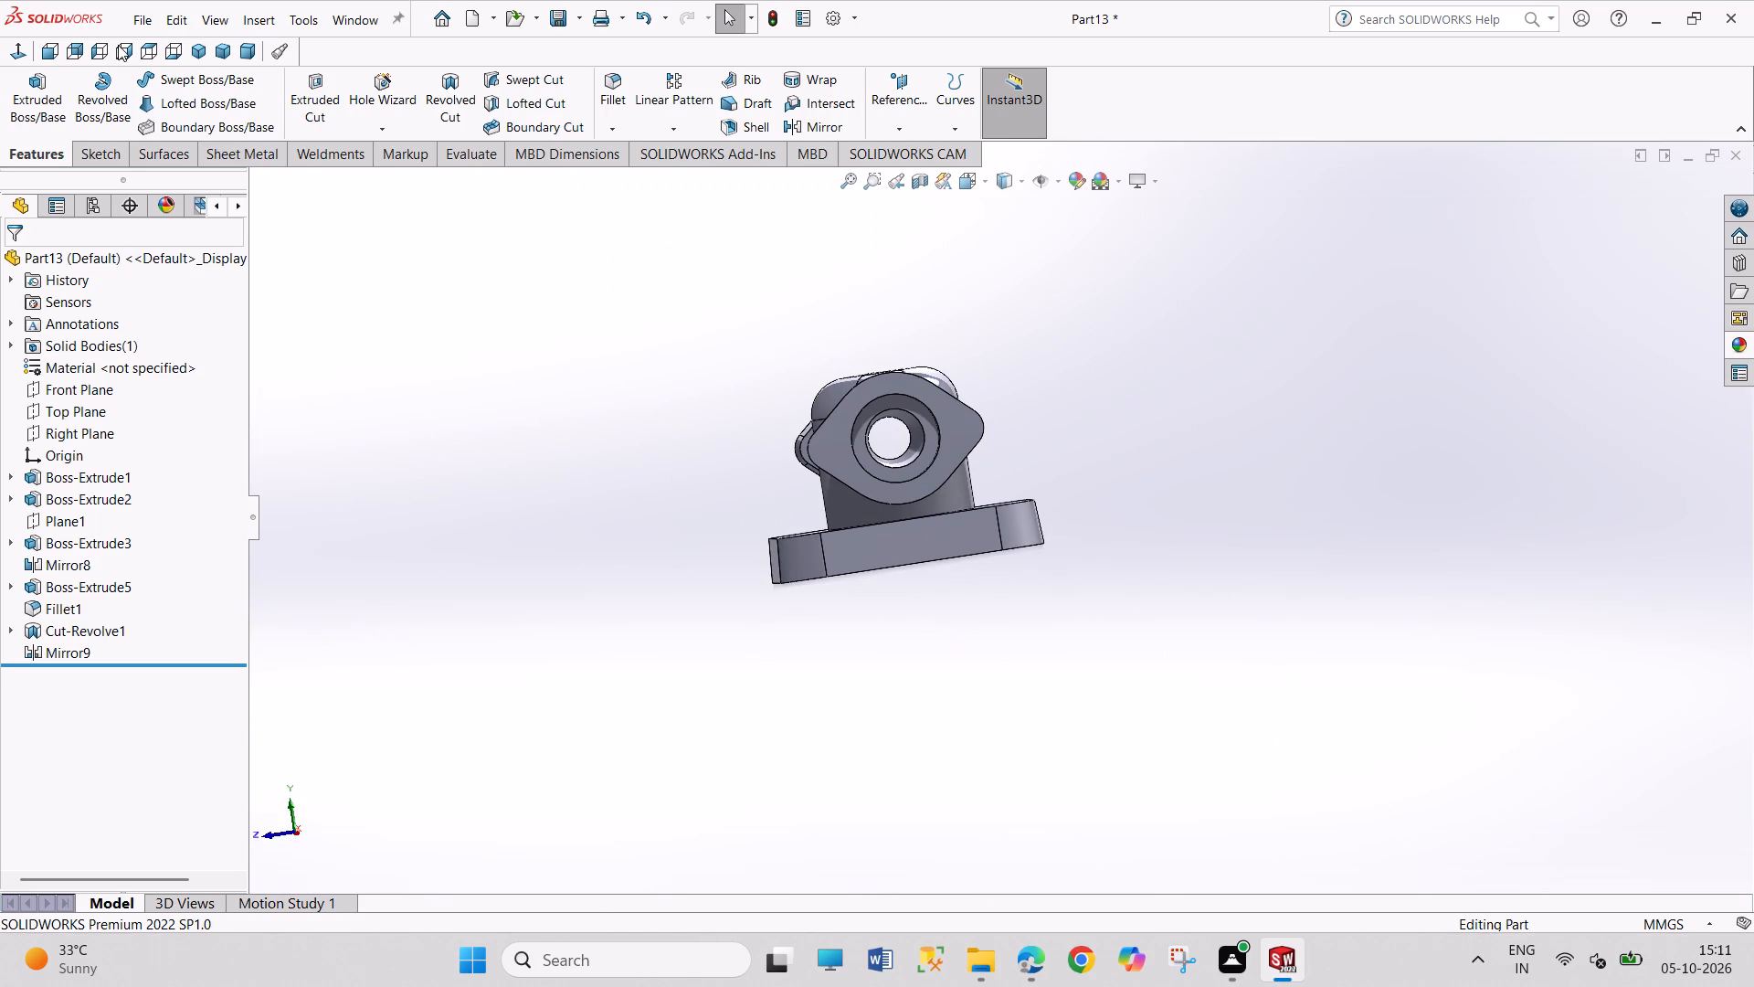
left_click(192, 51)
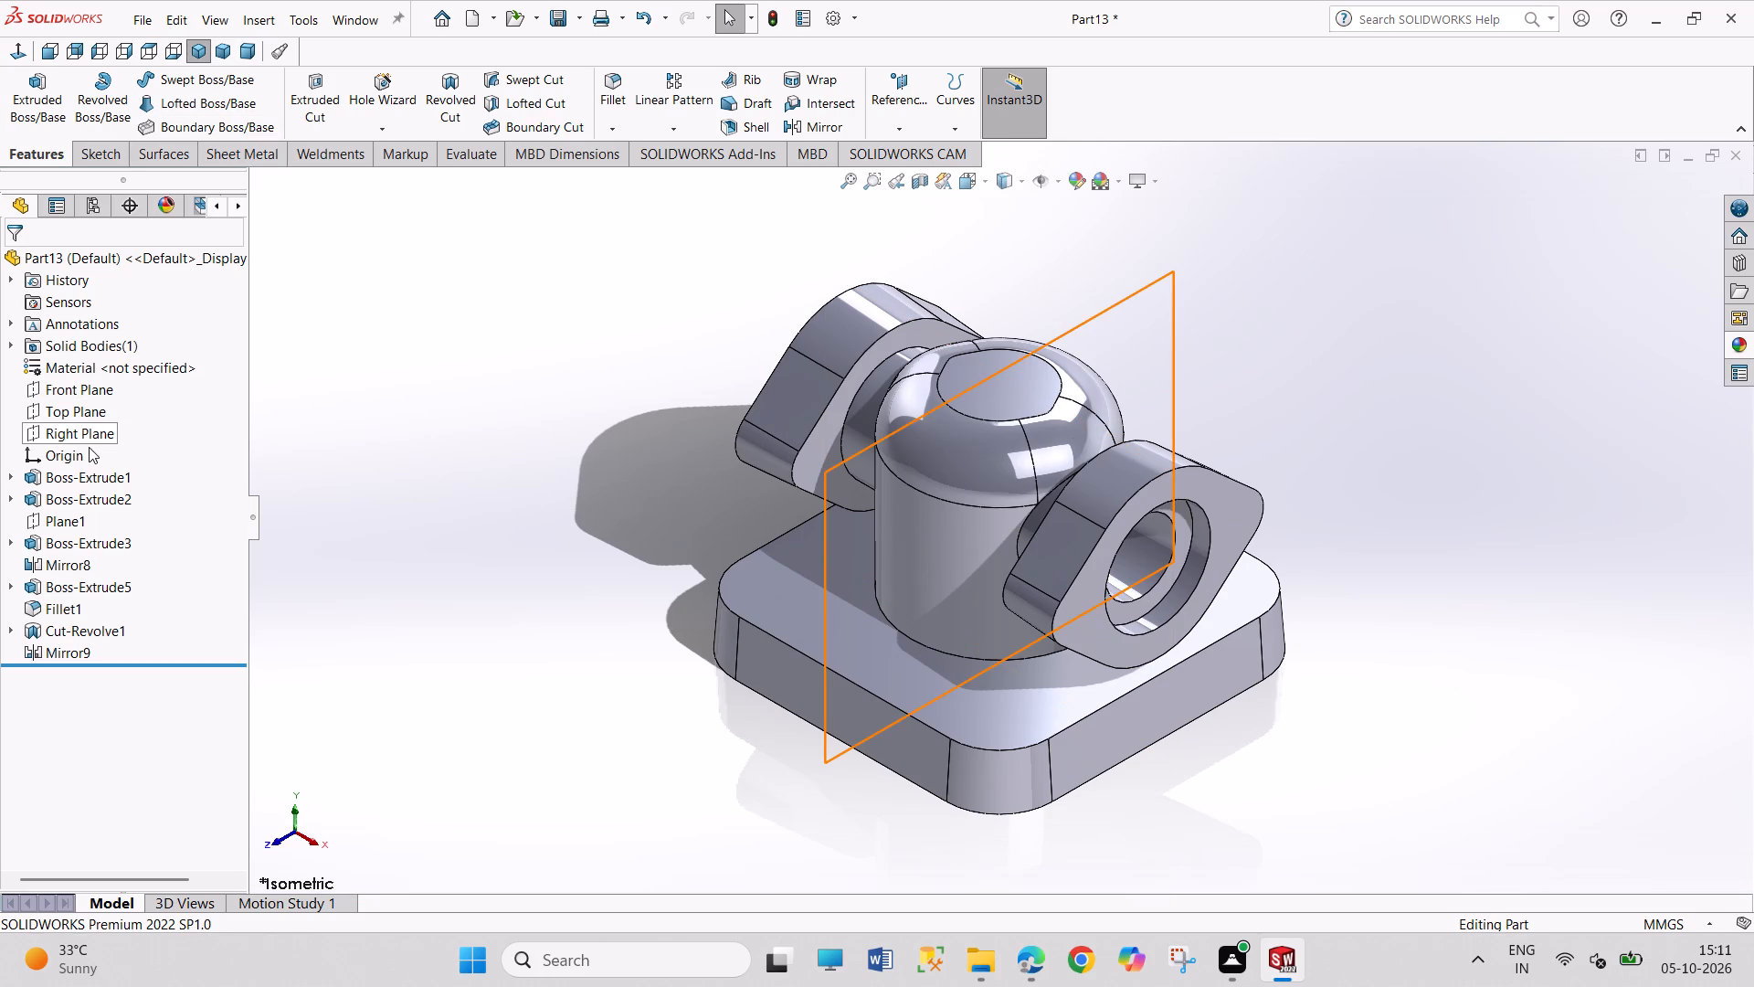
Start a new sketch on the Front Plane for the vertical bore through the base.
left_click(99, 384)
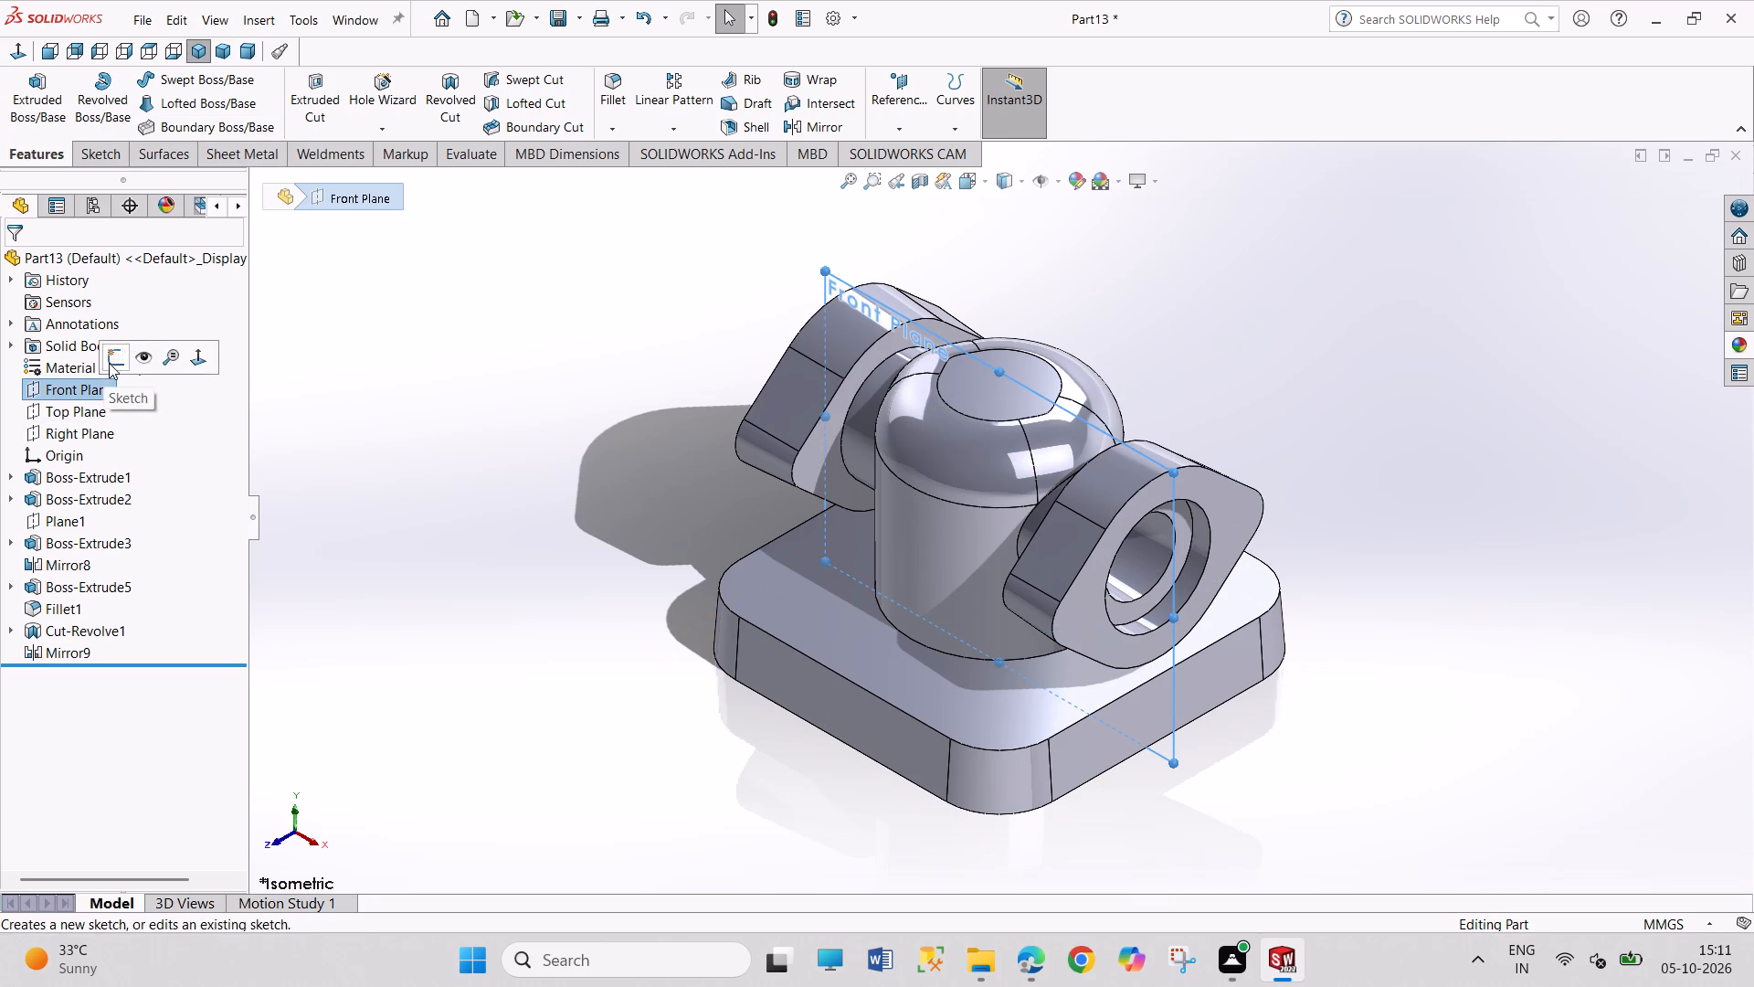
left_click(110, 363)
left_click_drag(1467, 568, 1518, 674)
scroll(1463, 578, "up", 1)
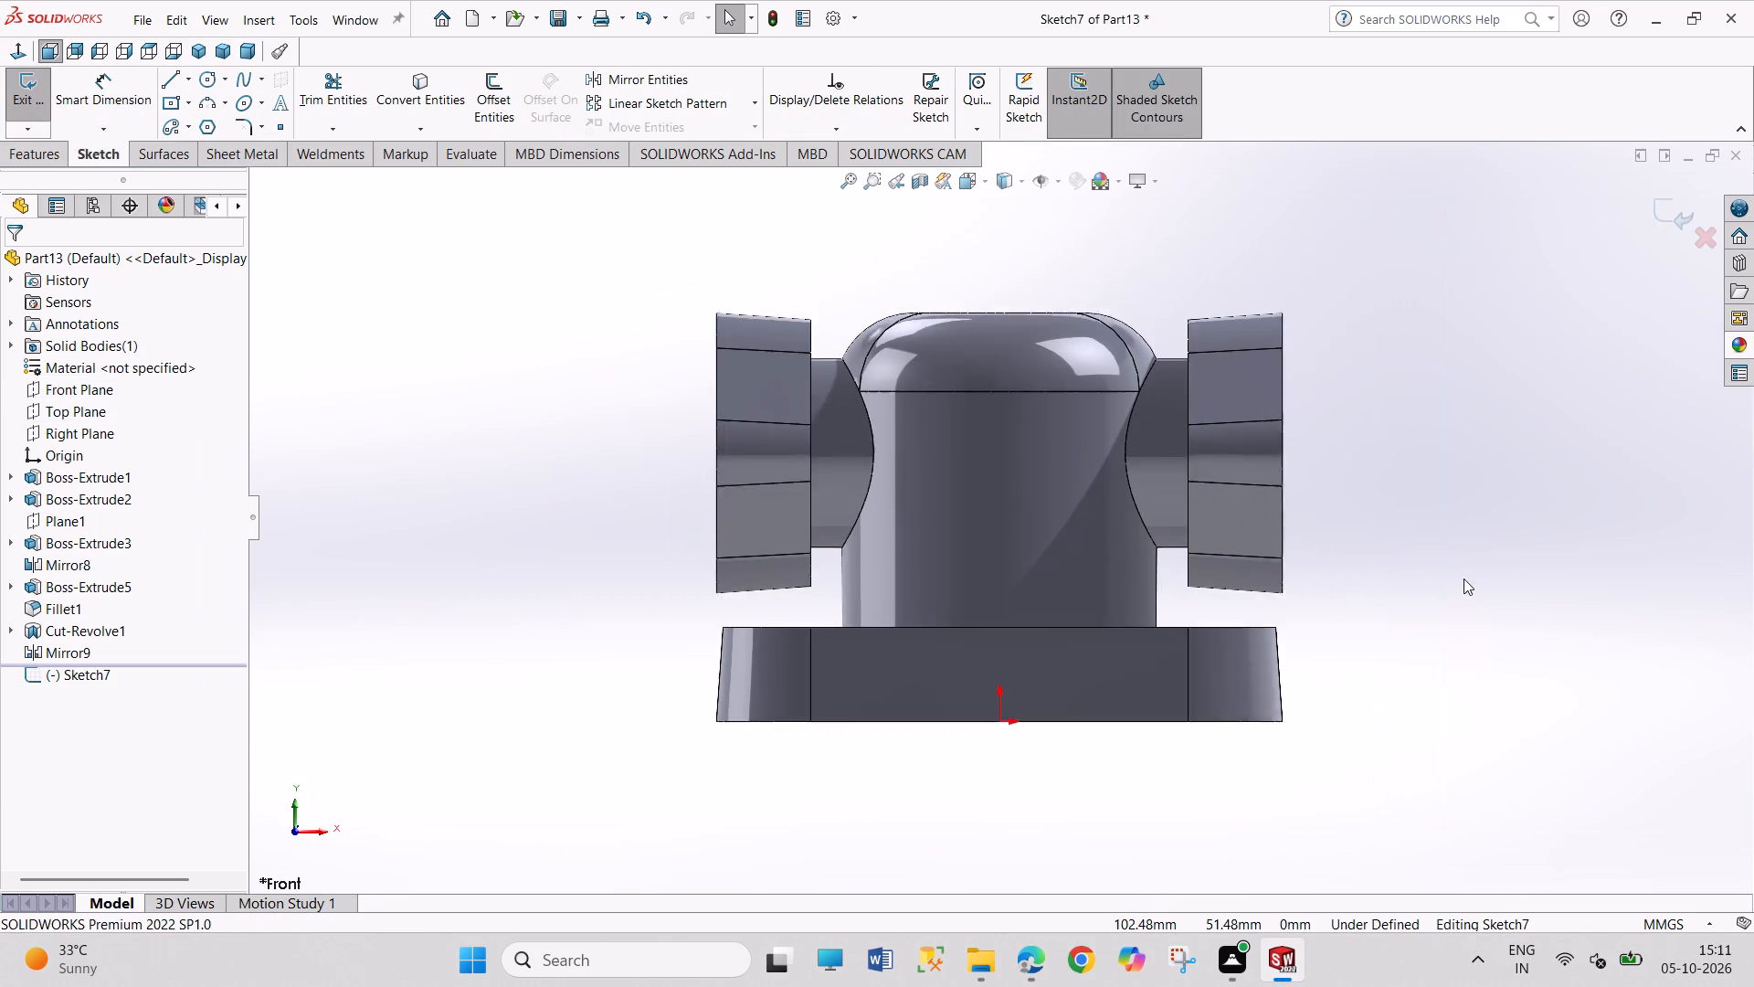
scroll(1463, 578, "up", 5)
scroll(924, 392, "down", 1)
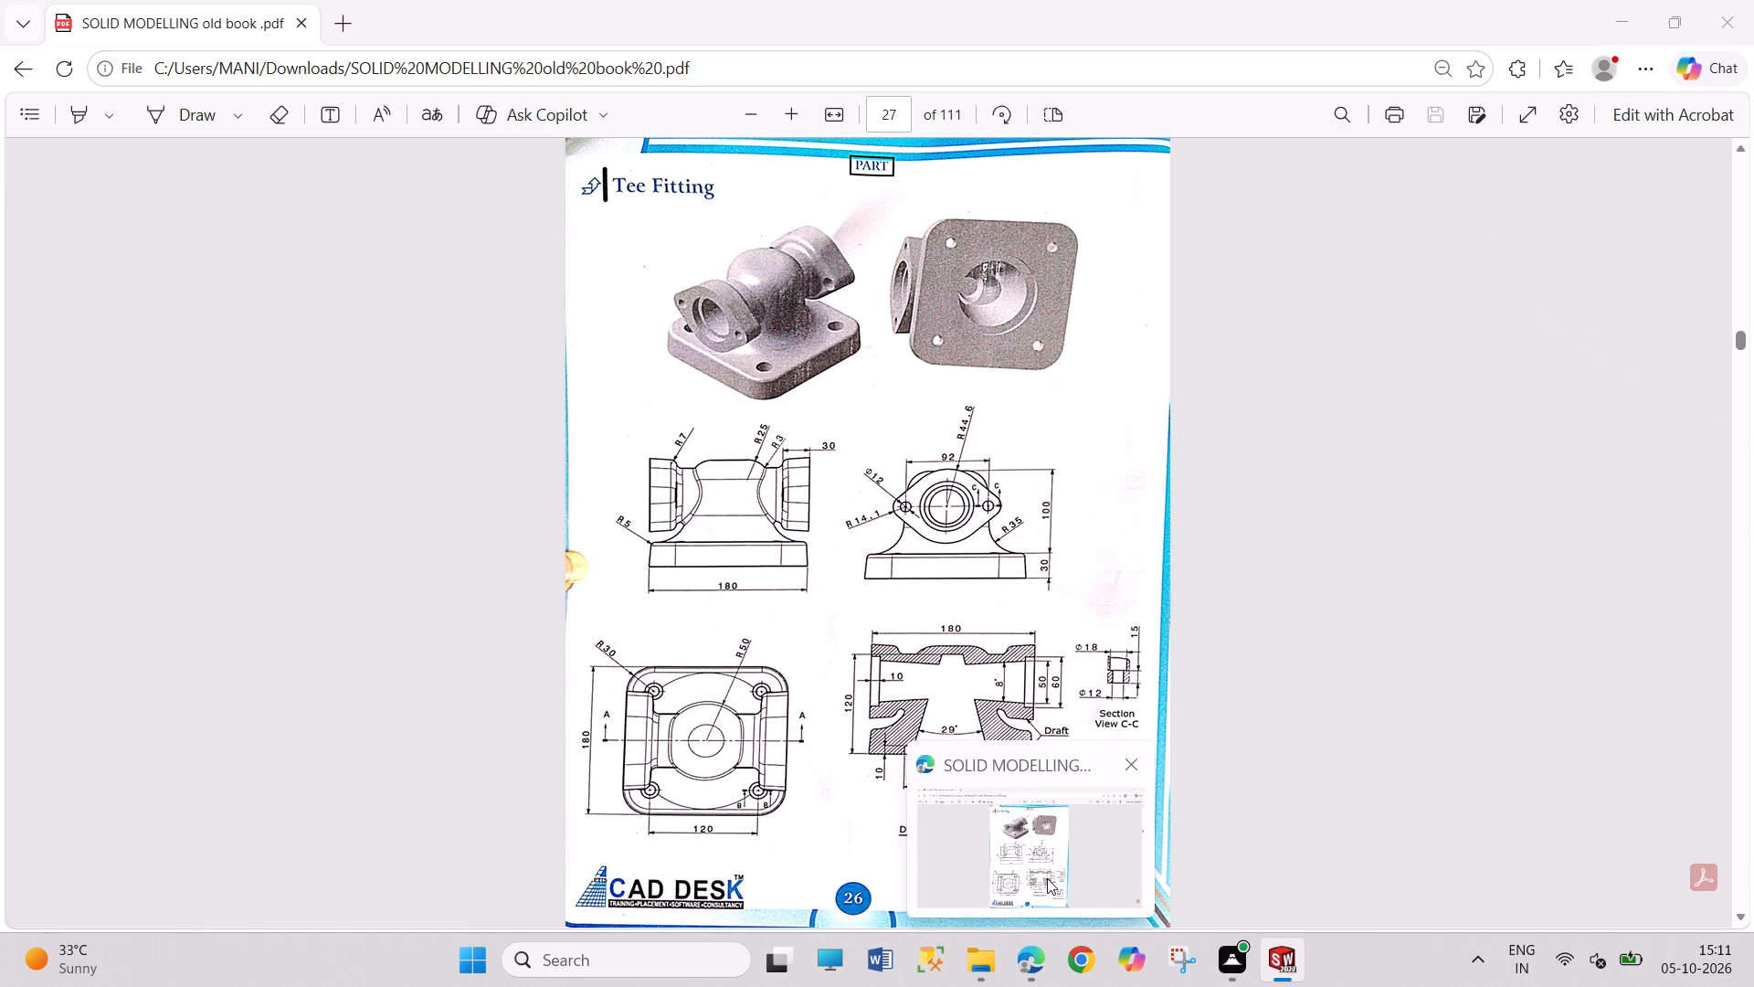
Sketch a closed stepped profile from the origin: 10 mm high base step, inward-slanting line about 107 mm long, short top line and vertical line about 116 mm.
left_click(168, 85)
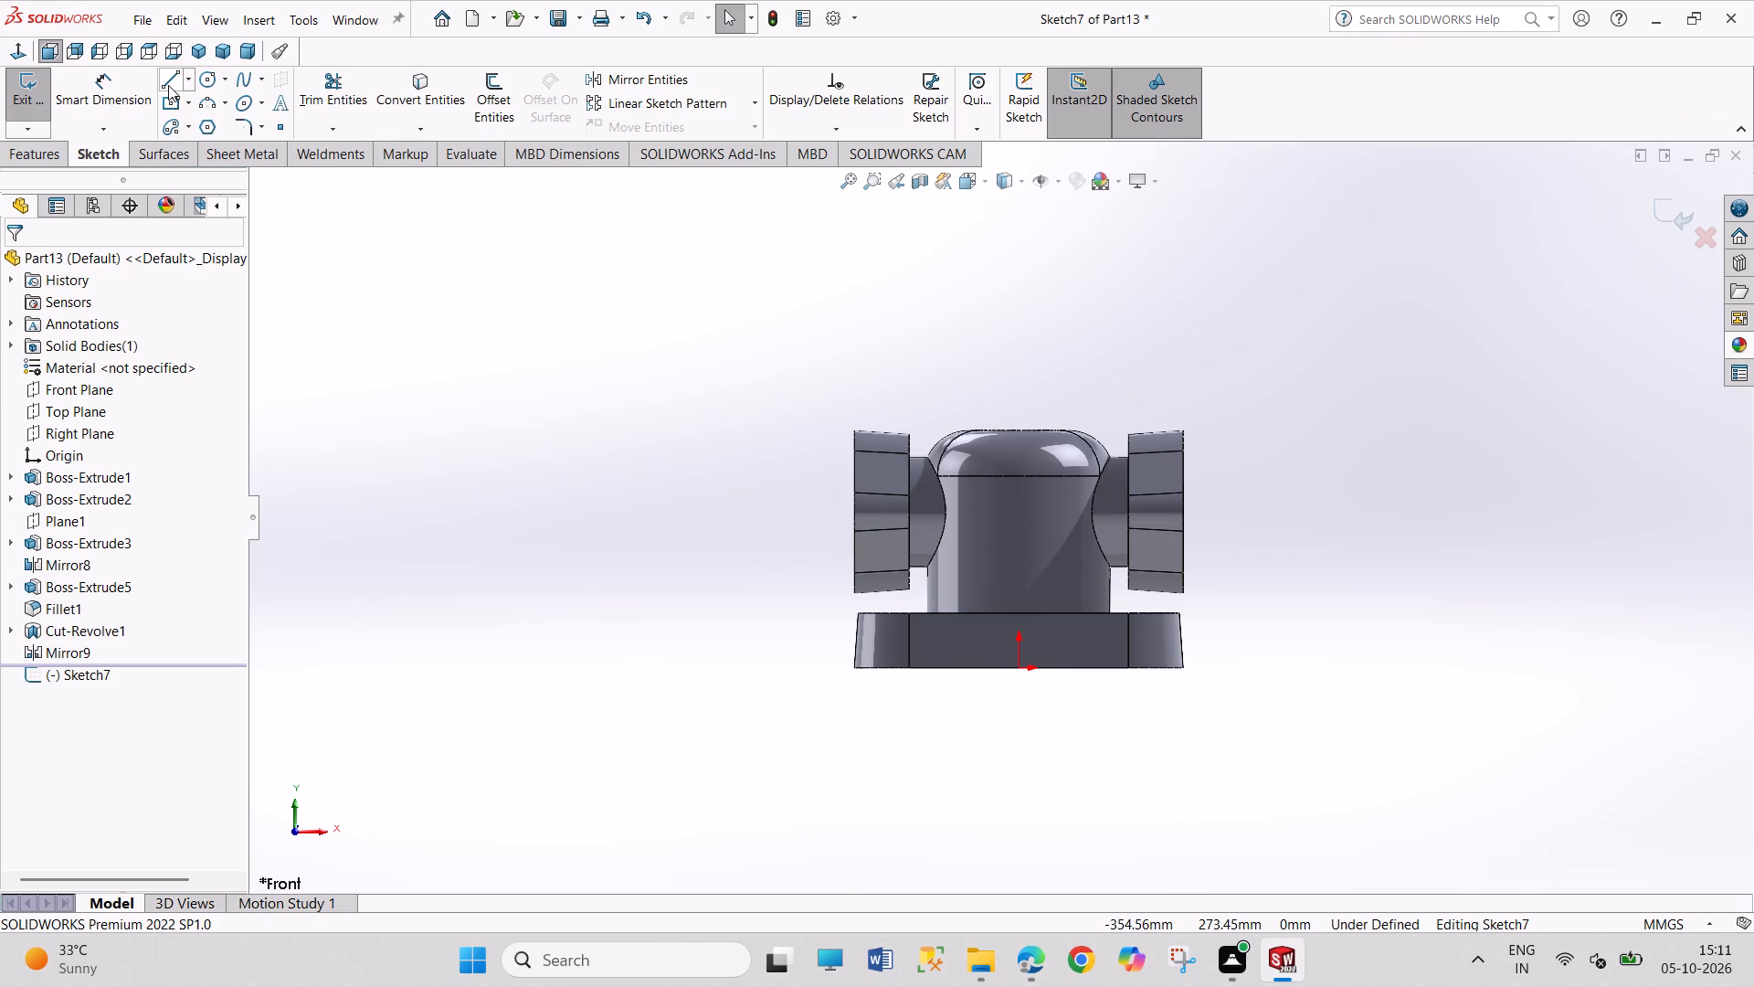
left_click(1021, 671)
left_click(938, 666)
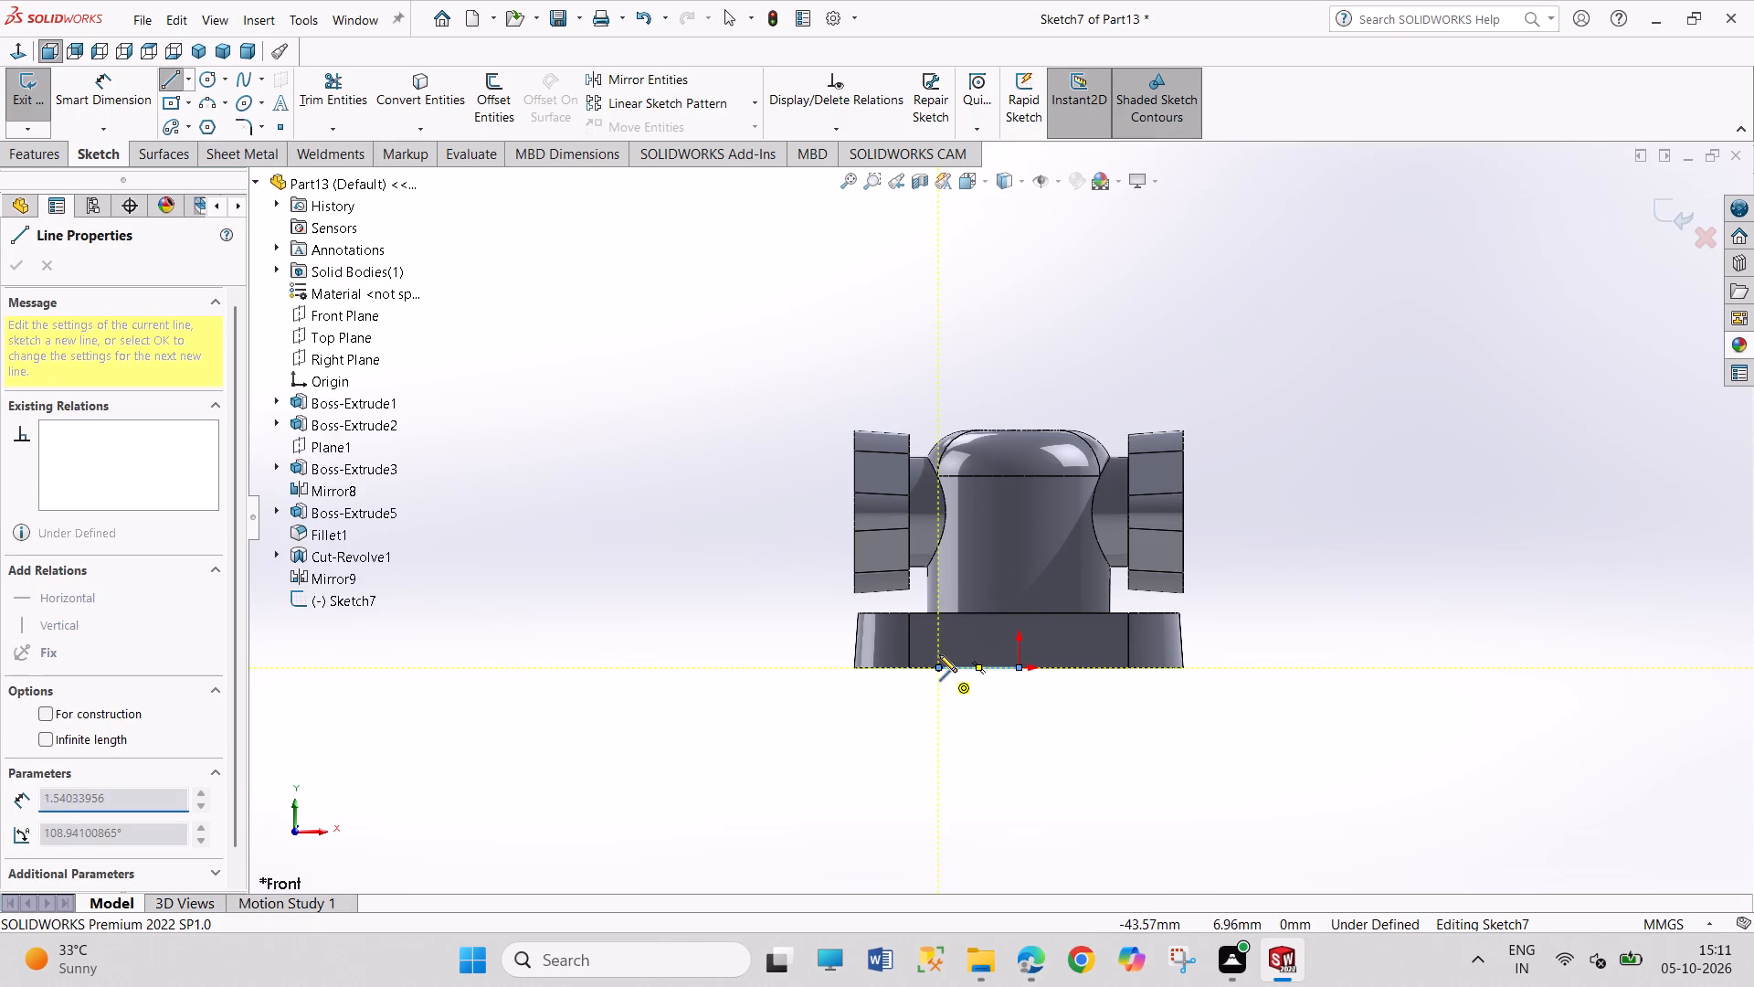
left_click(940, 650)
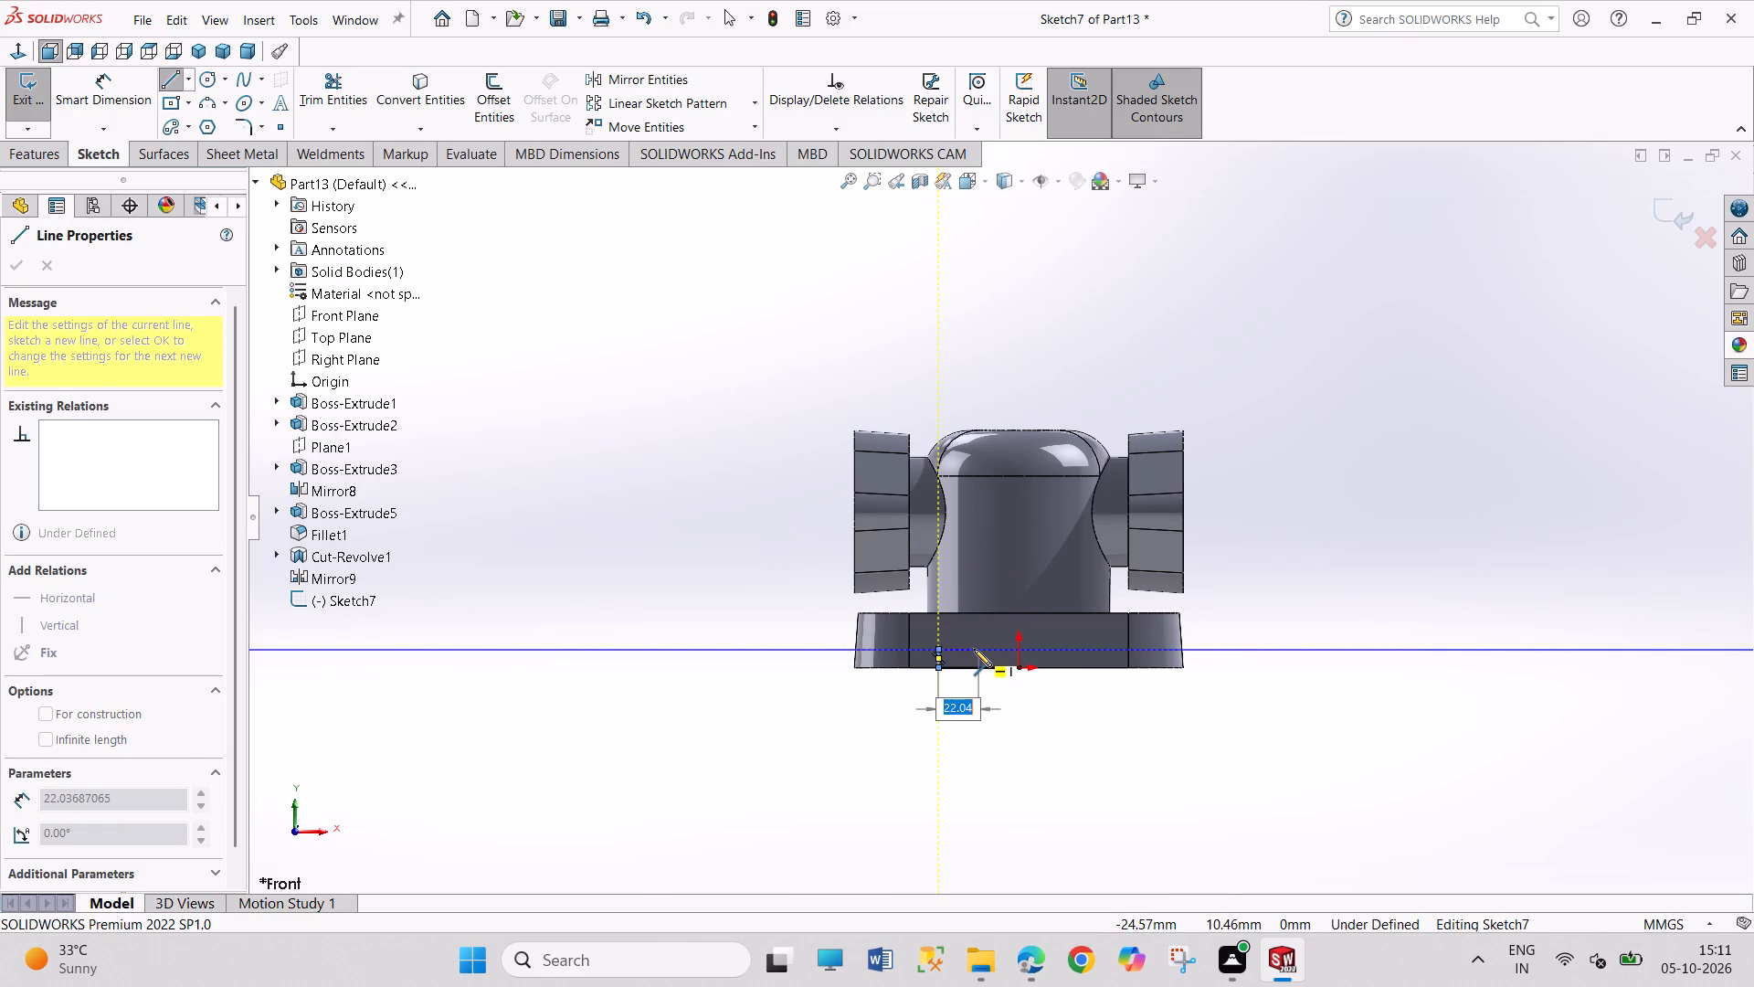
left_click(969, 649)
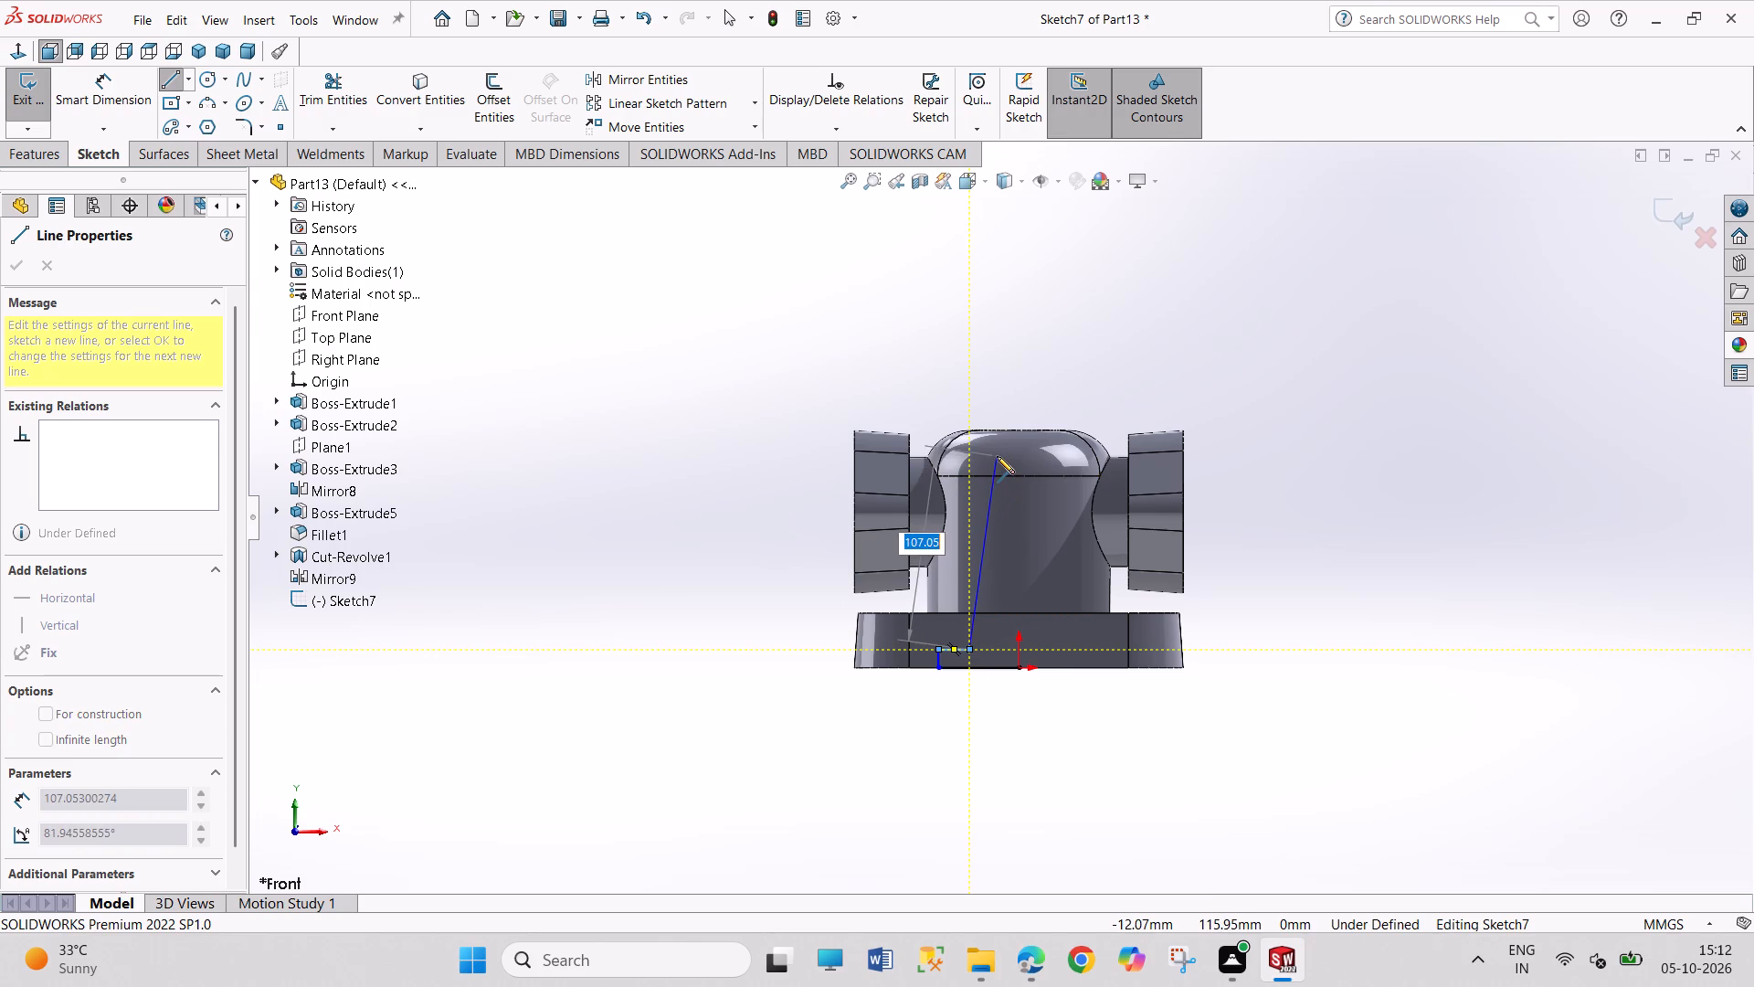
left_click(997, 456)
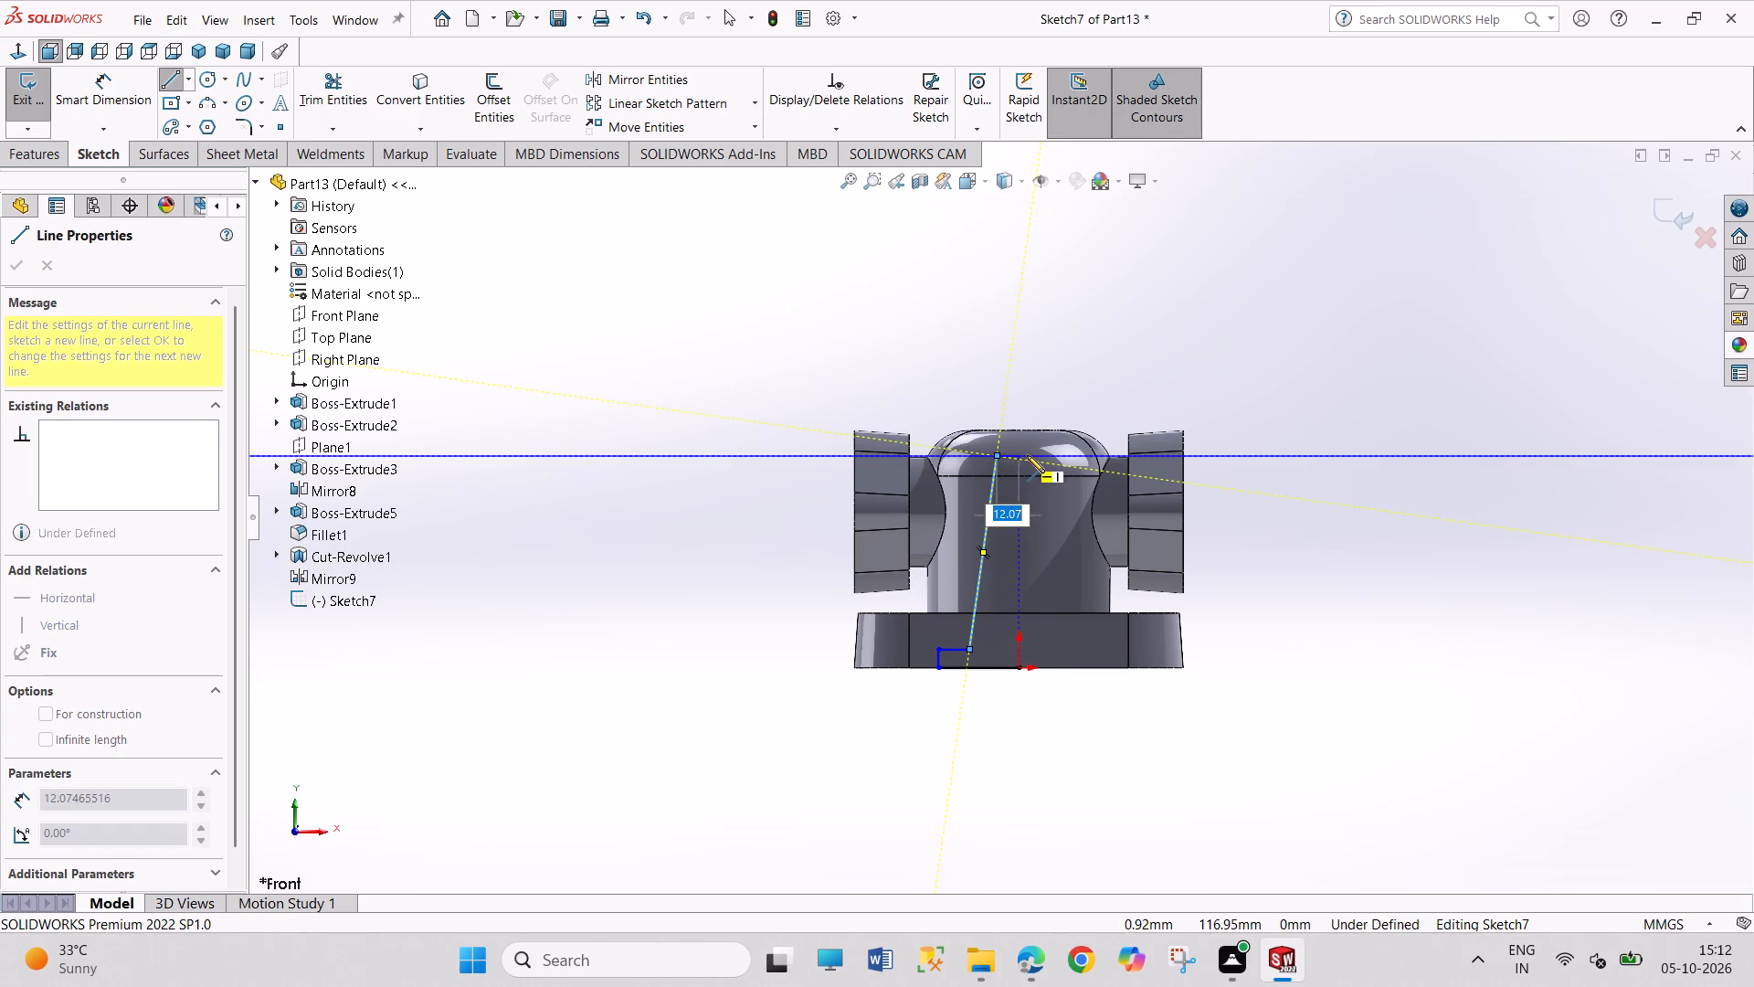
left_click(1015, 455)
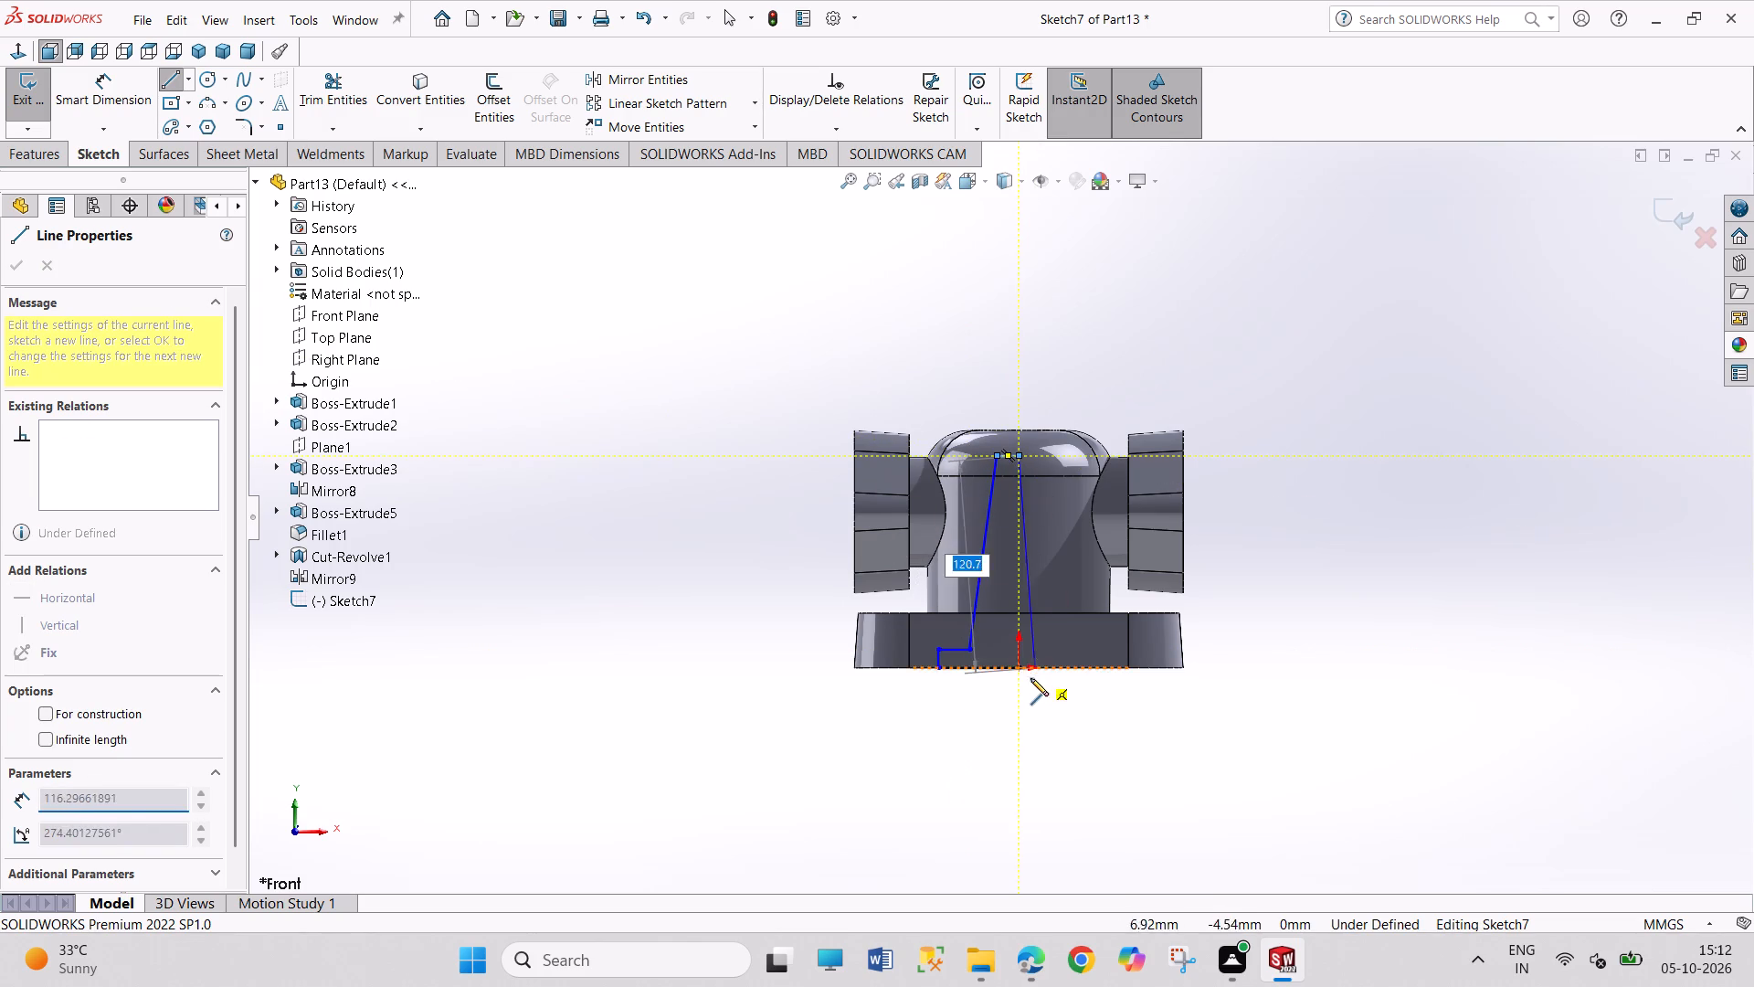
left_click(1021, 669)
right_click(1202, 734)
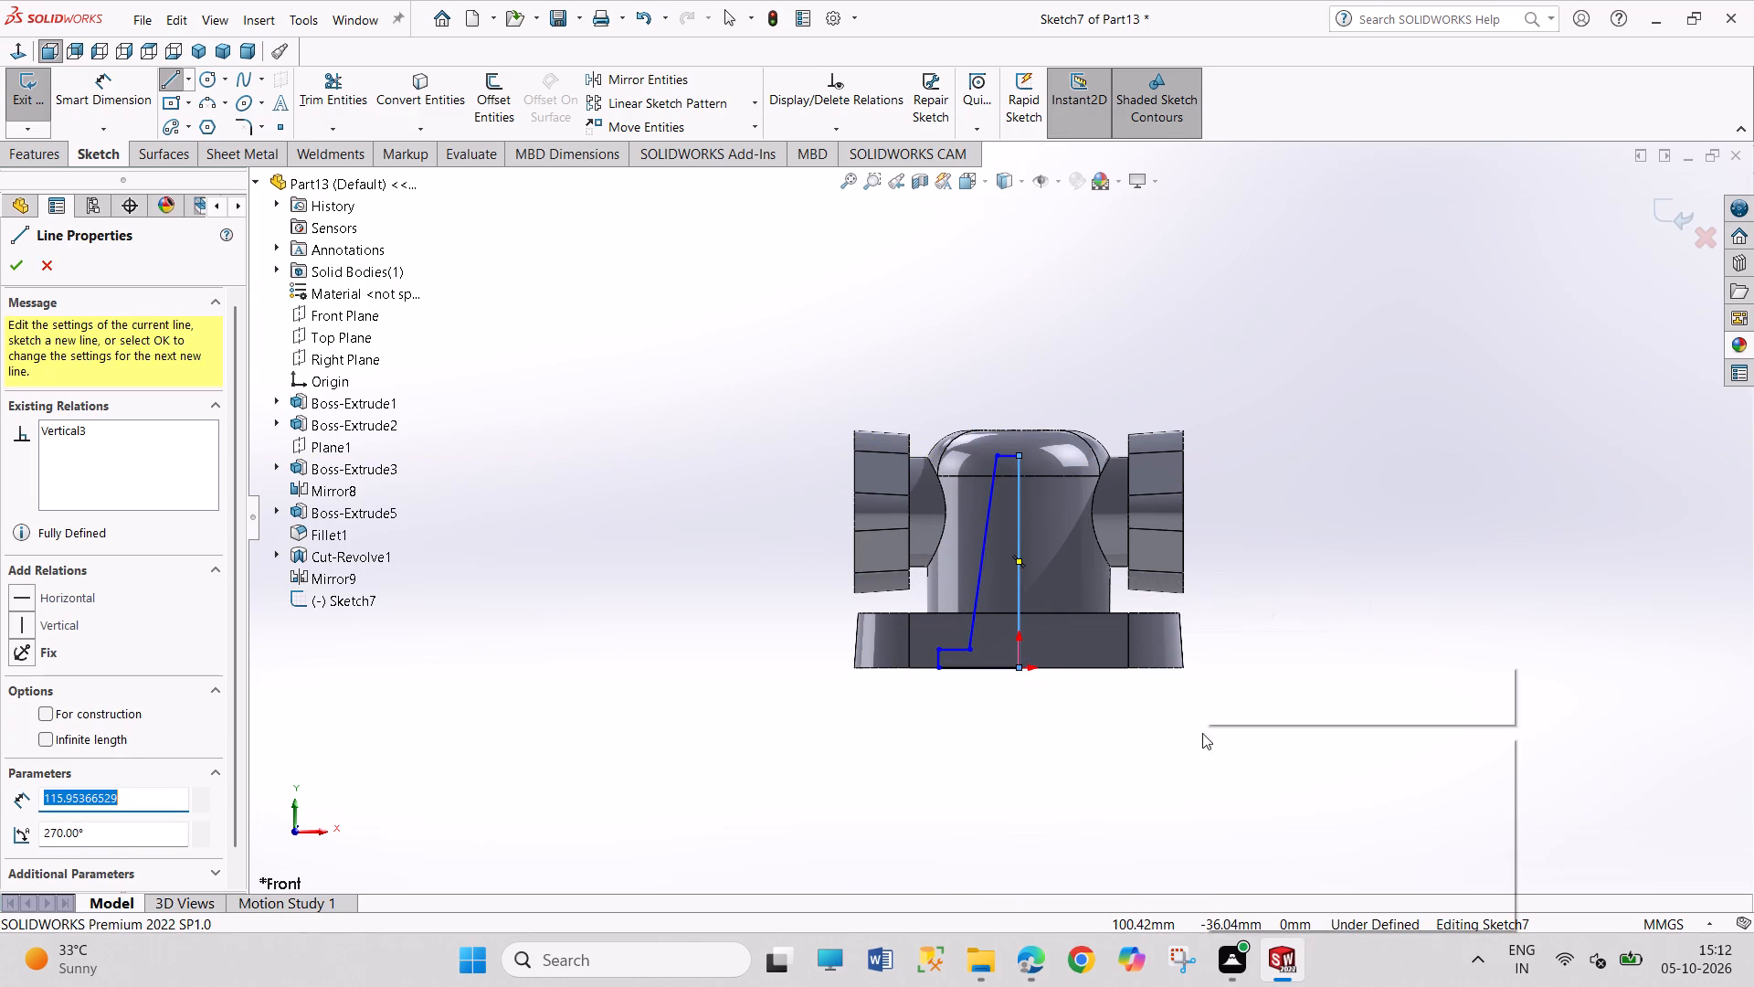
left_click(1258, 748)
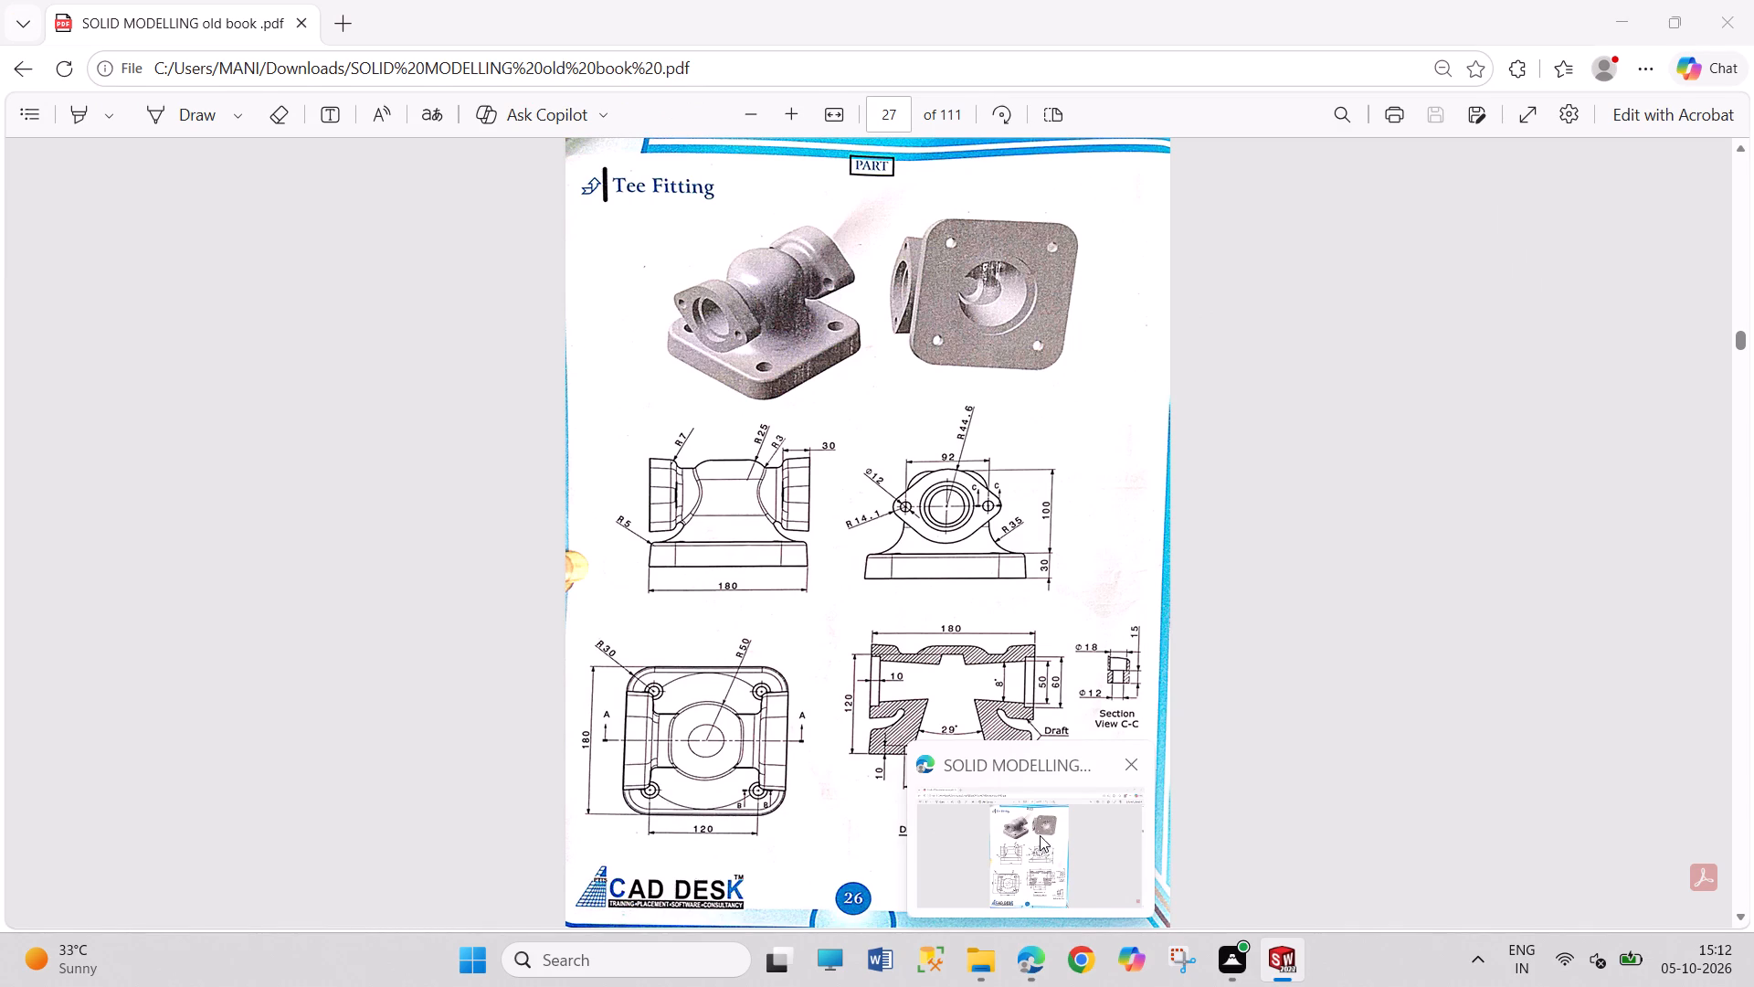
Dimension the angle between the profile's slanted line and vertical centre line as 14.5°.
right_click_drag(1292, 784, 1209, 517)
left_click(981, 570)
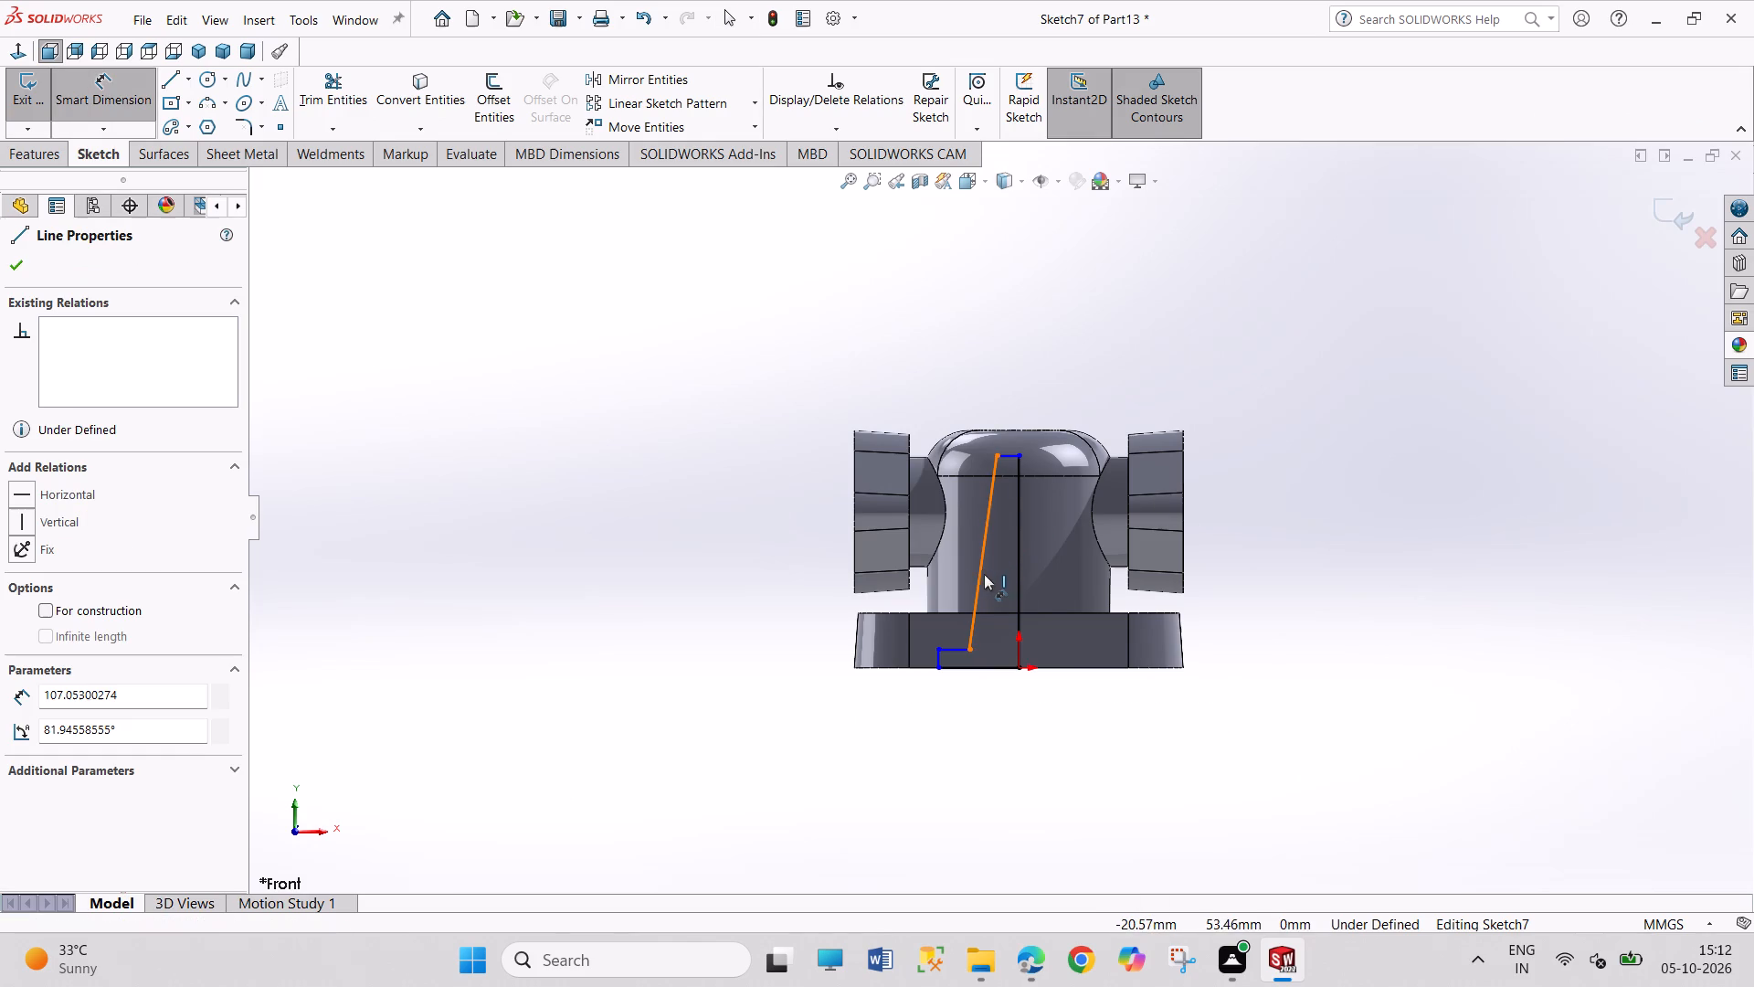
left_click(1019, 583)
left_click(993, 598)
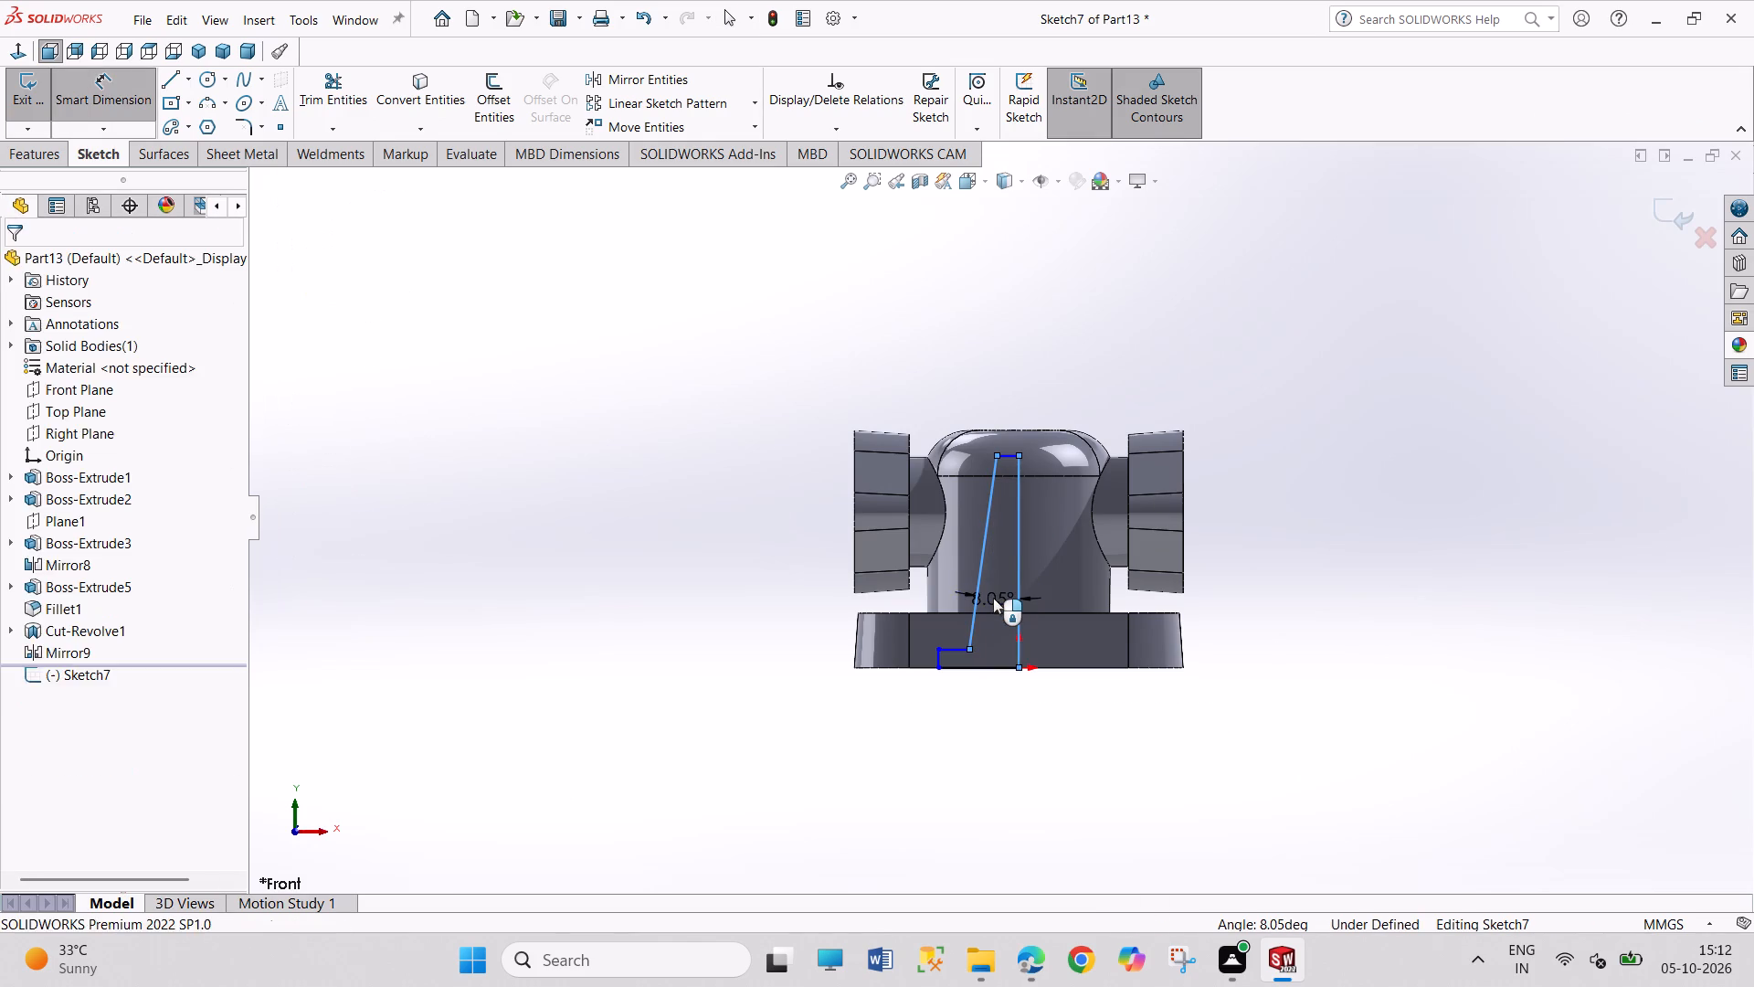
type("29/2")
key("Return")
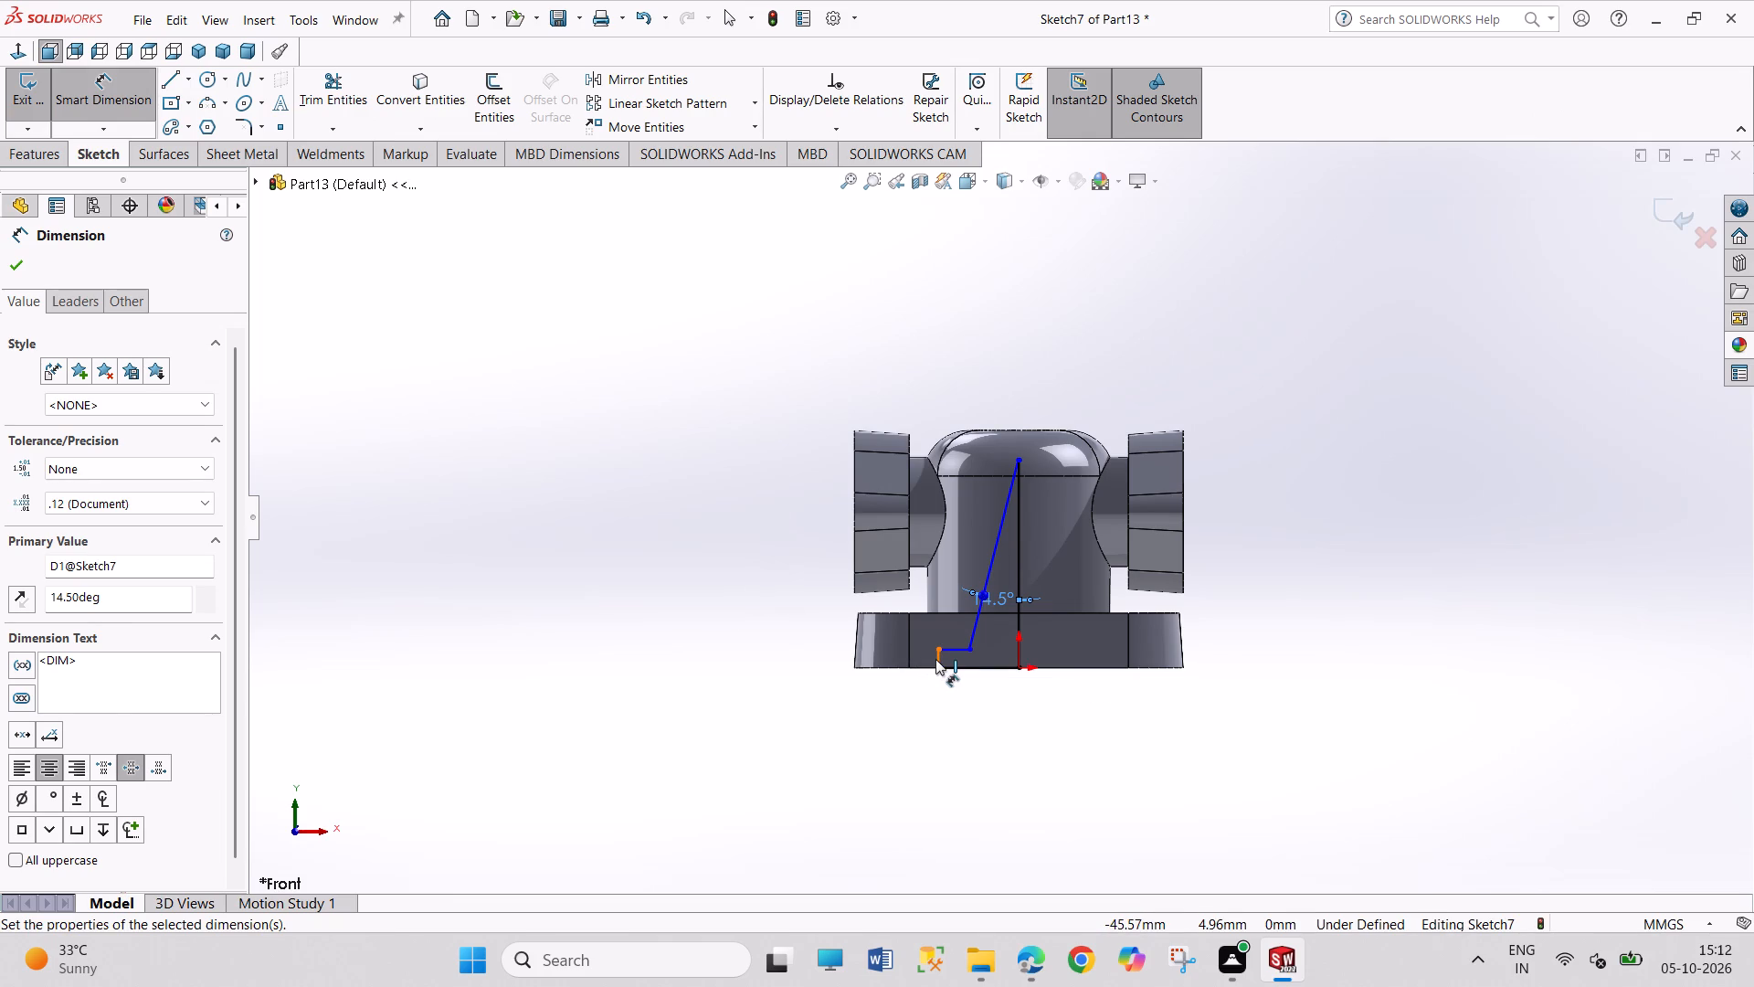
Dimension the short vertical line of the profile's base step as 10 mm.
left_click(935, 659)
left_click(761, 659)
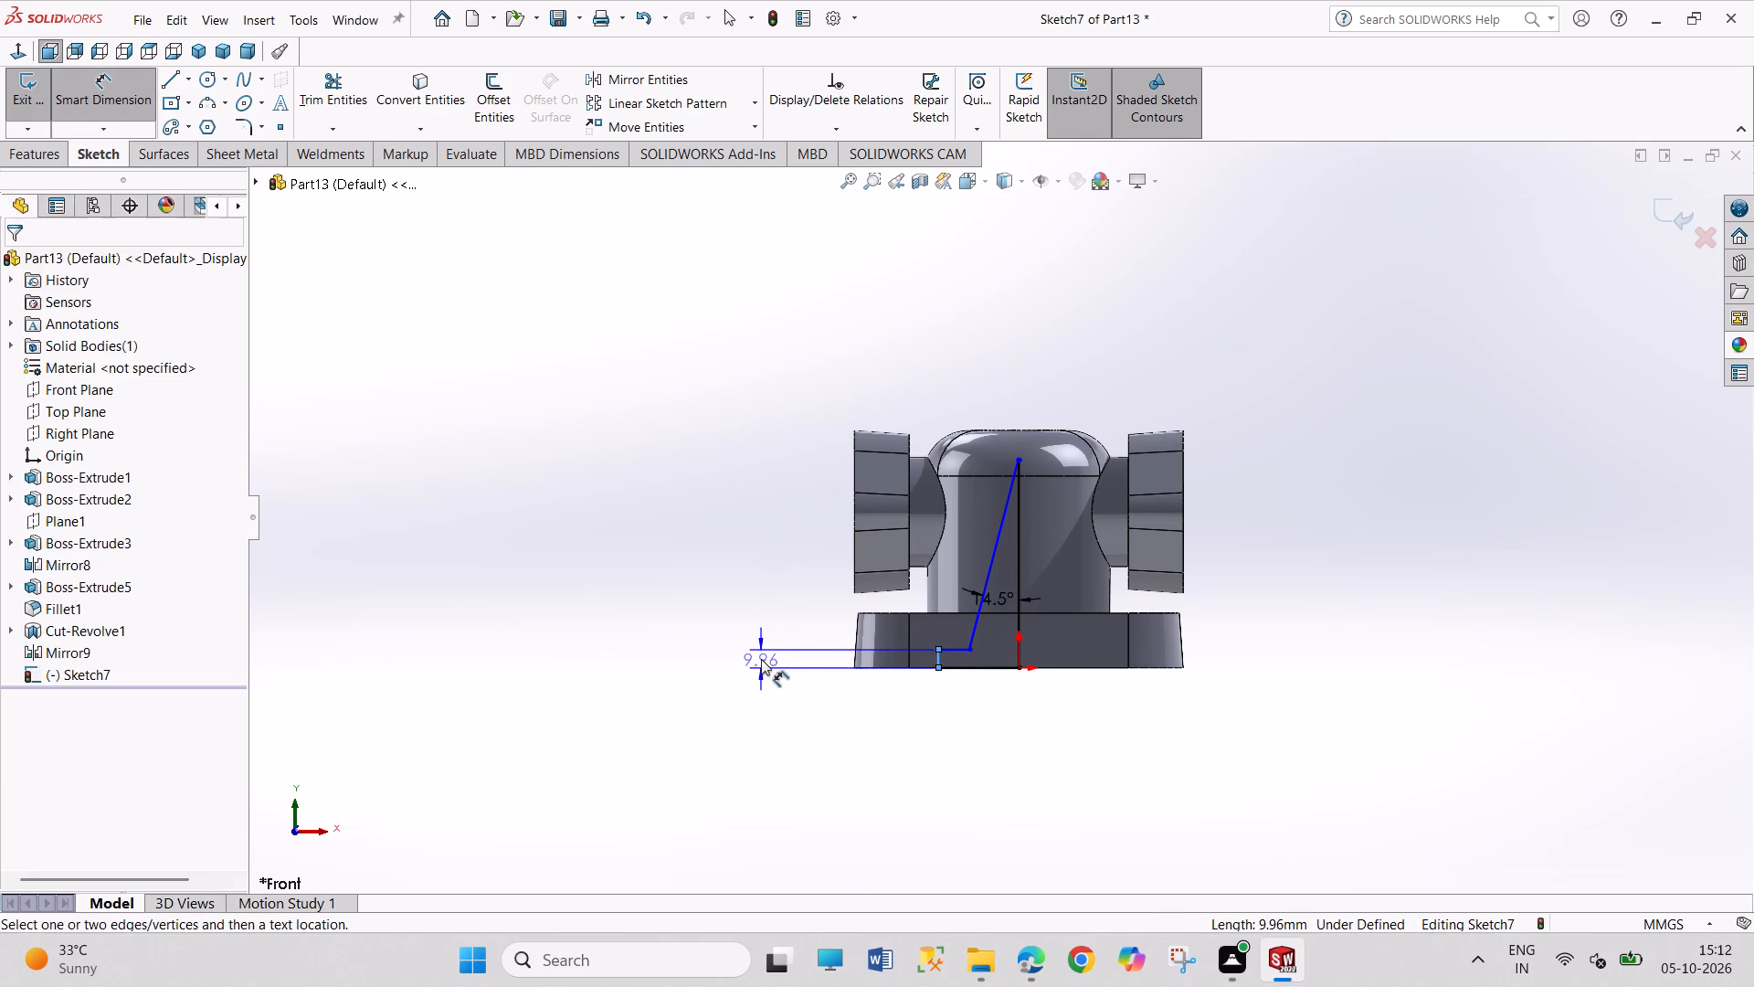
type("10")
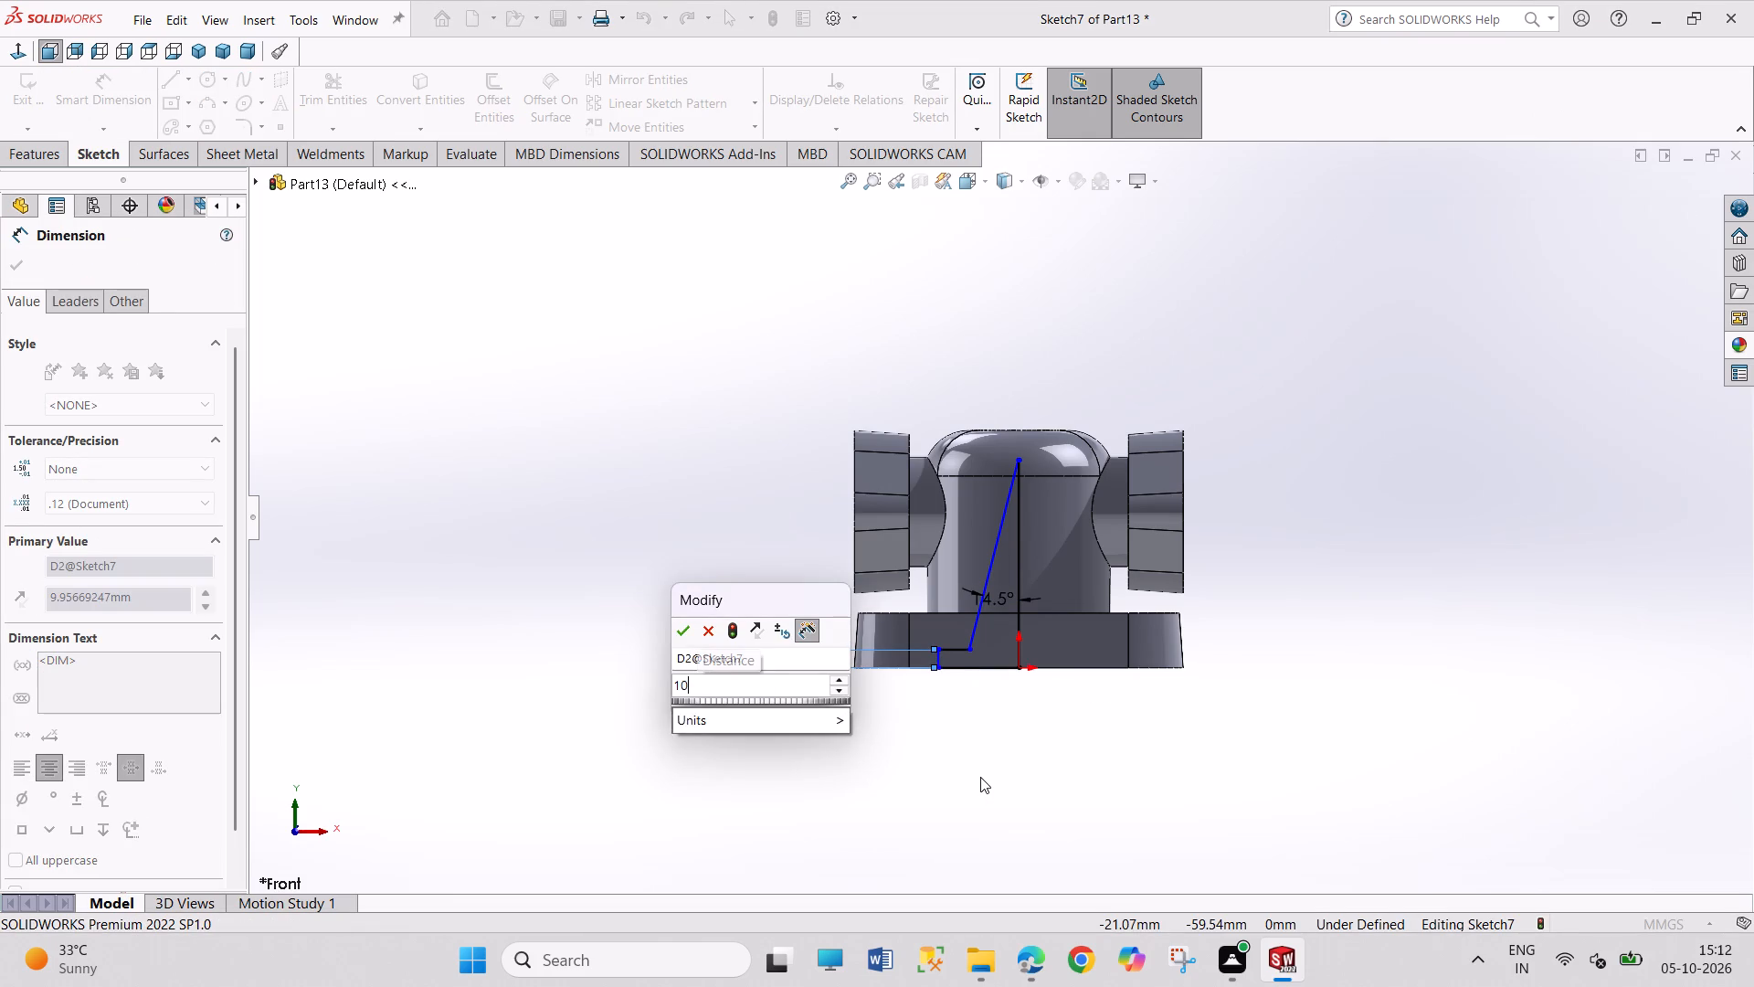
key("Return")
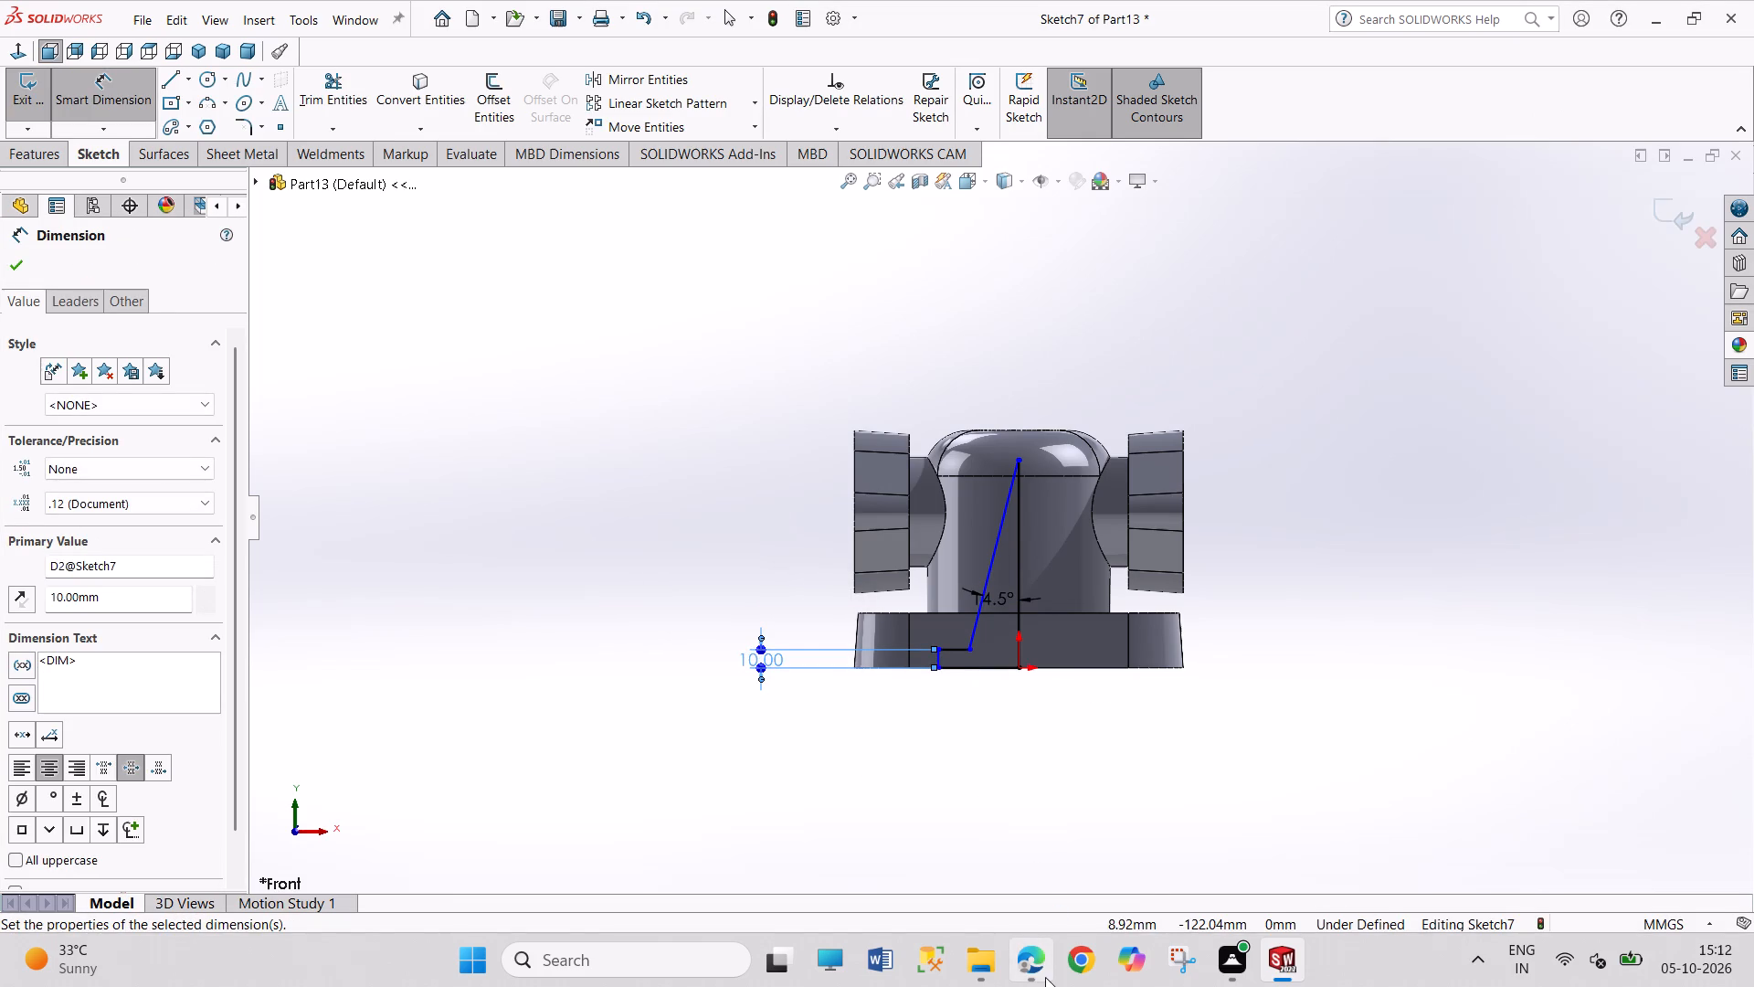
Check the base bore in the PDF drawing and dimension the profile's bottom line from the origin to its outer corner as 40 mm.
left_click(1045, 841)
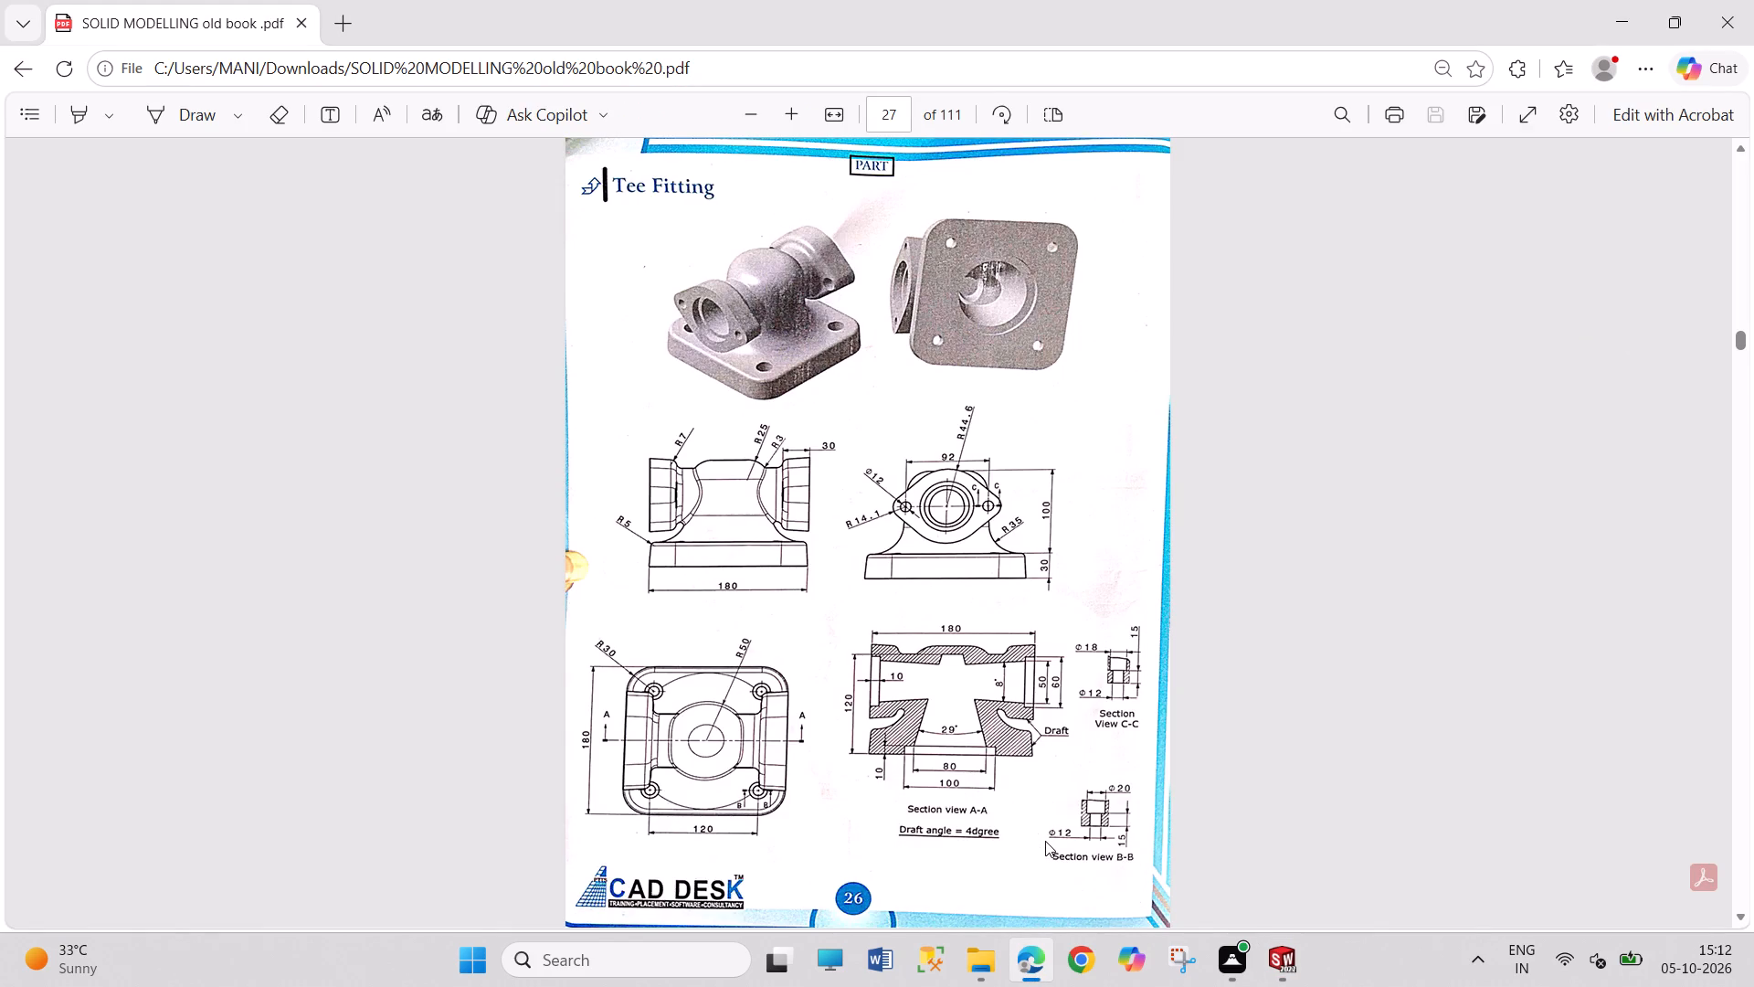
left_click(1273, 967)
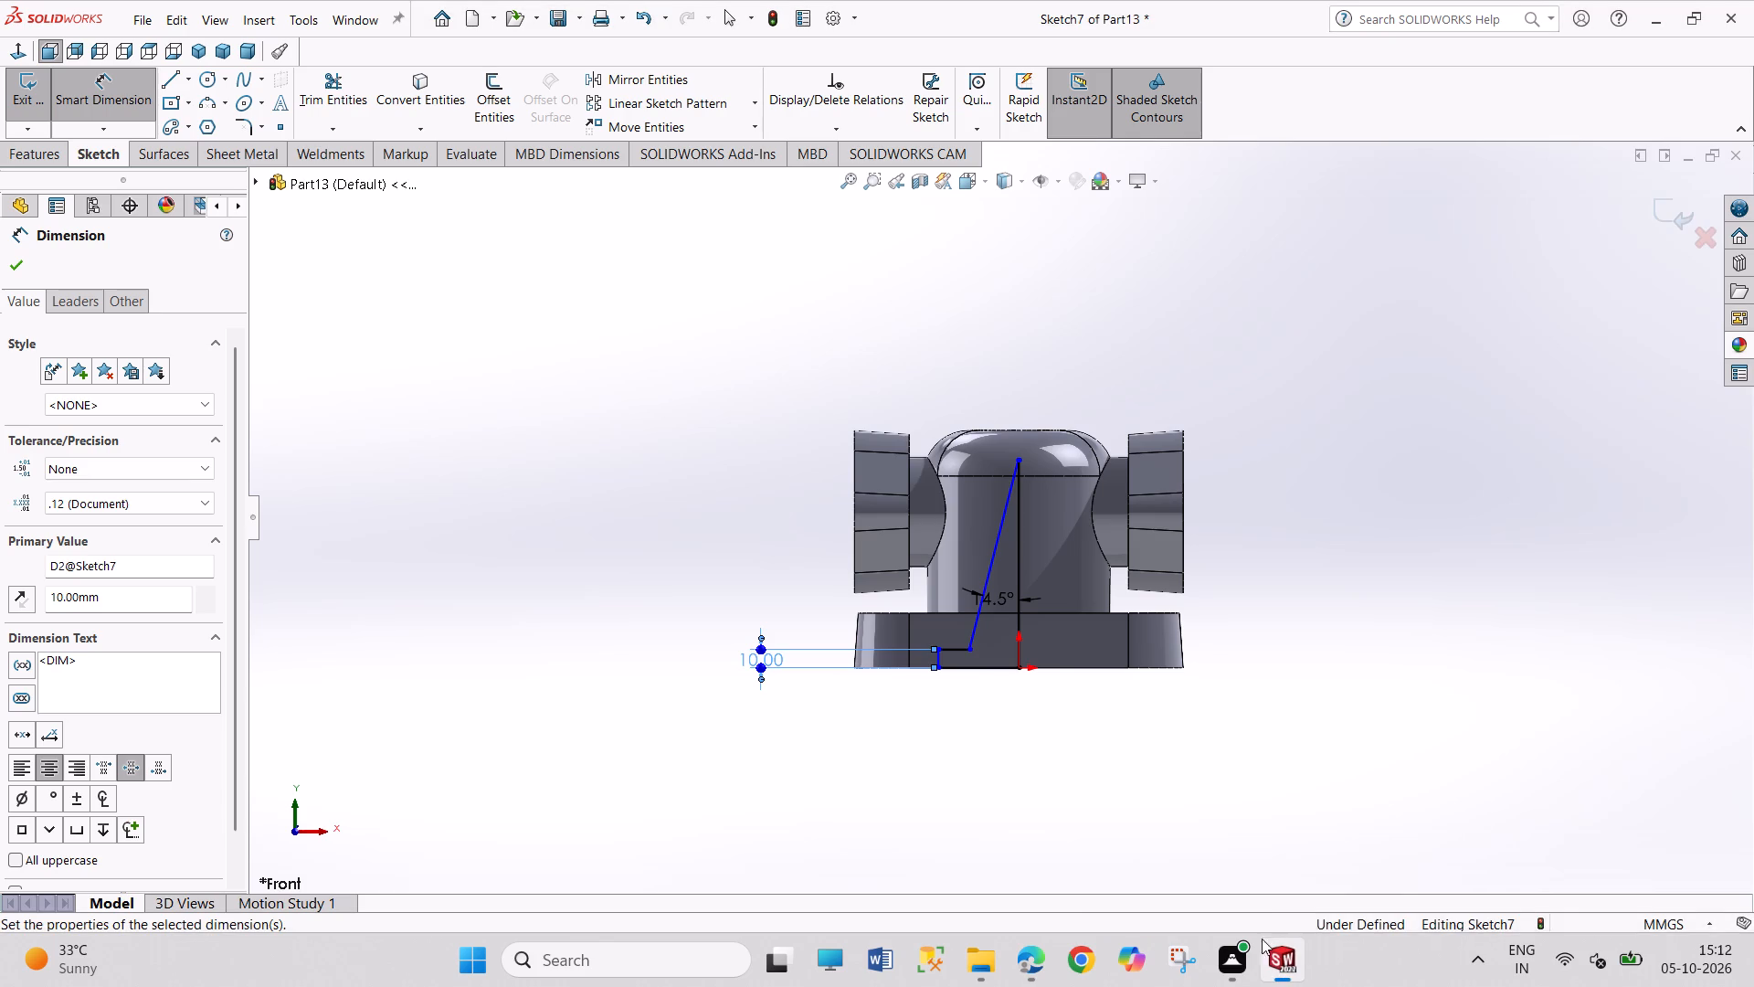
left_click_drag(938, 671, 944, 689)
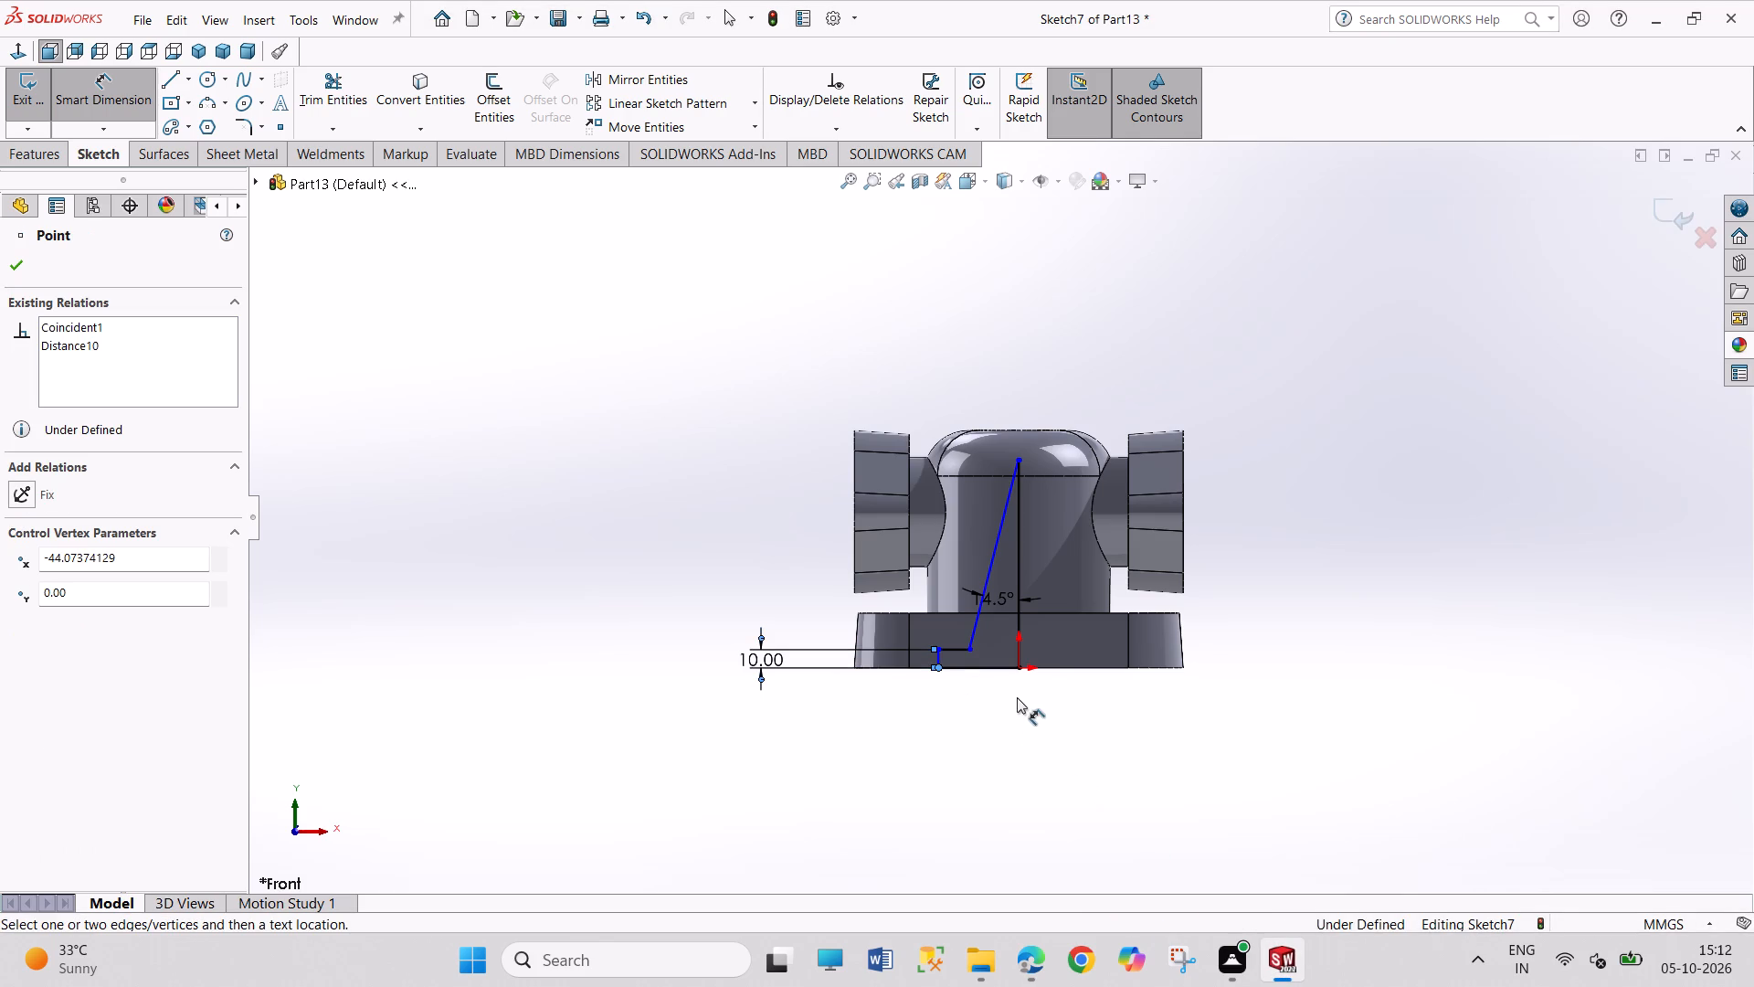
left_click(1021, 669)
left_click(977, 702)
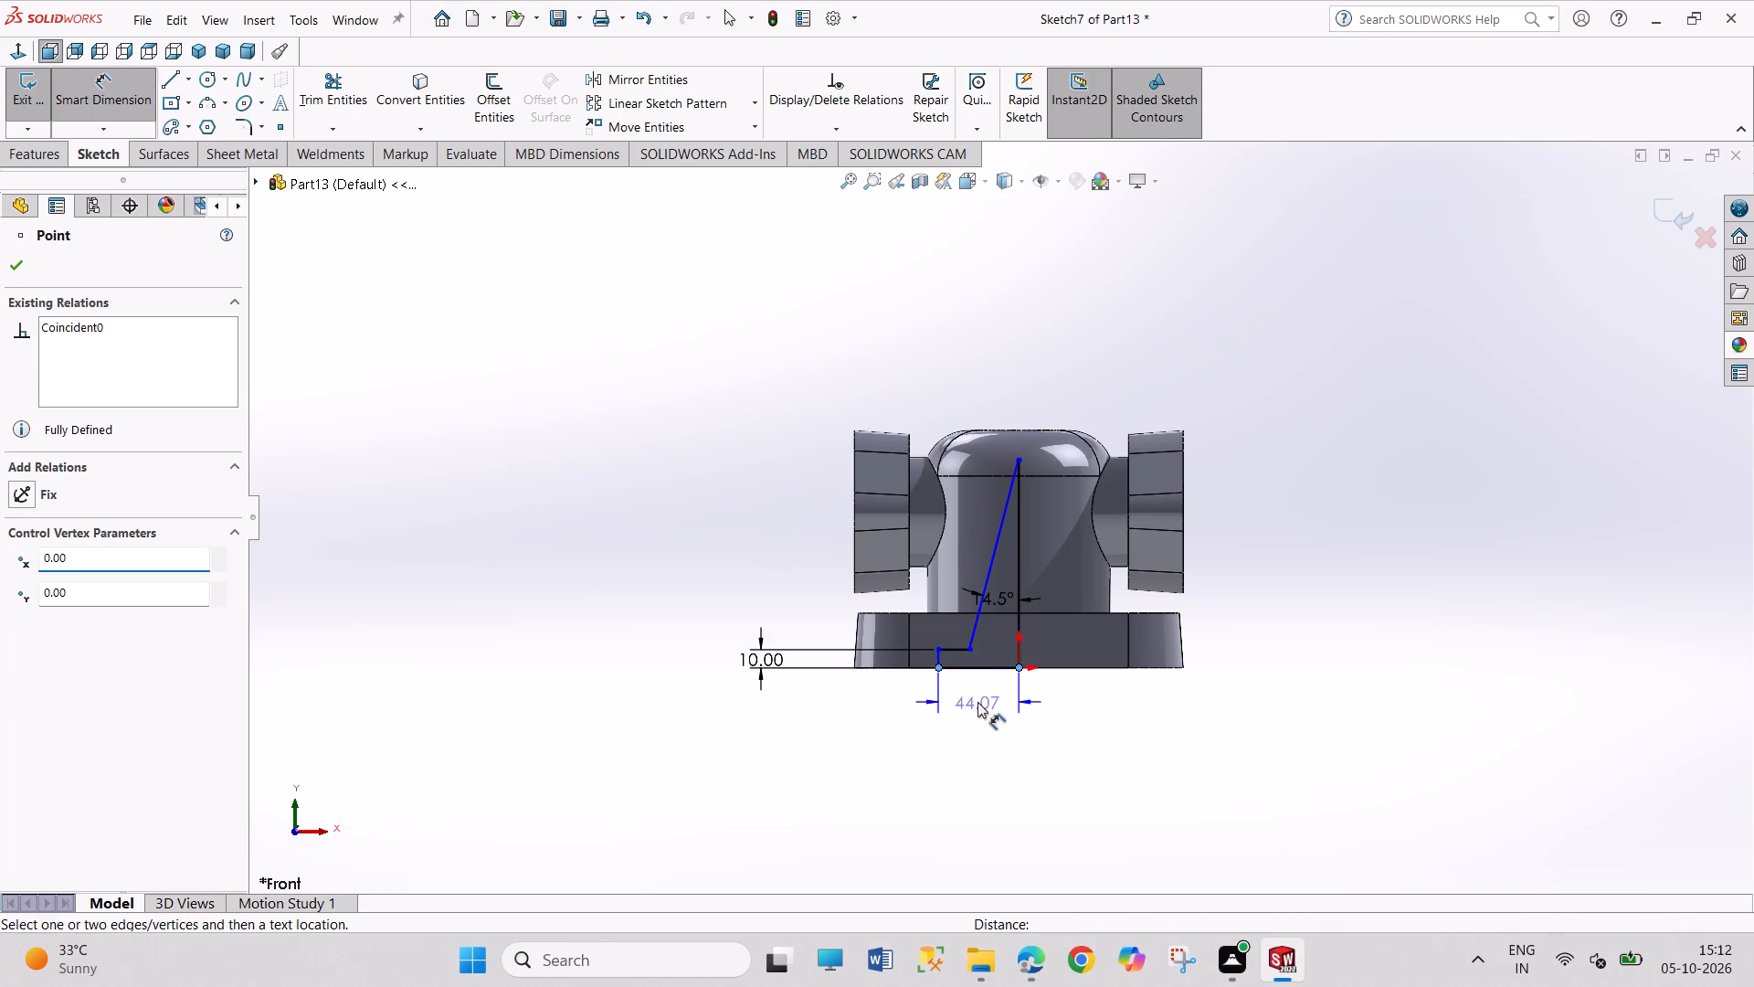
type("40")
key("Return")
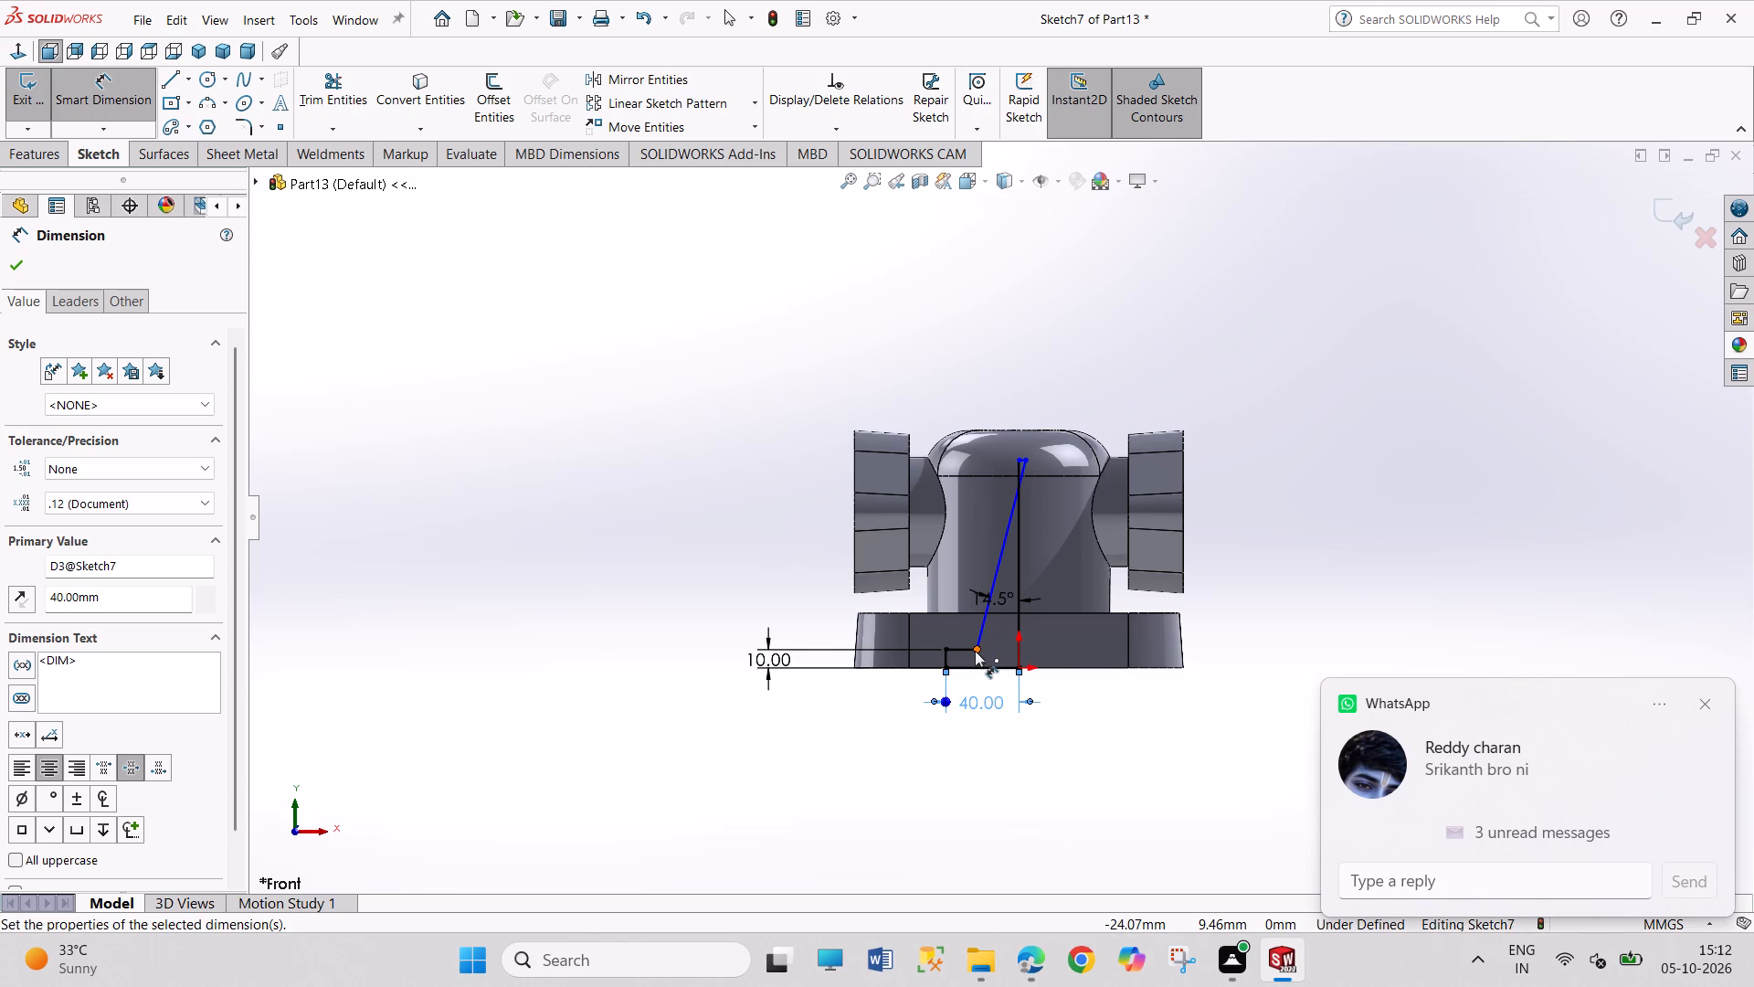
Set the width of the profile's bottom line to 50 mm.
right_click(1137, 750)
left_click(1162, 803)
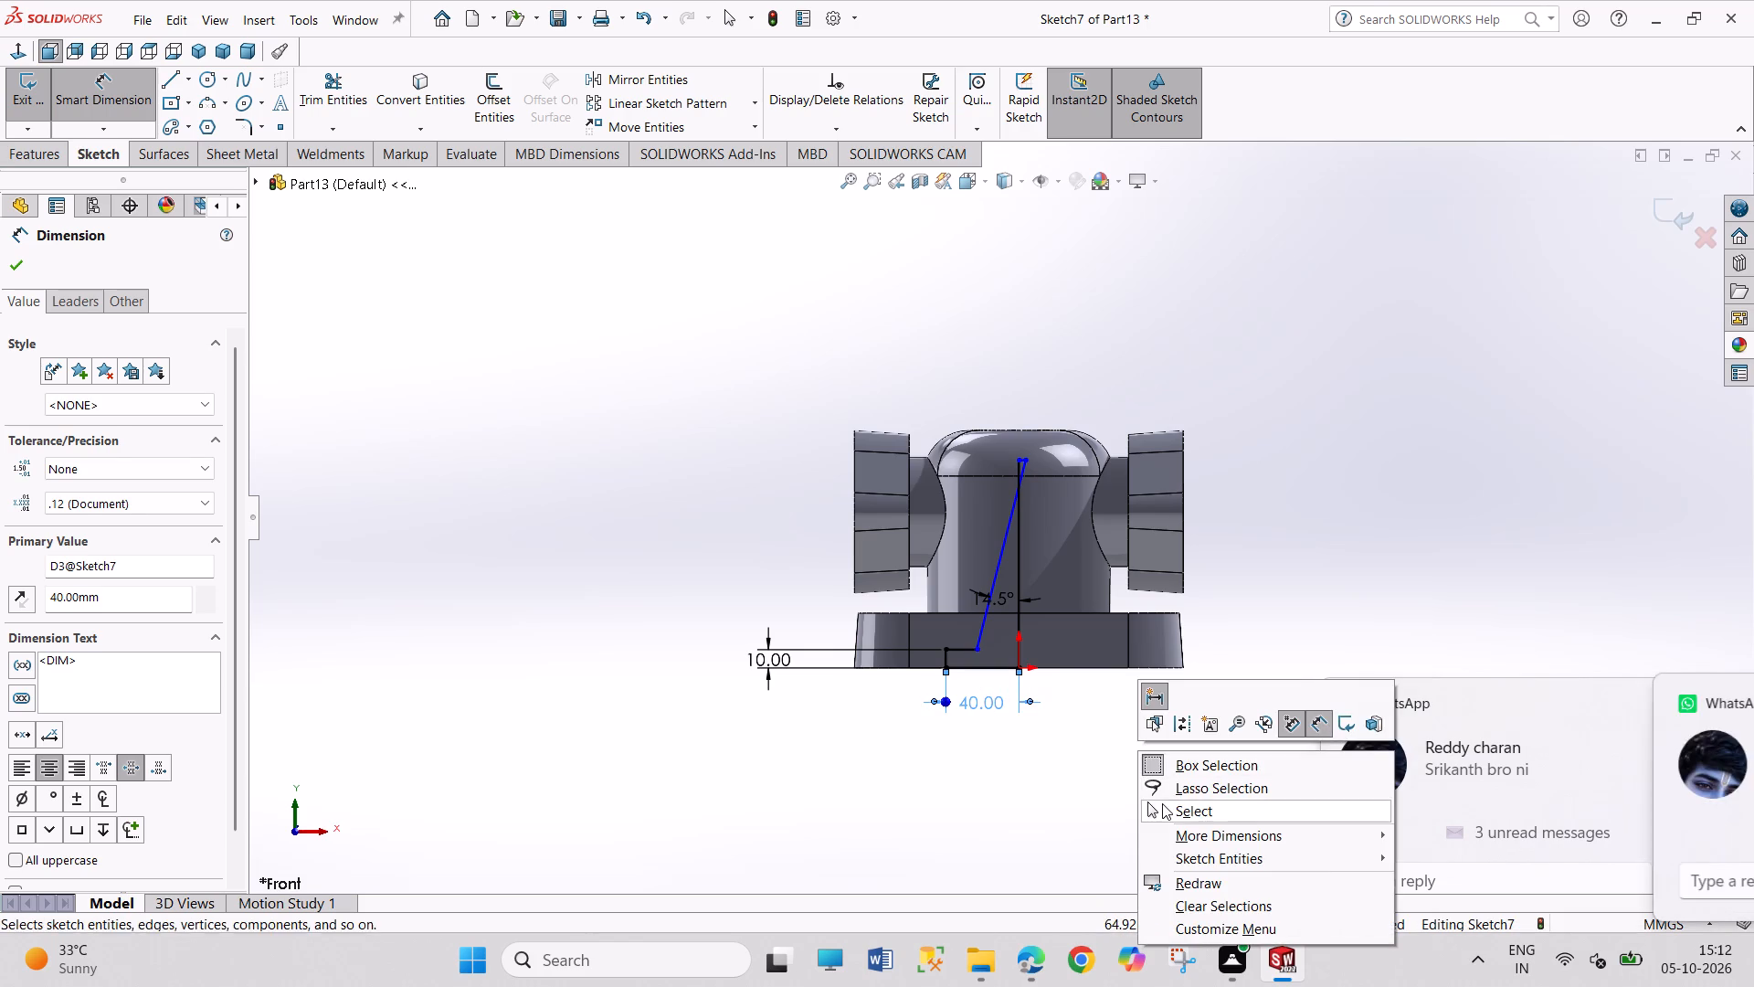
double_click(993, 706)
left_click_drag(1008, 710, 961, 702)
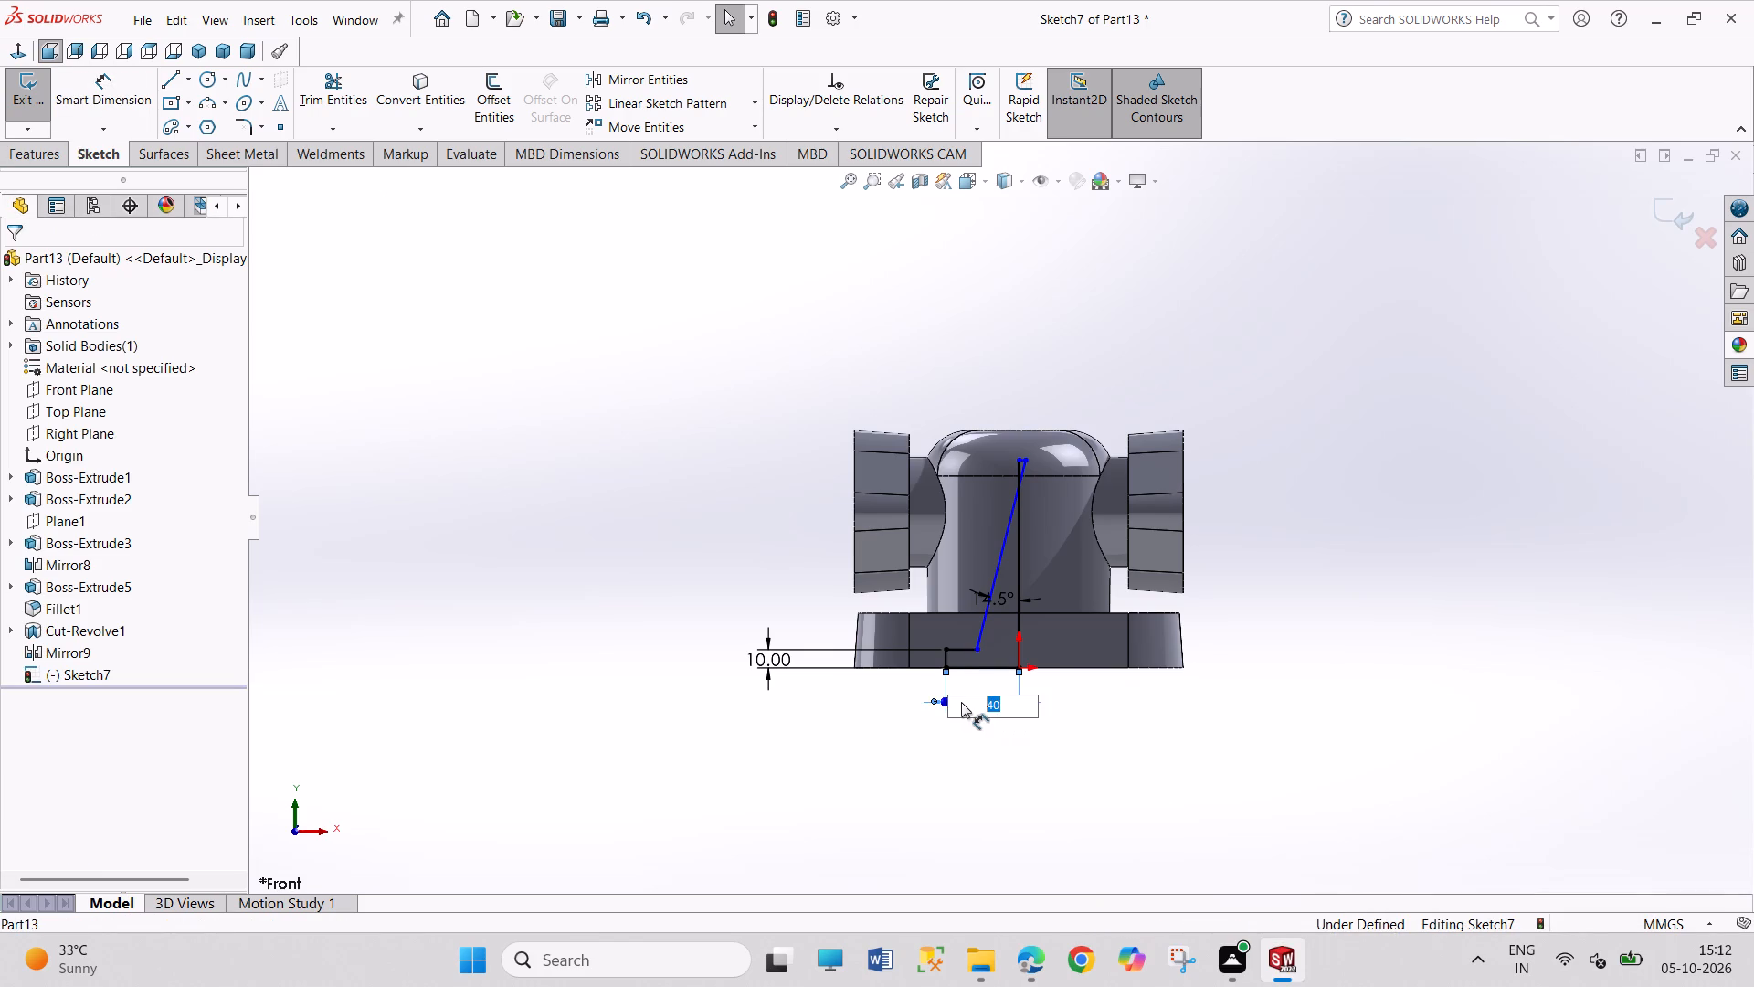
type("50")
key("Return")
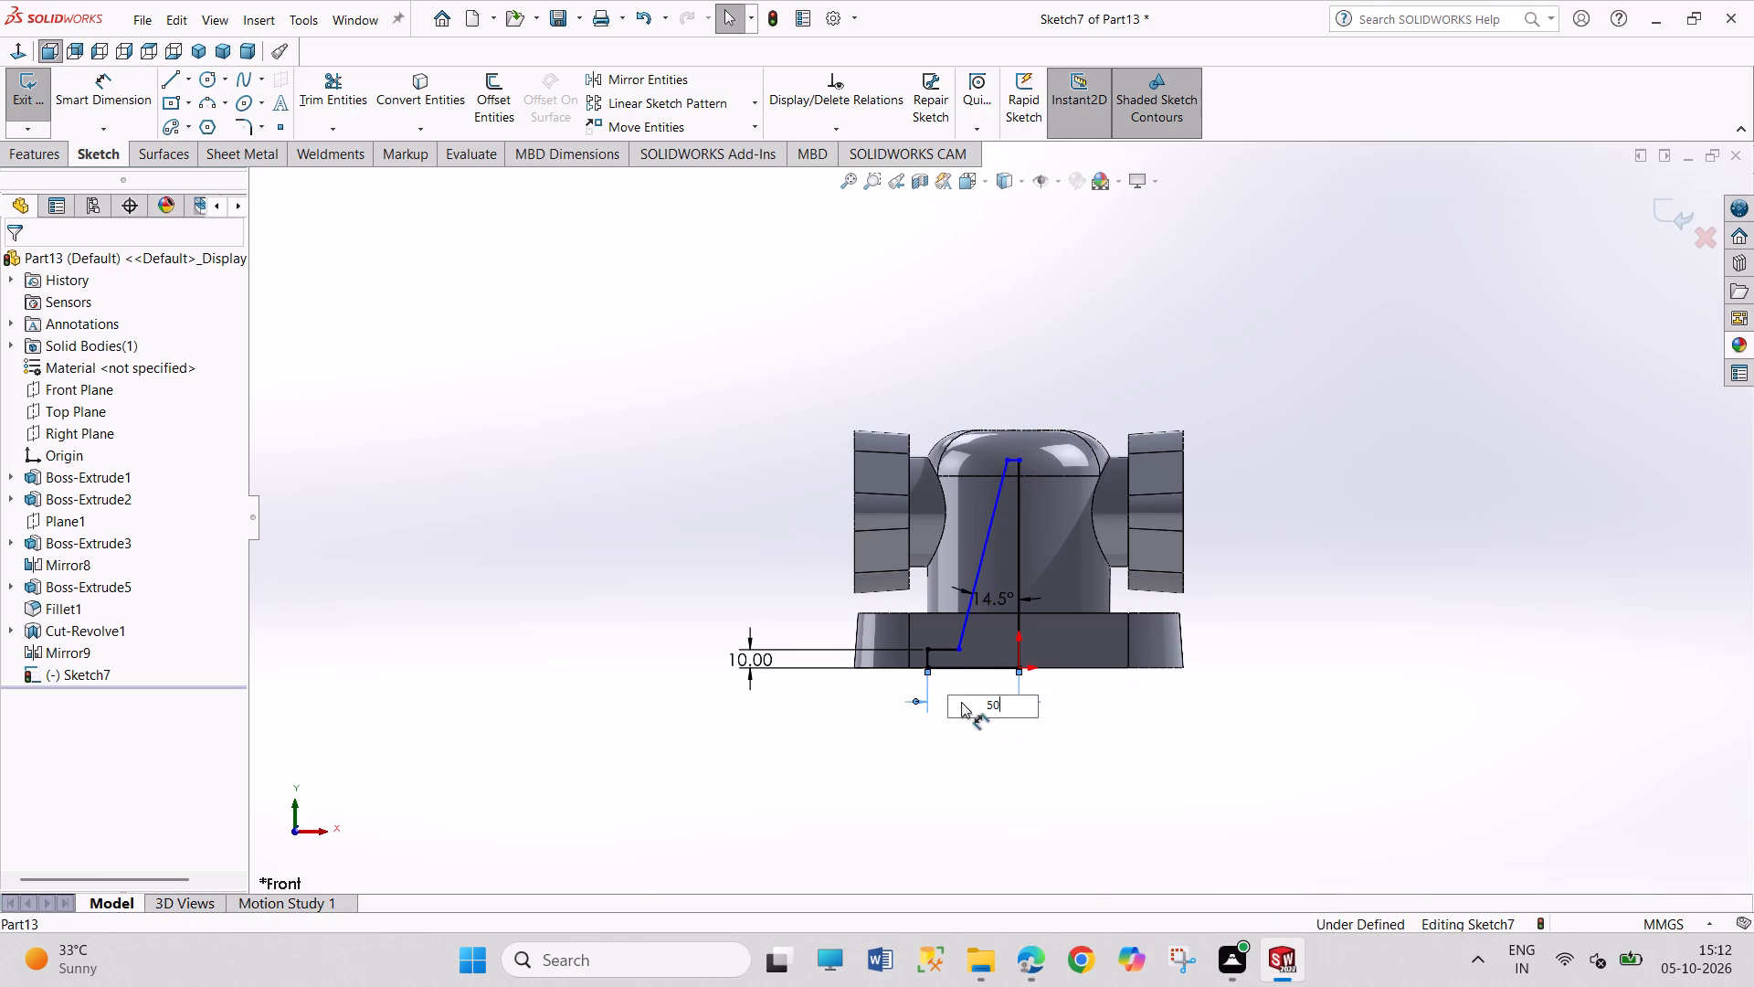
Dimension the horizontal distance from the origin to the lower end of the slanted line as 40 mm.
left_click(957, 648)
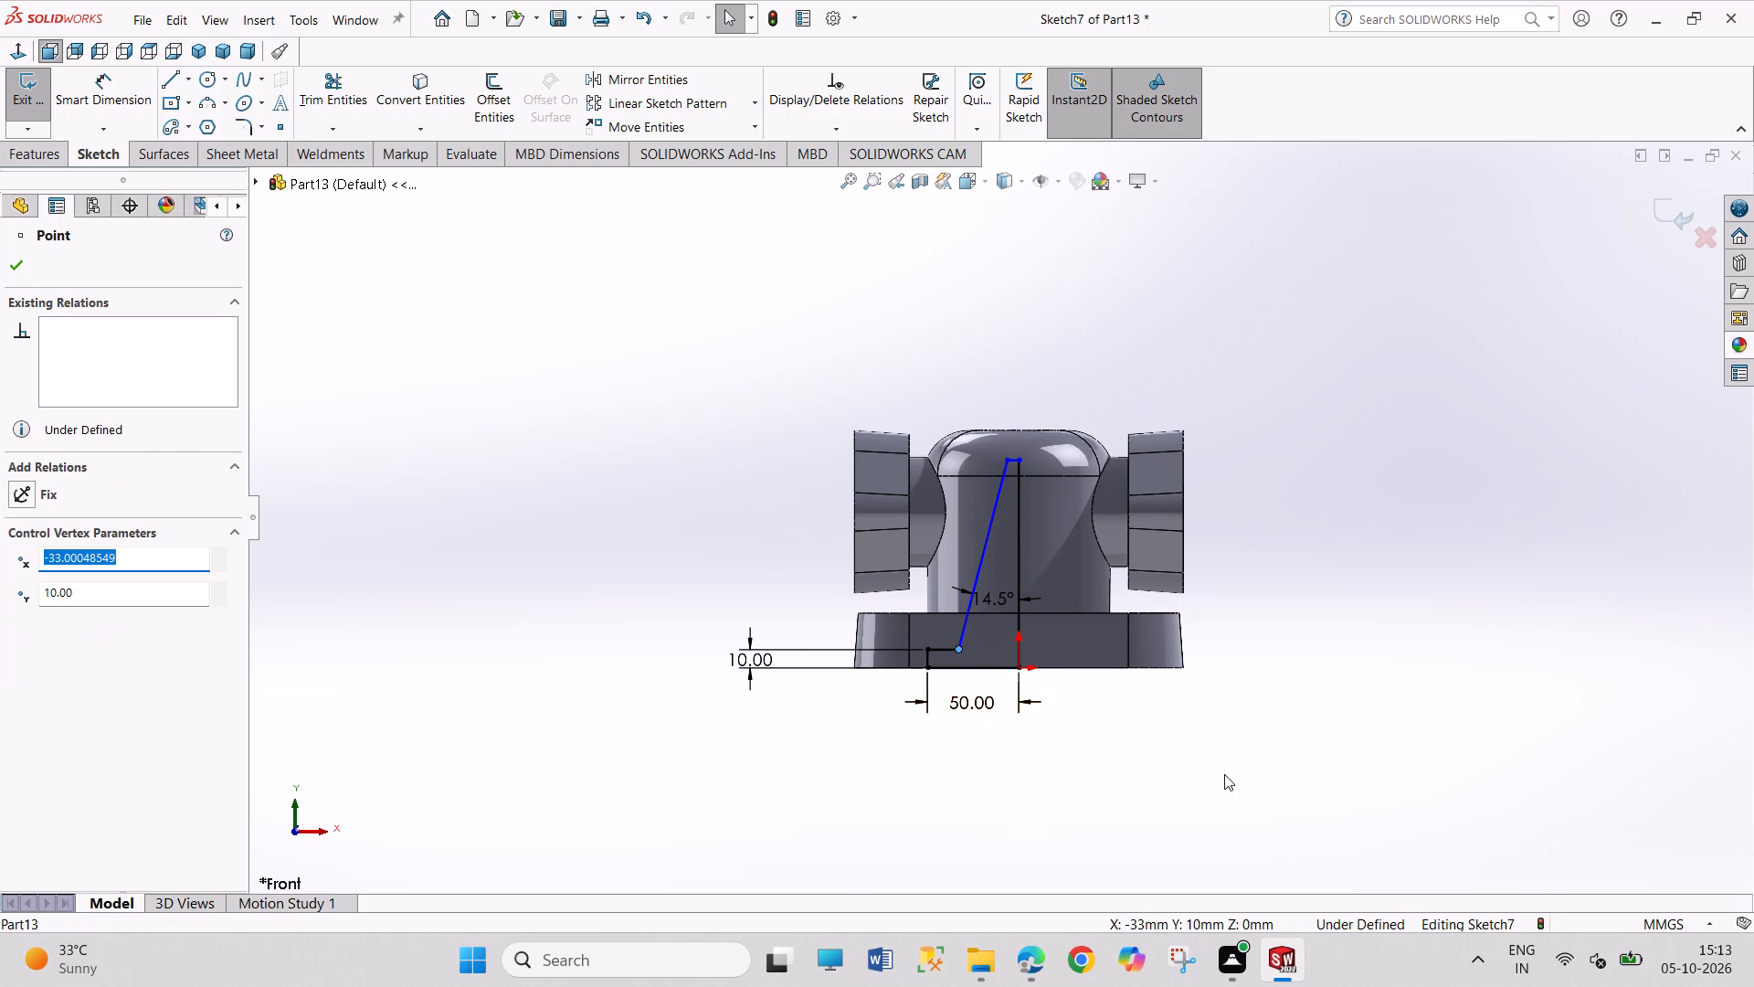
right_click_drag(1224, 777, 1261, 568)
left_click(1018, 668)
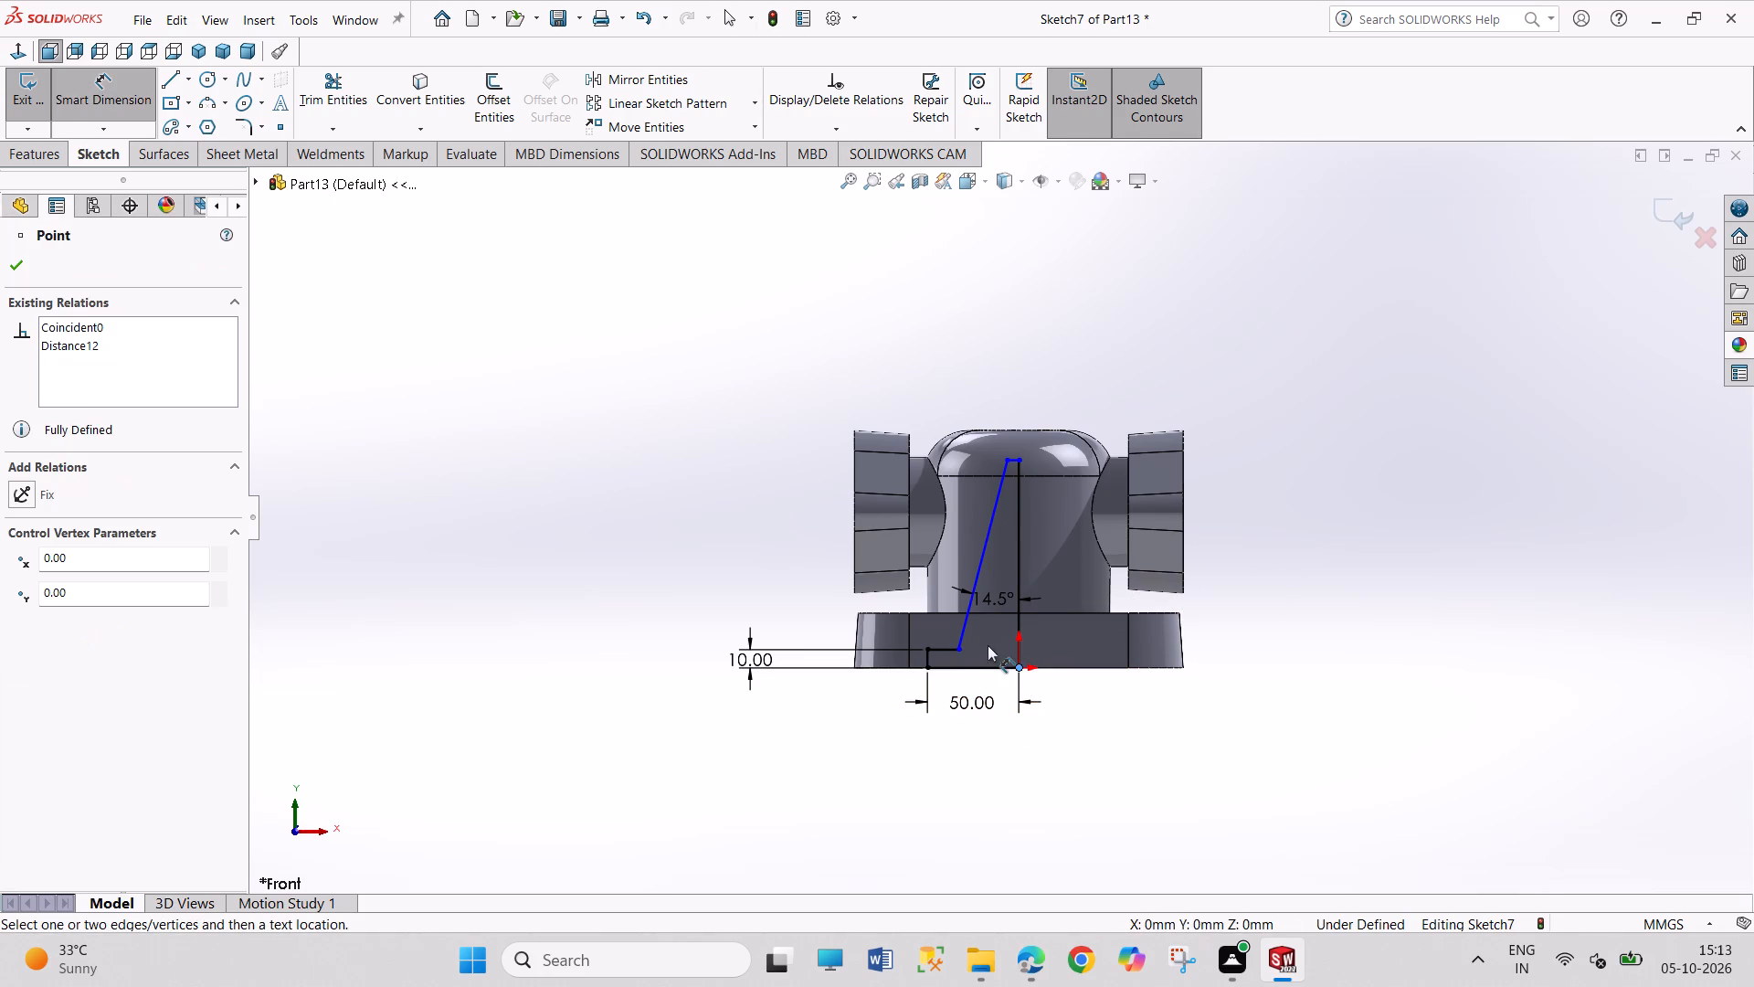
left_click(958, 649)
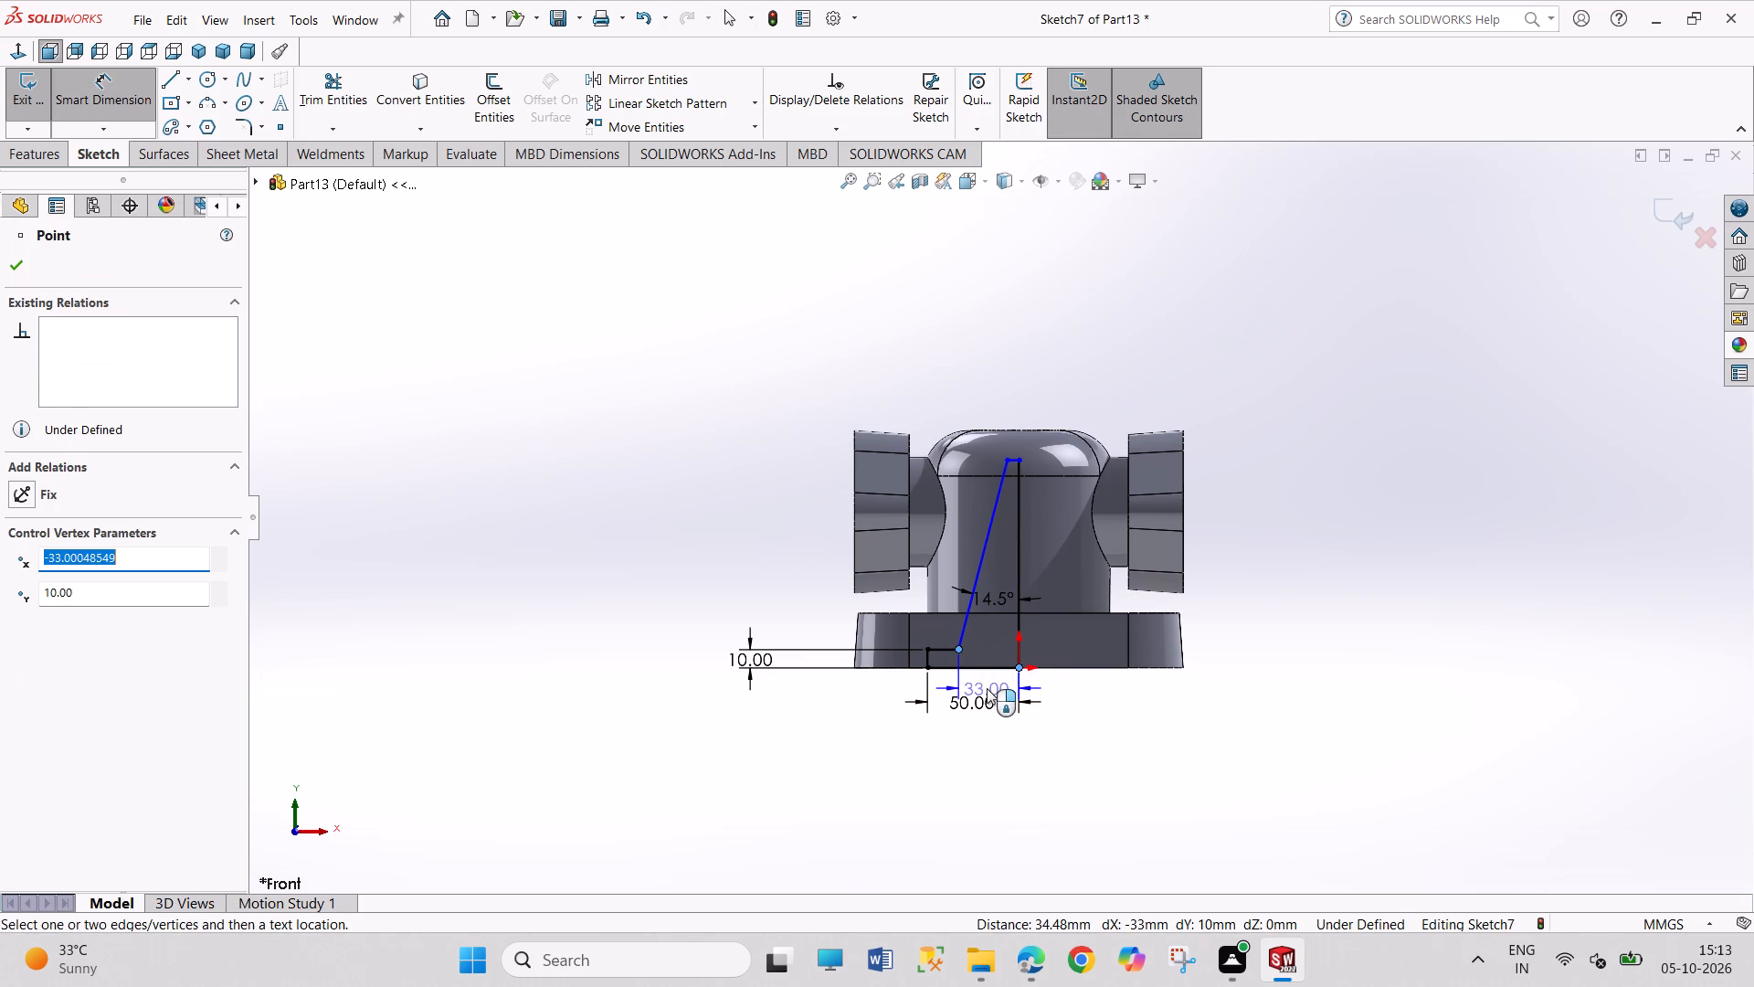
left_click(987, 688)
type("40")
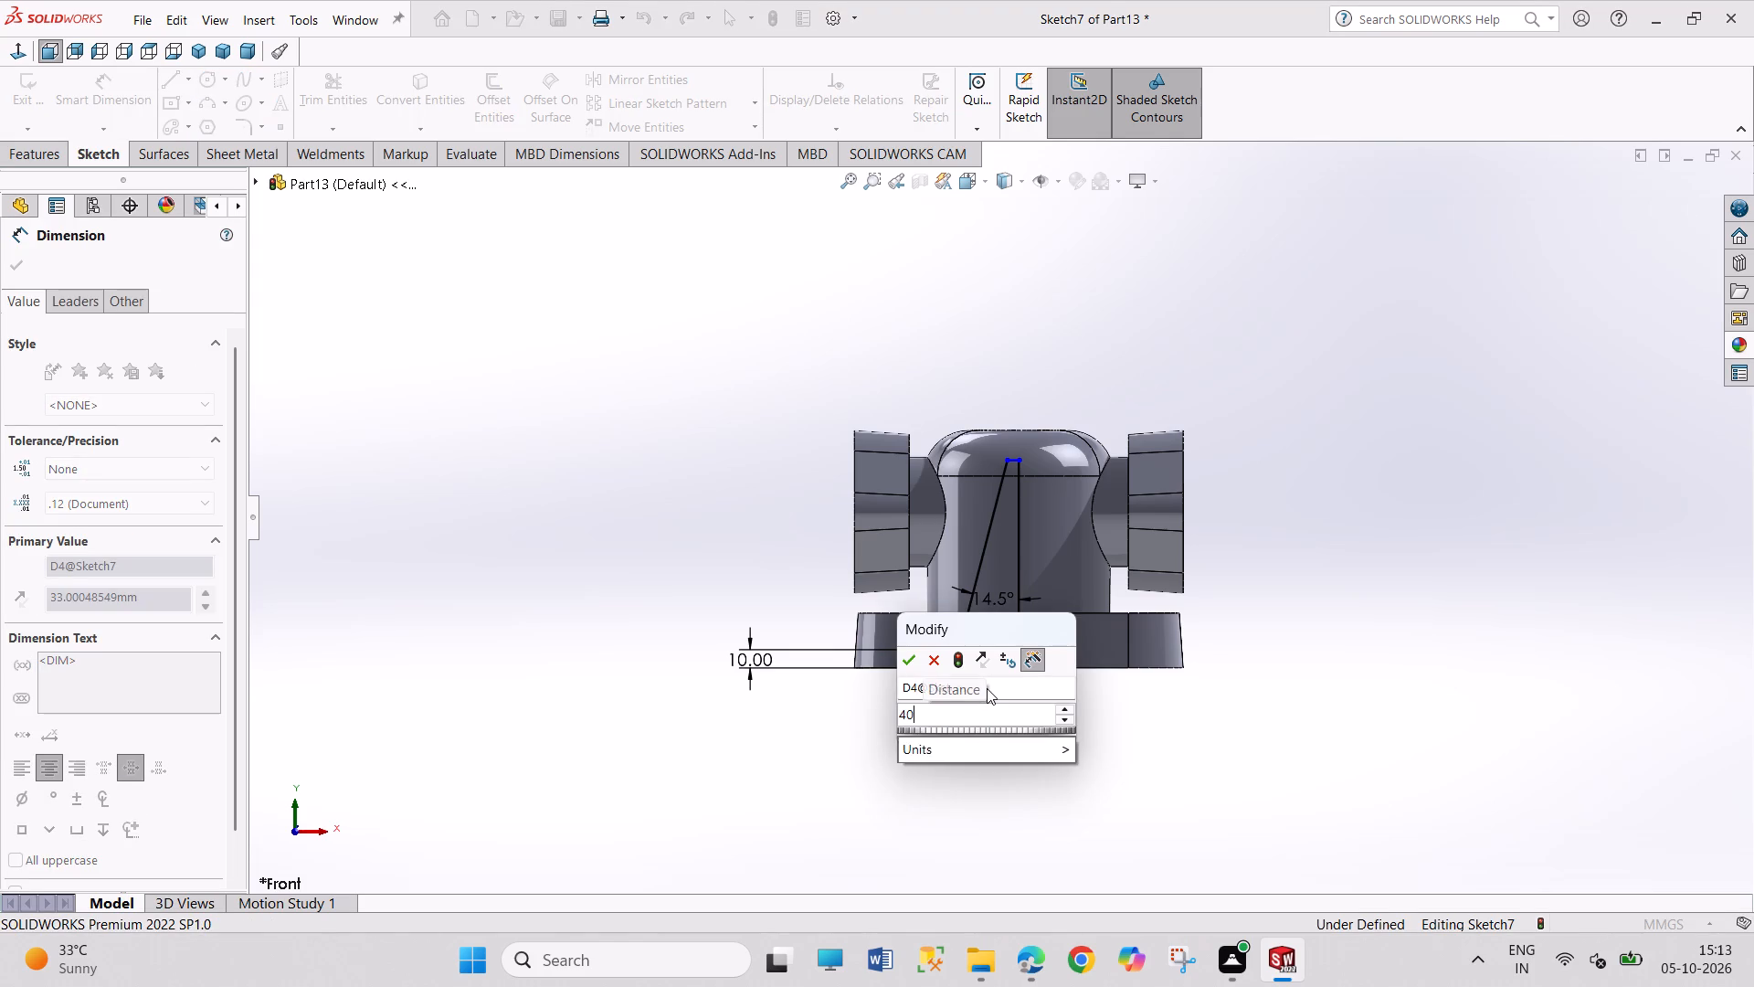
key("Return")
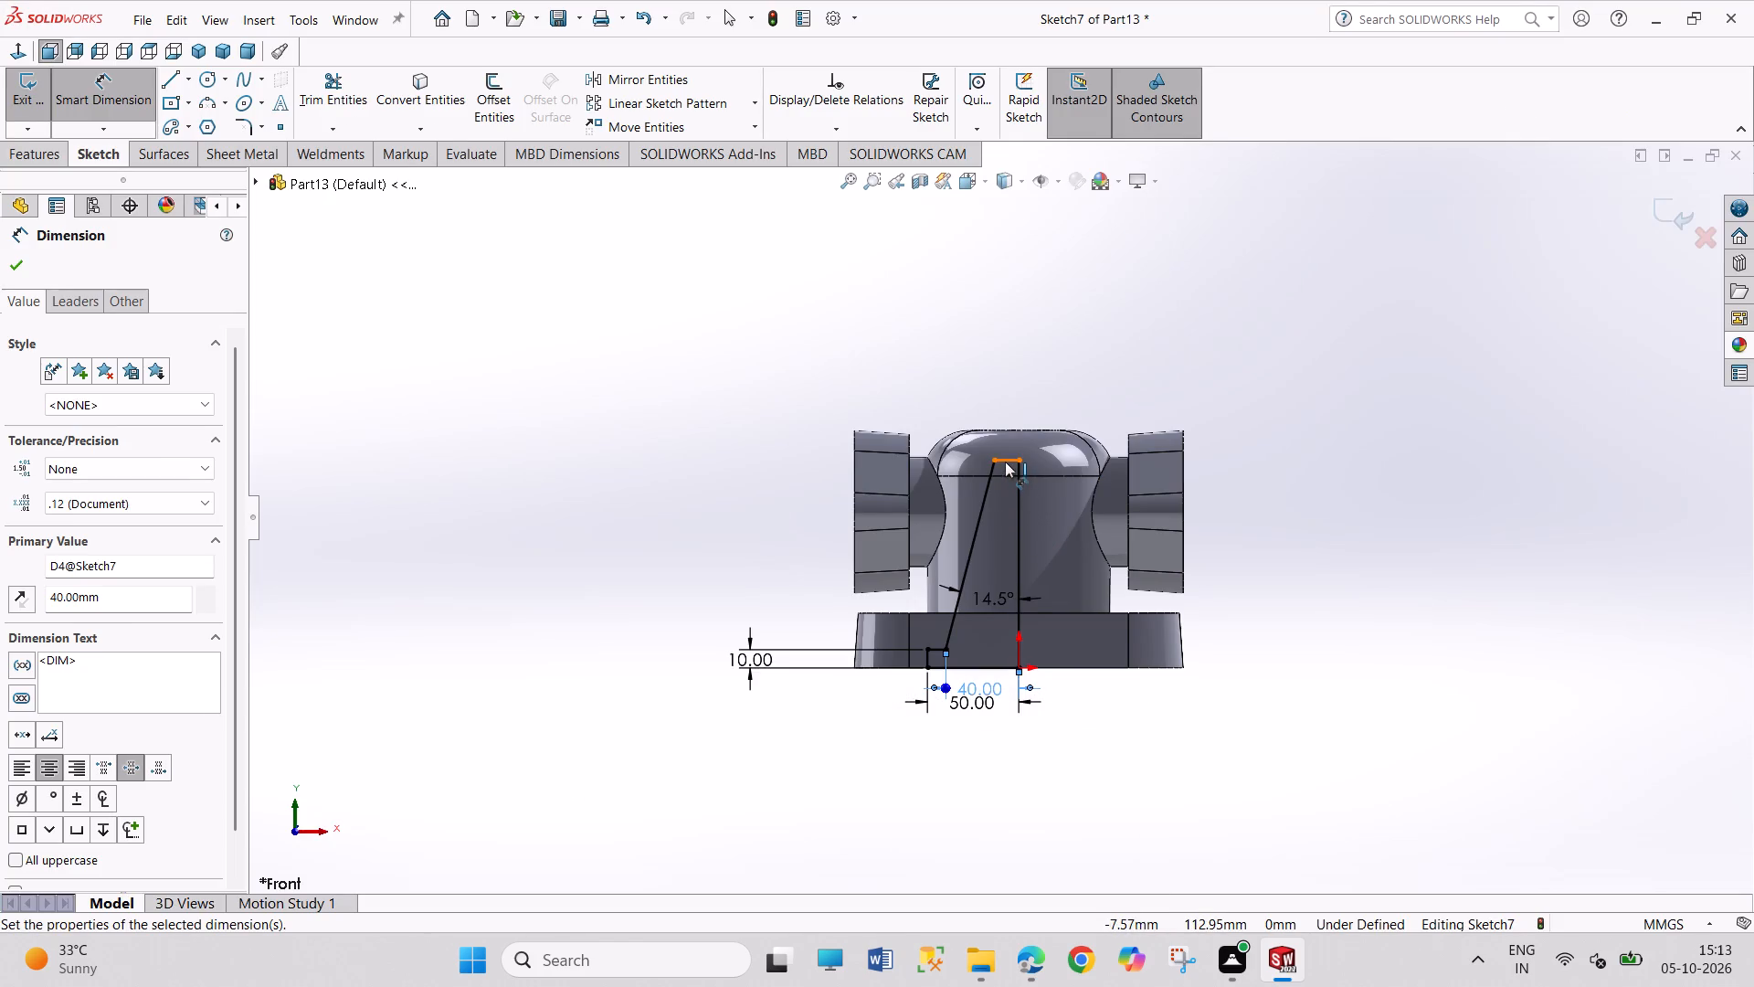
Dimension the height from the origin to the profile's short top line as 120 mm.
left_click(1005, 462)
left_click(1018, 668)
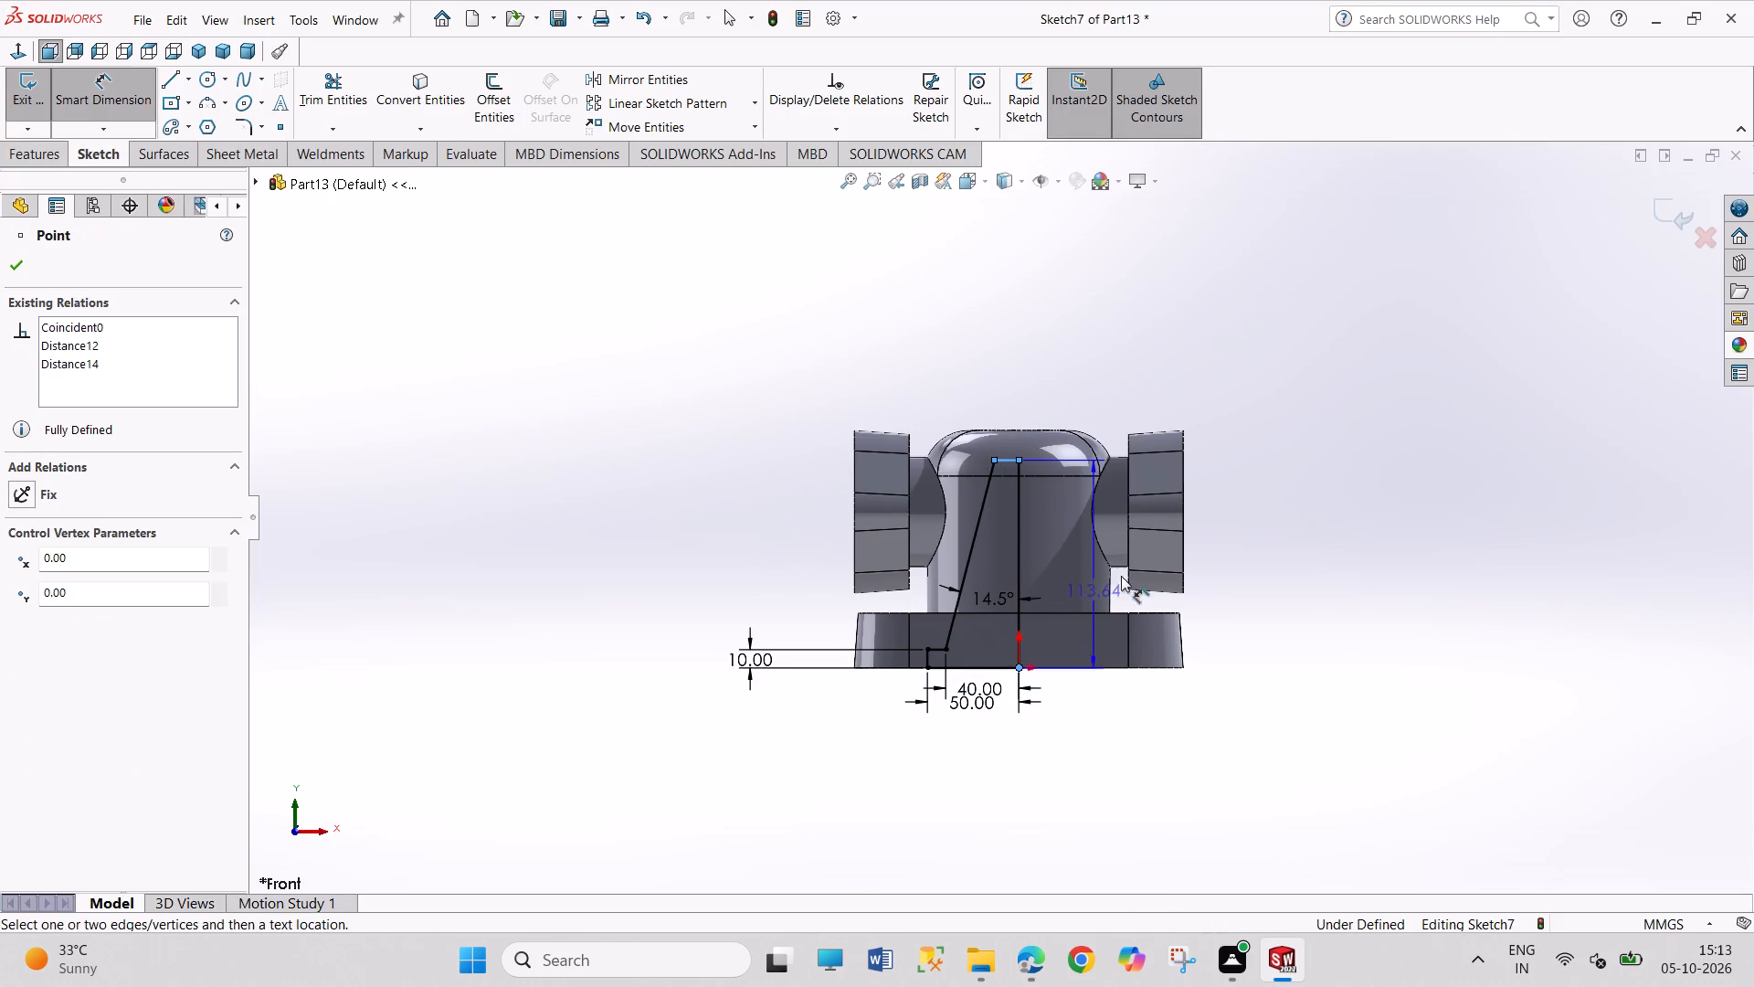
left_click(1259, 561)
type("120")
key("Return")
right_click(1450, 422)
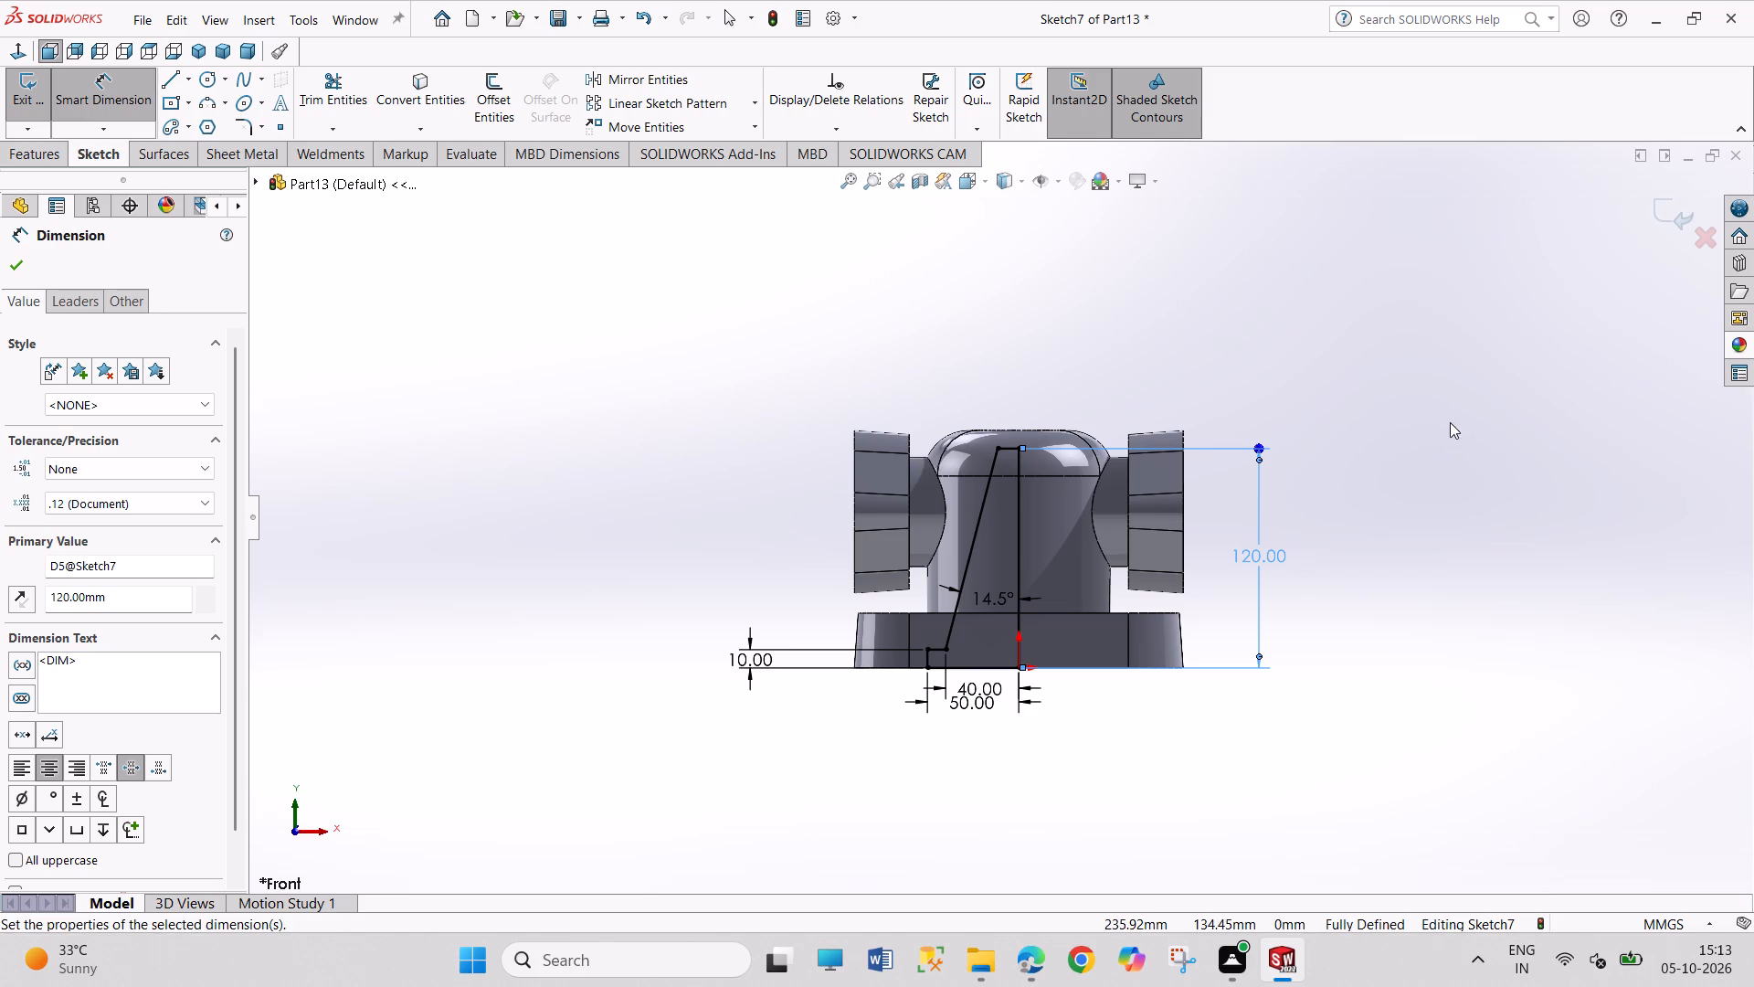
left_click(1475, 483)
Finish the sketch and make a 360° revolved cut of the stepped profile about its vertical centre line.
left_click(39, 84)
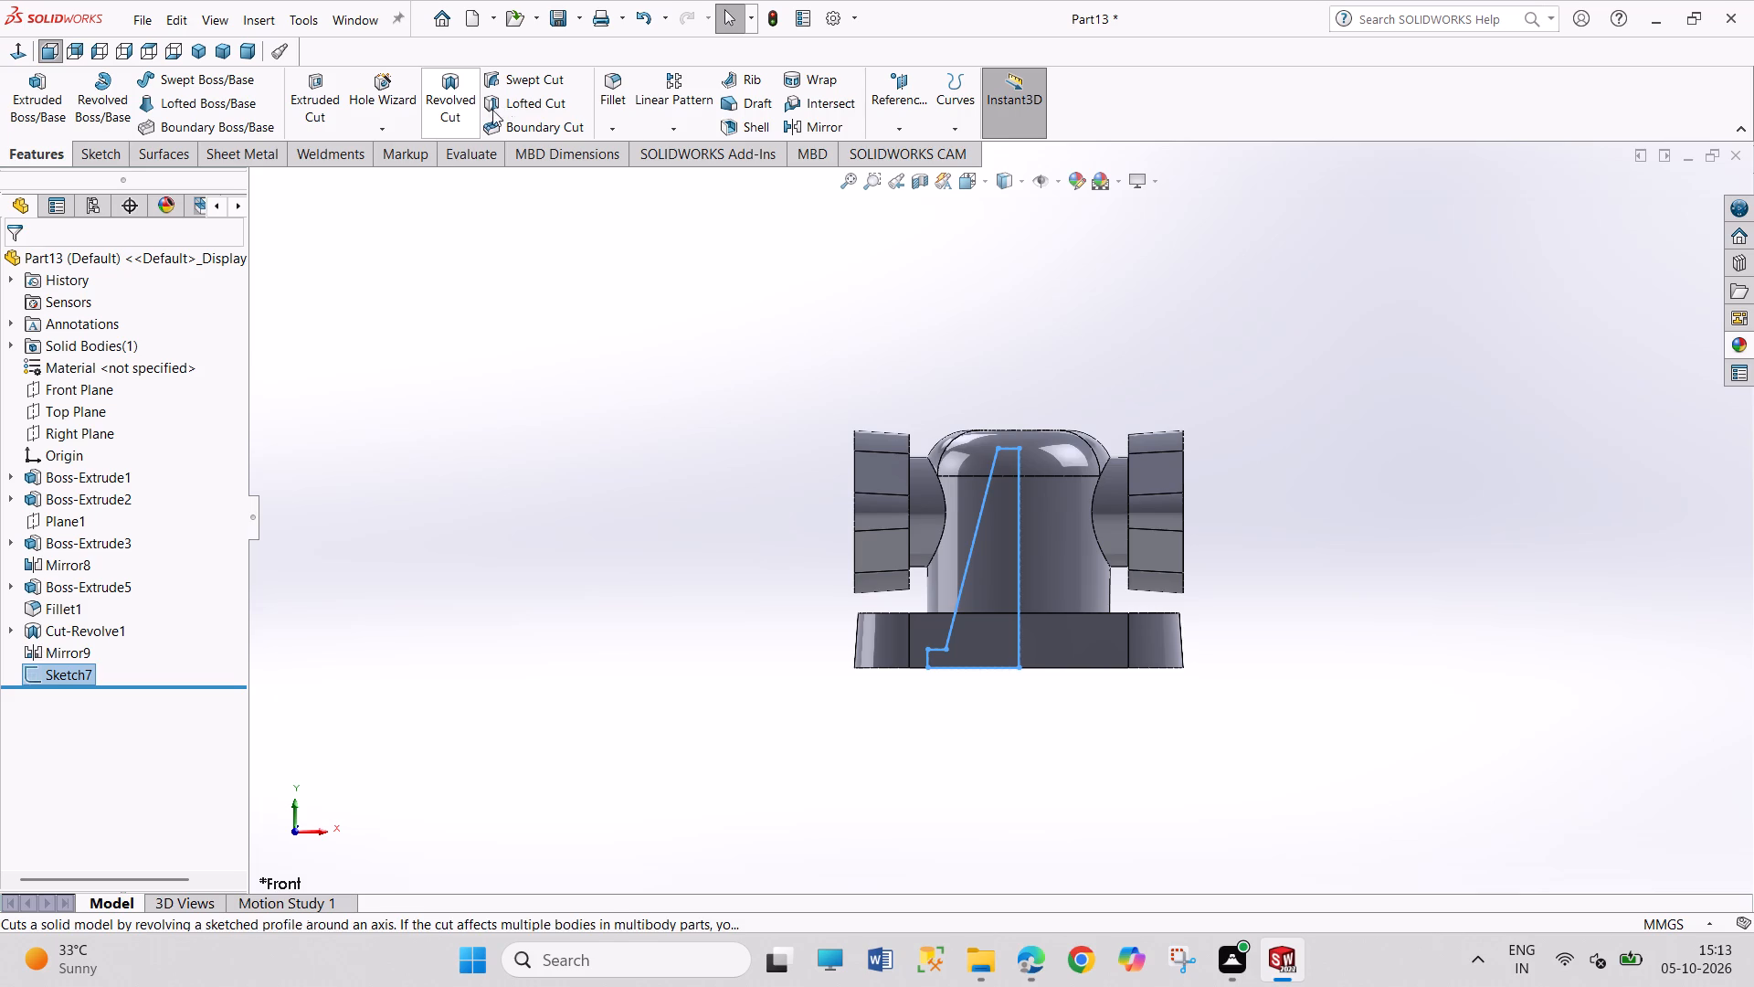
left_click(438, 101)
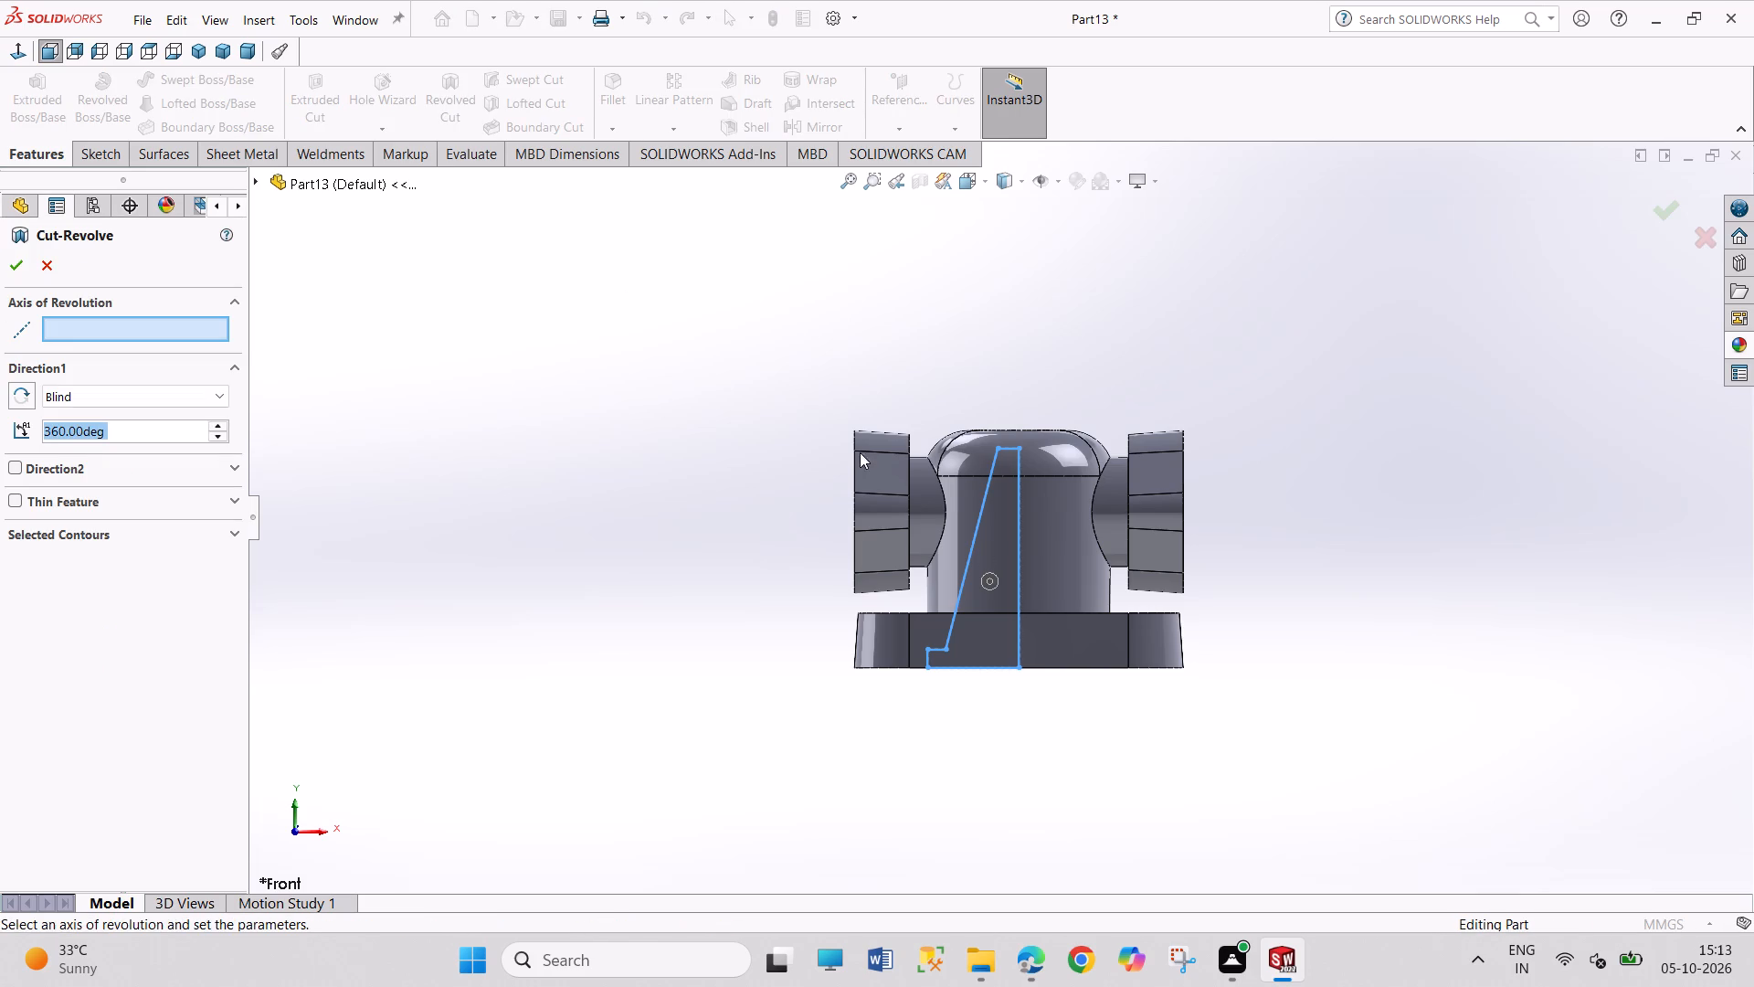
left_click(1019, 583)
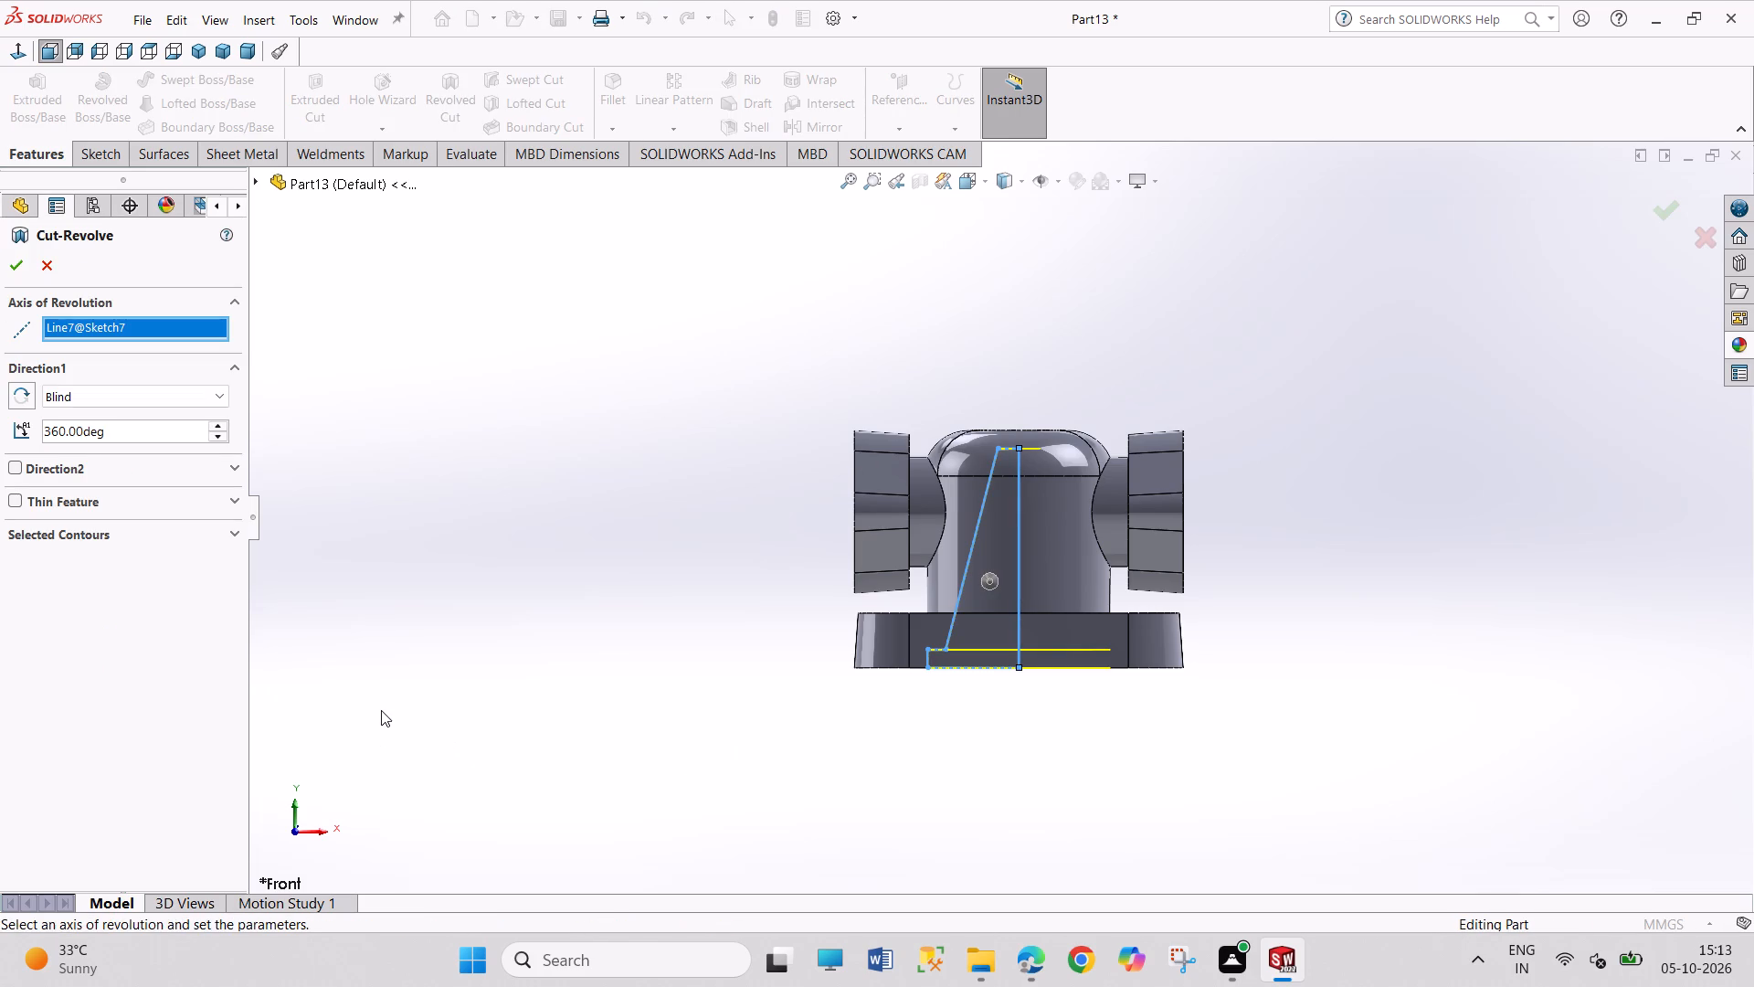
left_click(19, 260)
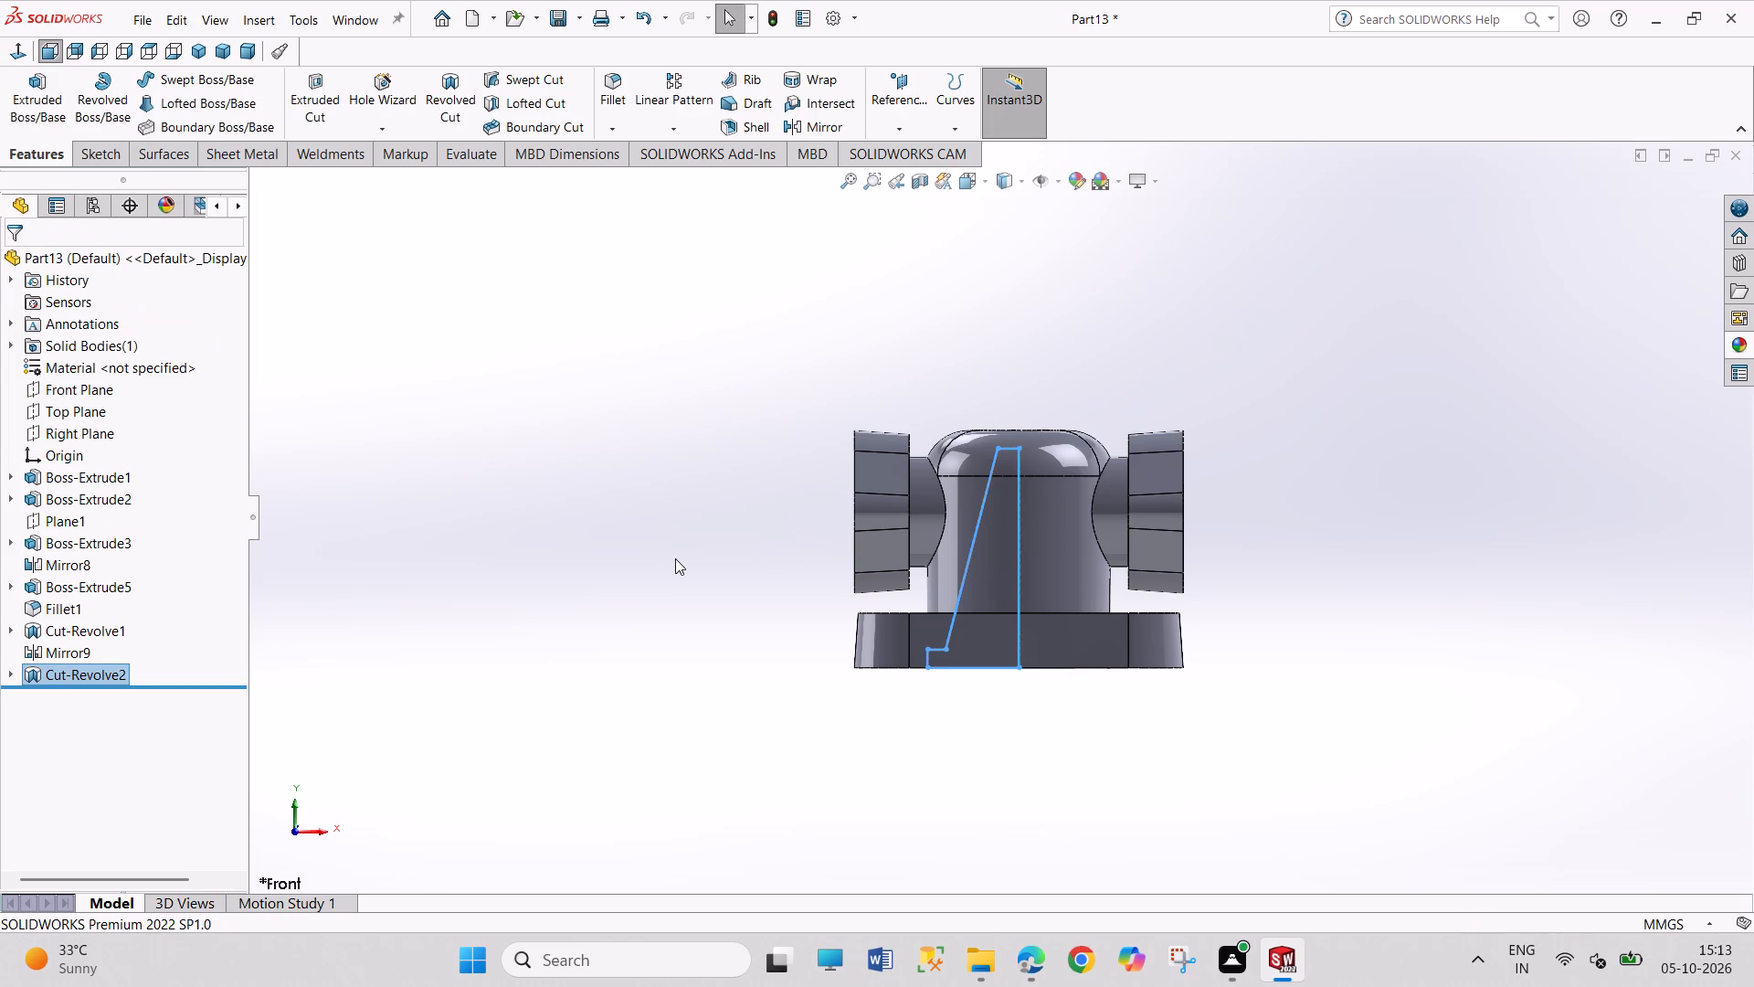
left_click_drag(677, 558, 728, 631)
Examine the tapered bore from beneath the base, including where it meets the side bores.
middle_click_drag(706, 670, 717, 494)
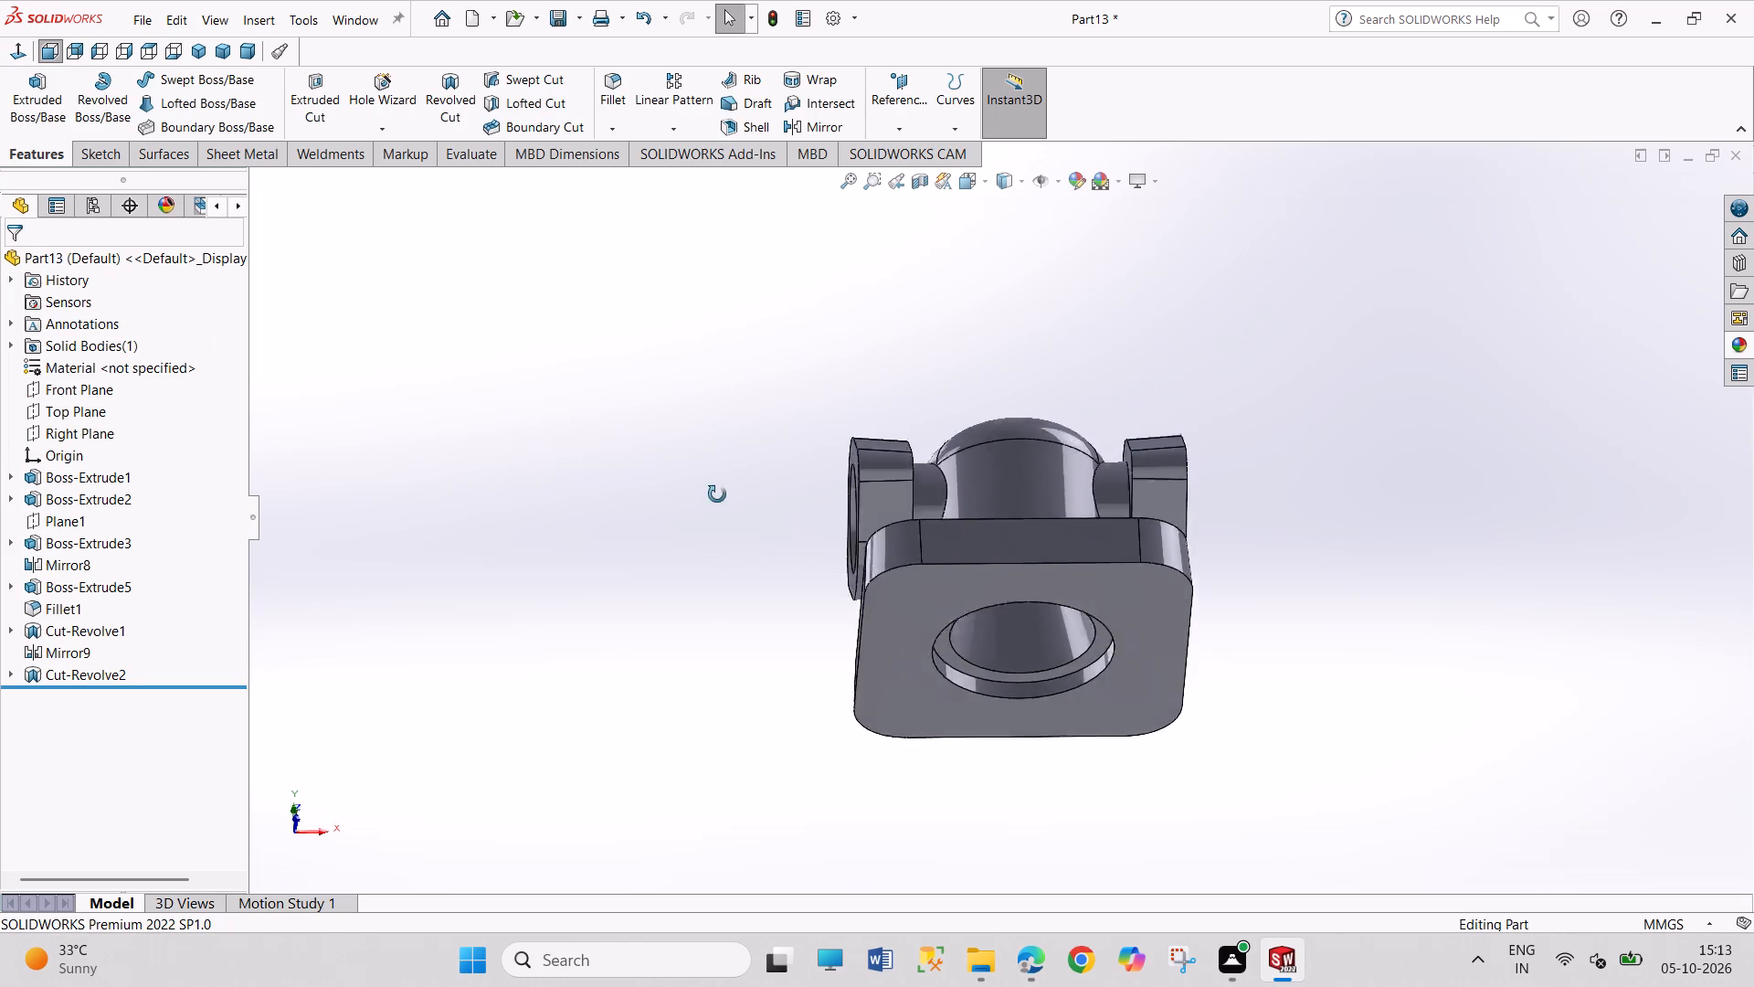
middle_click_drag(717, 494, 726, 280)
scroll(726, 280, "up", 1)
scroll(1115, 493, "down", 5)
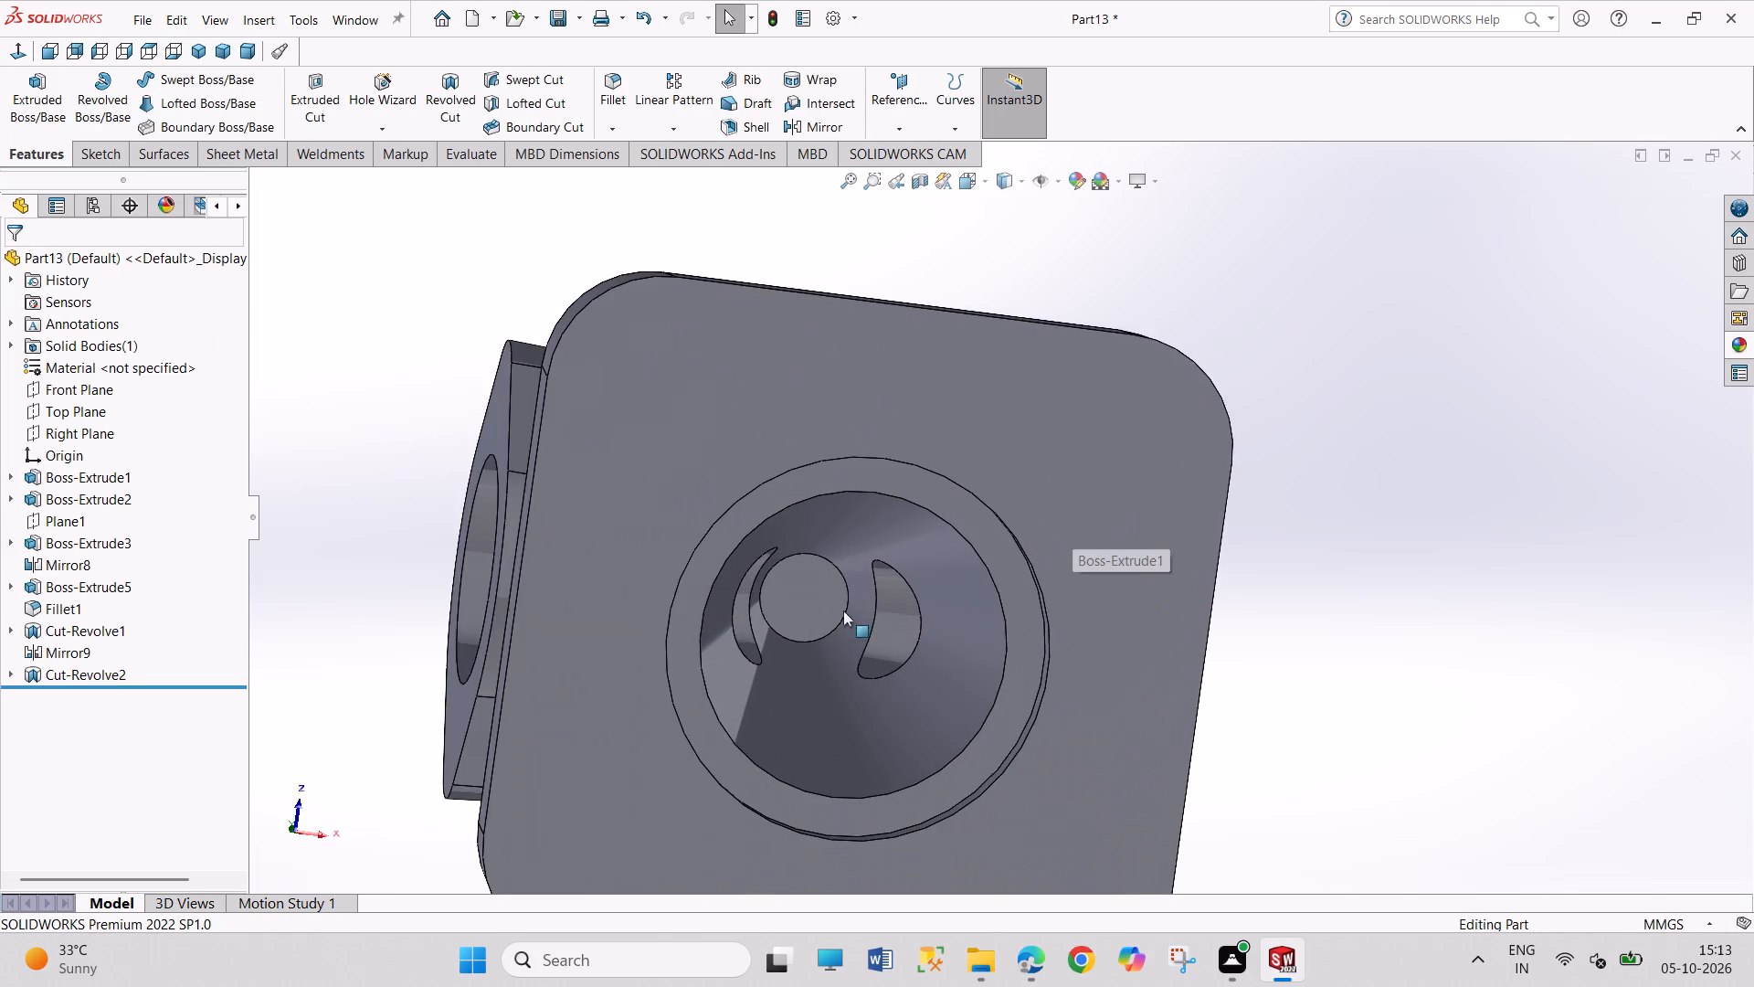
scroll(819, 620, "down", 4)
scroll(1006, 655, "down", 3)
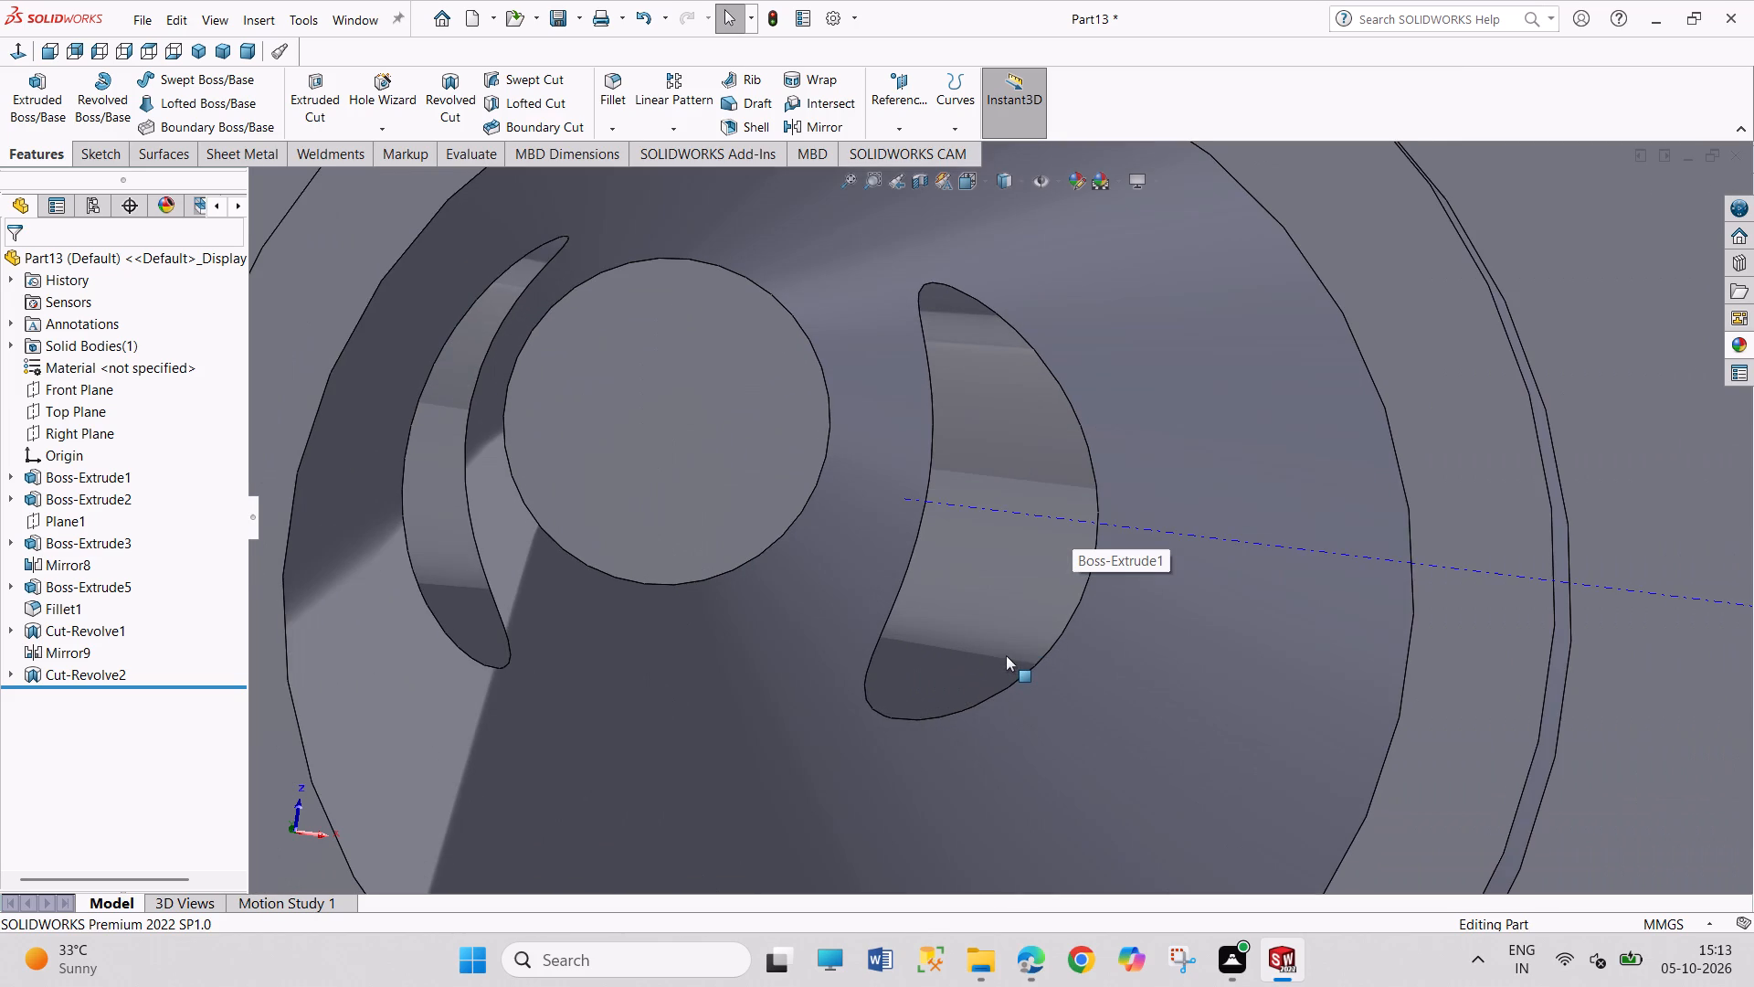
scroll(1135, 695, "up", 7)
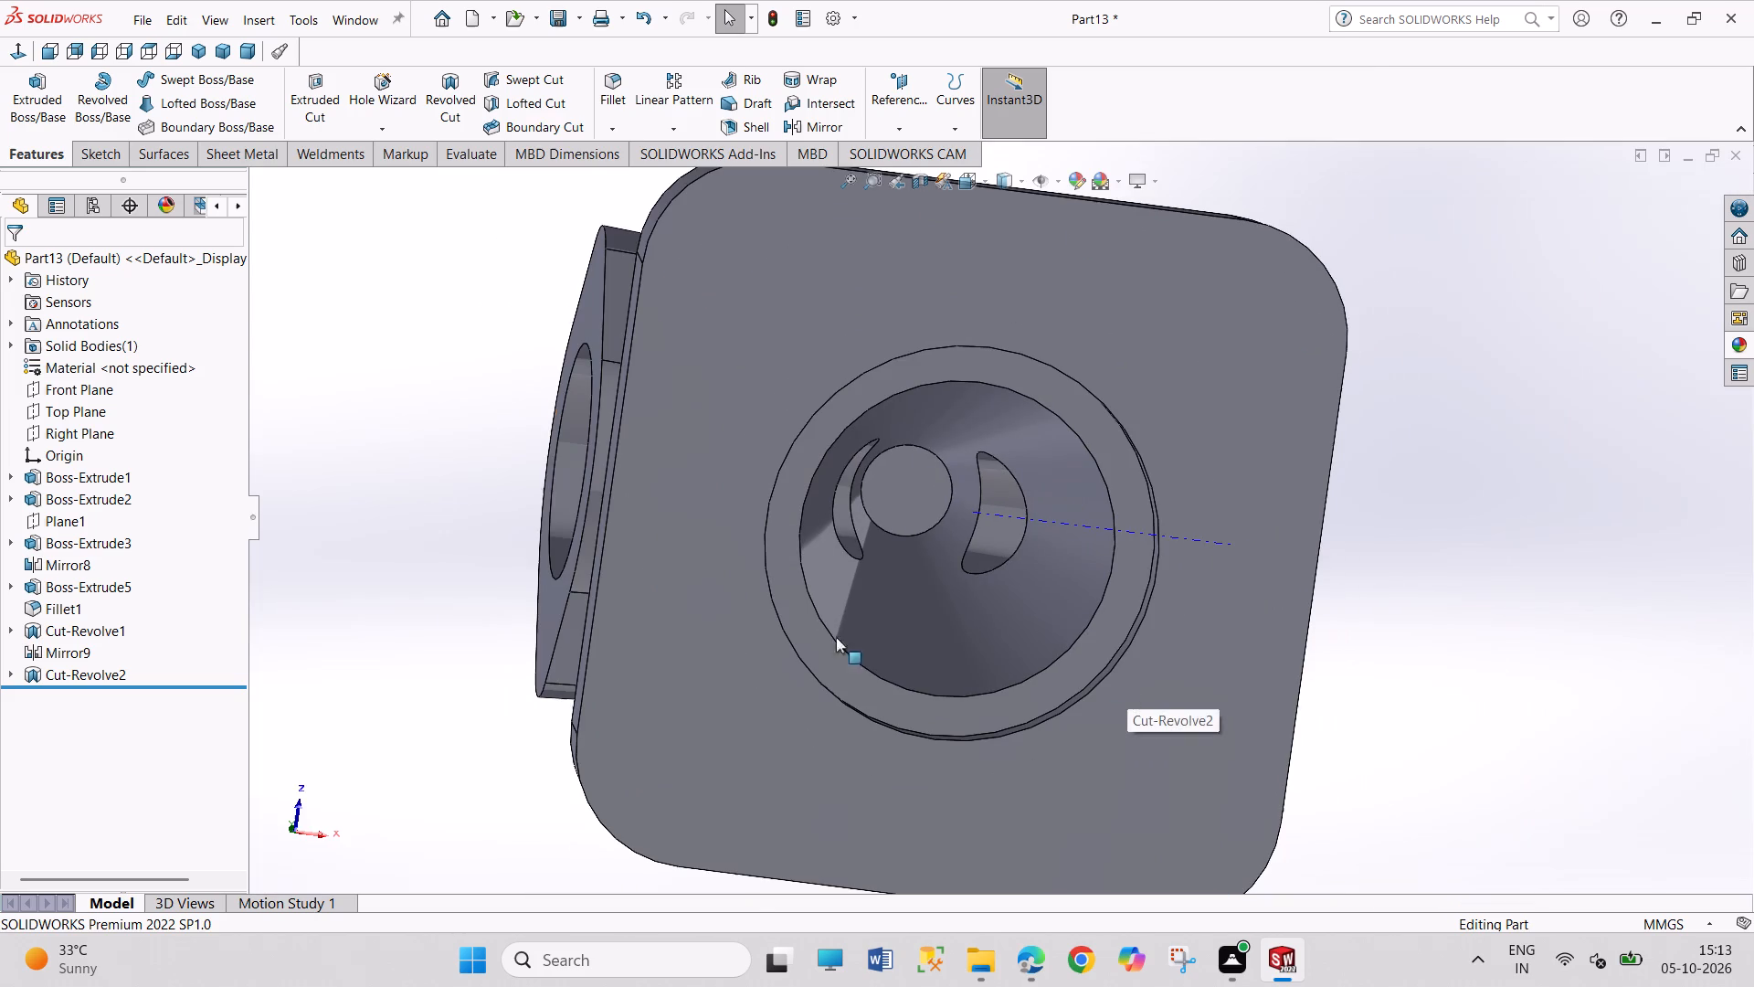
left_click(200, 51)
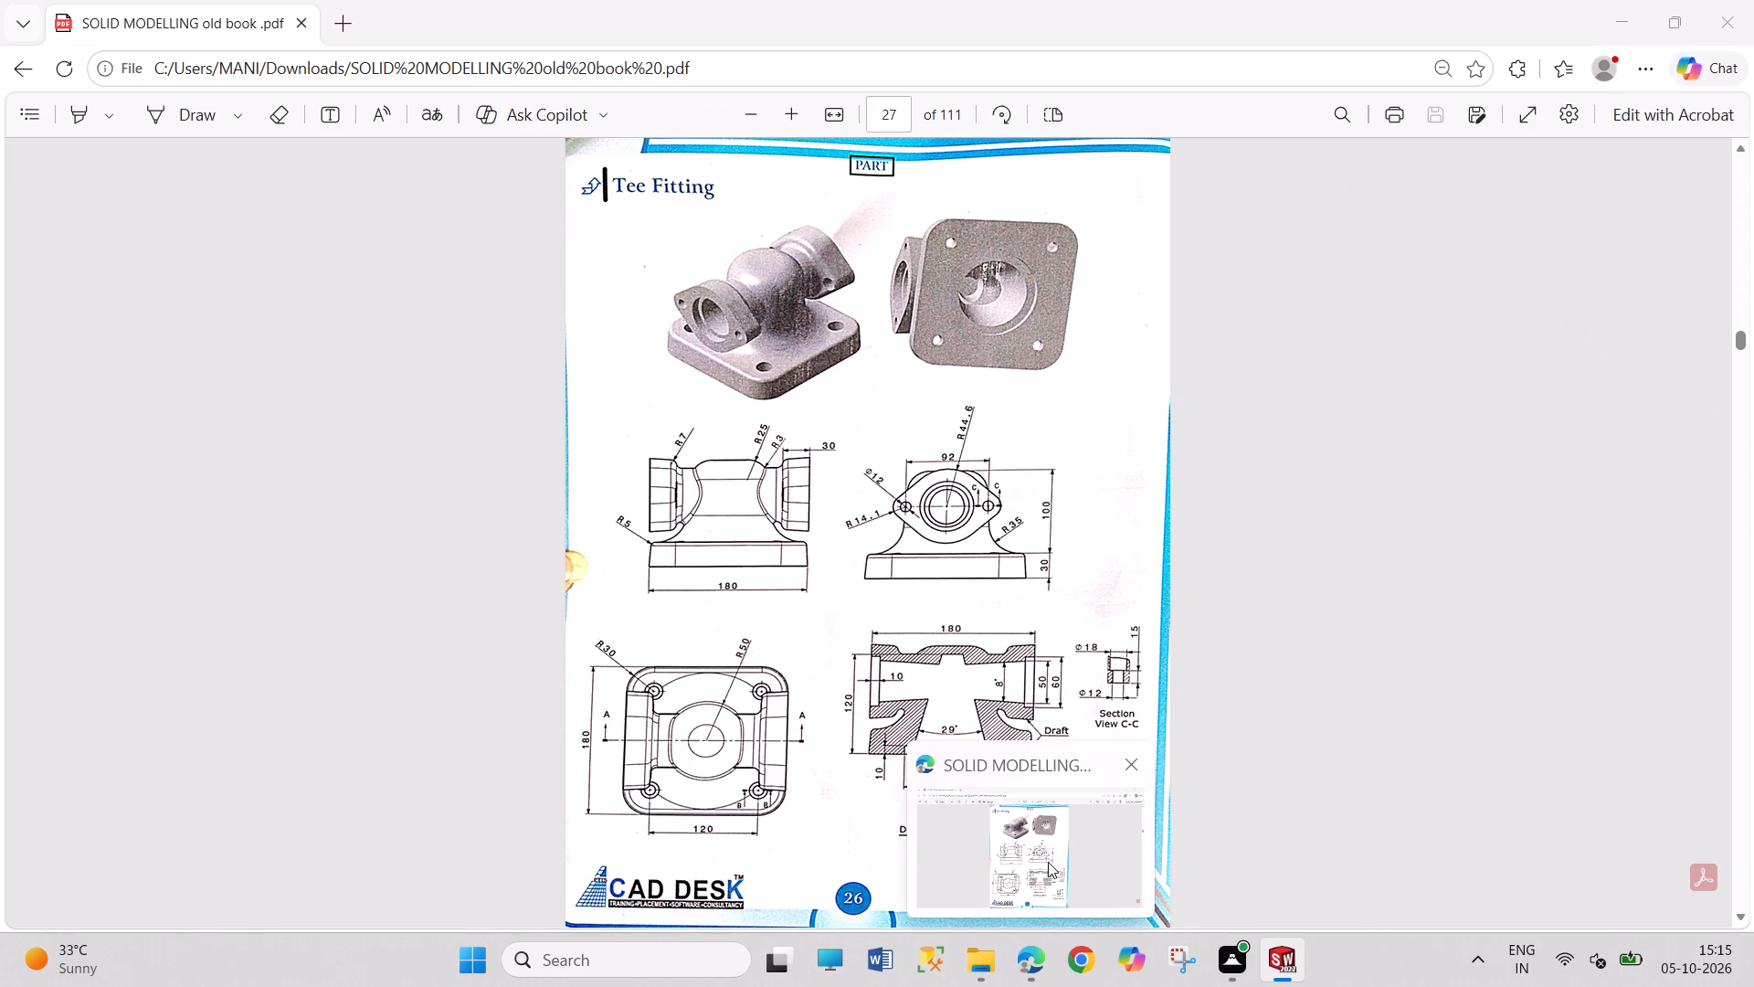
Start a Hole Wizard feature with the side flange in close view.
scroll(850, 463, "down", 3)
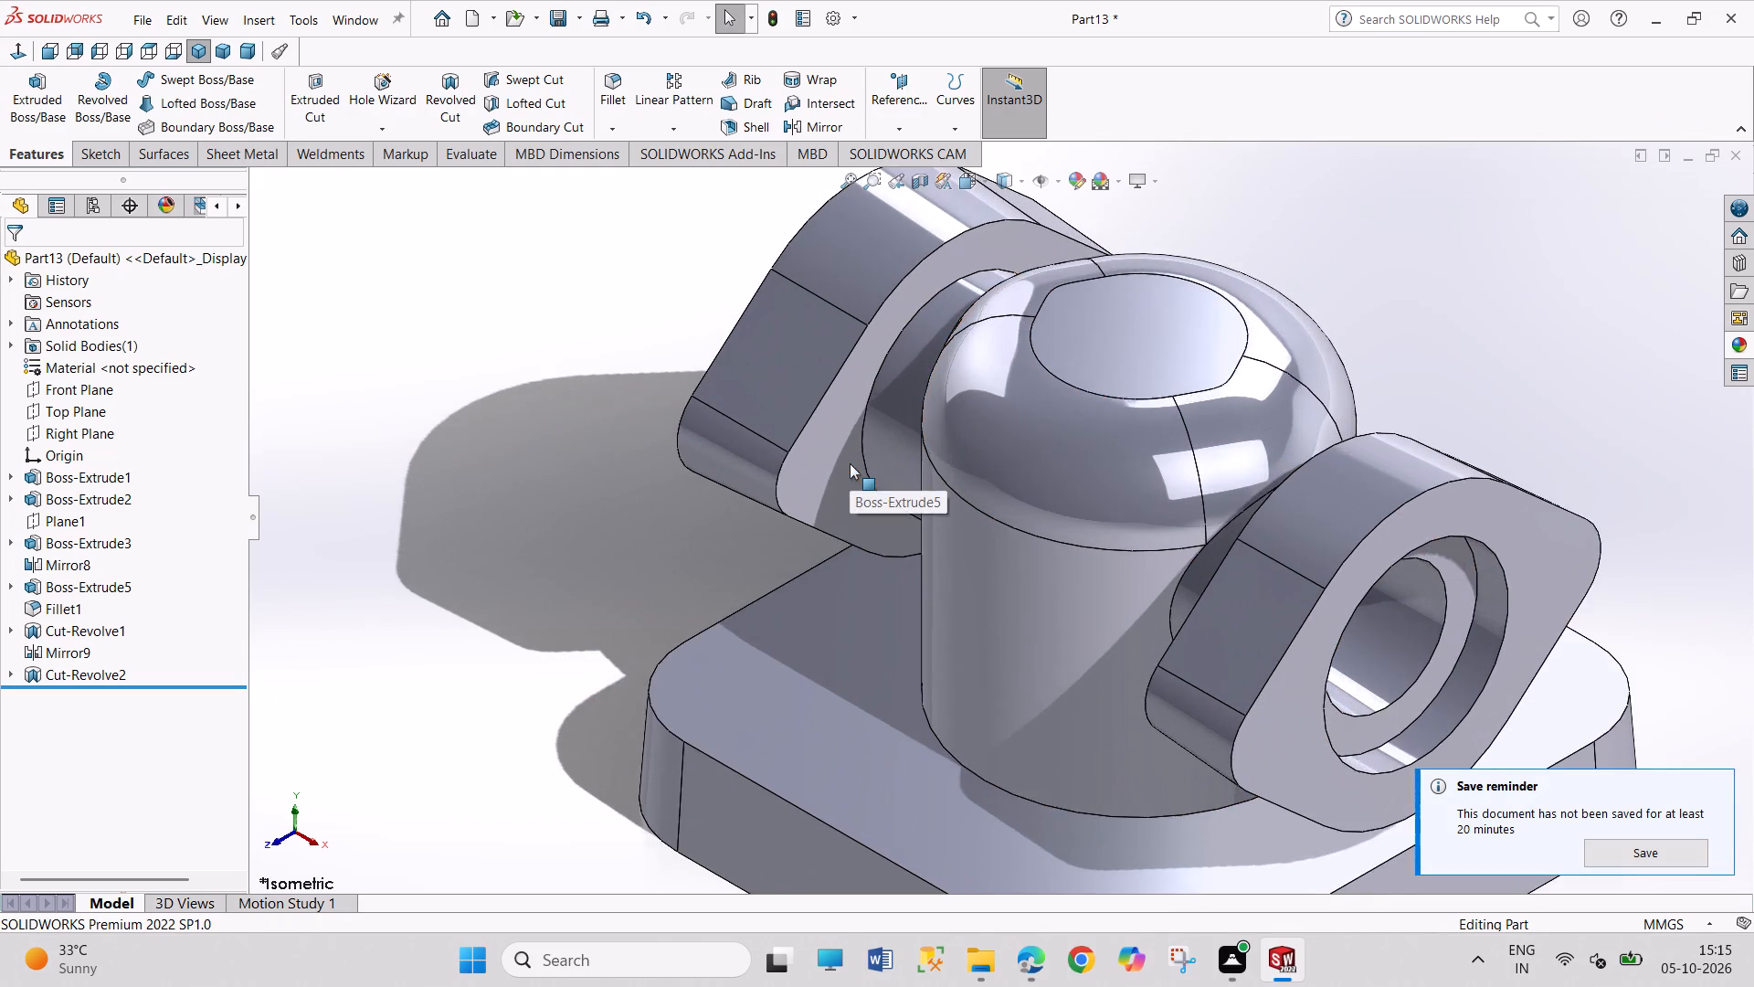
scroll(850, 463, "up", 3)
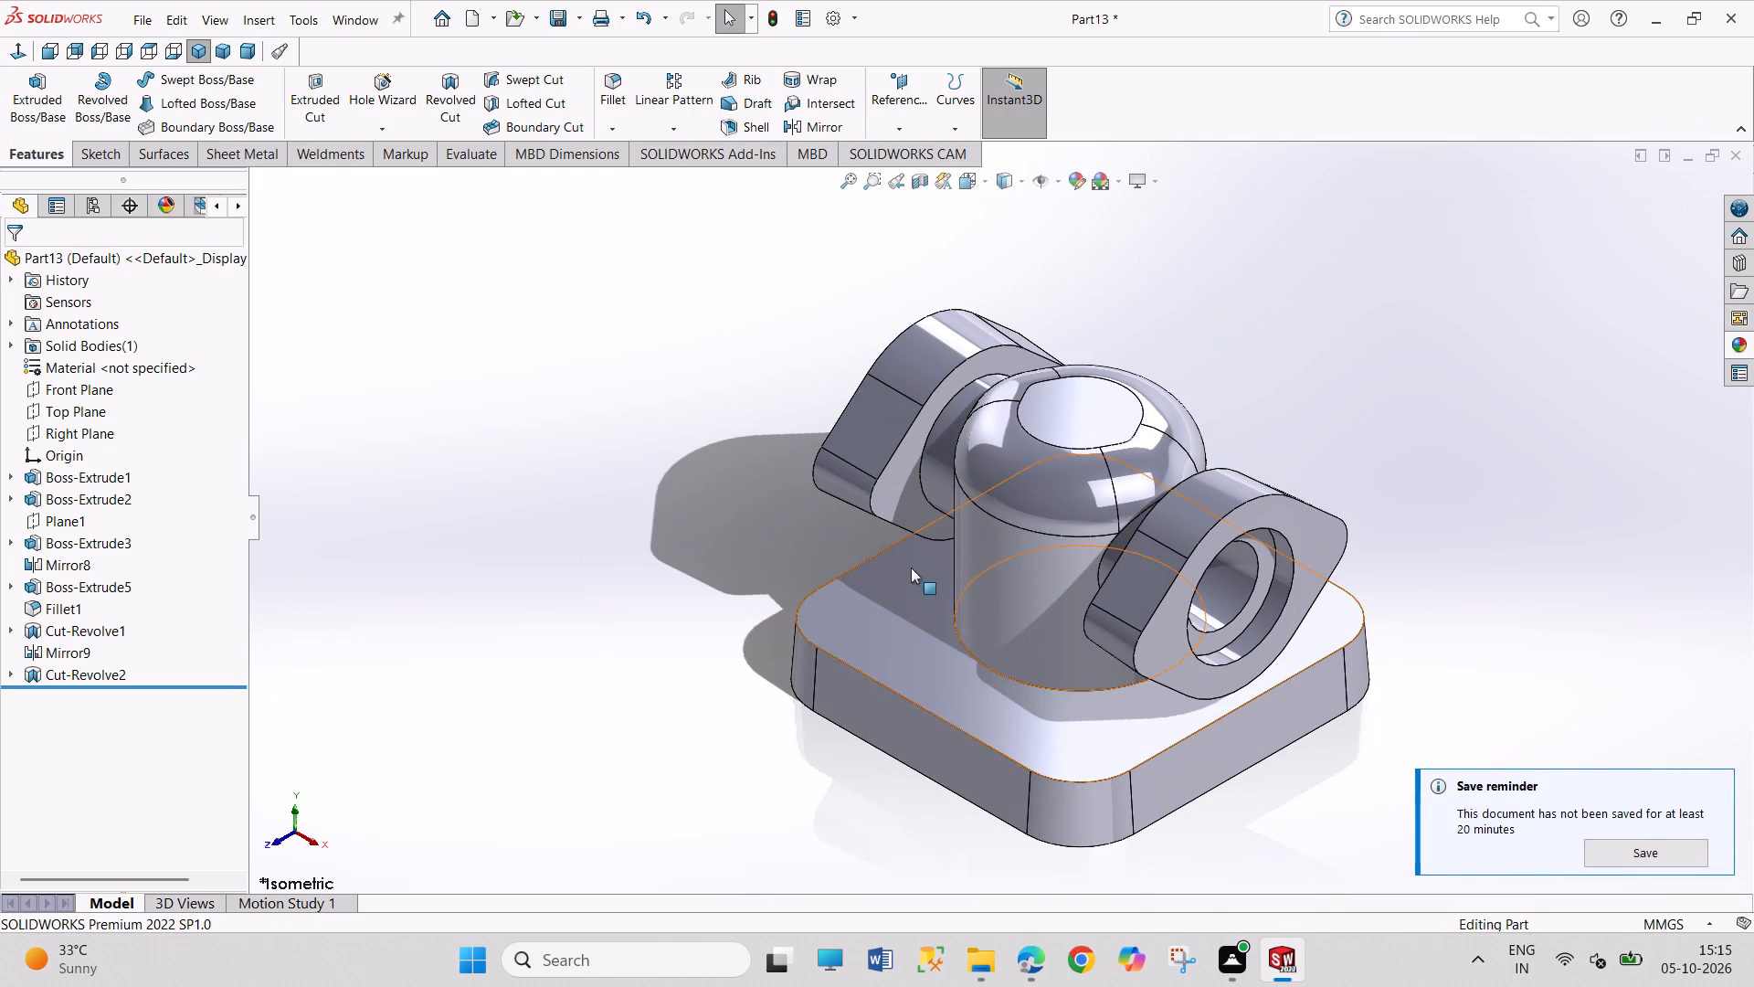
middle_click_drag(859, 498, 957, 854)
scroll(895, 679, "up", 1)
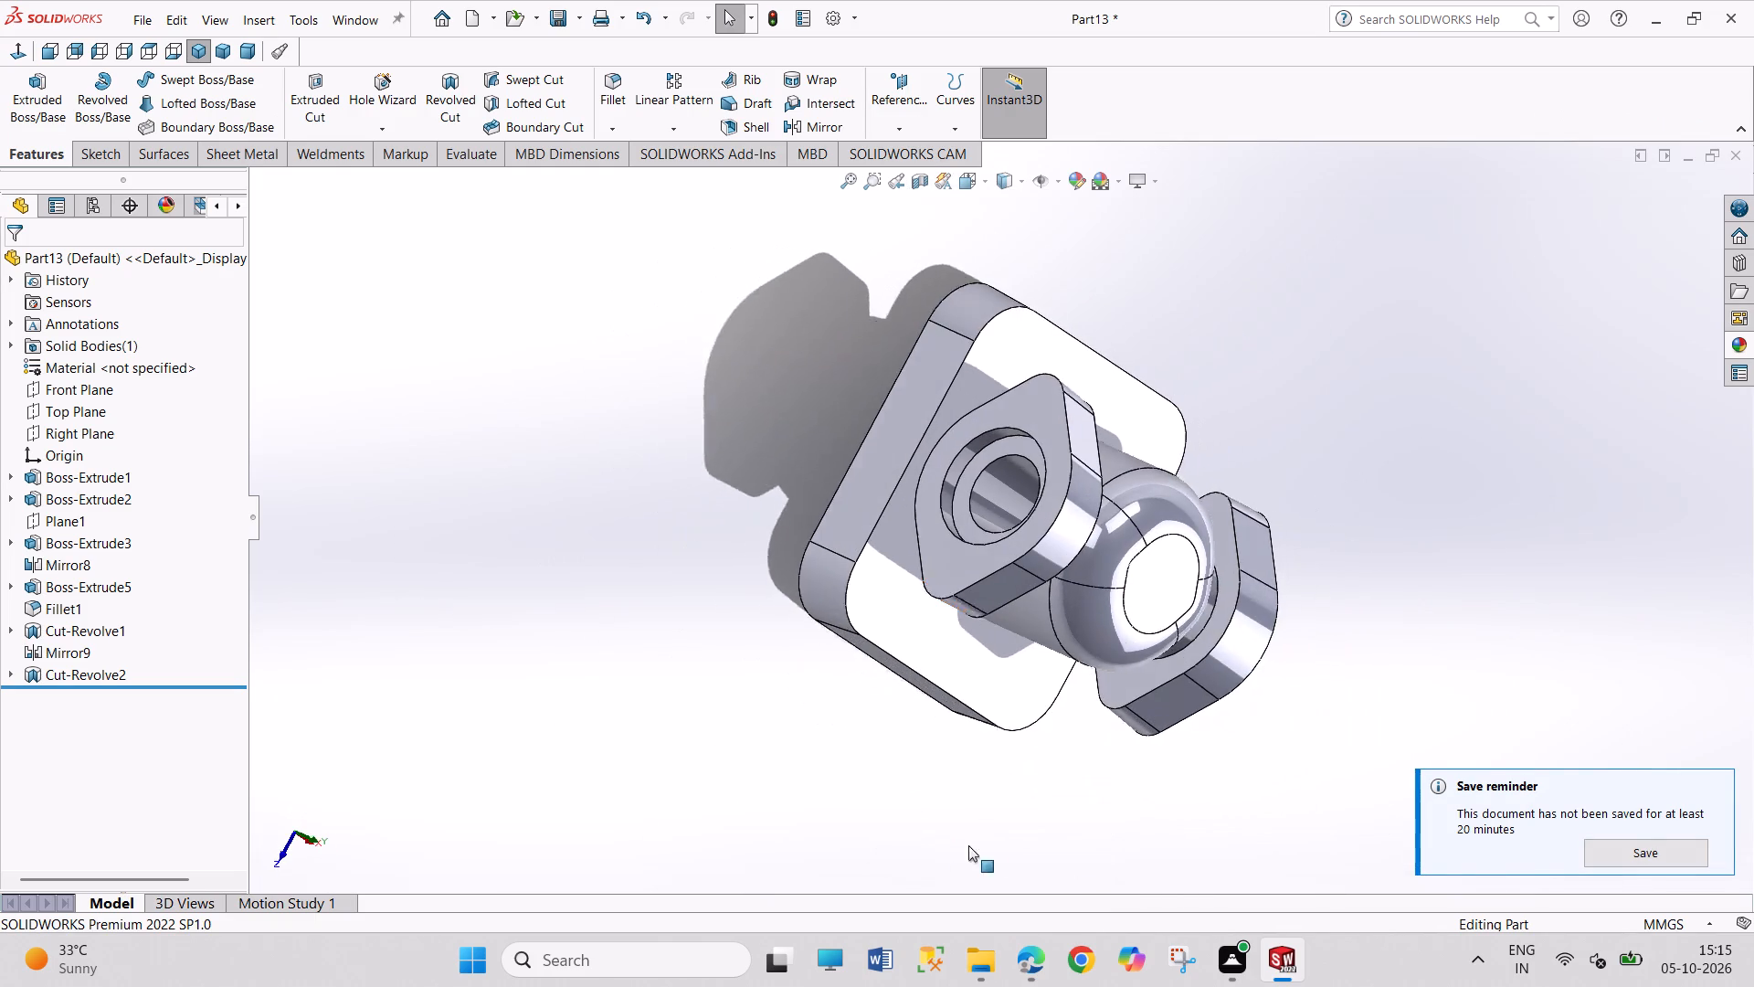
scroll(1156, 475, "down", 5)
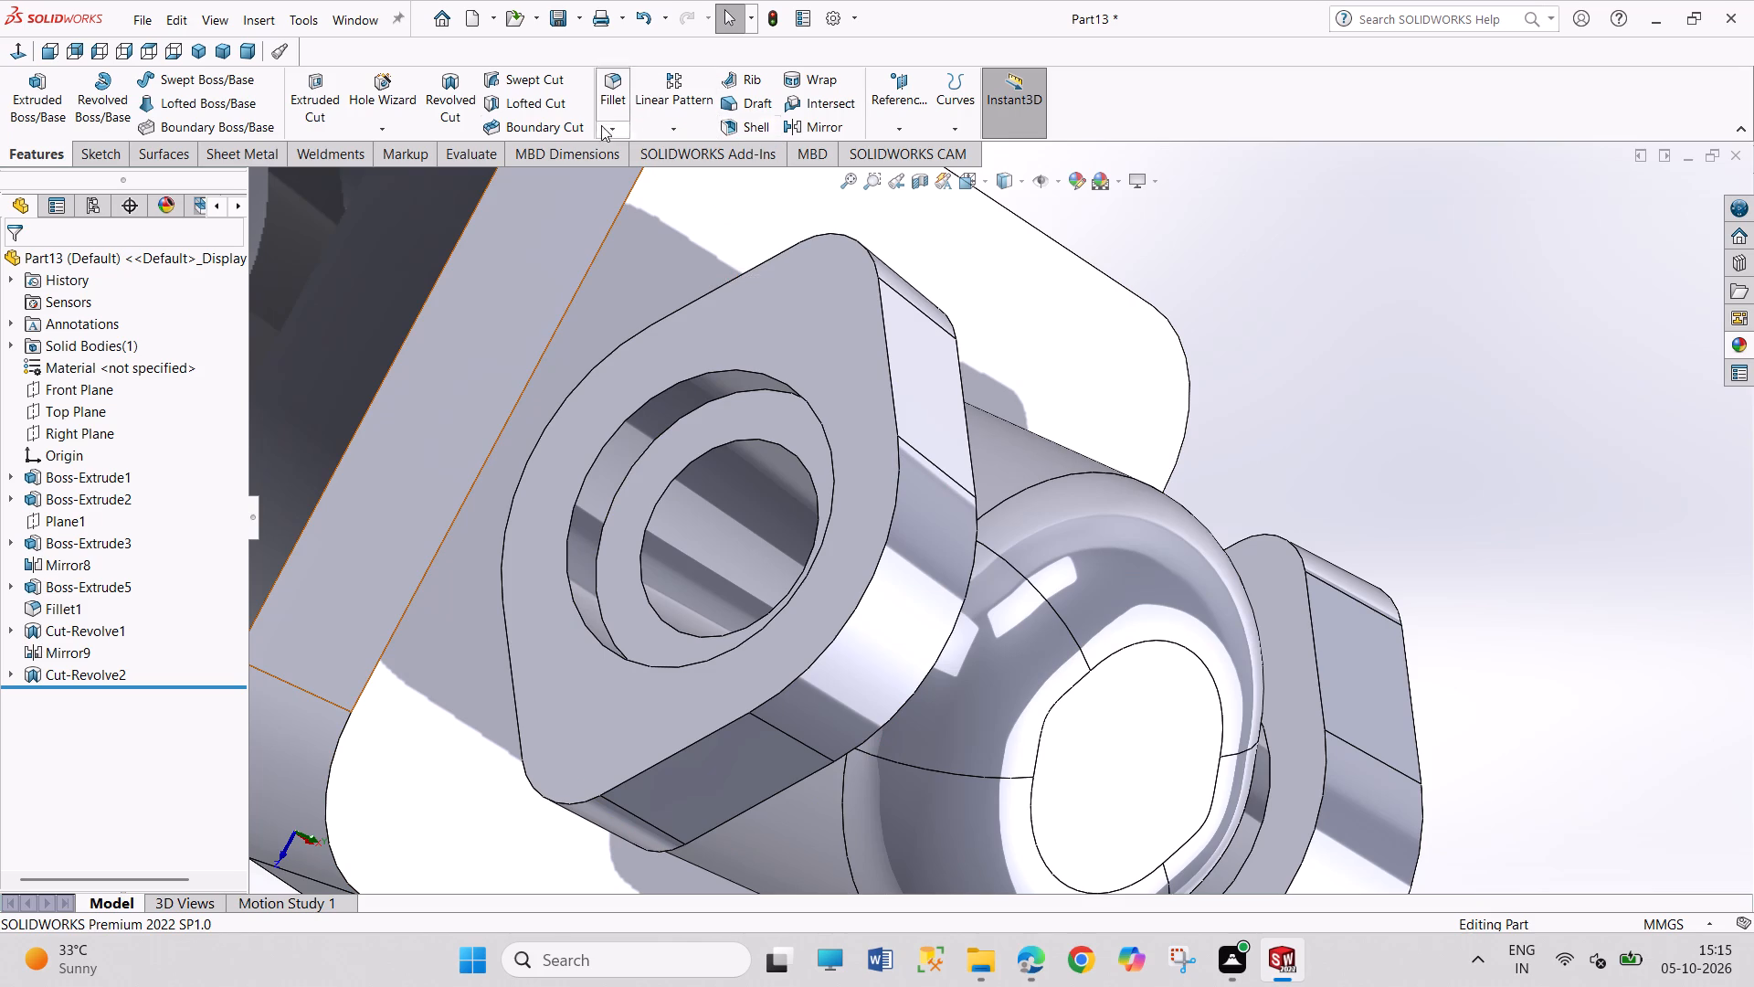
left_click(366, 121)
left_click(376, 148)
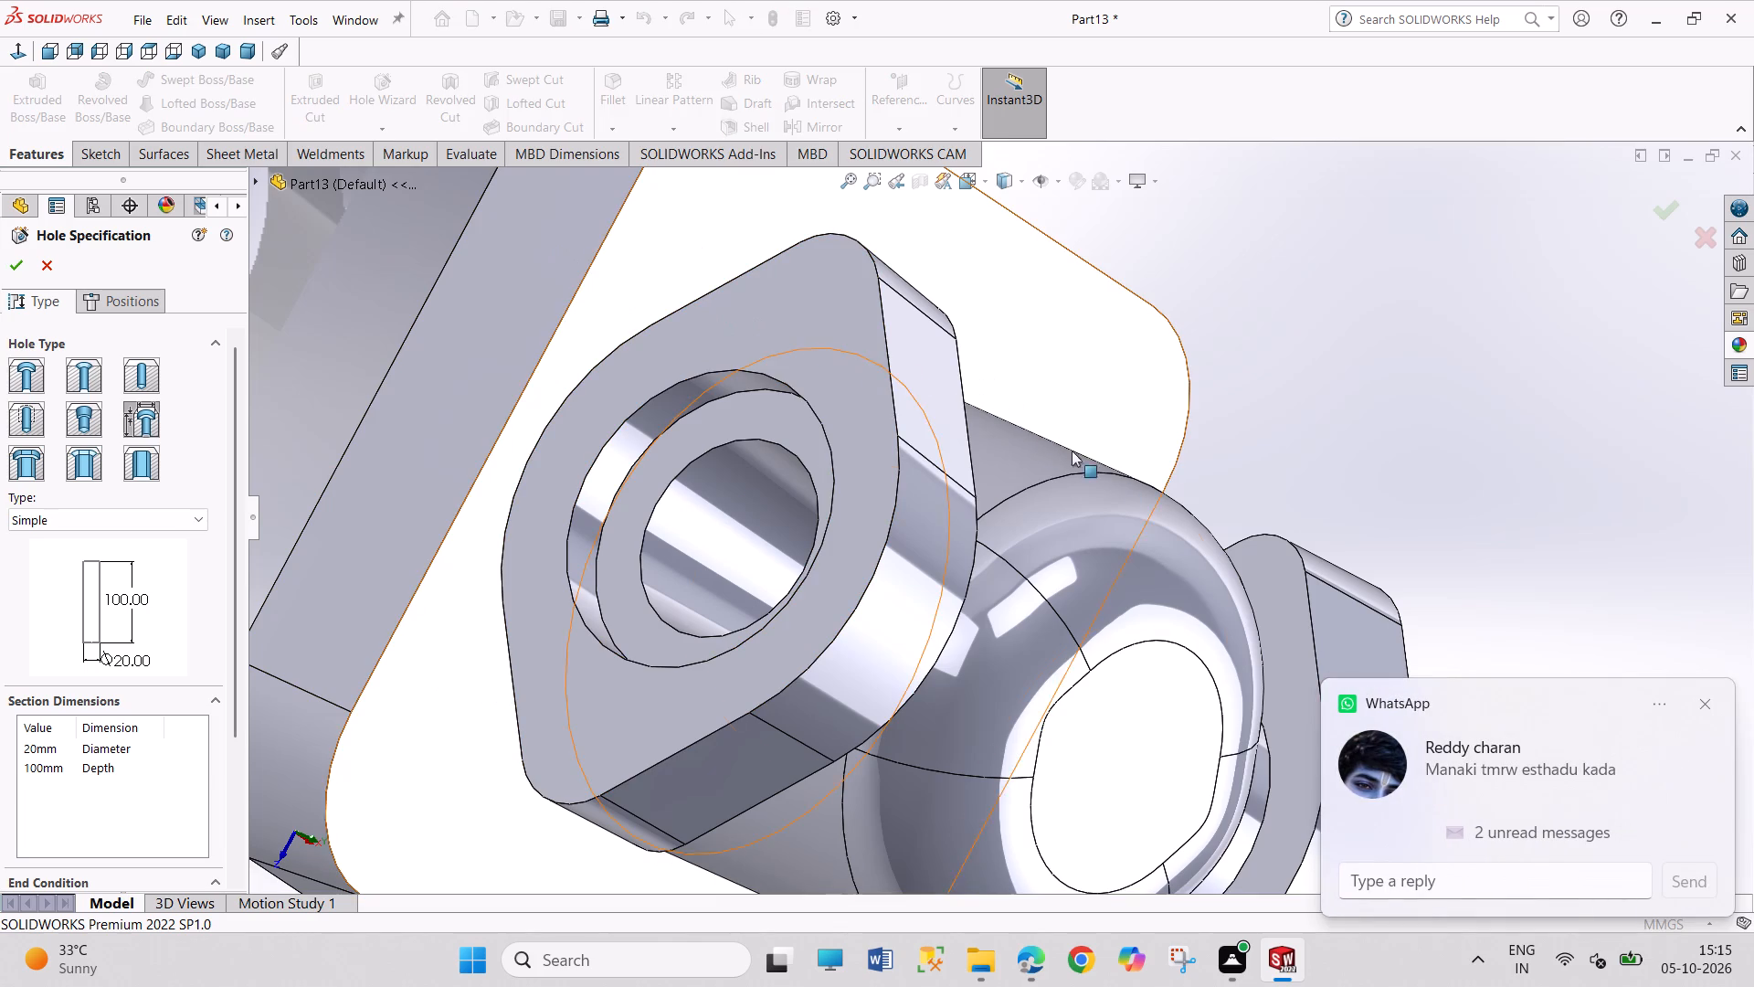
Send "MM" as a quick reply to the incoming WhatsApp message.
left_click(1424, 885)
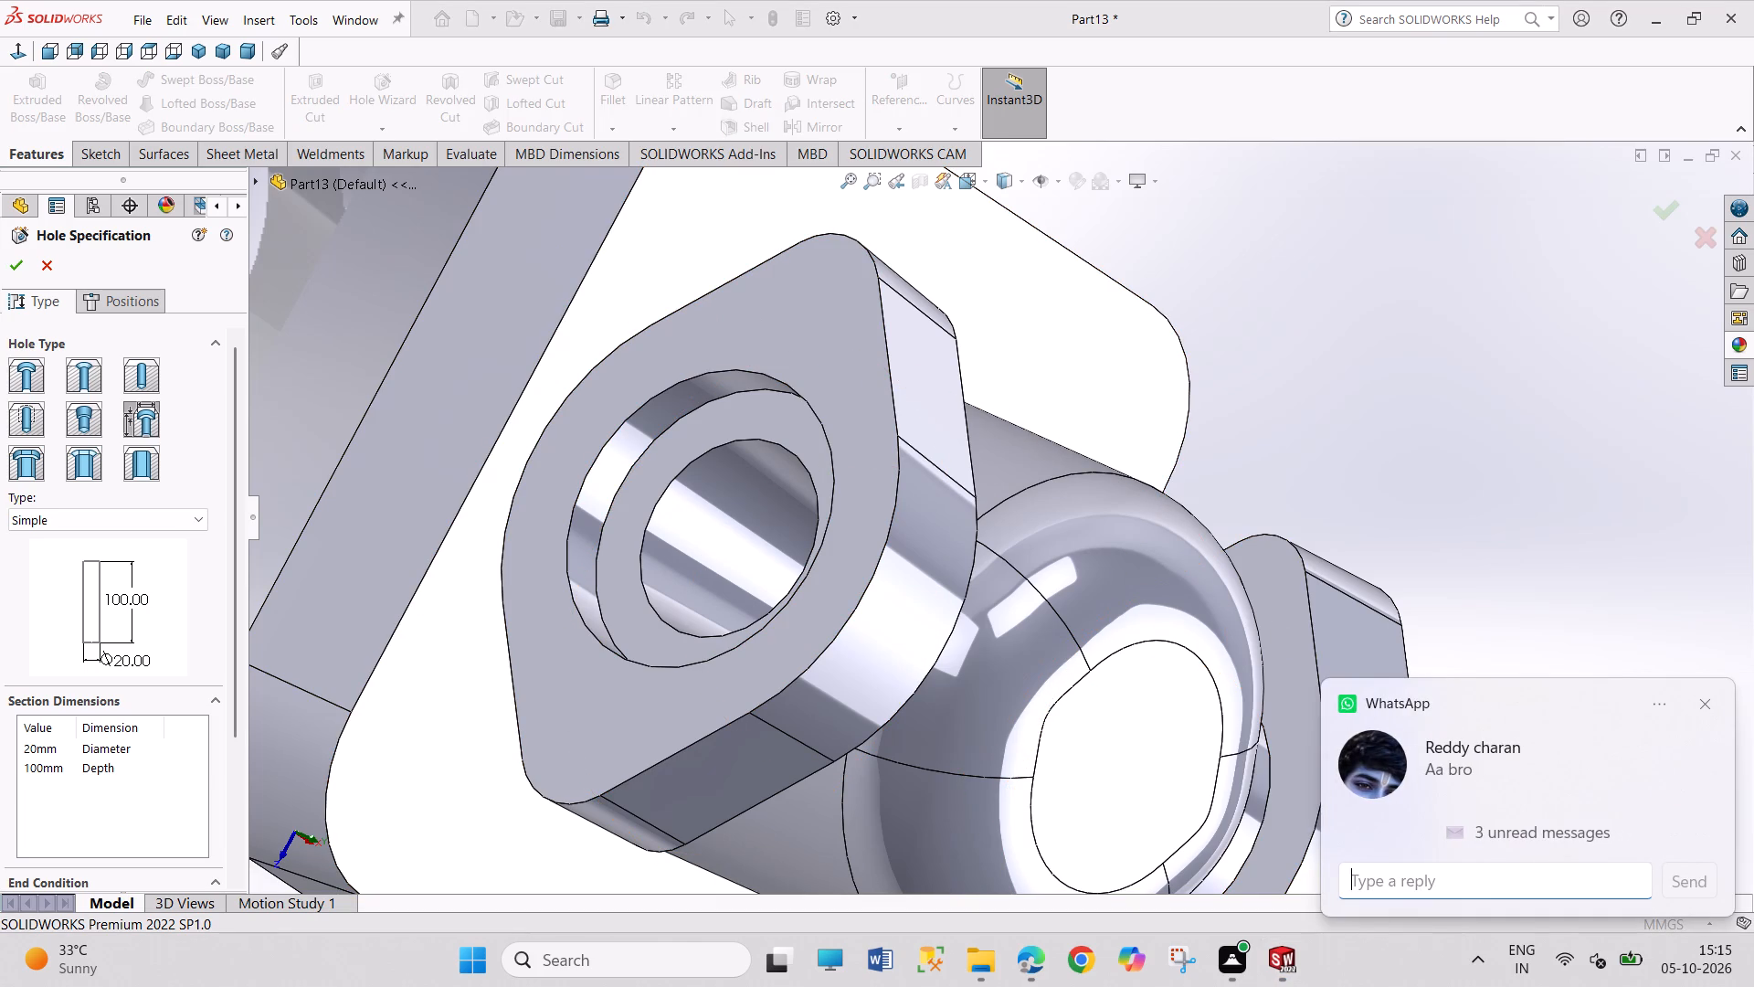
type("NN")
key("Return")
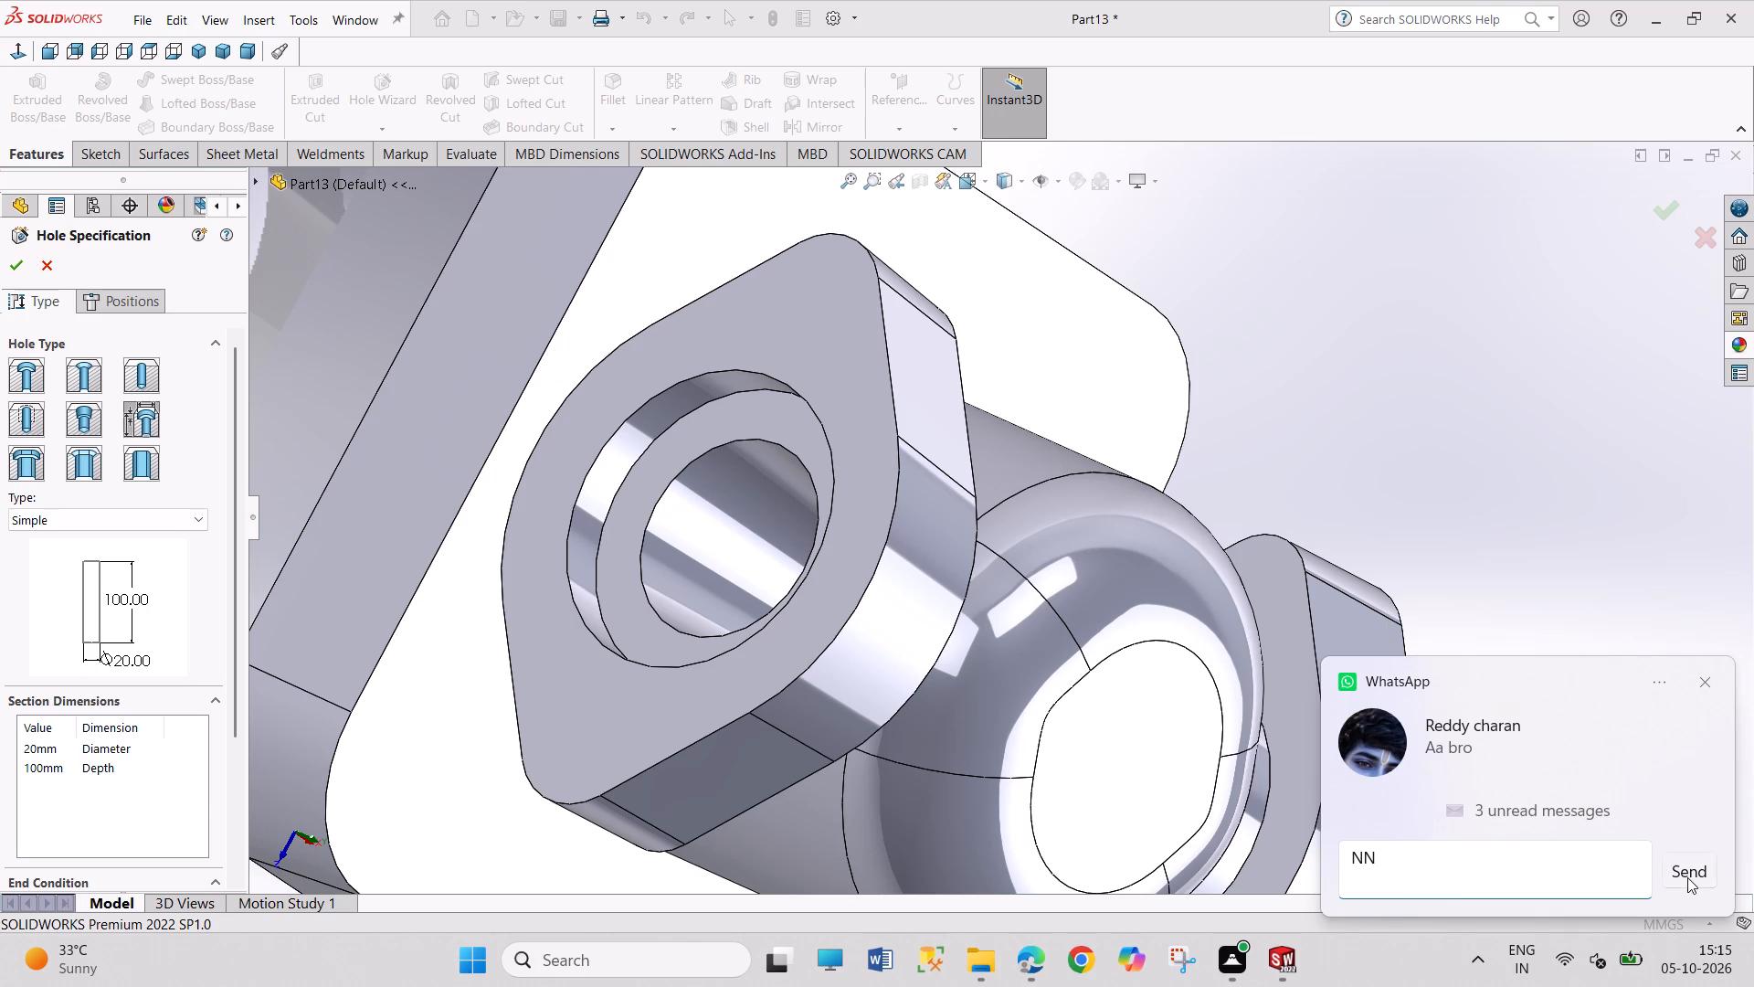
left_click_drag(1407, 871, 1319, 844)
type("NN")
key("BackSpace")
key("BackSpace")
type(",,")
key("BackSpace")
key("BackSpace")
key("BackSpace")
type("MM")
left_click(1674, 877)
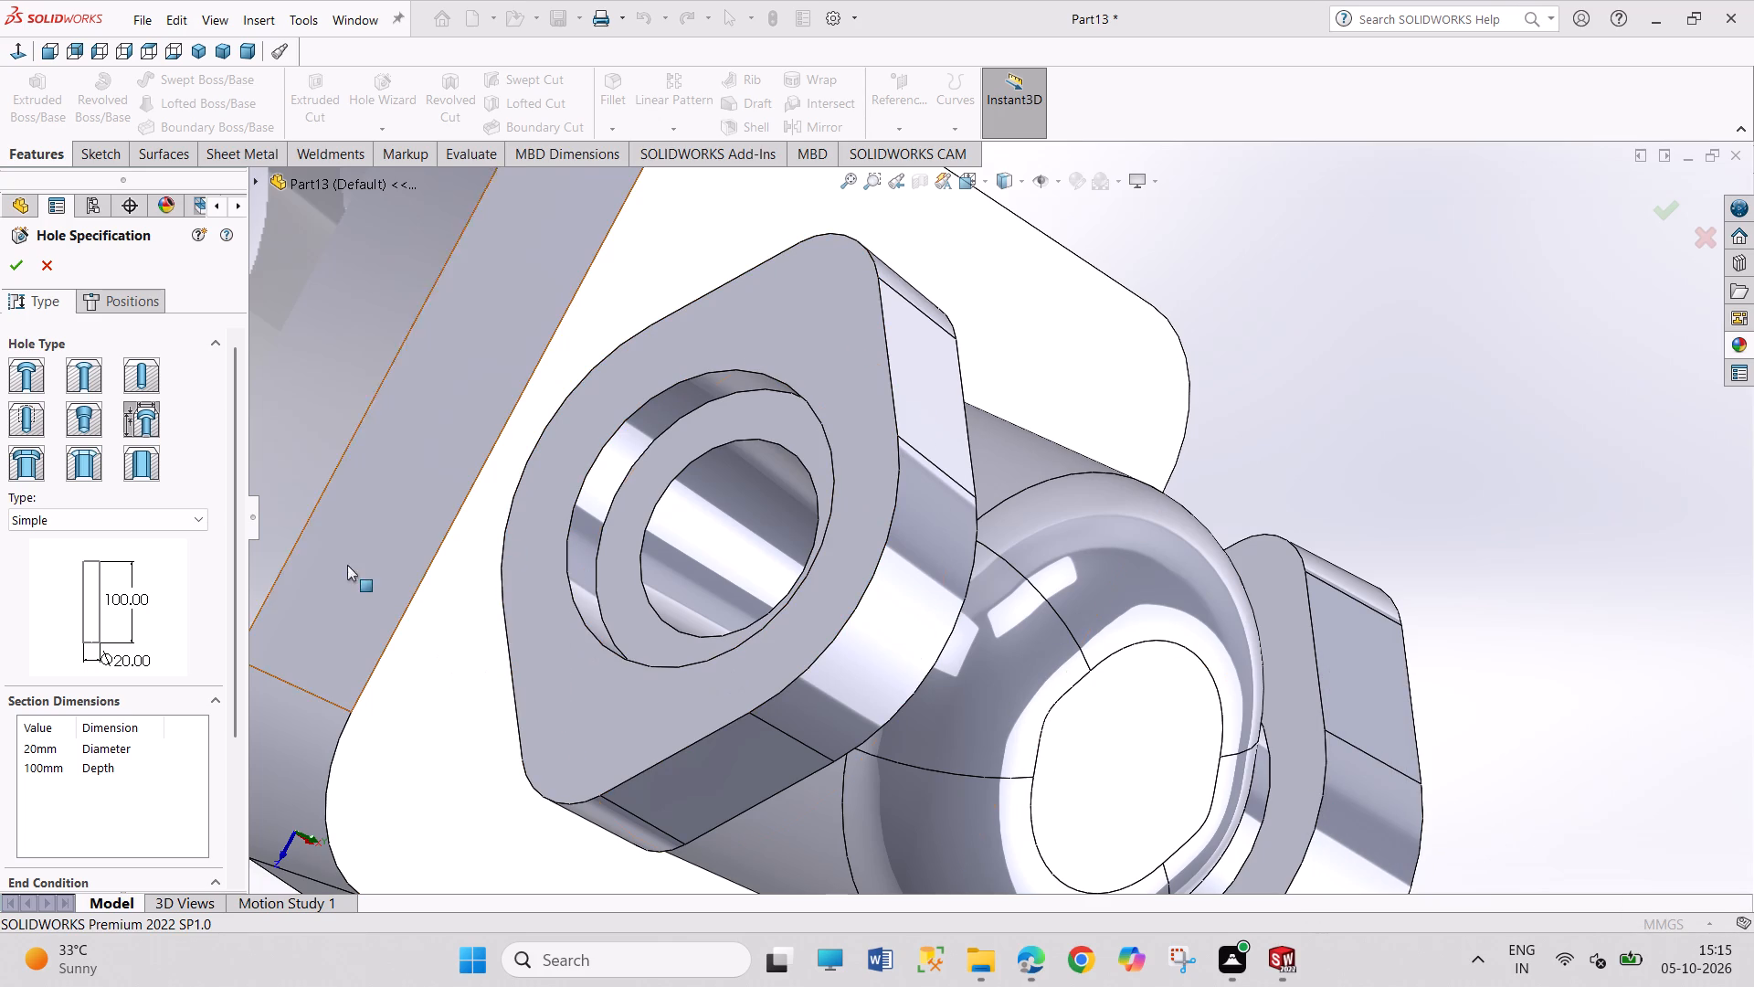
Set the Hole Wizard's legacy hole type to Counterbored.
left_click(139, 533)
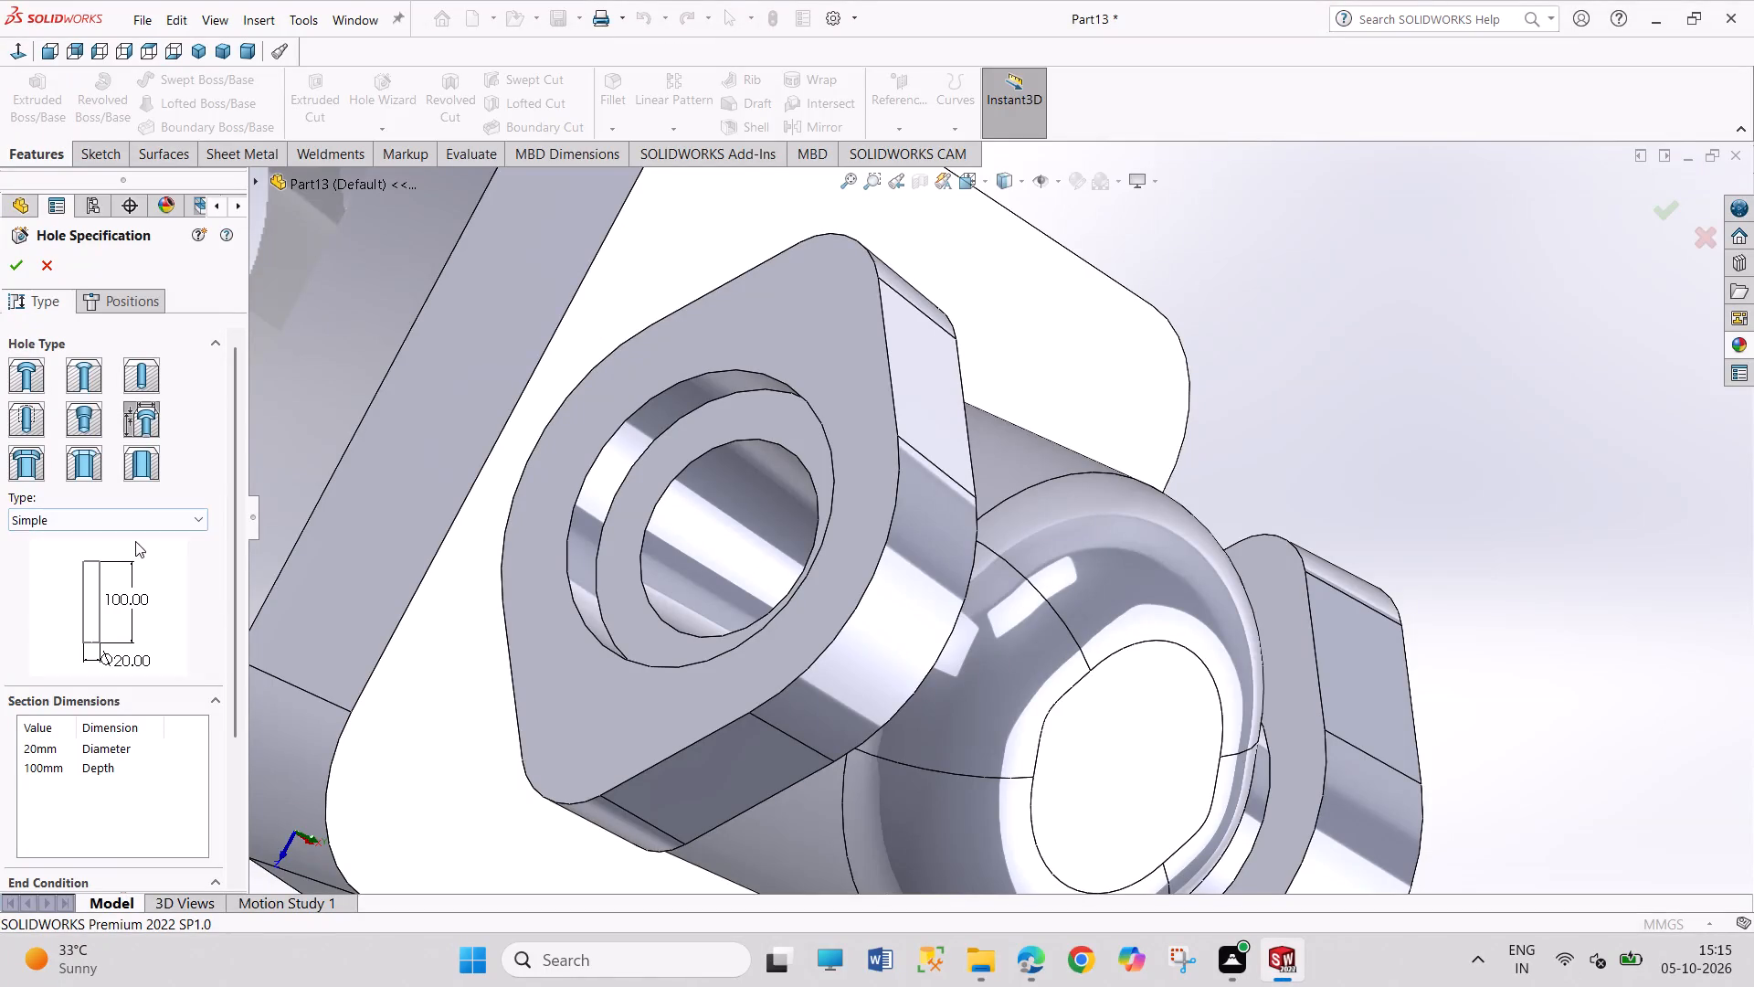
left_click(144, 523)
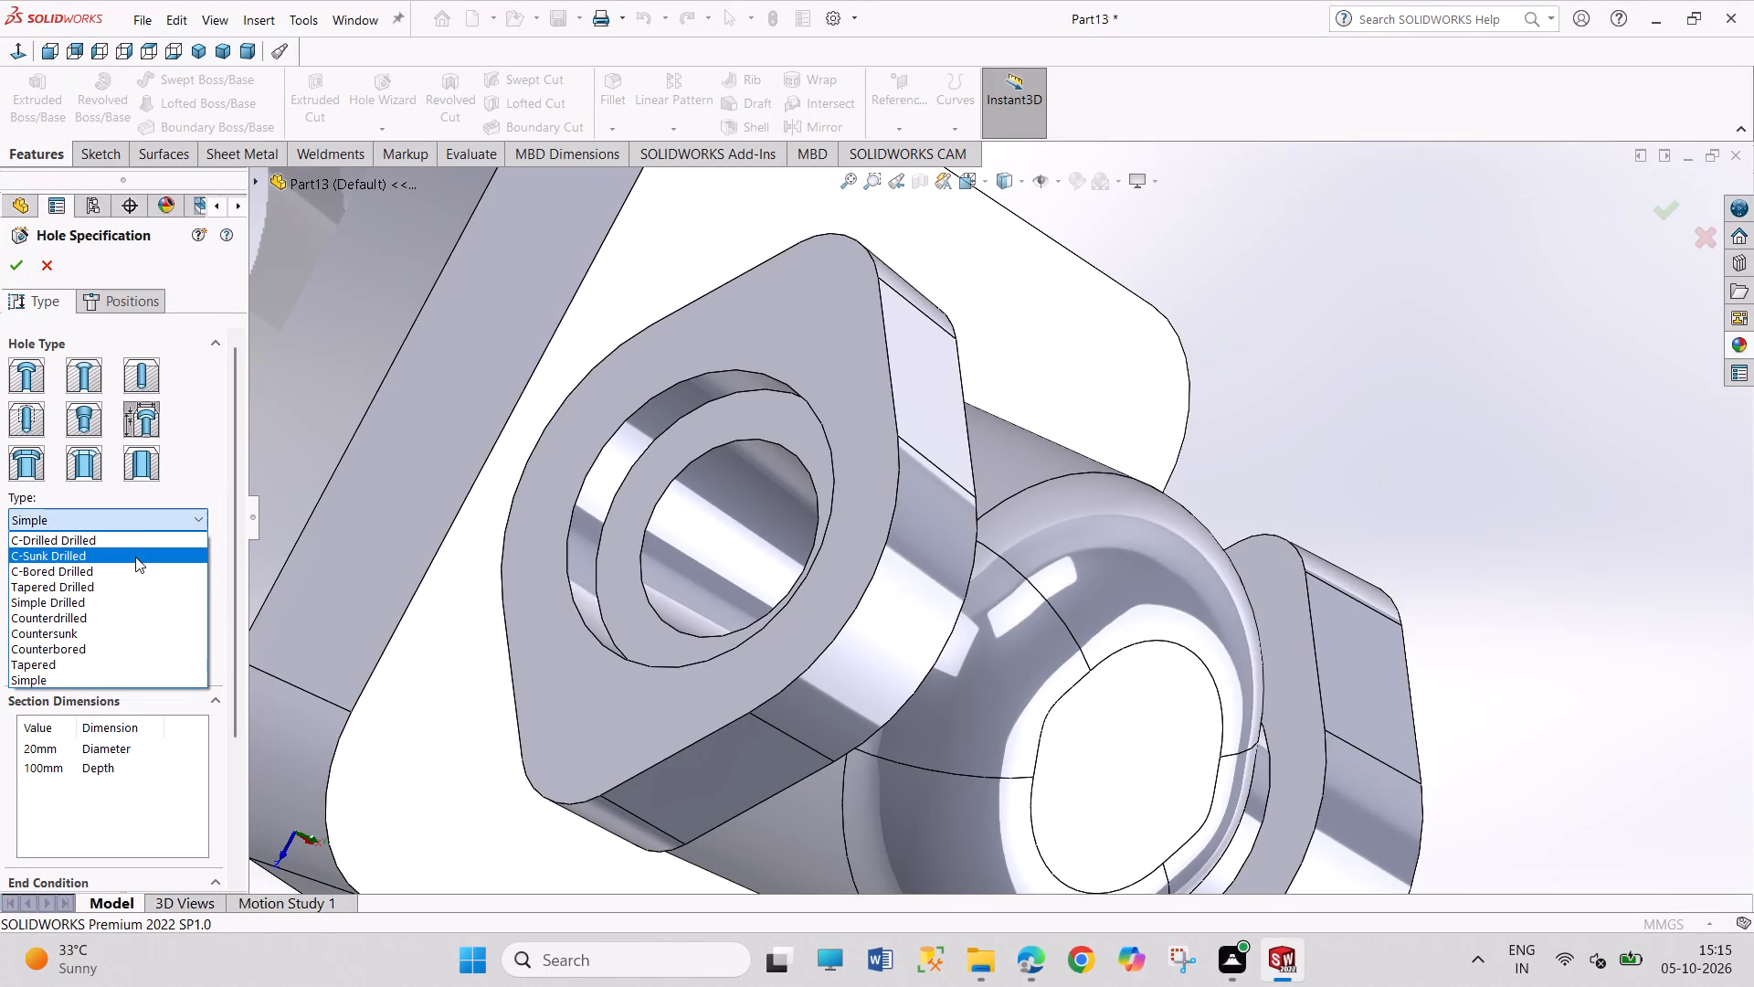
left_click(117, 666)
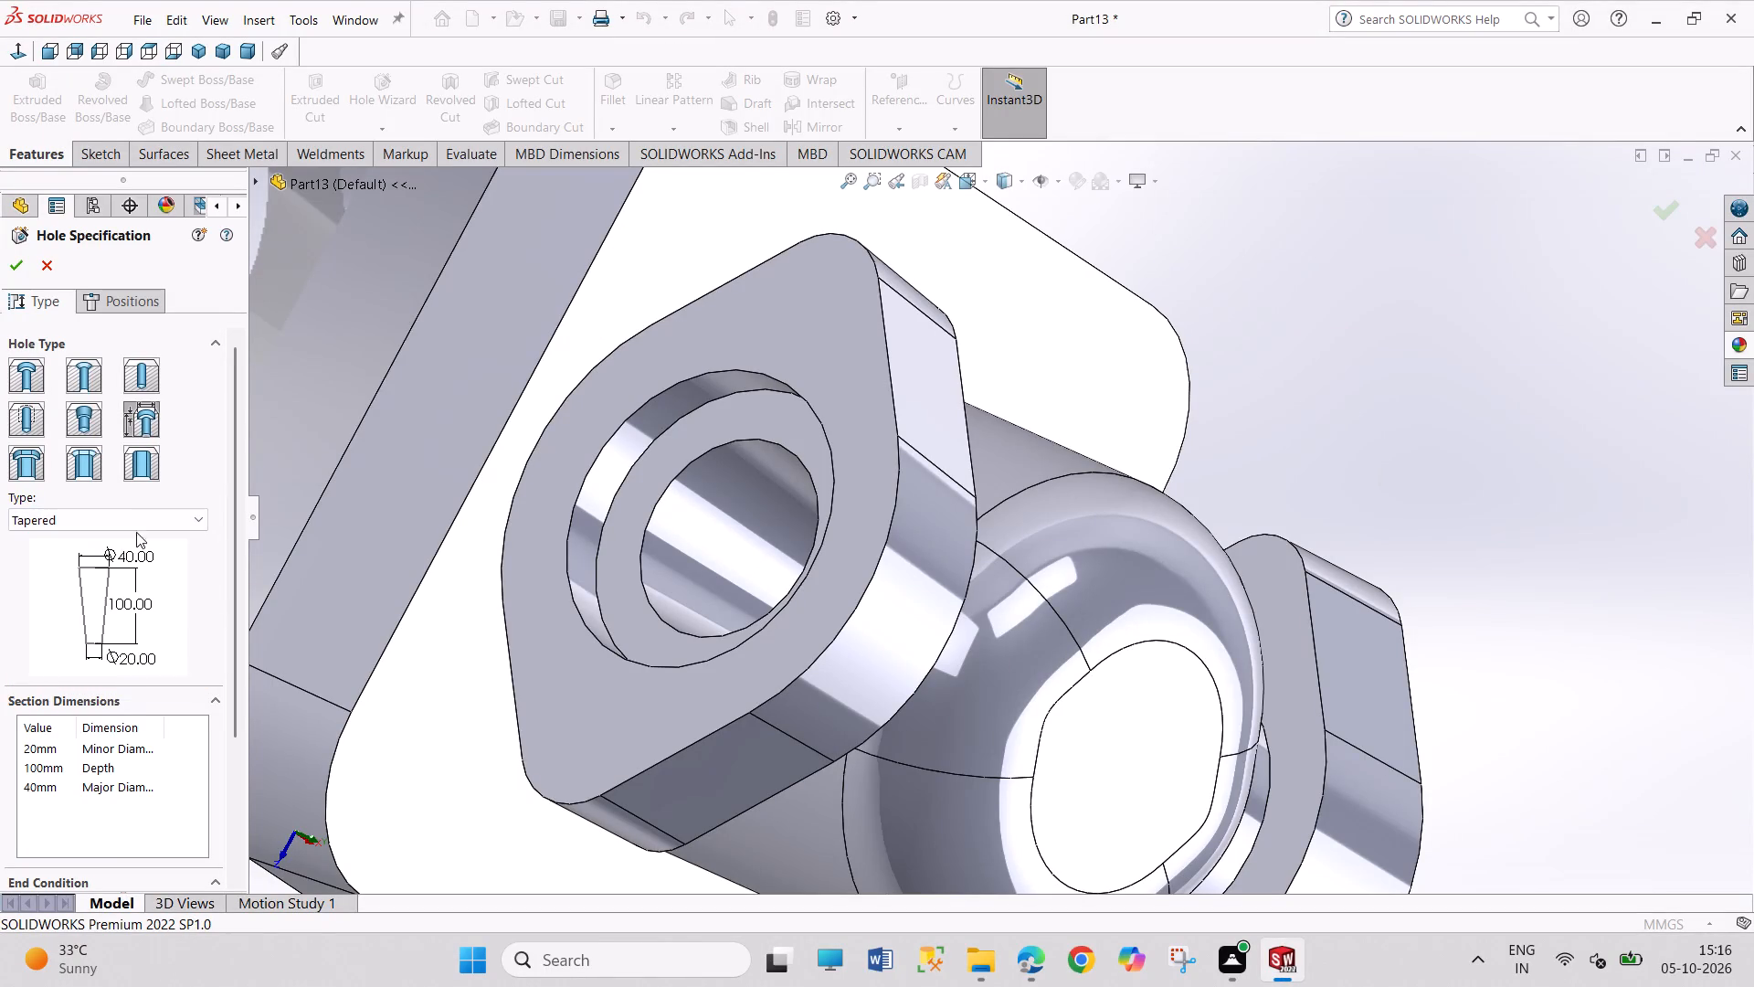
left_click(141, 508)
left_click(117, 644)
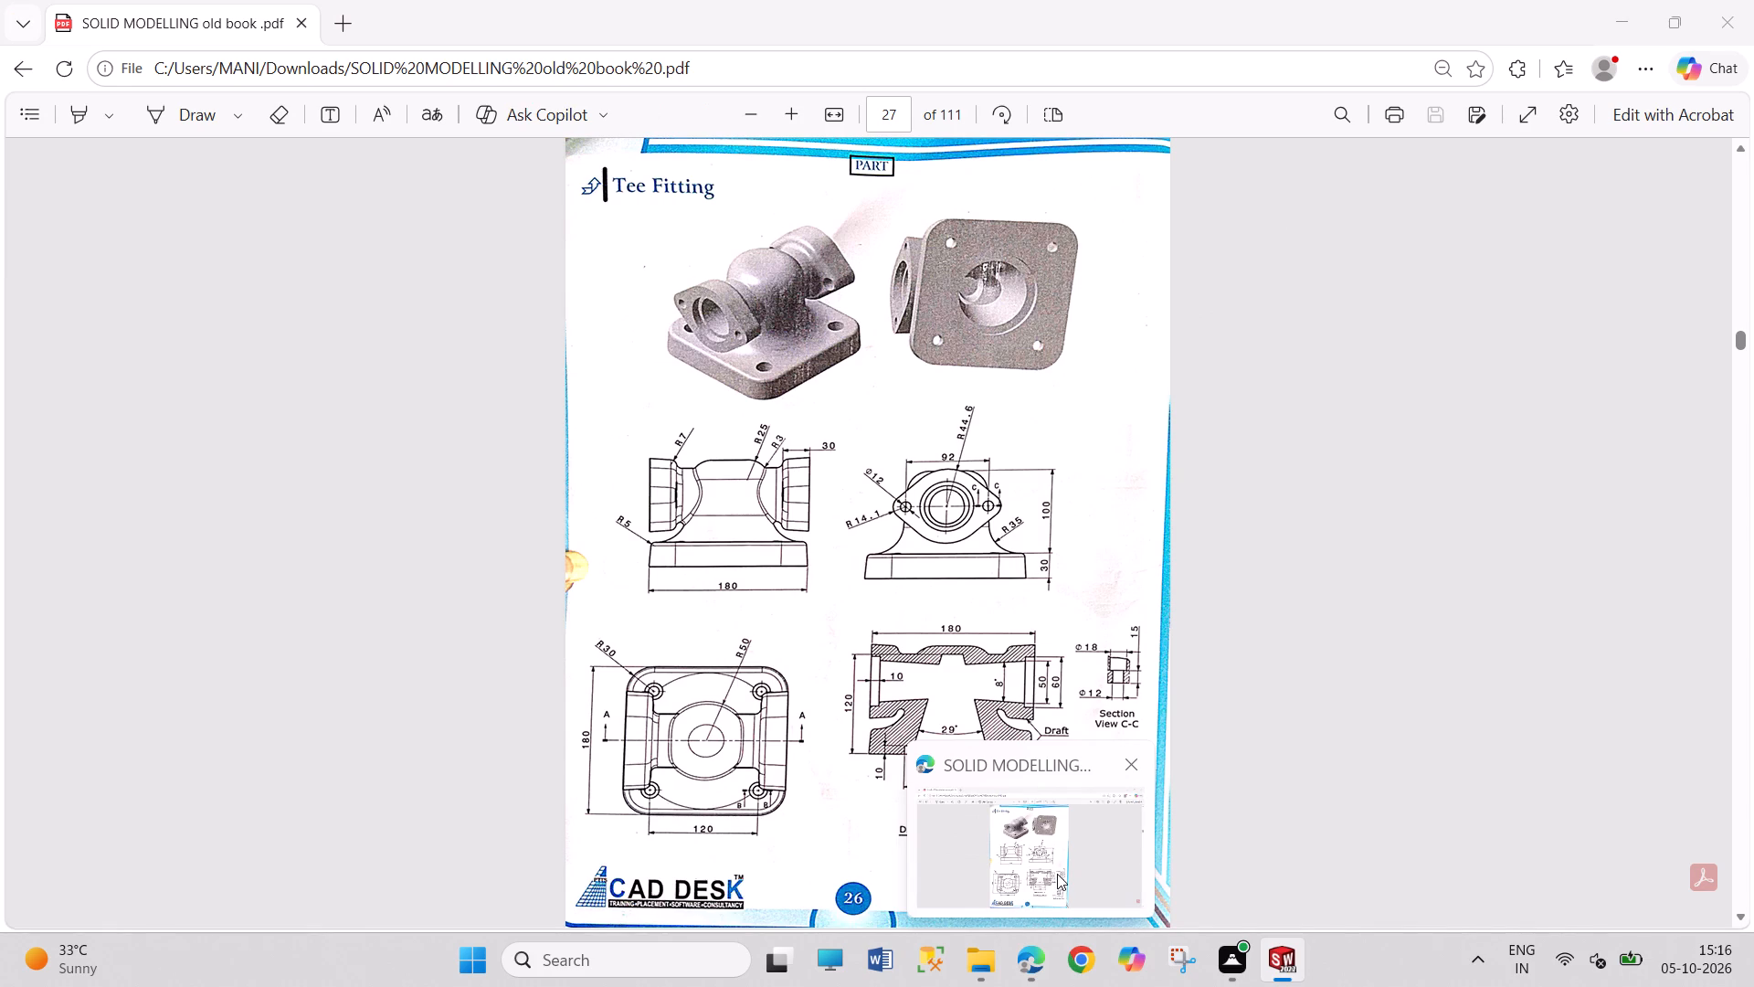
Switch to the PDF book in Edge to view the Tee Fitting drawing.
left_click(1057, 874)
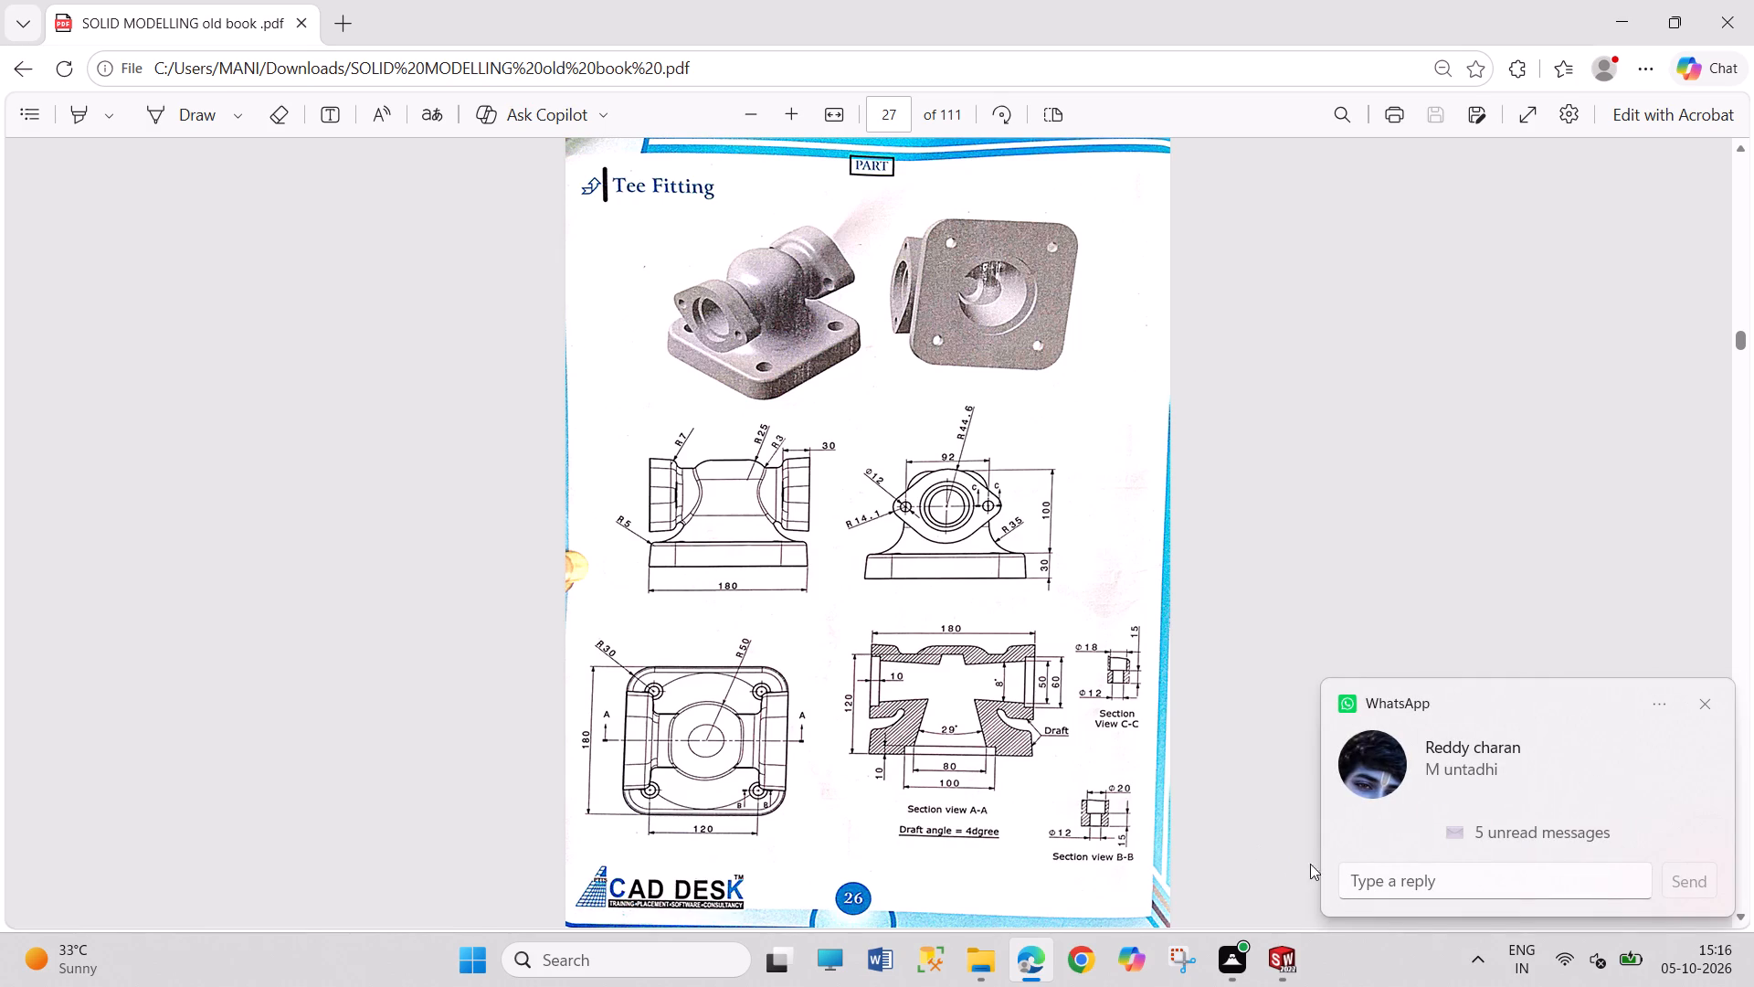
Send "EMO" as a quick reply to the incoming WhatsApp message.
left_click(1368, 890)
type("EMO")
key("Return")
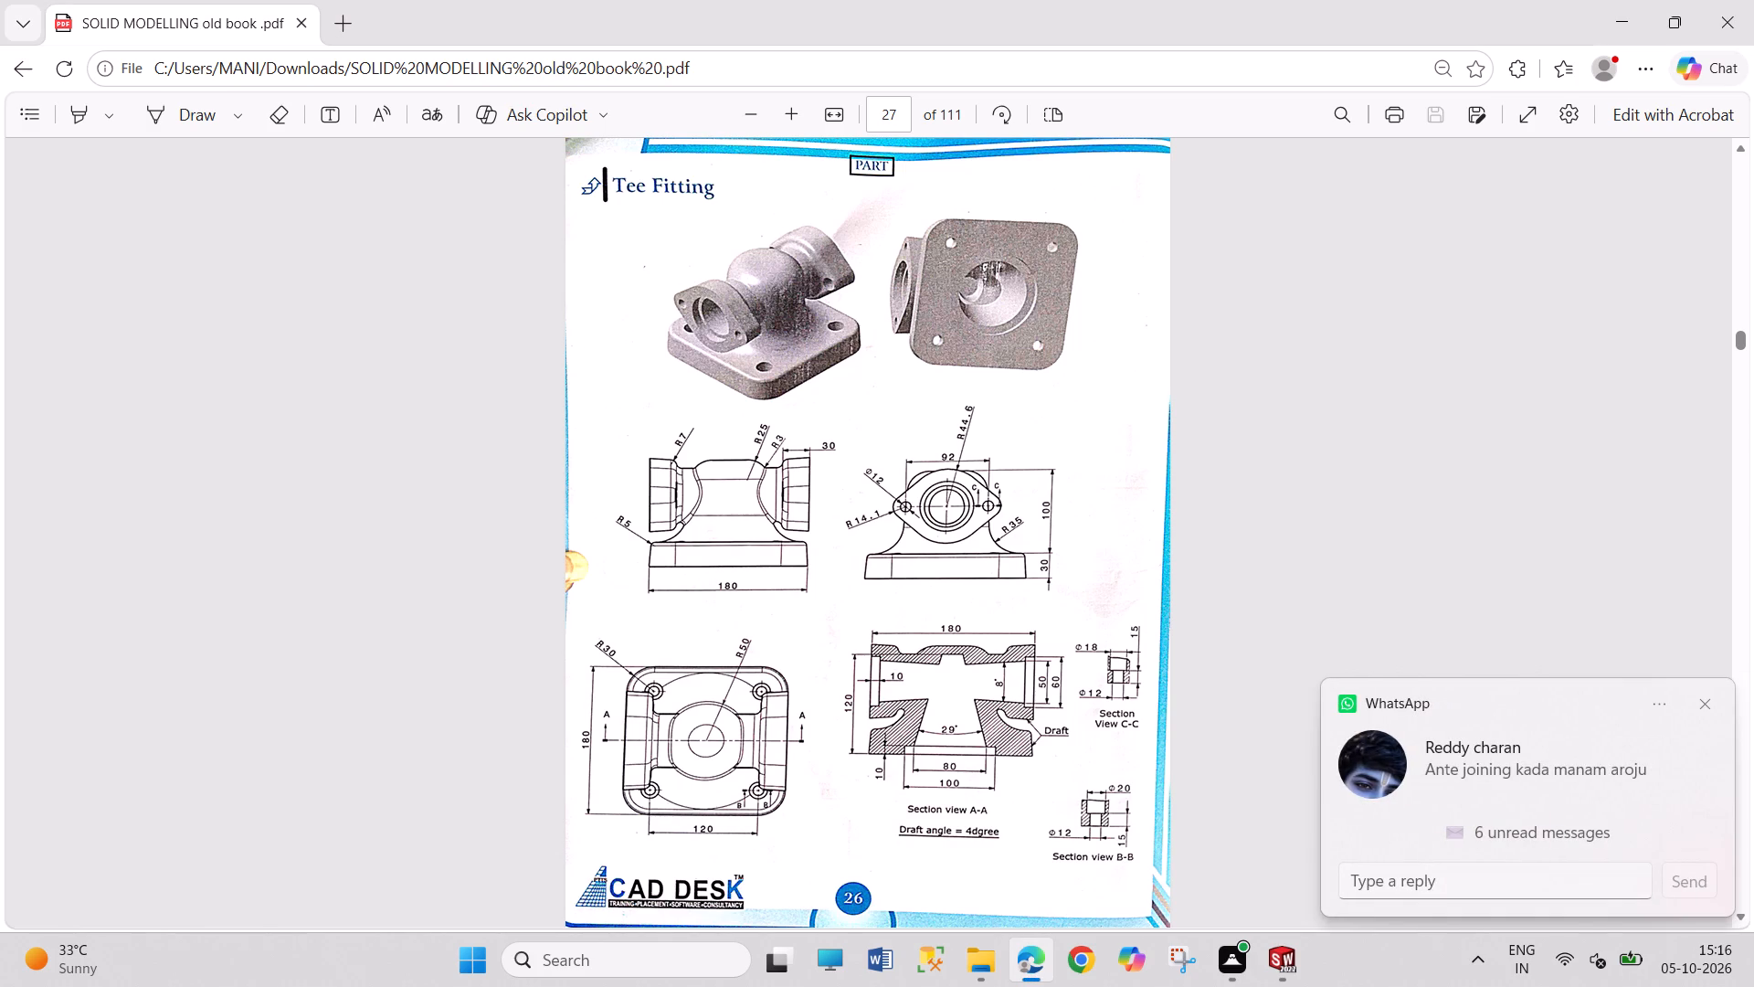
left_click(1410, 889)
type("EMO")
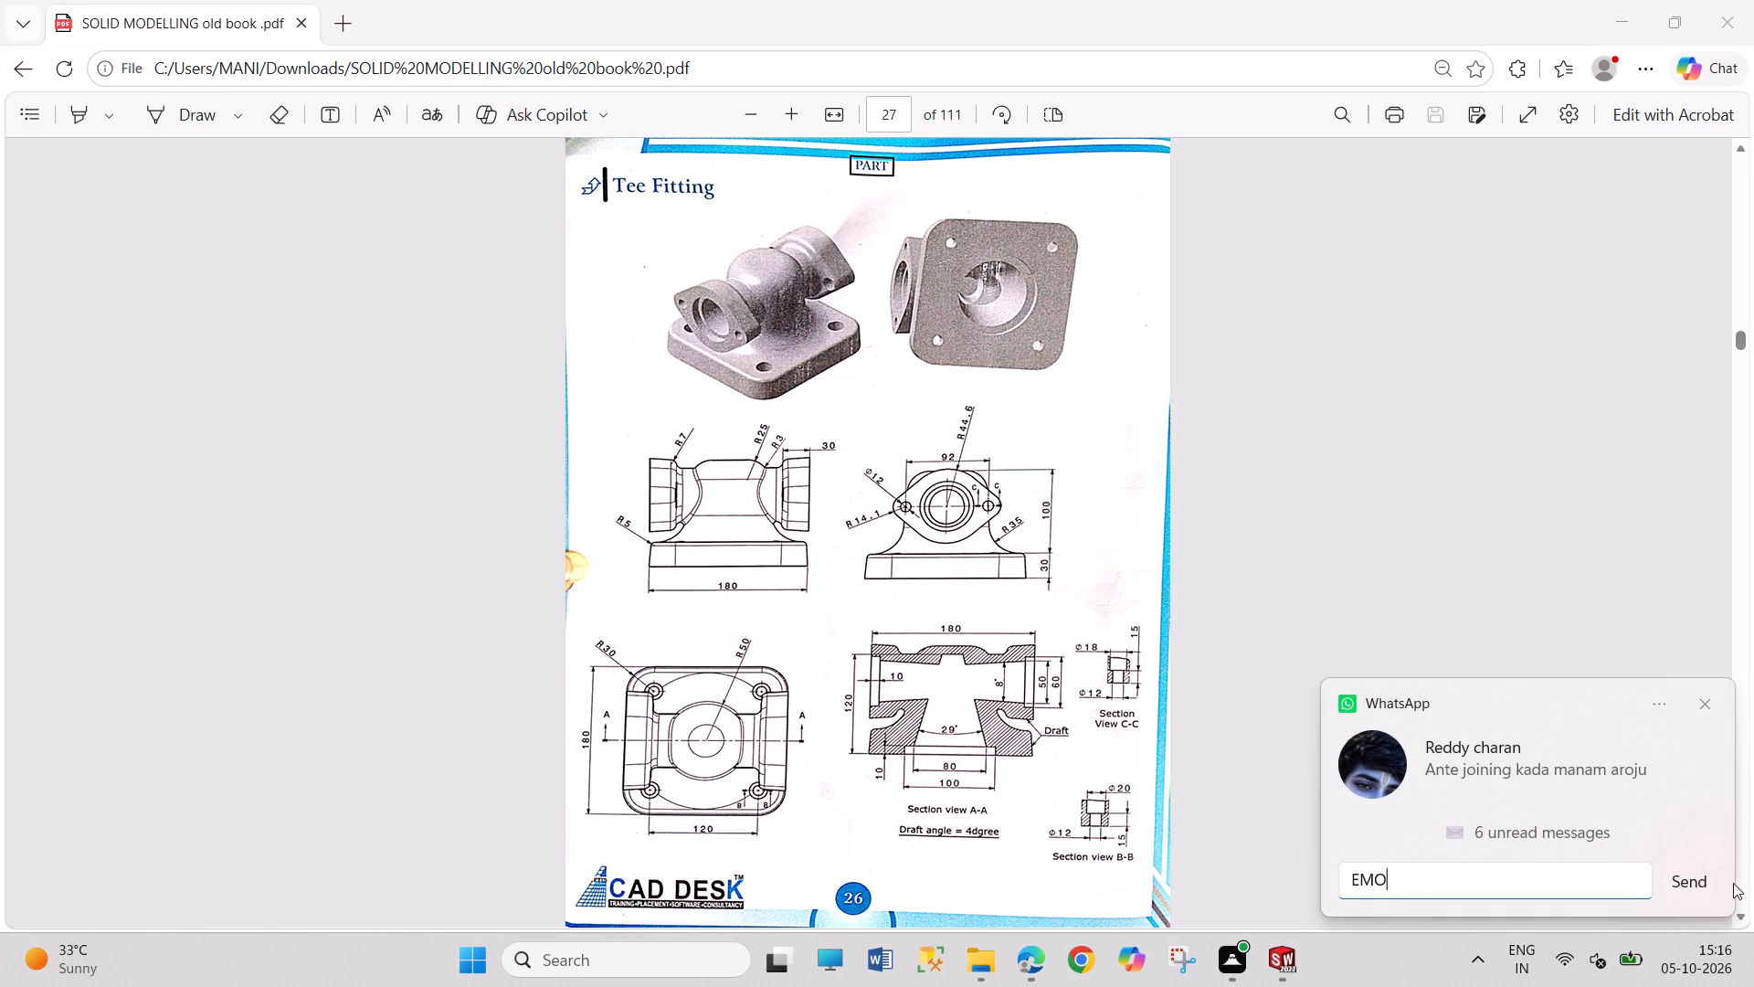
left_click(1689, 882)
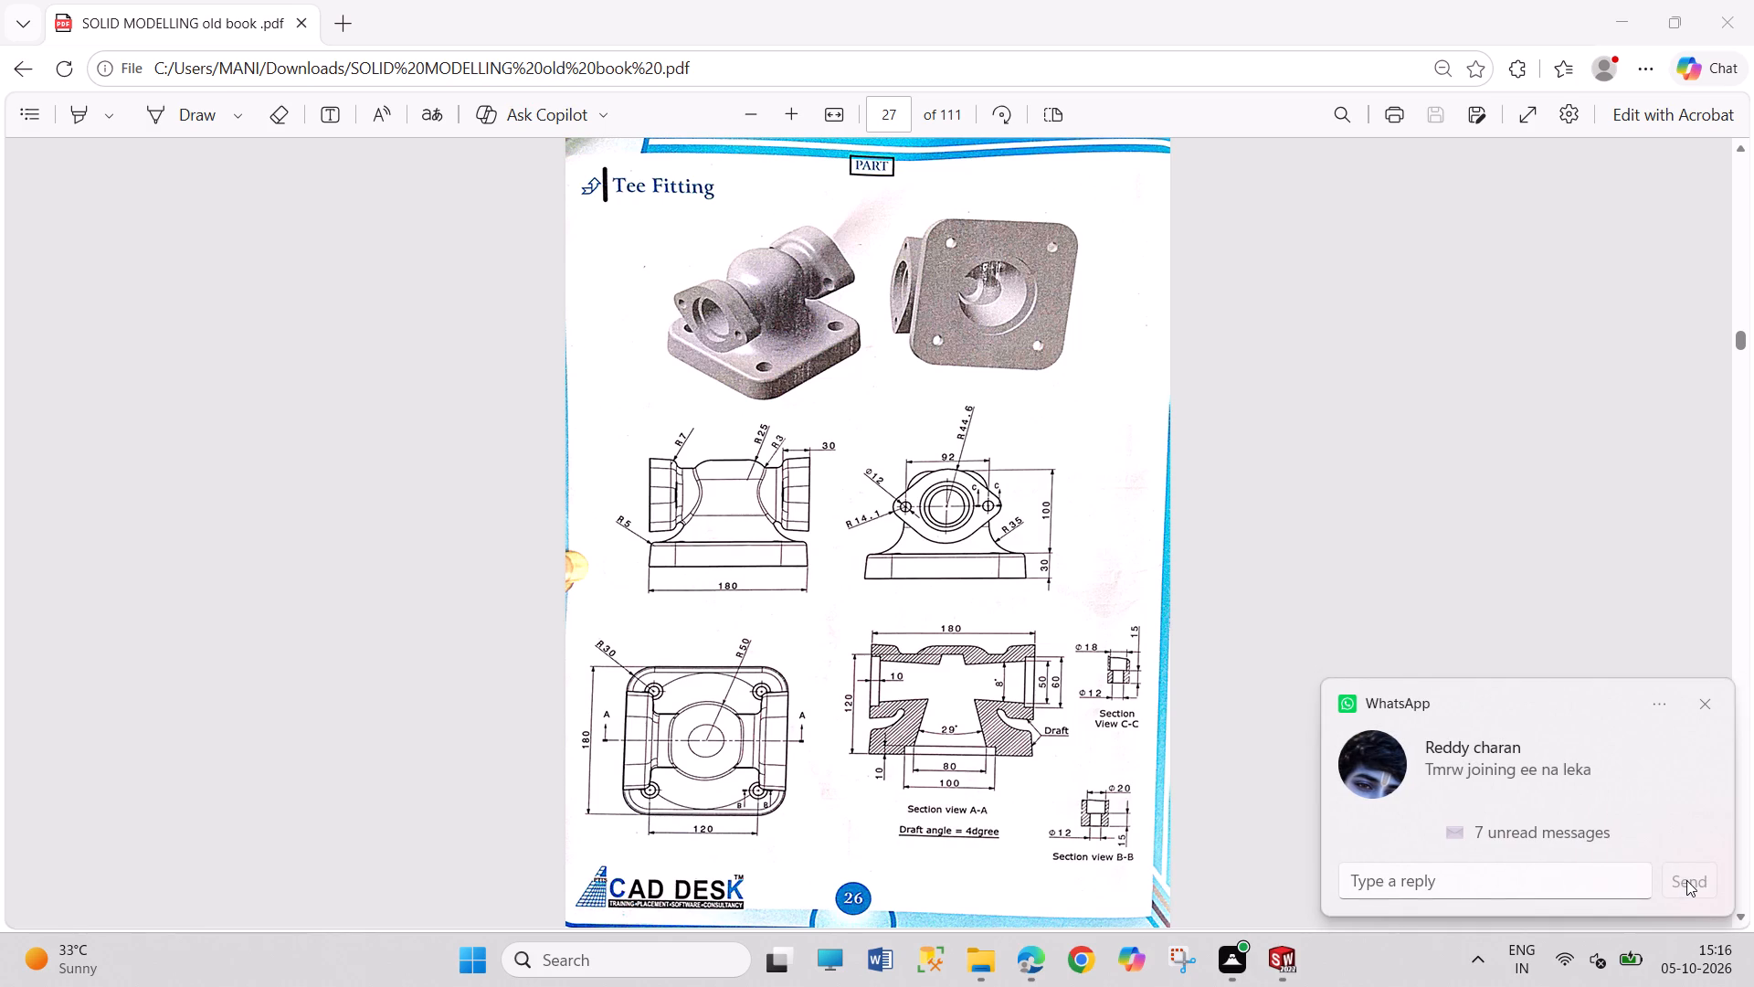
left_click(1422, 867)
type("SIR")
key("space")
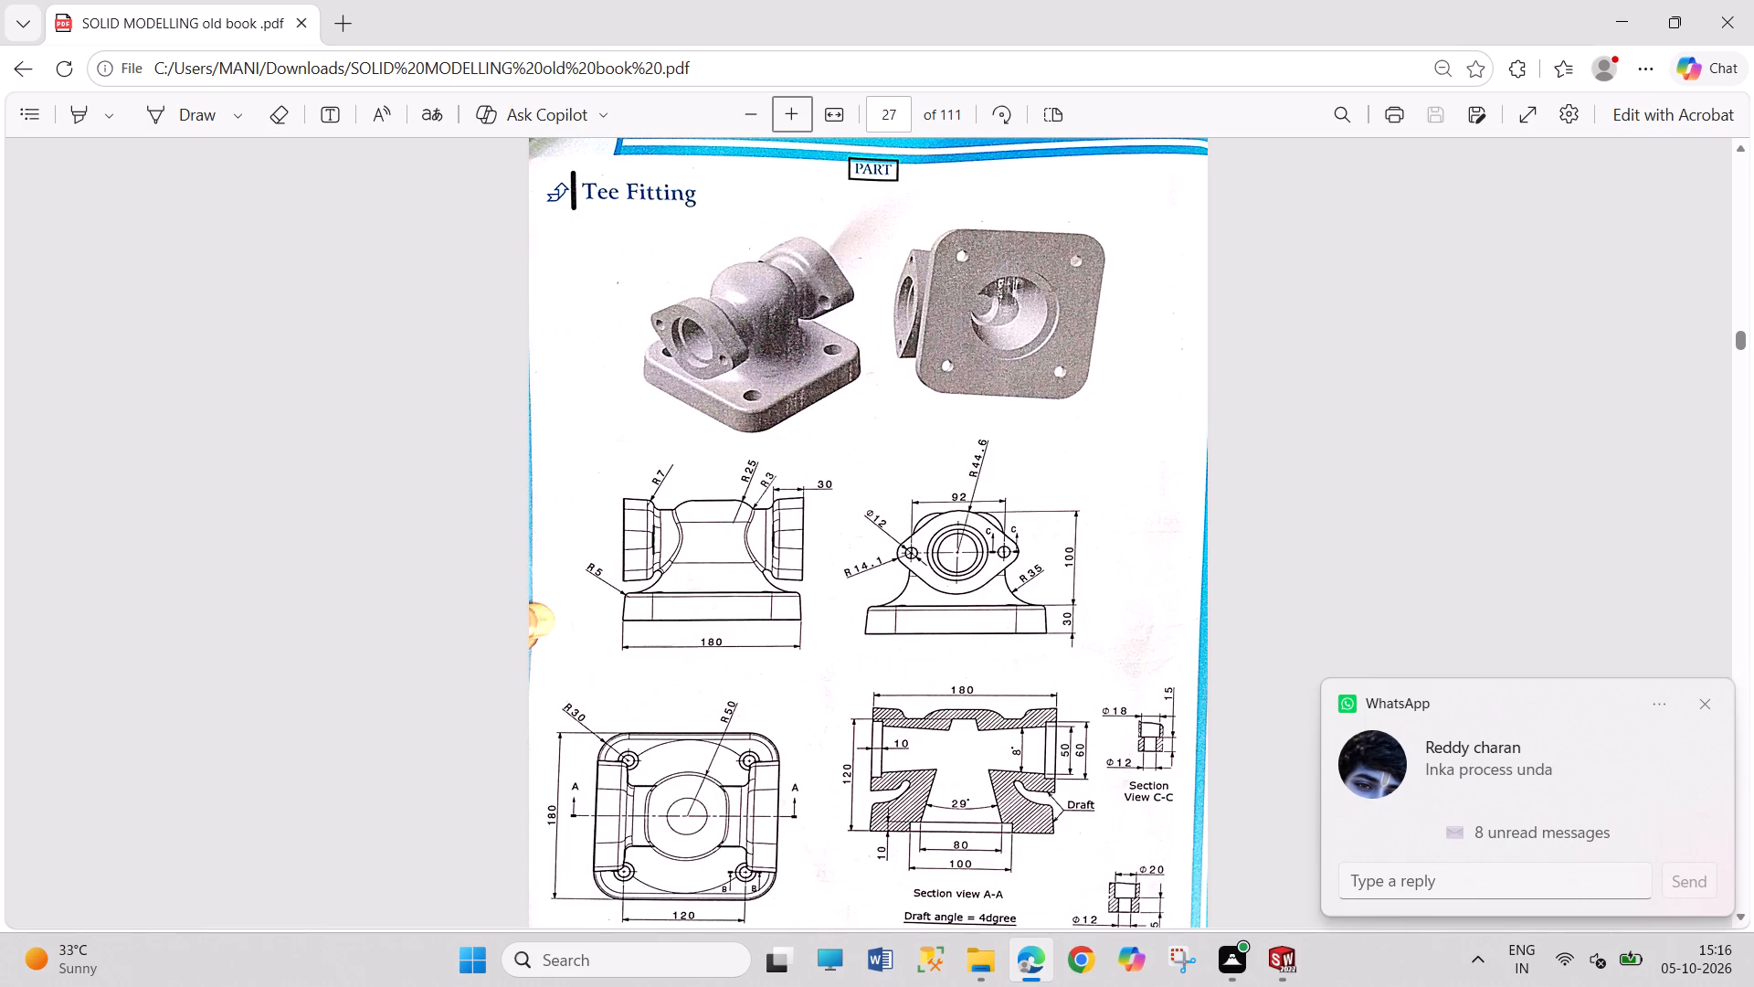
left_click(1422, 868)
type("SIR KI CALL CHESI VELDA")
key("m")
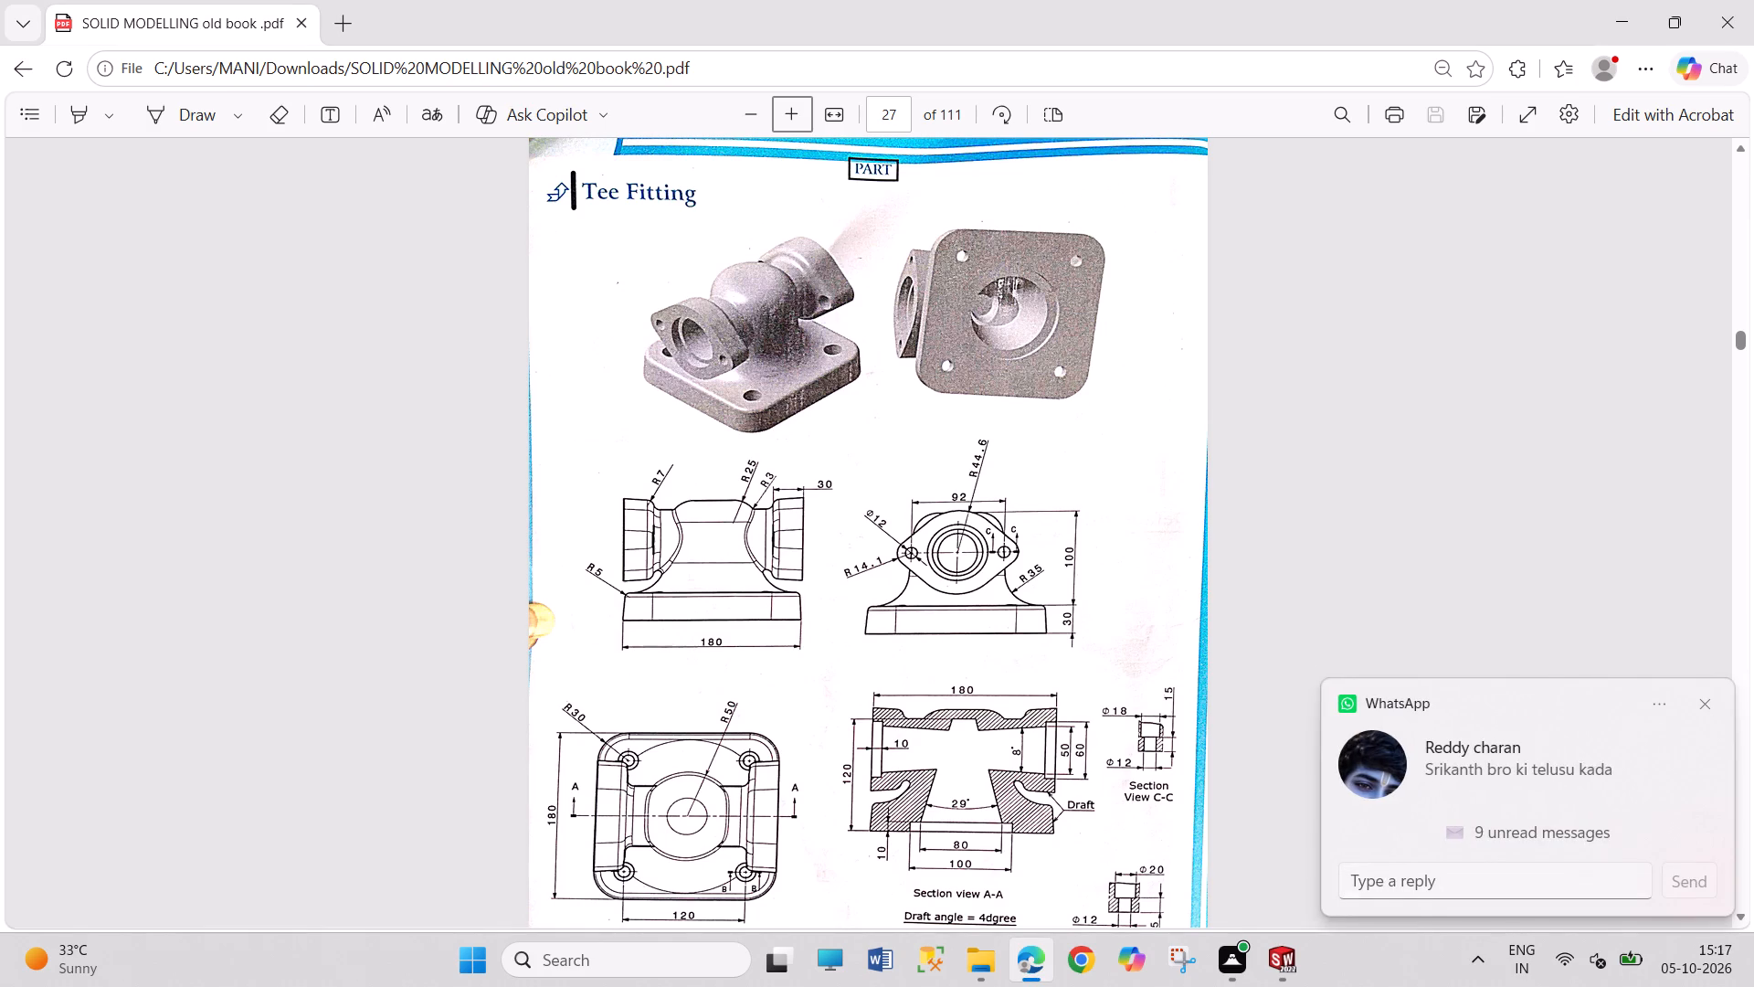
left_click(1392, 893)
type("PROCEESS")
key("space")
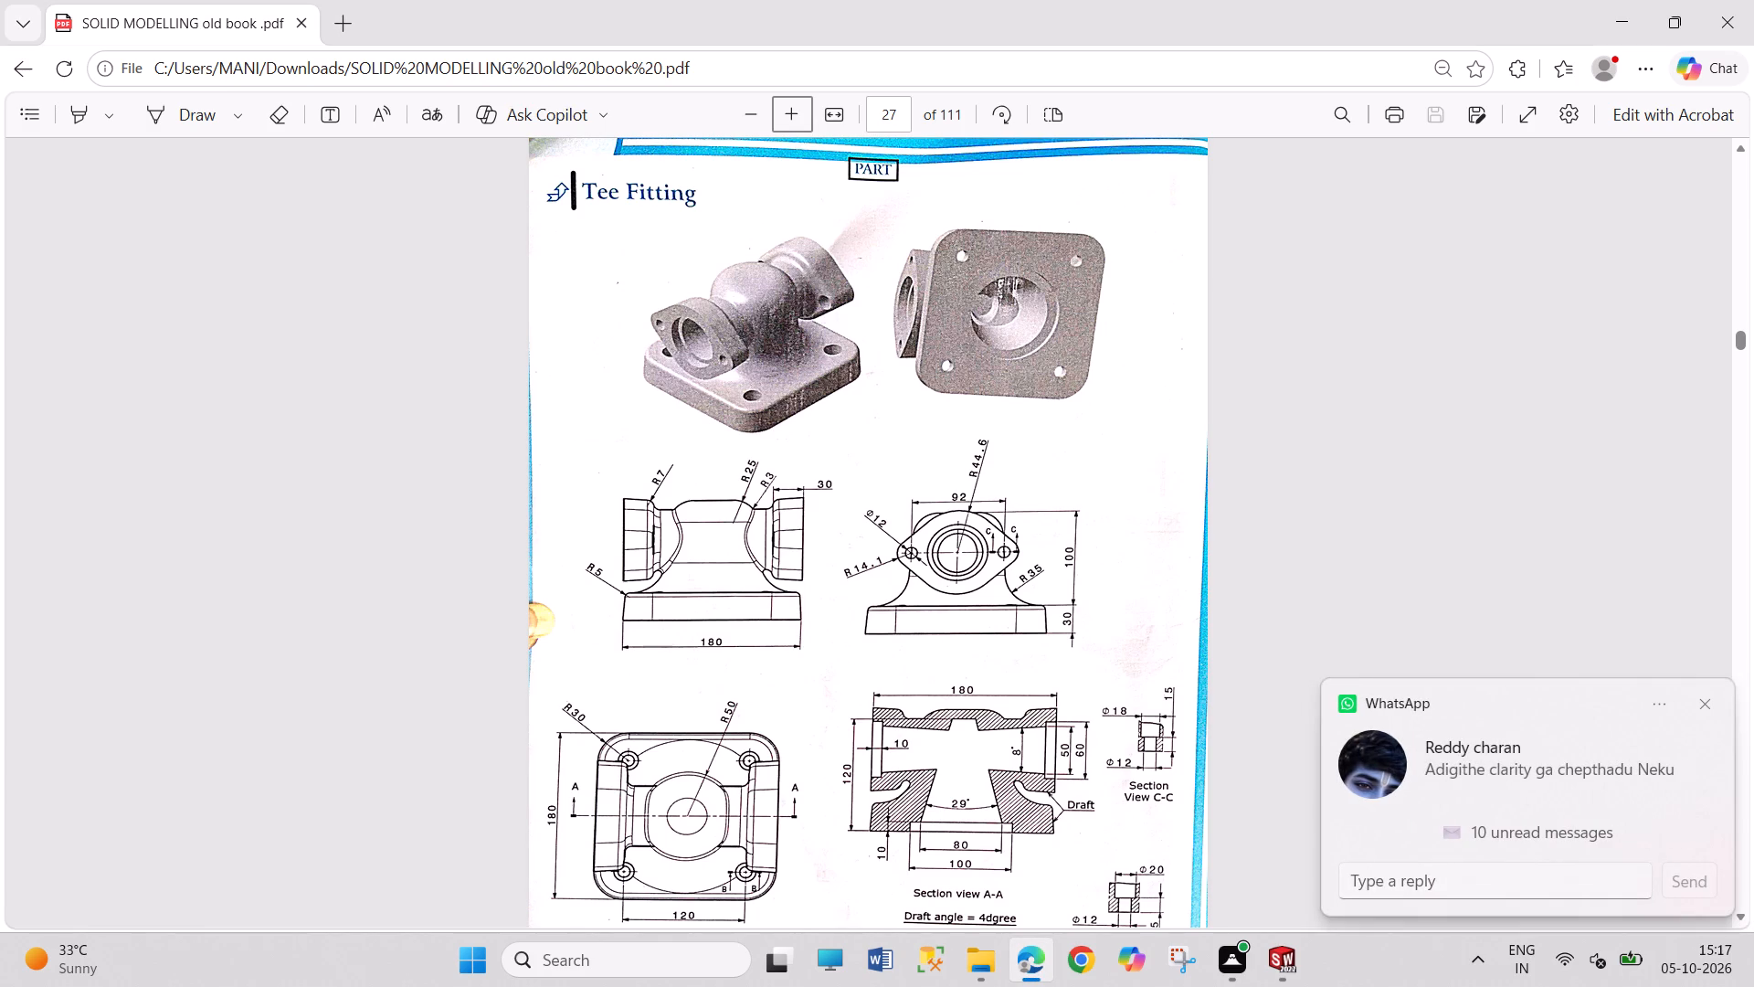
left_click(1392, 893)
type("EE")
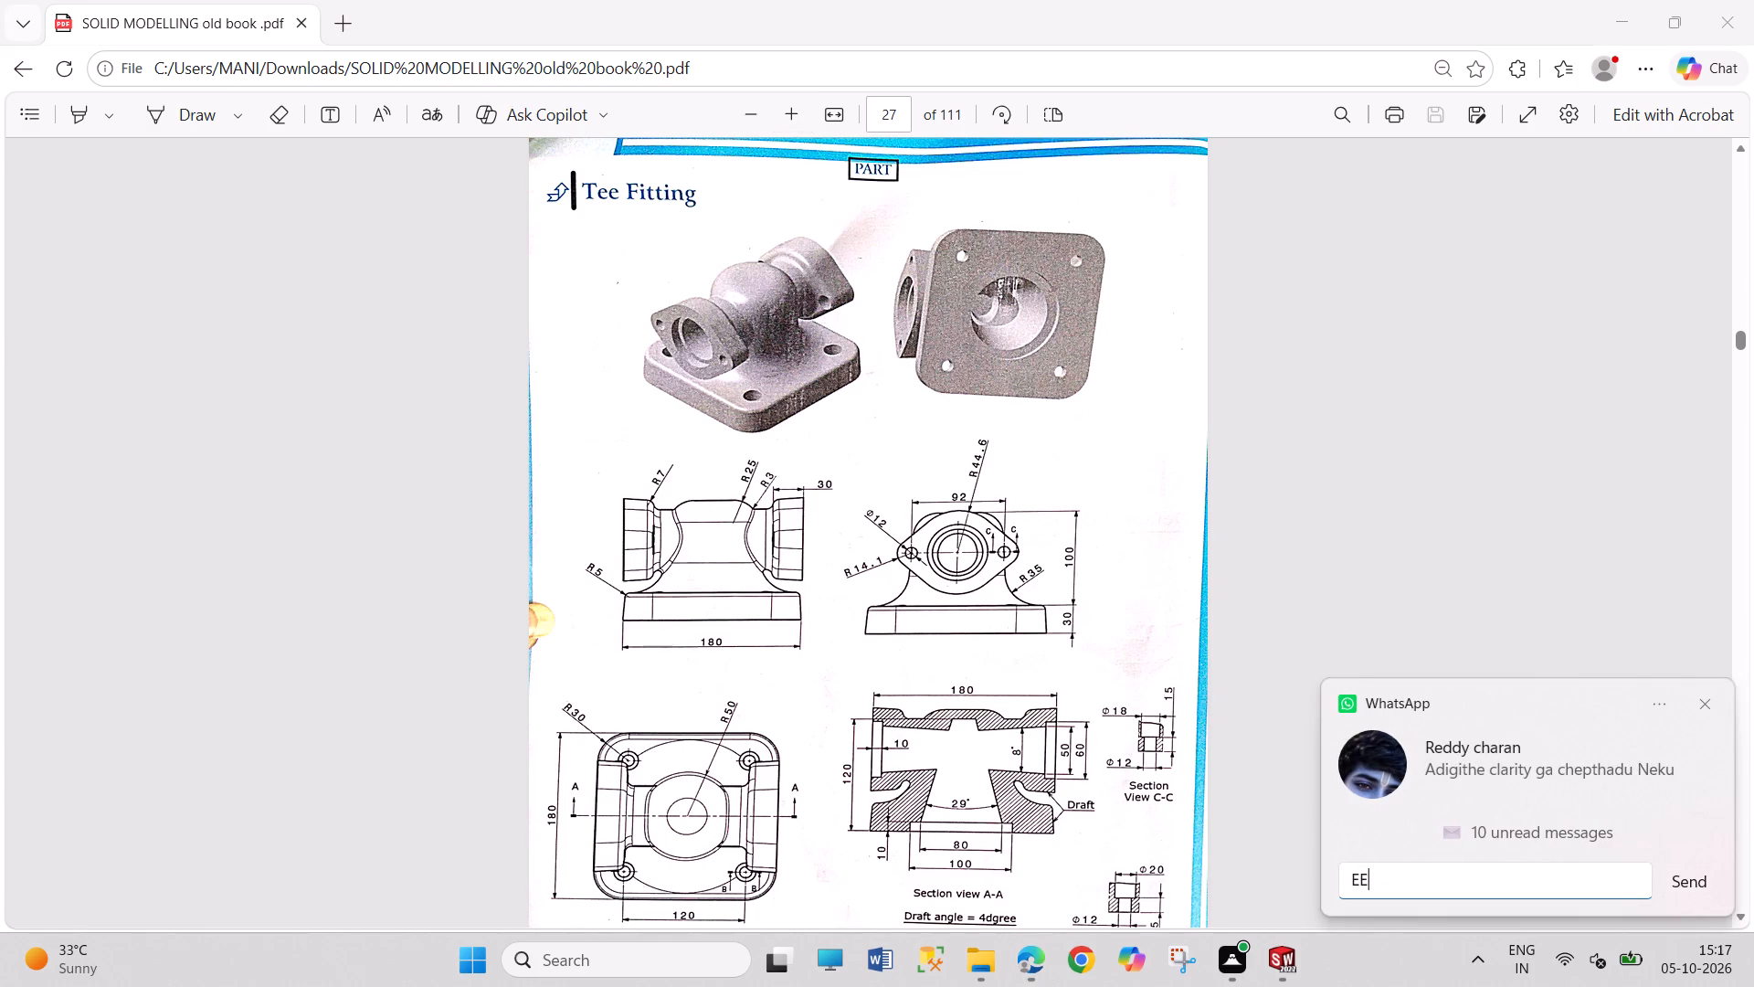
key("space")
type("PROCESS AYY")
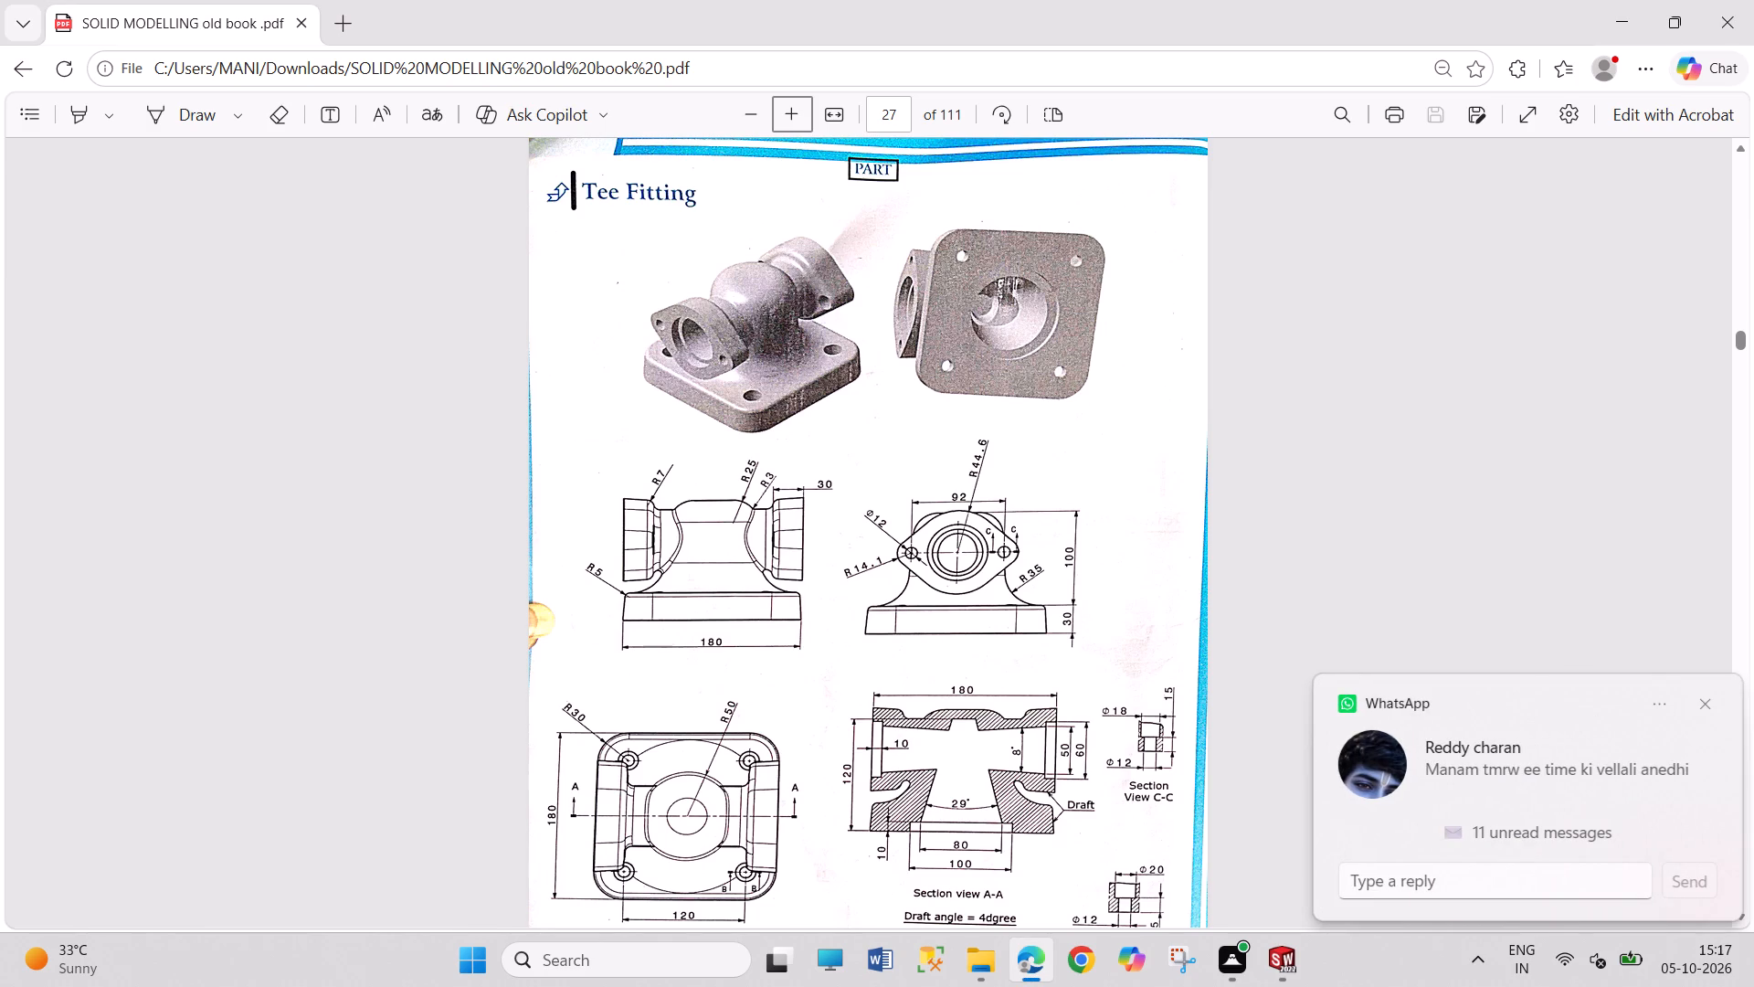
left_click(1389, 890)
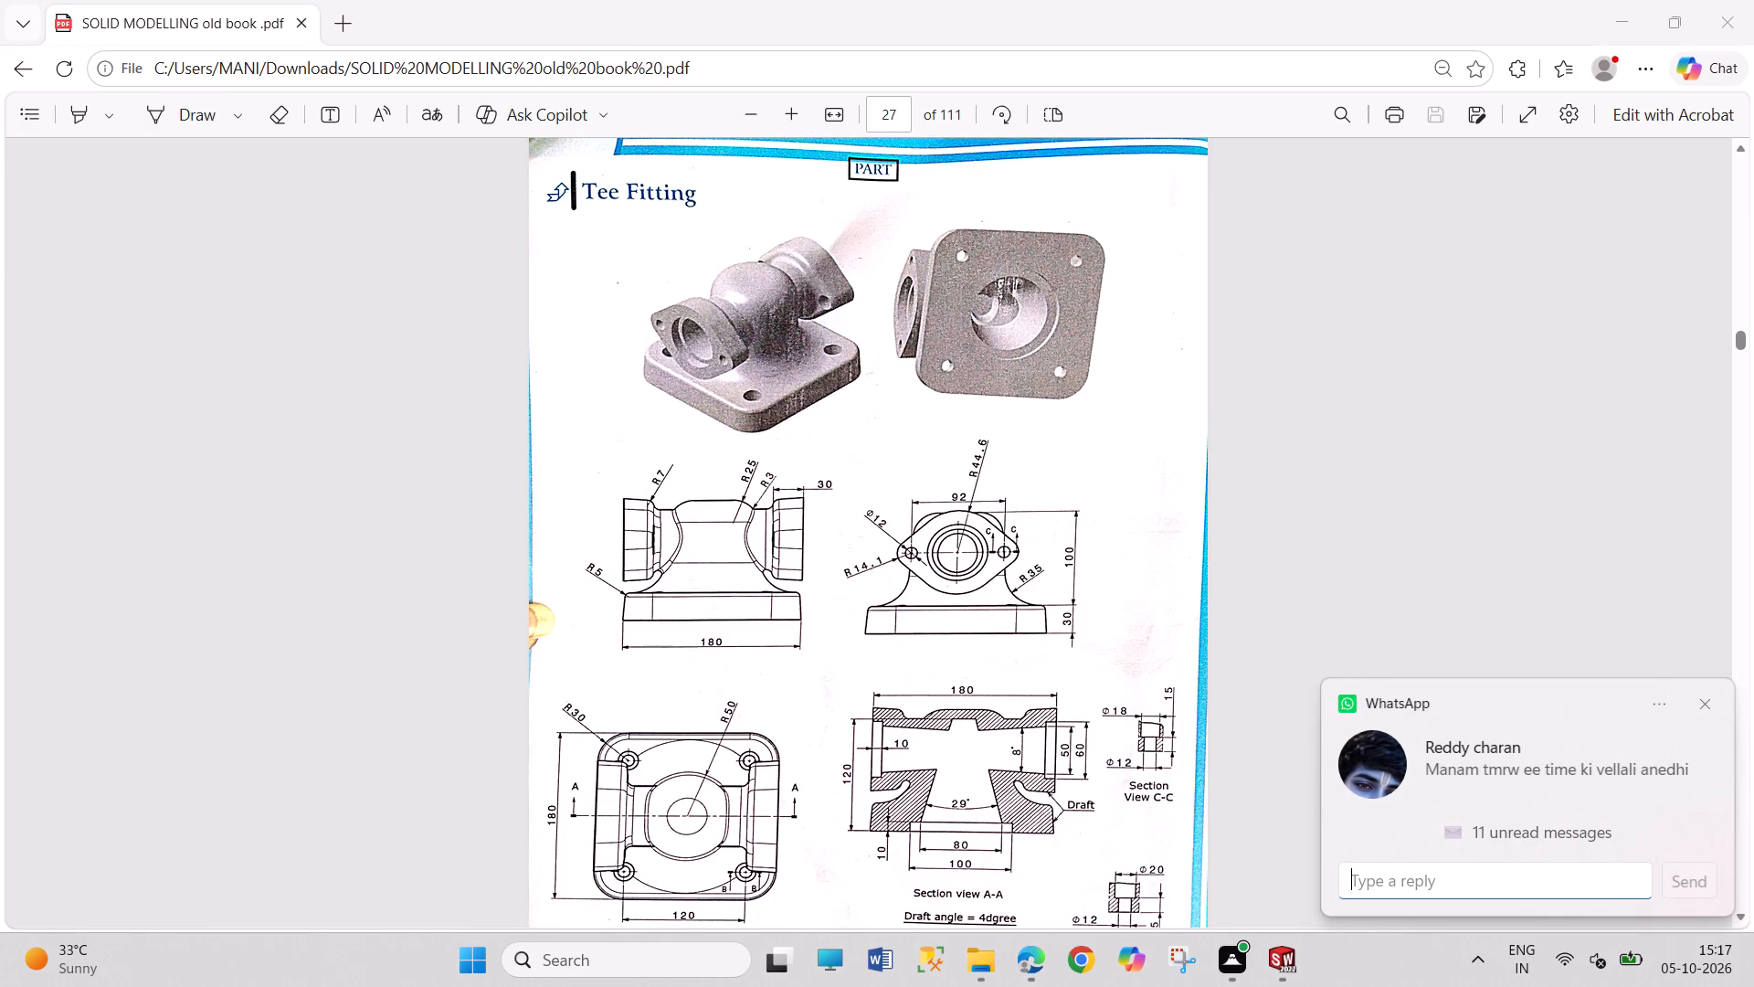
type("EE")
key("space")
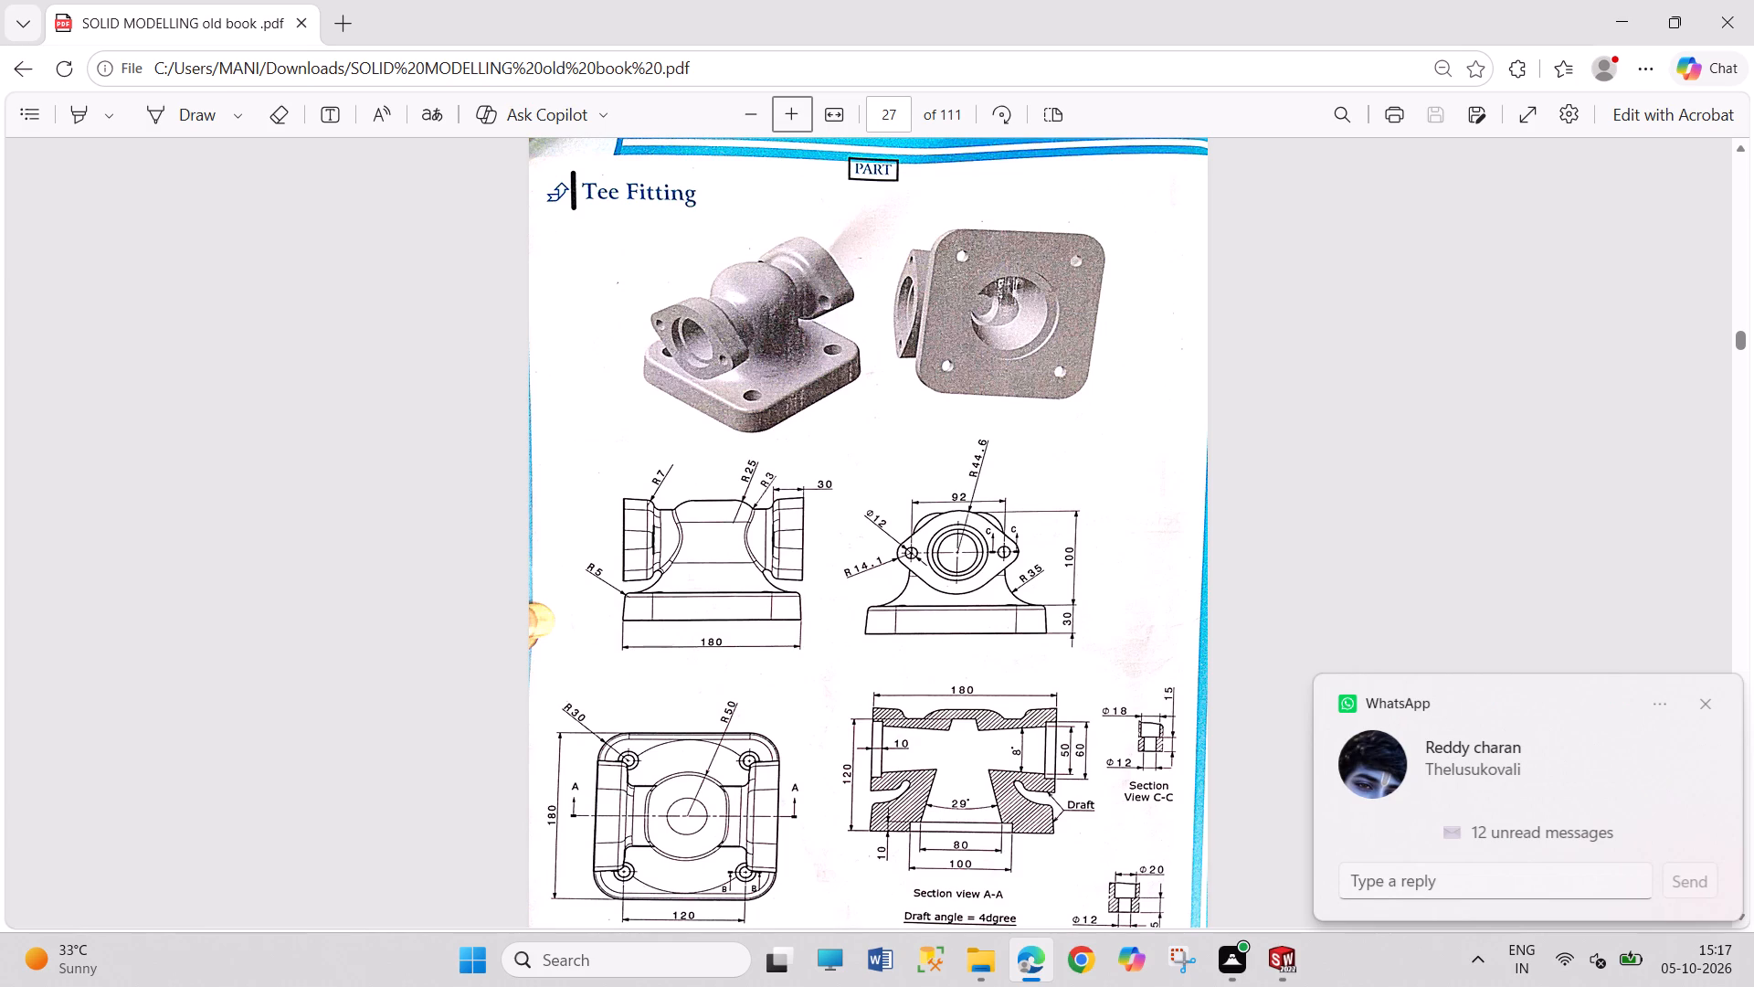
Send the WhatsApp quick reply "EE PROCESS AYYAKA MANAM SIR KI CALL CHESI VELDAM".
left_click(1389, 895)
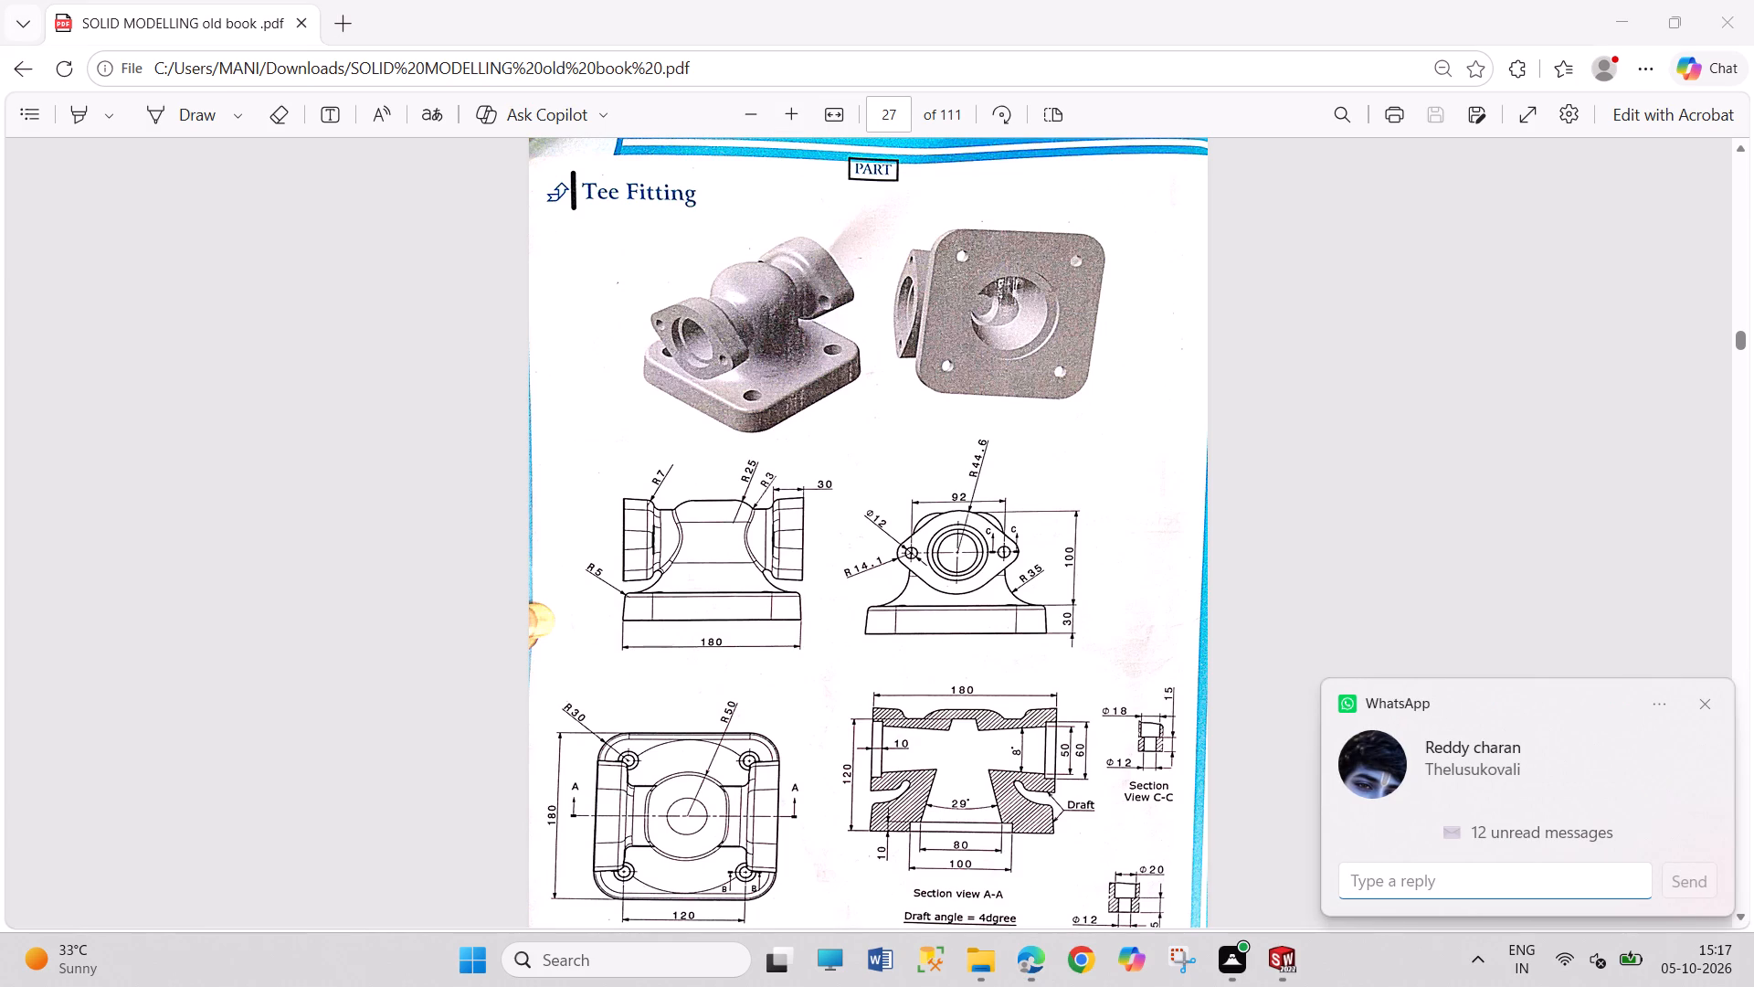
type("EE")
key("space")
type("PROCESS AYYAKA")
key("space")
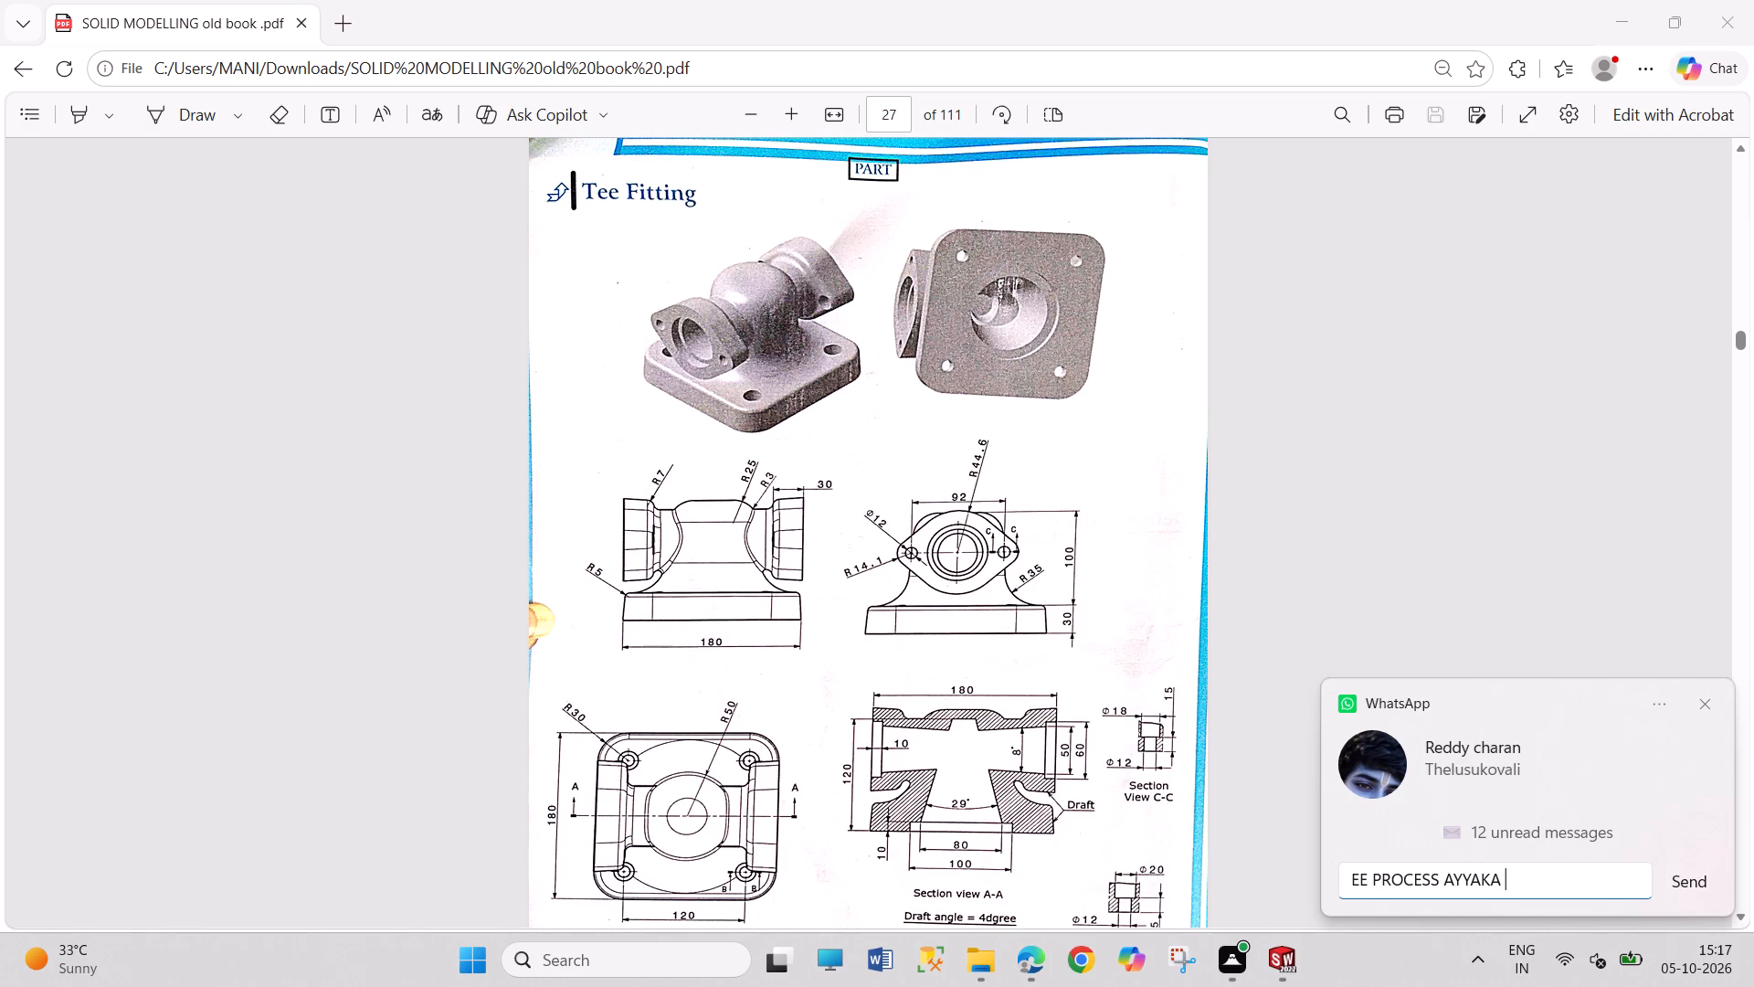
type("MANAM")
key("space")
type("SIR KI CAL")
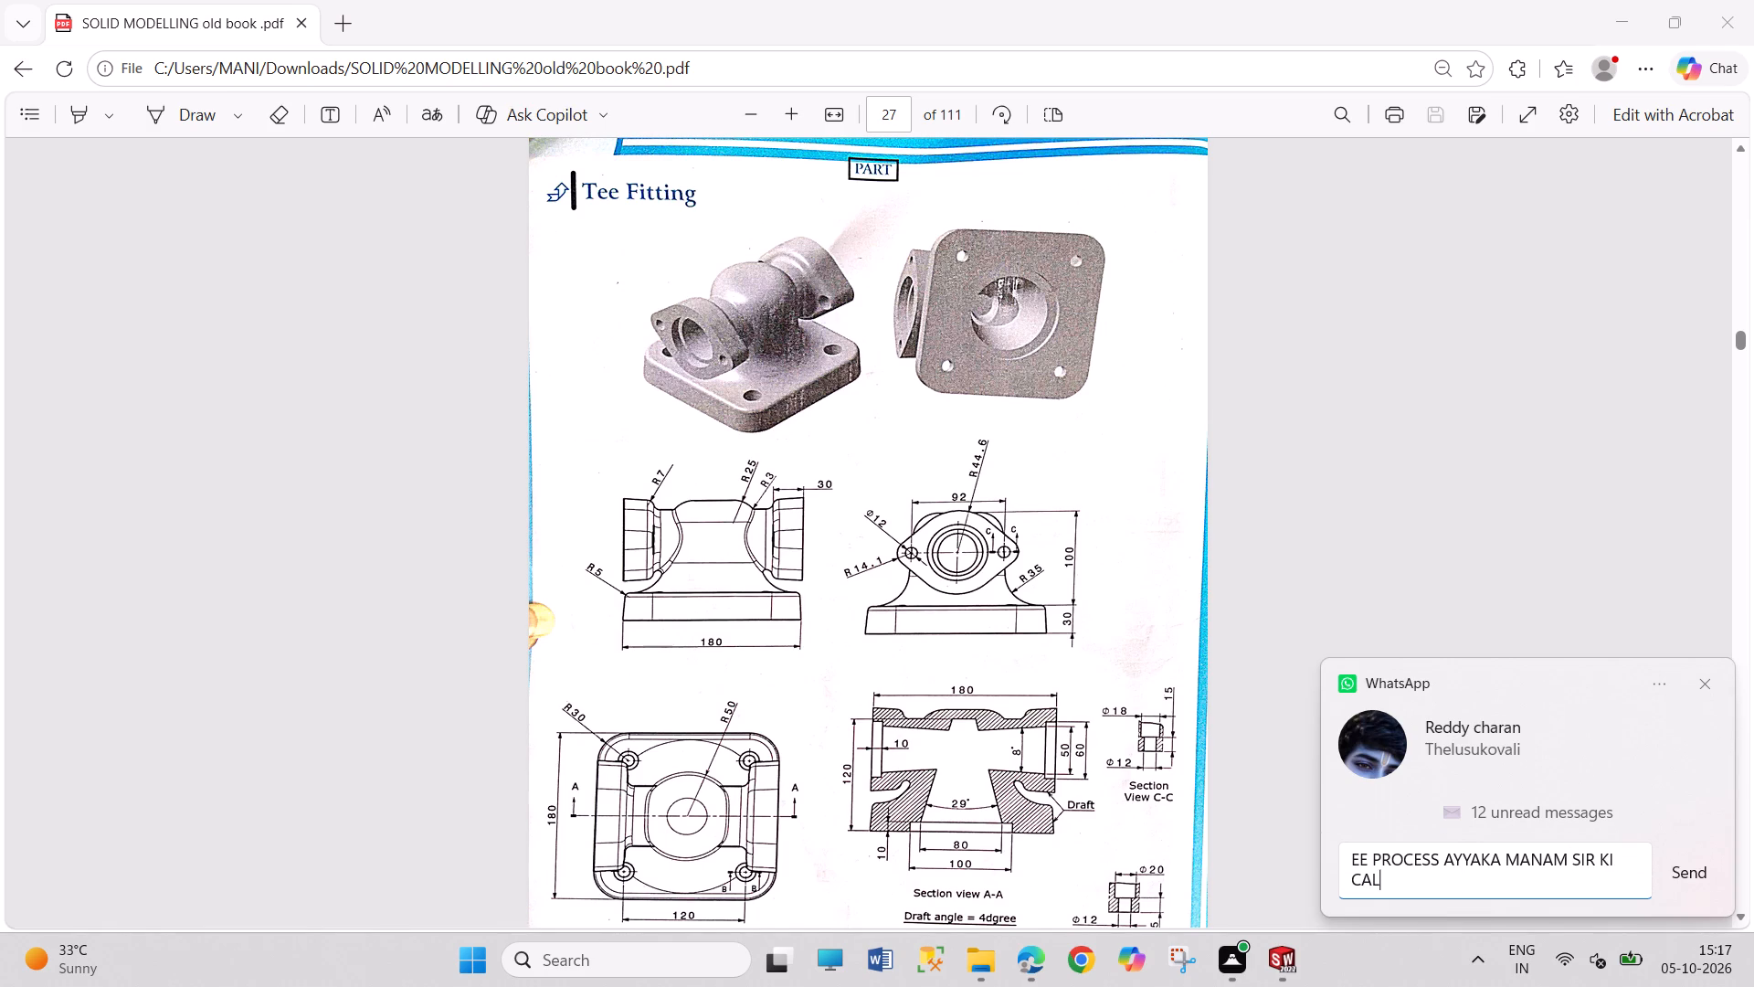
type("L CHESI VELDAM")
left_click(1665, 868)
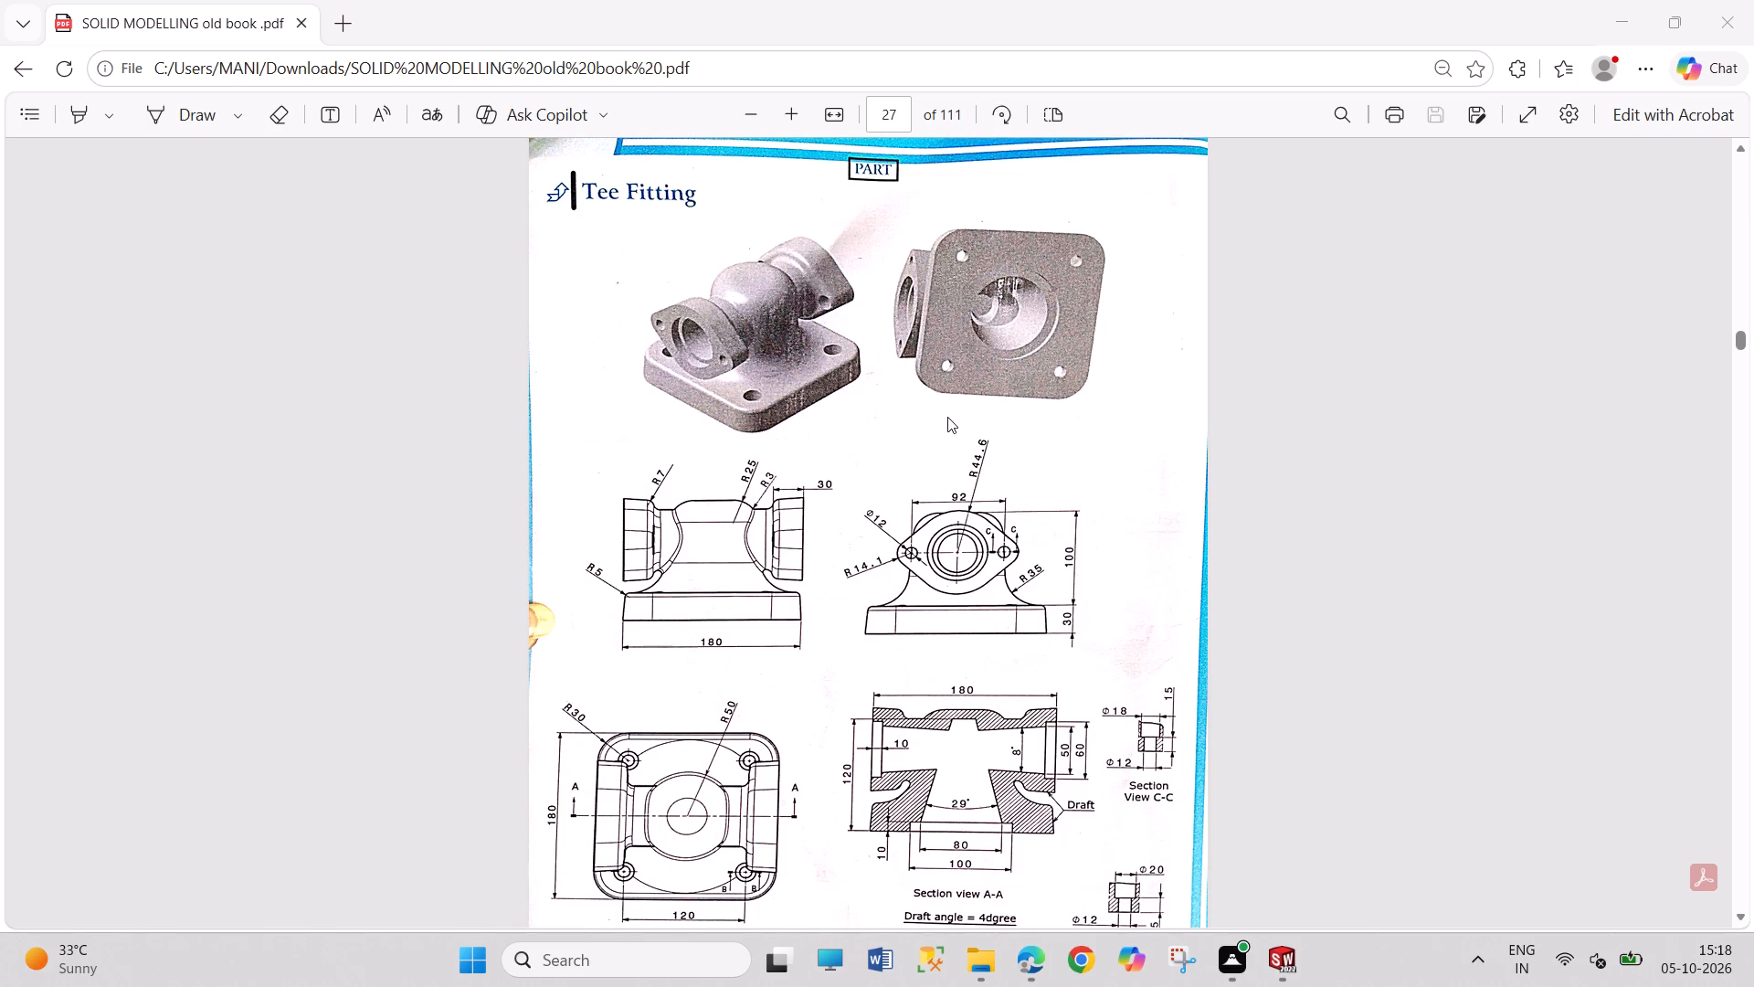
Check the counterbored hole sections B-B and C-C on the Tee Fitting drawing and return to SOLIDWORKS.
scroll(946, 432, "down", 1)
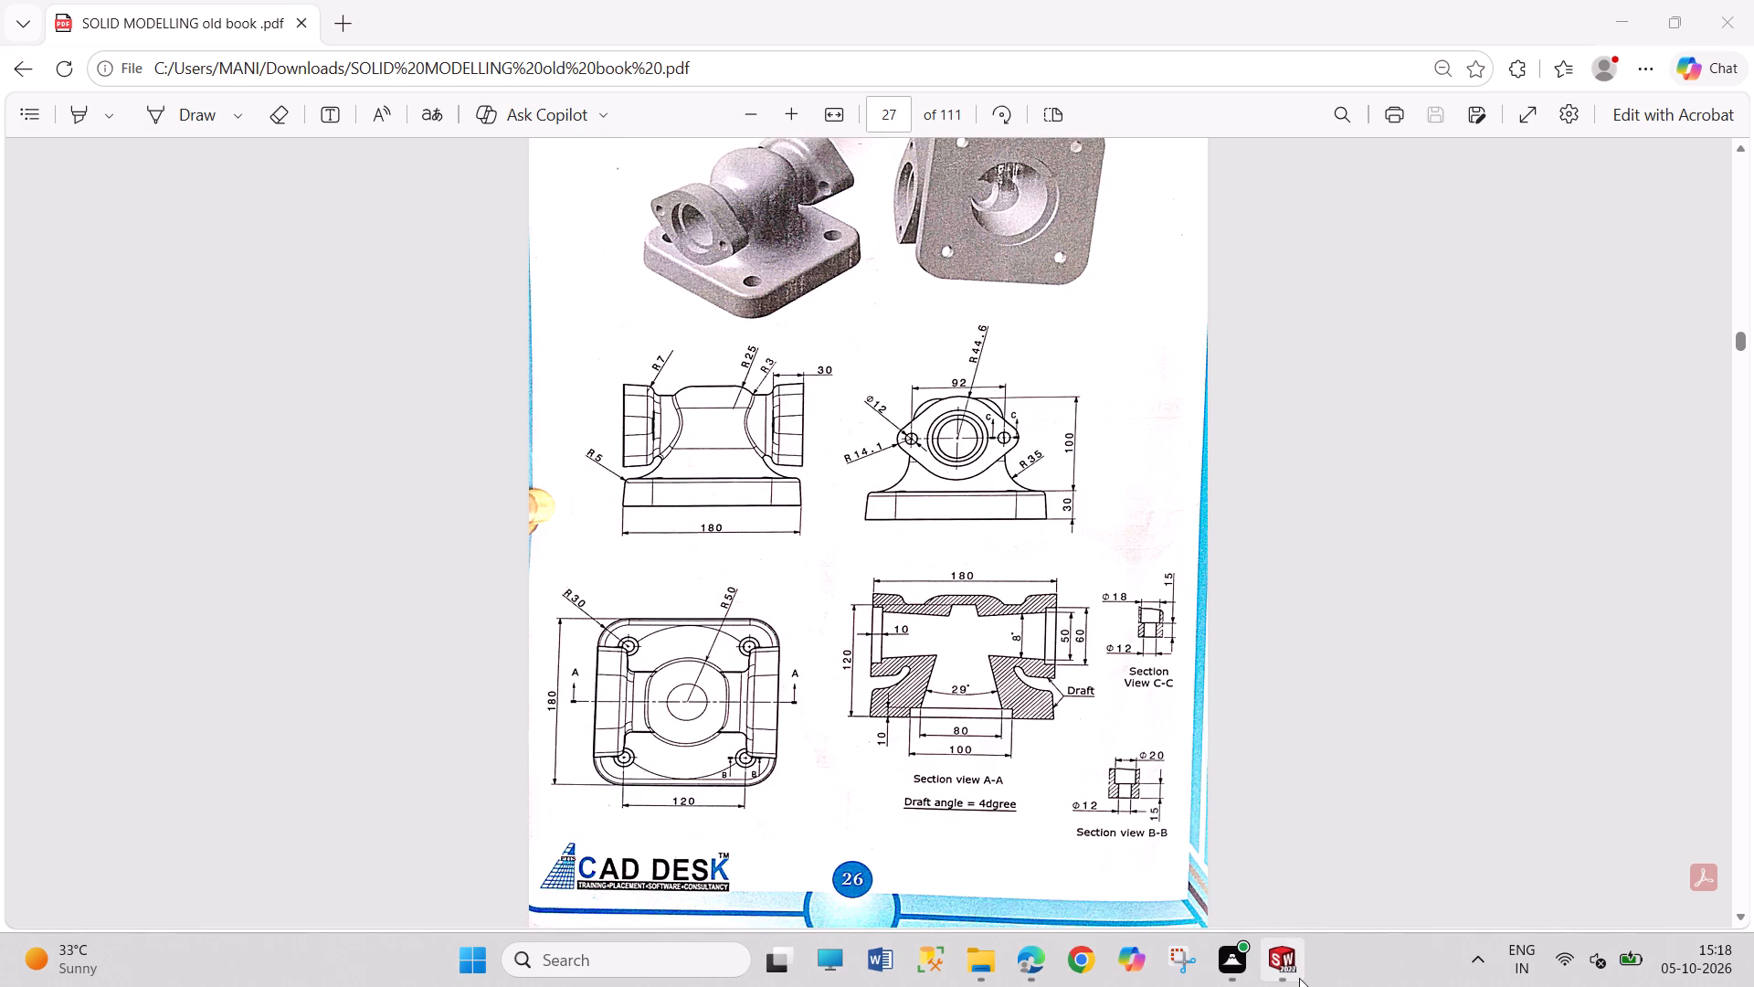
left_click(1300, 979)
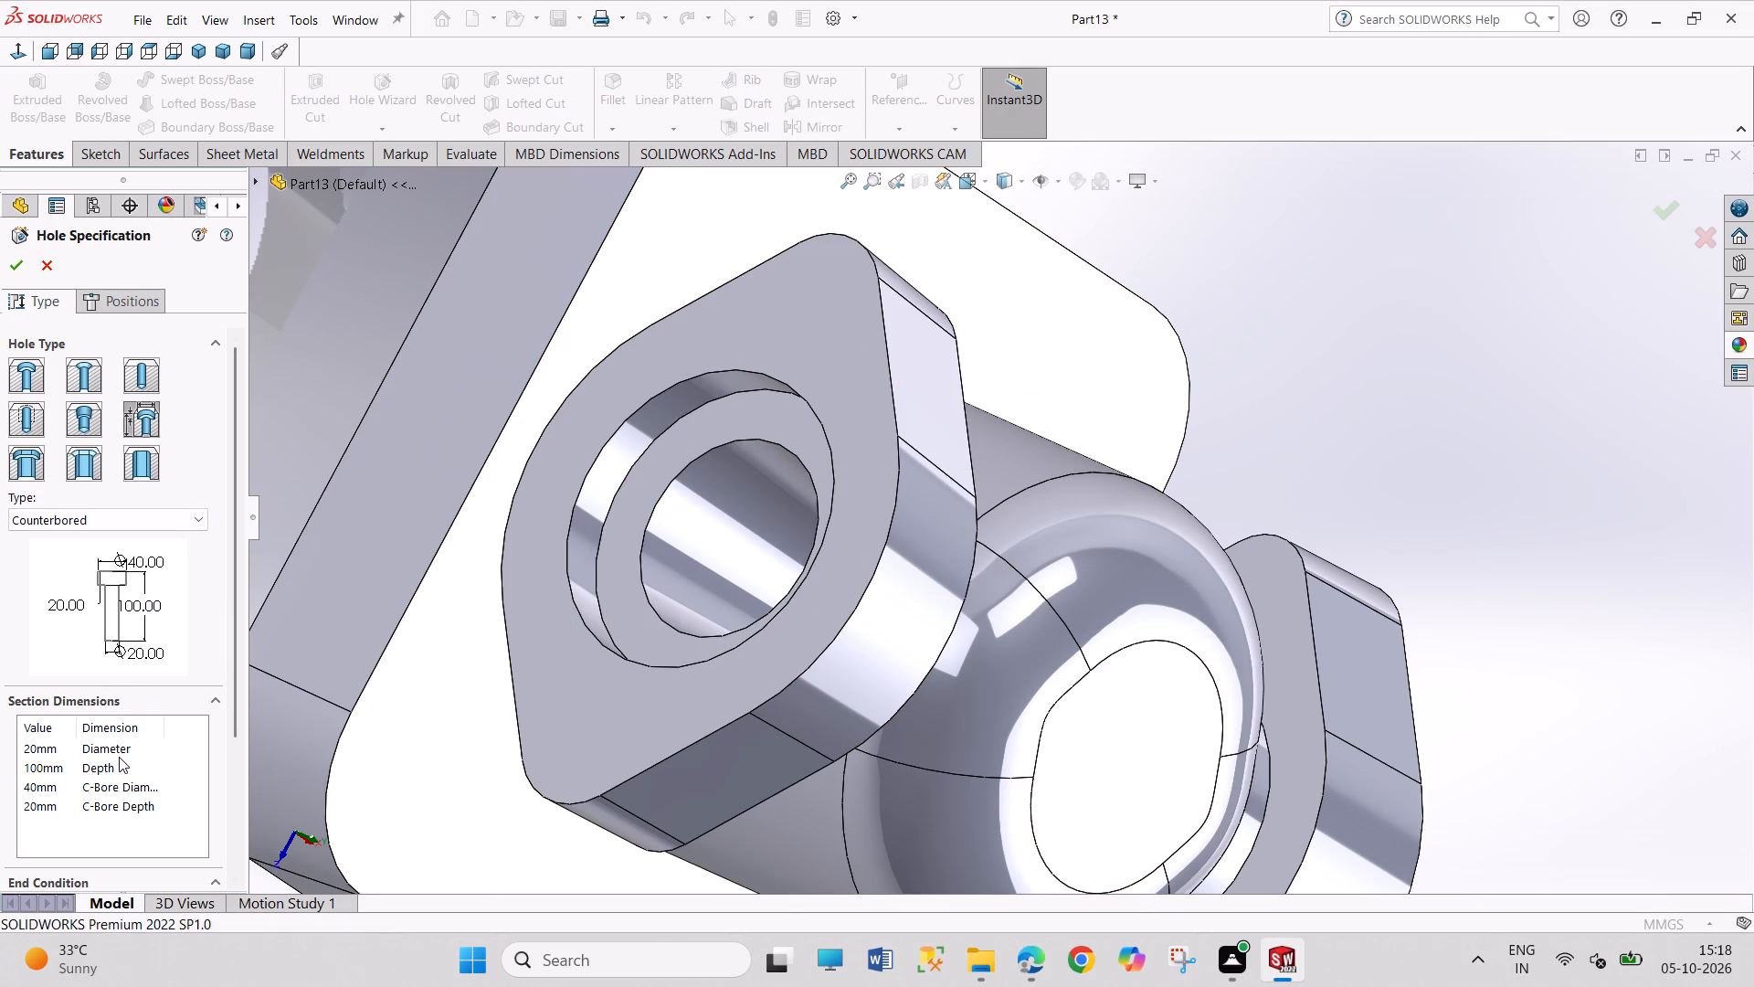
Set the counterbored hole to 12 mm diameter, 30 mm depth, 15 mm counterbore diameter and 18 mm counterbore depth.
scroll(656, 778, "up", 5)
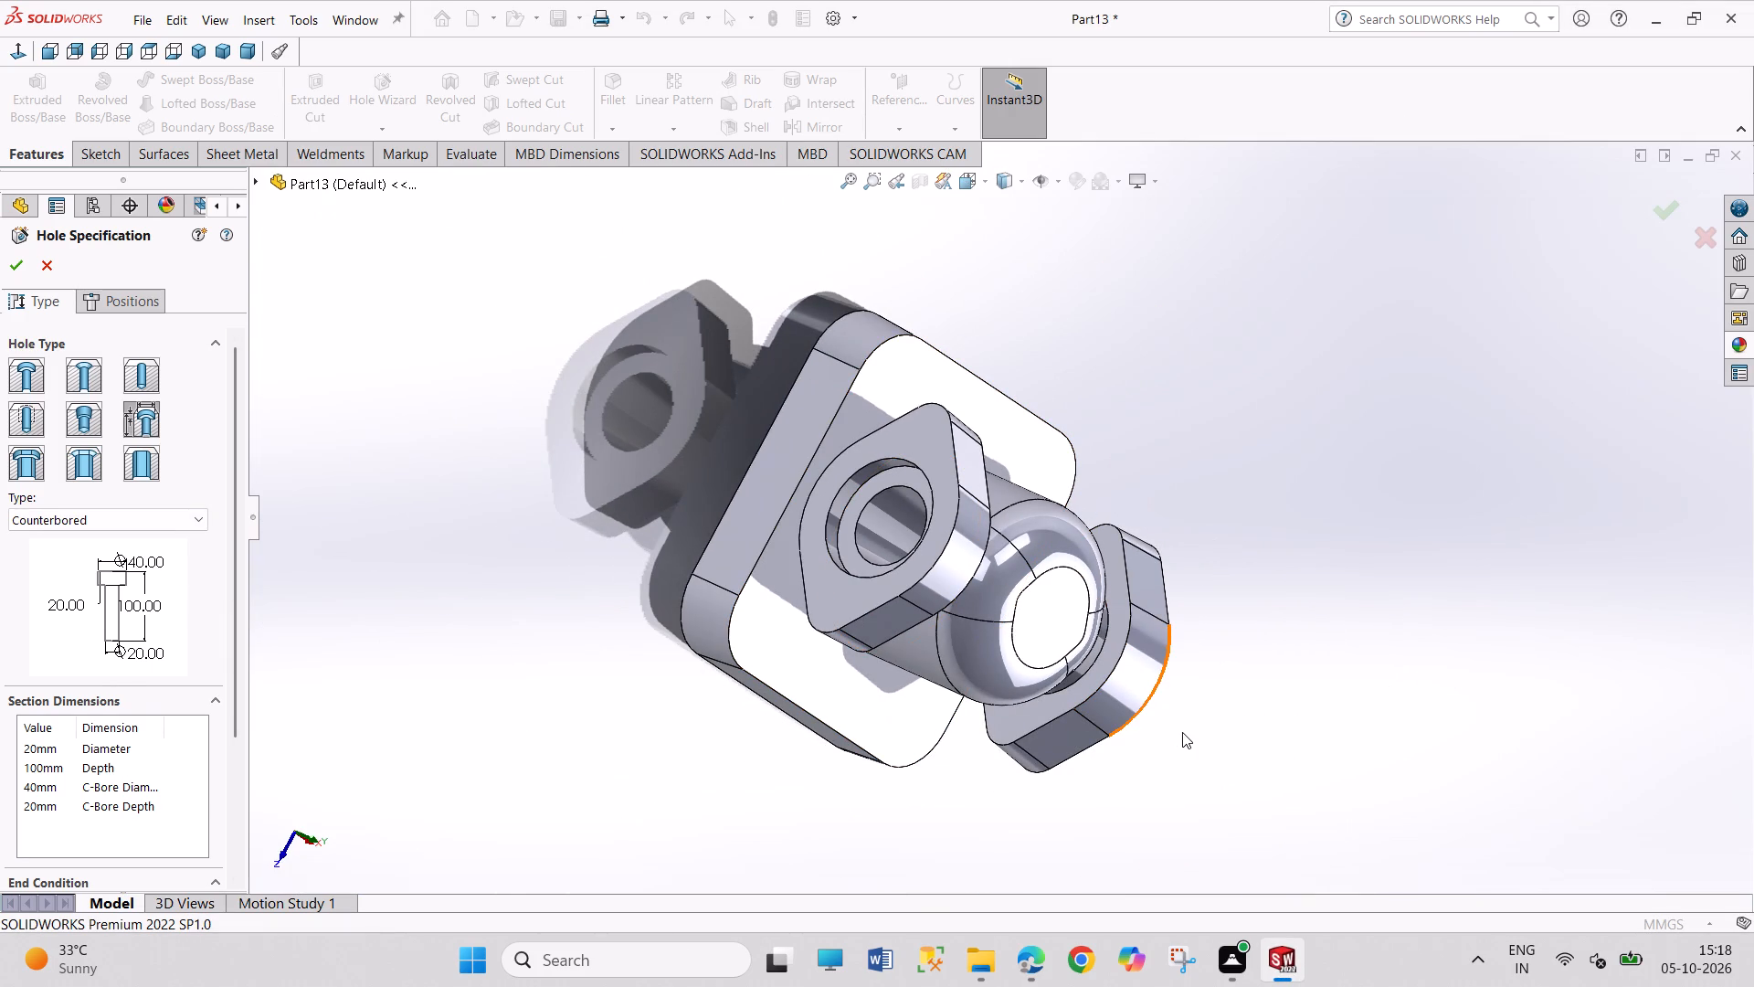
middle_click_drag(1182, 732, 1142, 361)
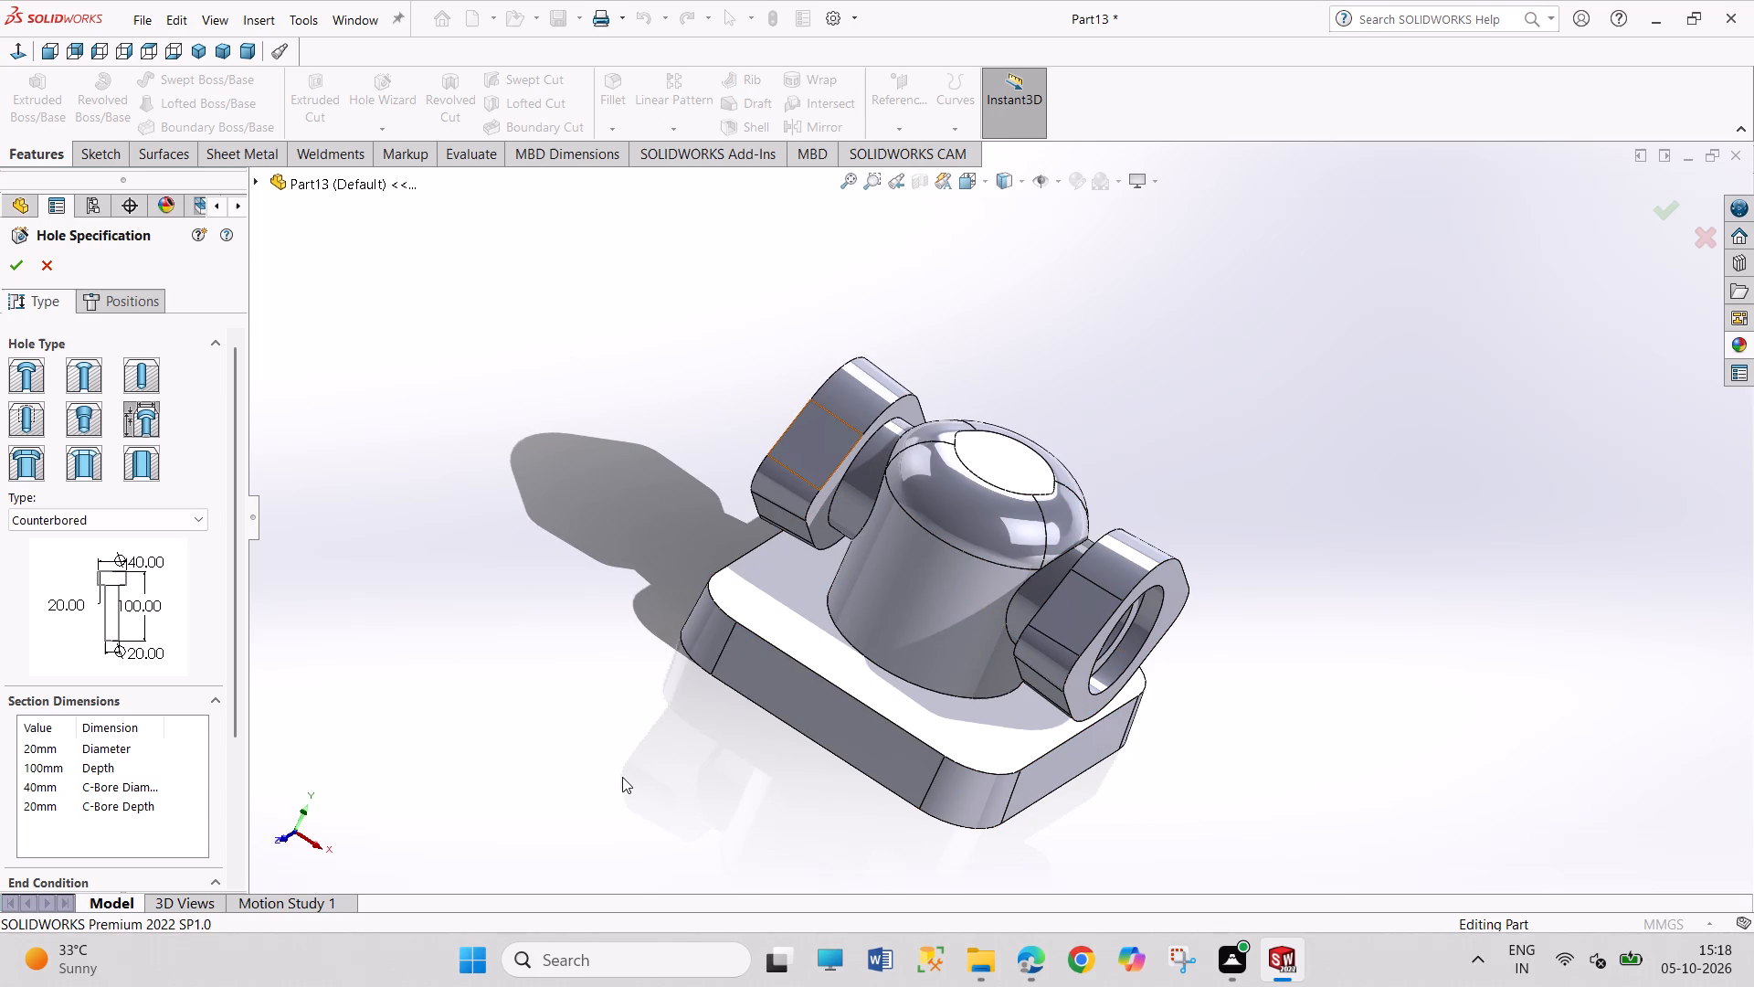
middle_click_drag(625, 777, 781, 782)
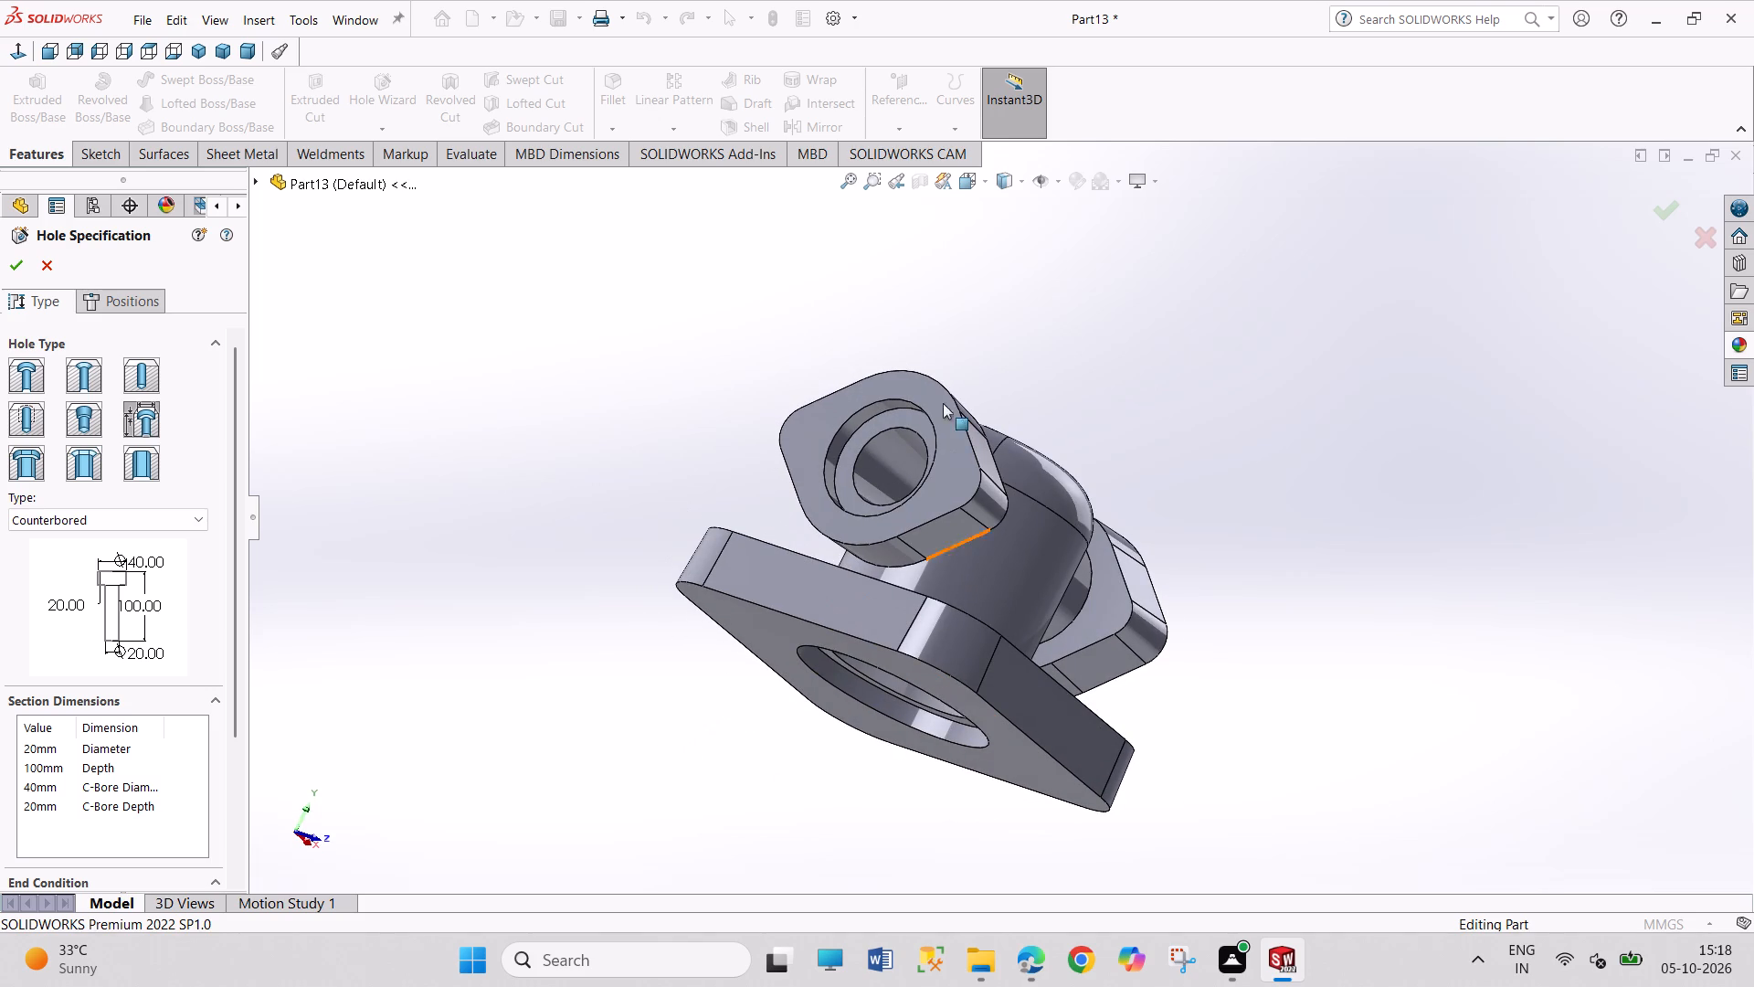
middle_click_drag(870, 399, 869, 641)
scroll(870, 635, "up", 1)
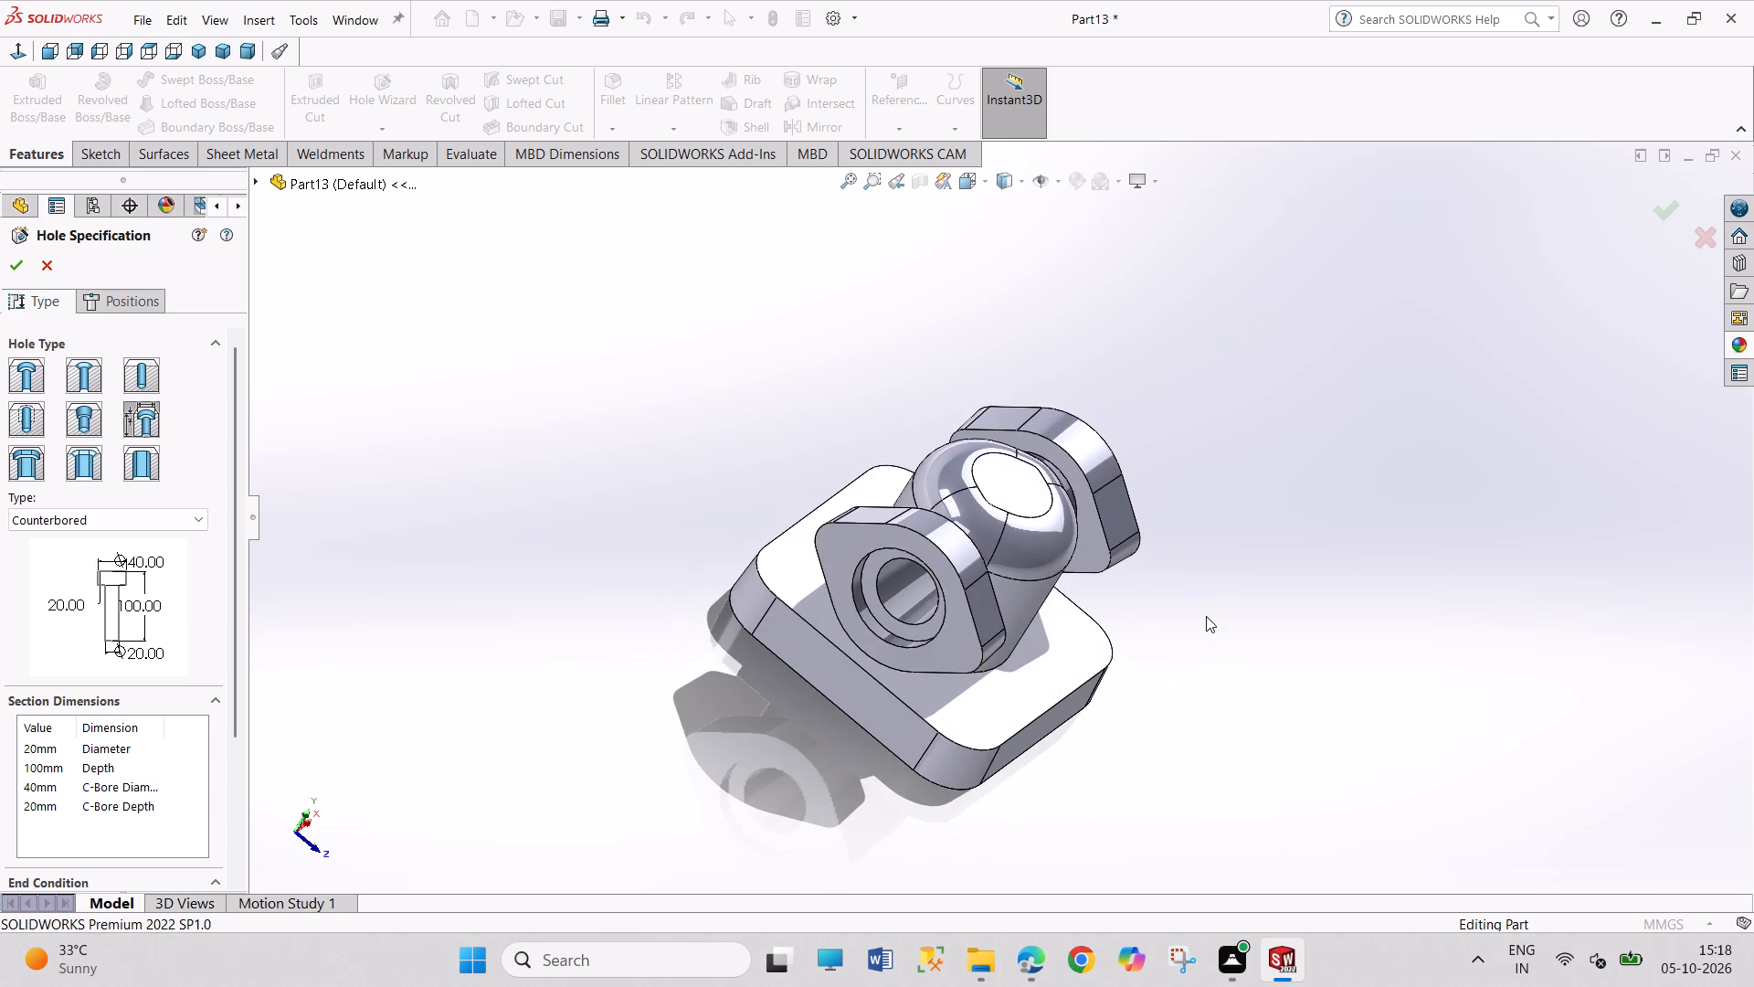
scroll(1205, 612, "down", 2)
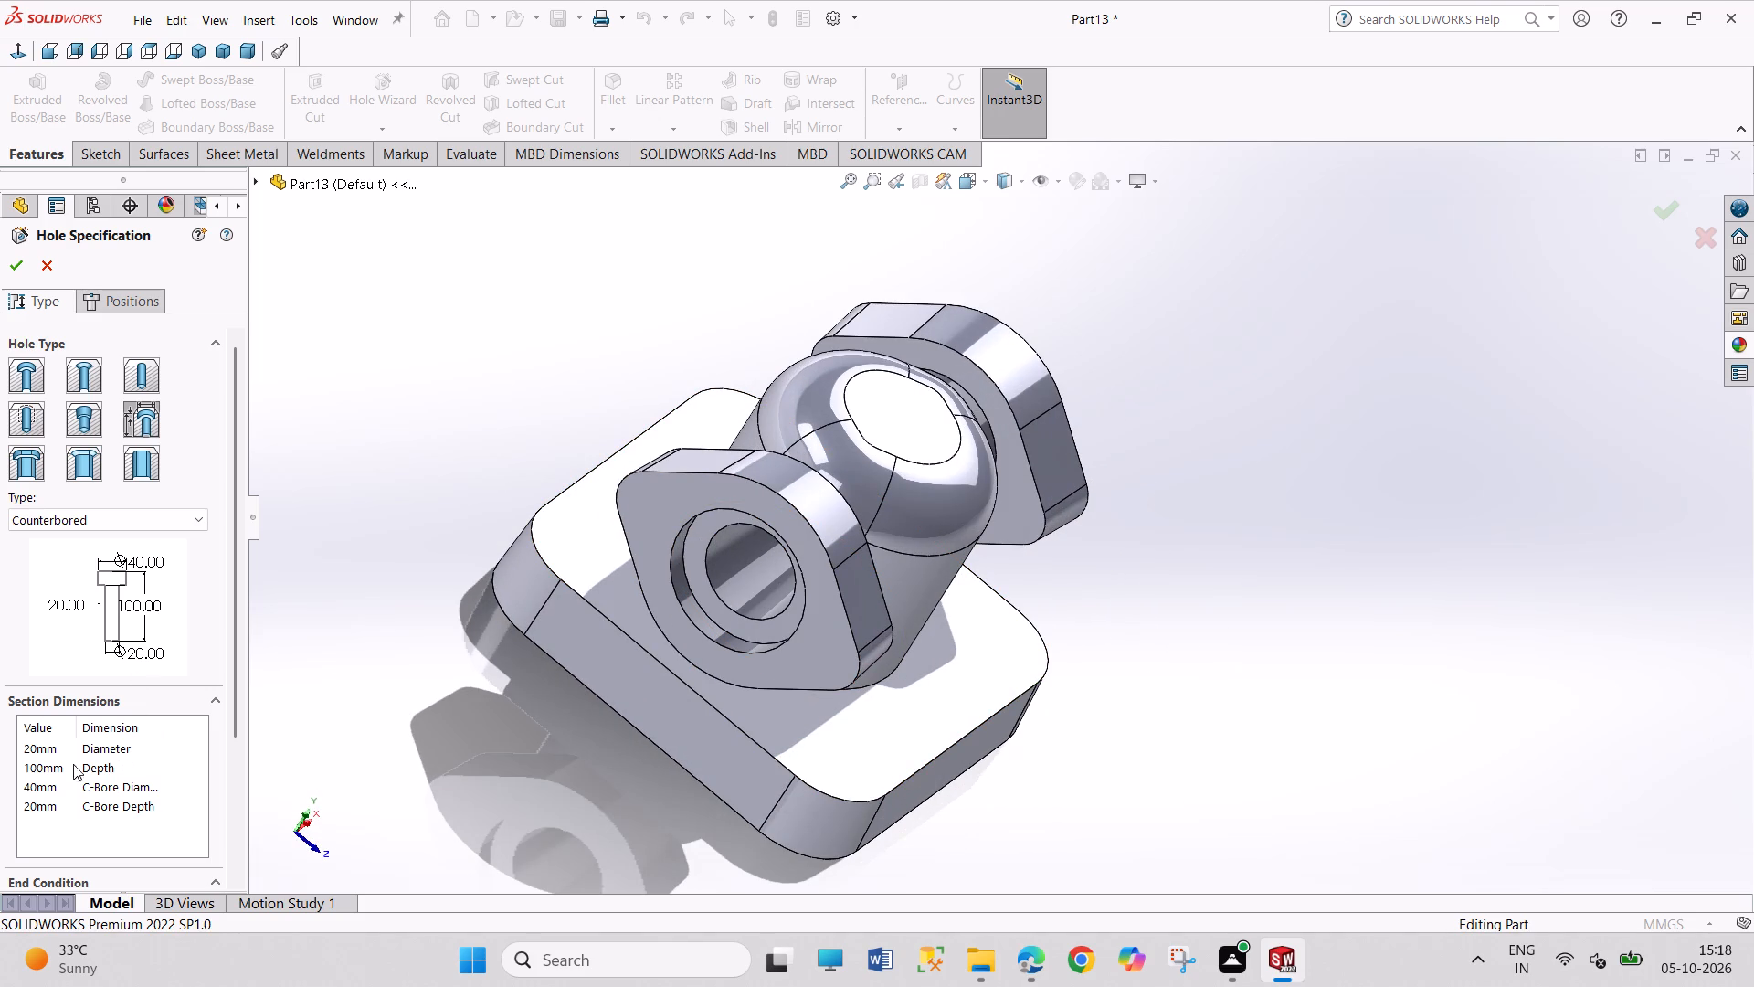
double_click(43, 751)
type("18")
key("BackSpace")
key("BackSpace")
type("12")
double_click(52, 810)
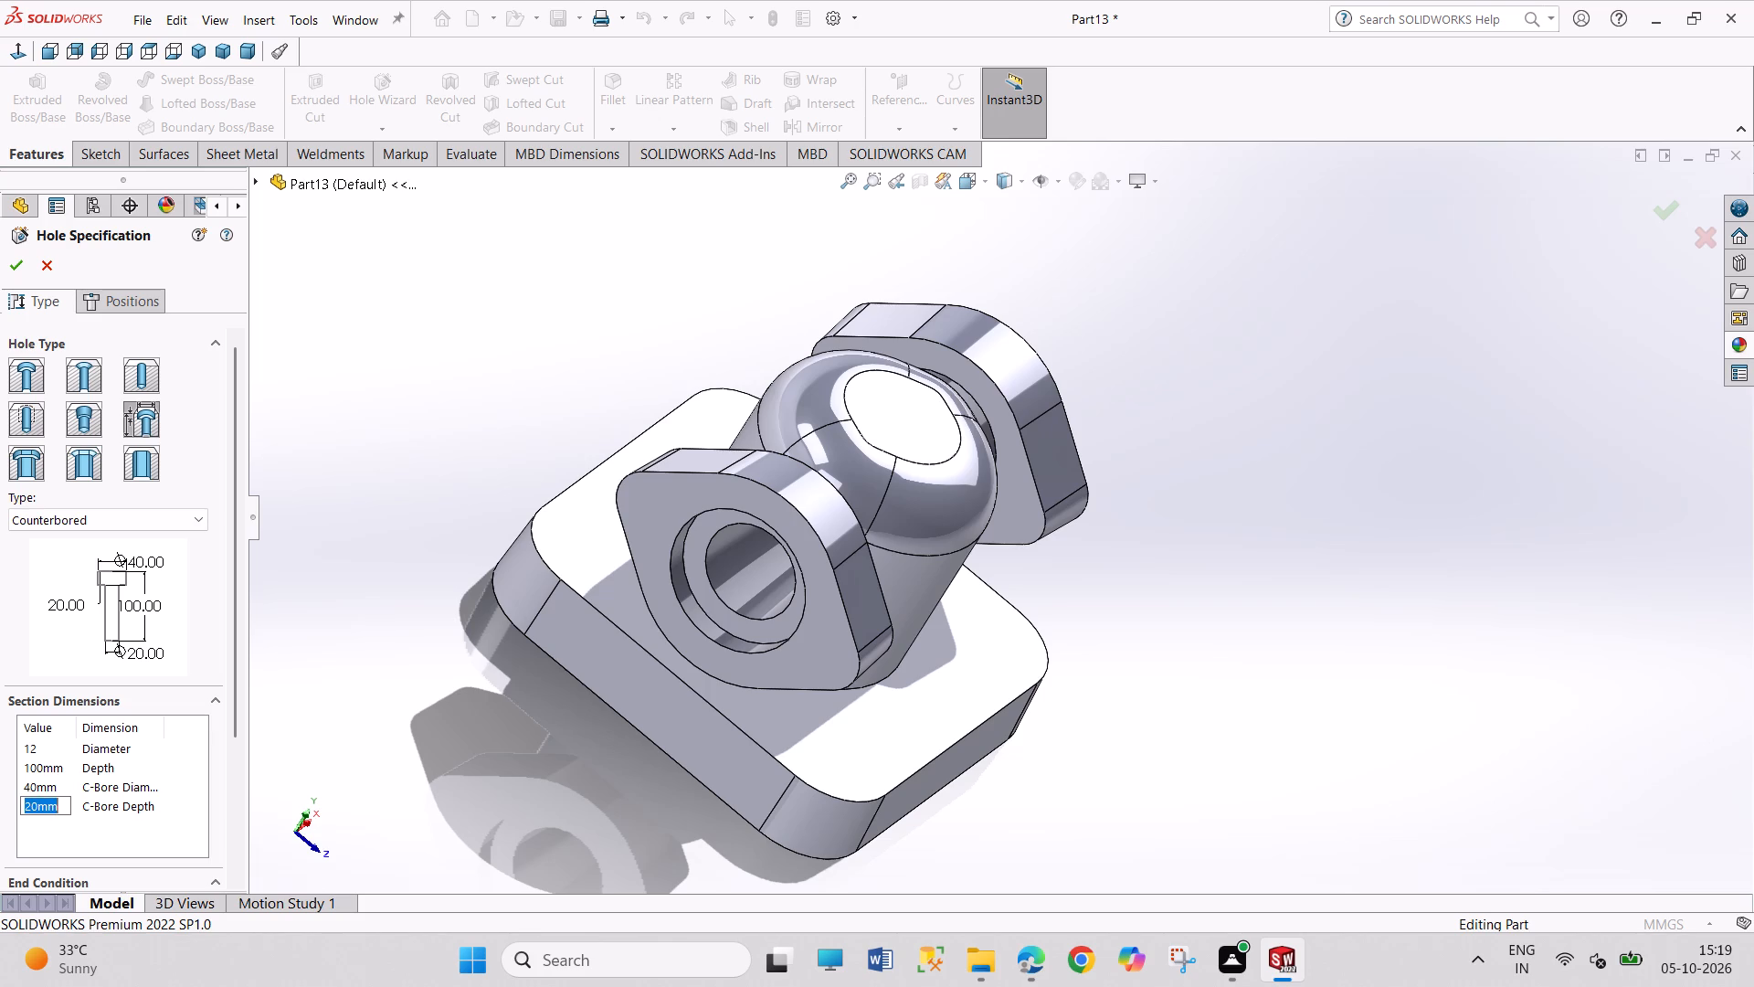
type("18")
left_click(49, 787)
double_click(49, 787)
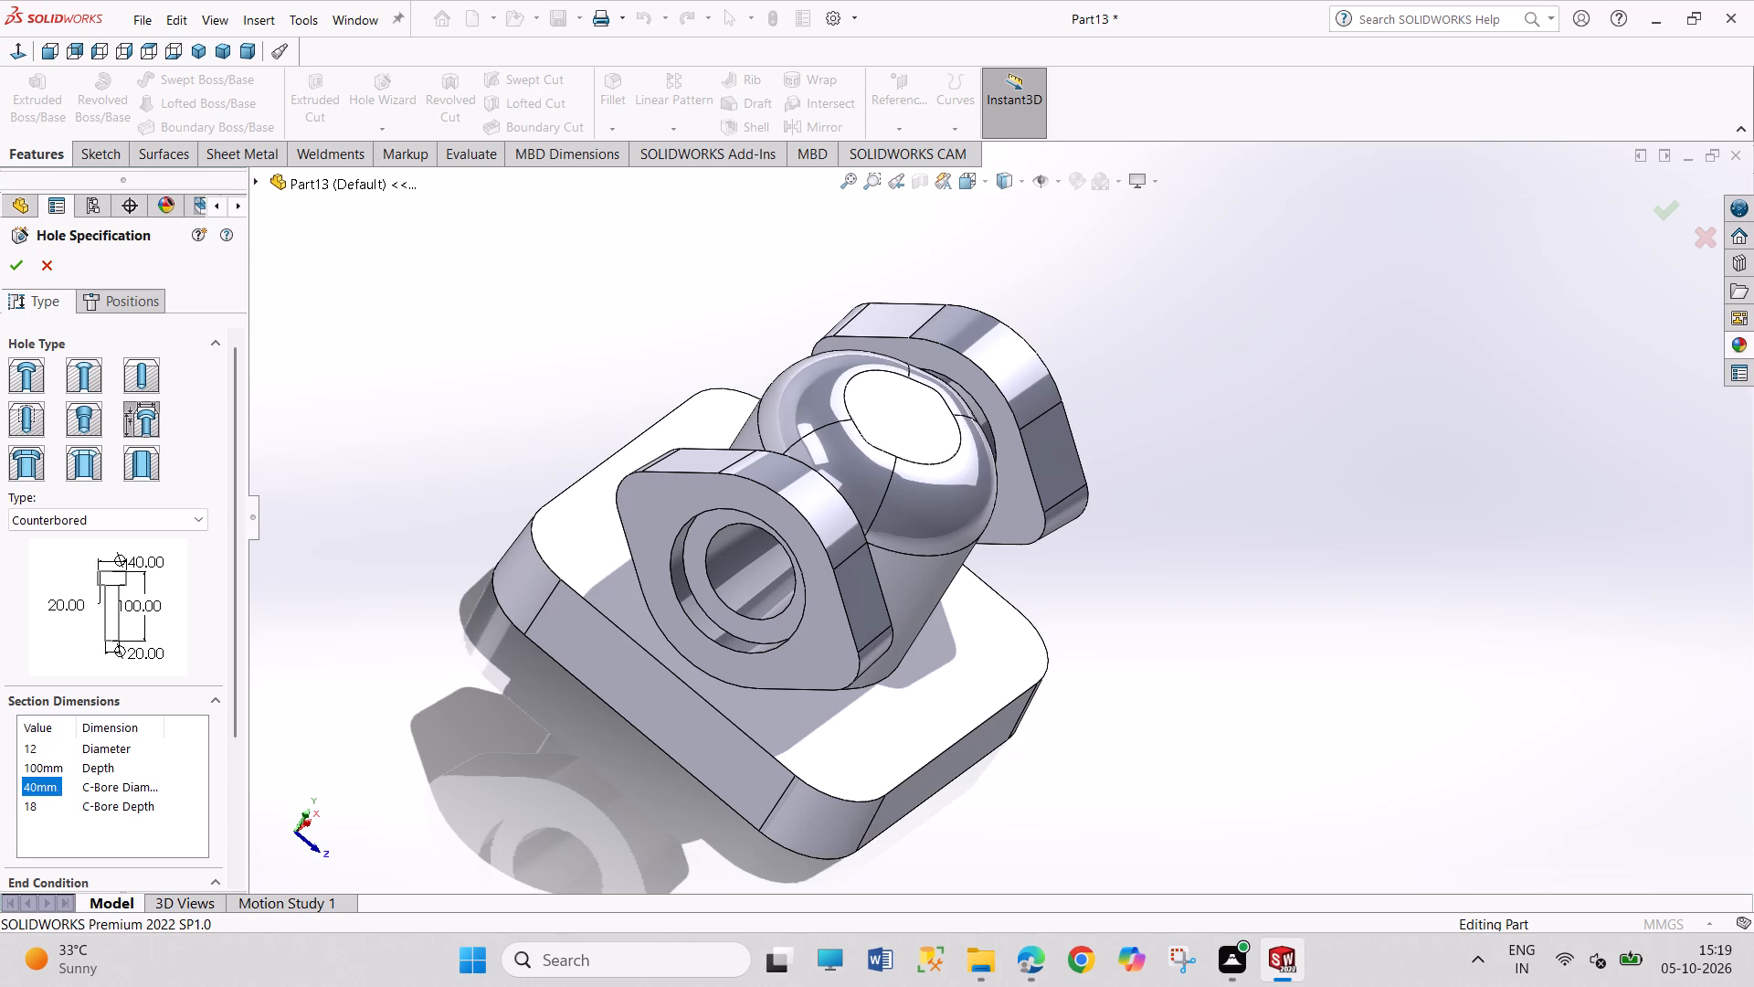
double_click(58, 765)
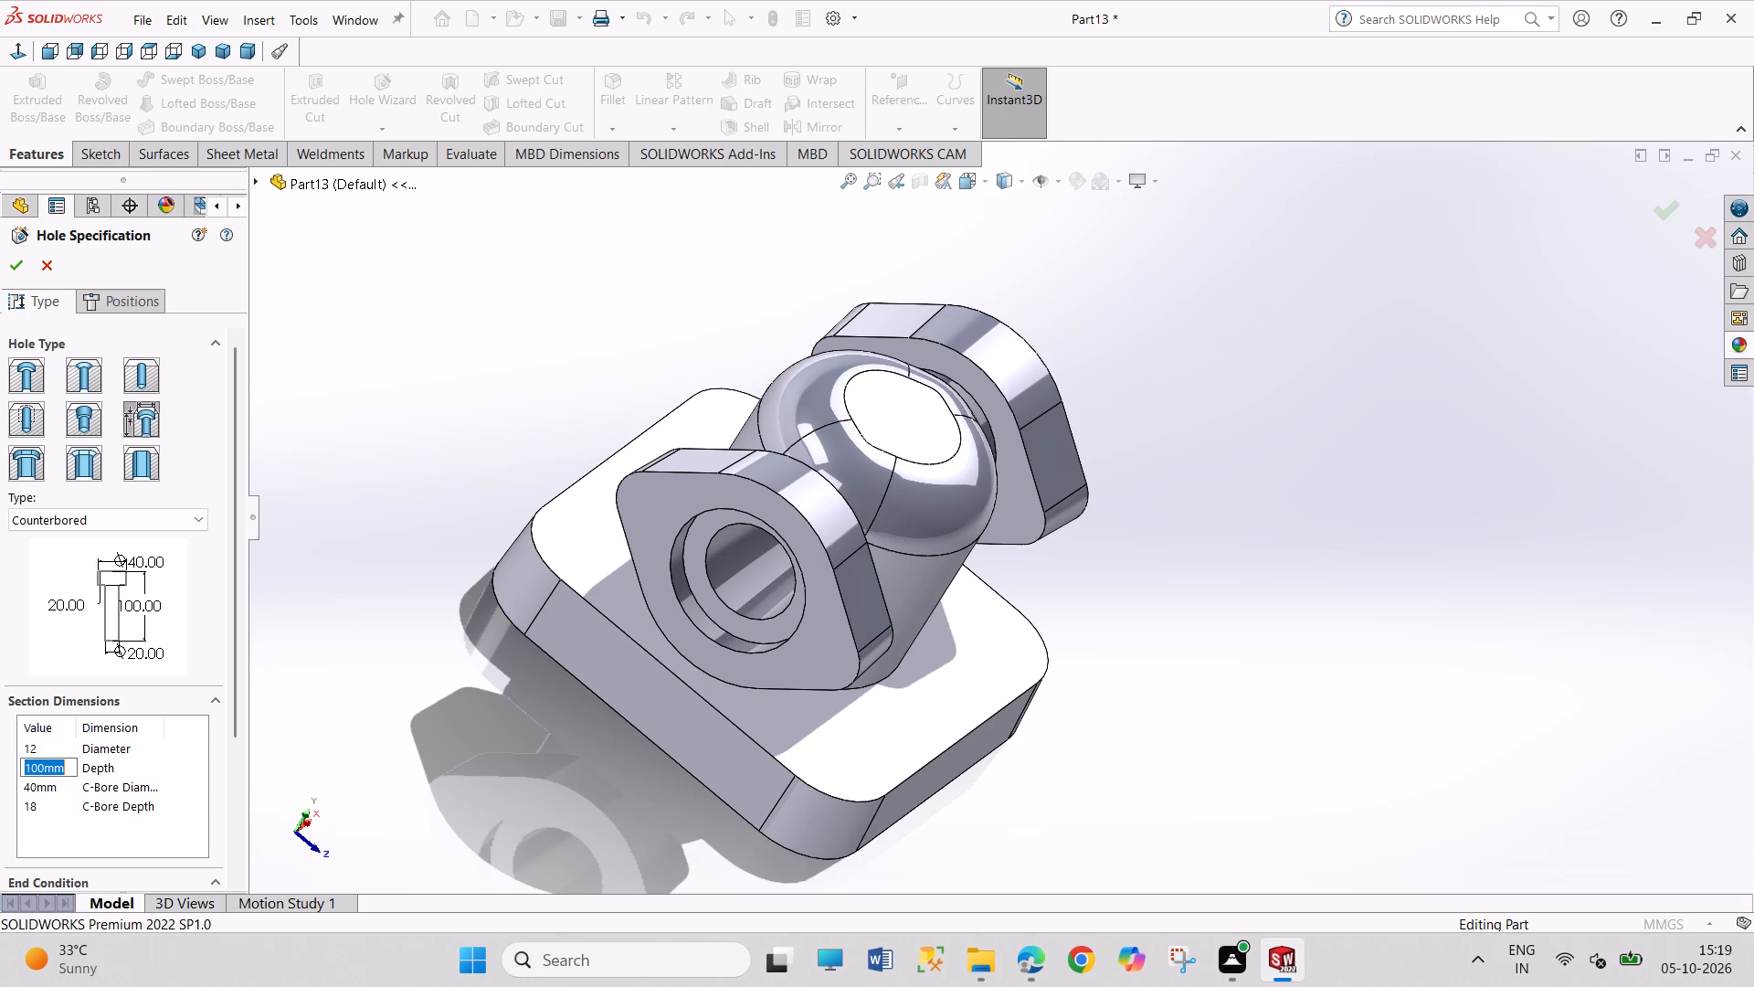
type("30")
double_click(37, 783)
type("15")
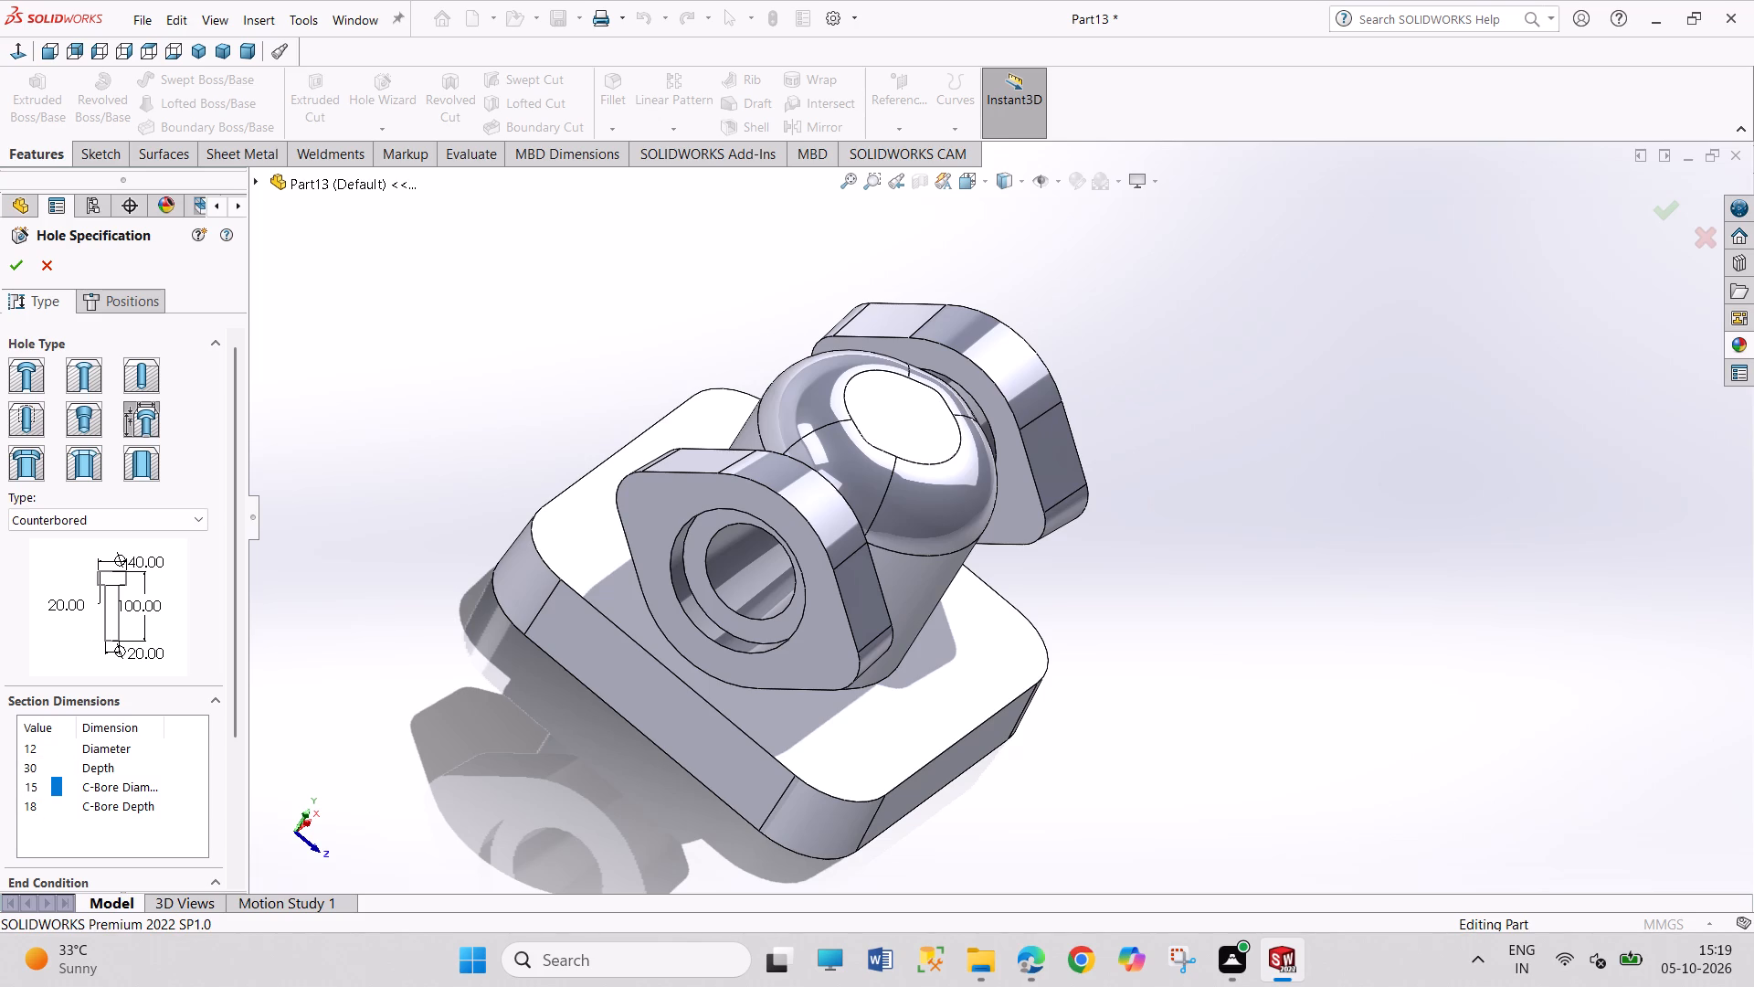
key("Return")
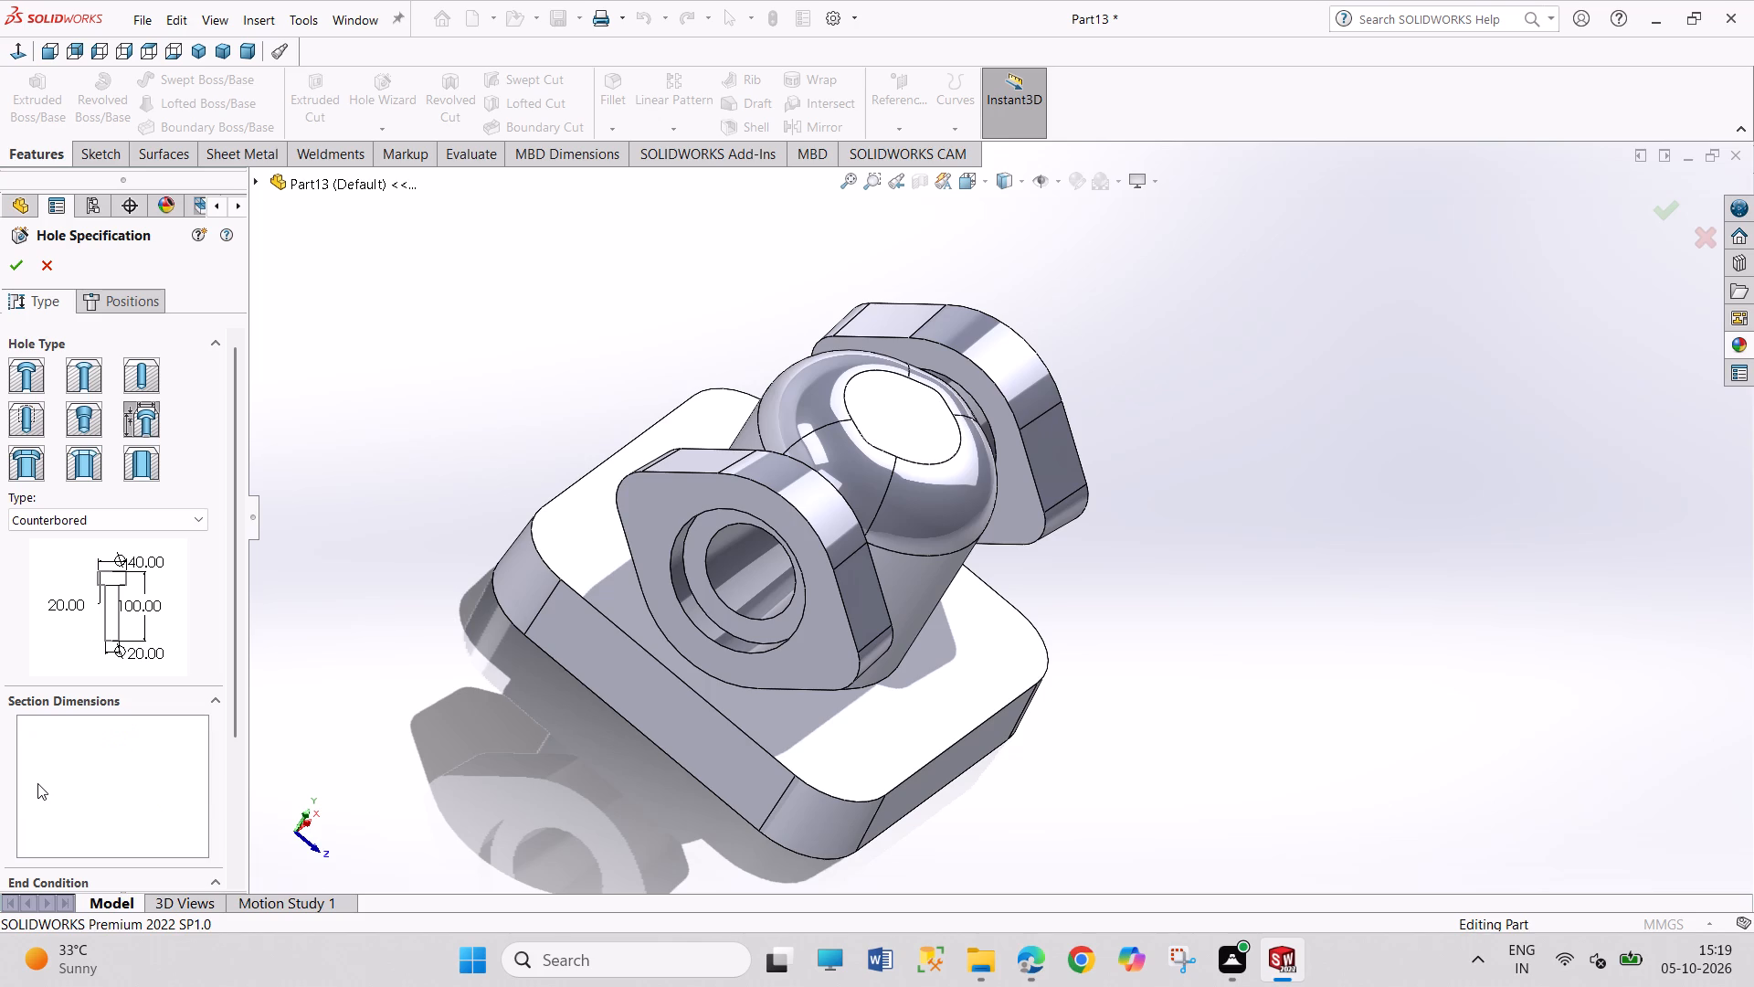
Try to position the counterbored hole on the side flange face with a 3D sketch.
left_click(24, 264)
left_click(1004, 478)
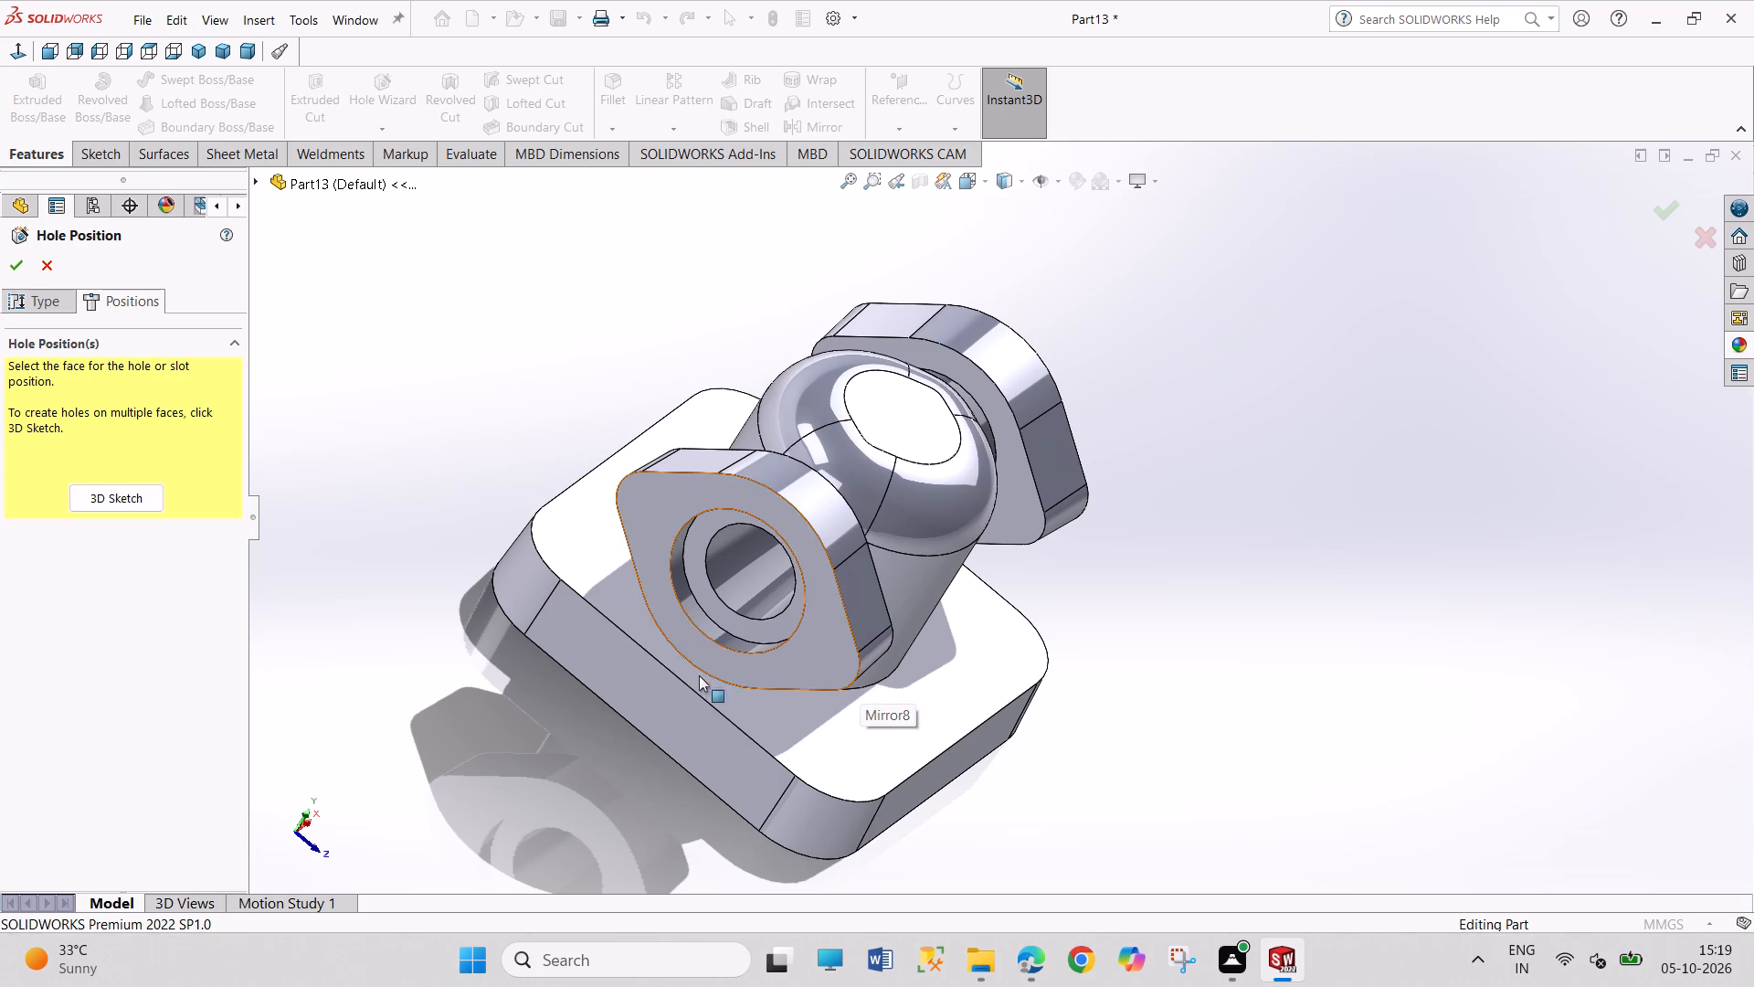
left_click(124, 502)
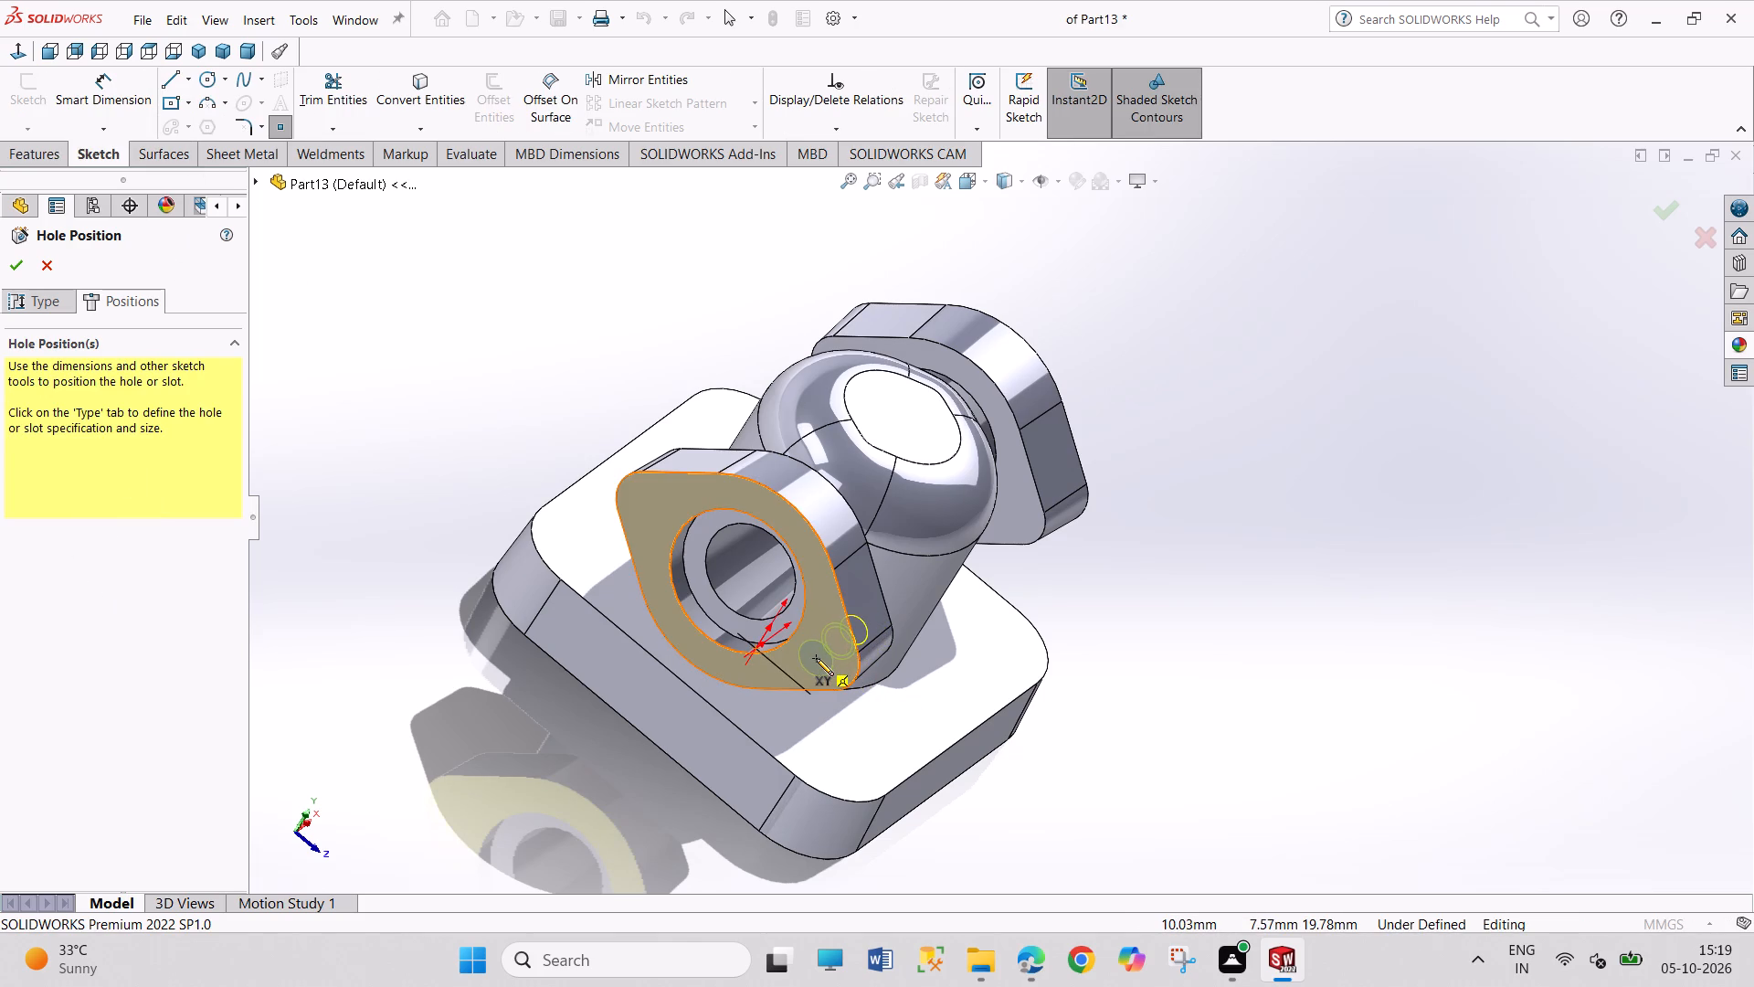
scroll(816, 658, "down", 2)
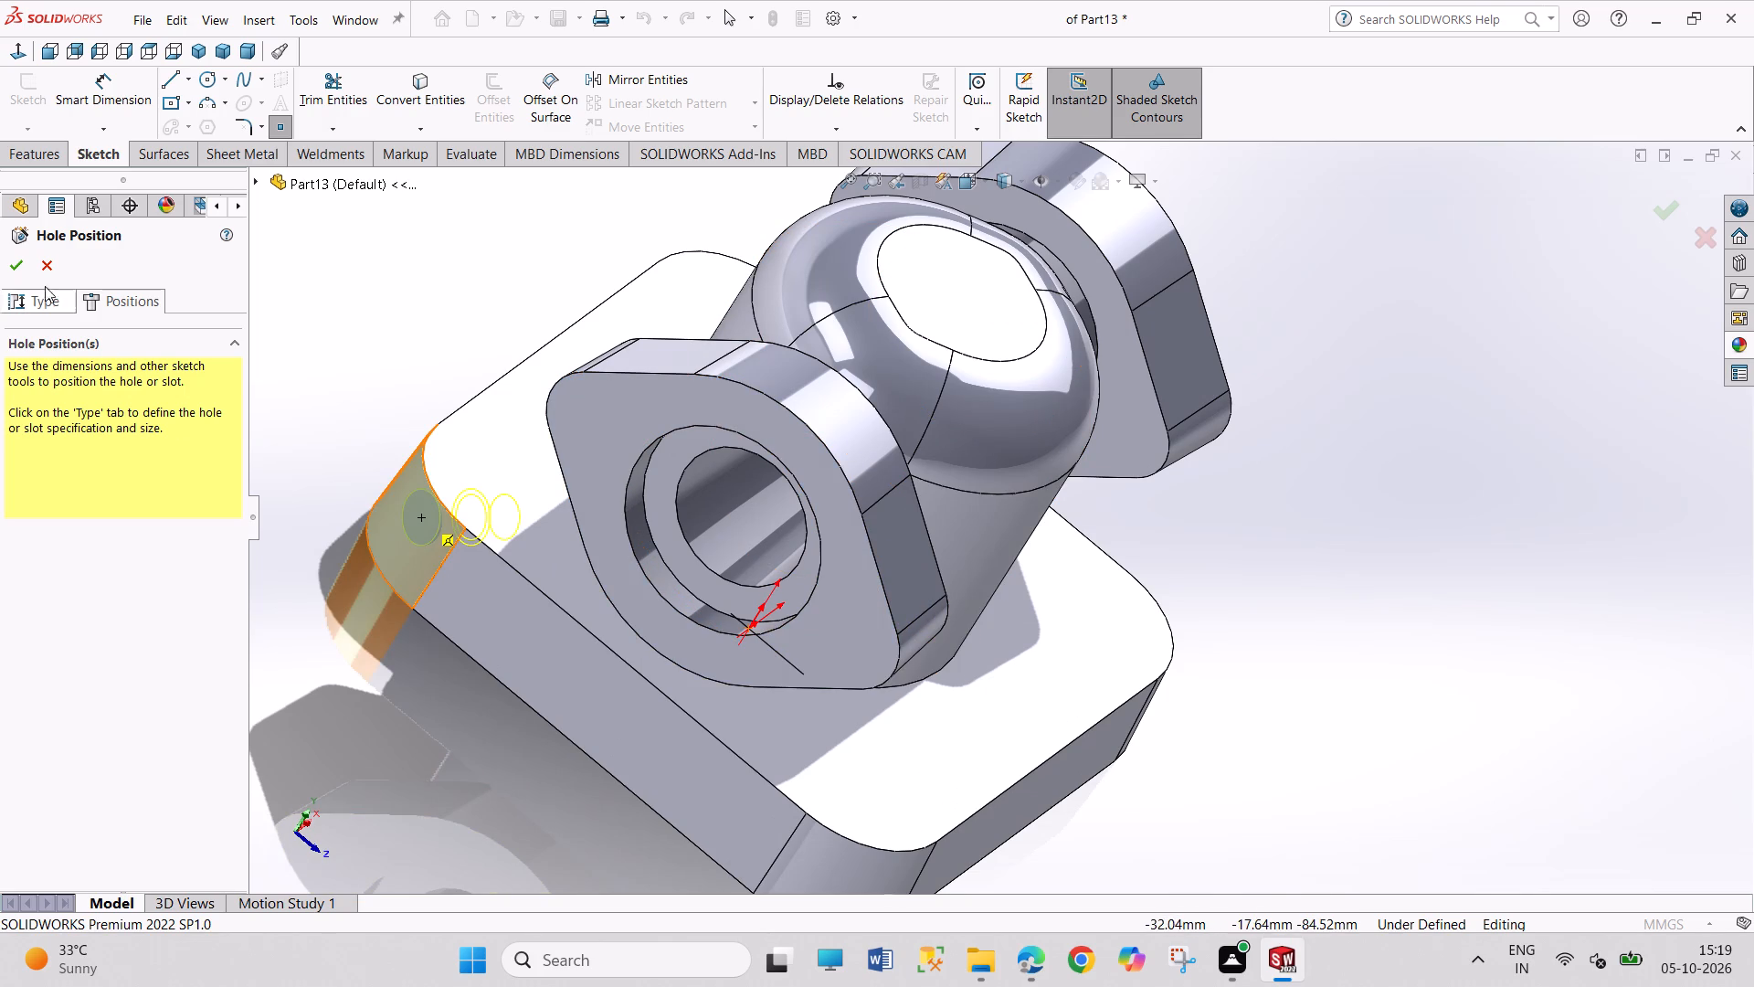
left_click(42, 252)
Sketch two circles of about 8 mm diameter on the outer flange face, centred on its two rounded ends.
left_click(838, 639)
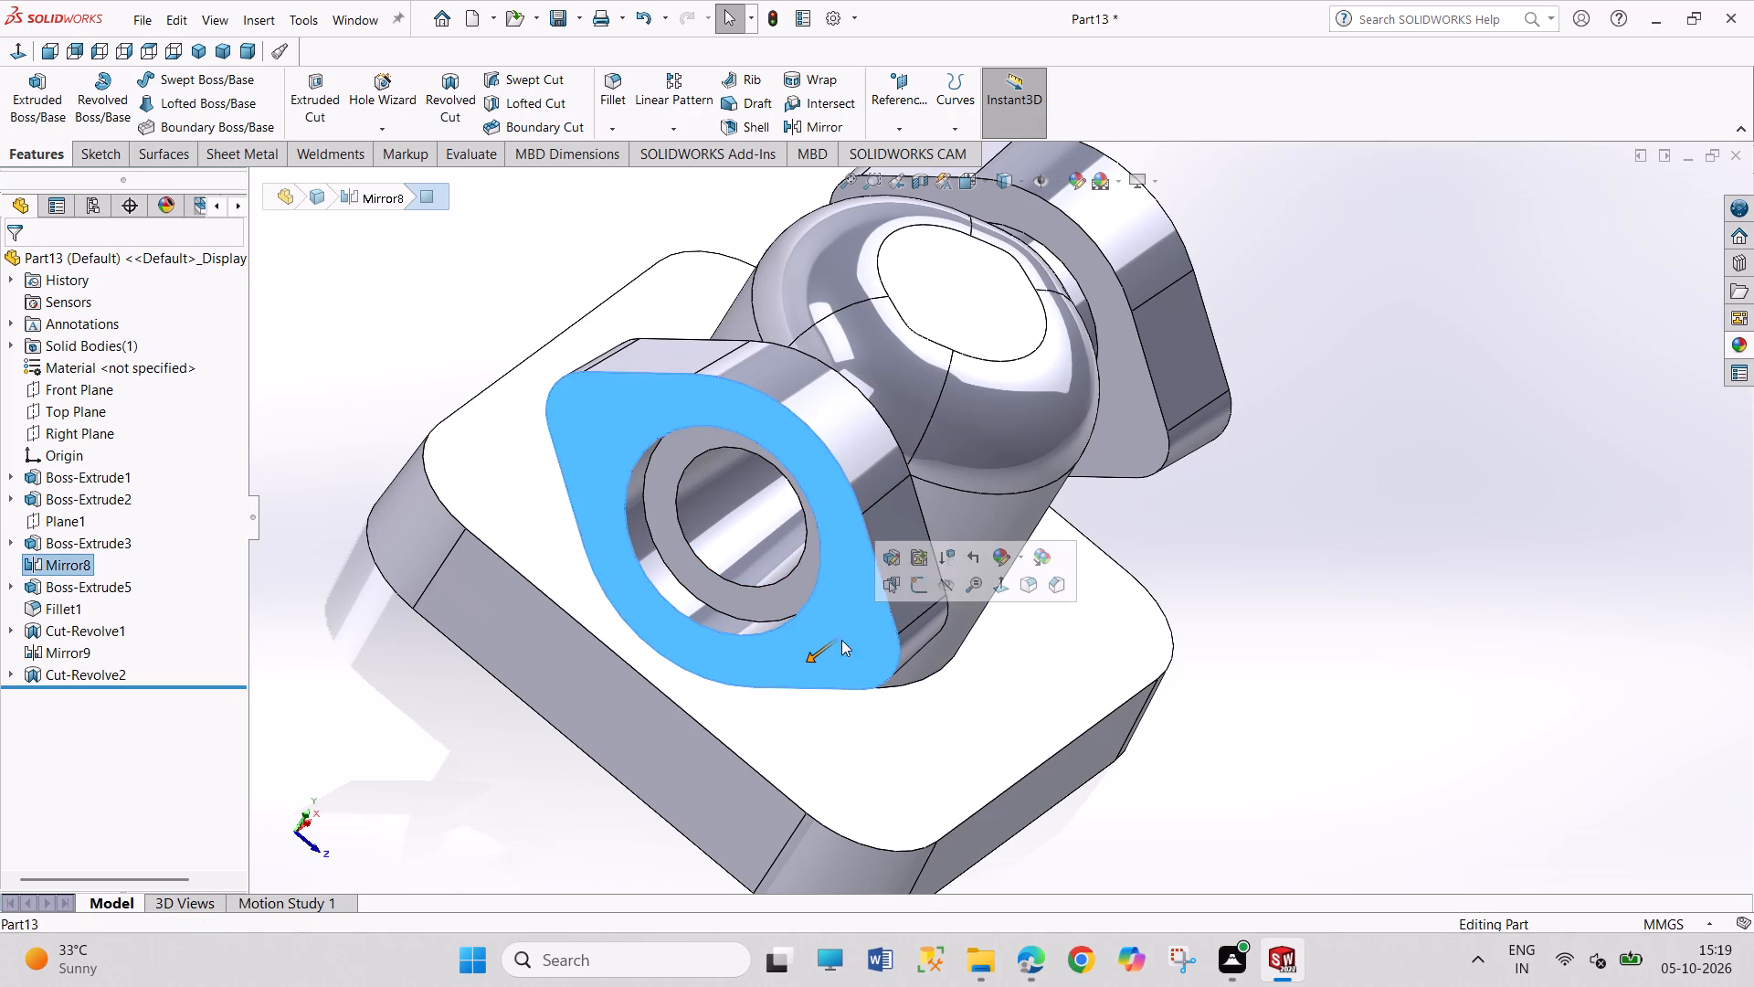
left_click(925, 590)
left_click_drag(1360, 491, 1432, 585)
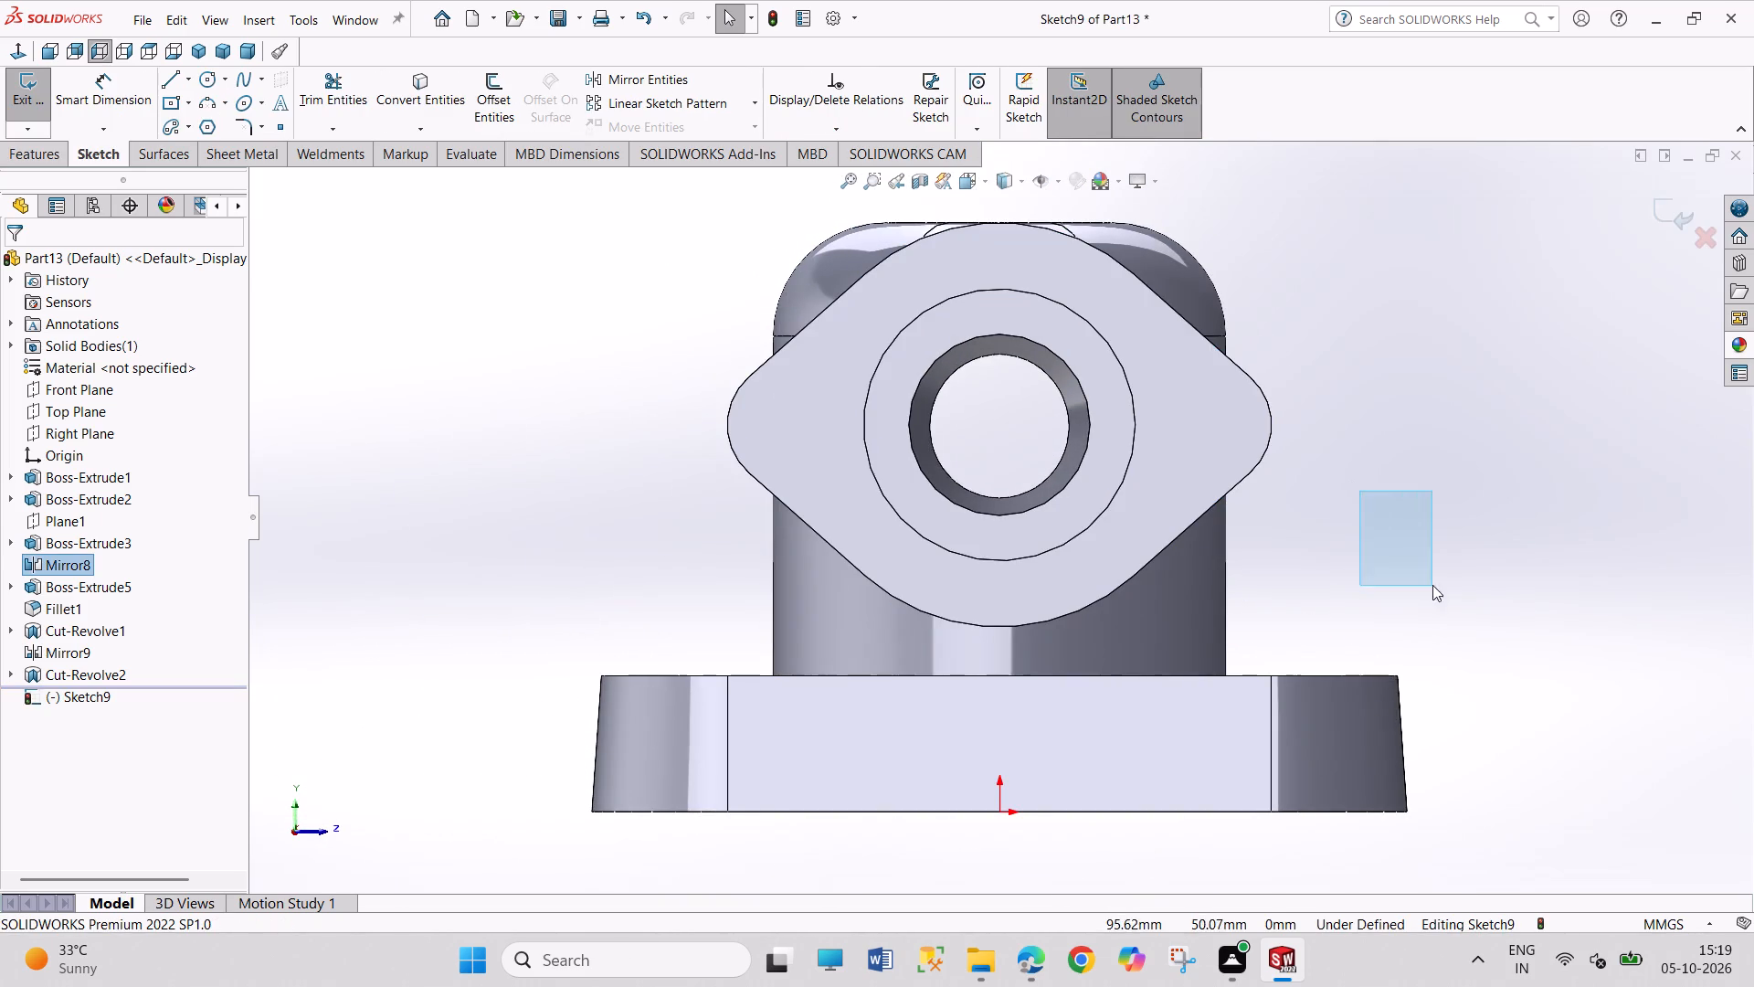
scroll(1261, 312, "up", 1)
scroll(1262, 317, "down", 1)
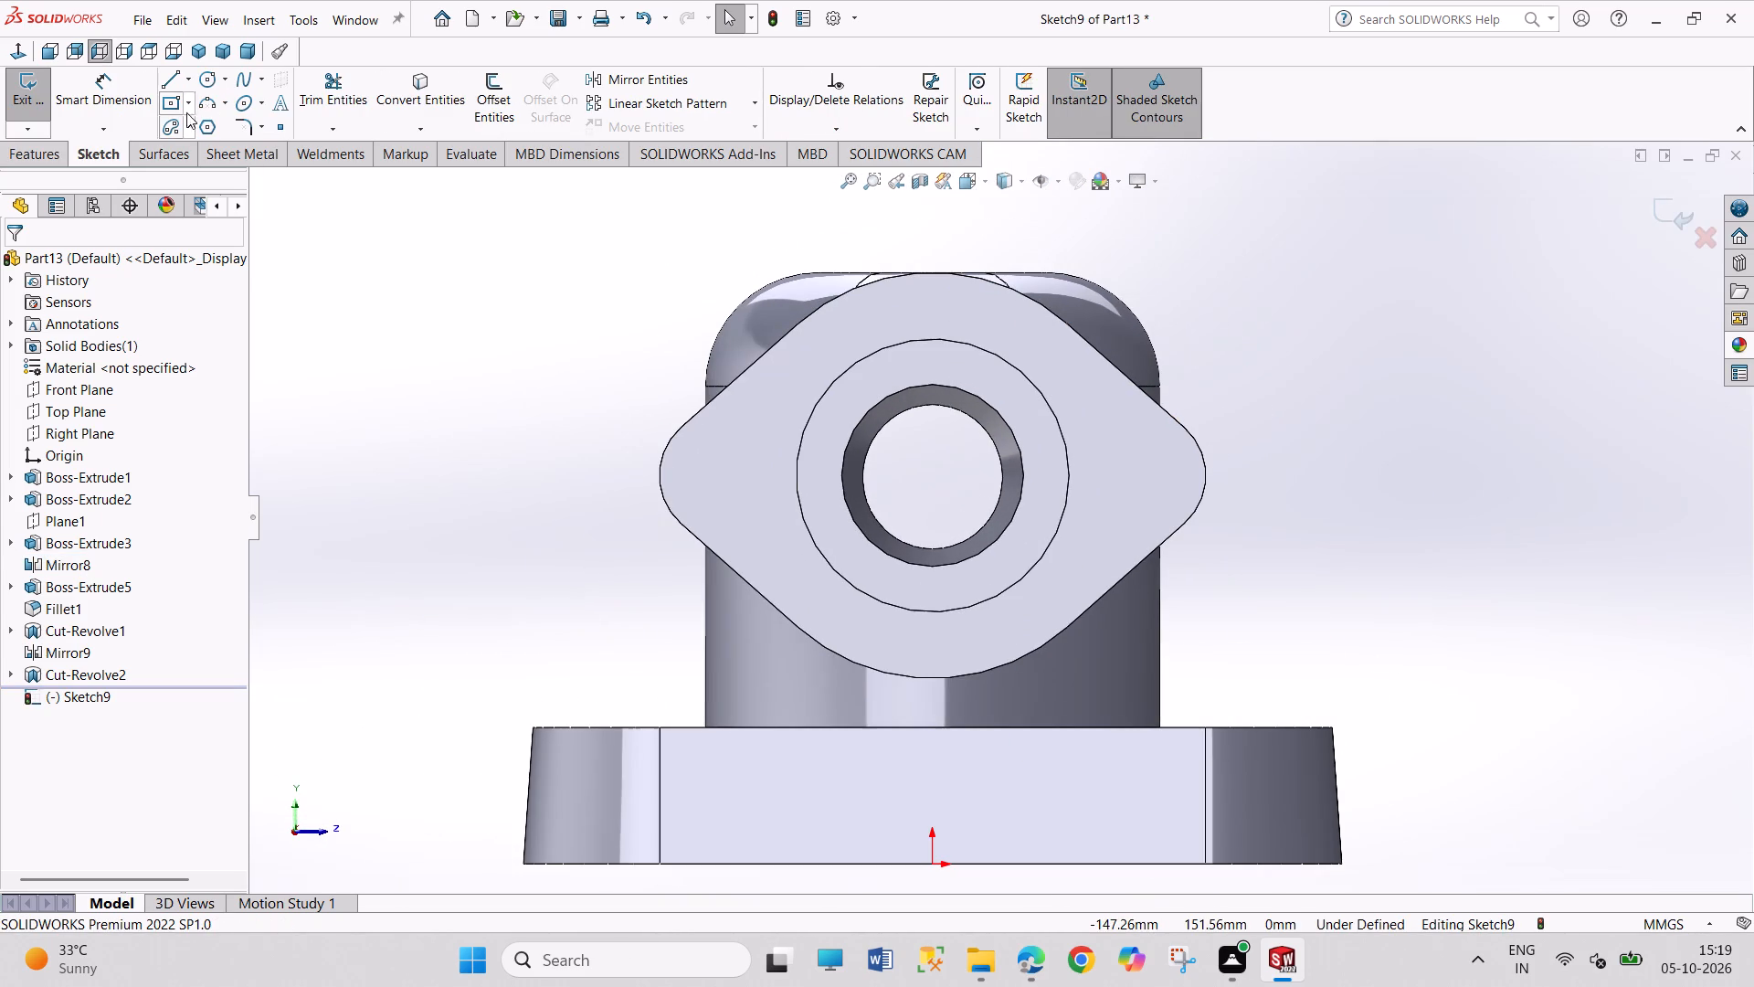
left_click(202, 84)
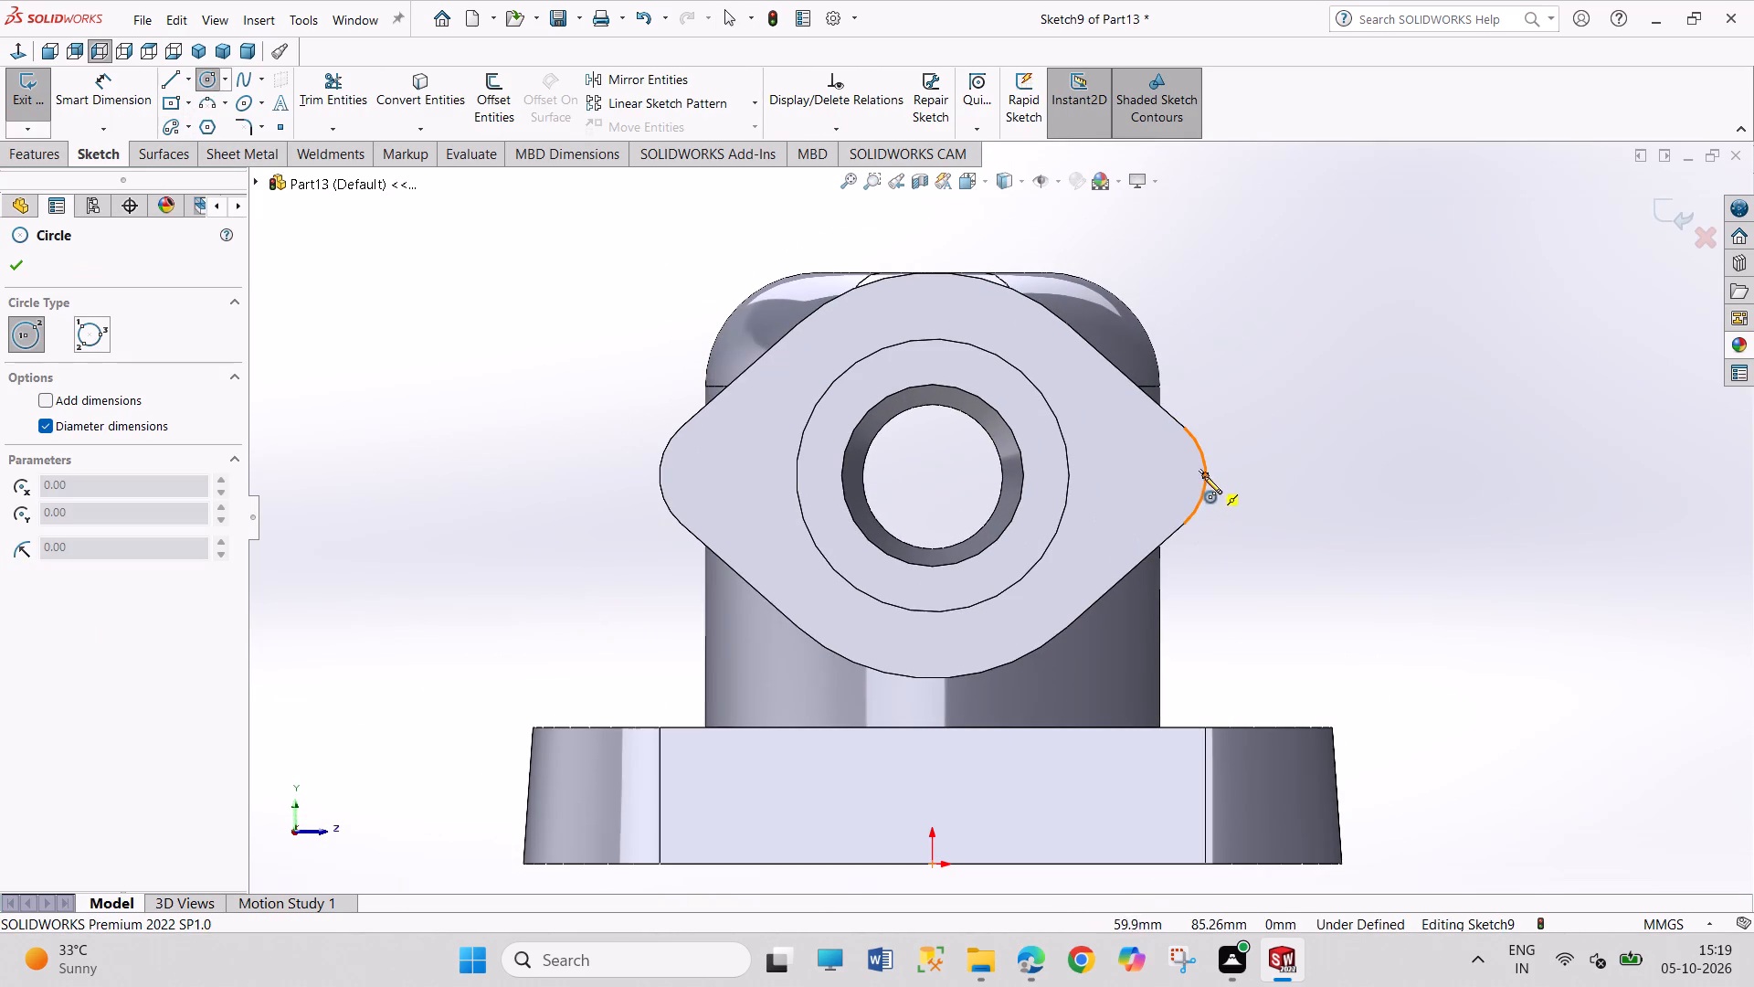
left_click(1139, 473)
left_click(1151, 492)
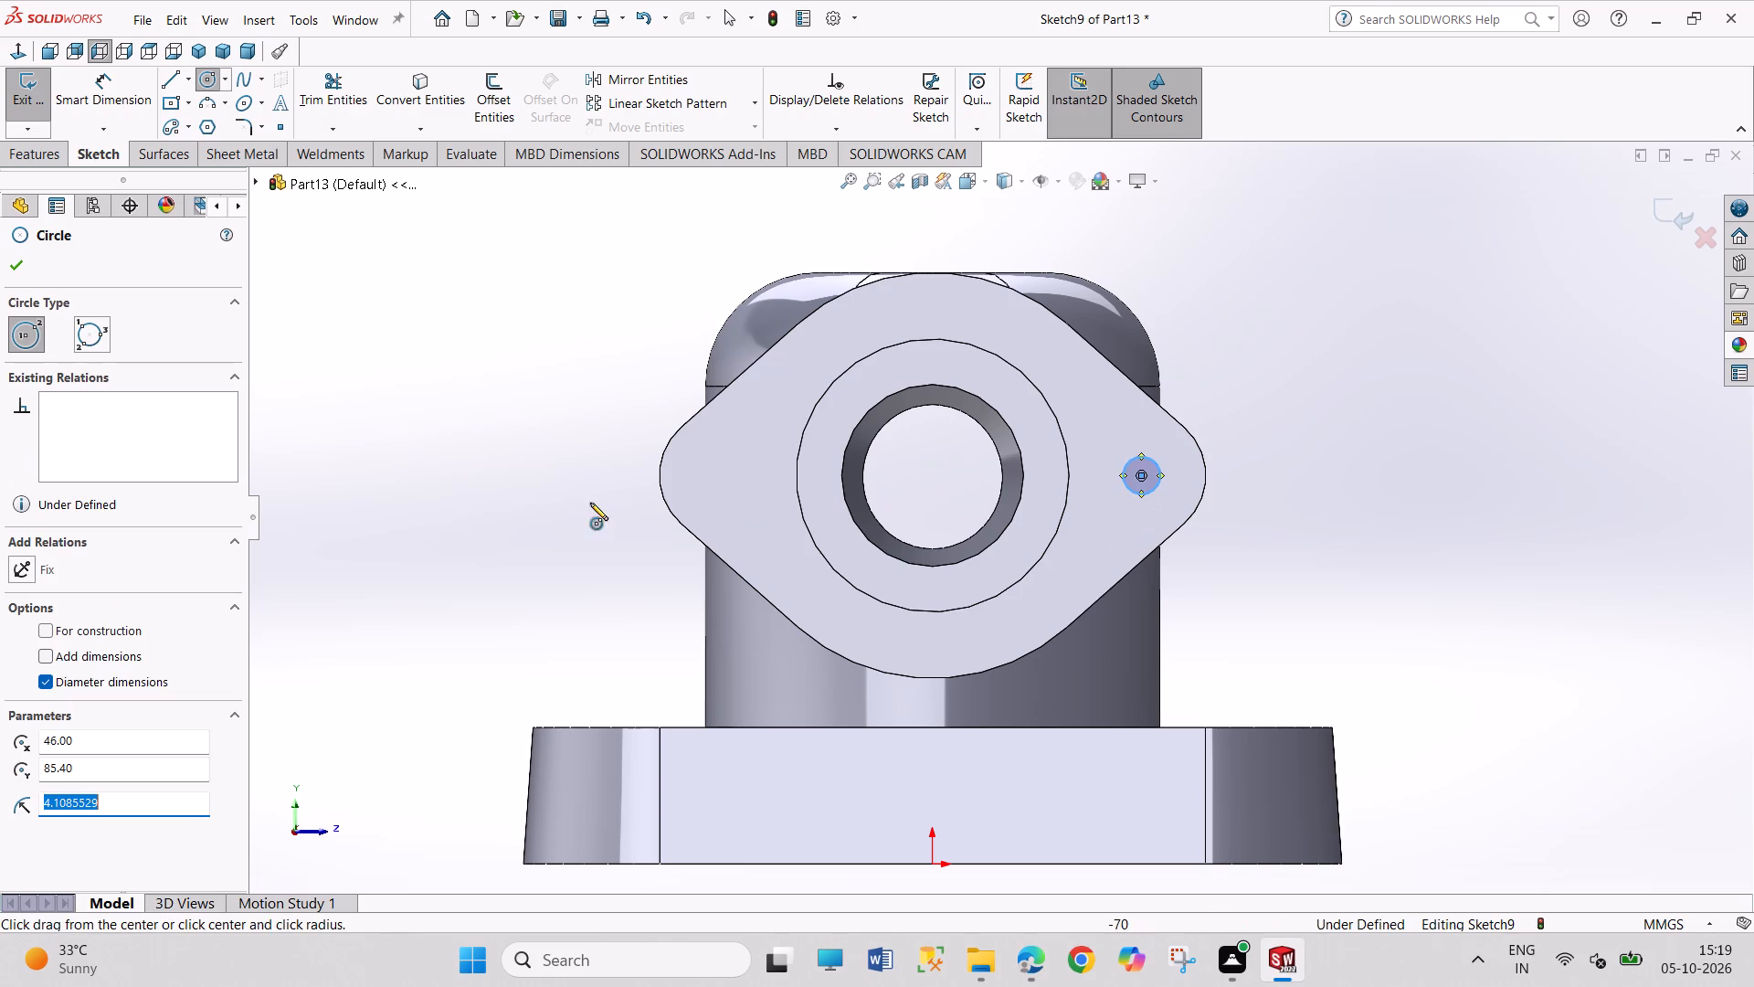
left_click(723, 474)
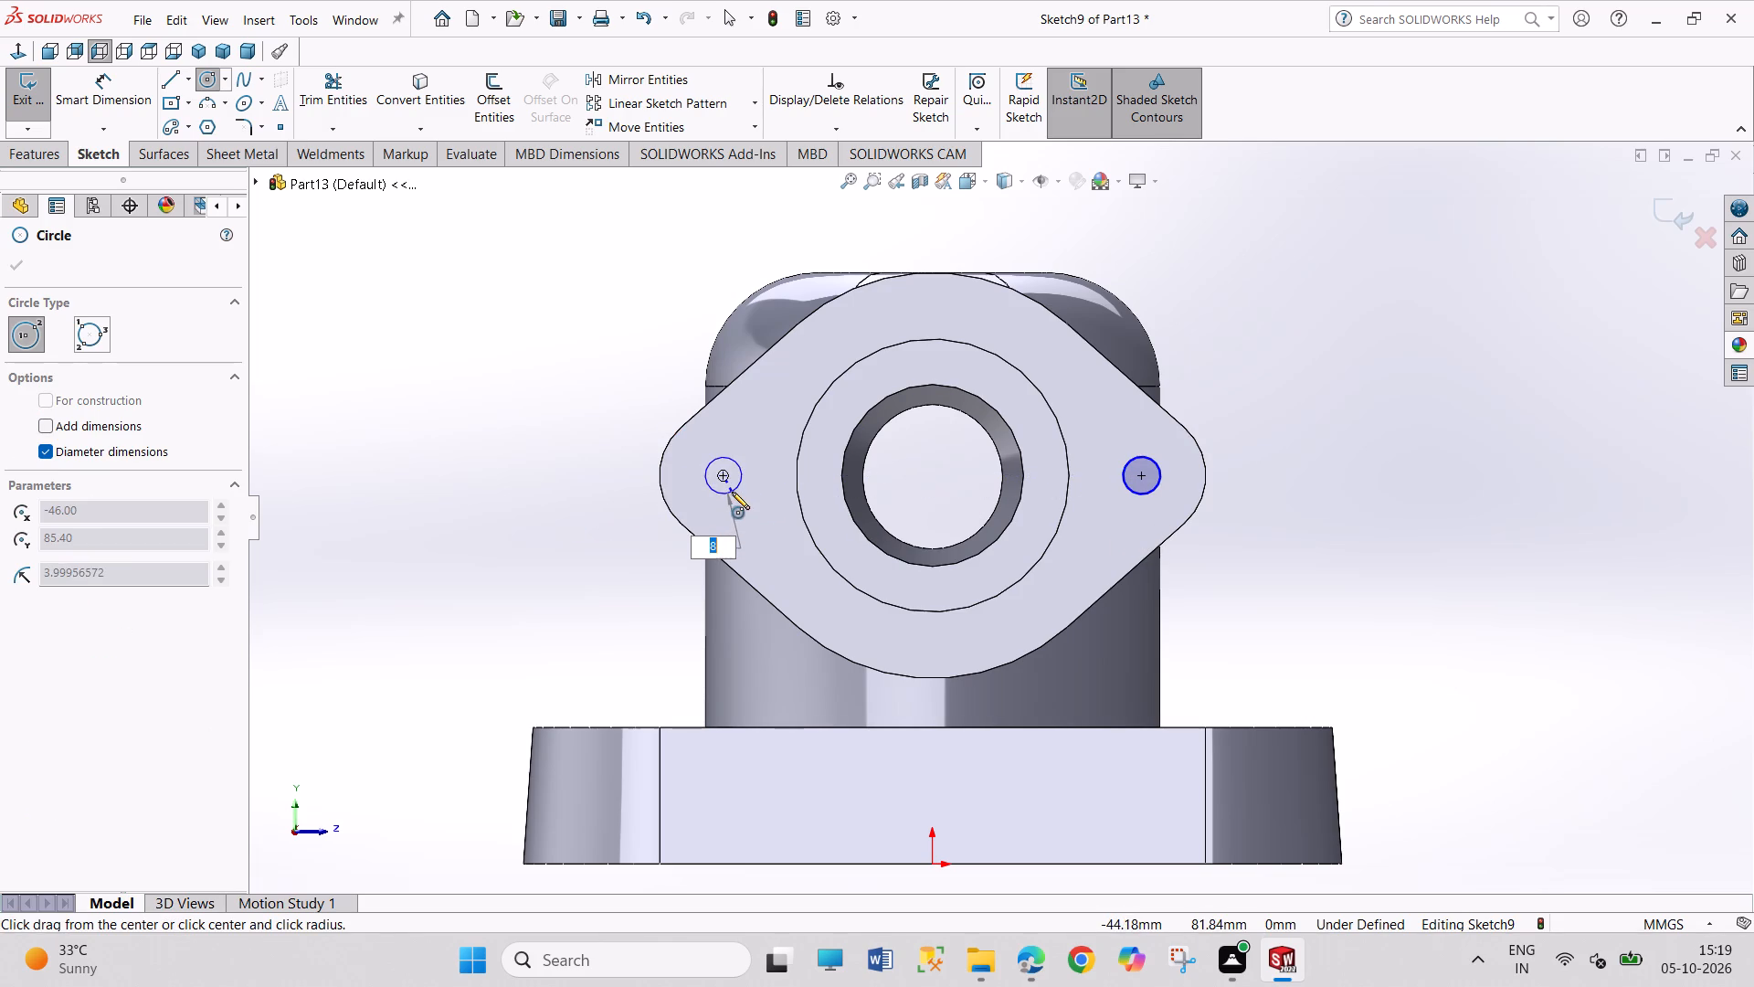
left_click(732, 492)
right_click(524, 507)
left_click(546, 519)
Dimension both flange circles to 12 mm diameter and exit the sketch.
right_click_drag(547, 550, 546, 407)
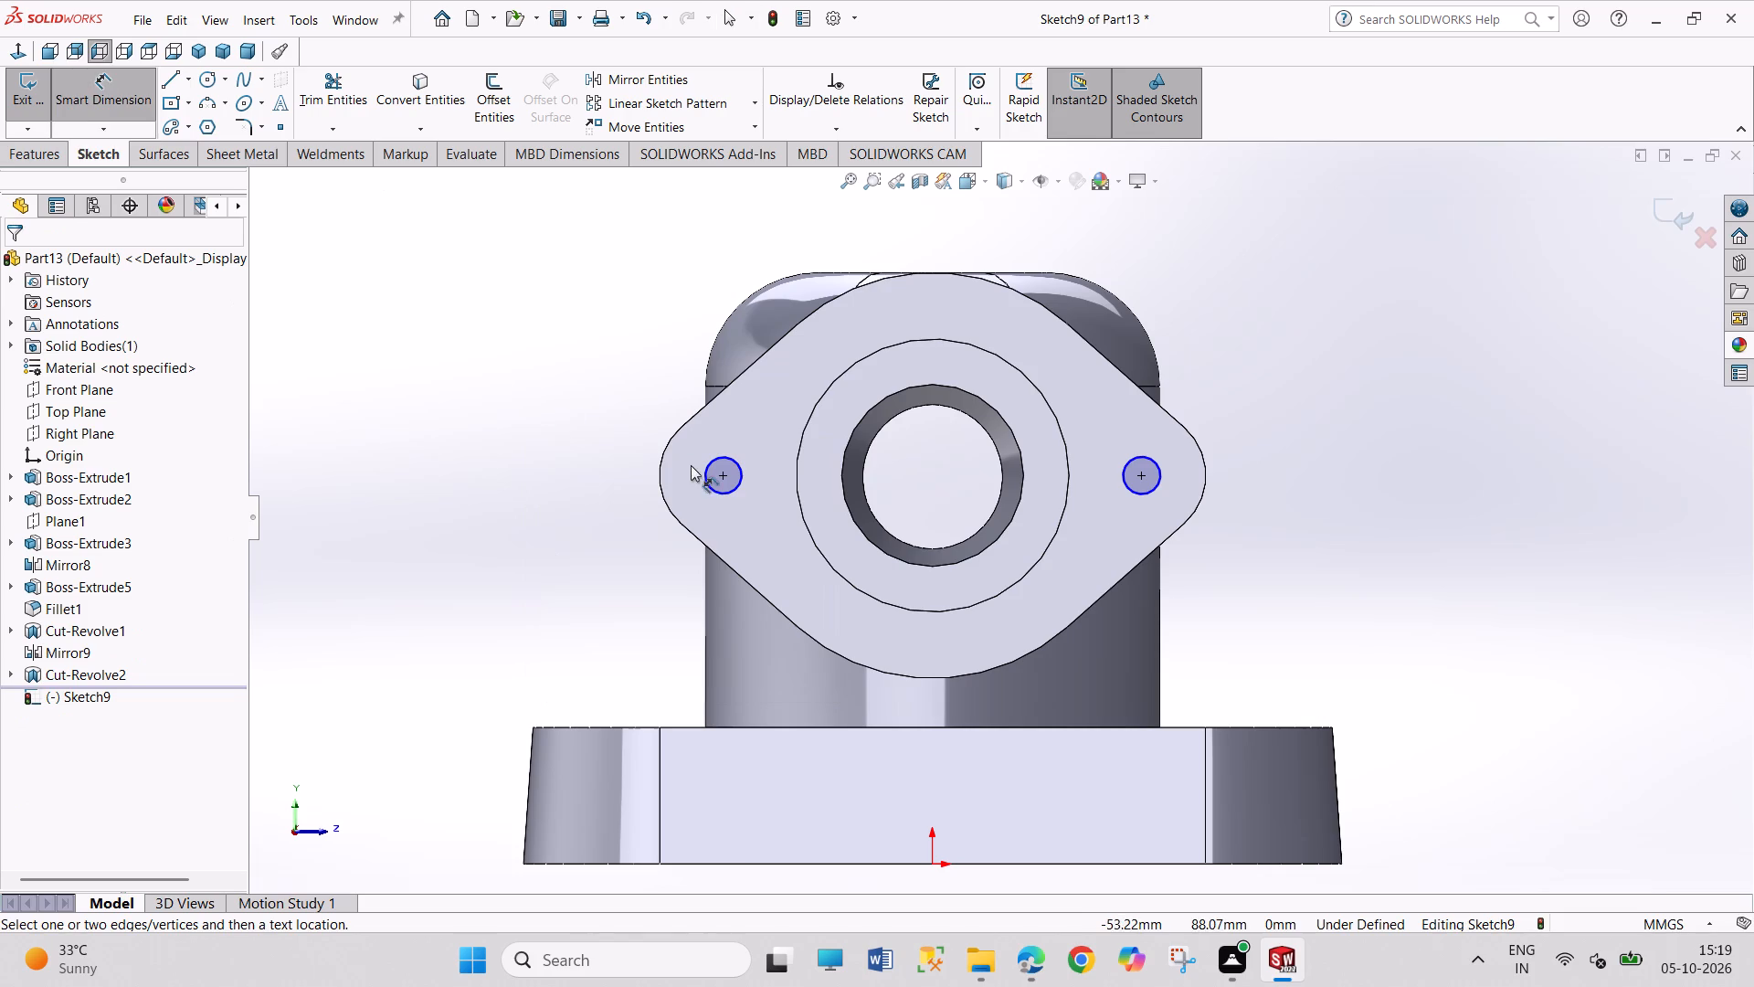
left_click(709, 475)
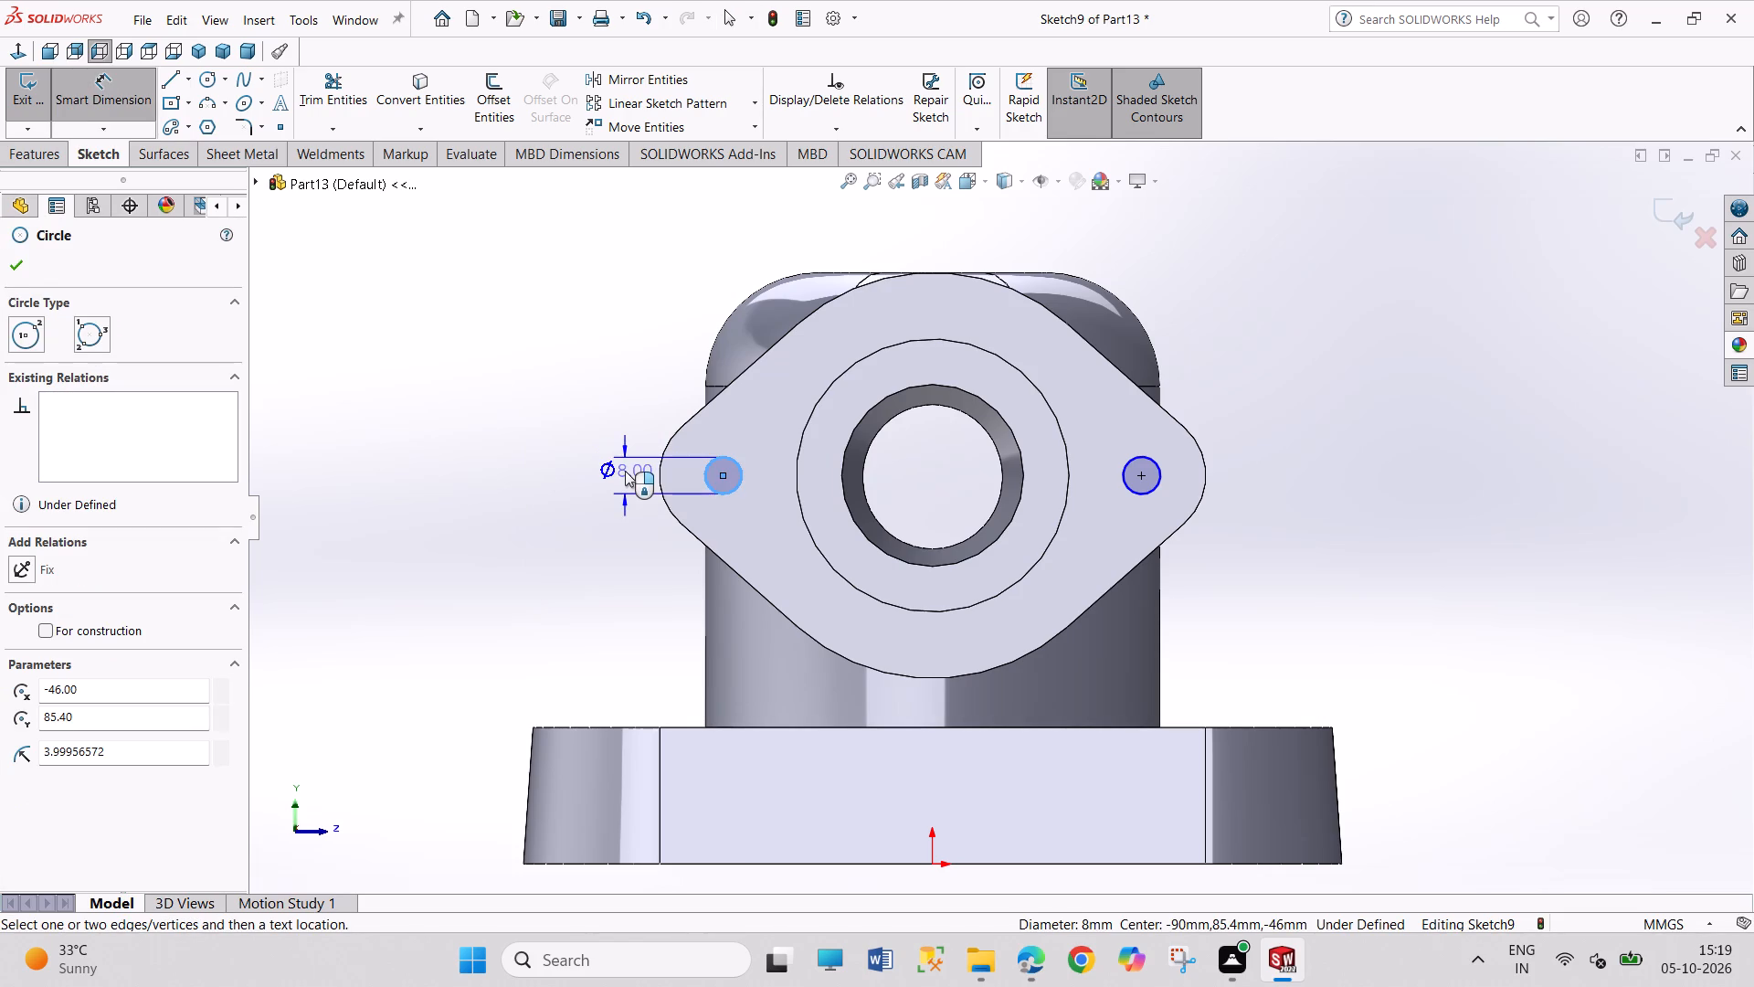
left_click(625, 471)
type("10")
key("BackSpace")
key("2")
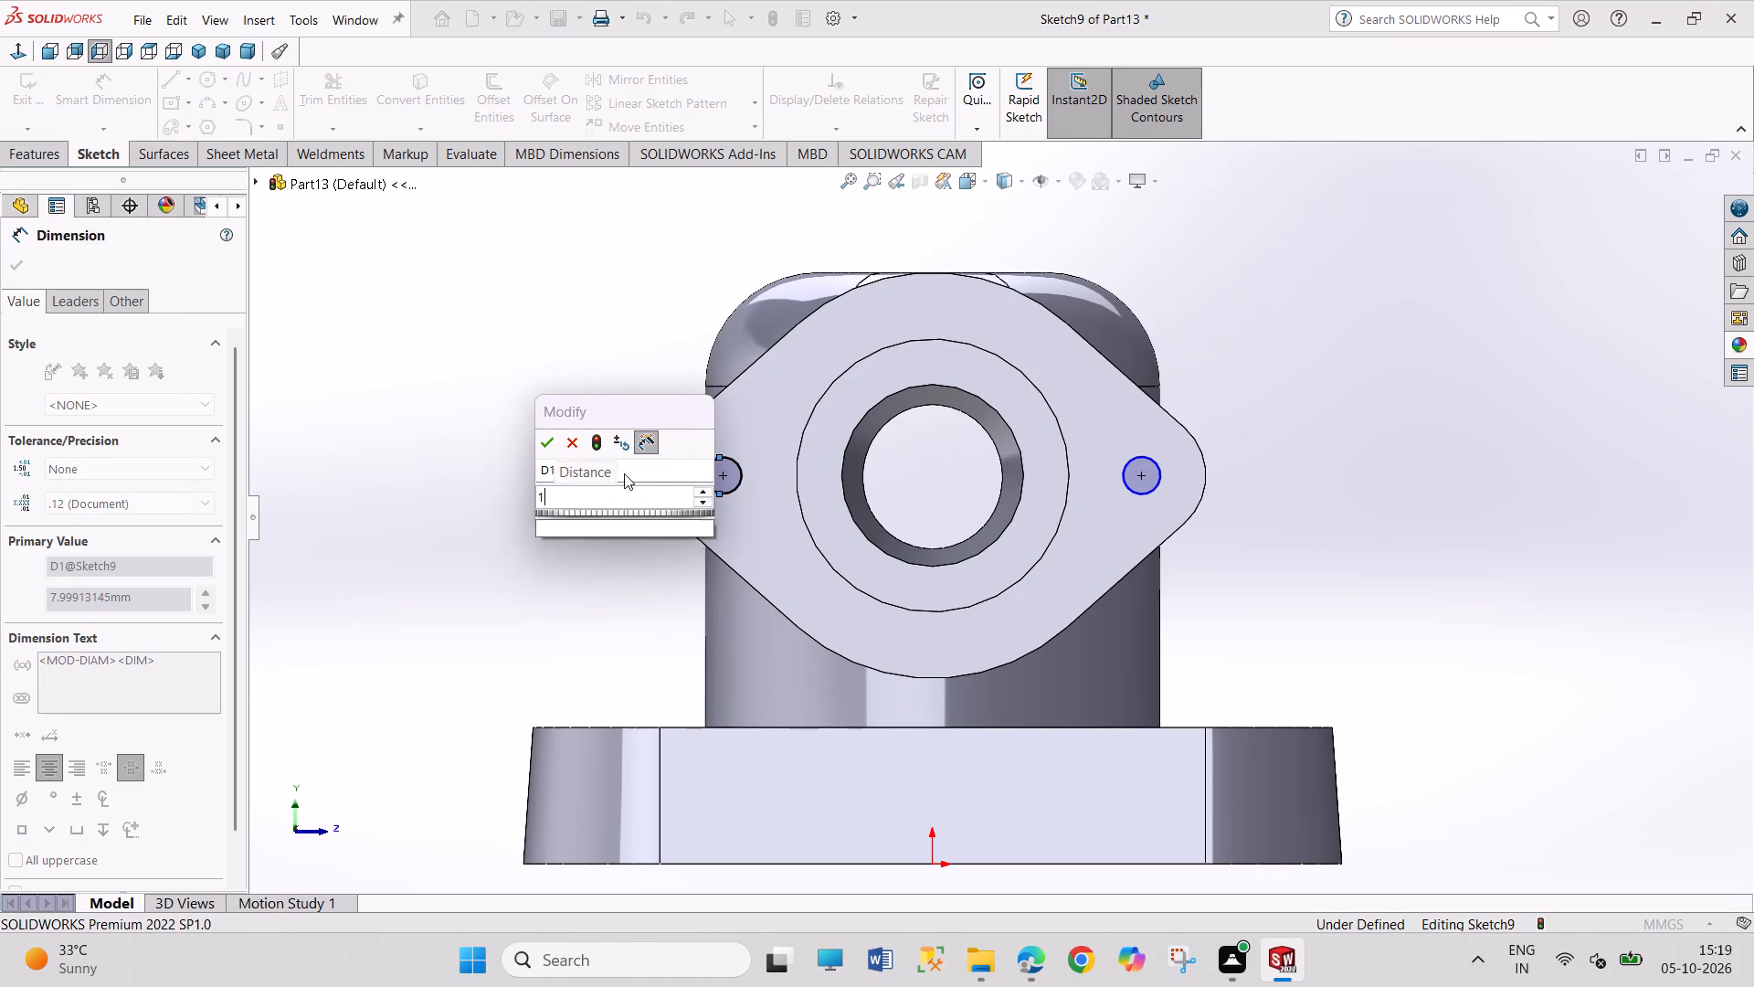
key("Return")
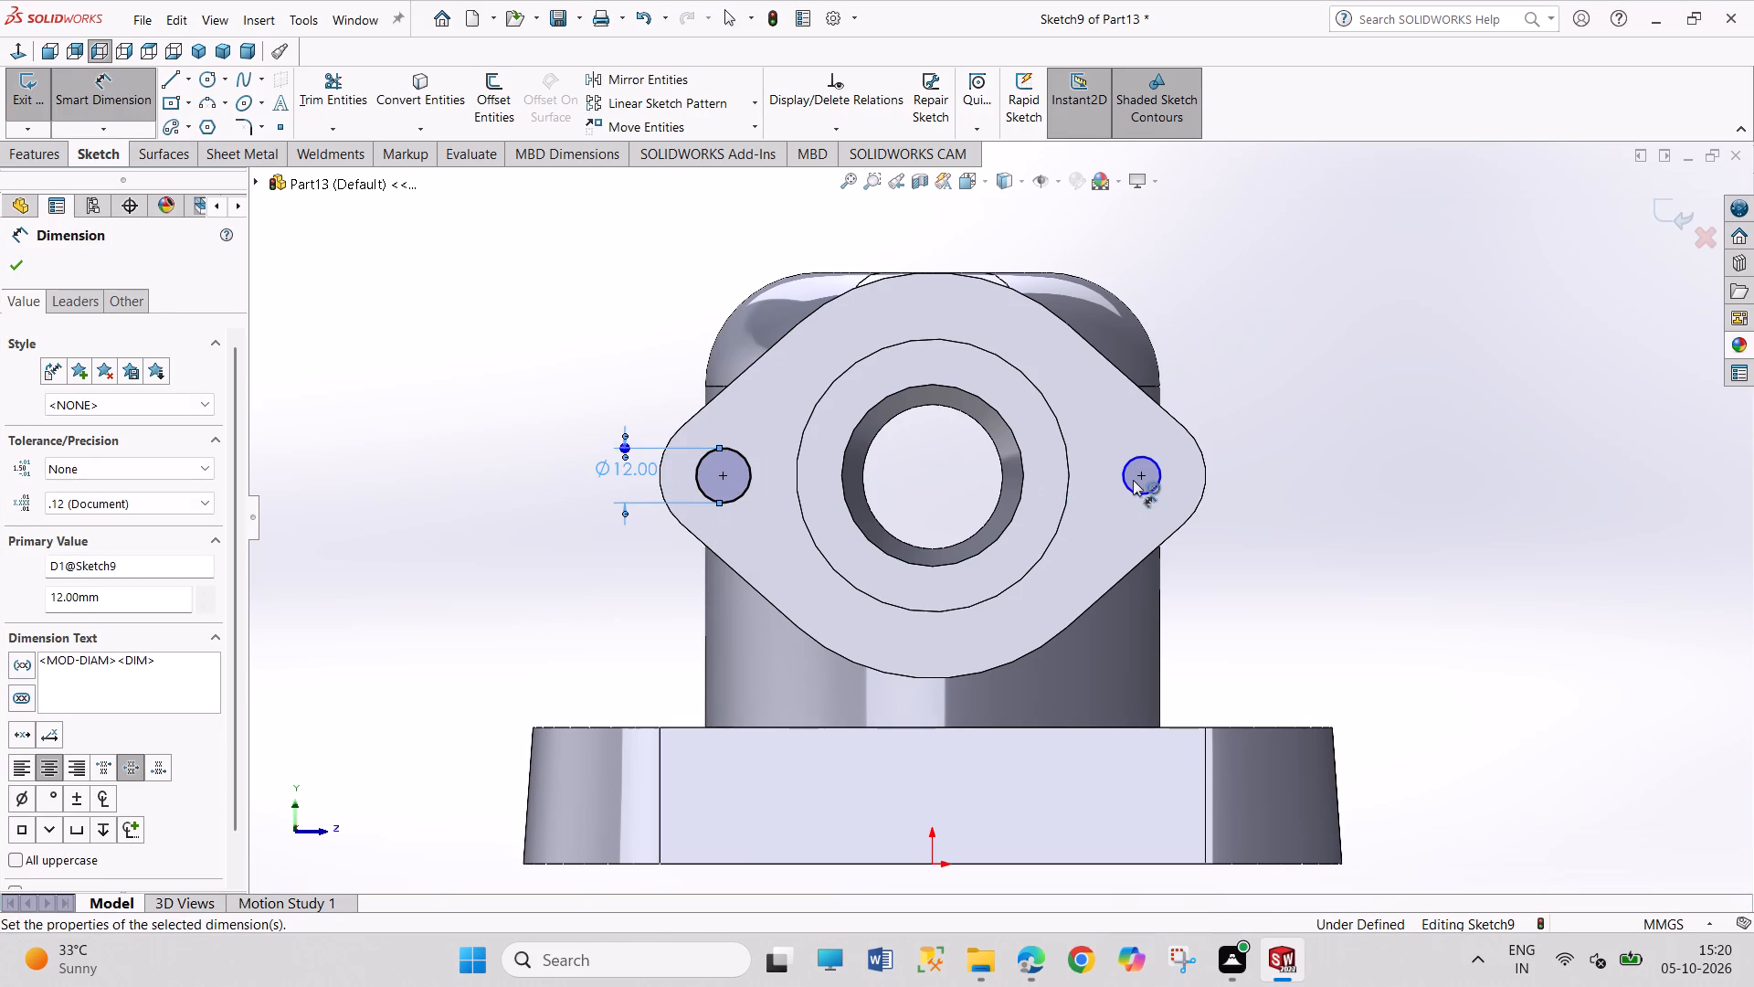
left_click(1153, 489)
left_click(1246, 439)
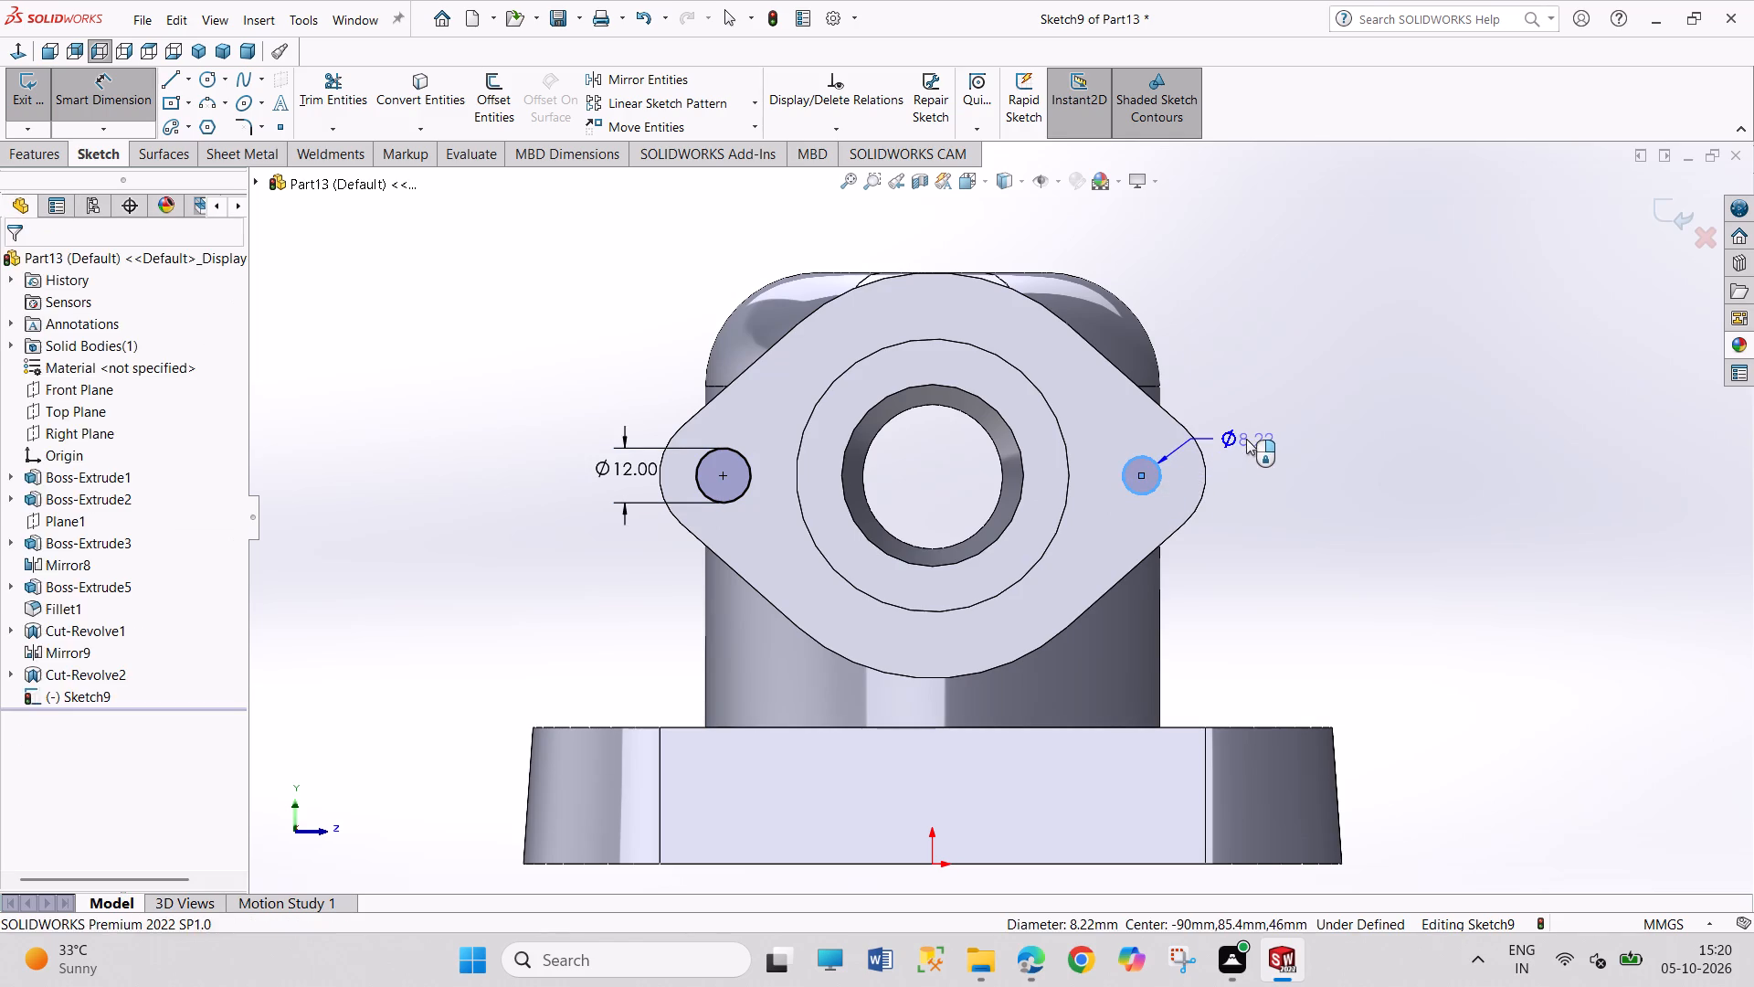
type("12")
key("Return")
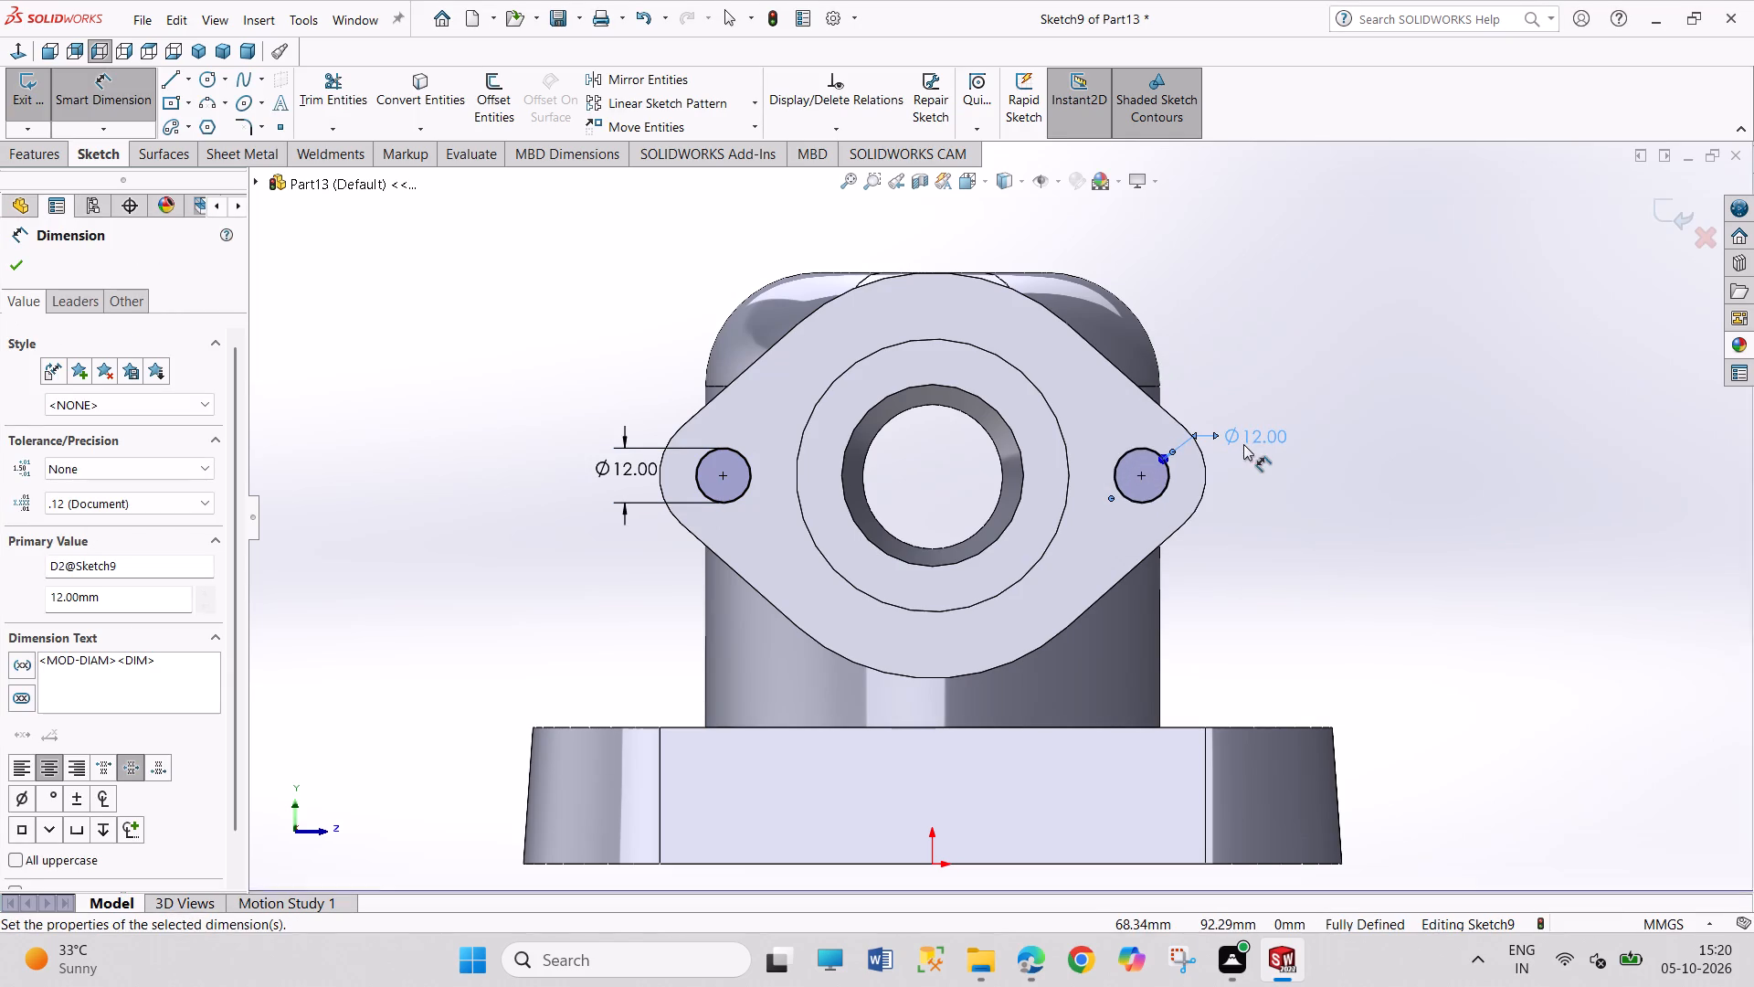
right_click(1298, 478)
left_click(1329, 536)
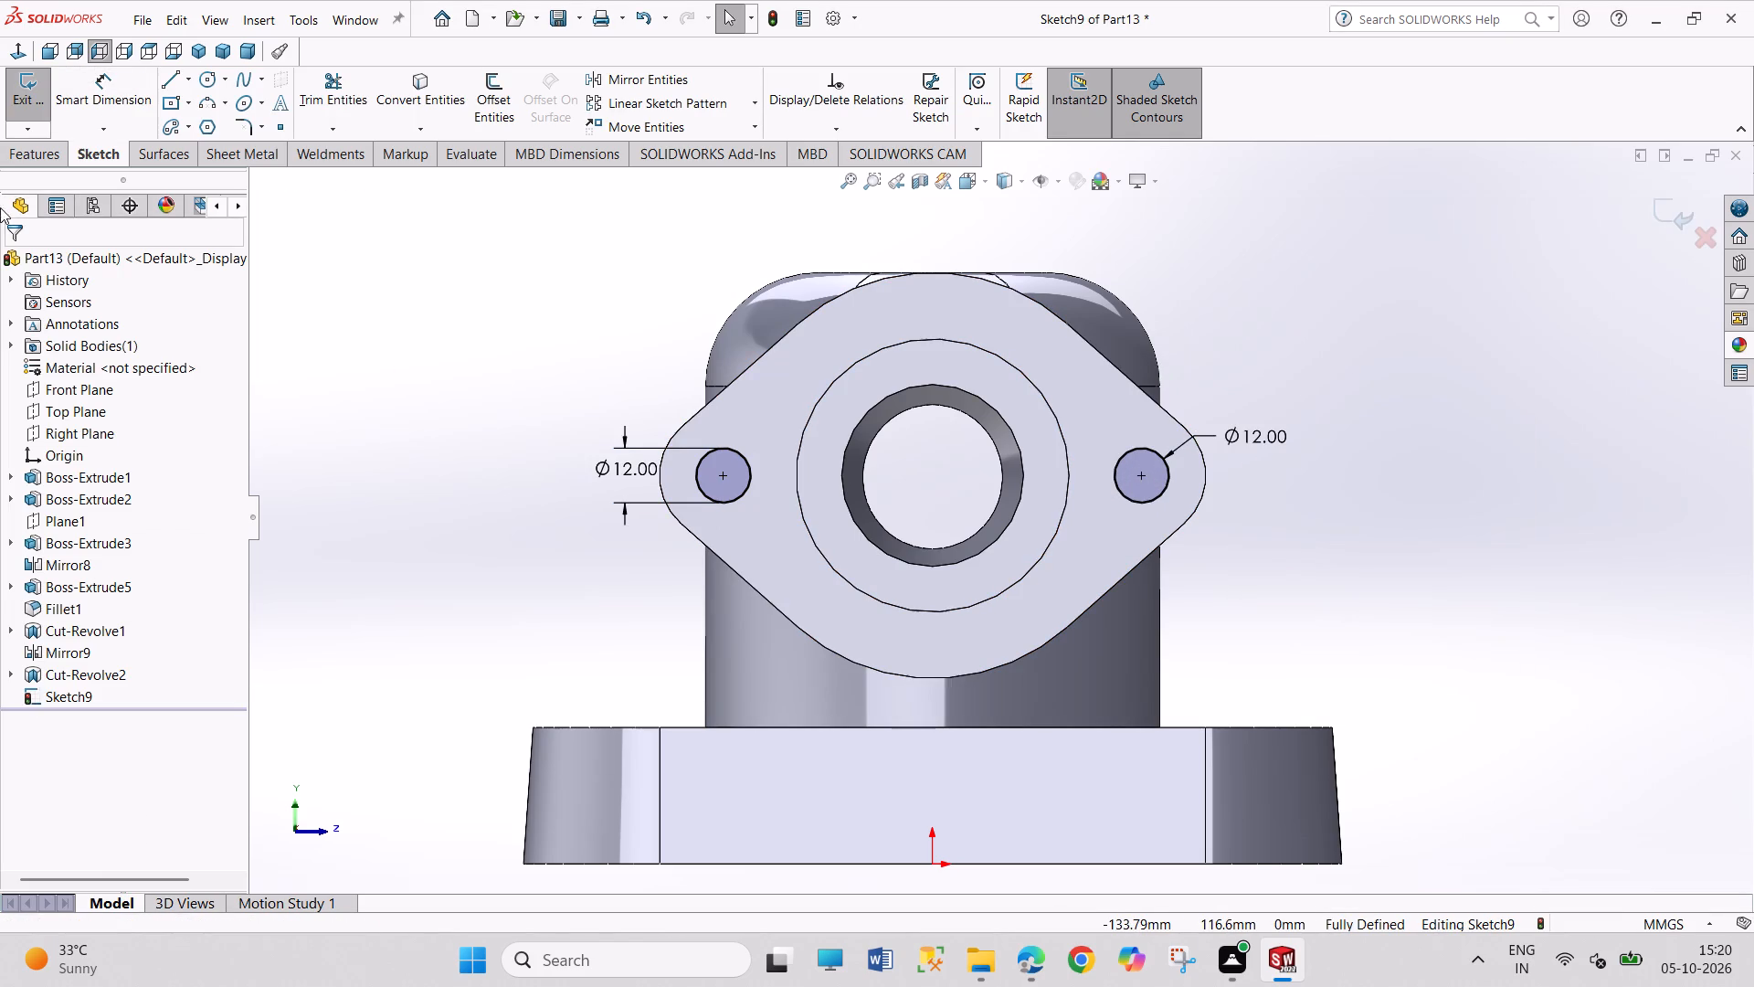
left_click(26, 94)
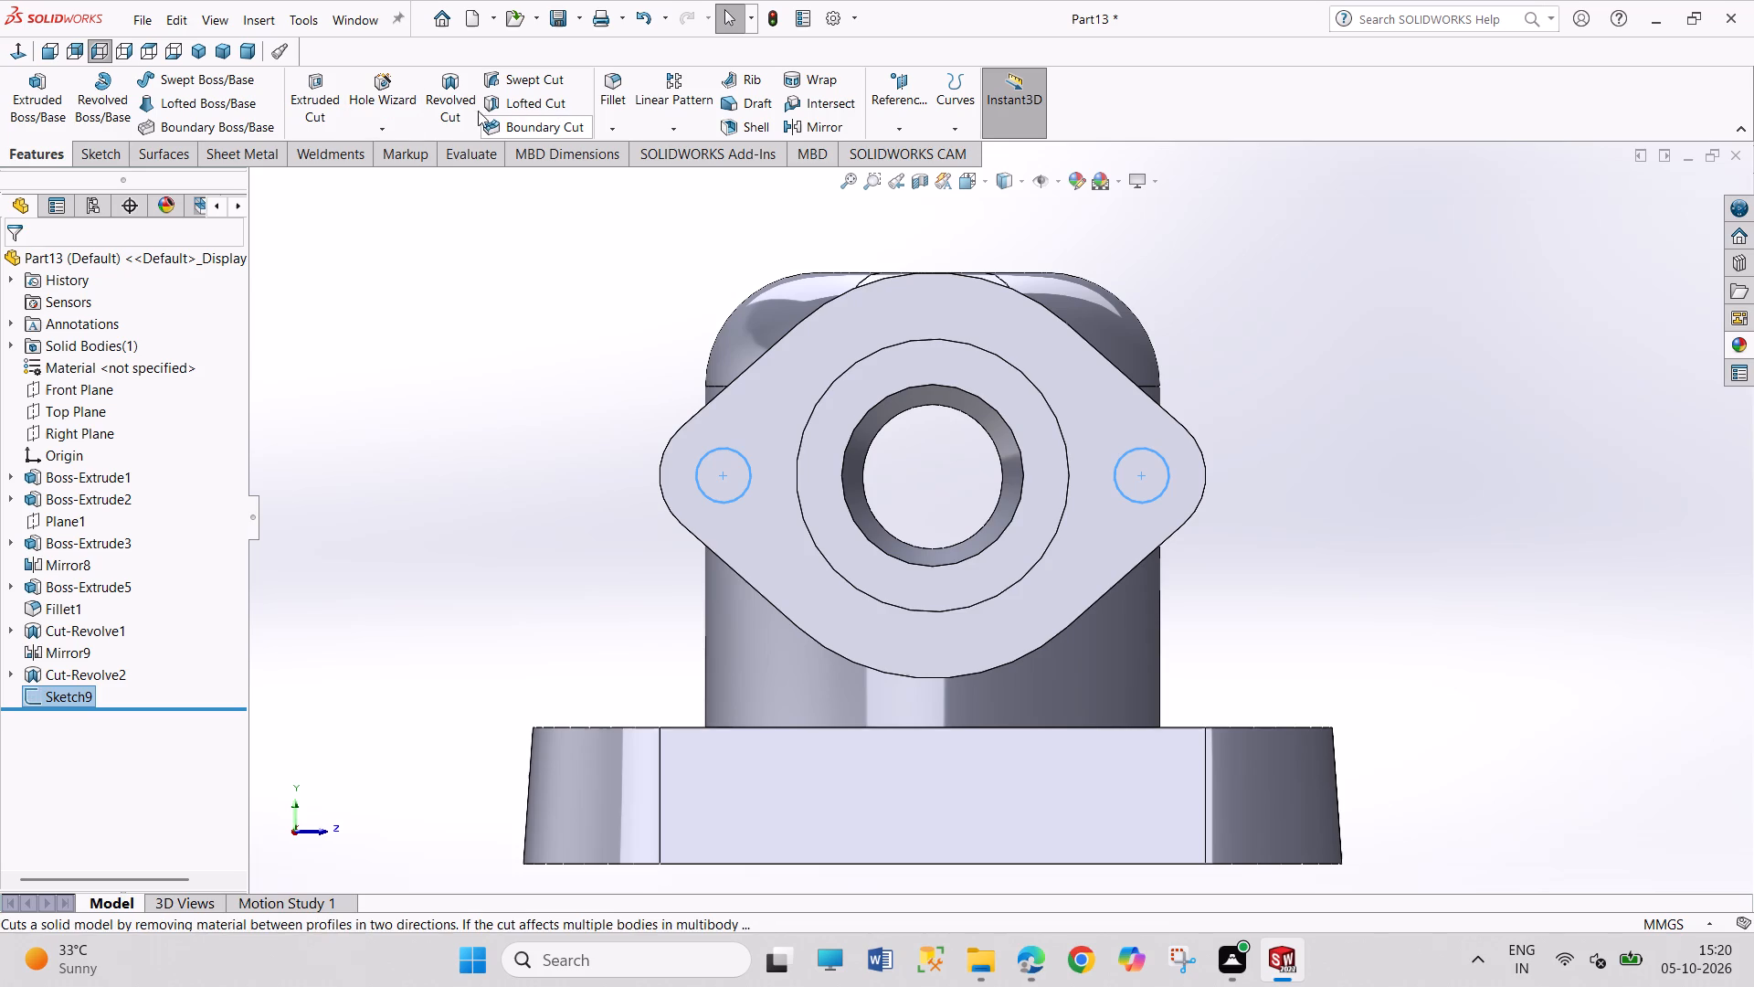
Start a new Hole Wizard legacy hole of the Counterbored type and set its depth to 30 mm.
left_click(394, 111)
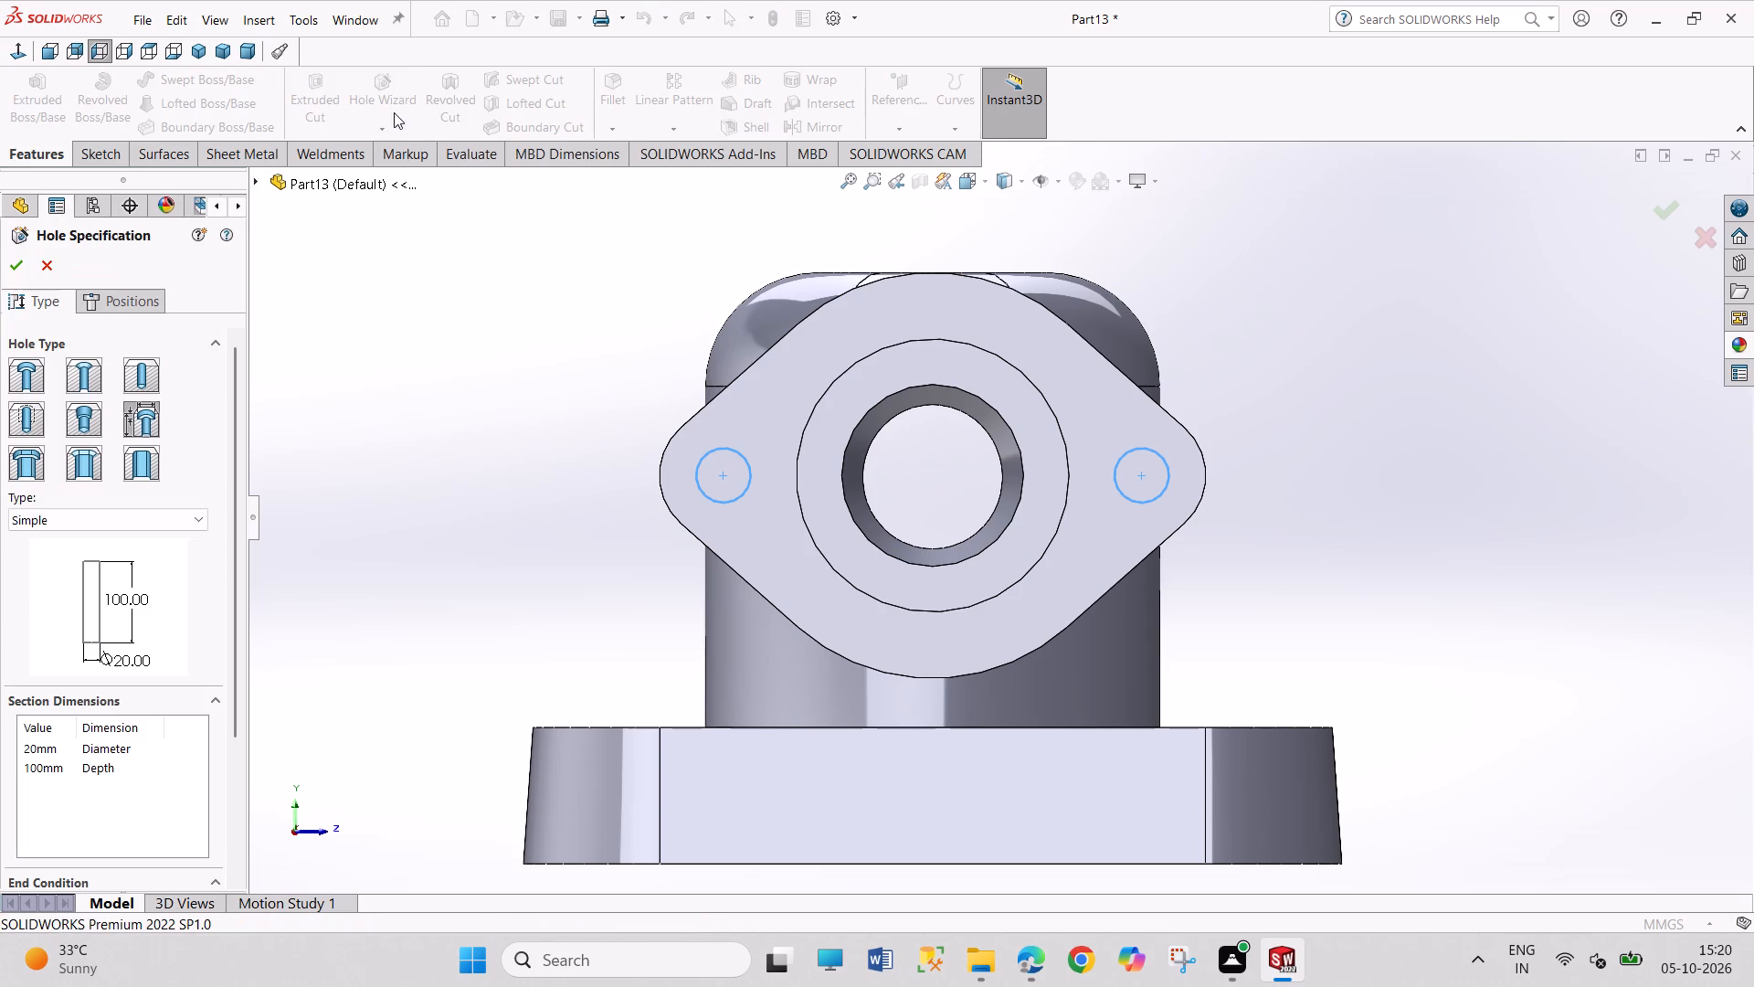
left_click(141, 517)
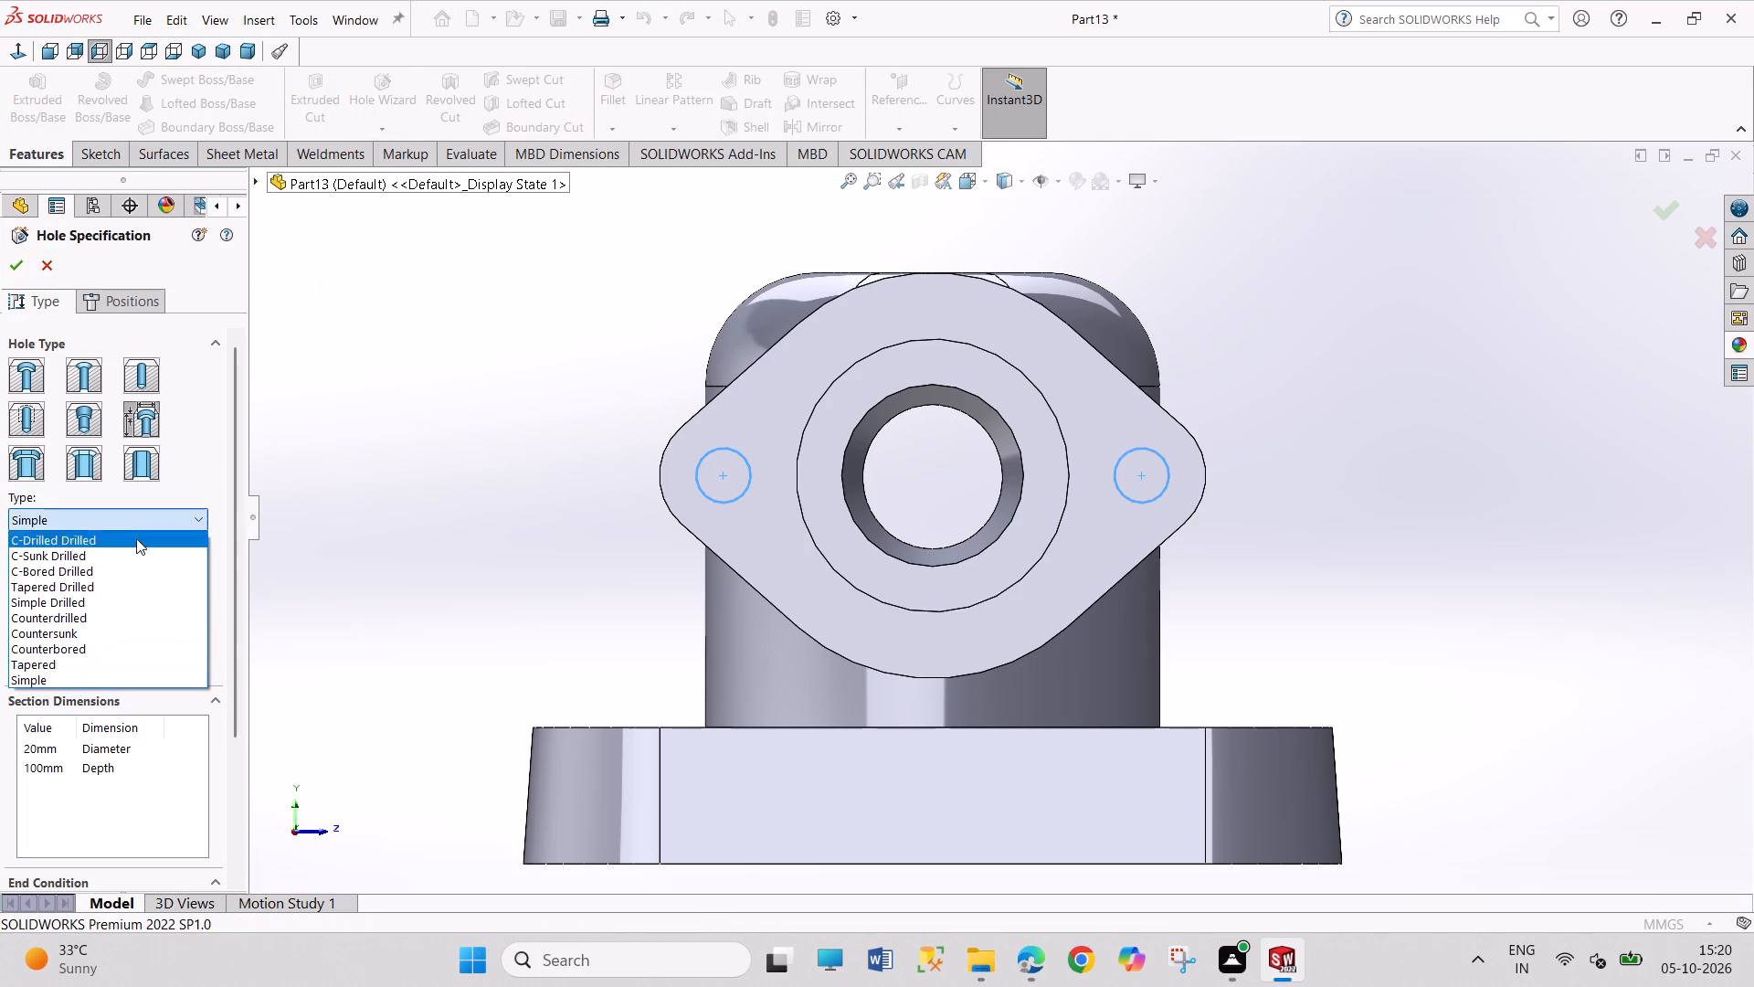
left_click(120, 653)
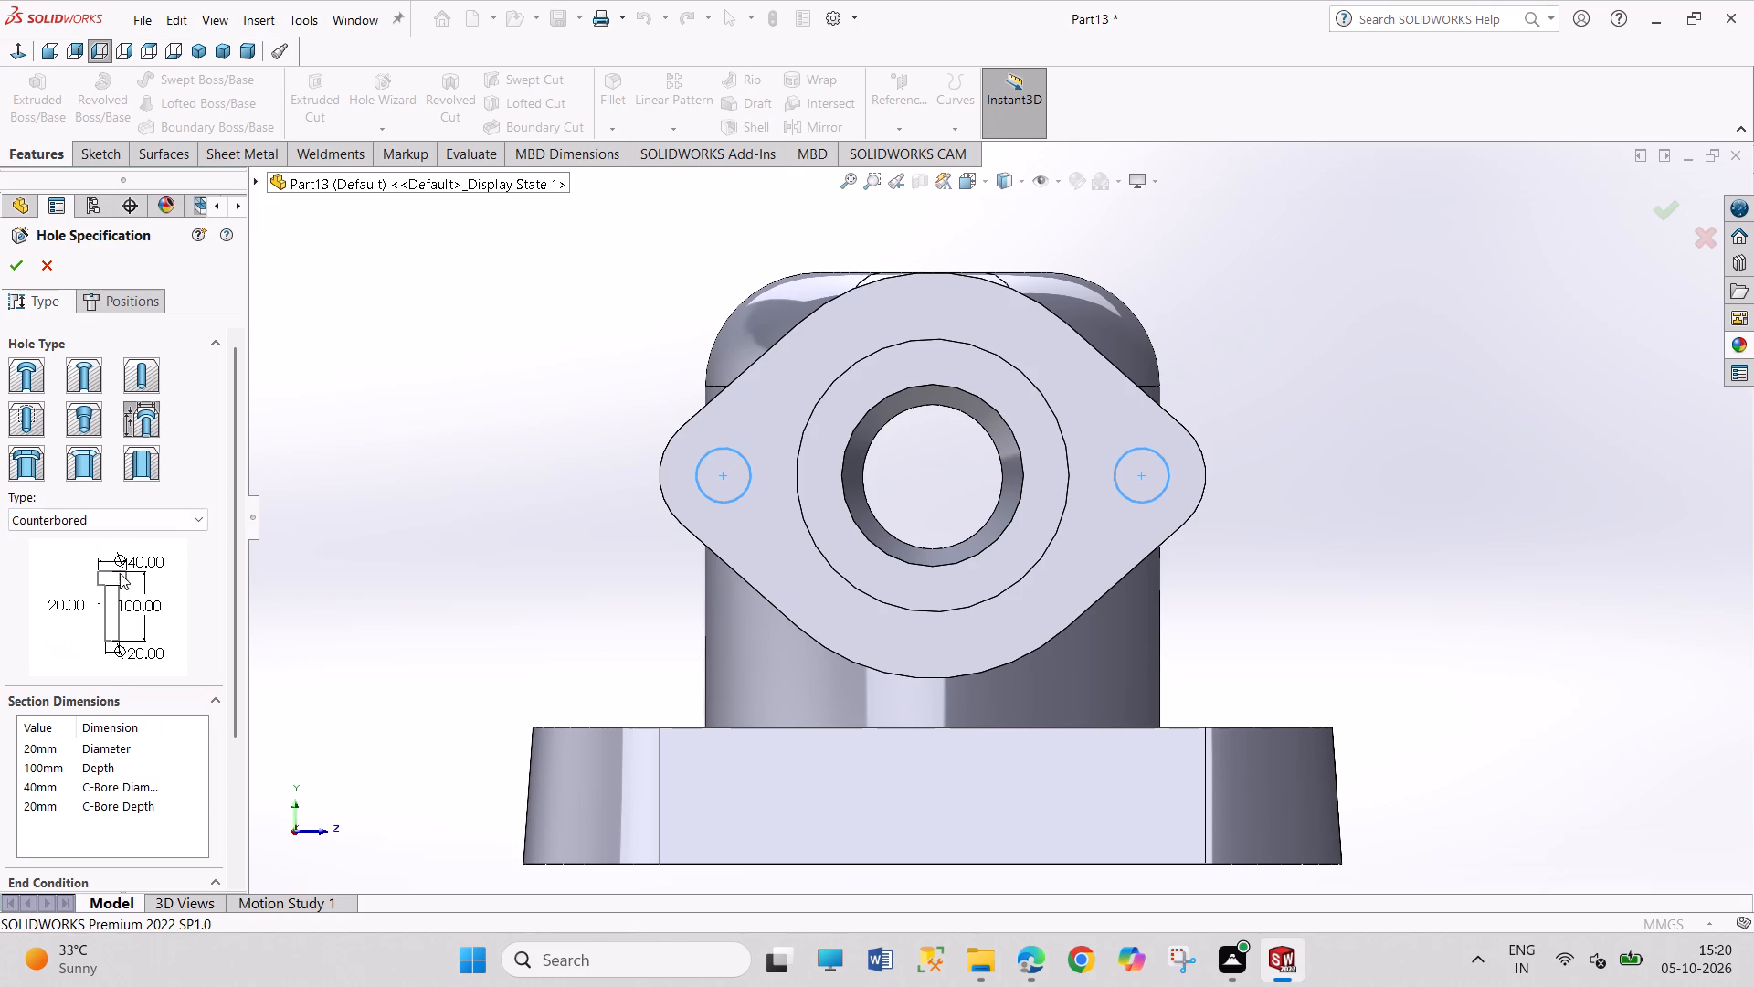
double_click(52, 771)
type("0.")
key("Return")
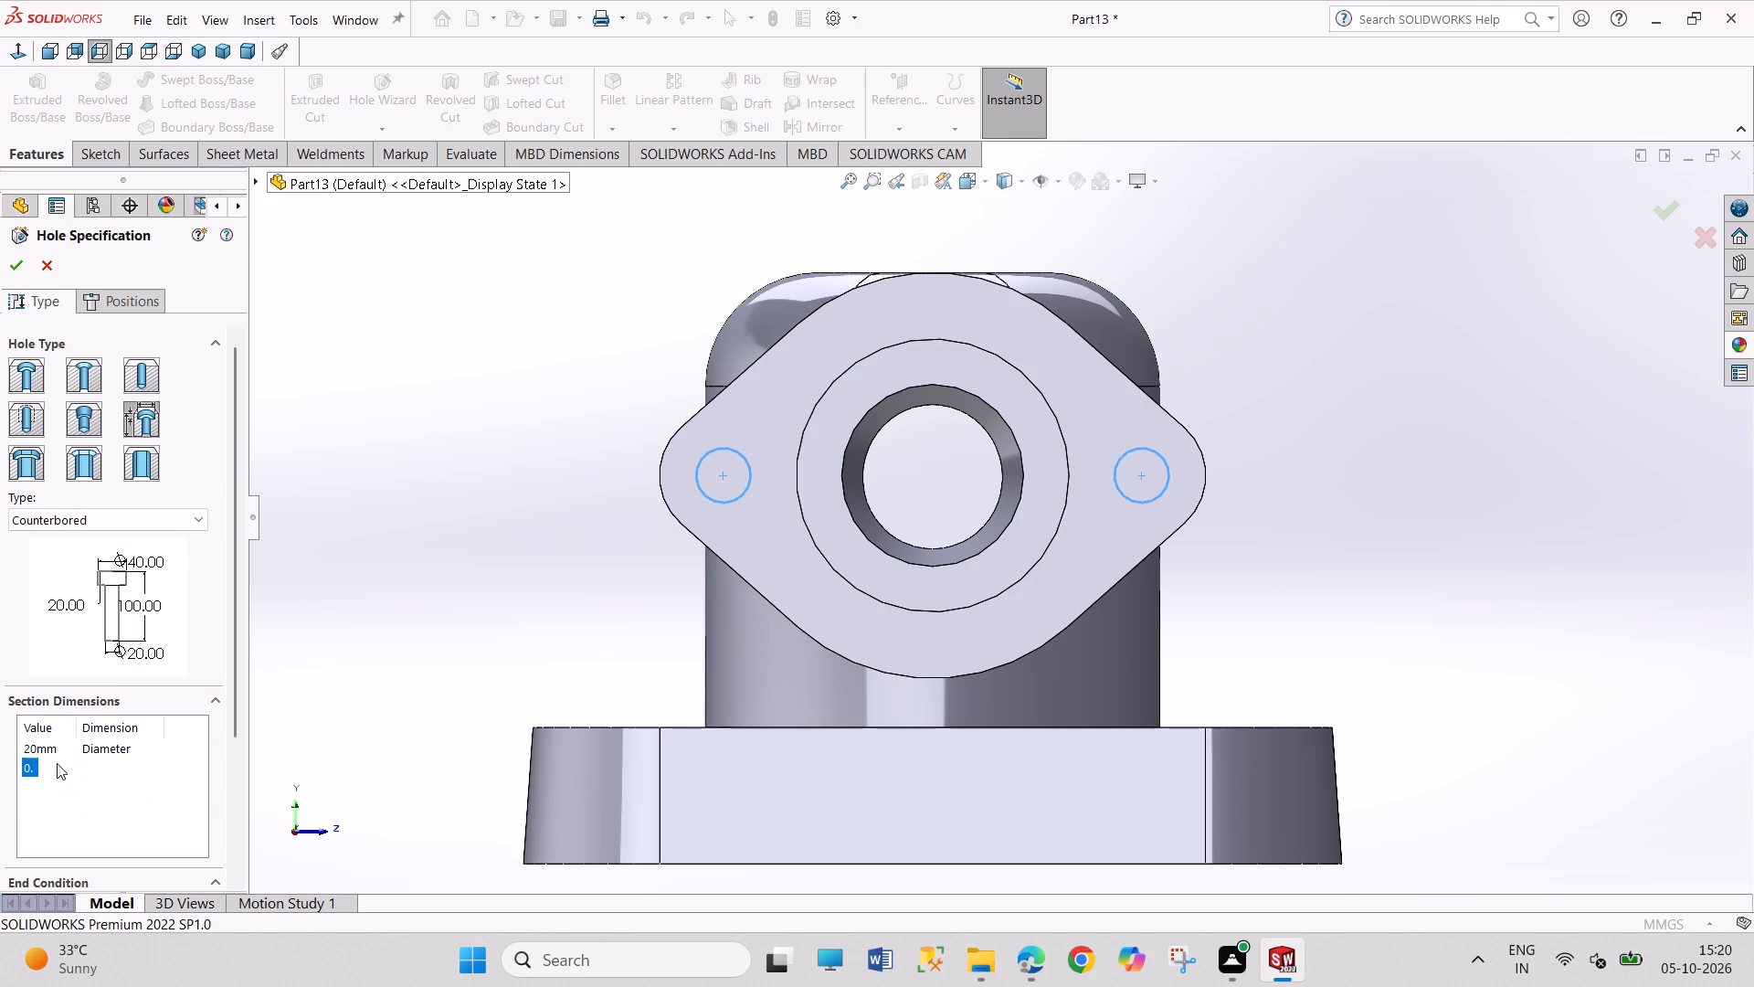
key("period")
double_click(55, 763)
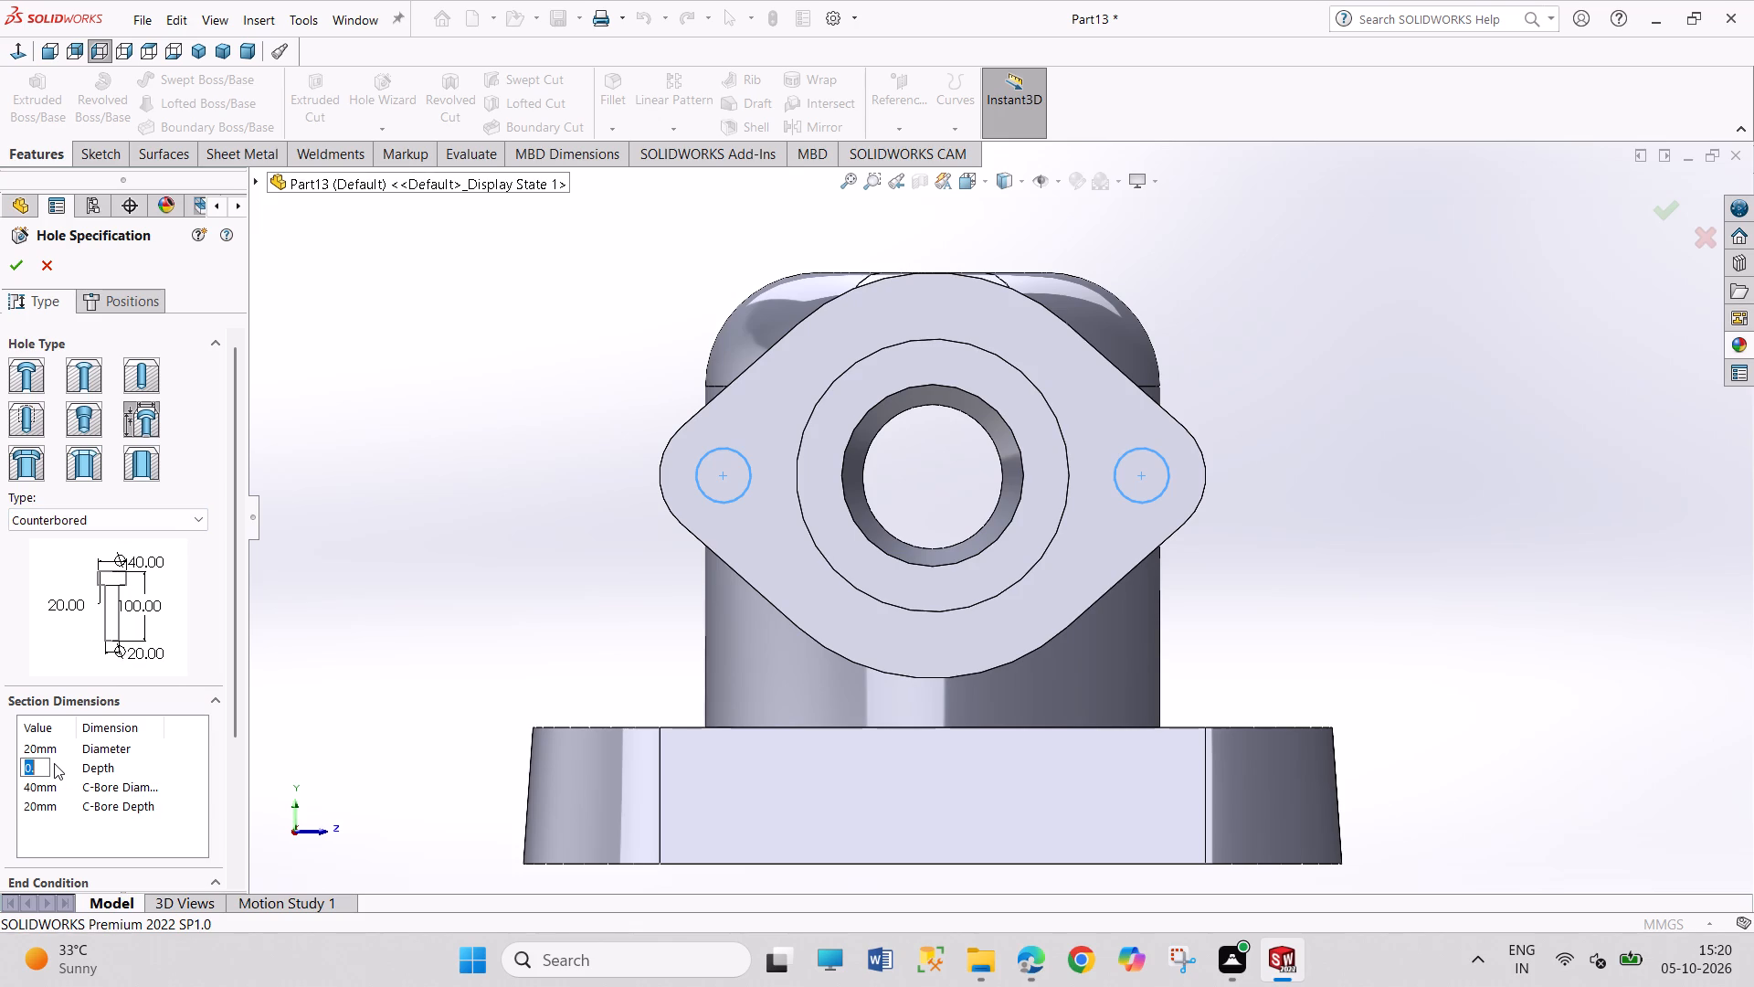
type("30")
Set the counterbore diameter to 15 mm, the hole diameter to 12 mm and the counterbore depth to 15 mm.
double_click(48, 791)
type("12")
key("BackSpace")
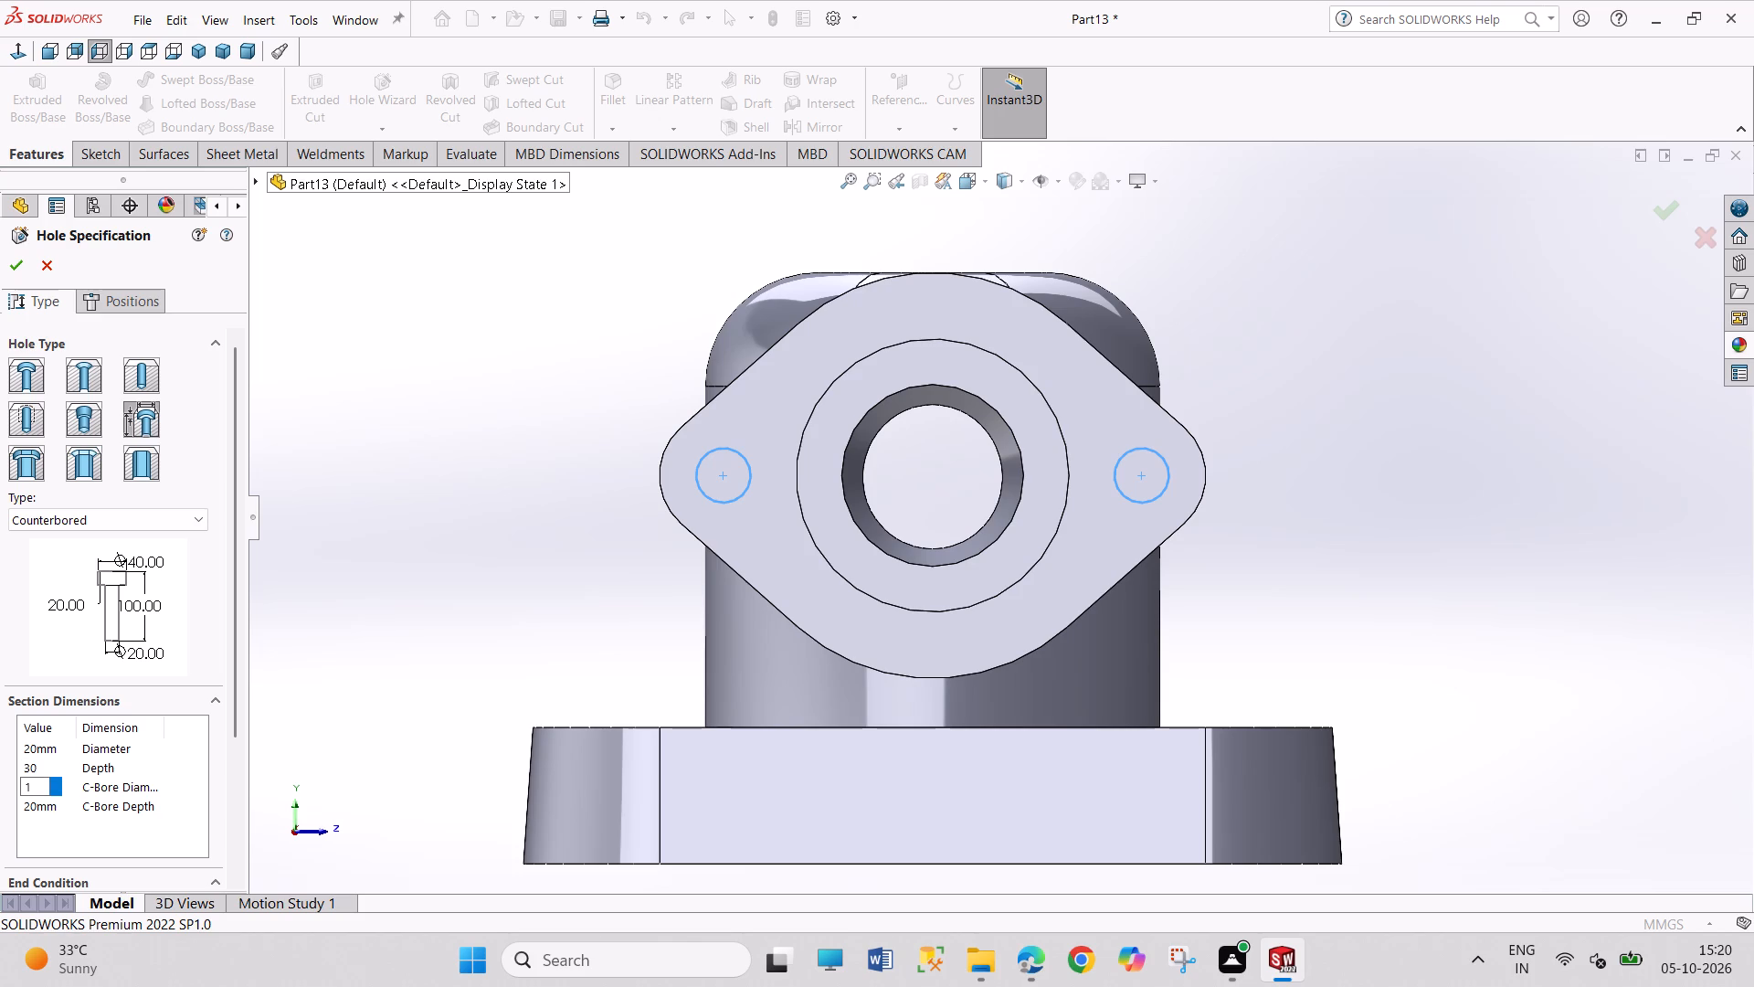
key("5")
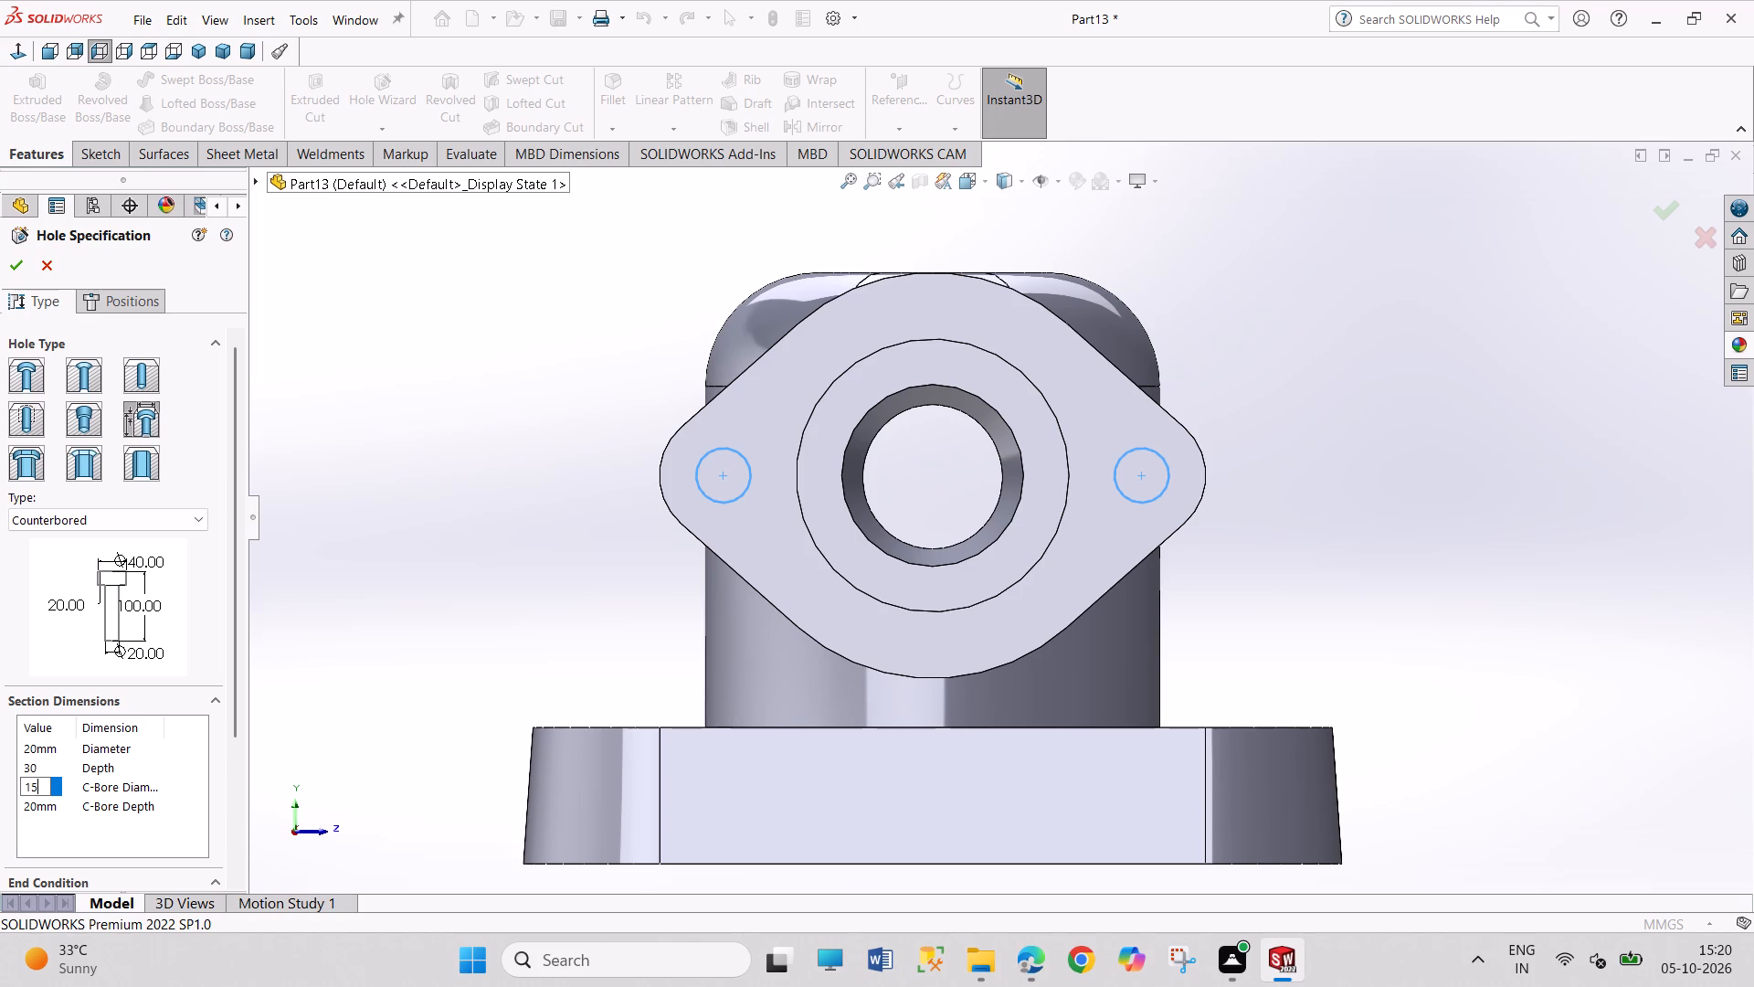
double_click(46, 755)
type("15")
left_click_drag(36, 751, 12, 759)
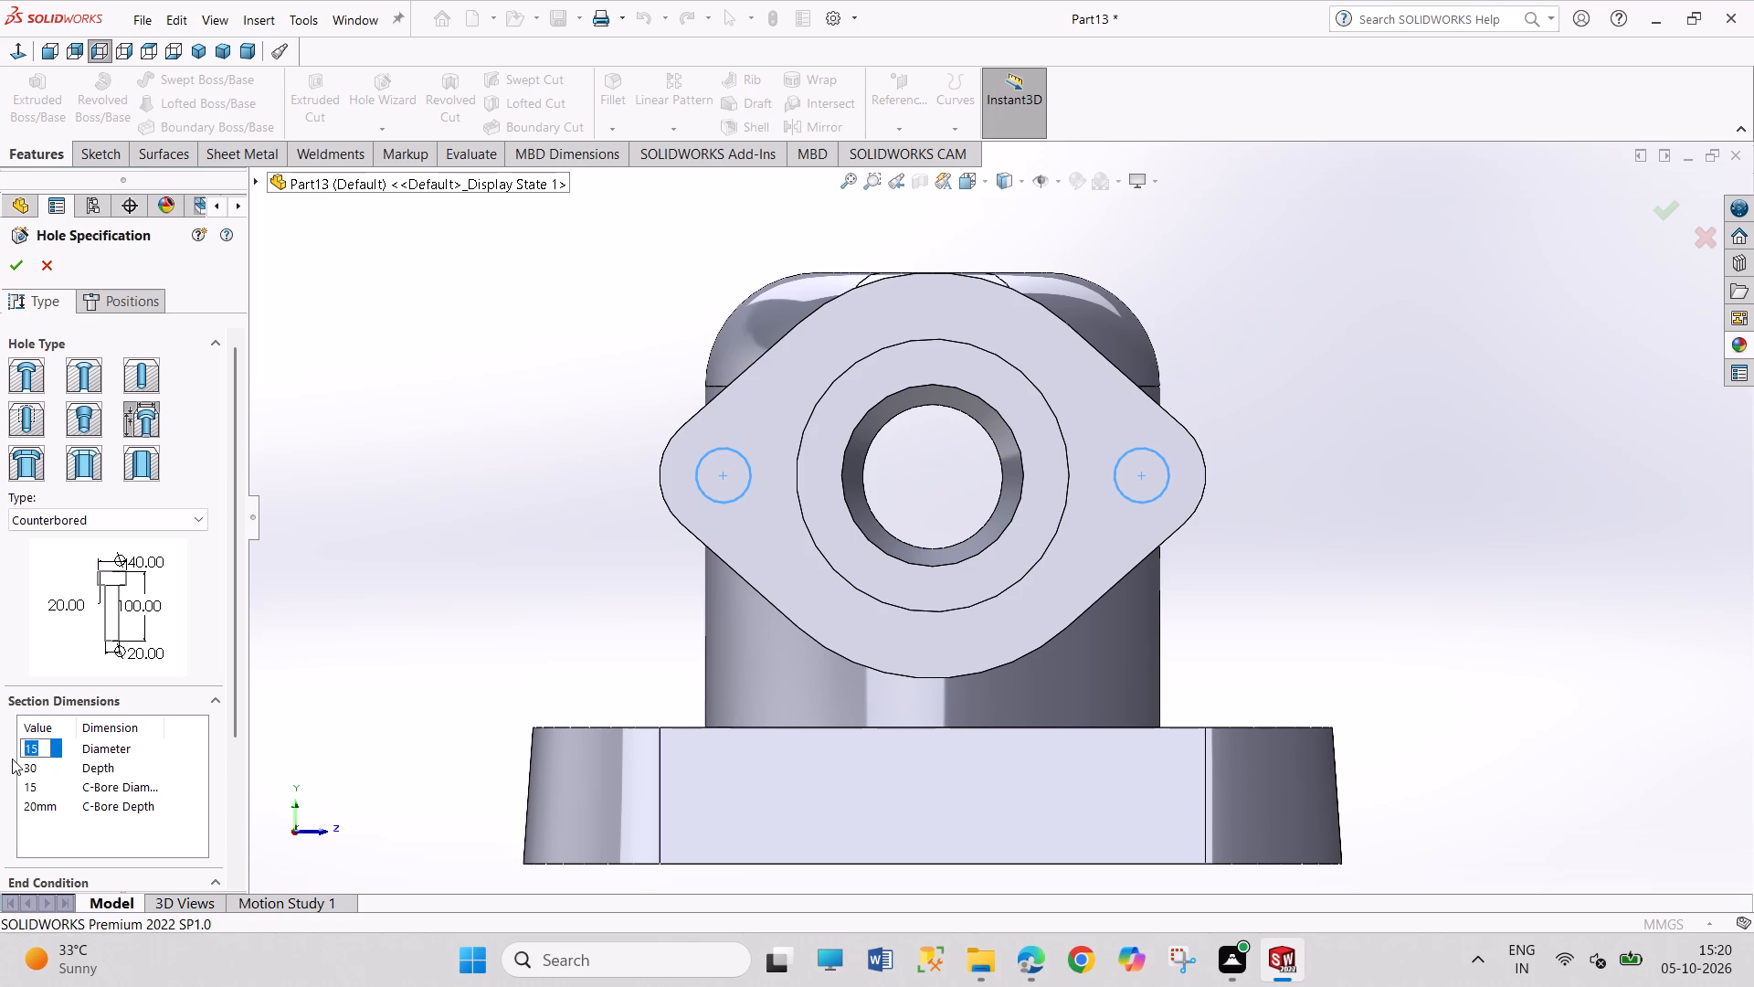
type("12")
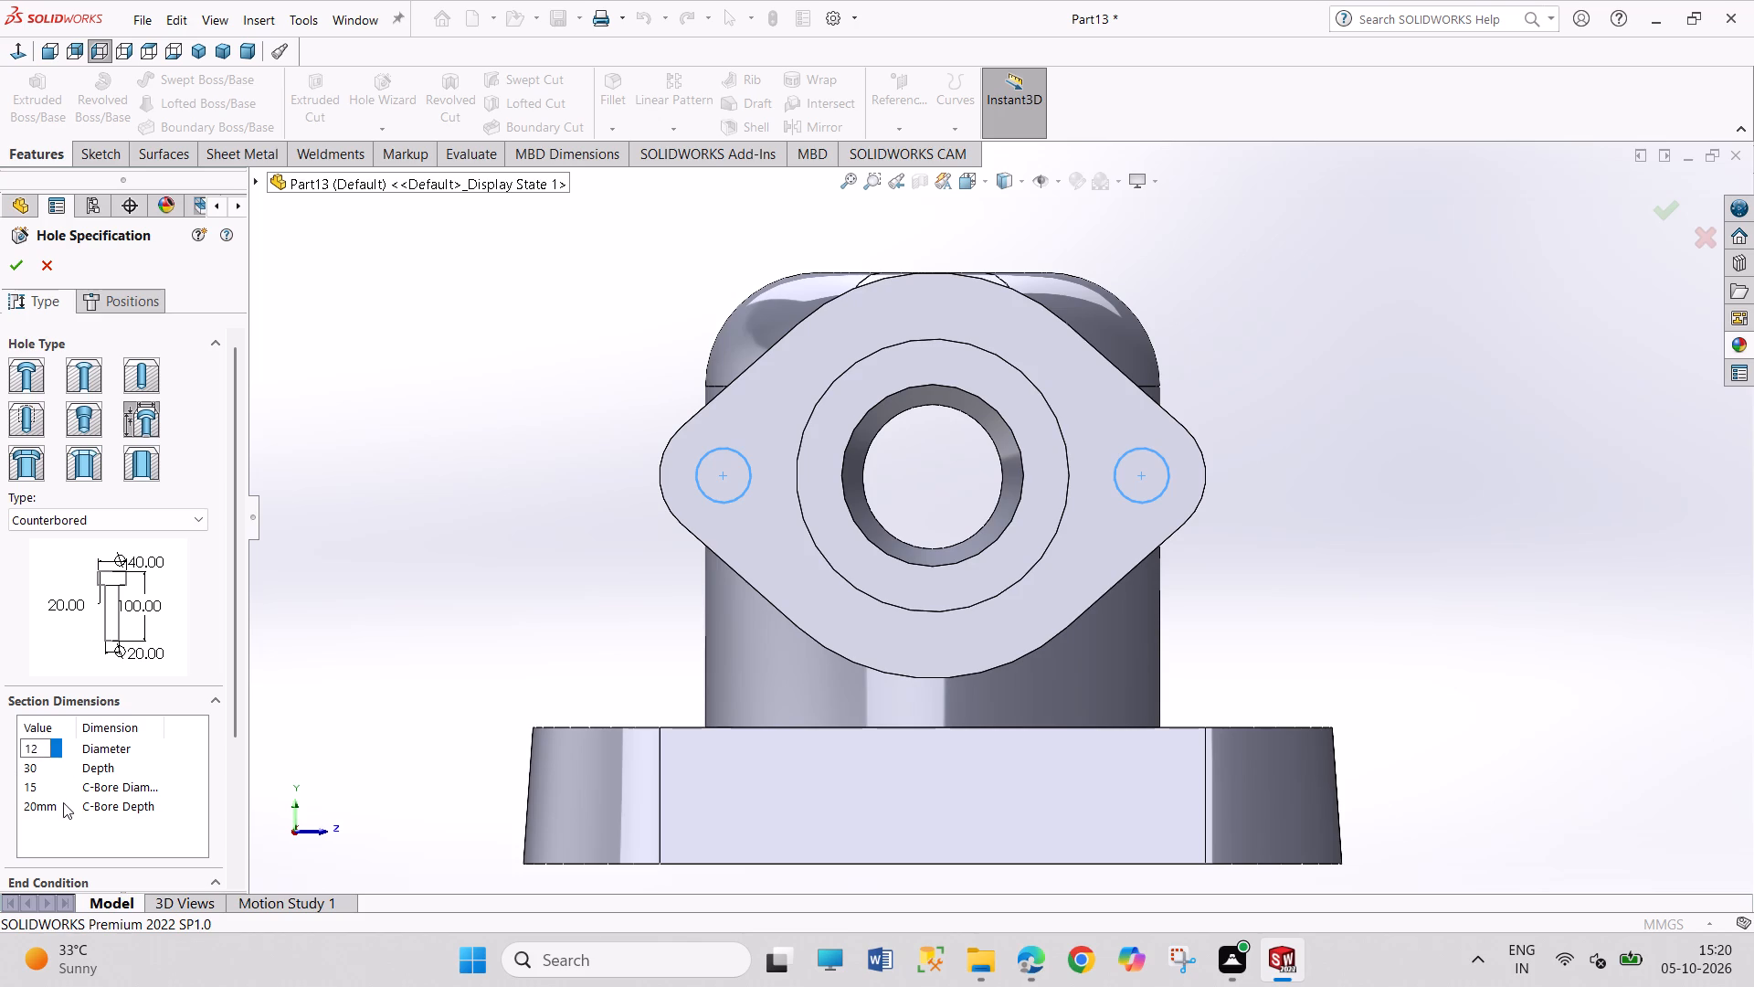
double_click(53, 808)
type("15")
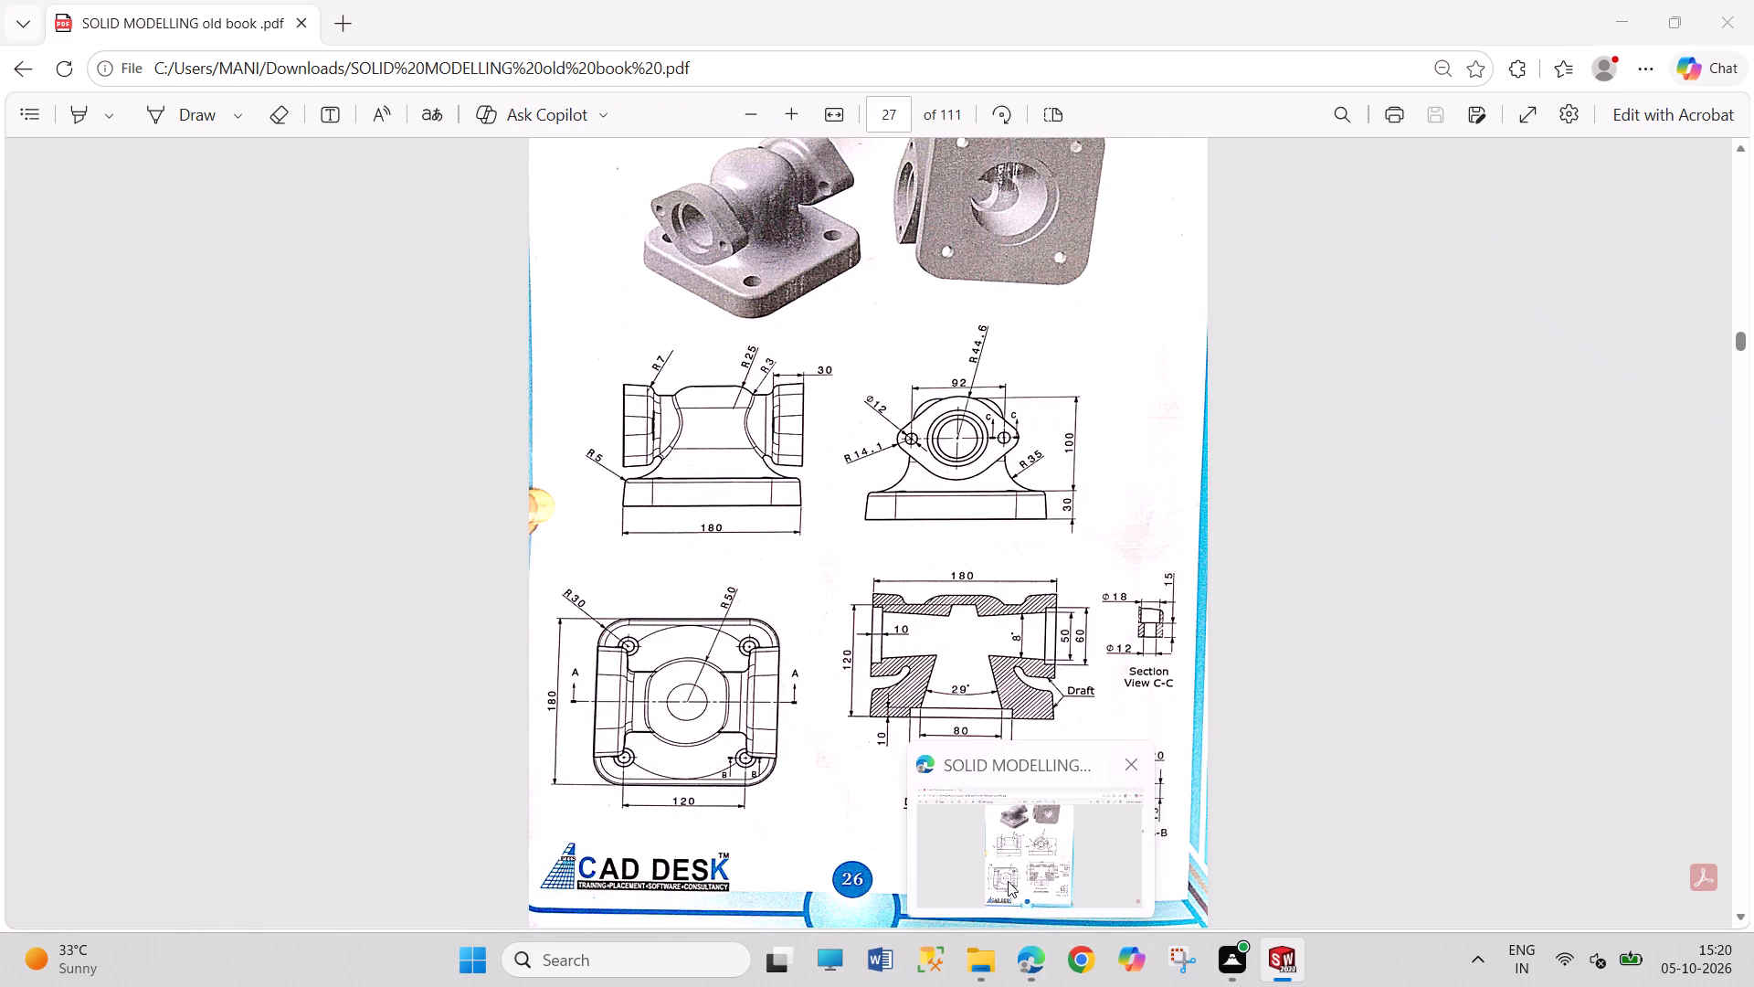
Check the hole section views in the PDF drawing and set the counterbore diameter to 20 mm.
left_click(1008, 881)
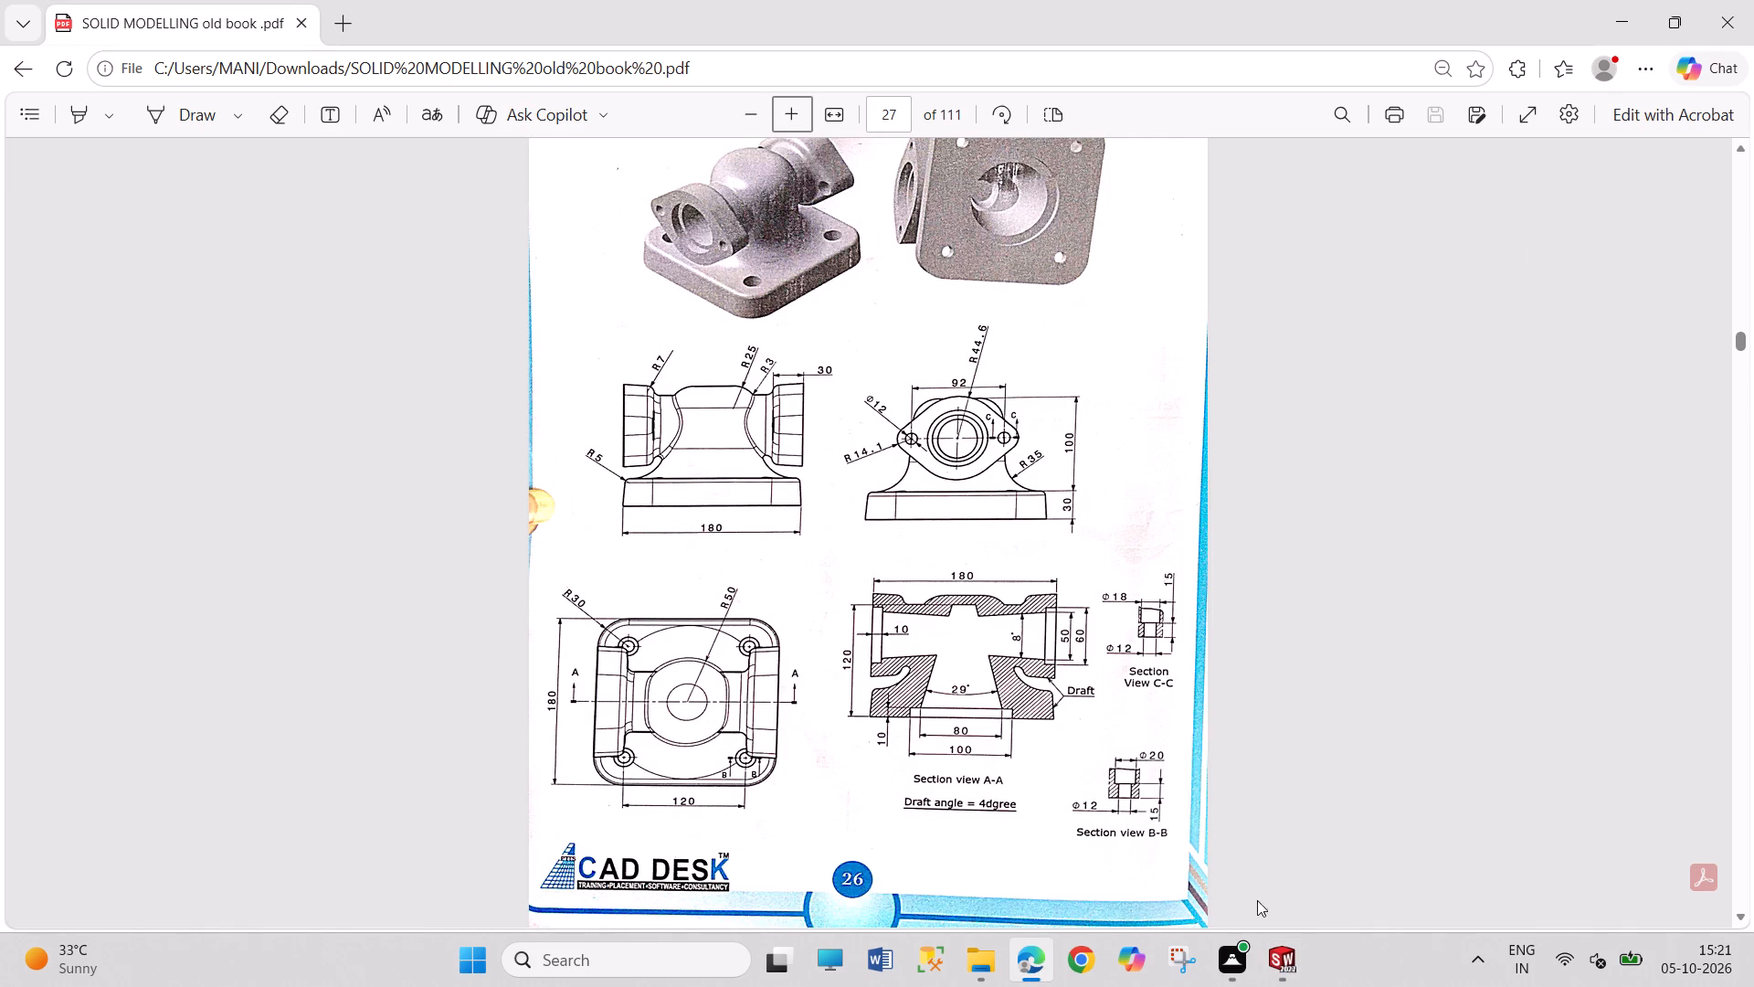
left_click(1286, 964)
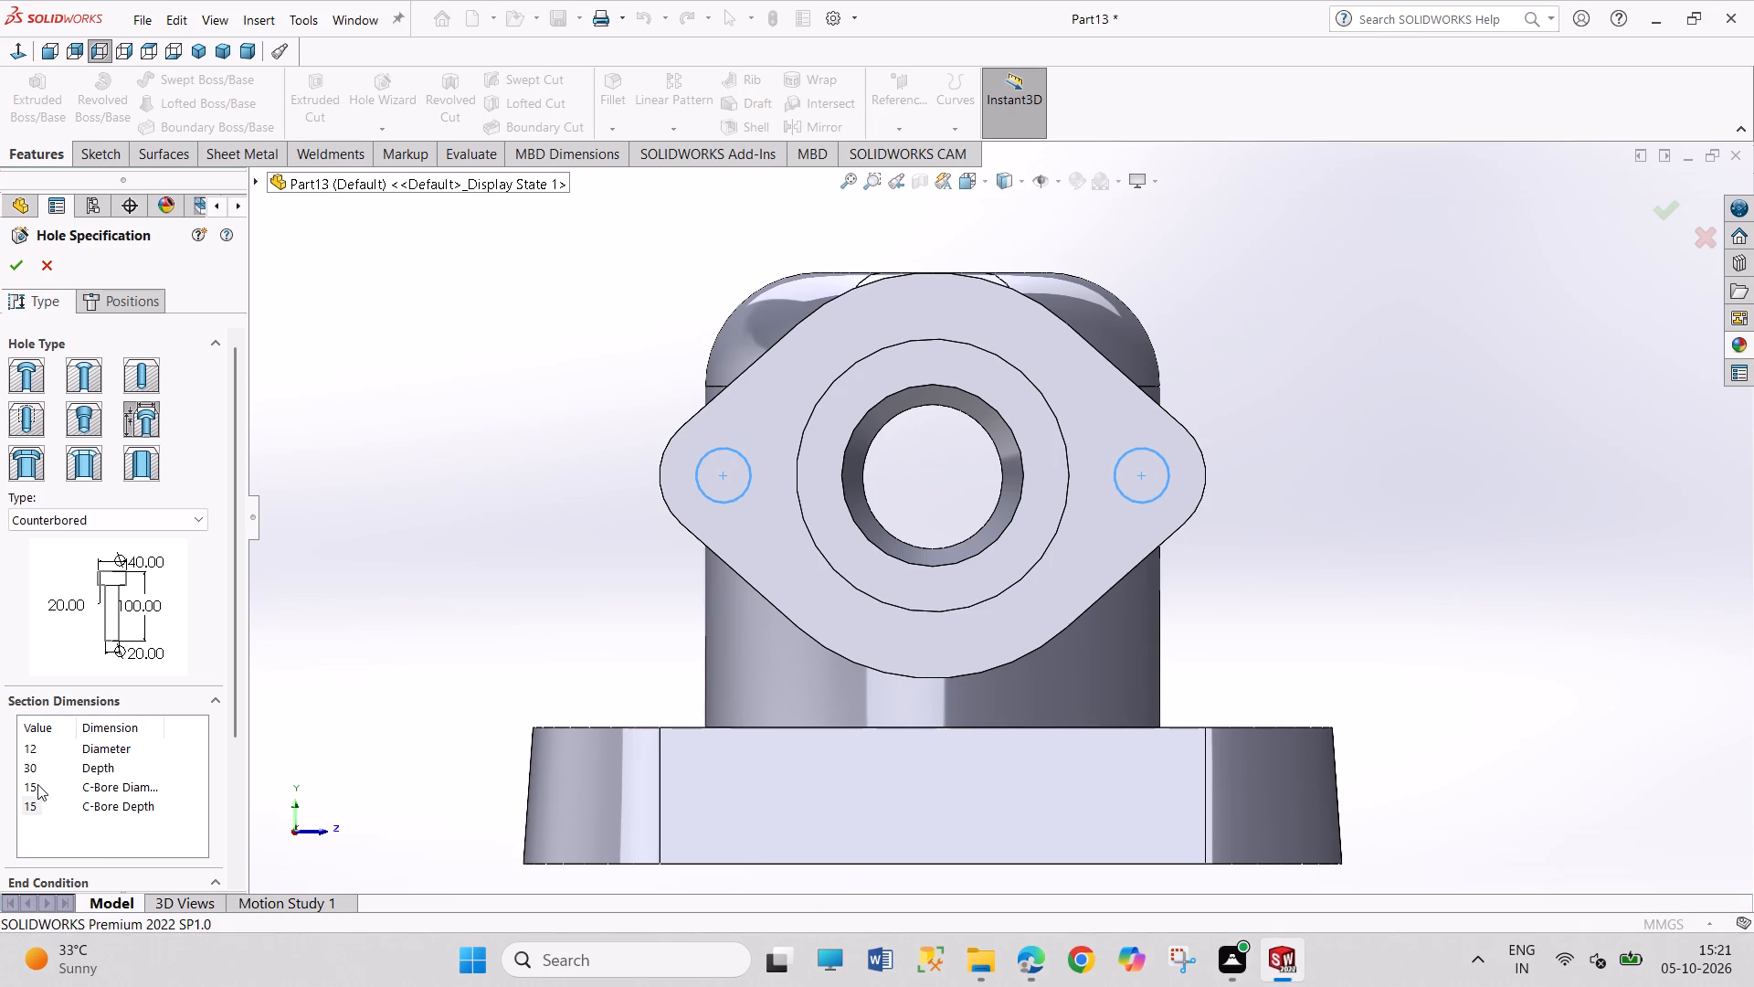
double_click(37, 784)
type("20")
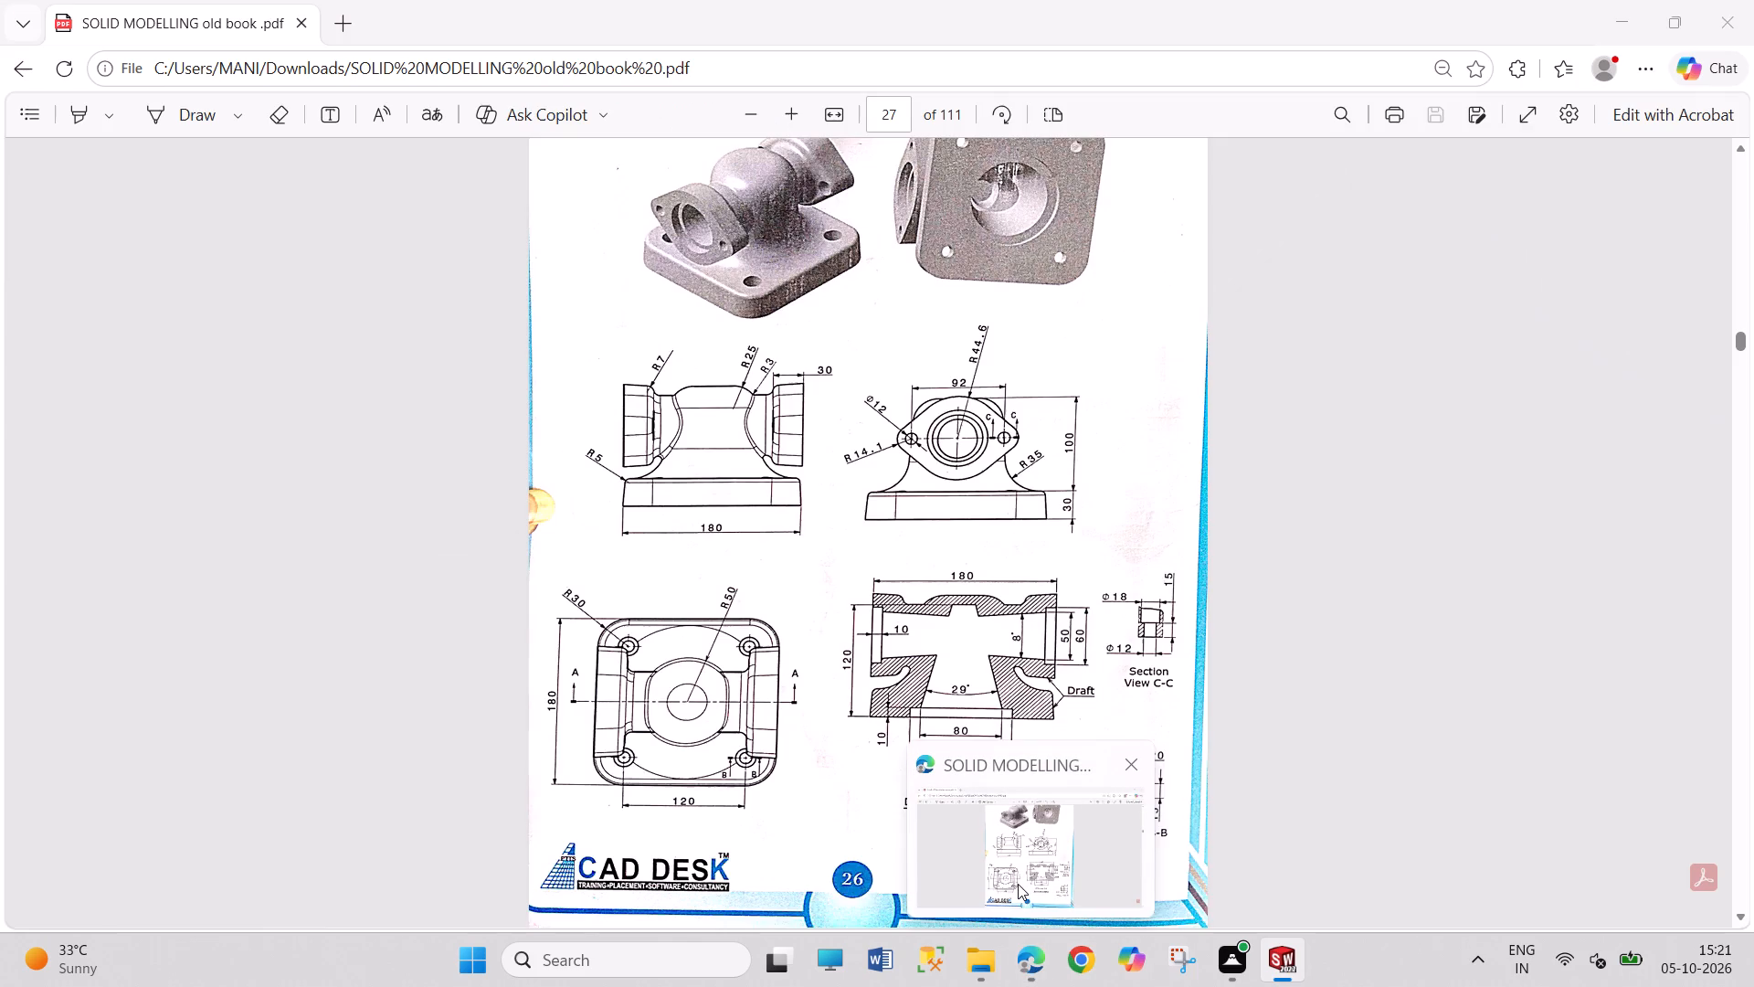
left_click(1018, 884)
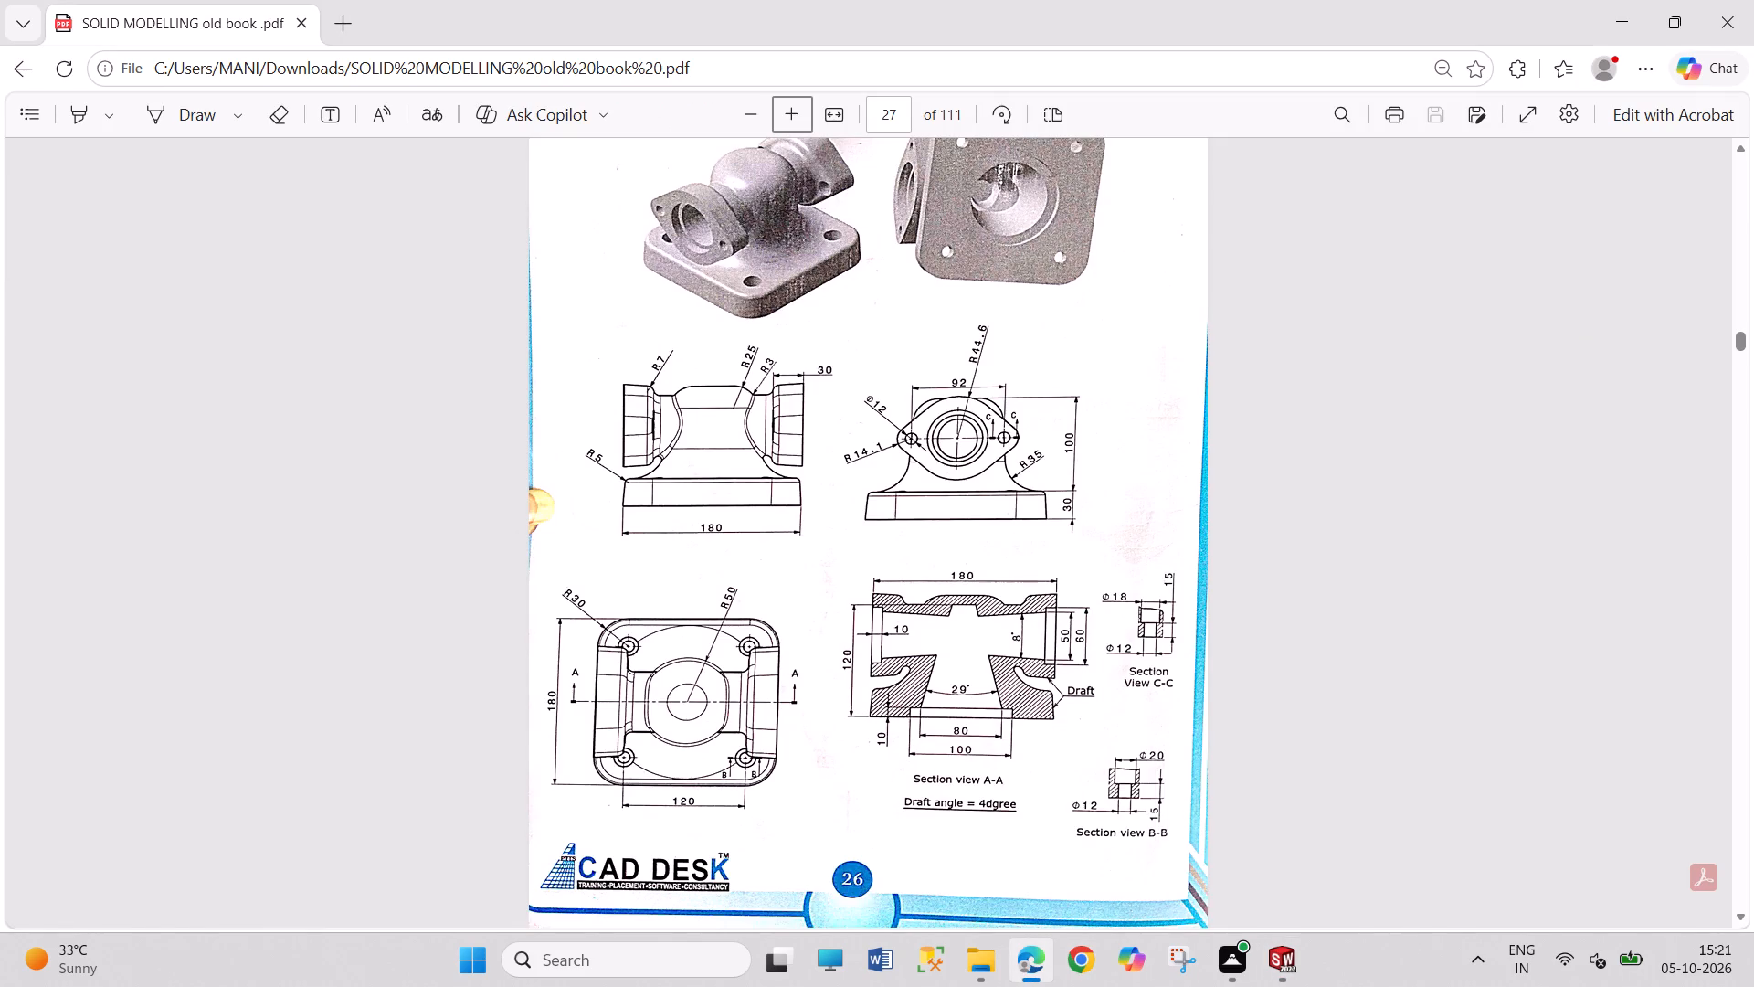
left_click(1268, 939)
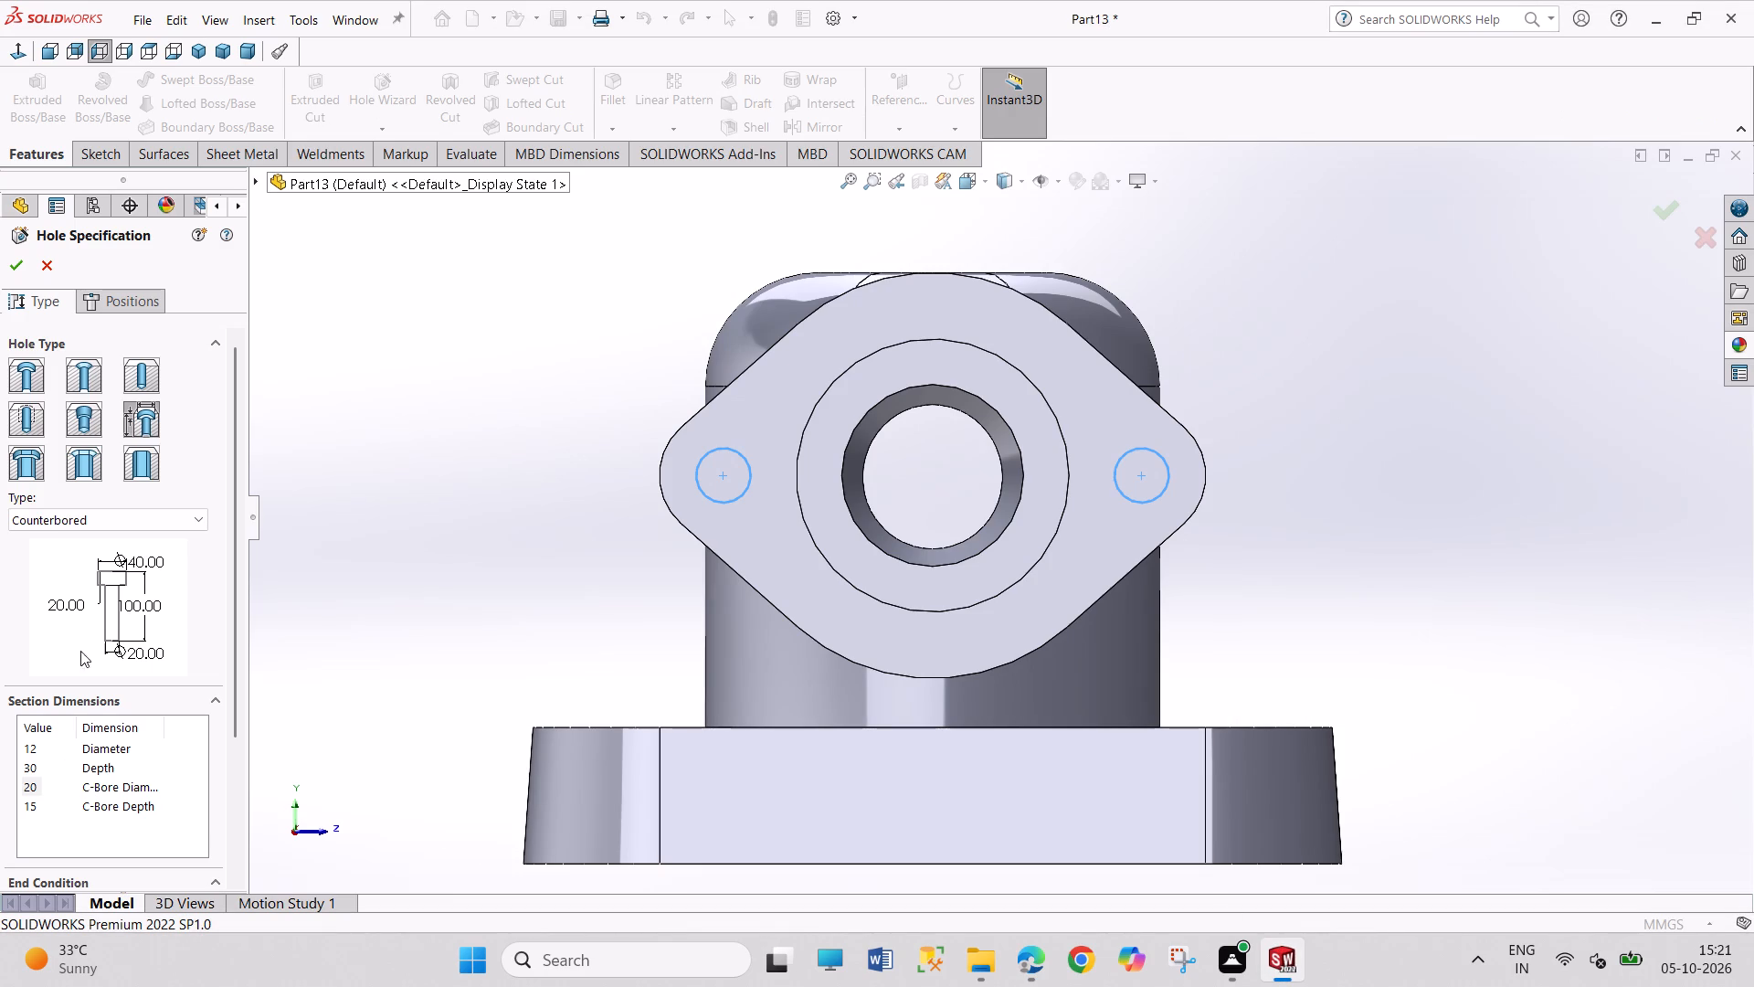
Position the counterbored holes with a 3D sketch at the centres of the two flange circles and finish the feature.
left_click(151, 298)
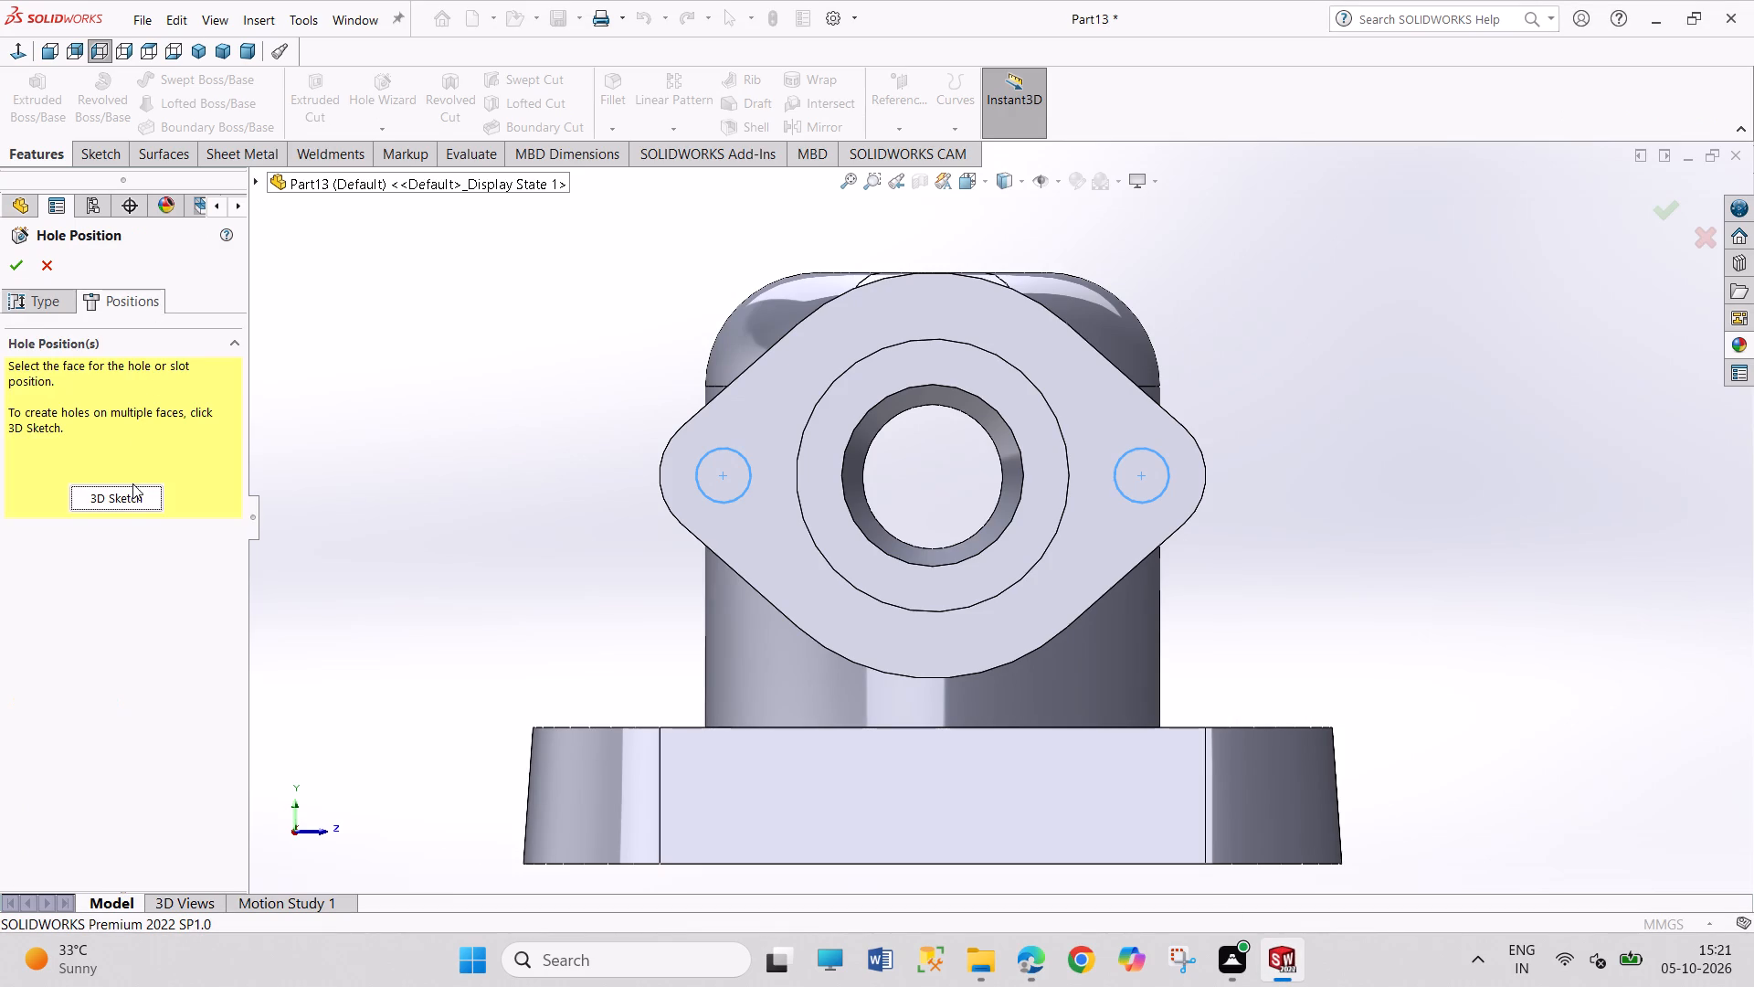
left_click(131, 488)
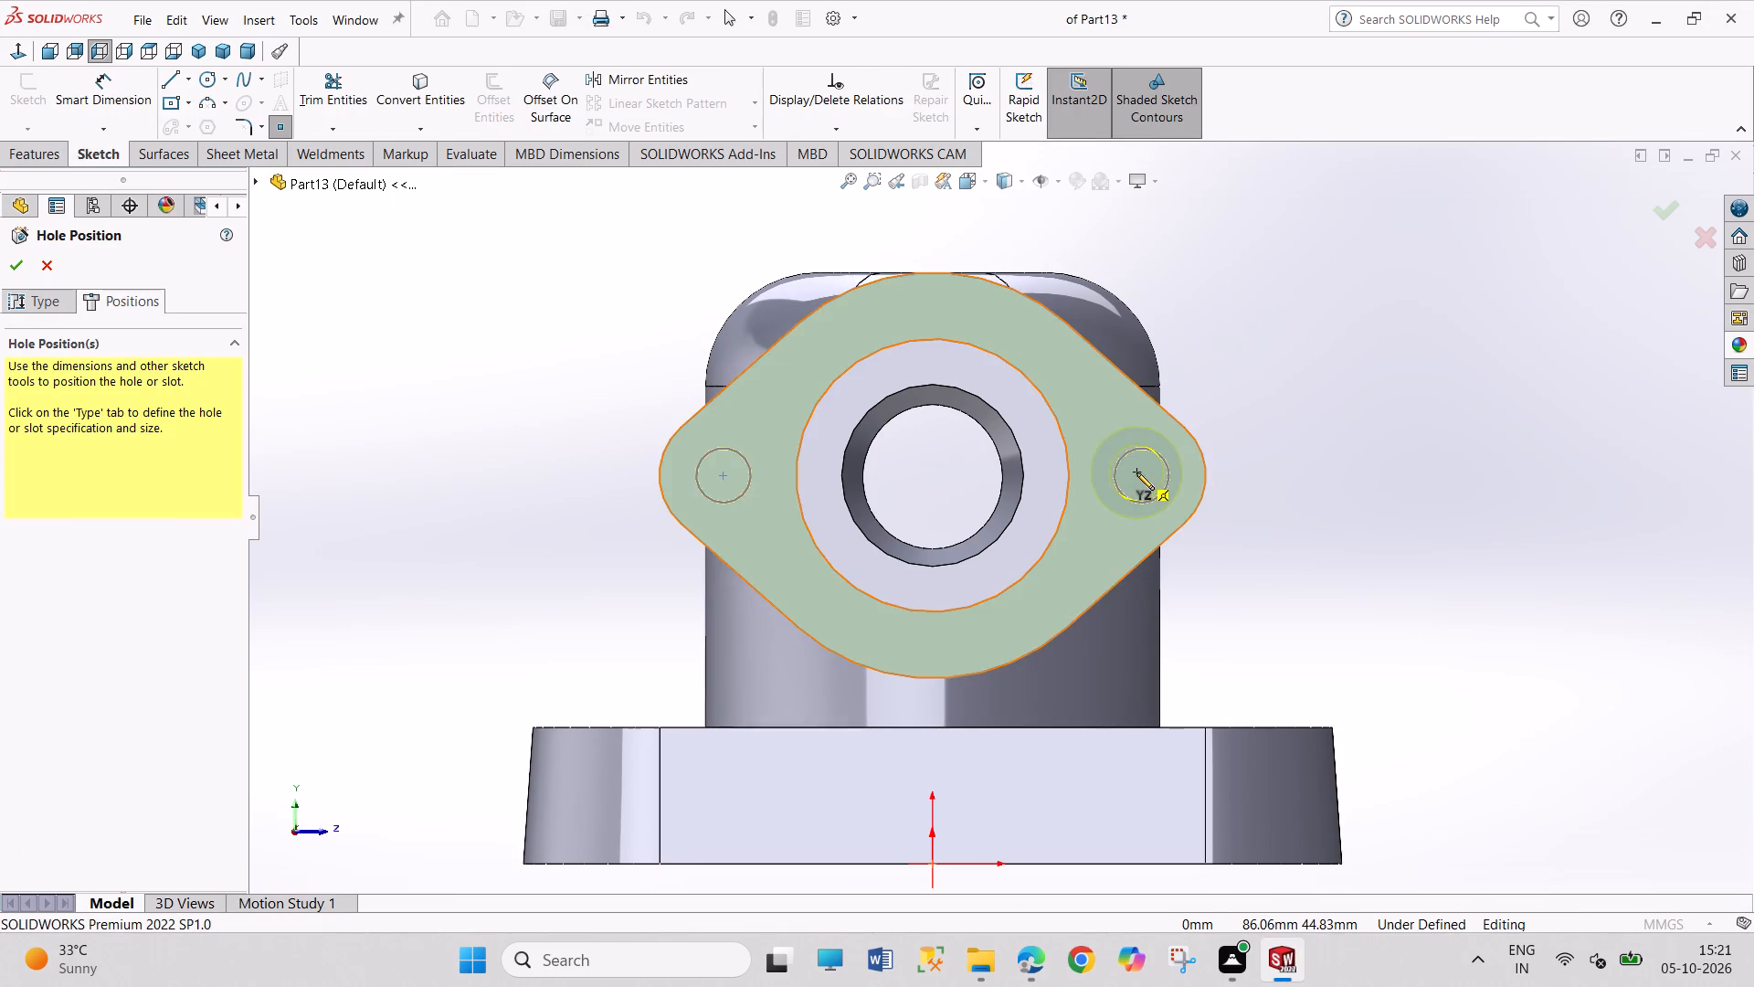
left_click(1140, 476)
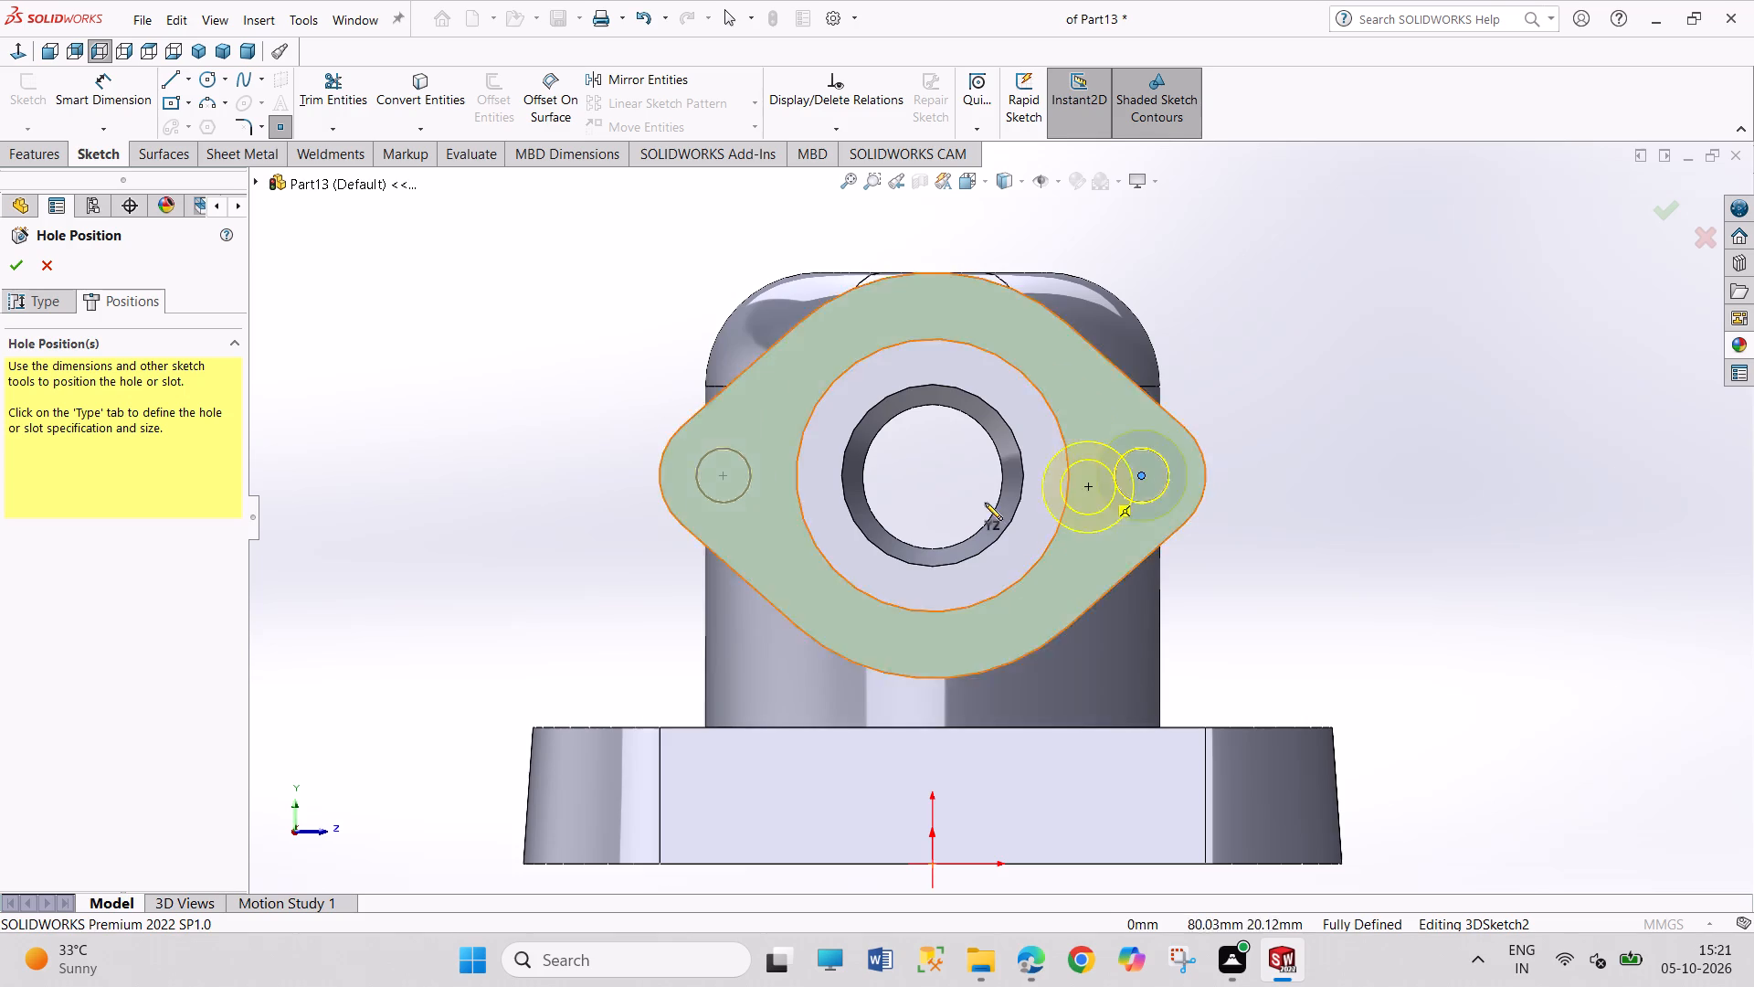
left_click(724, 475)
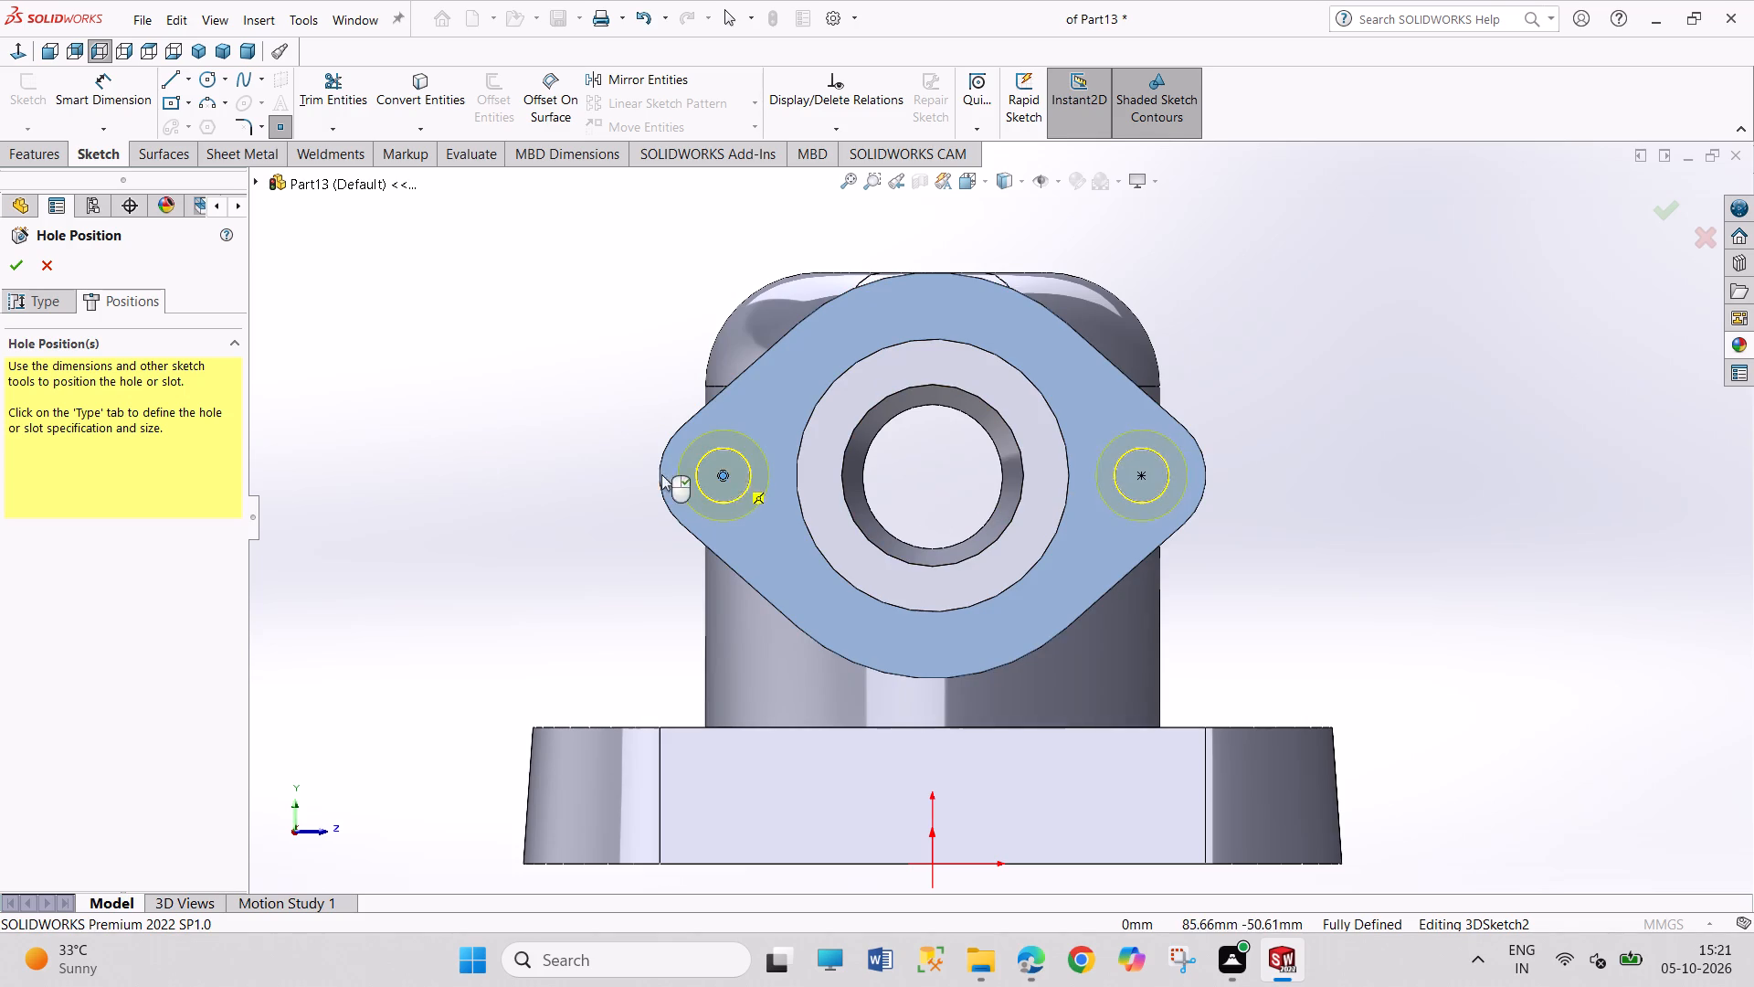
left_click(26, 263)
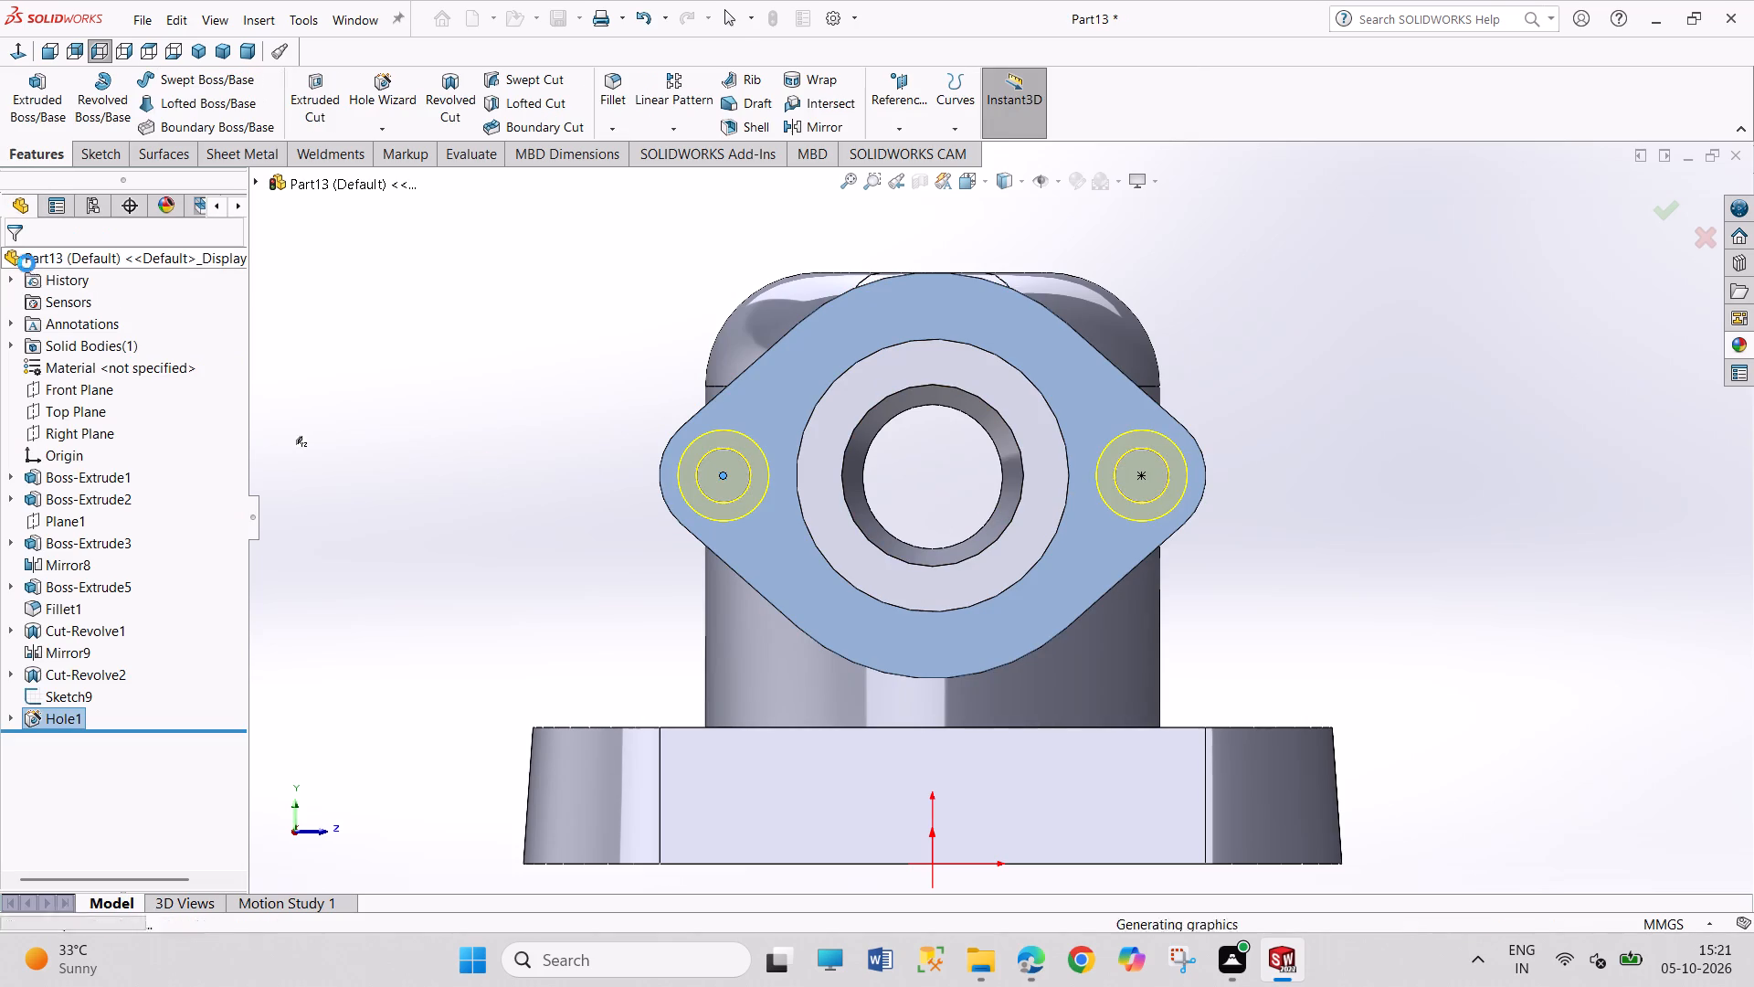
Sketch on the opposite flange's outer face, converting the two existing 12 mm flange circles into it, and exit the sketch.
left_click(203, 48)
scroll(855, 490, "down", 1)
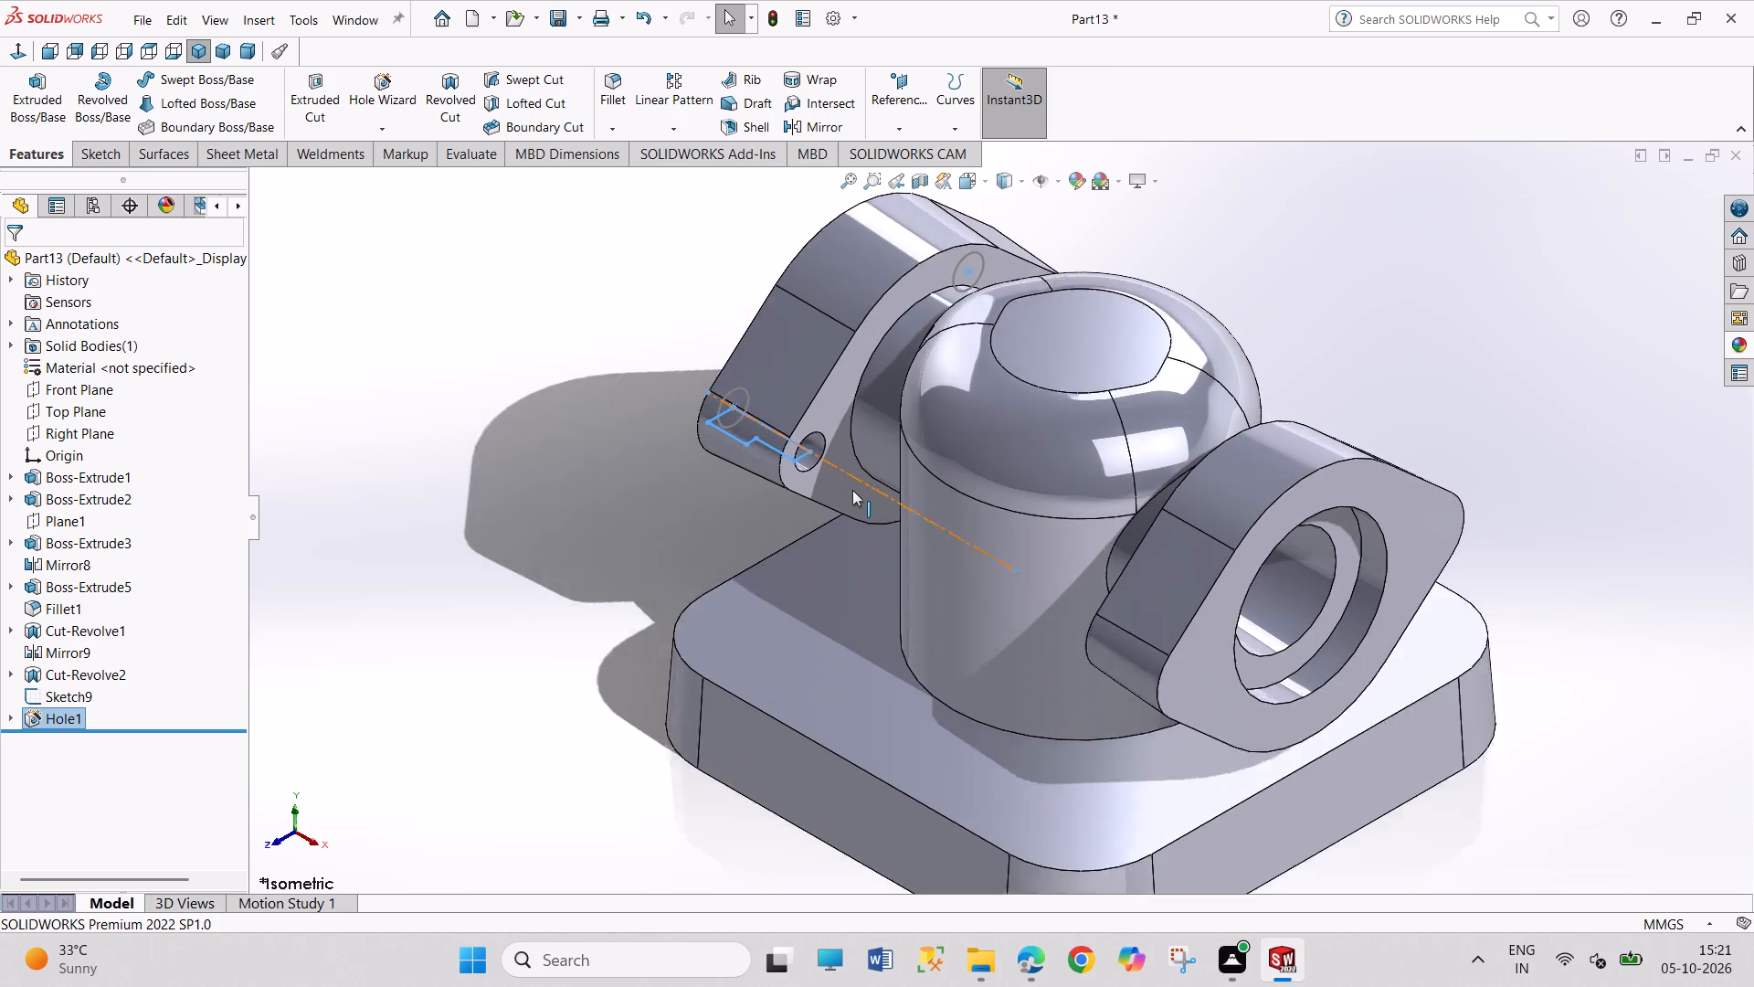
scroll(852, 490, "down", 3)
scroll(852, 490, "up", 1)
left_click_drag(472, 498, 511, 629)
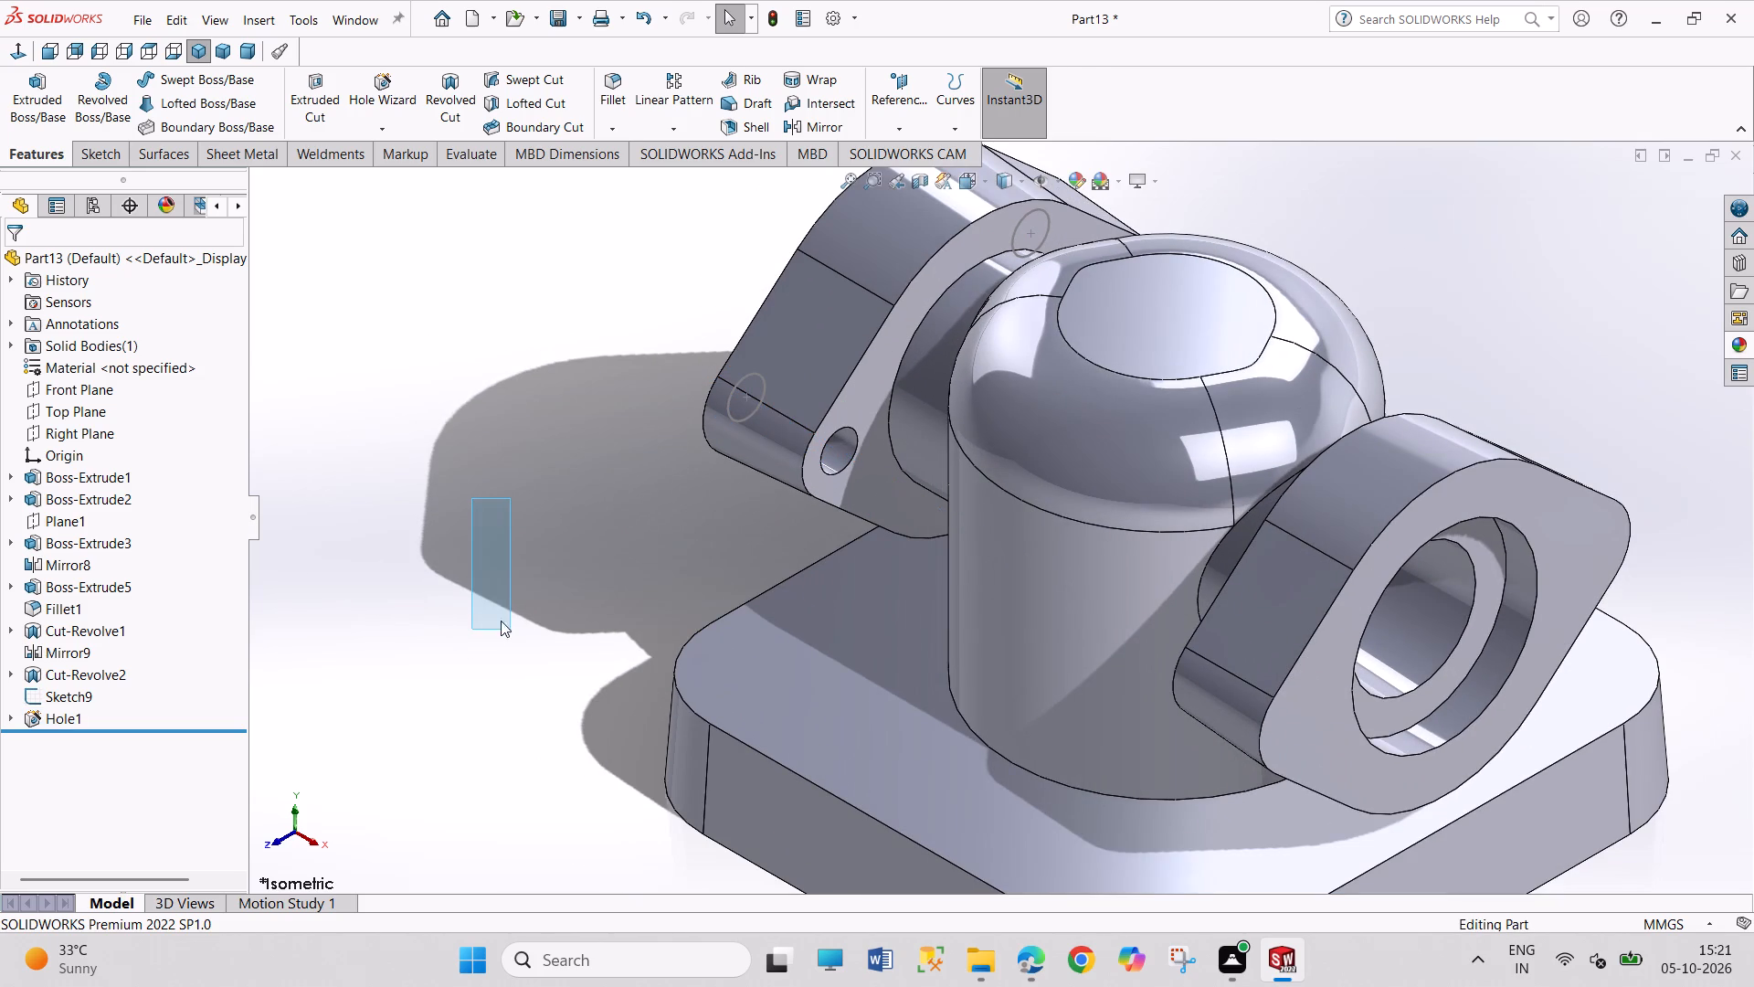
left_click(1312, 734)
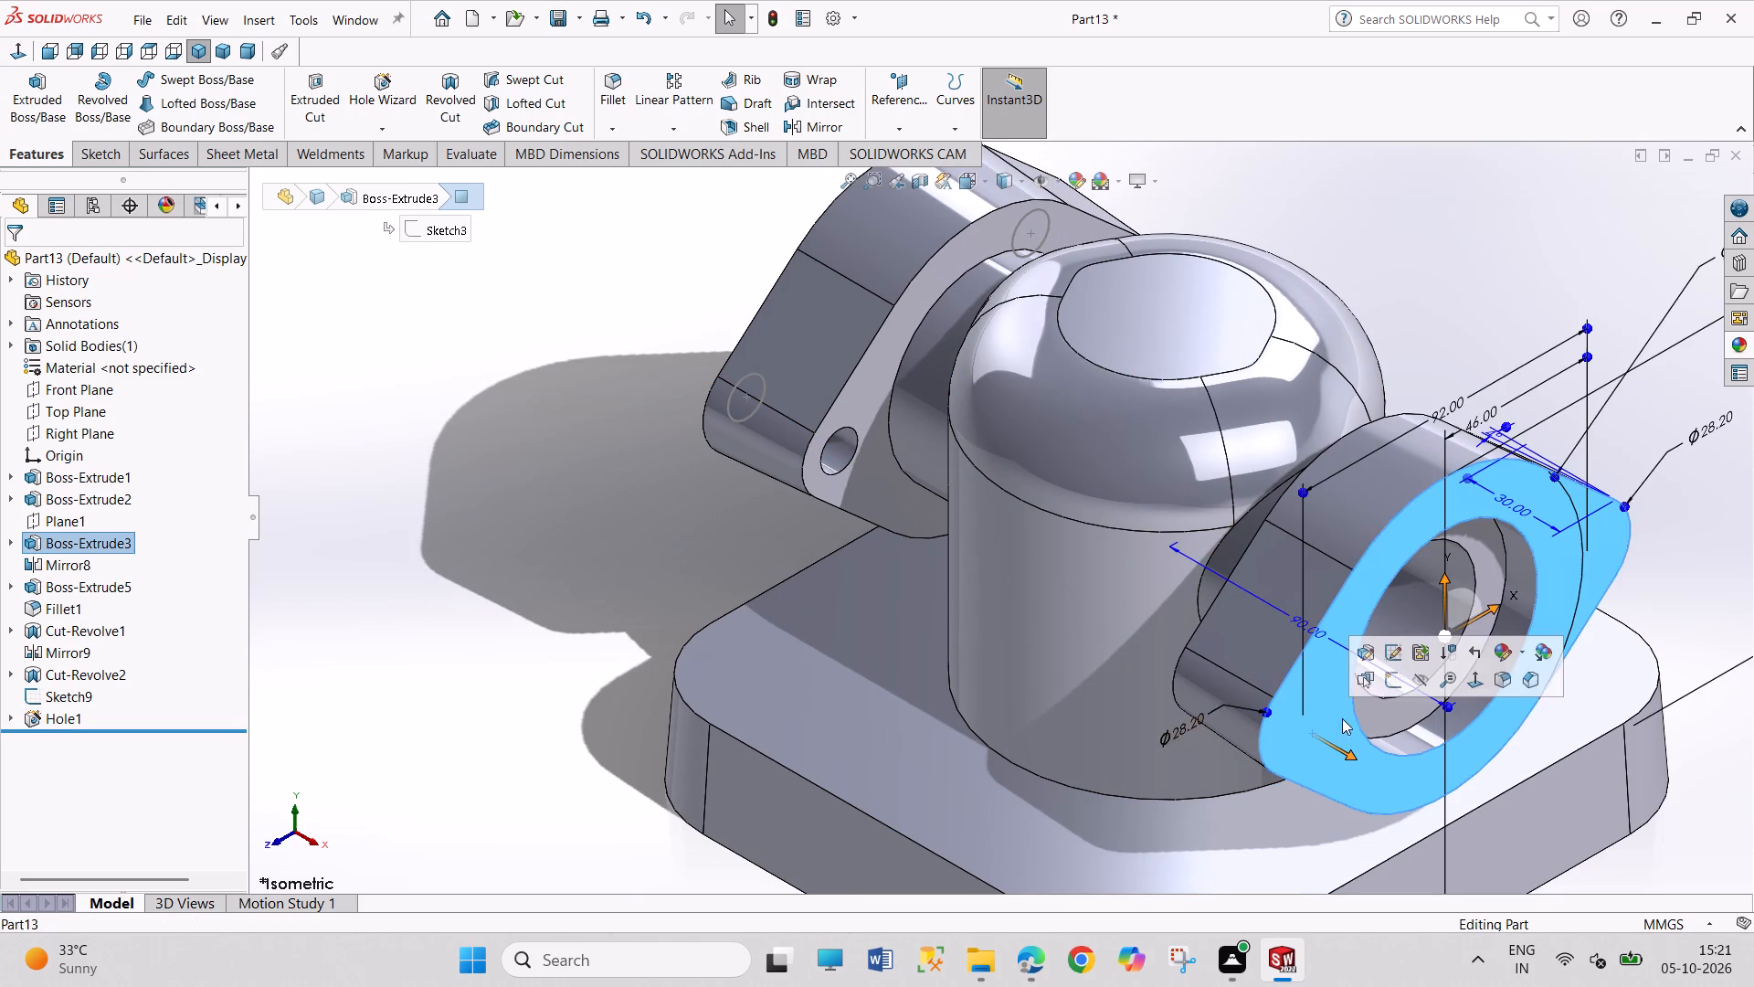
left_click(1386, 683)
left_click_drag(1408, 447, 1442, 521)
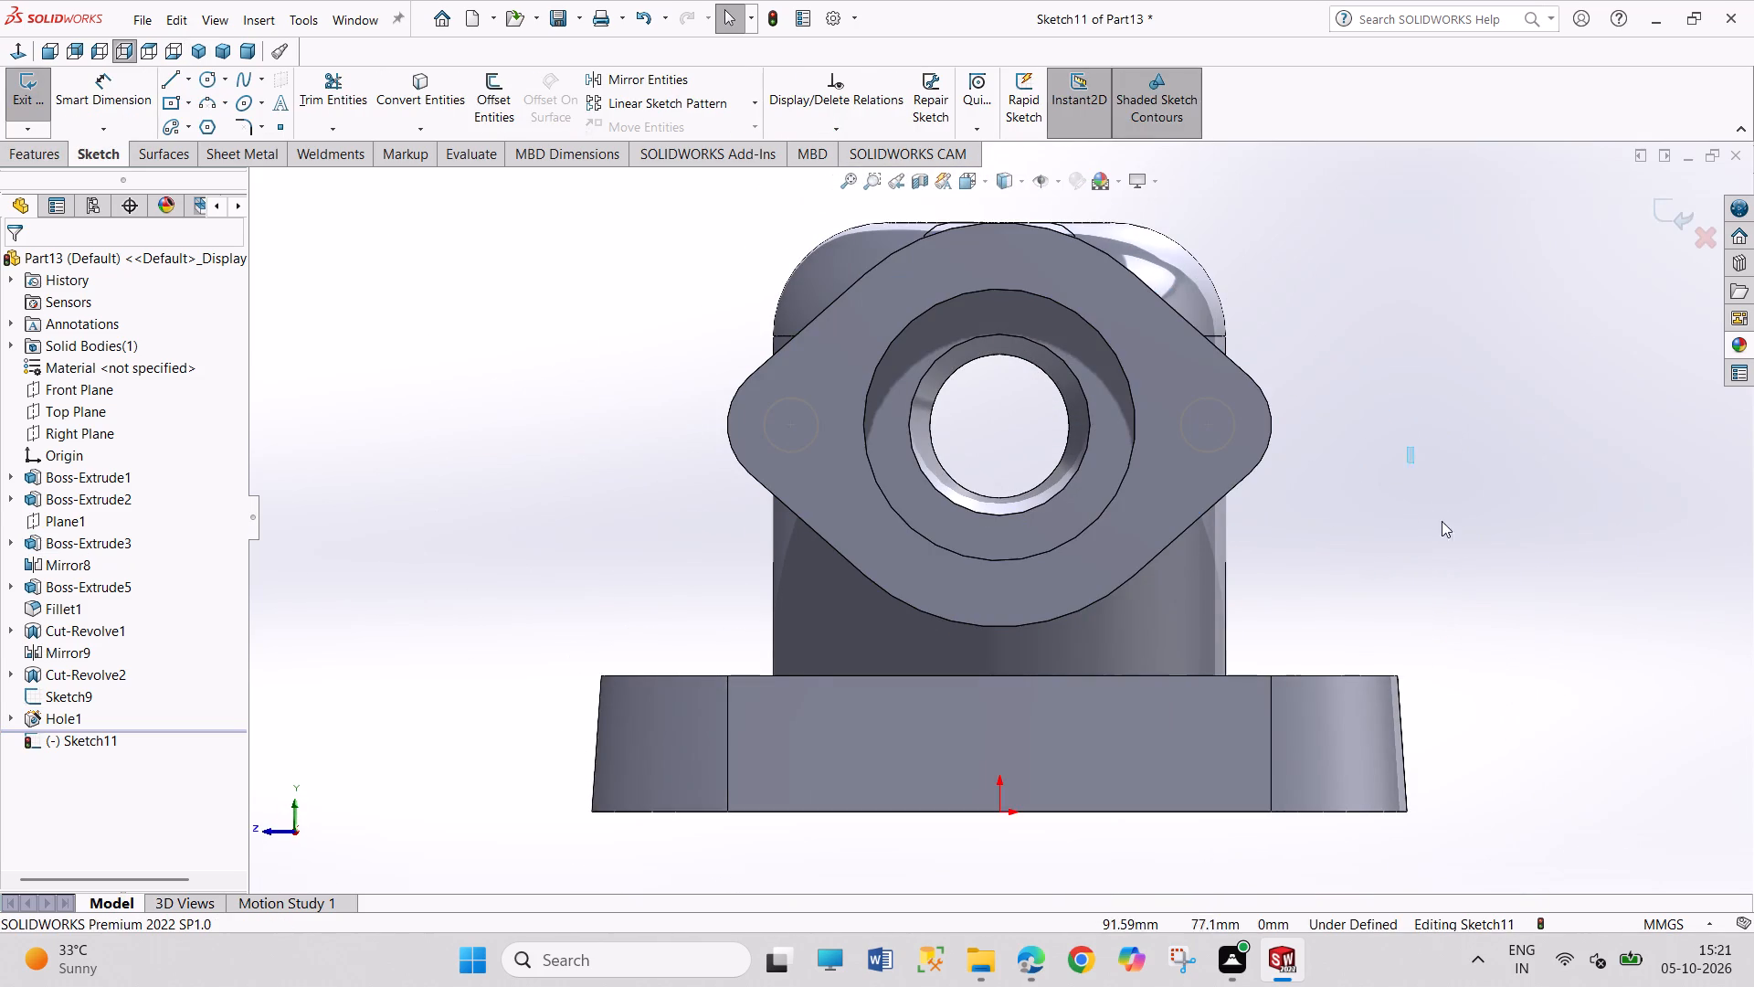
left_click_drag(1442, 521, 1467, 577)
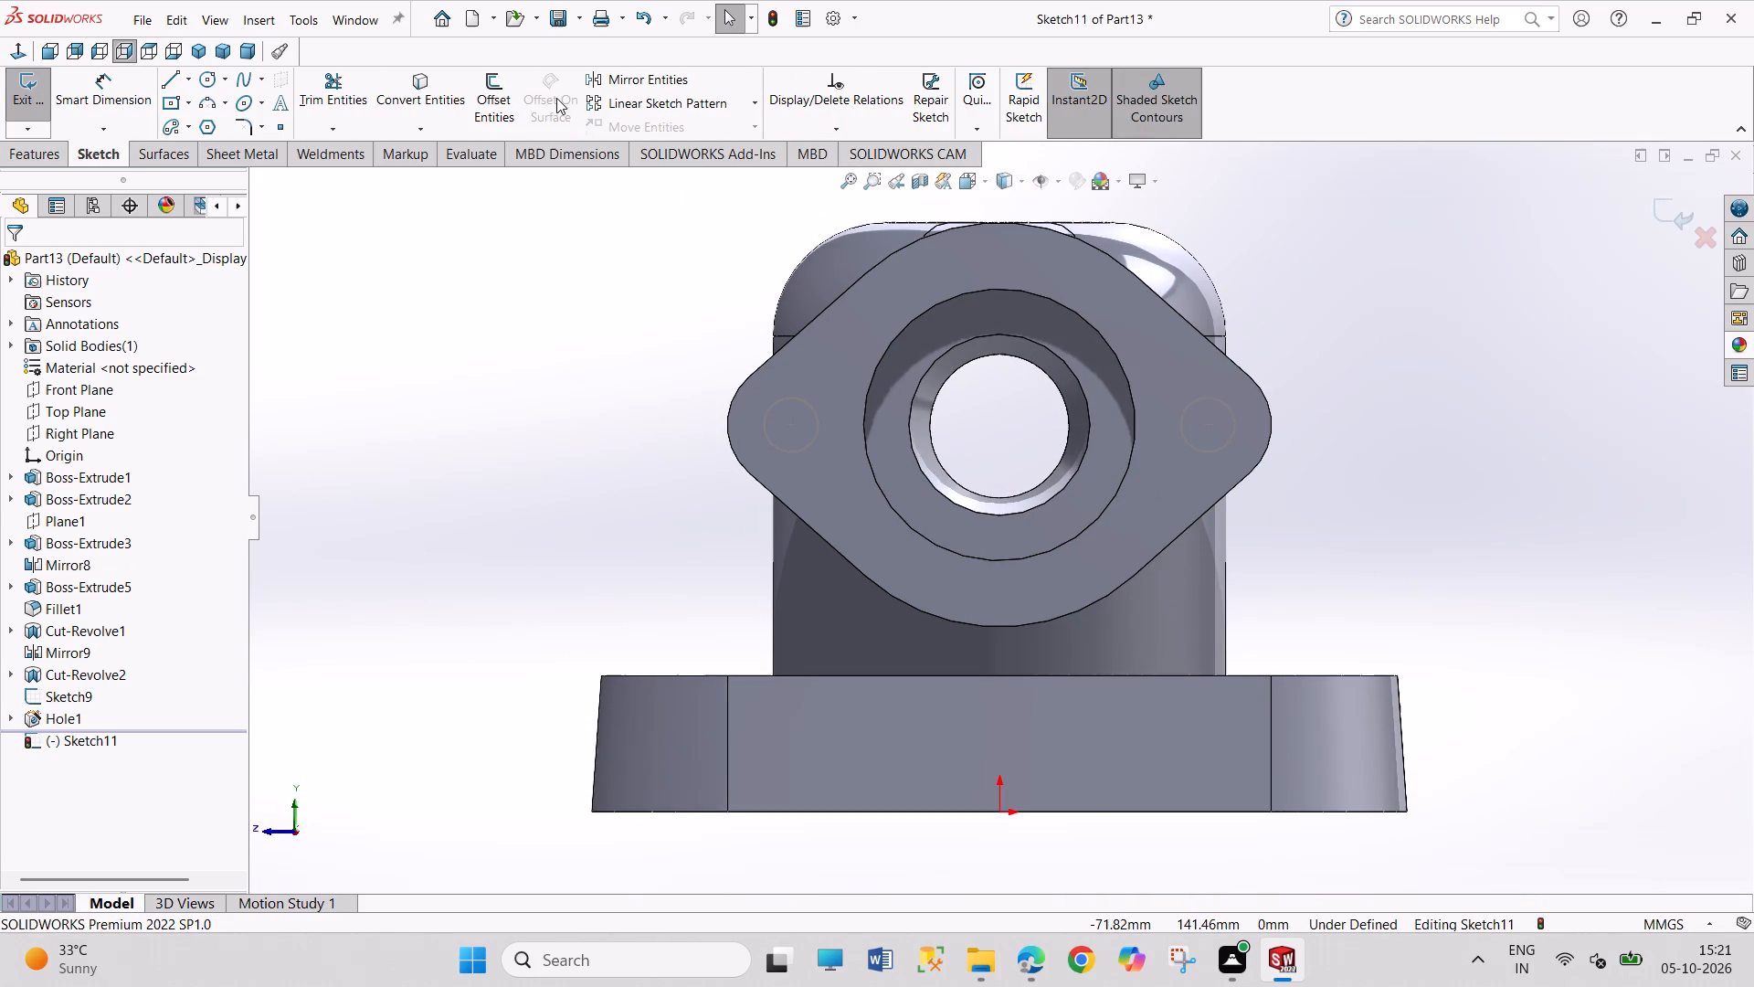
left_click(413, 102)
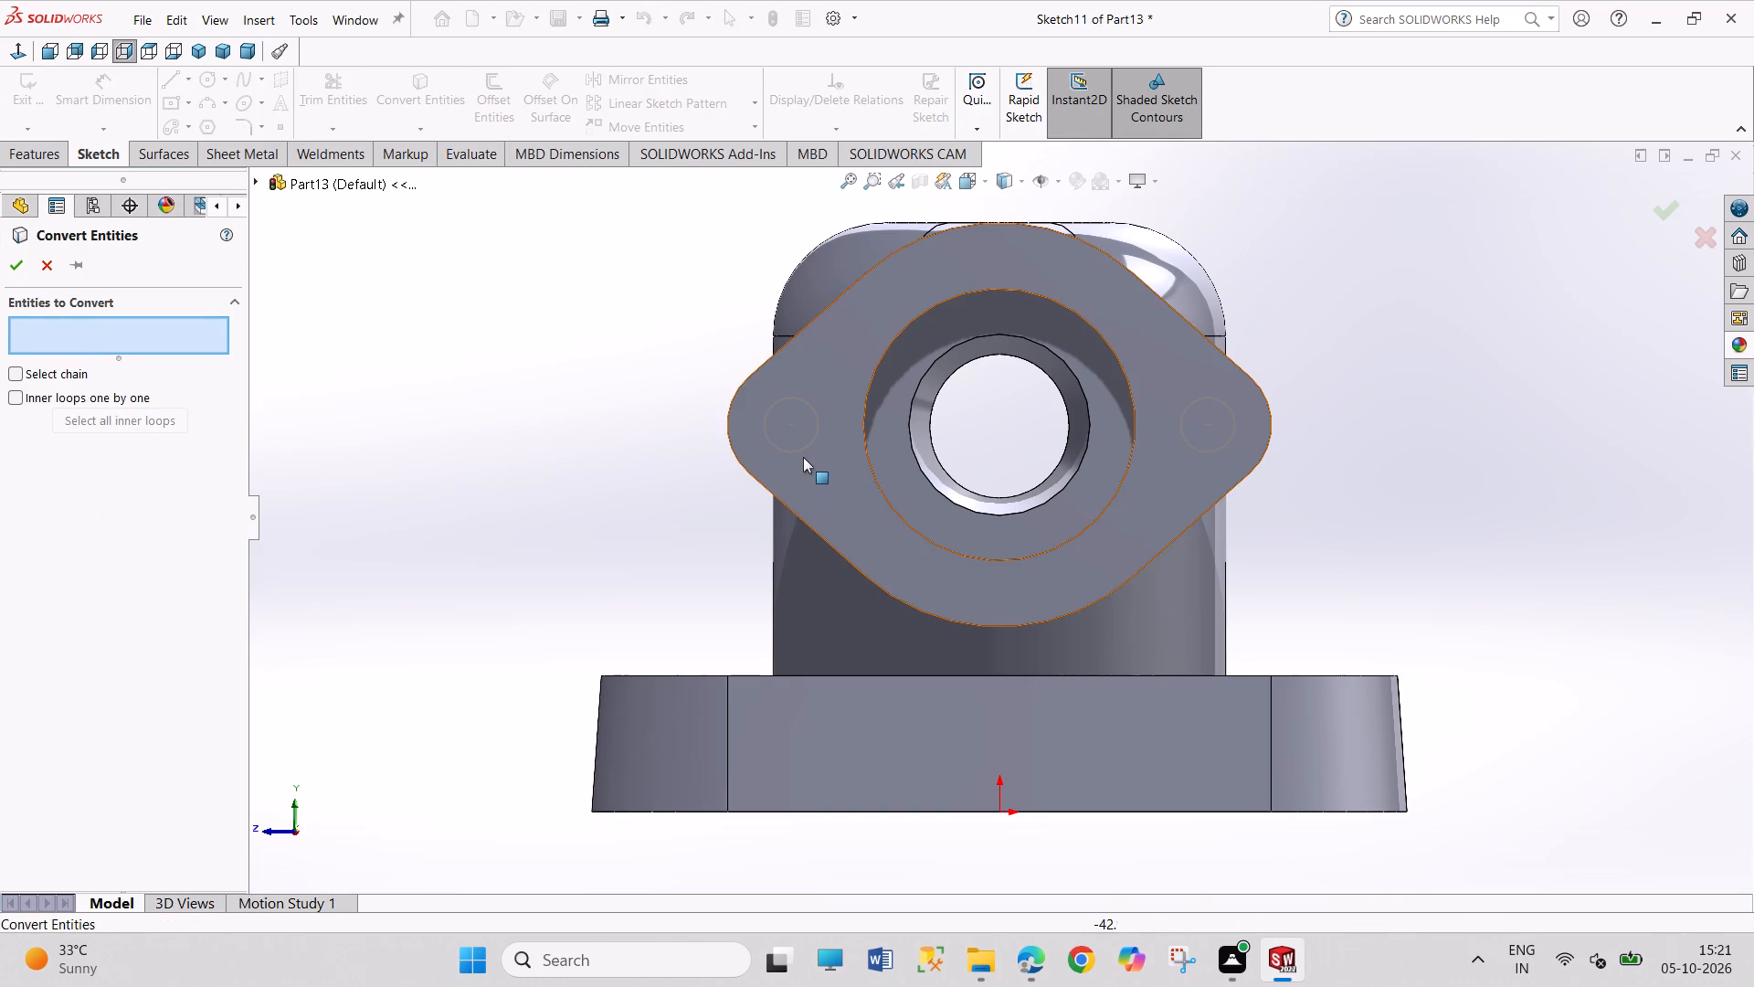
left_click(798, 448)
left_click(1228, 440)
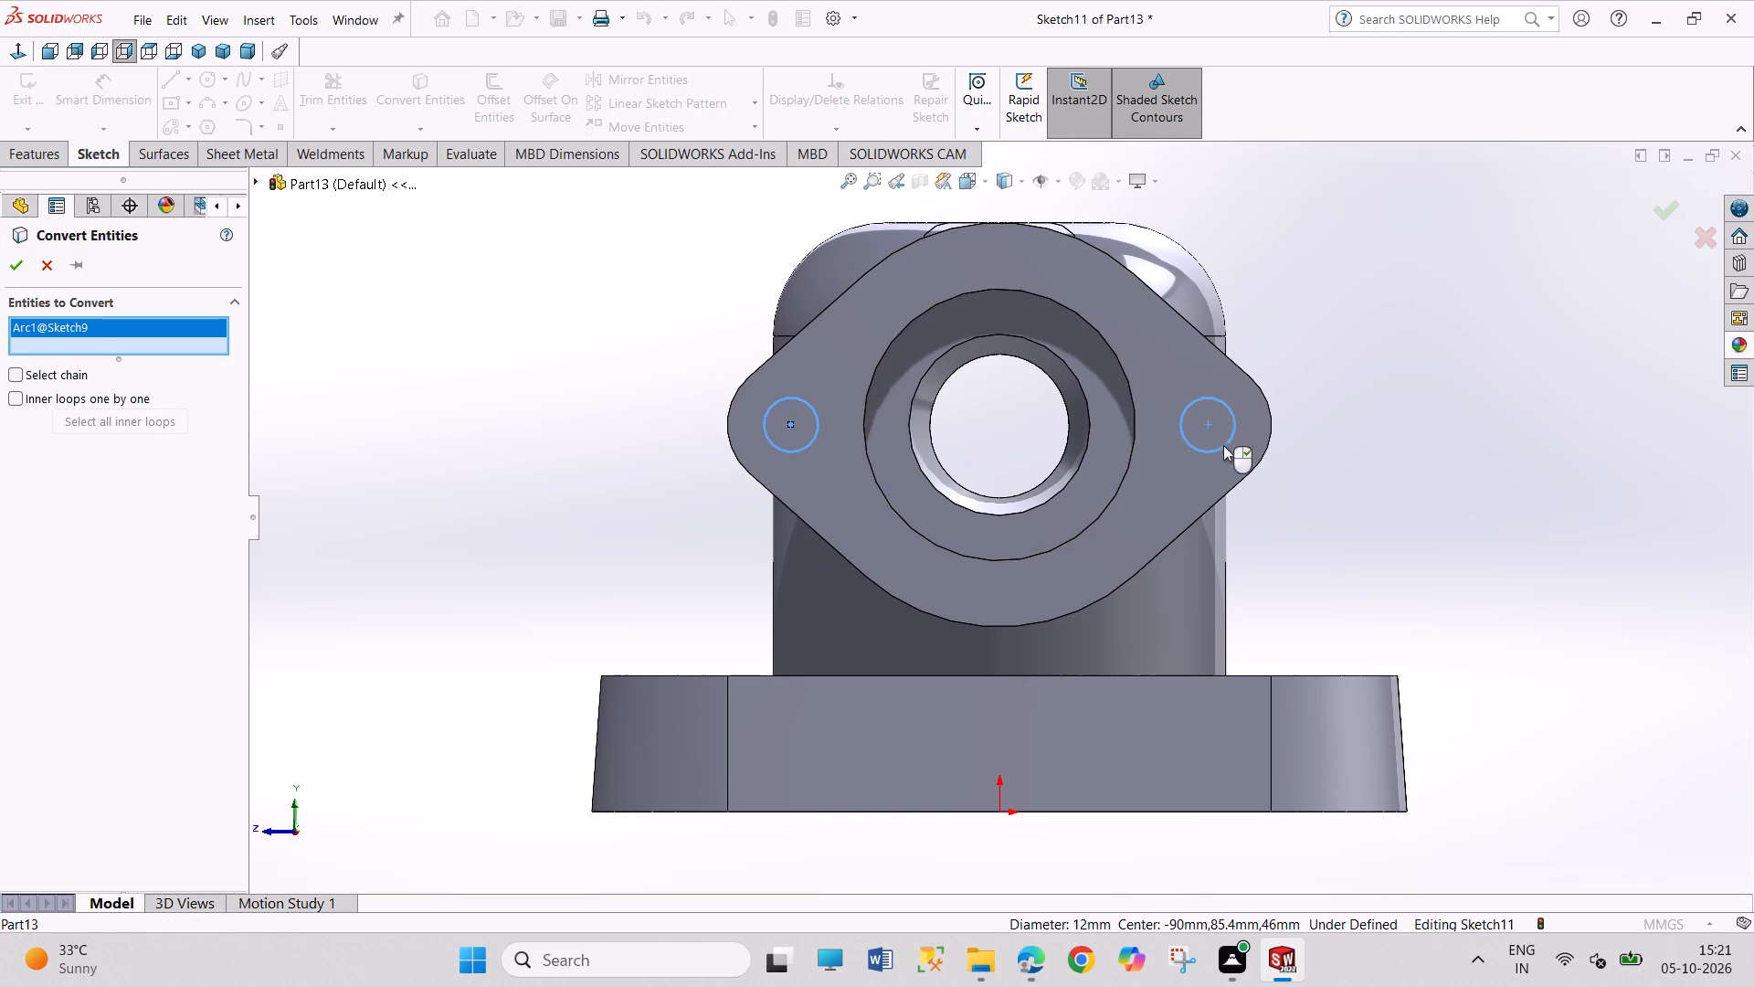
left_click(12, 260)
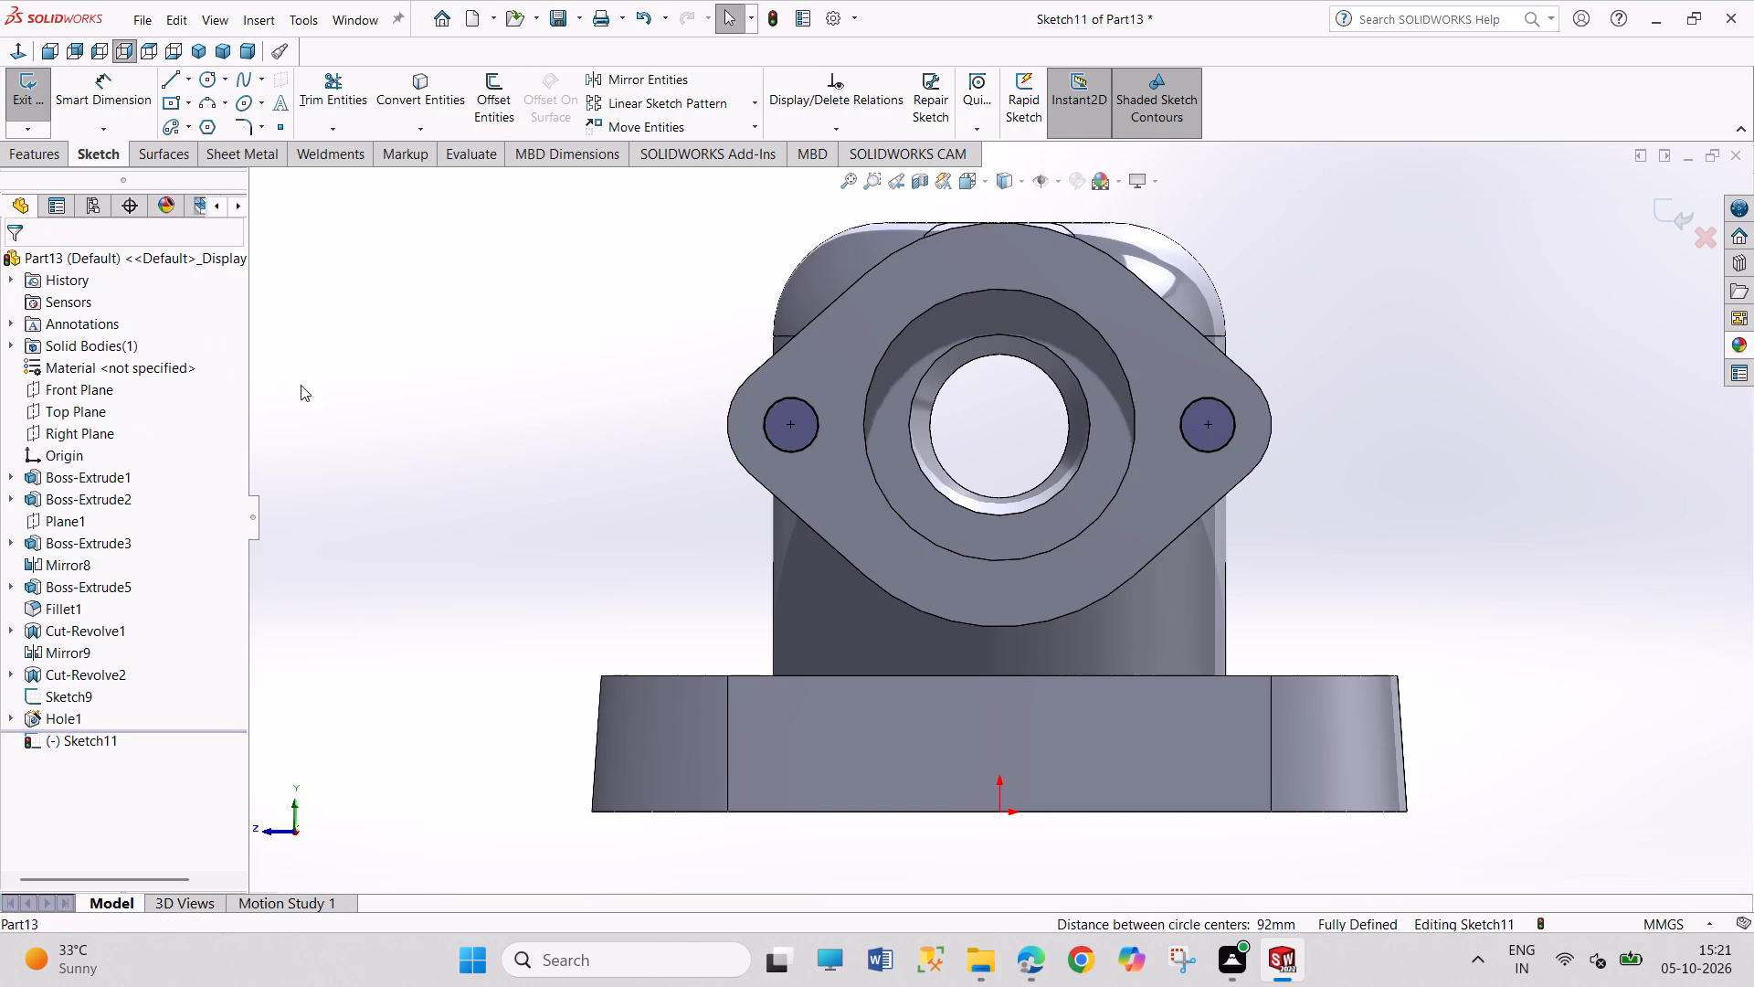
left_click_drag(368, 408, 453, 575)
left_click(20, 78)
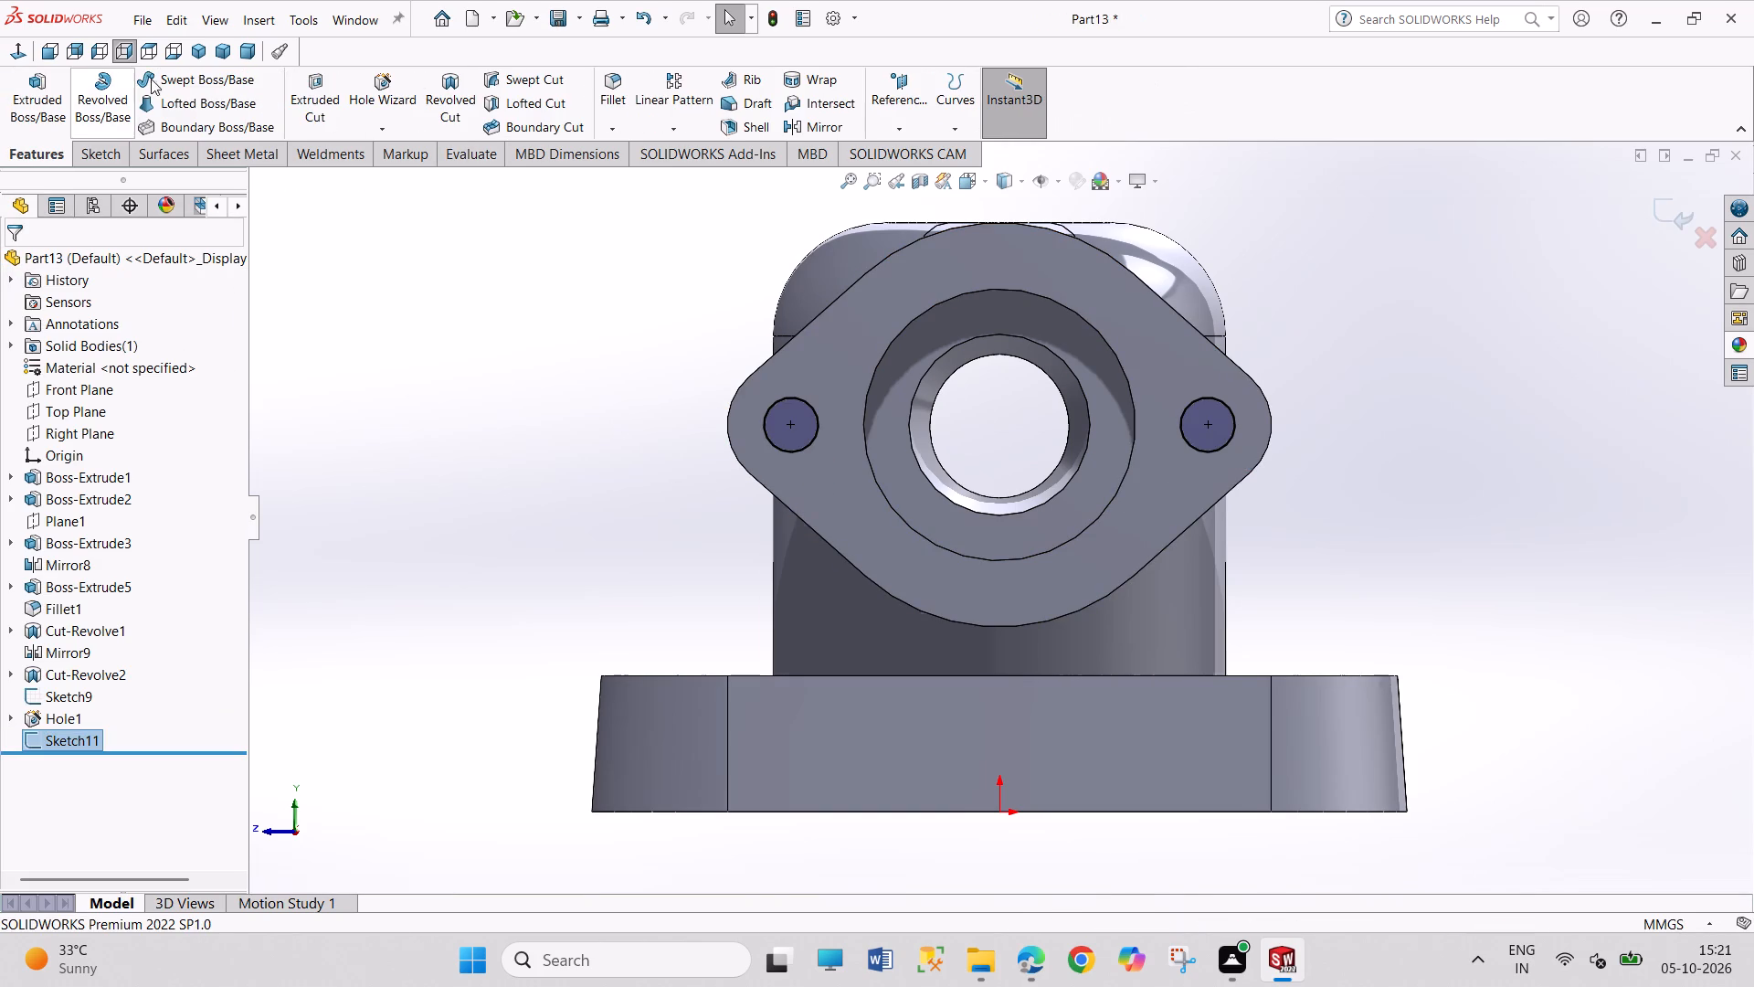
Place counterbored Hole Wizard holes, 12 mm with a 20 mm by 15 mm counterbore, at the two sketched circle centres on the opposite flange using a 3D sketch.
left_click(399, 107)
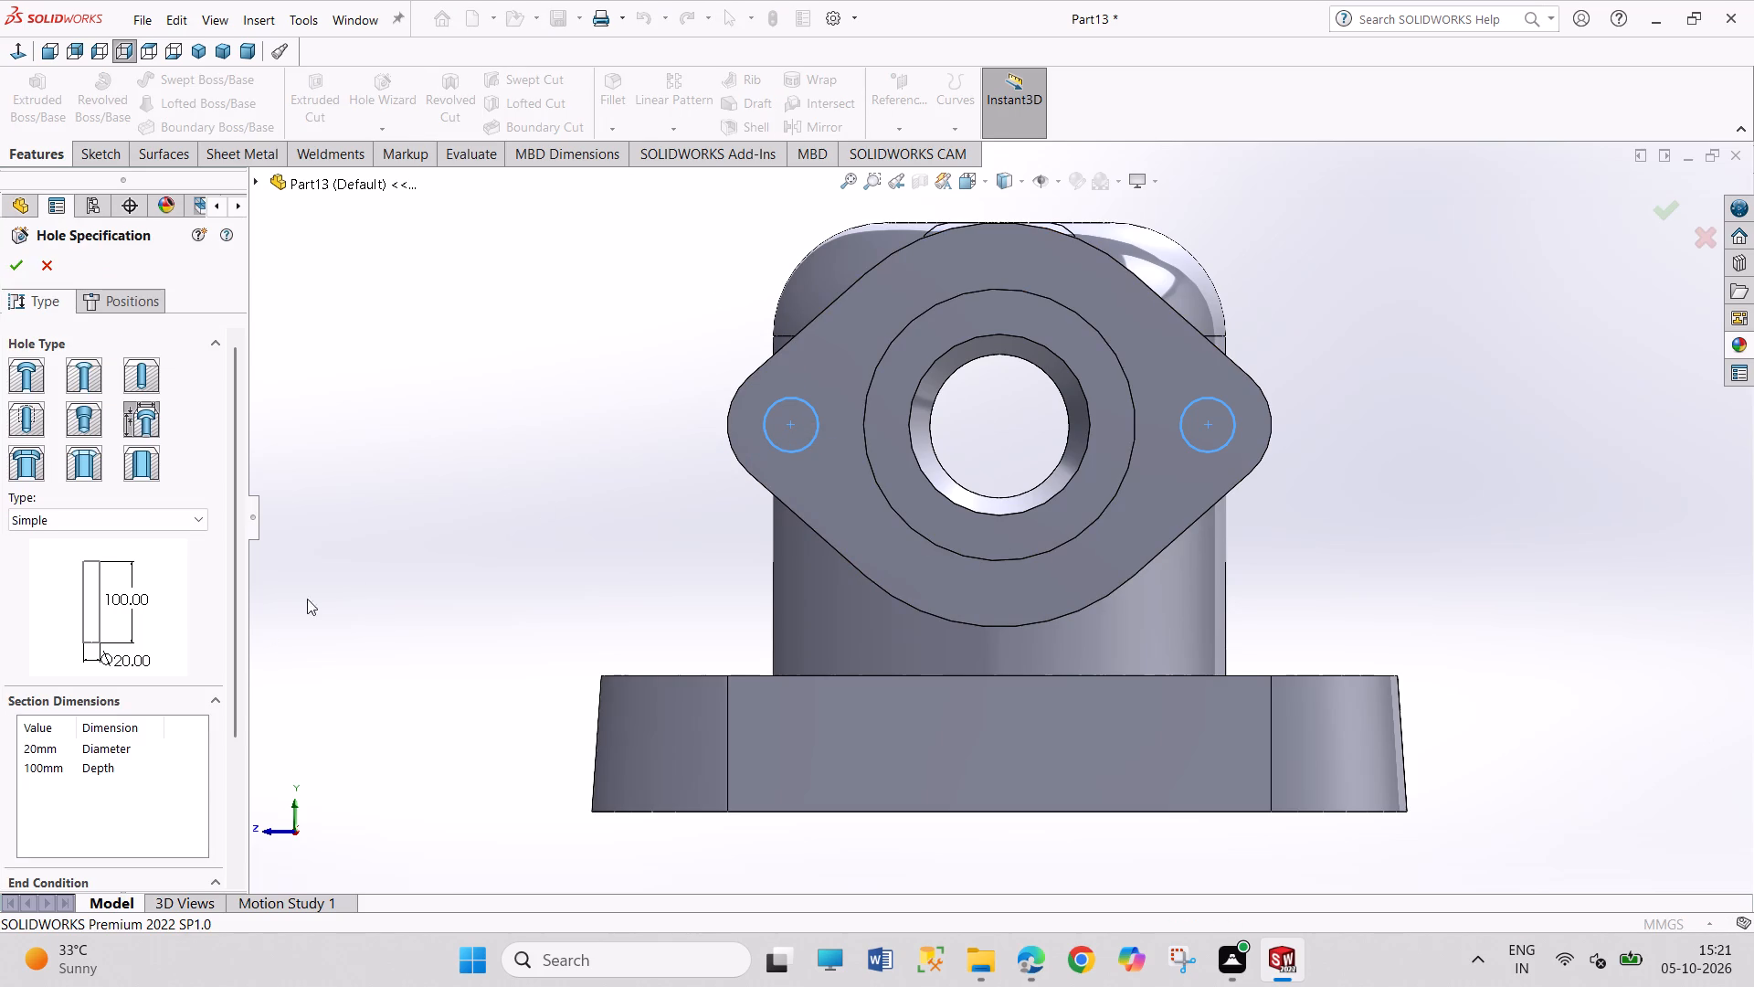
left_click(153, 522)
left_click(149, 644)
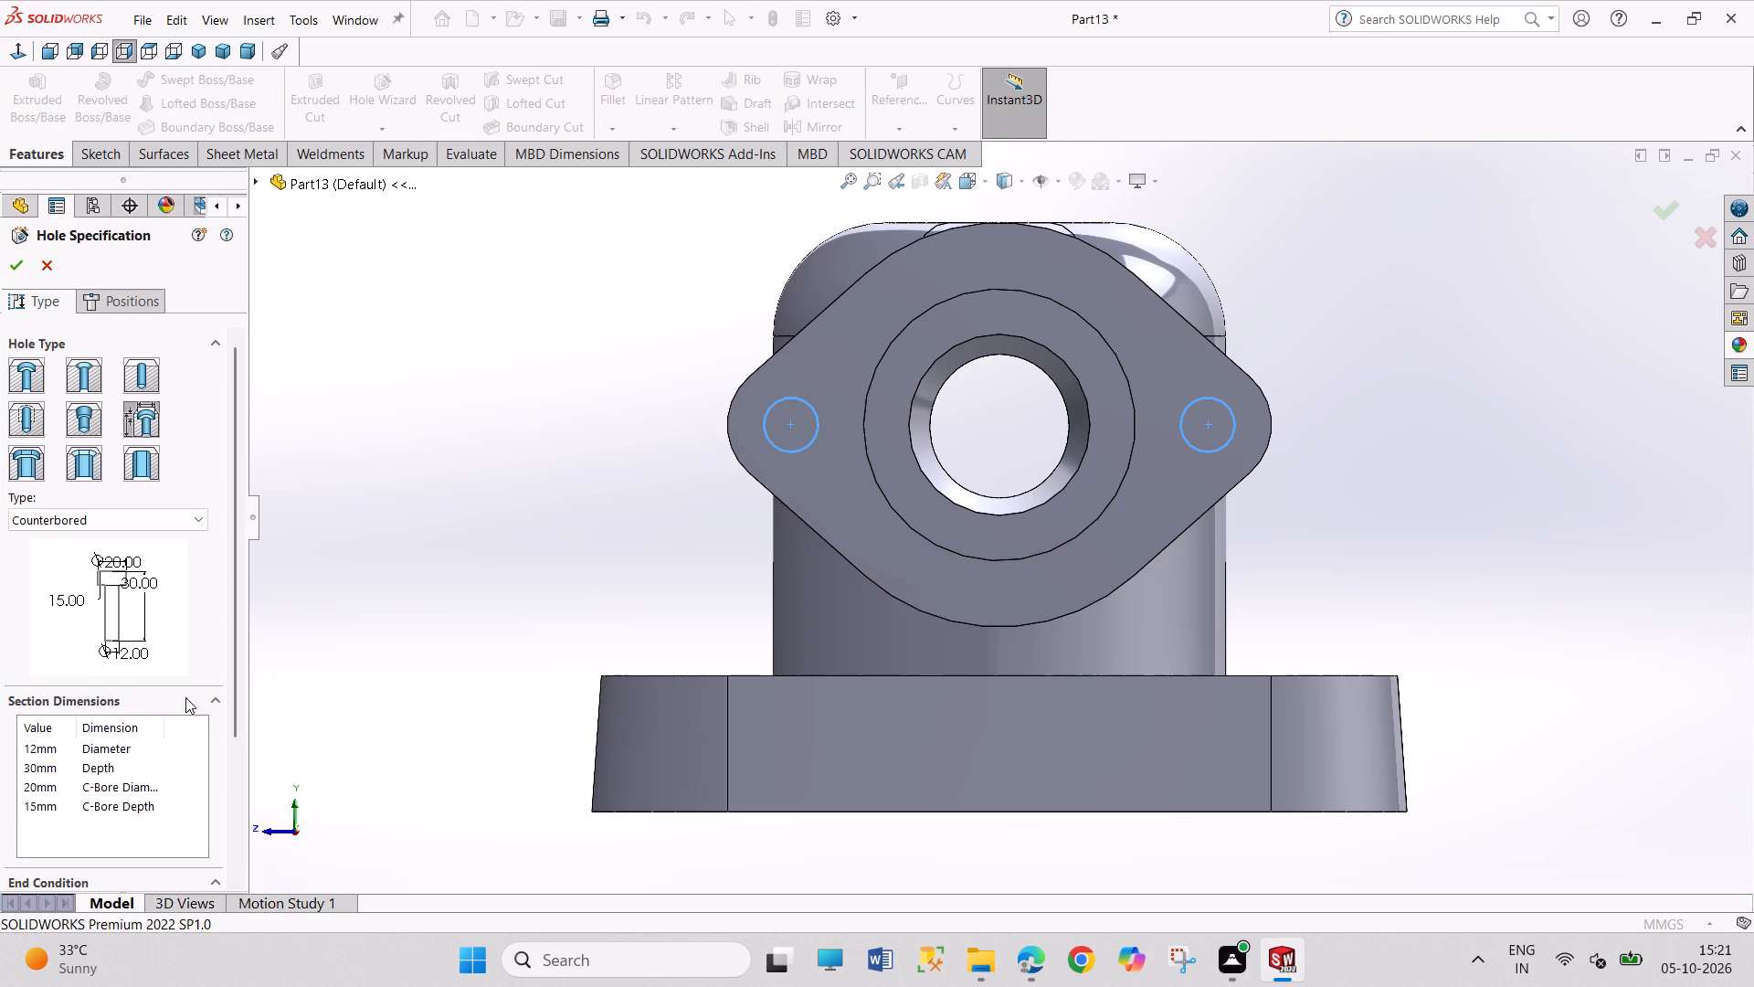
left_click(128, 298)
left_click(125, 491)
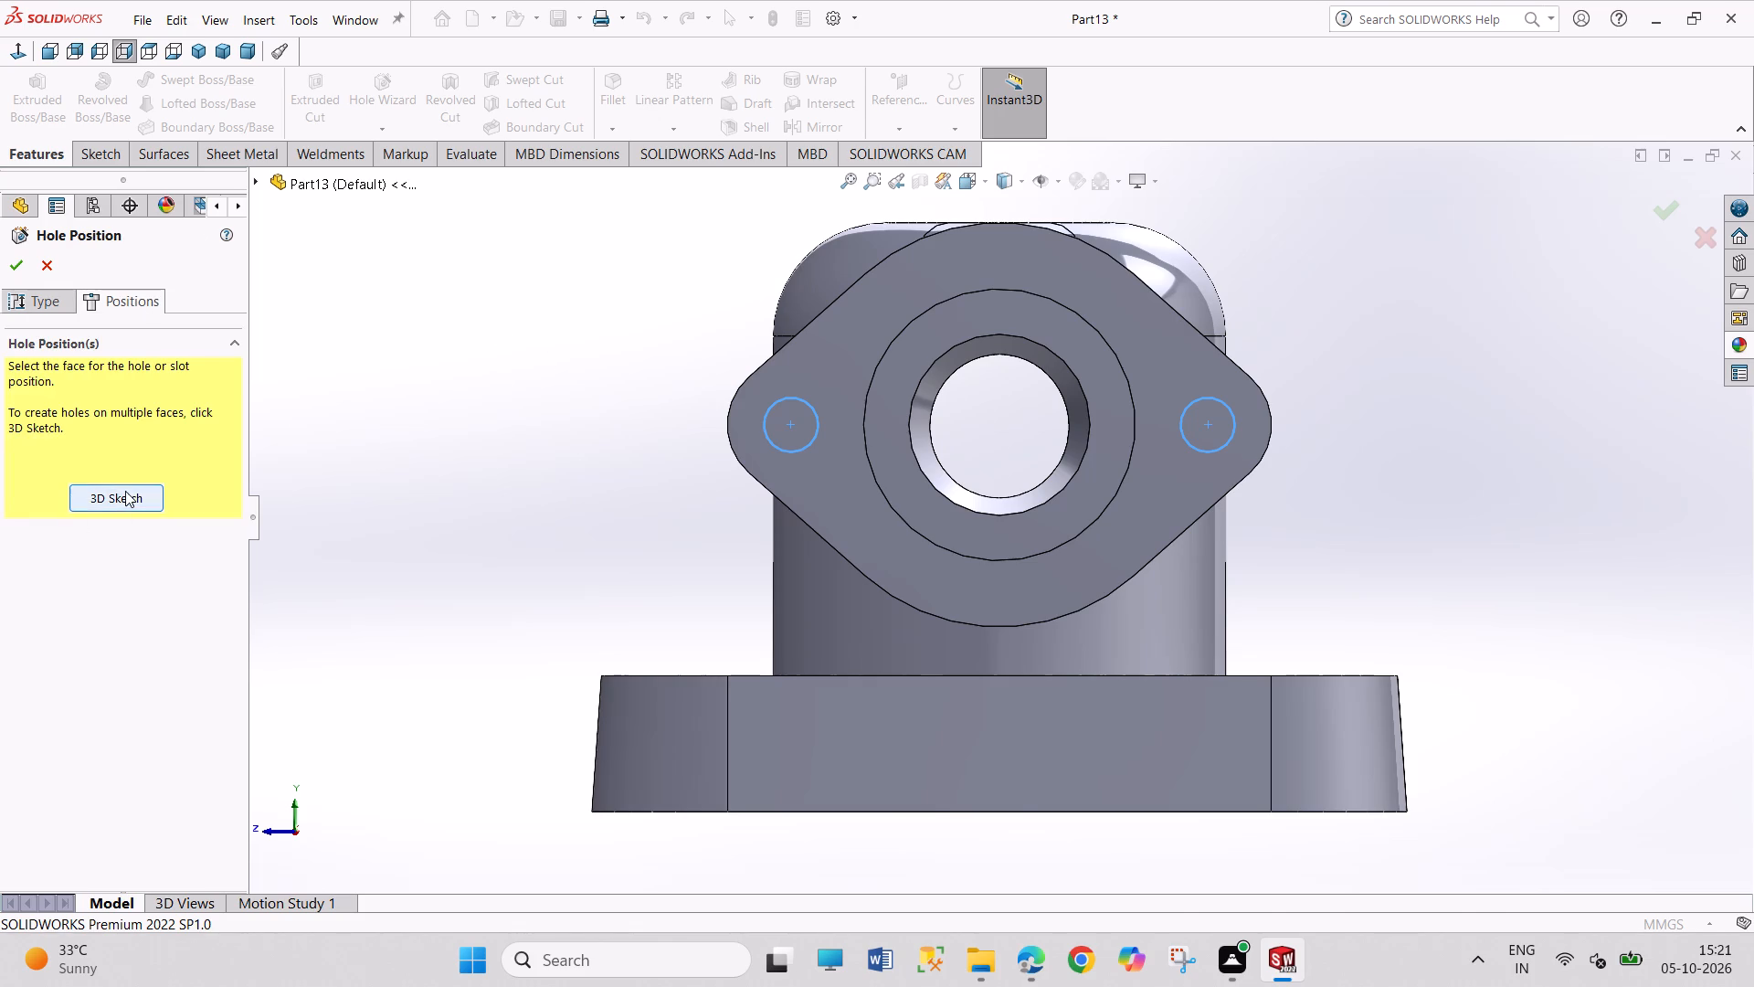
left_click(789, 426)
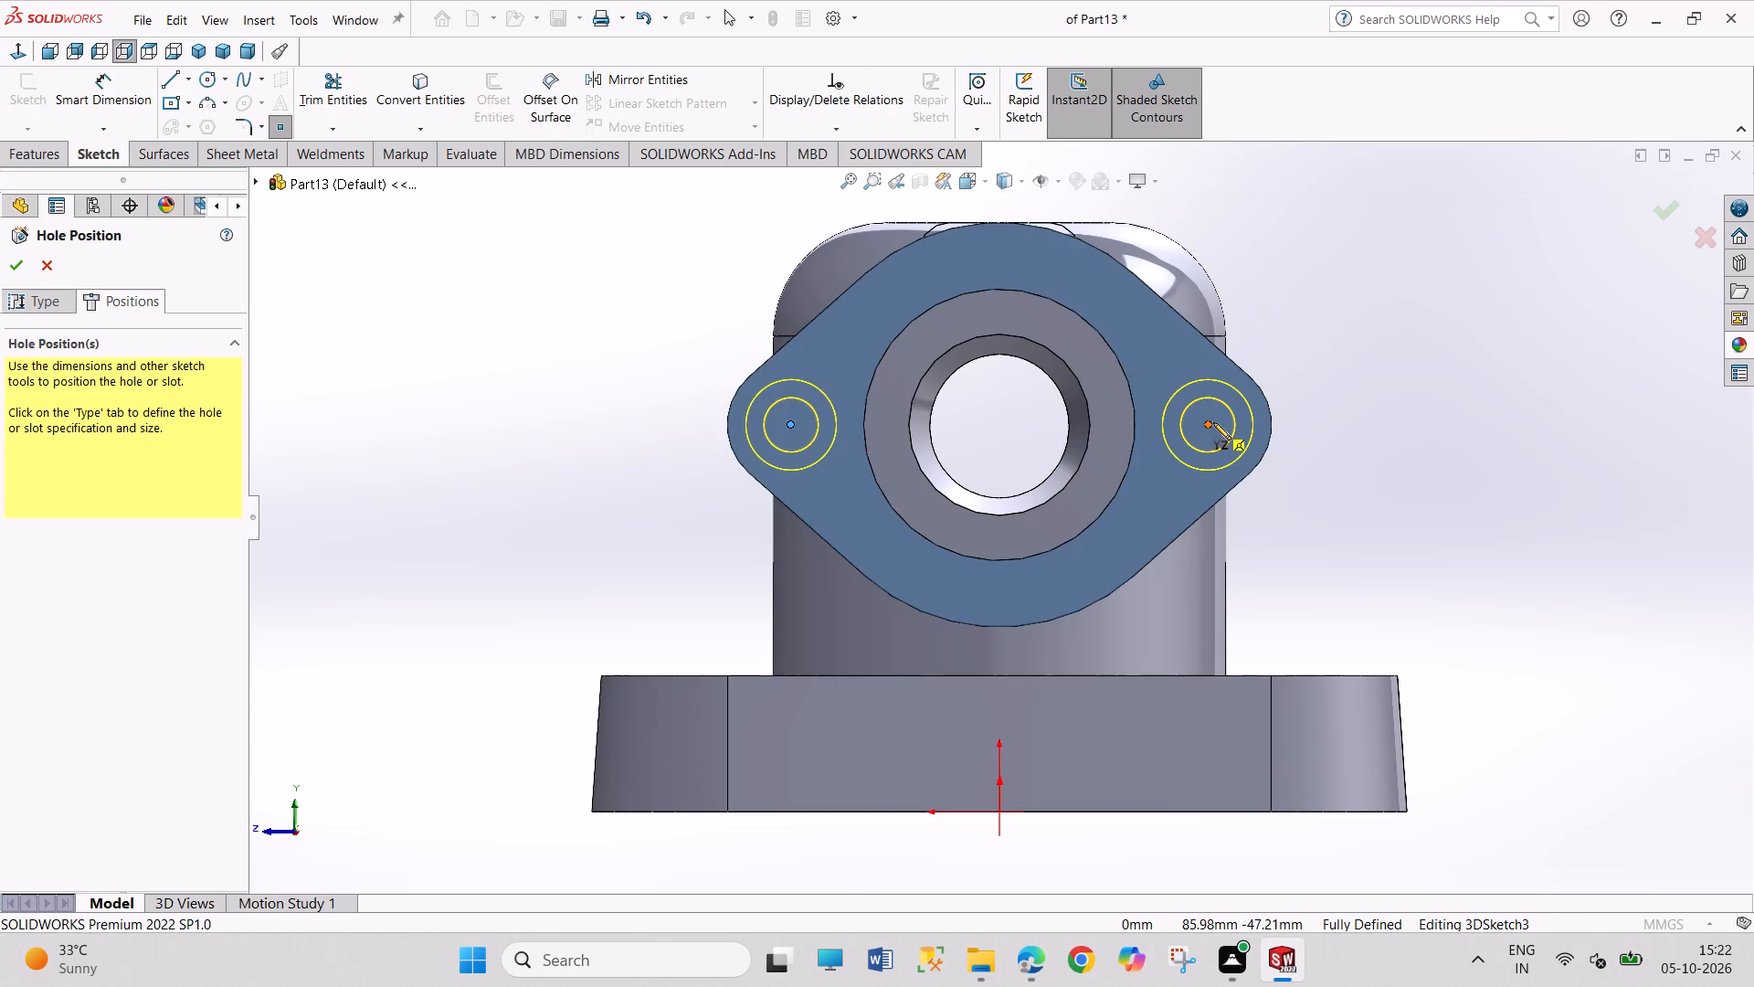
left_click(1206, 428)
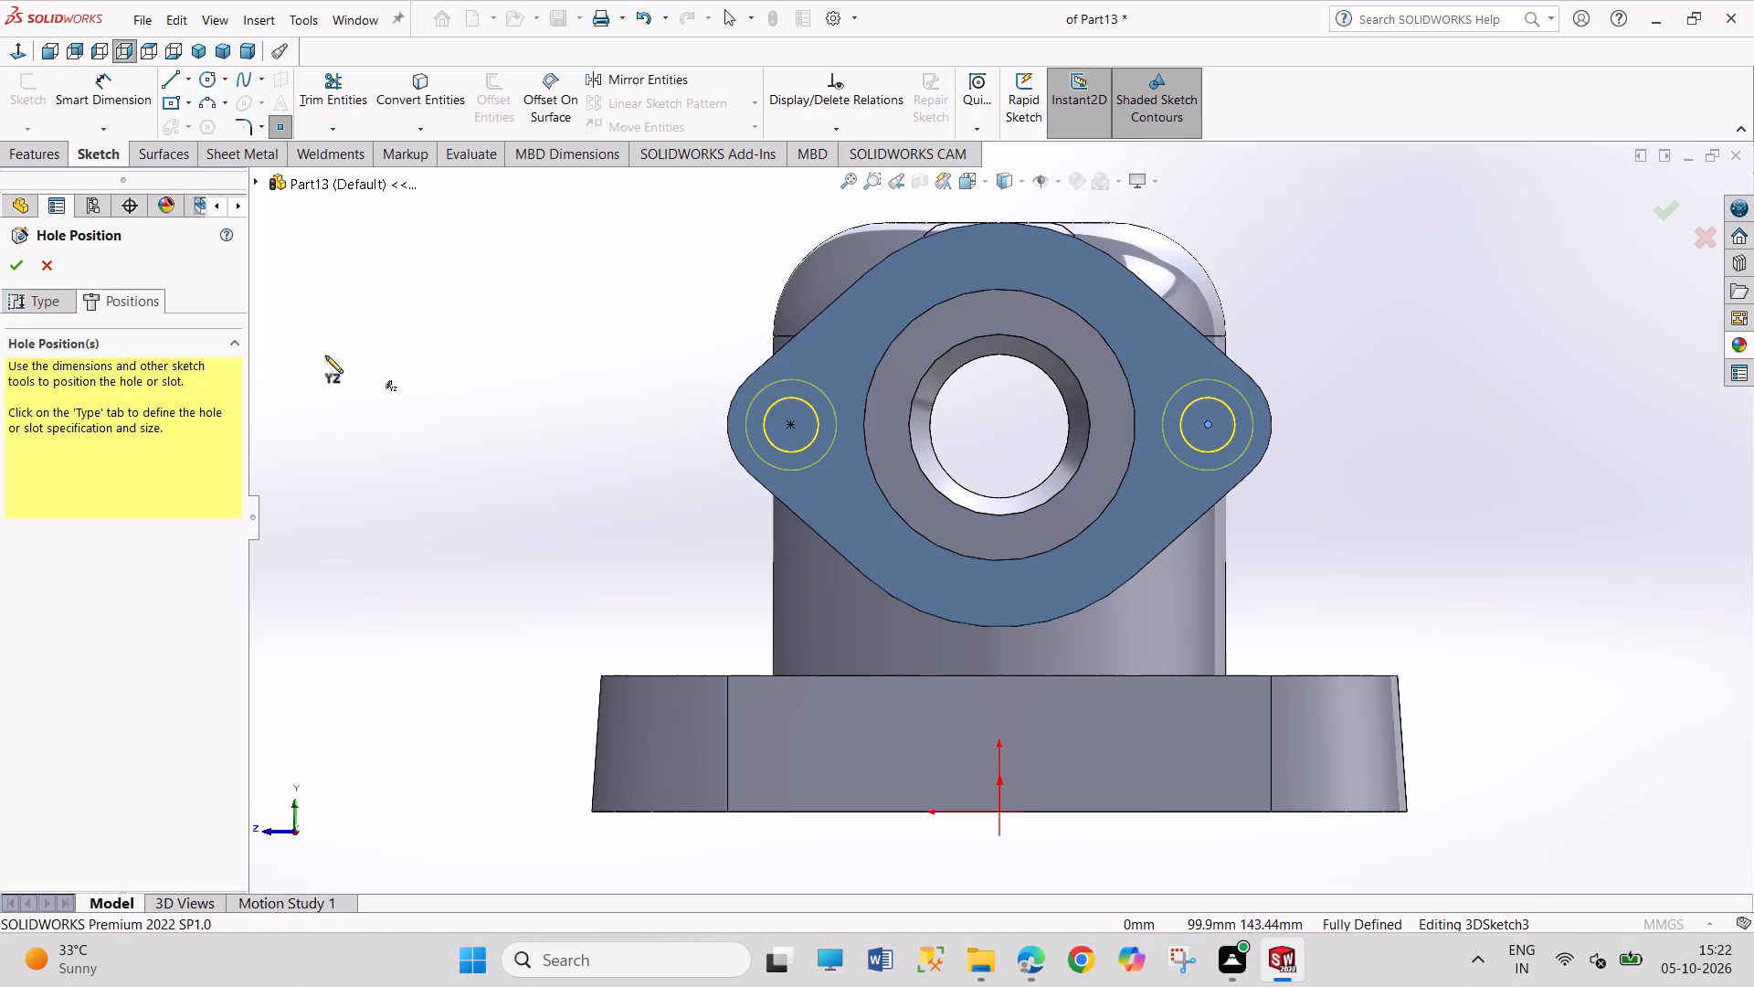
left_click(23, 261)
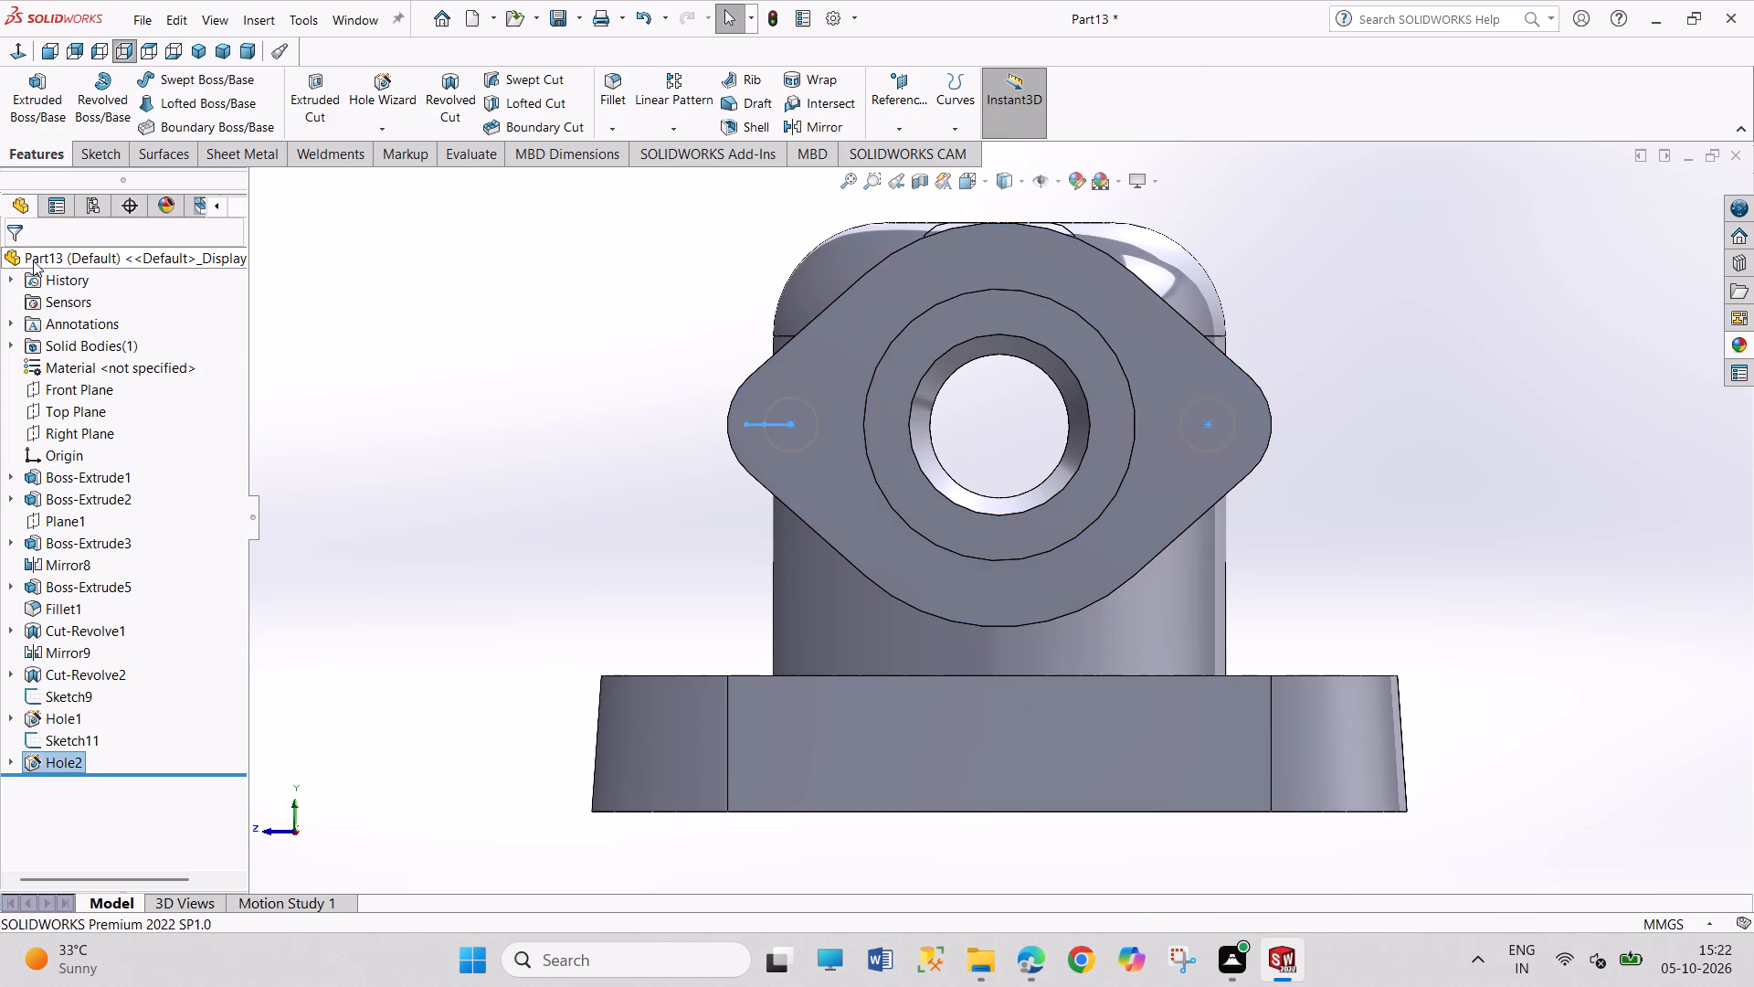
left_click_drag(405, 311, 470, 429)
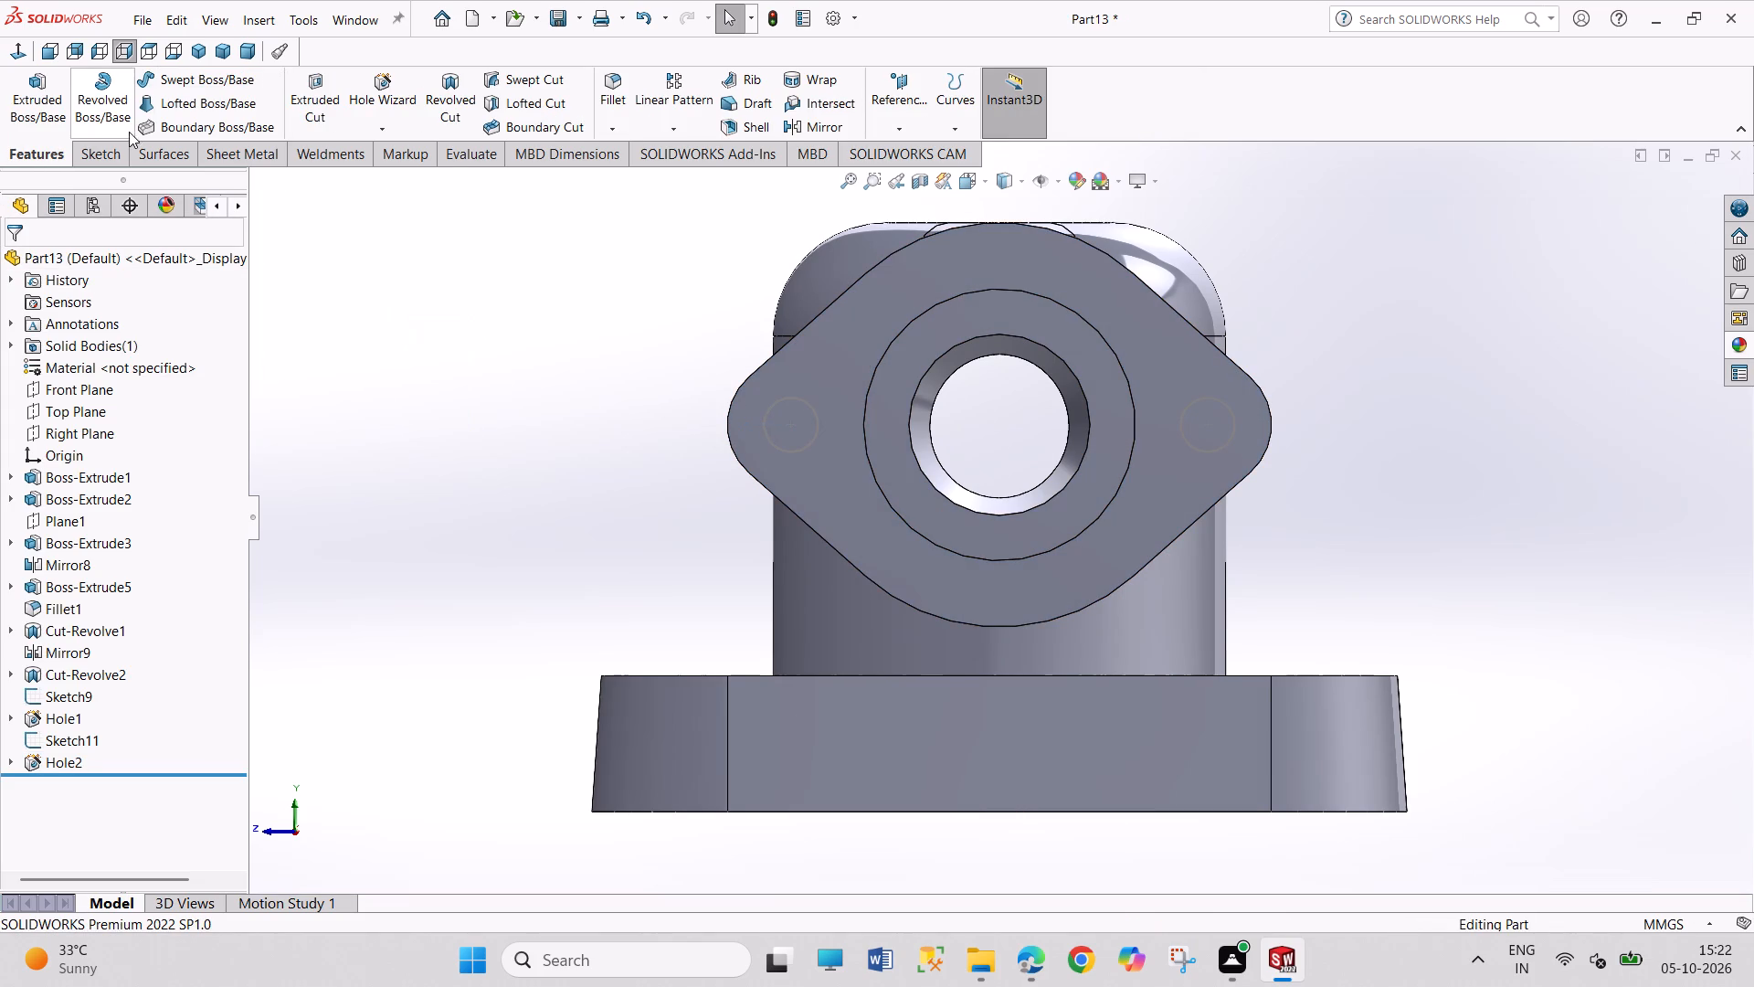
Repeat the counterbored hole feature on the same flange face from an isometric view, positioning both 12 mm holes at the circle centres with a 3D sketch.
left_click(198, 60)
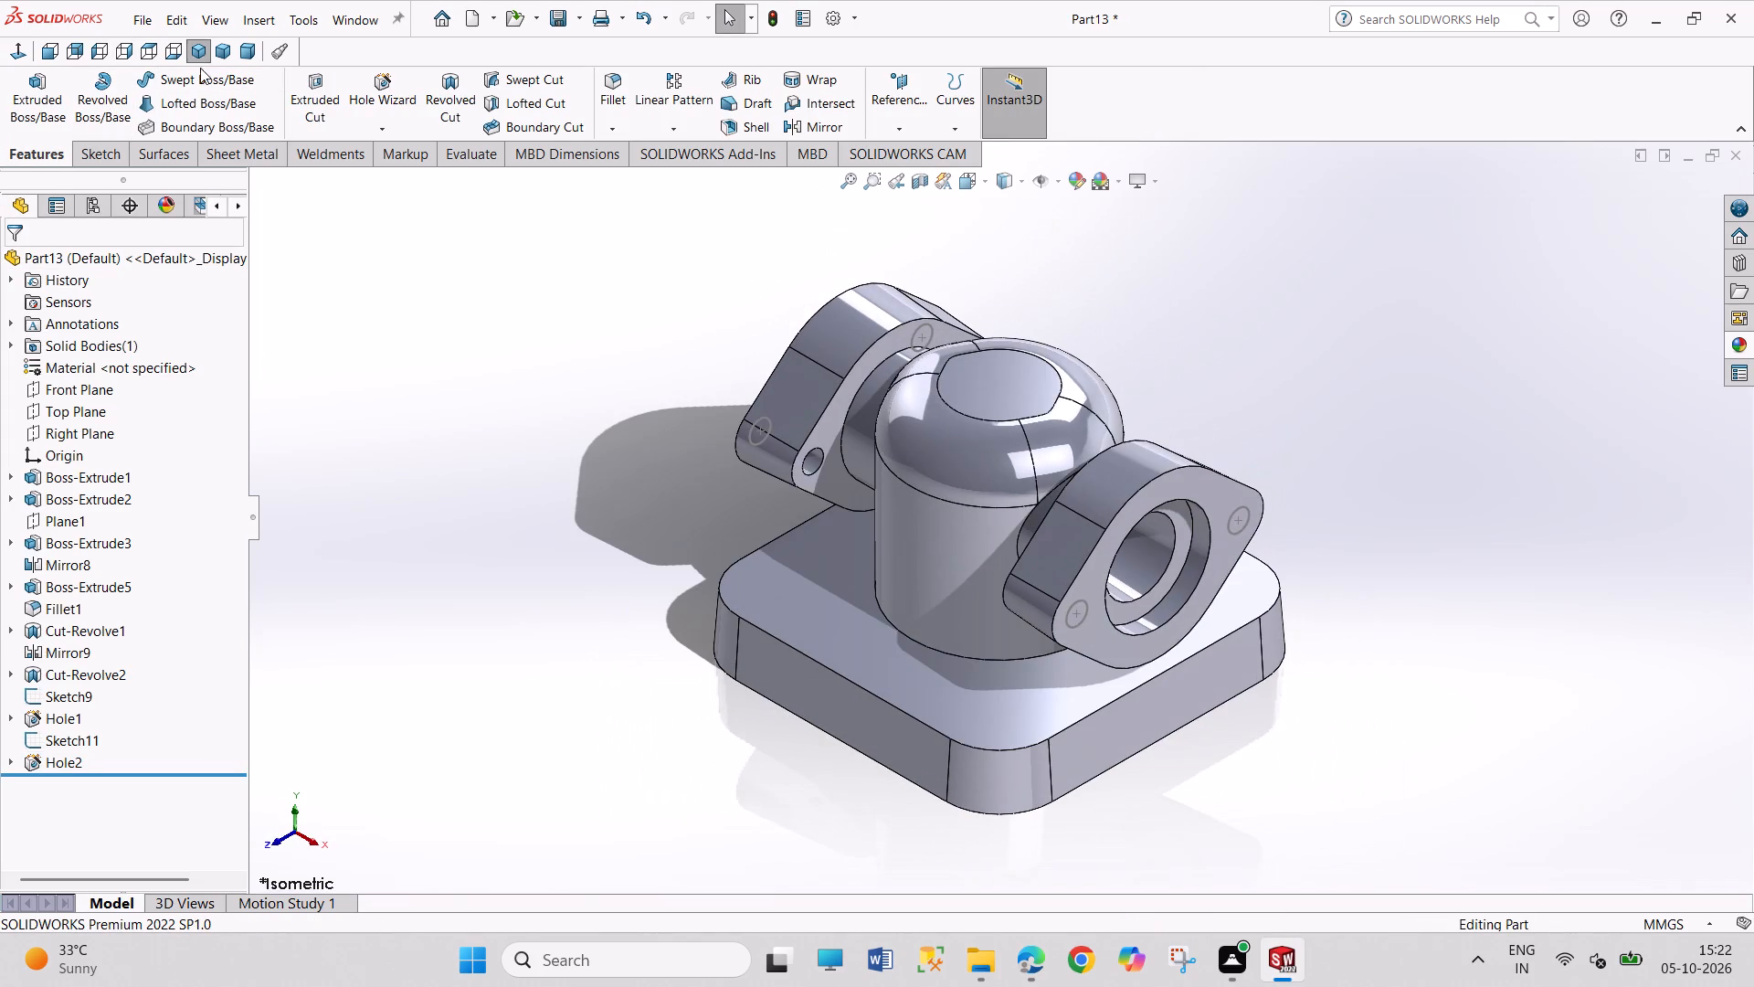
left_click_drag(315, 324, 395, 470)
left_click(378, 89)
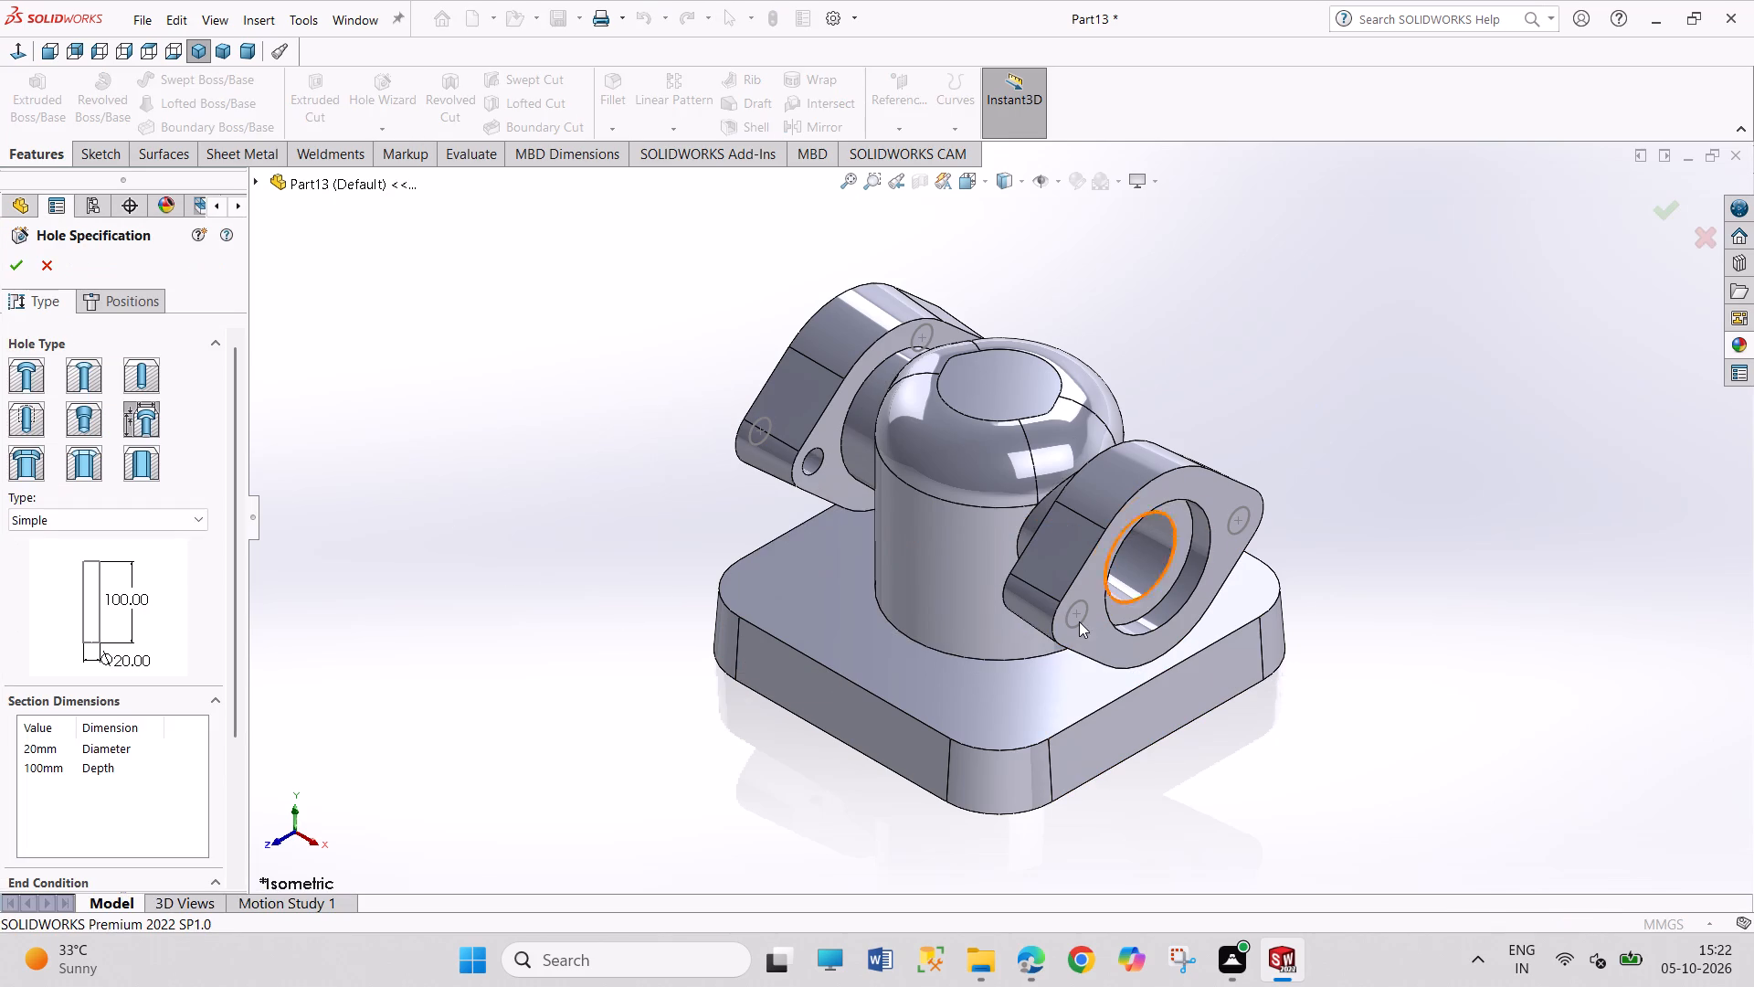
left_click(103, 519)
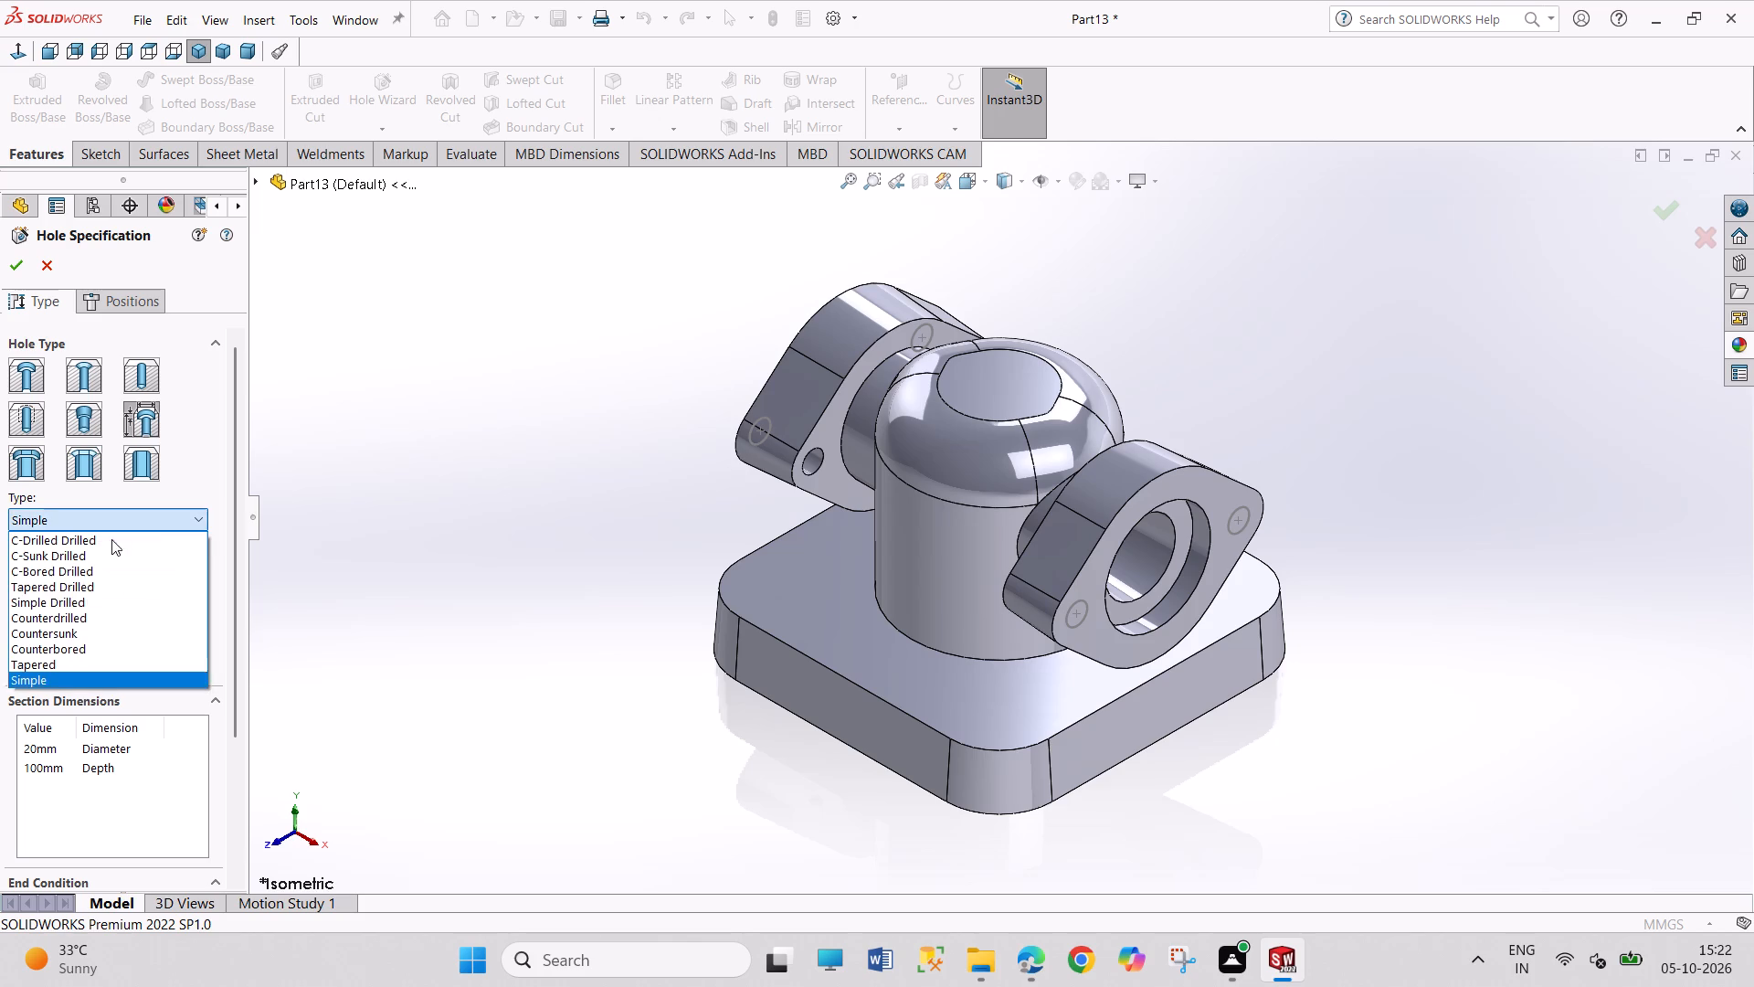
left_click(117, 649)
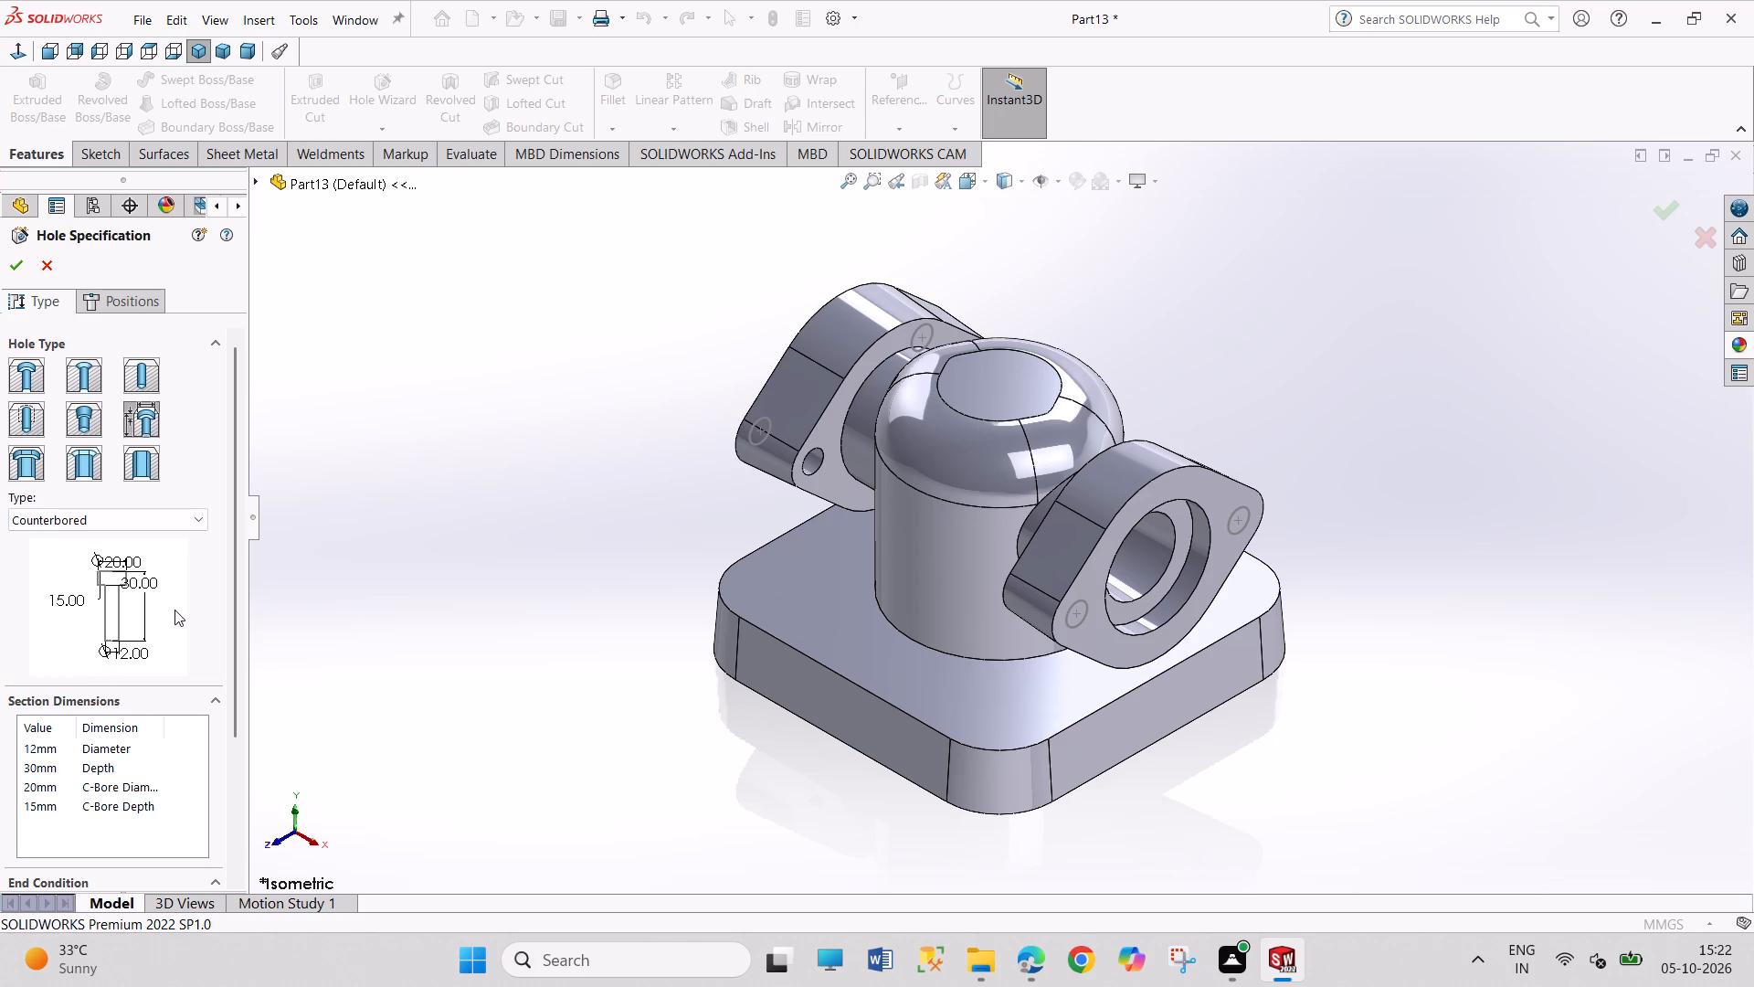
left_click(126, 284)
left_click(128, 306)
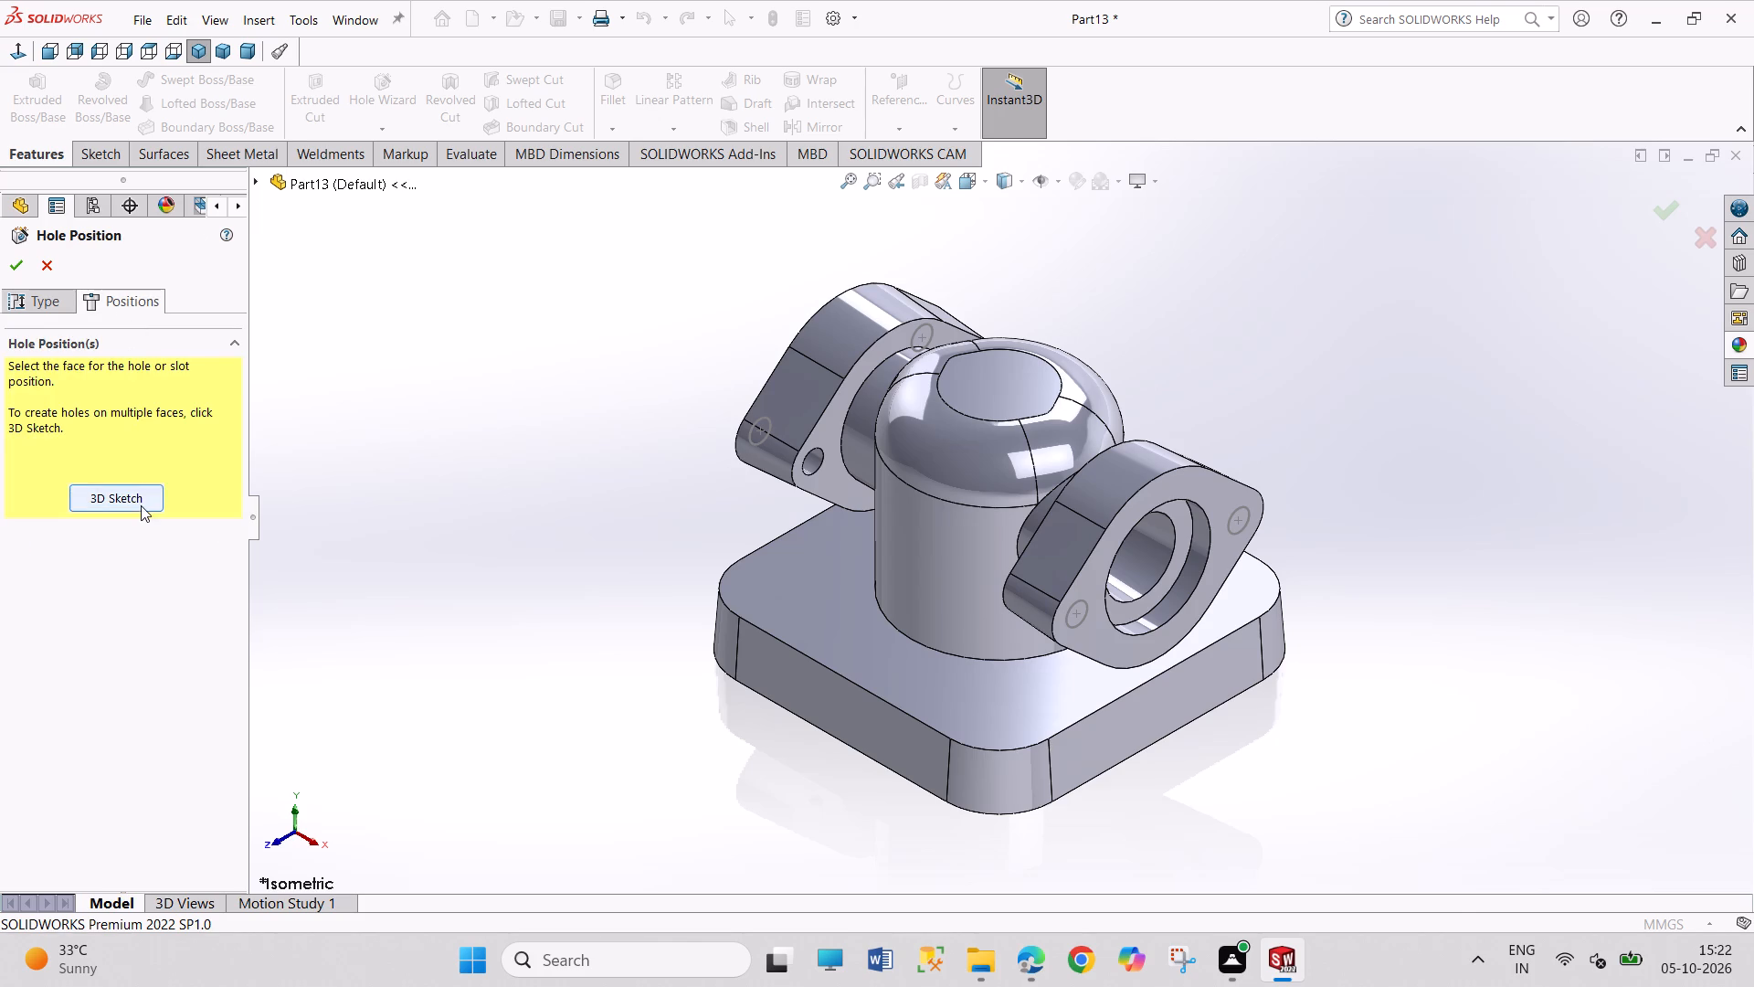
left_click(141, 505)
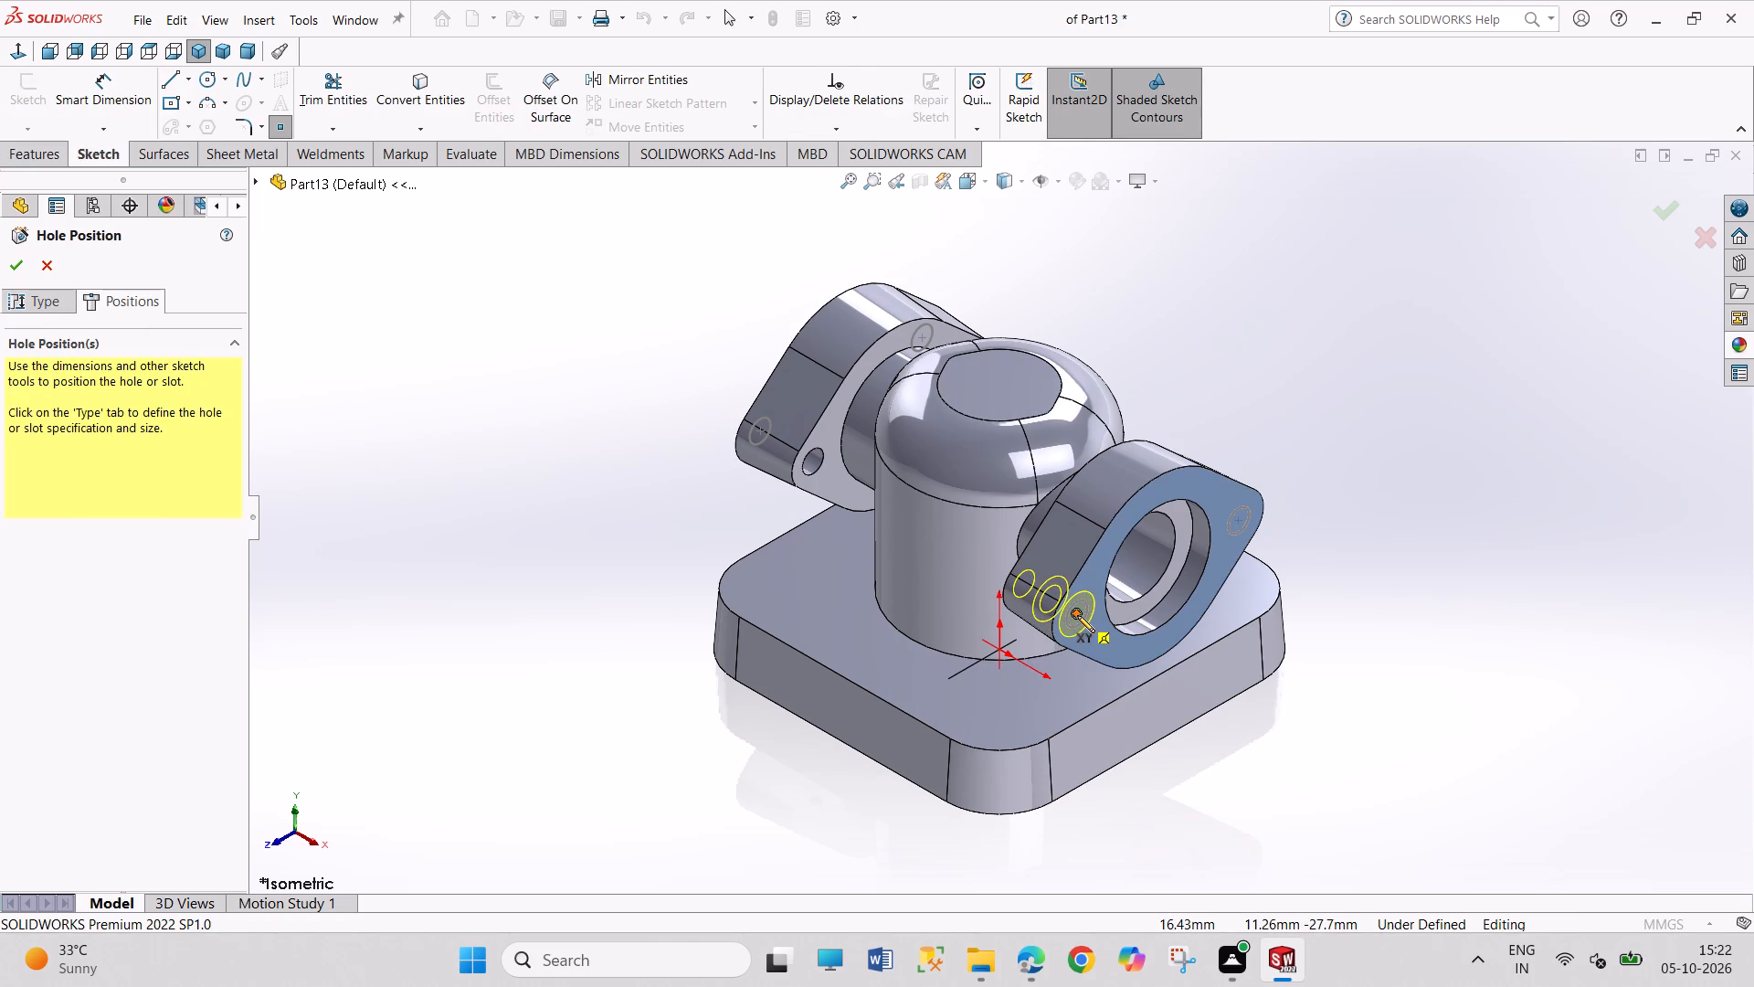
left_click(1077, 615)
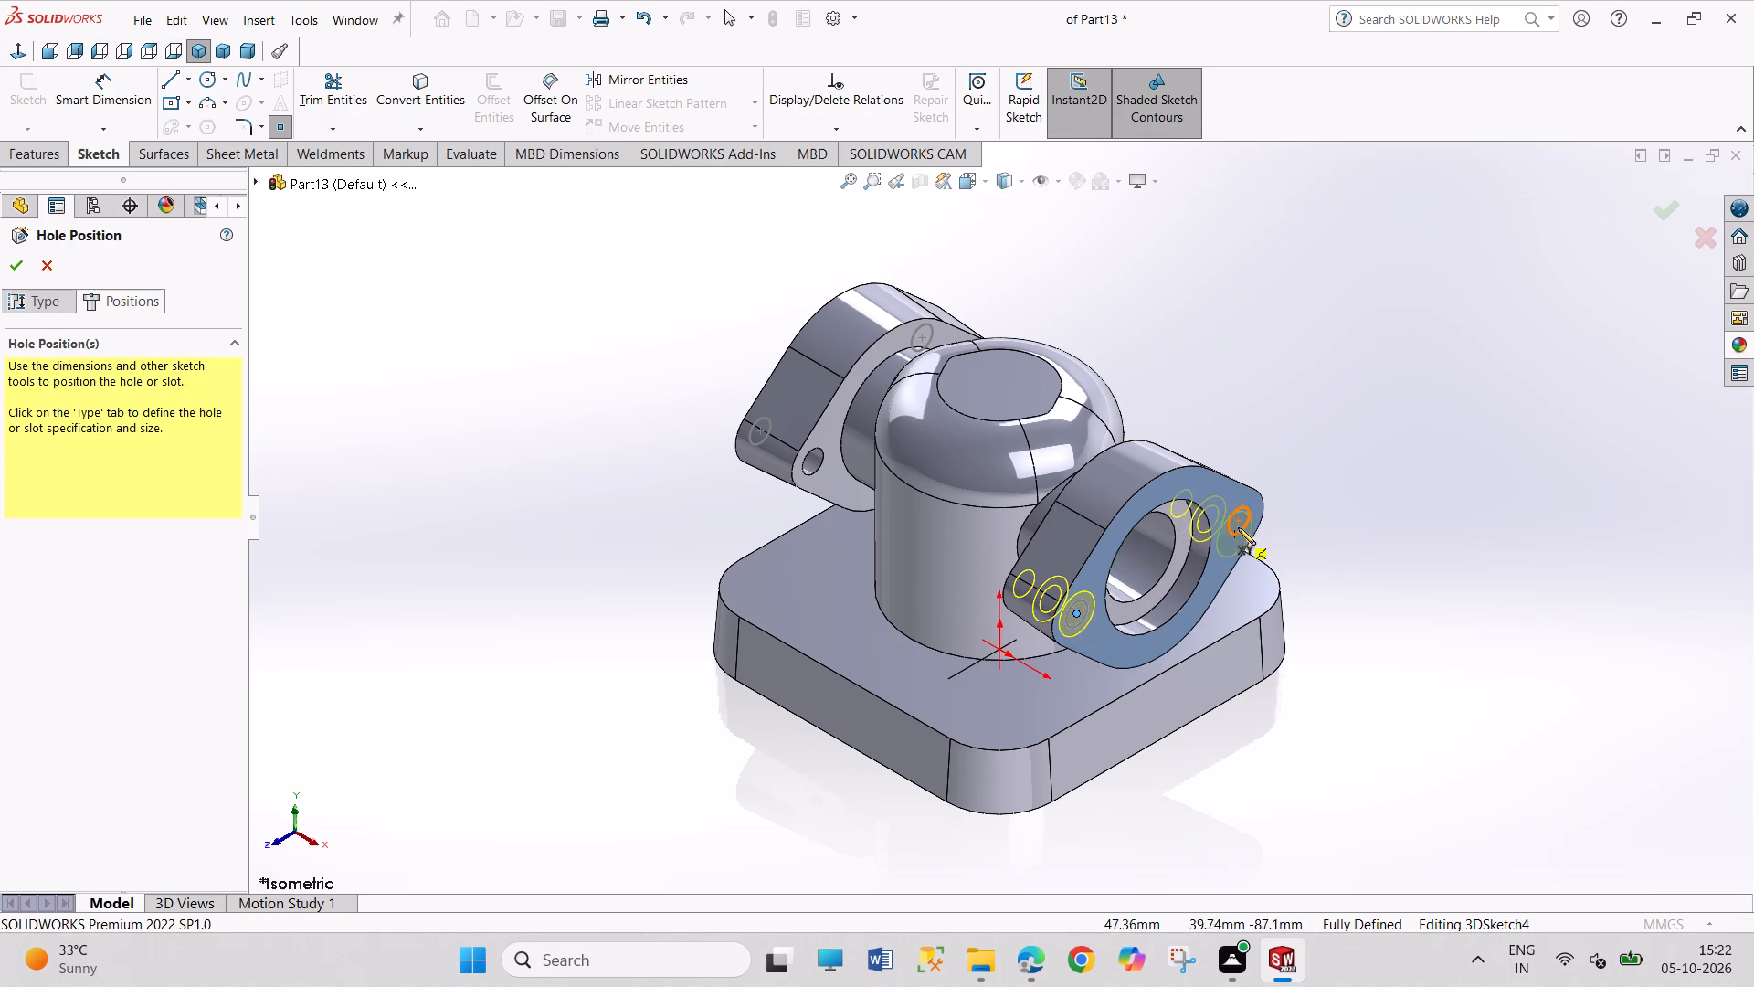
left_click(1239, 521)
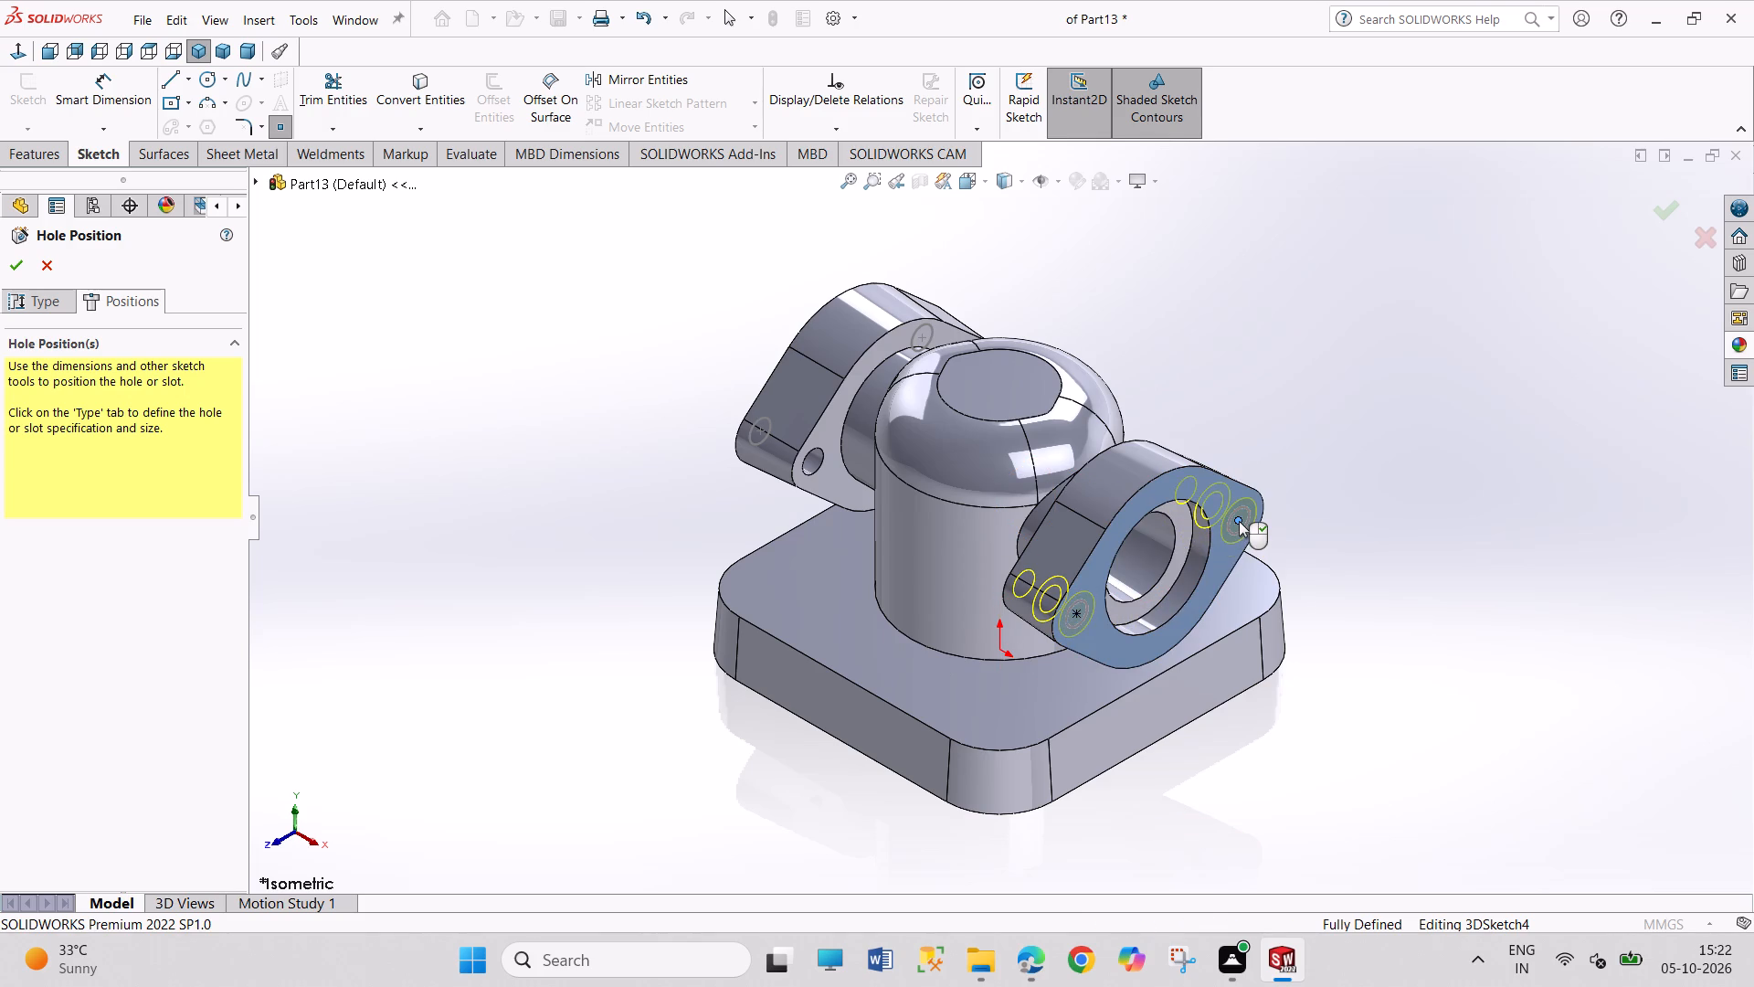
left_click(8, 265)
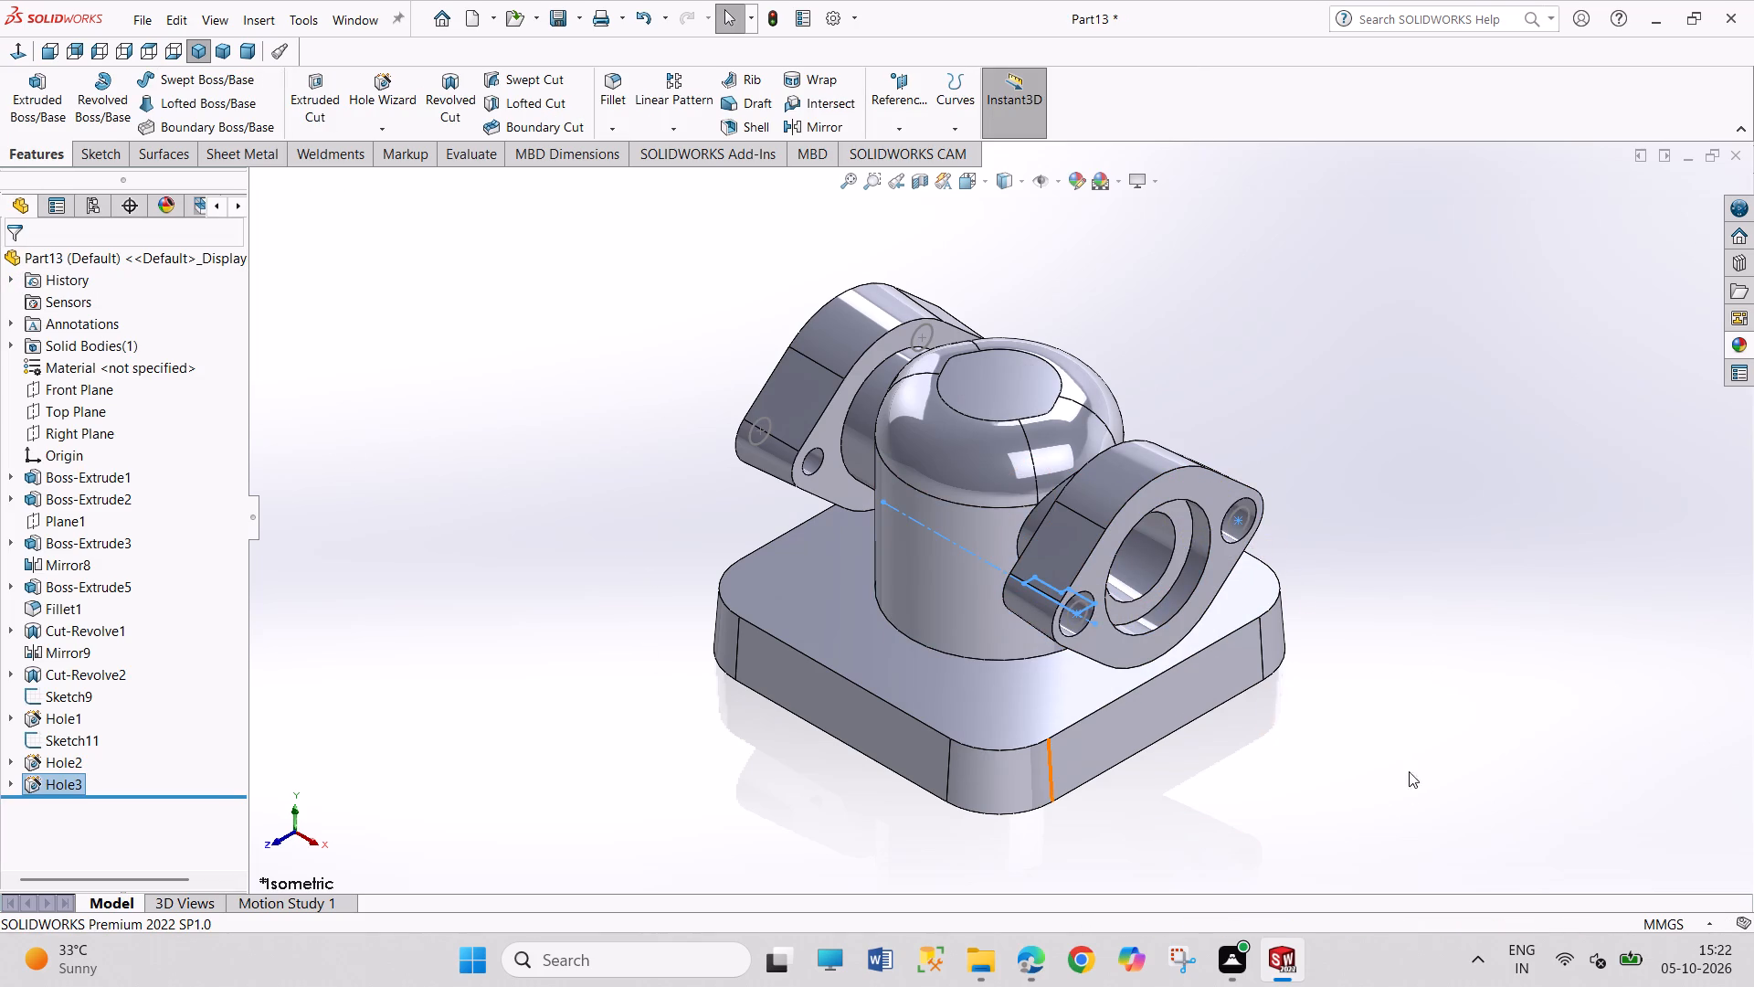
Examine the counterbored holes in the flanges from several angles and return to the isometric view.
scroll(1371, 588, "down", 3)
middle_click_drag(1243, 541, 1224, 536)
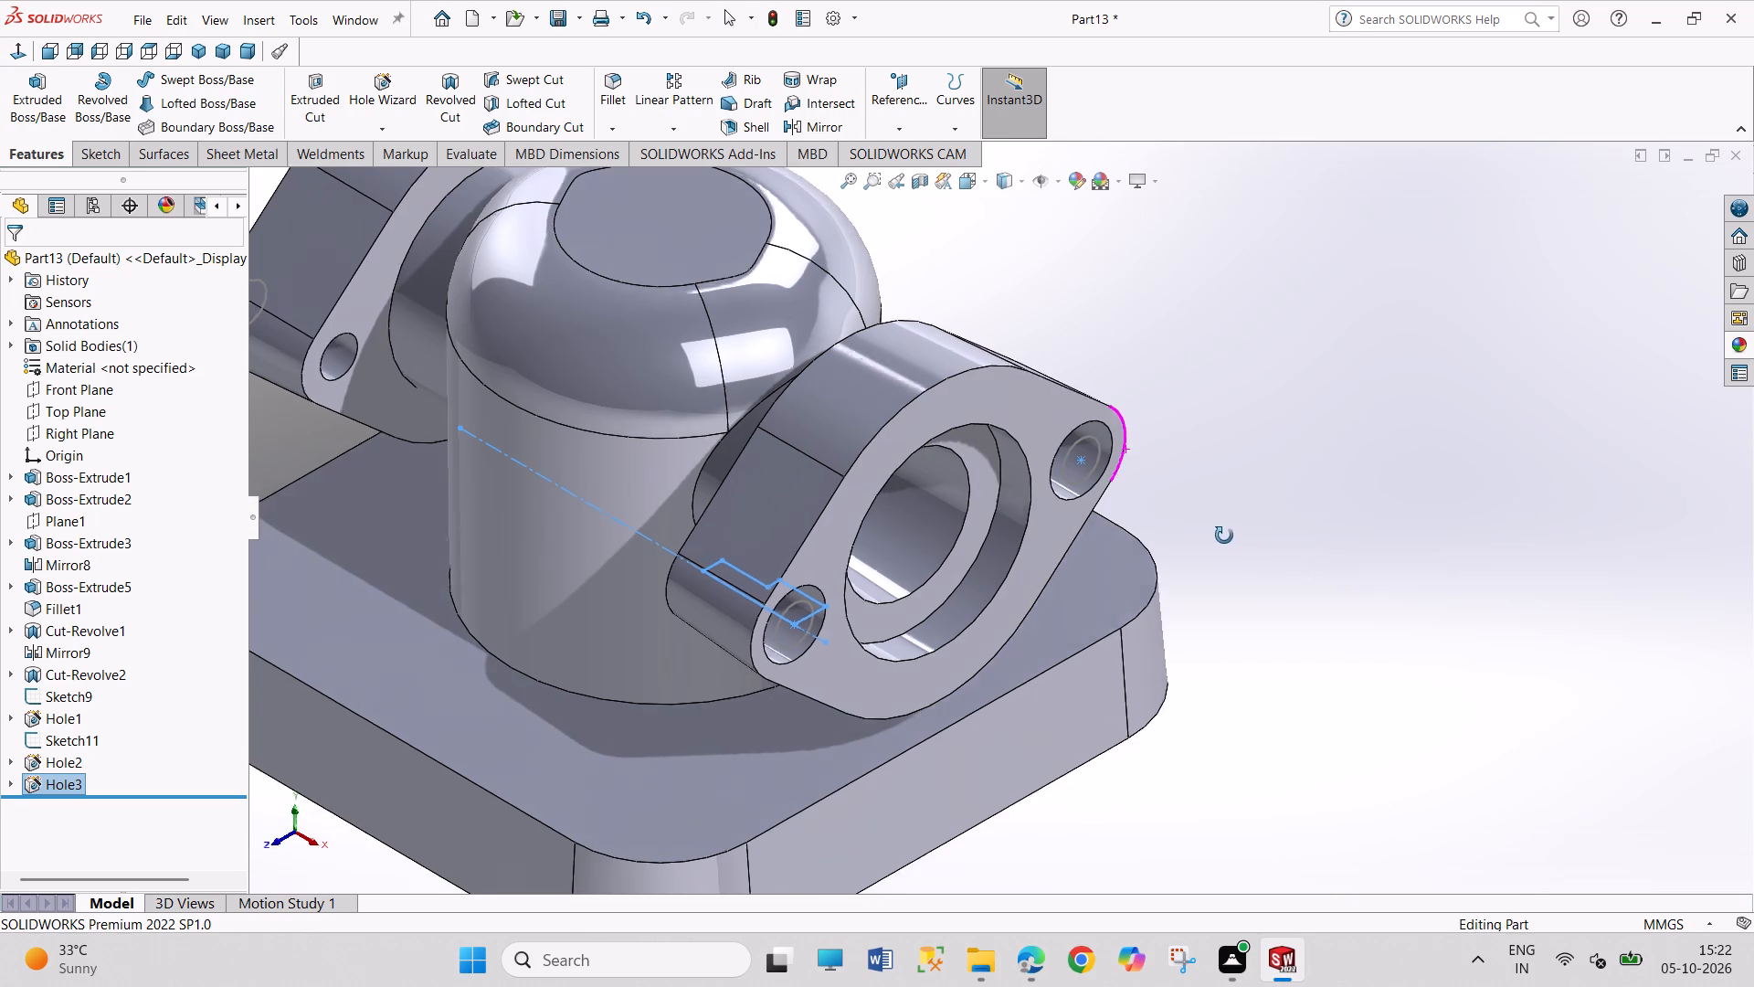
middle_click_drag(1224, 536, 1023, 739)
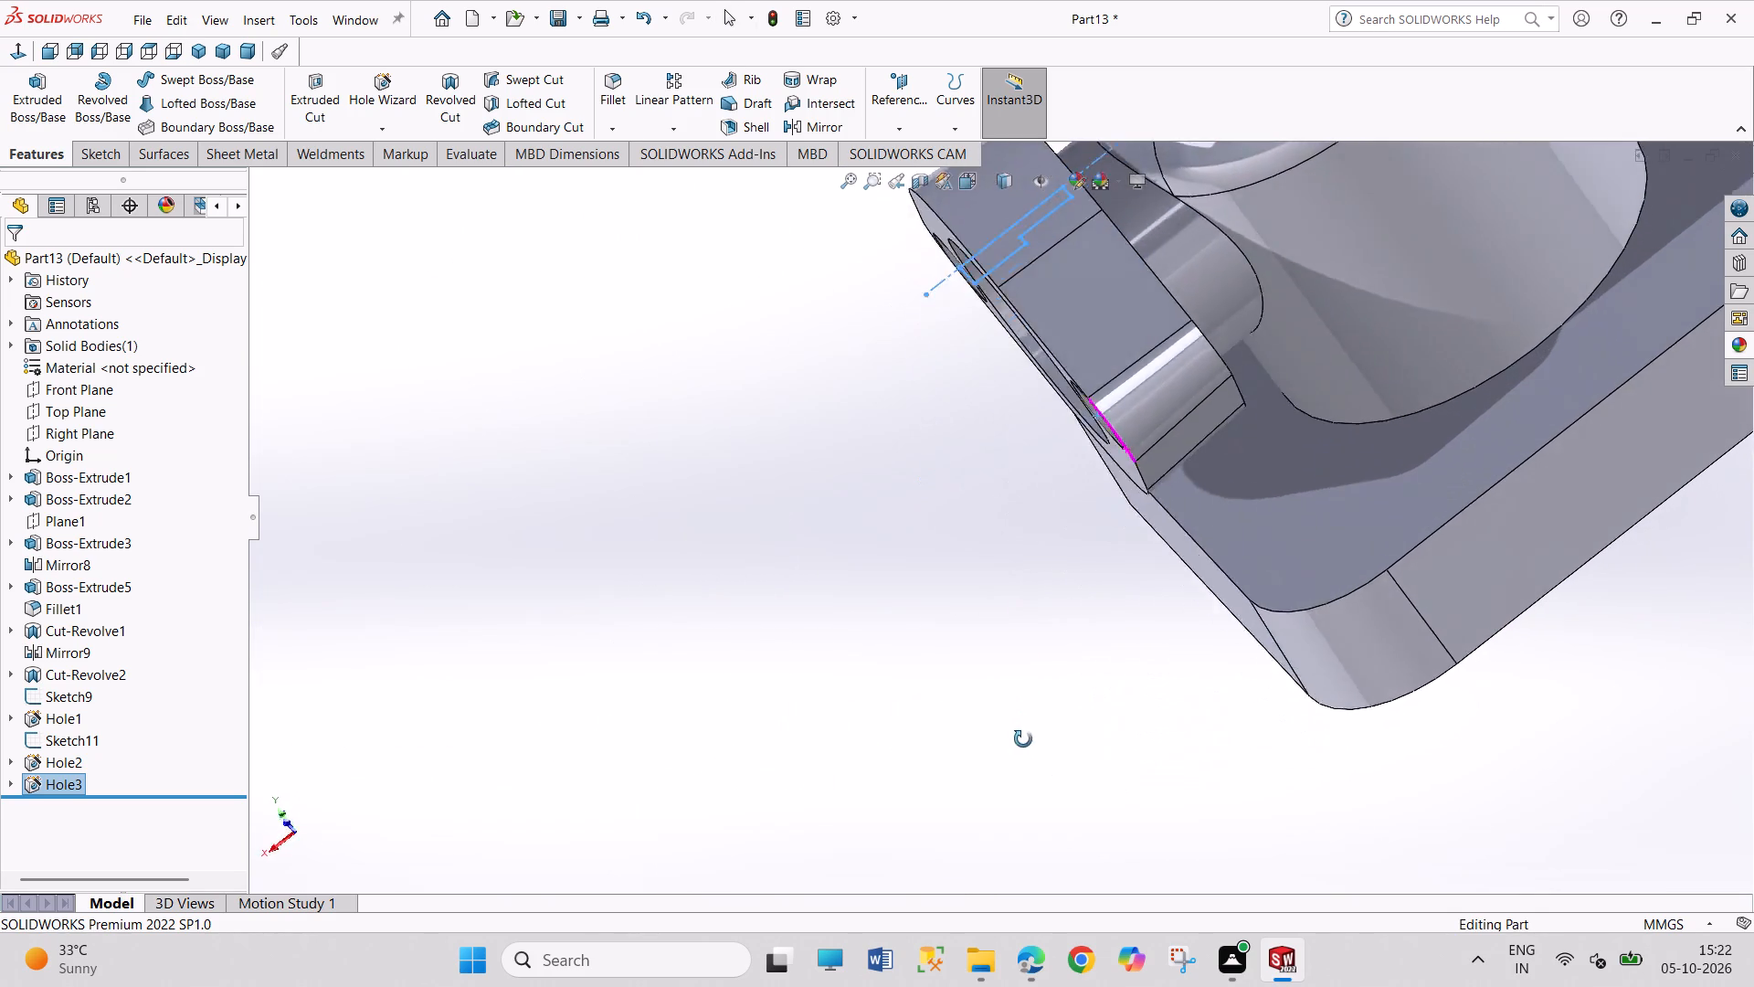
middle_click_drag(1023, 739, 1281, 592)
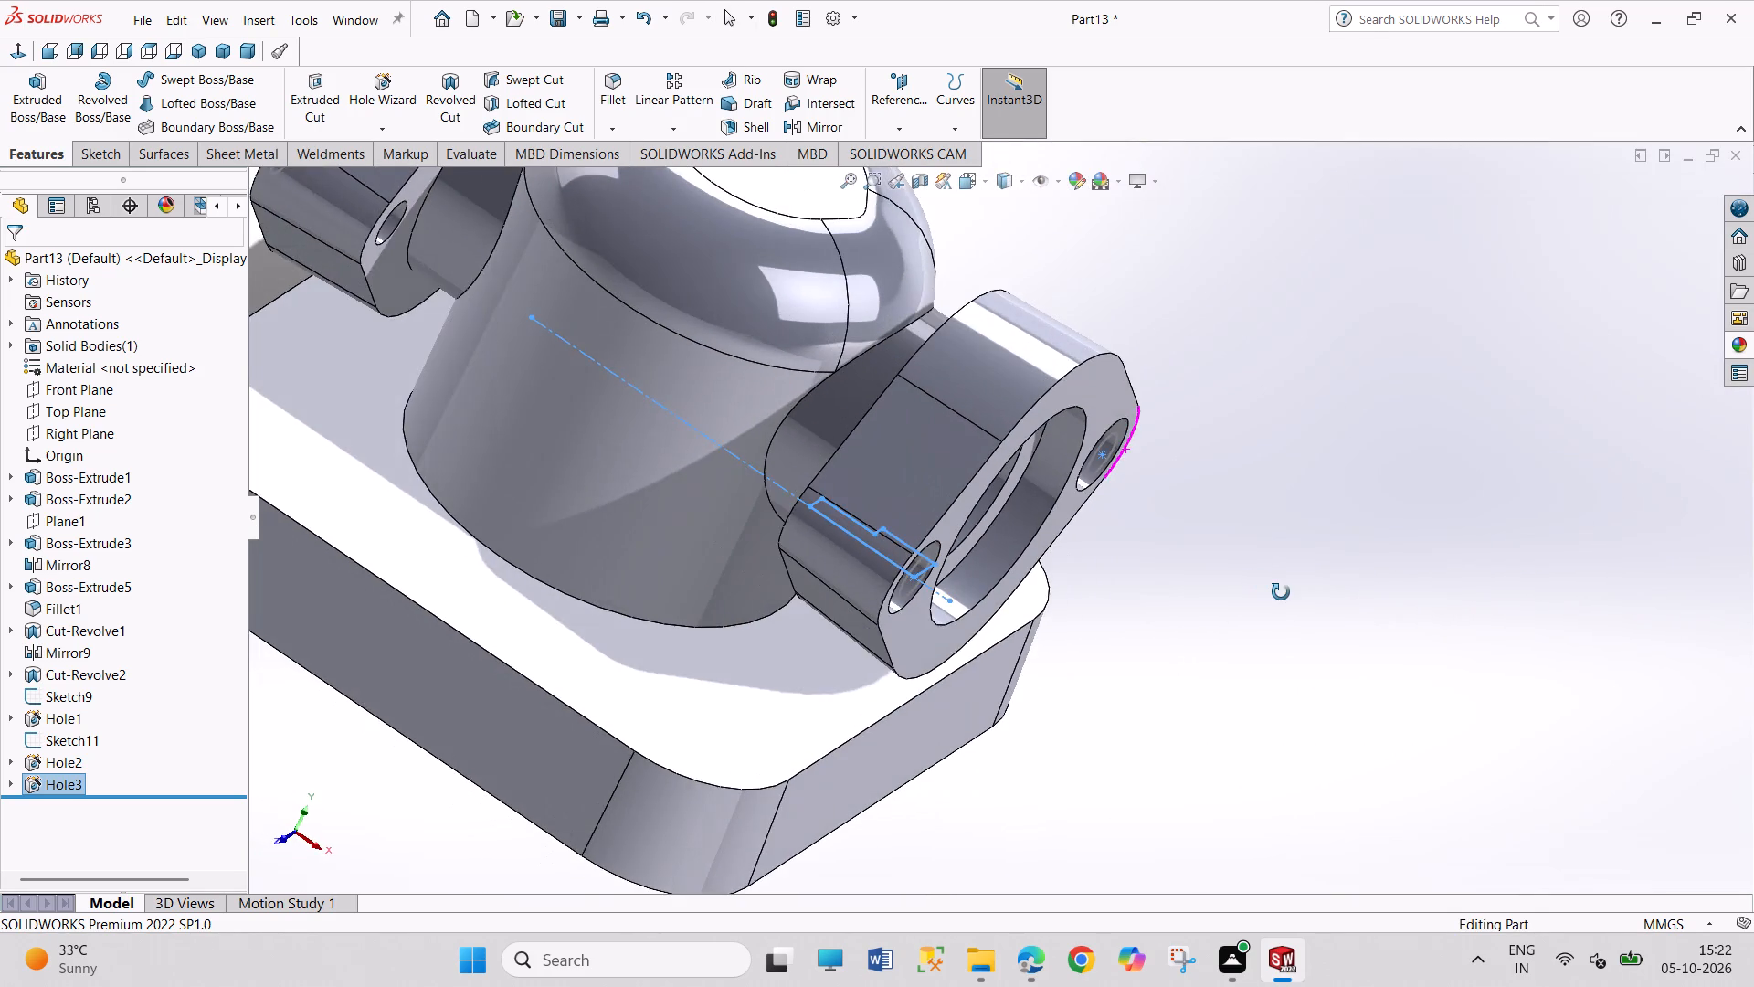
middle_click_drag(1281, 592, 1282, 592)
scroll(1281, 592, "up", 1)
left_click_drag(1289, 605, 1336, 695)
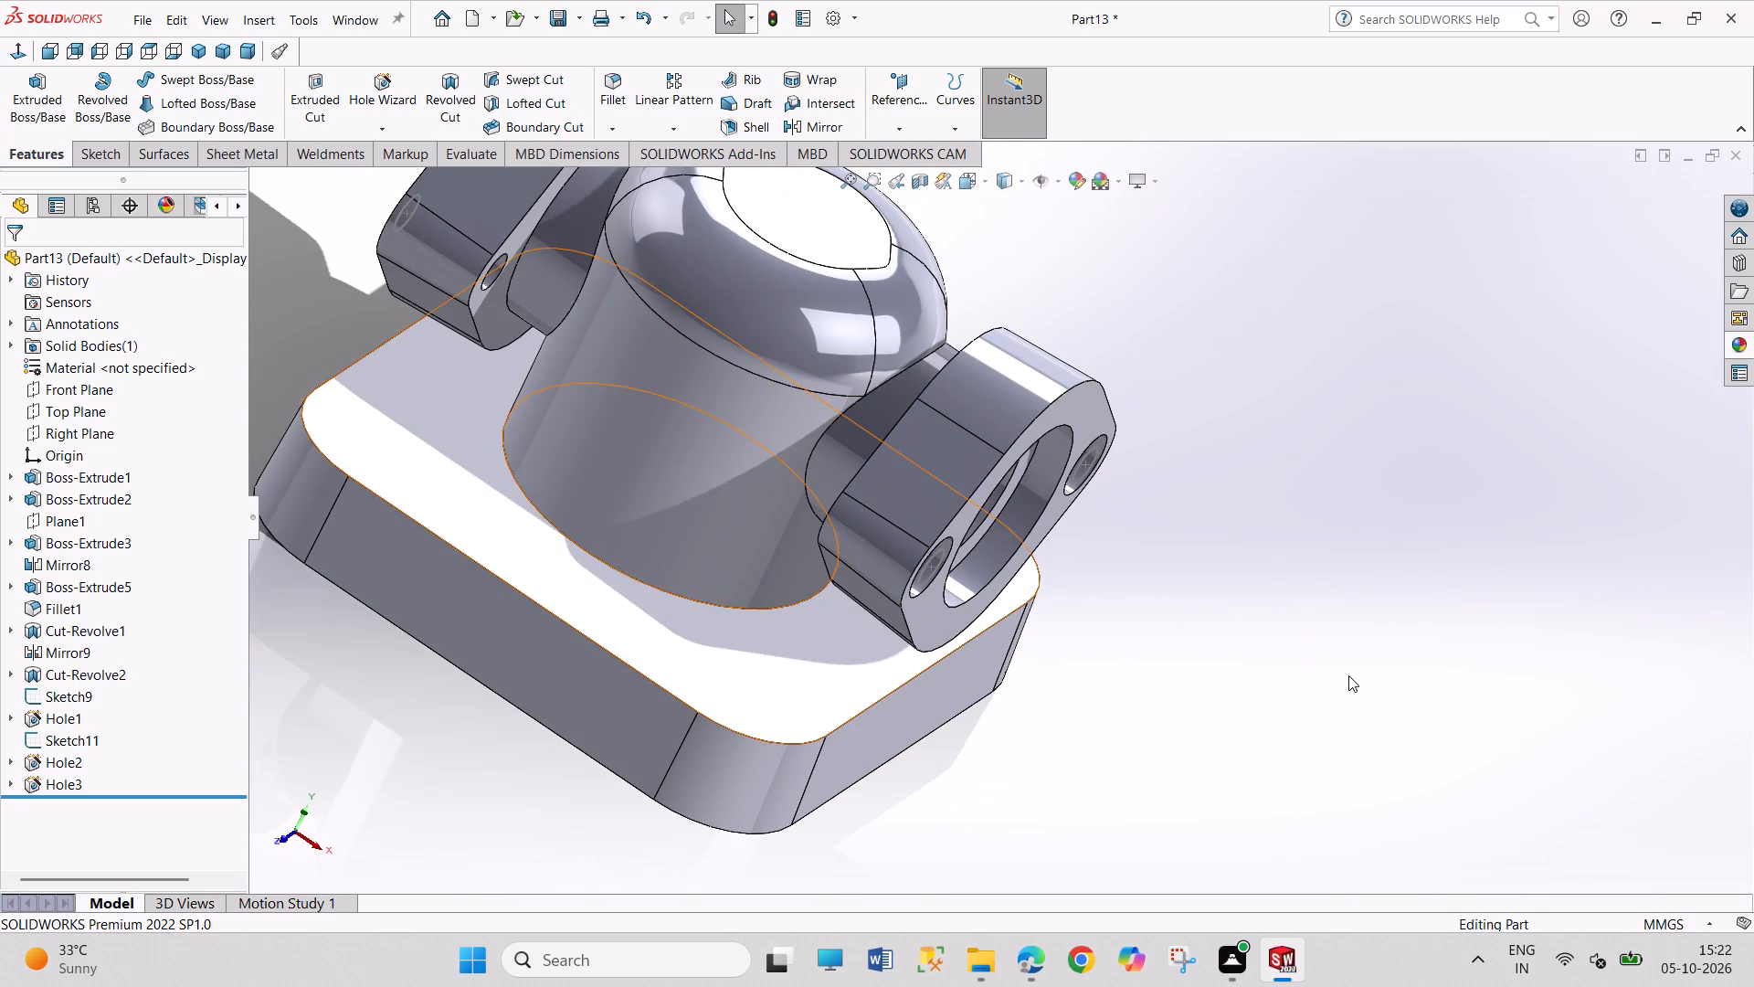
middle_click_drag(1305, 660, 1168, 500)
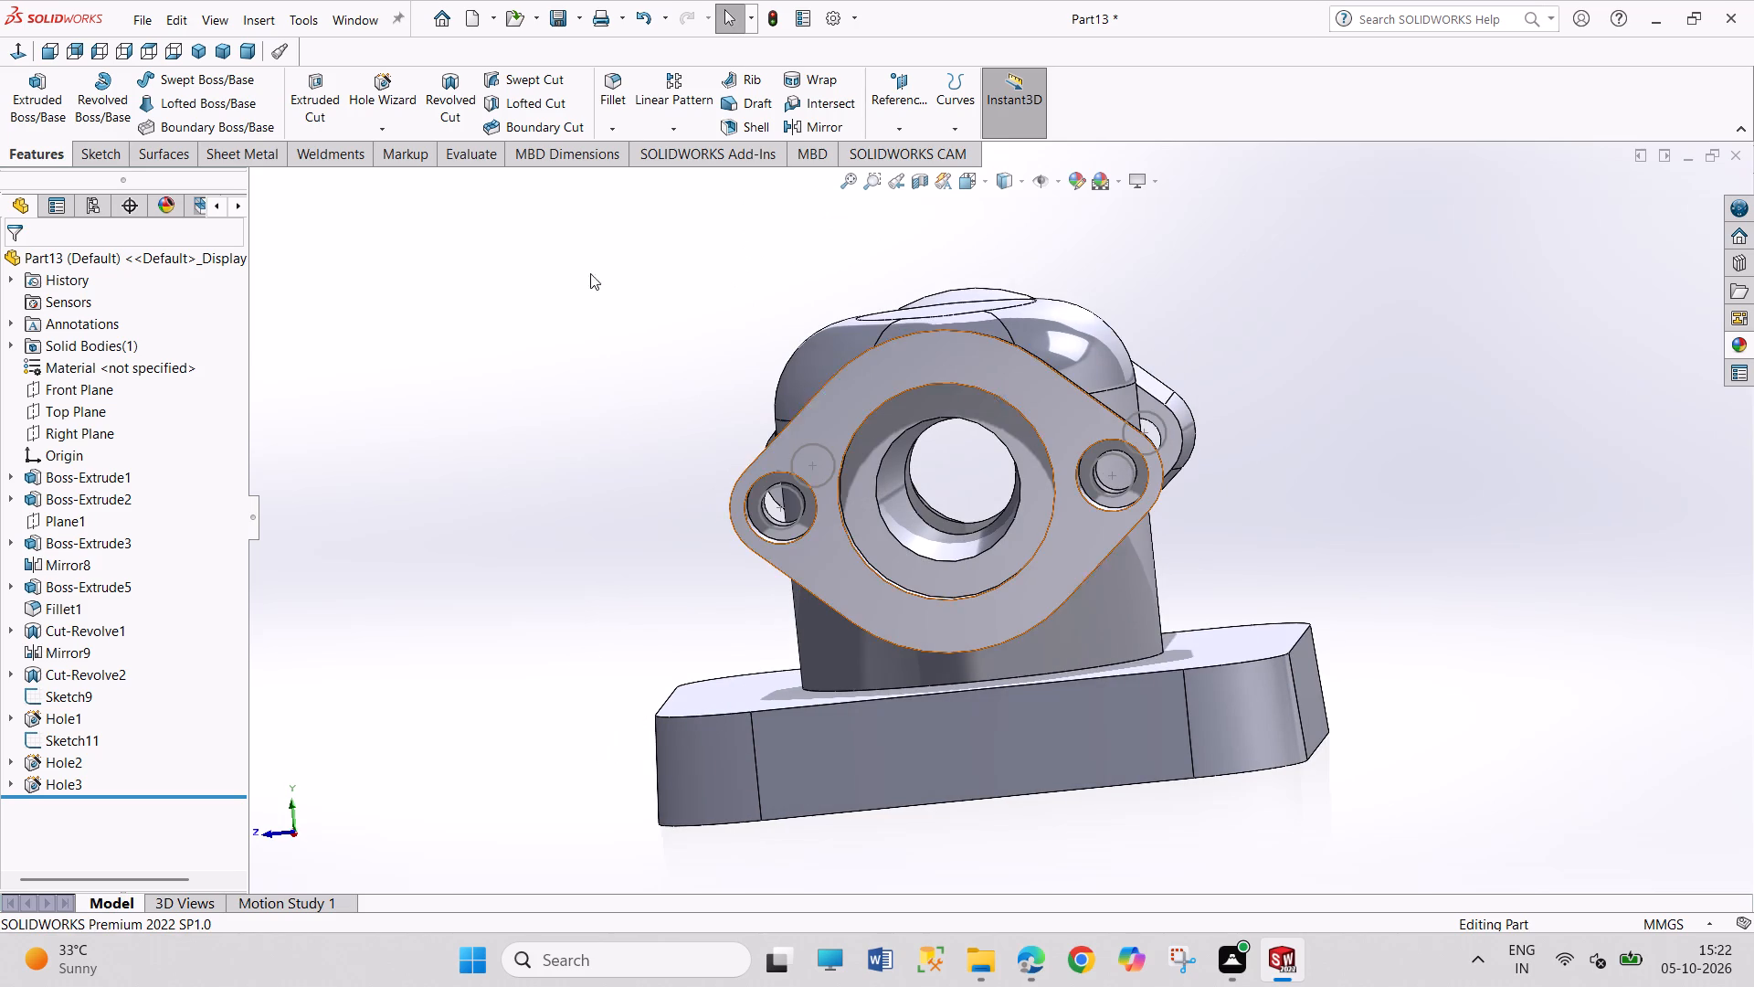
left_click(199, 48)
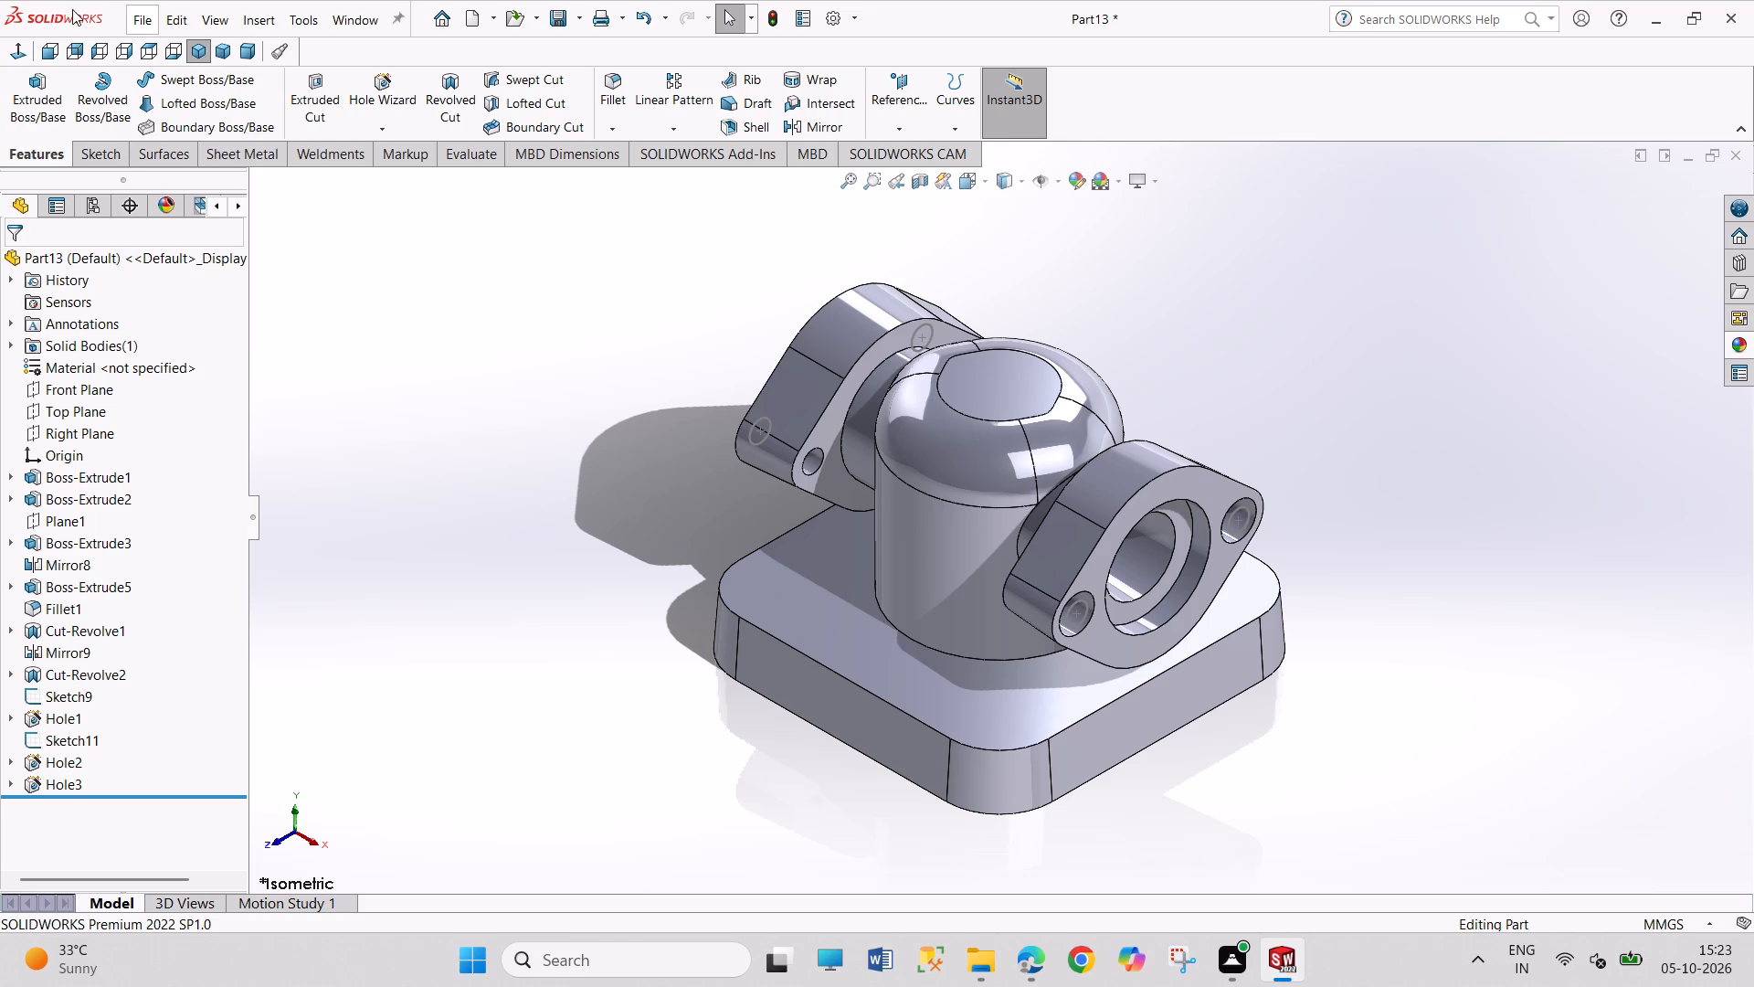
left_click_drag(487, 531, 560, 725)
left_click_drag(525, 589, 549, 651)
left_click_drag(549, 651, 566, 693)
Sketch on the base's top face and draw a 10 mm diameter circle at the rounded corner's centre at X -60, Y -60.
middle_click_drag(1006, 310, 967, 384)
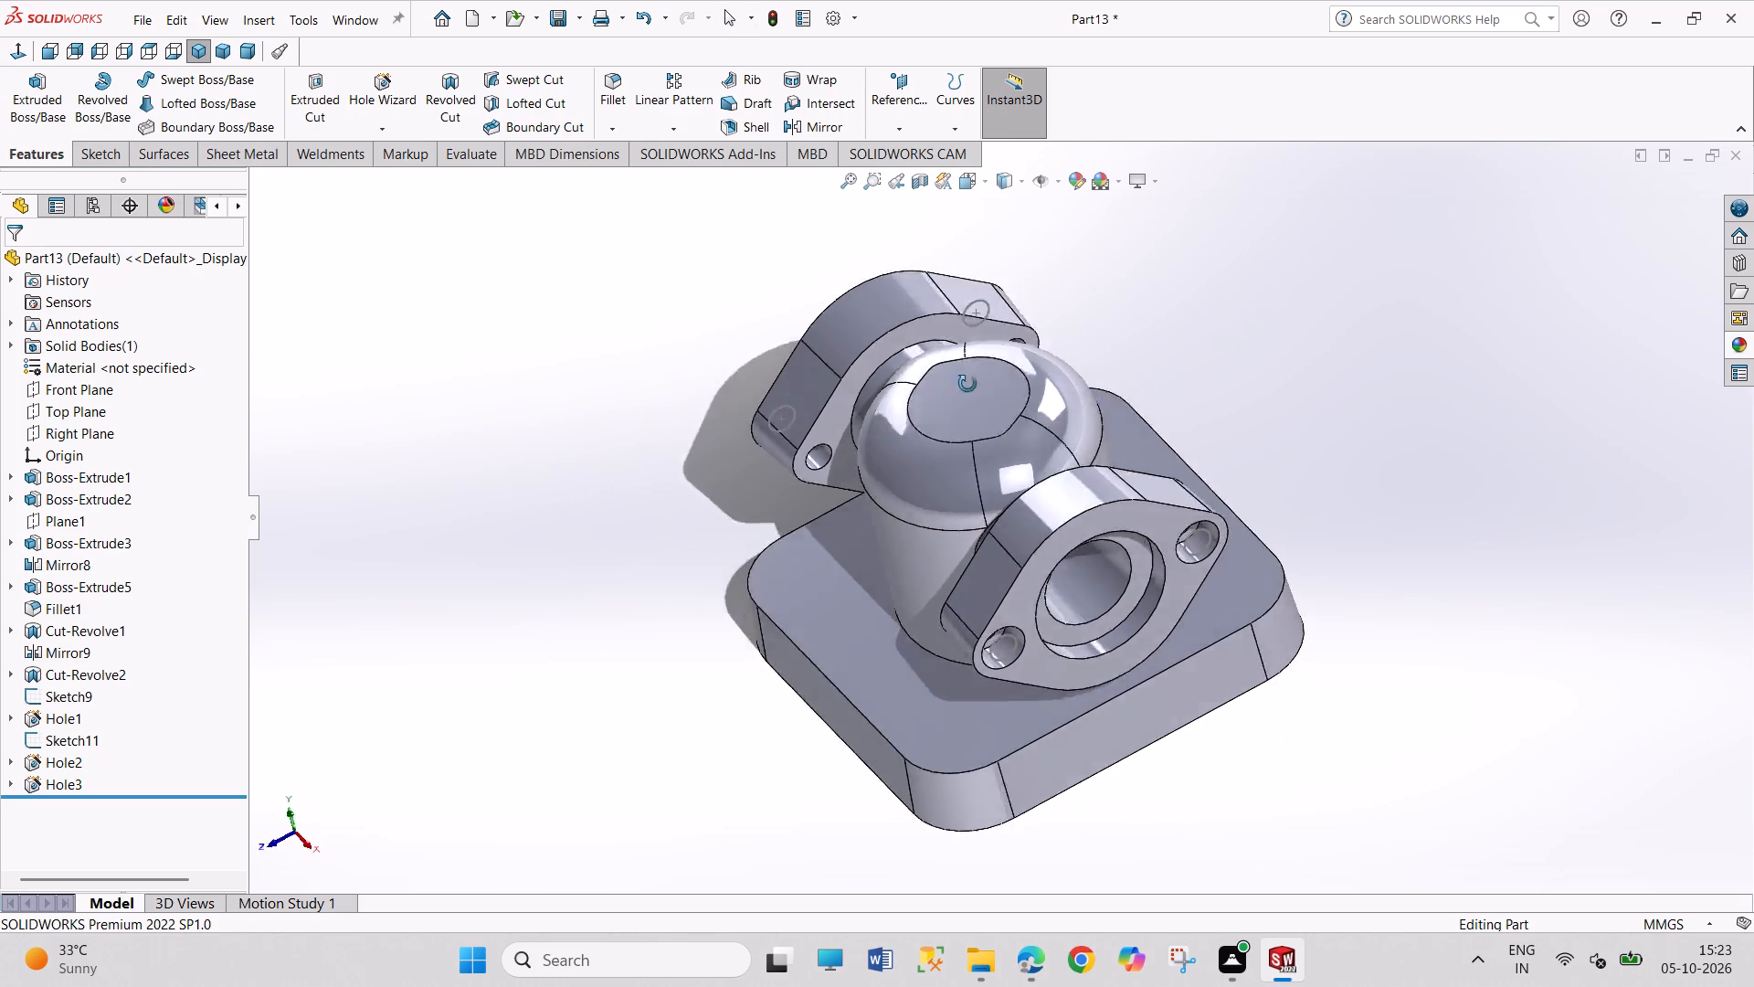
middle_click_drag(967, 384, 1182, 275)
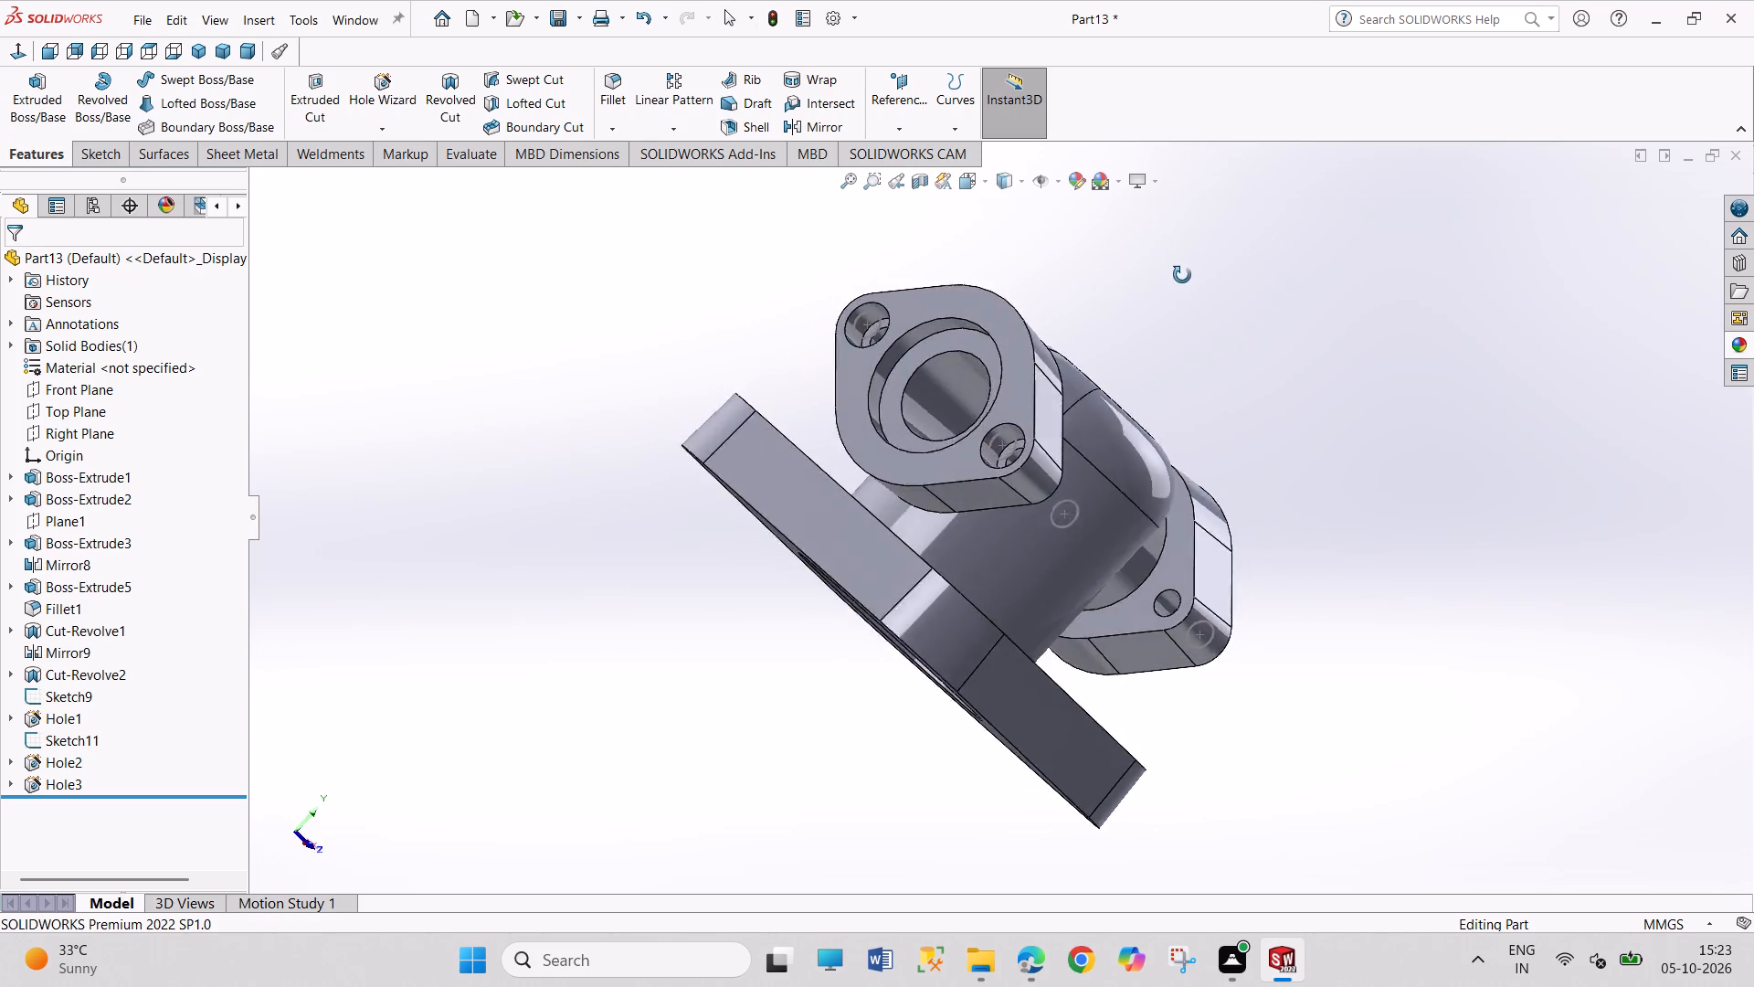
middle_click_drag(1182, 275, 1152, 348)
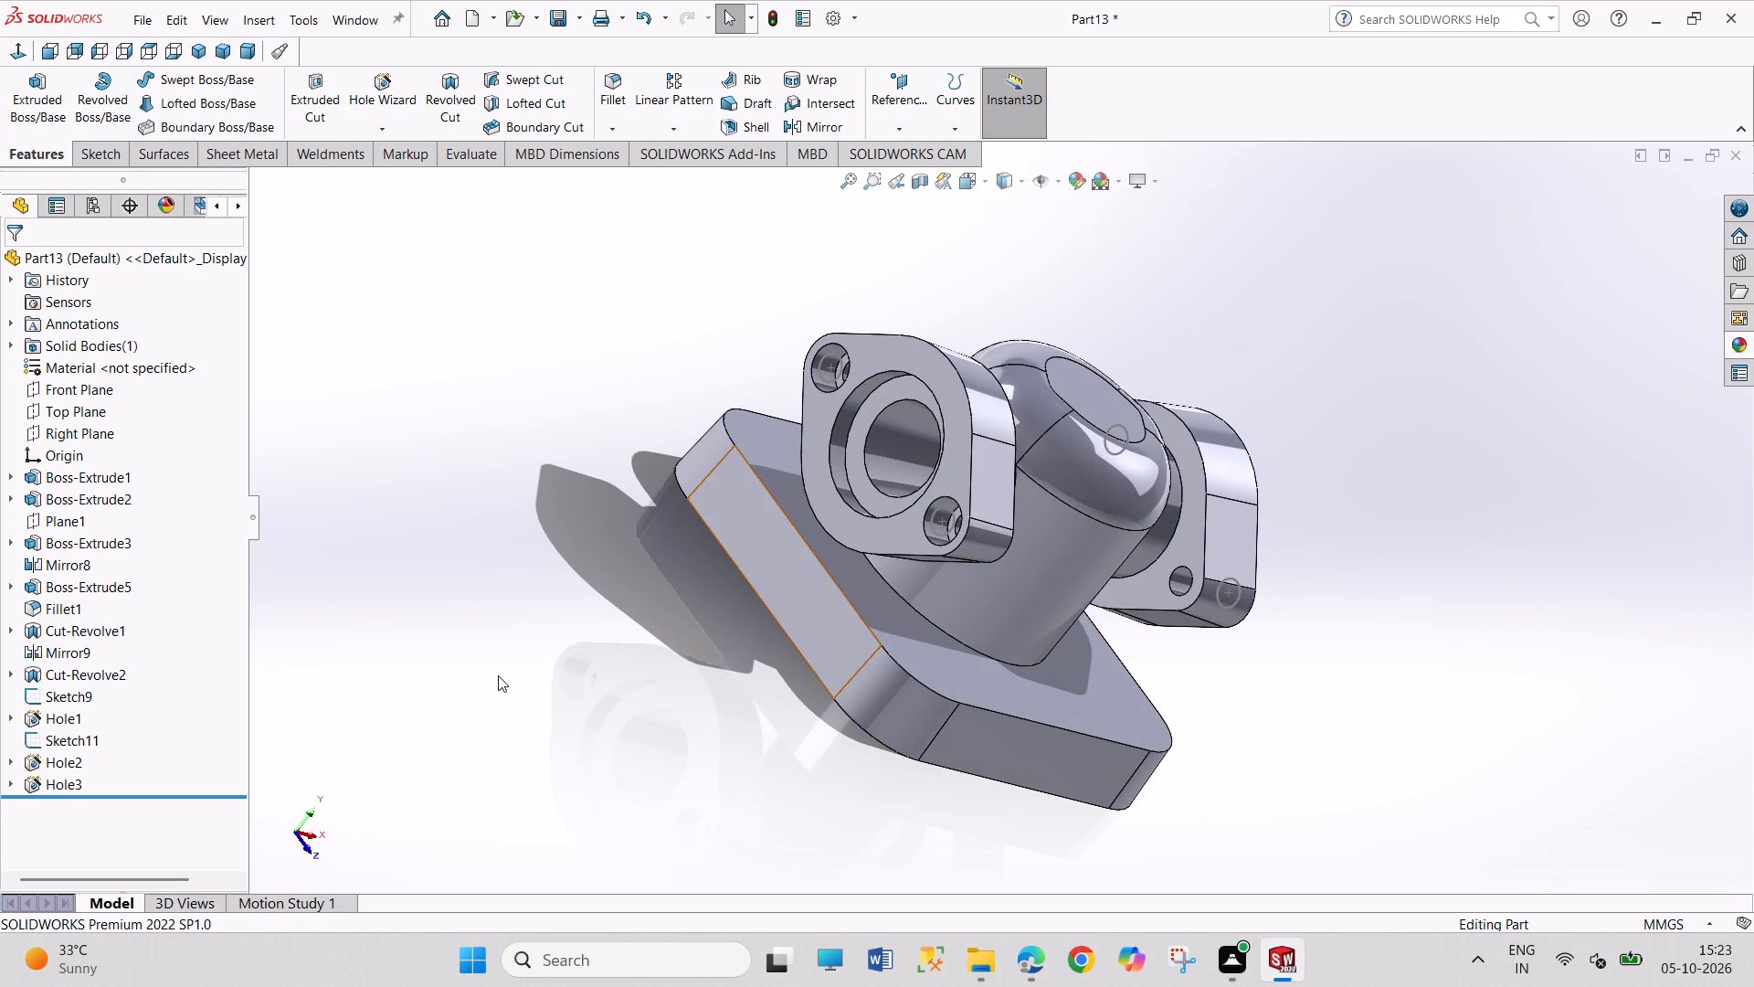
left_click(1098, 716)
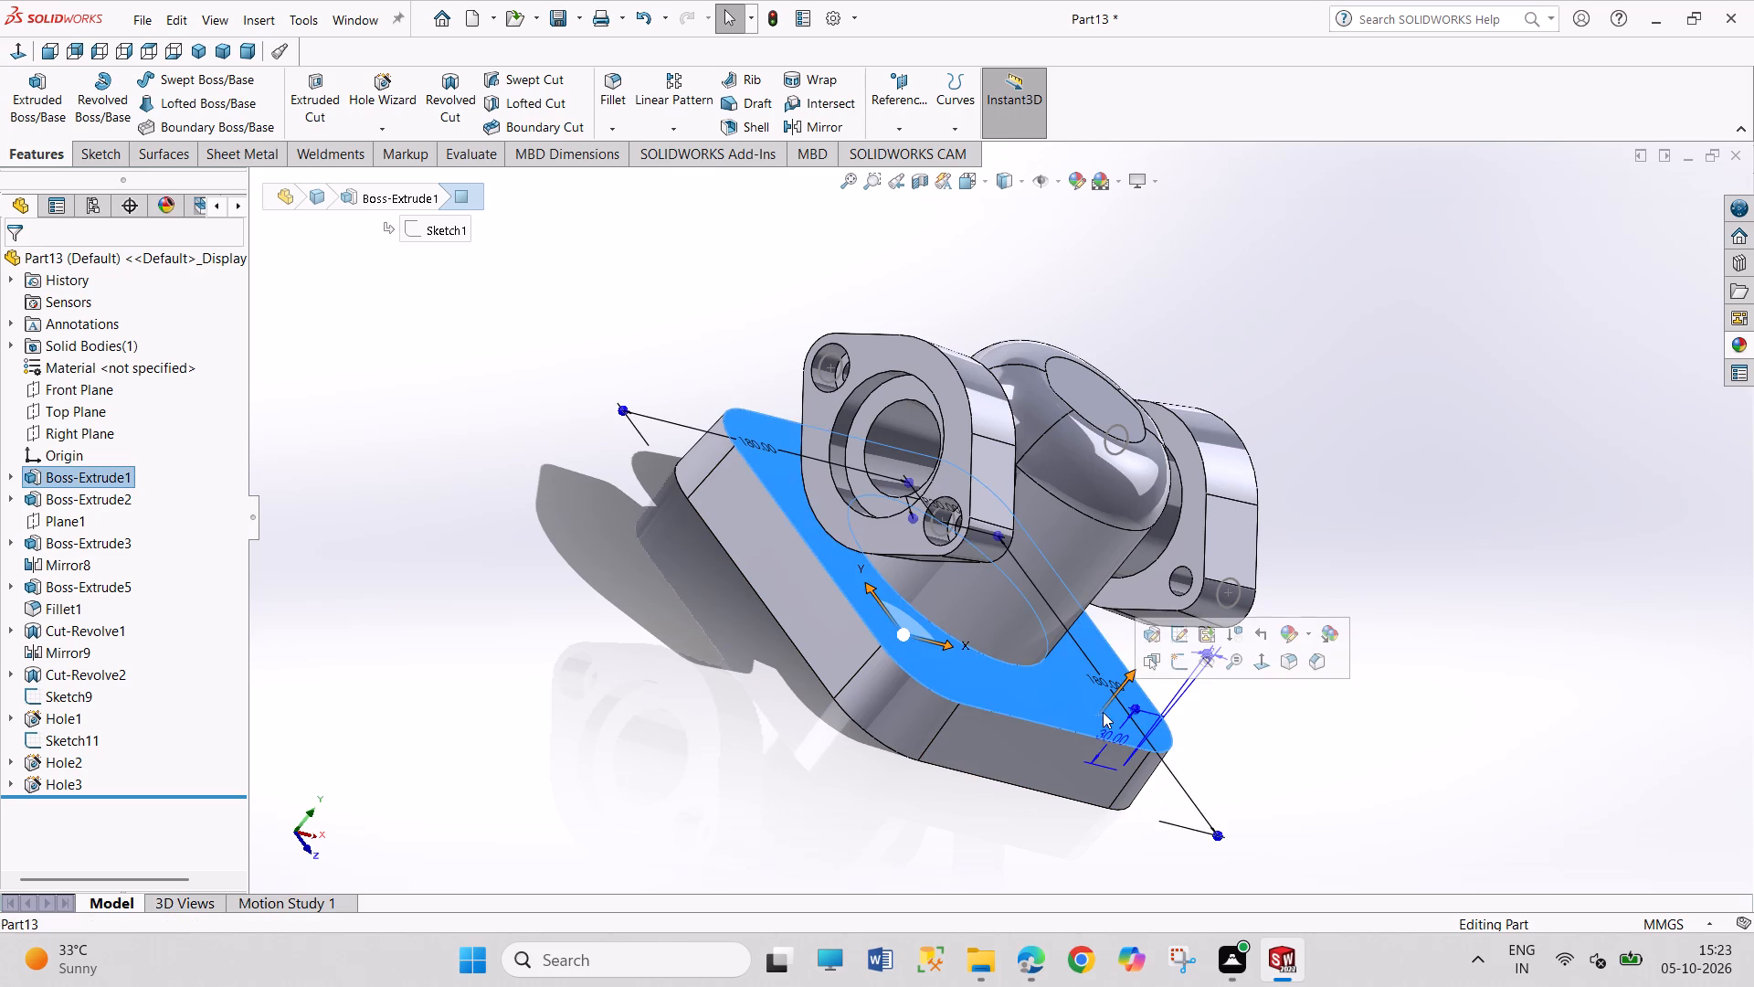
left_click(1178, 670)
left_click_drag(1463, 695, 1491, 767)
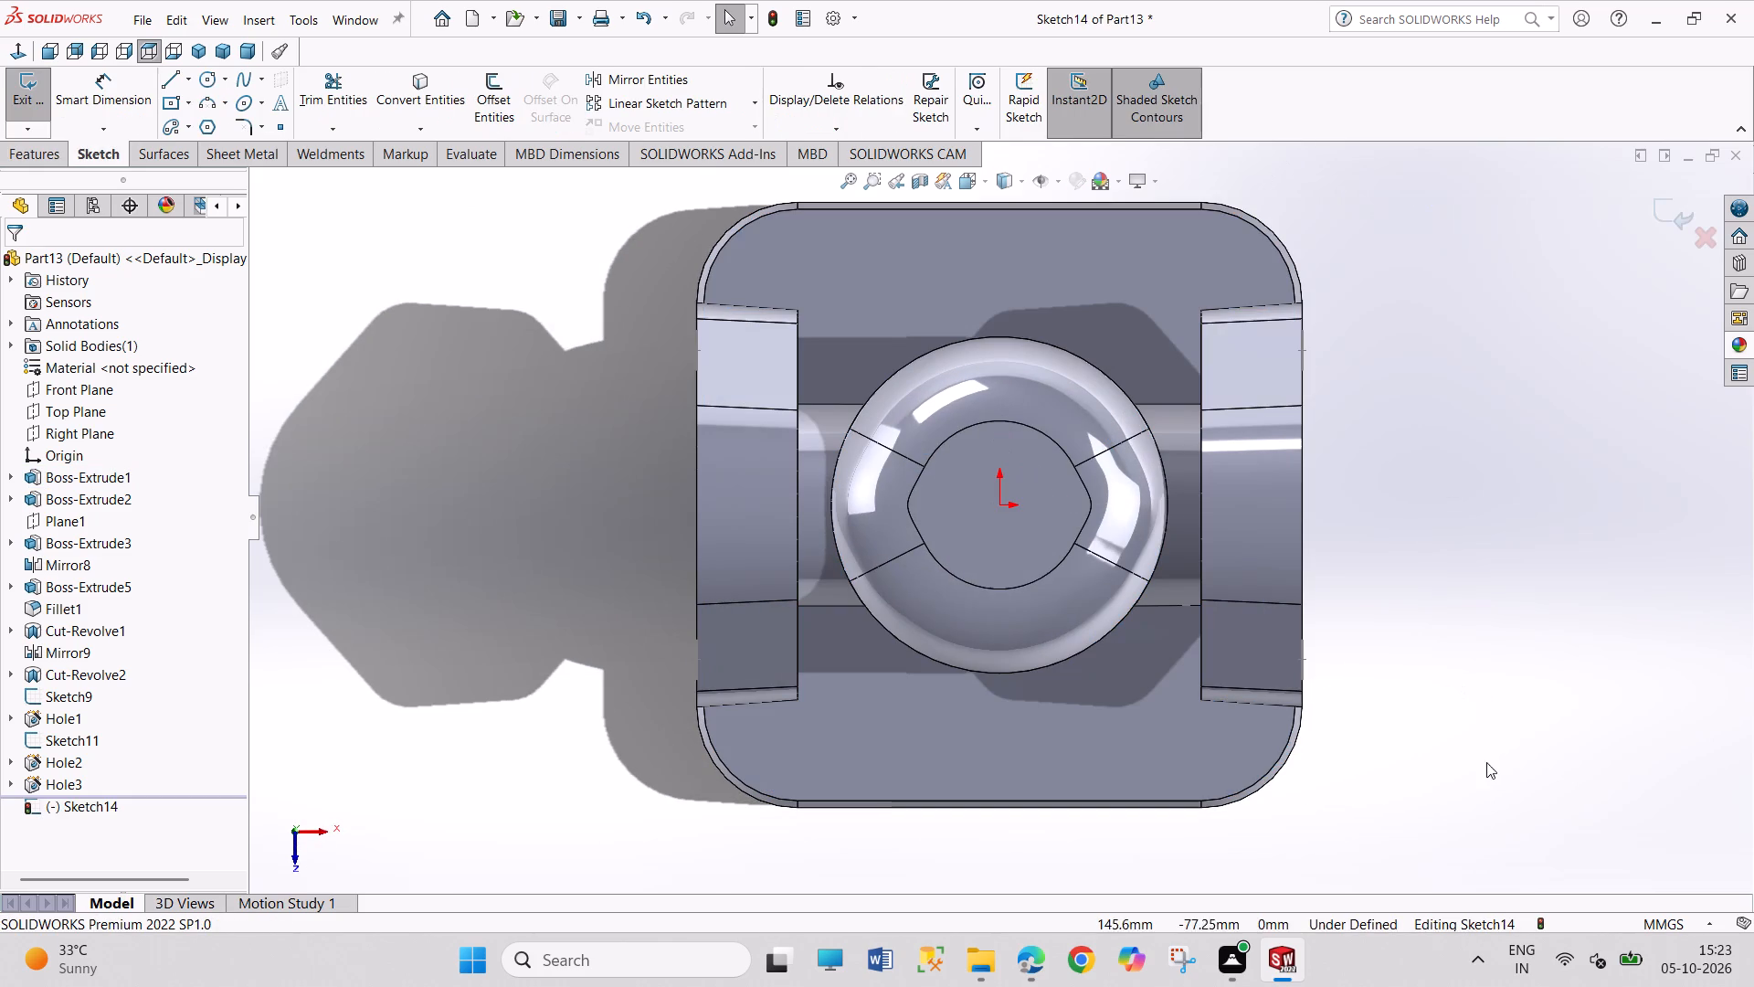
left_click(210, 79)
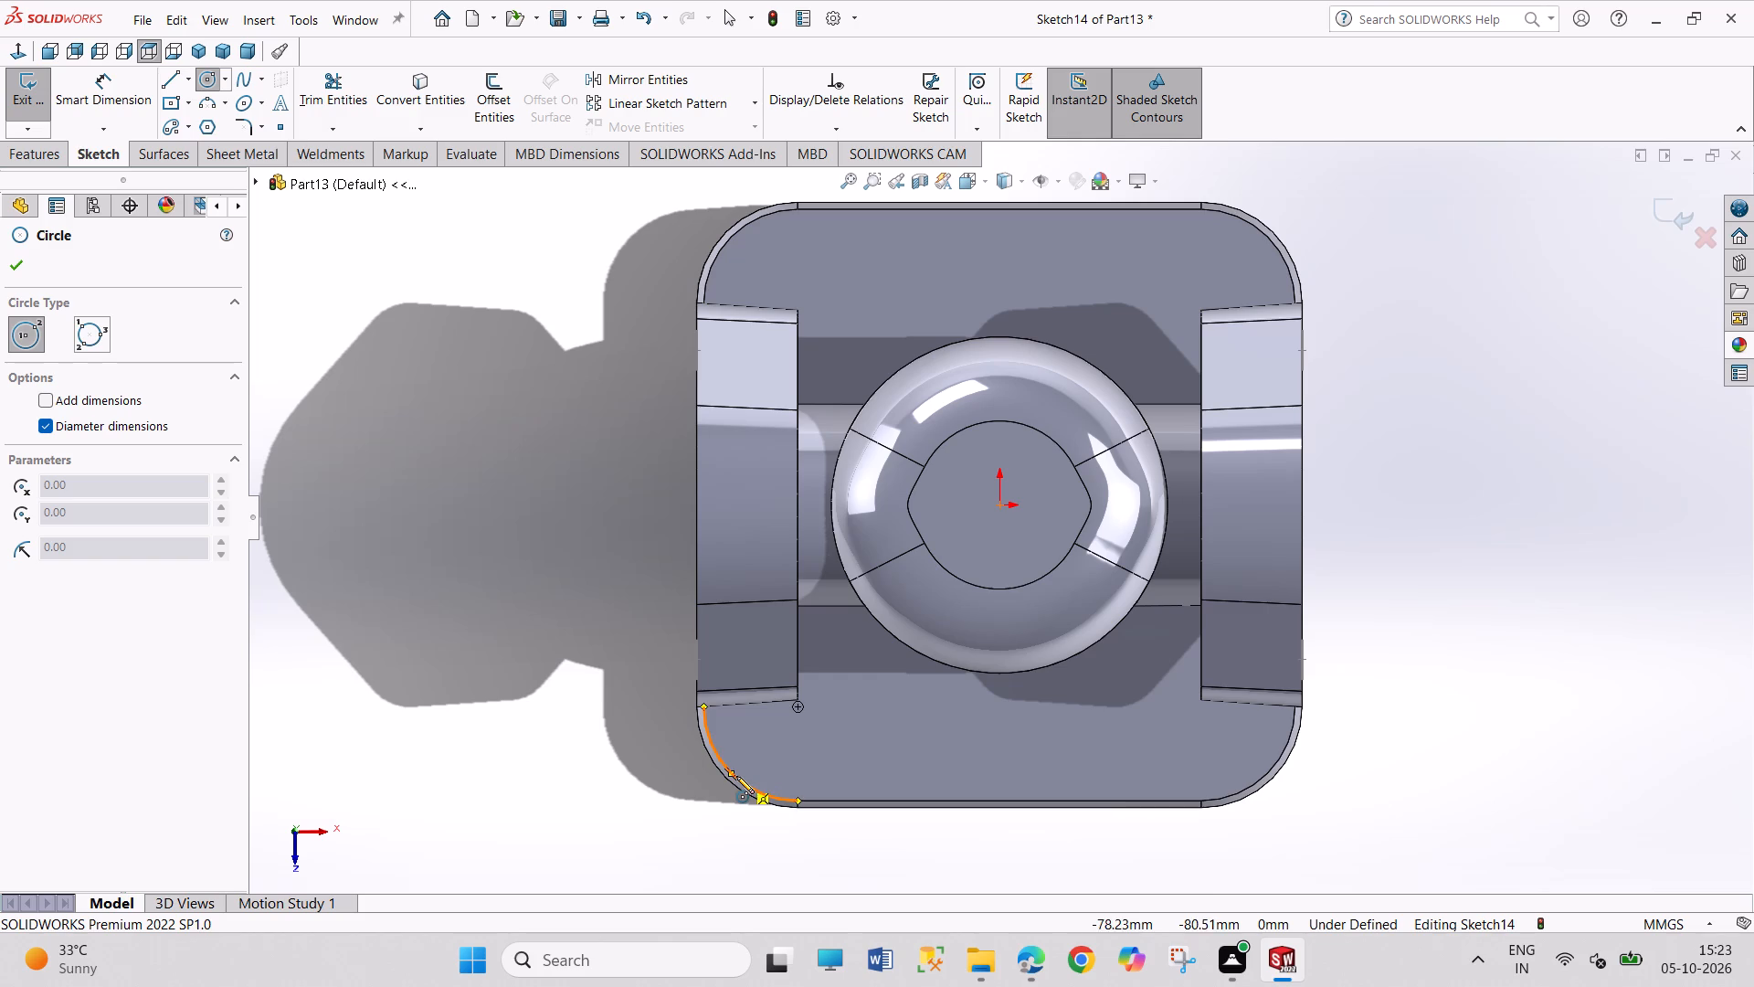
left_click(799, 705)
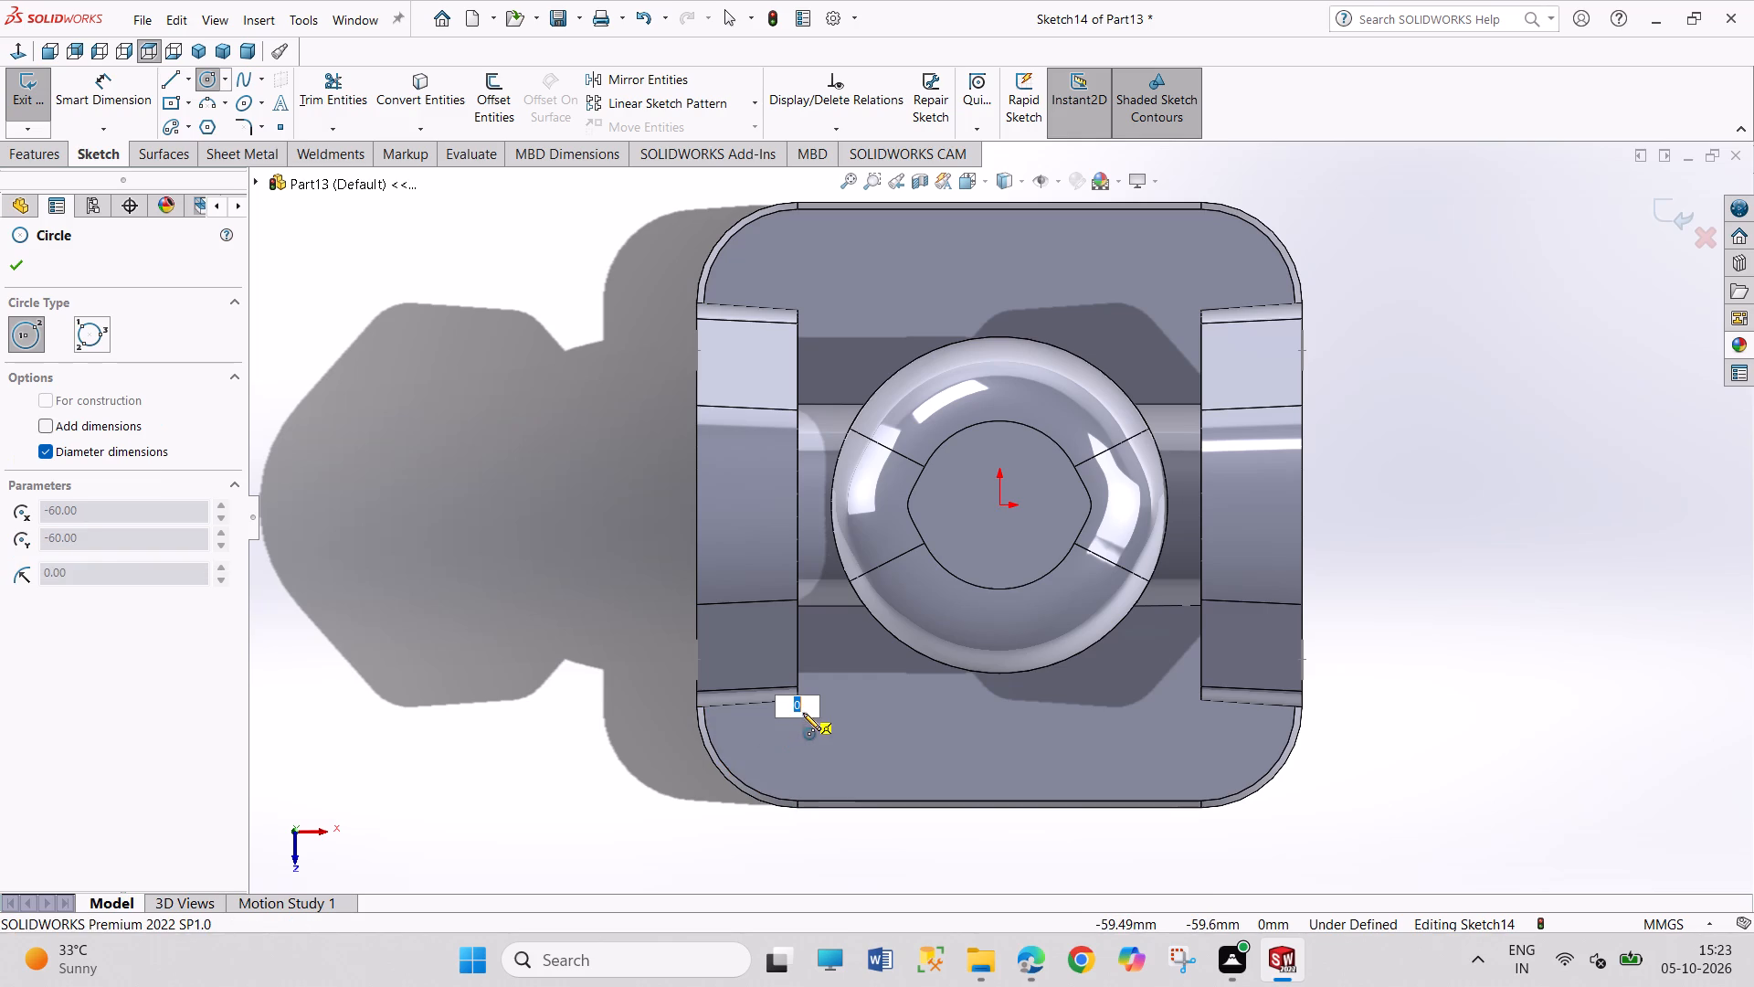
type("10")
key("Return")
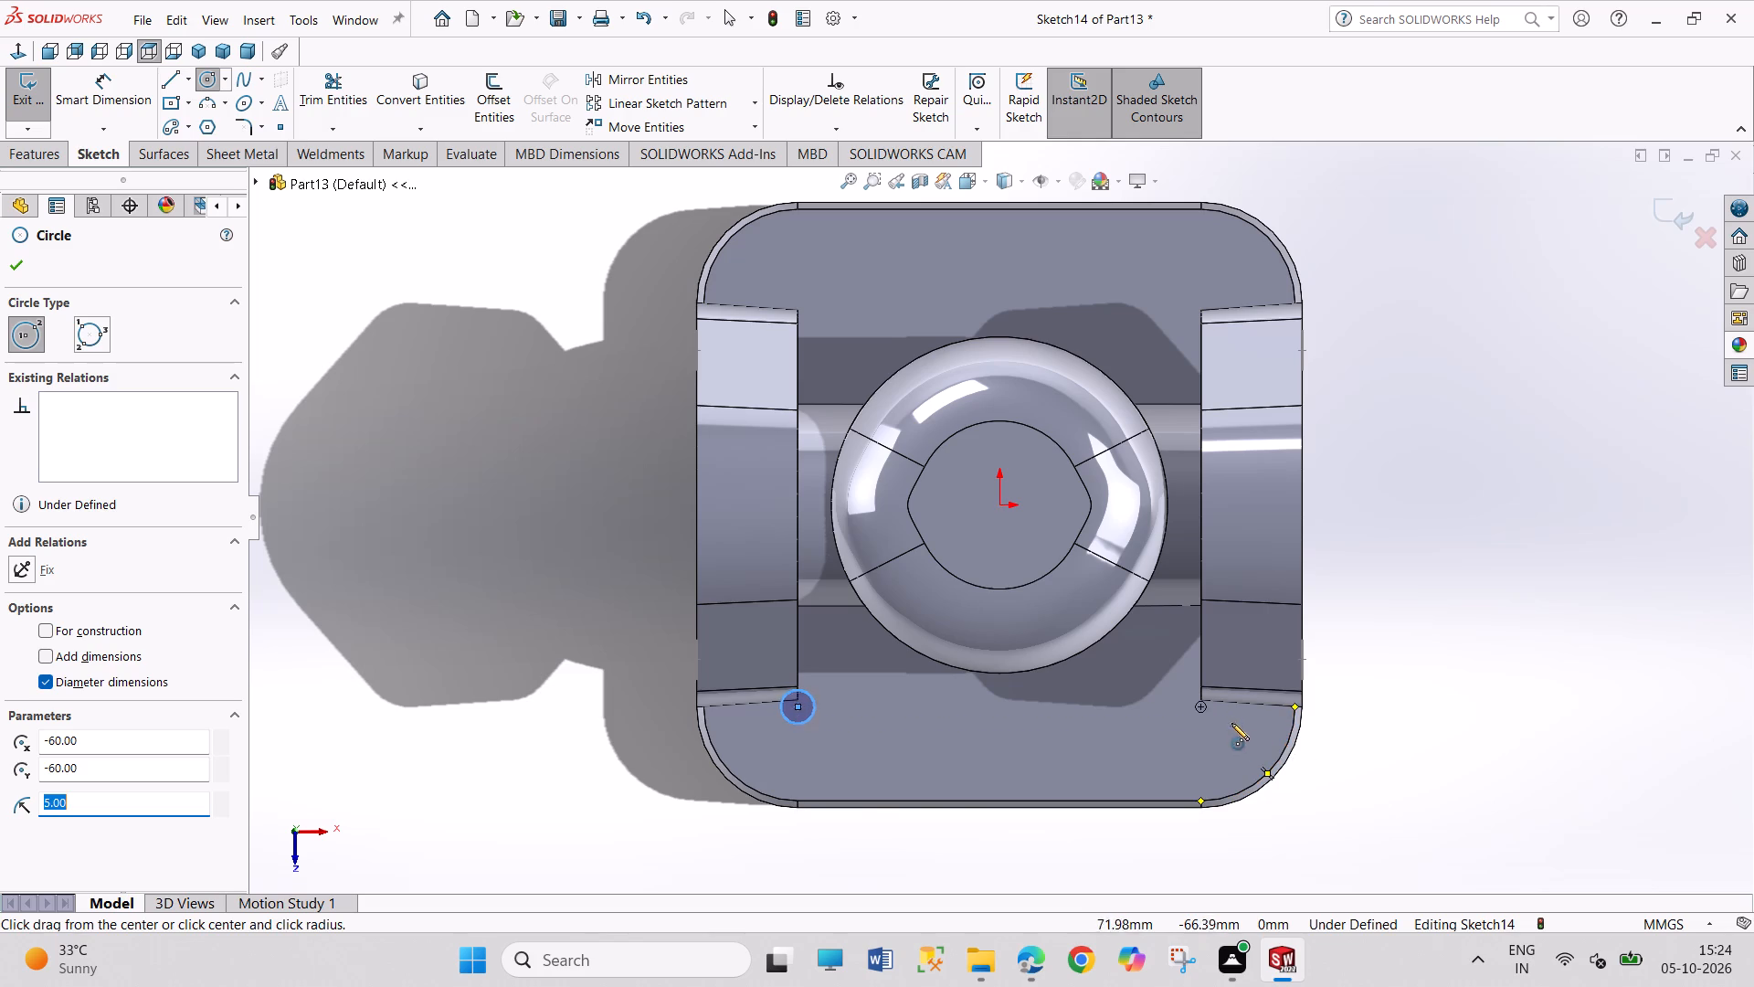
Draw circles of about 9 to 12 mm diameter at the base's other three corner centres: (60, -60), (-60, 60) and (60, 60).
left_click(1201, 708)
left_click(1204, 726)
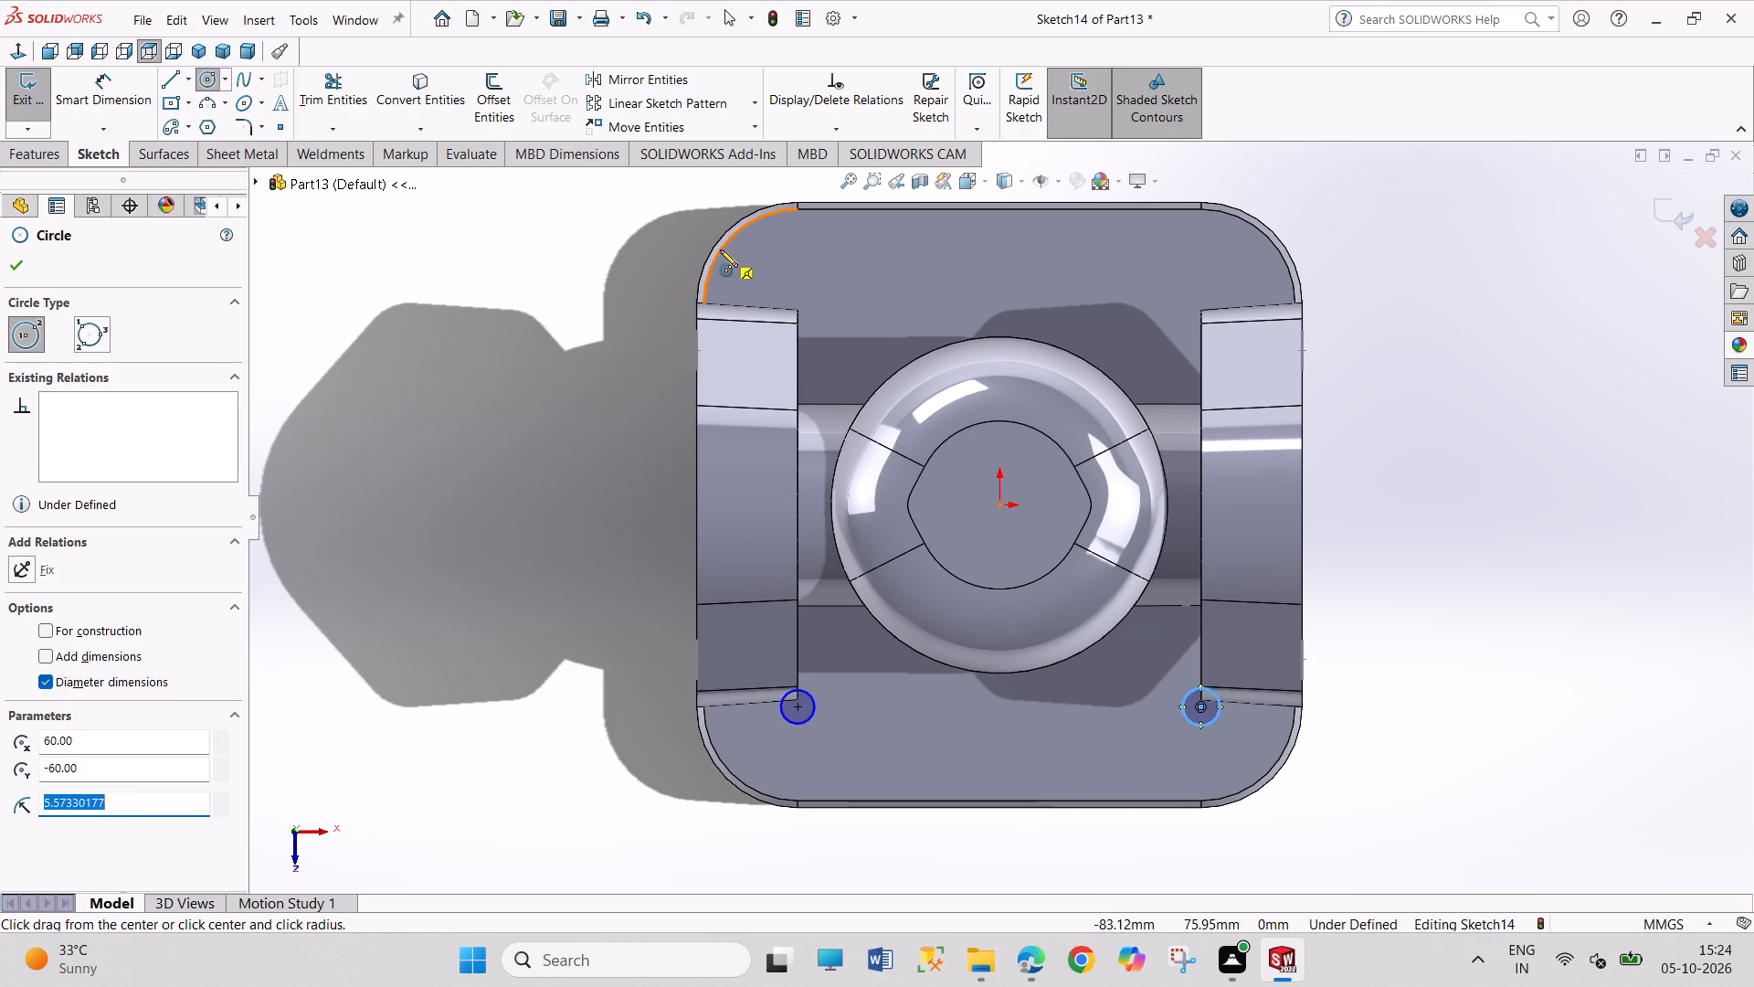
left_click(801, 304)
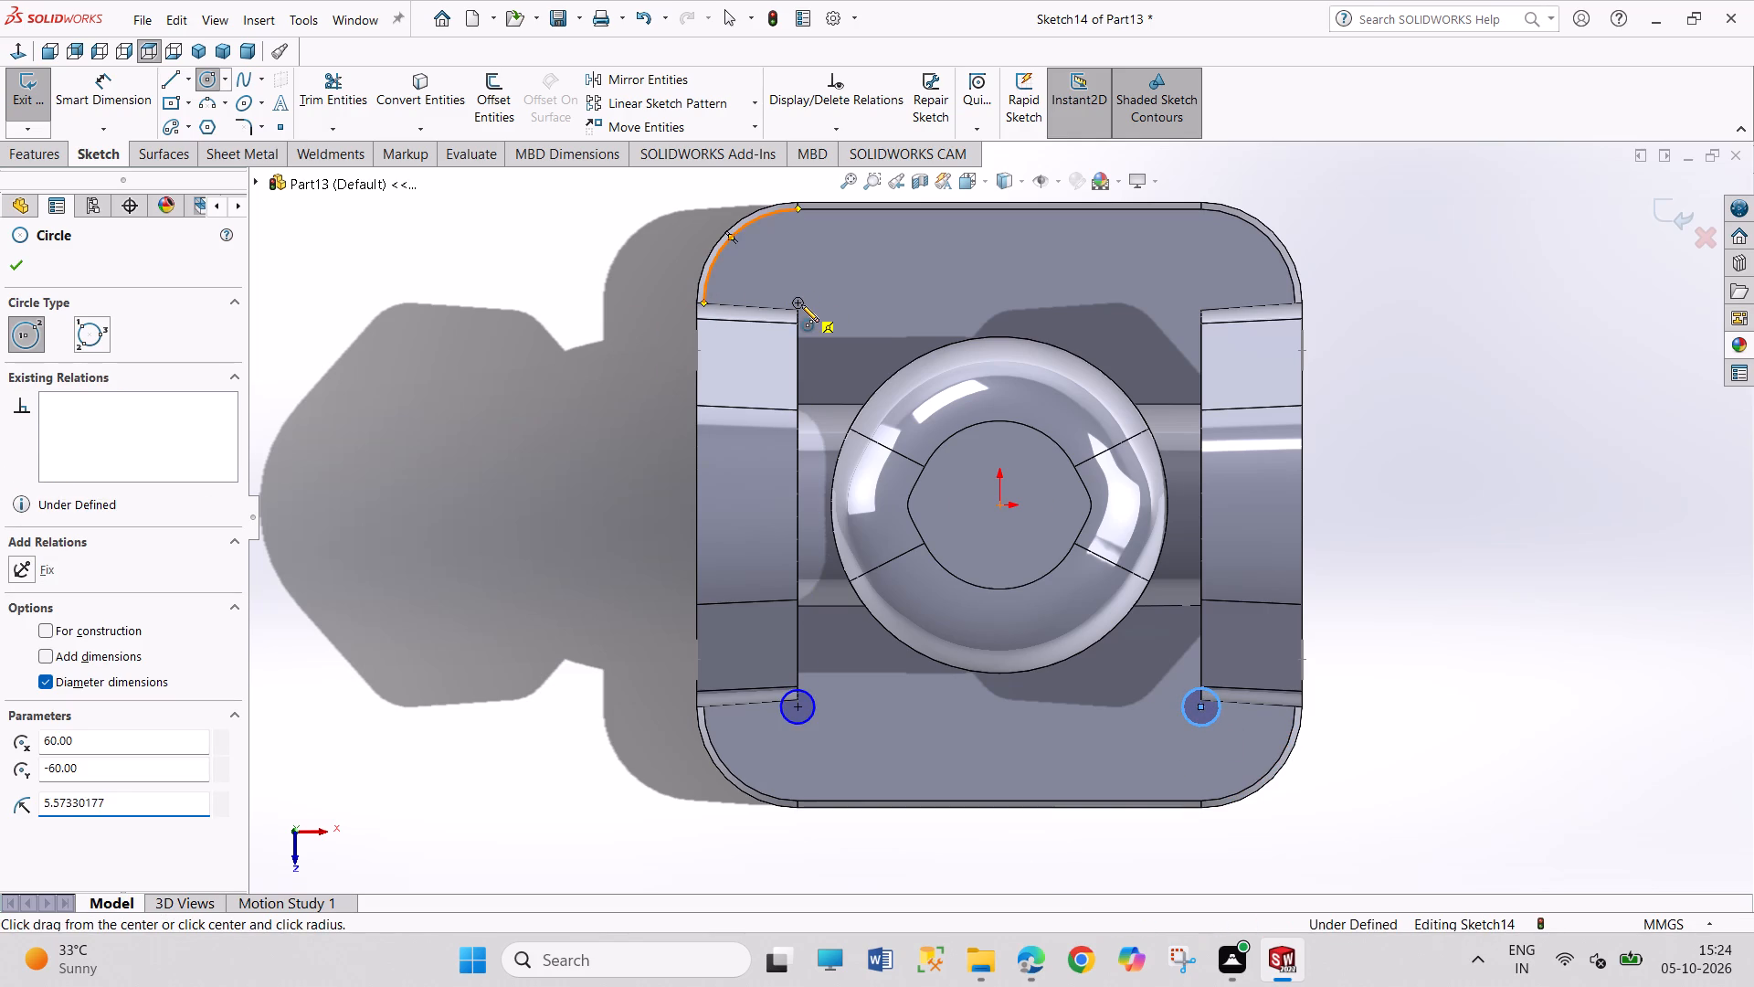
left_click(810, 320)
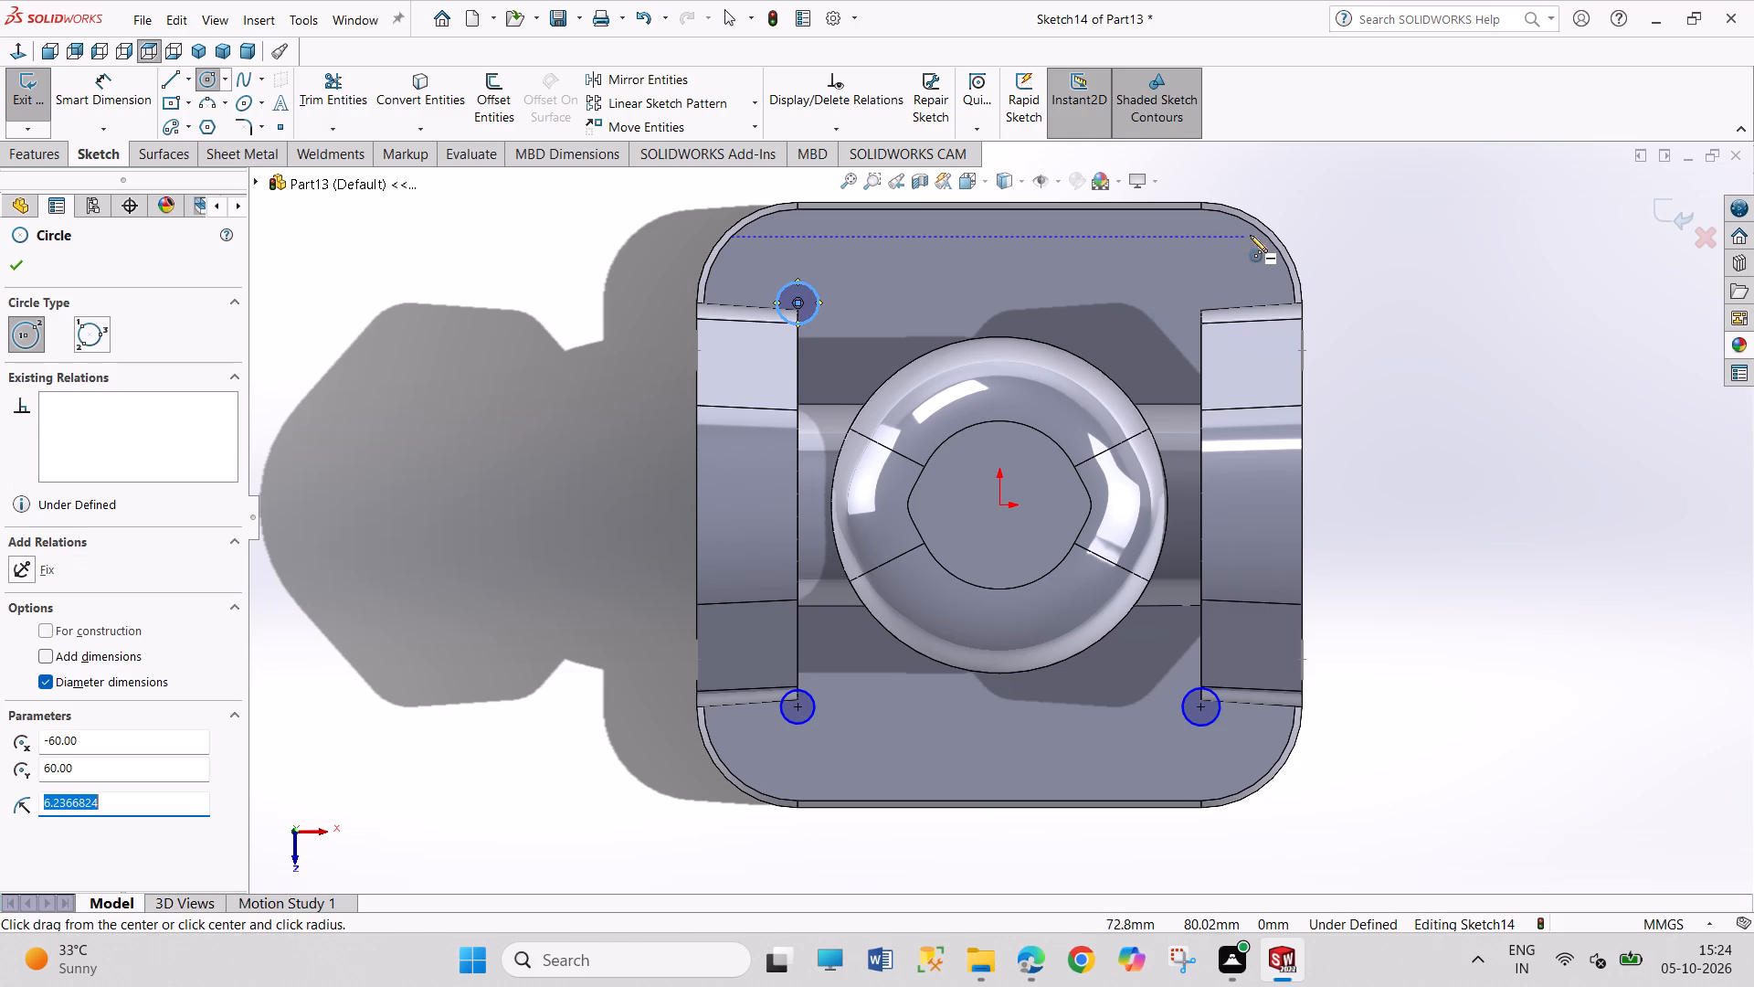
left_click(1199, 300)
left_click(1197, 319)
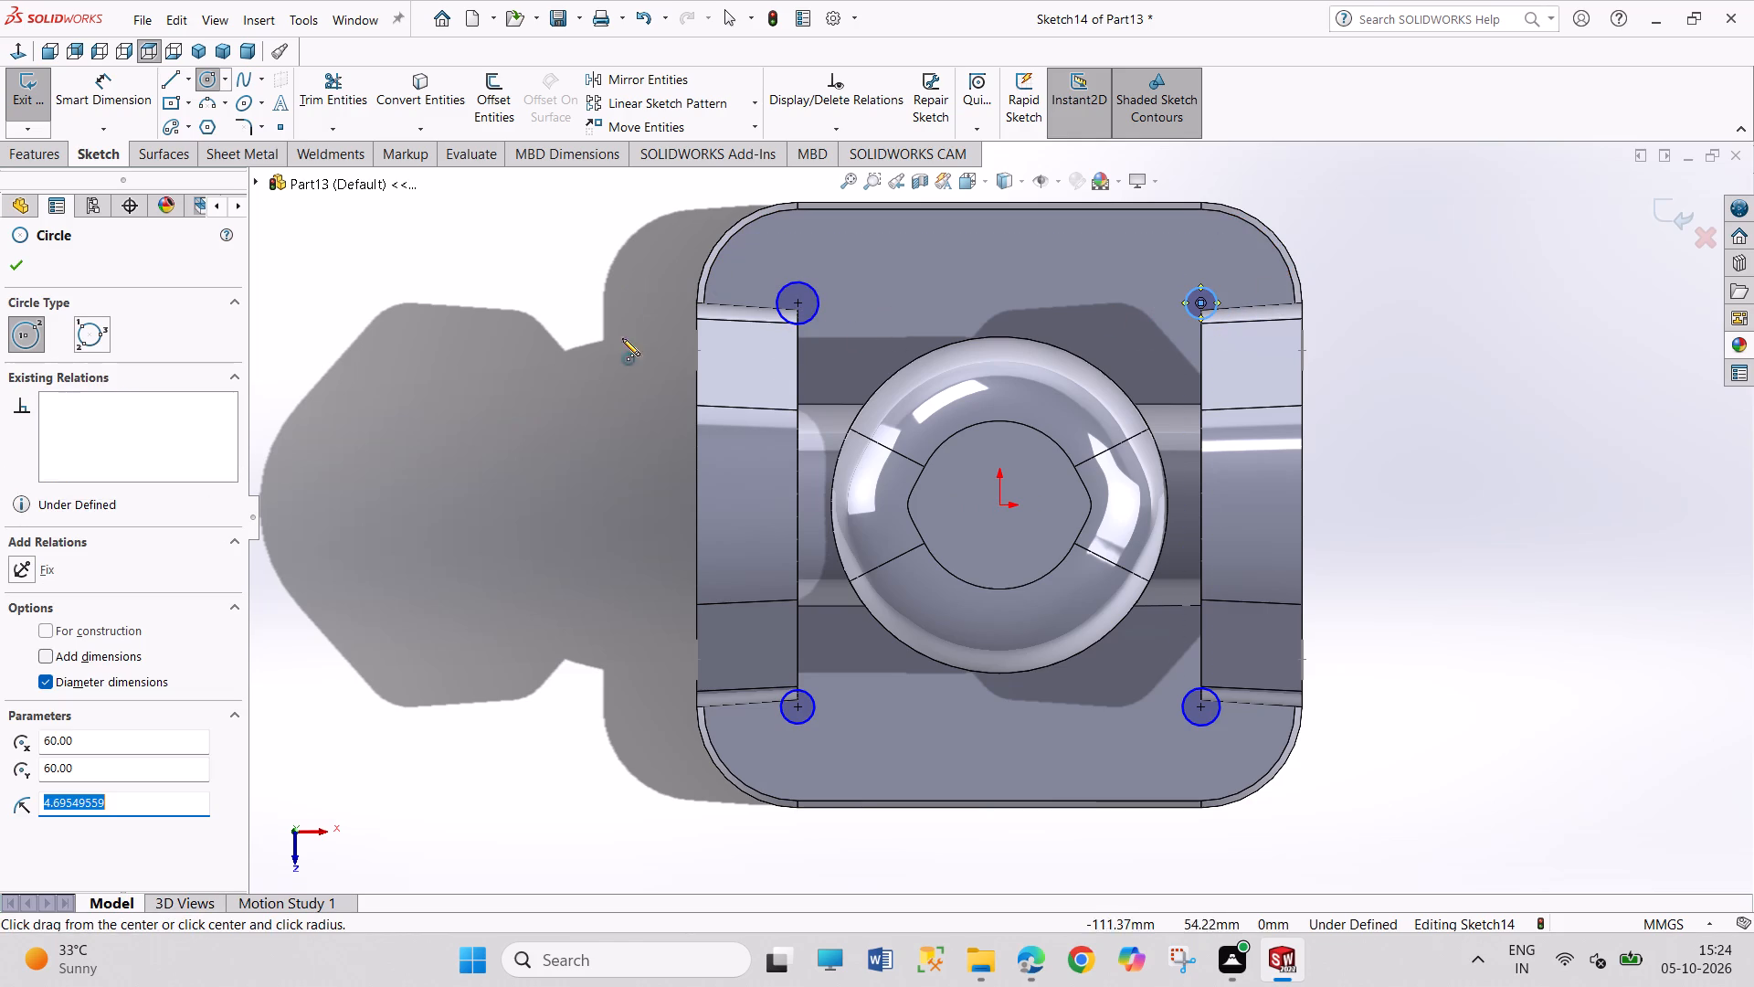
Dimension the two base corner circles at Y 60 to 15 mm diameter each.
right_click_drag(617, 381, 580, 202)
left_click(805, 281)
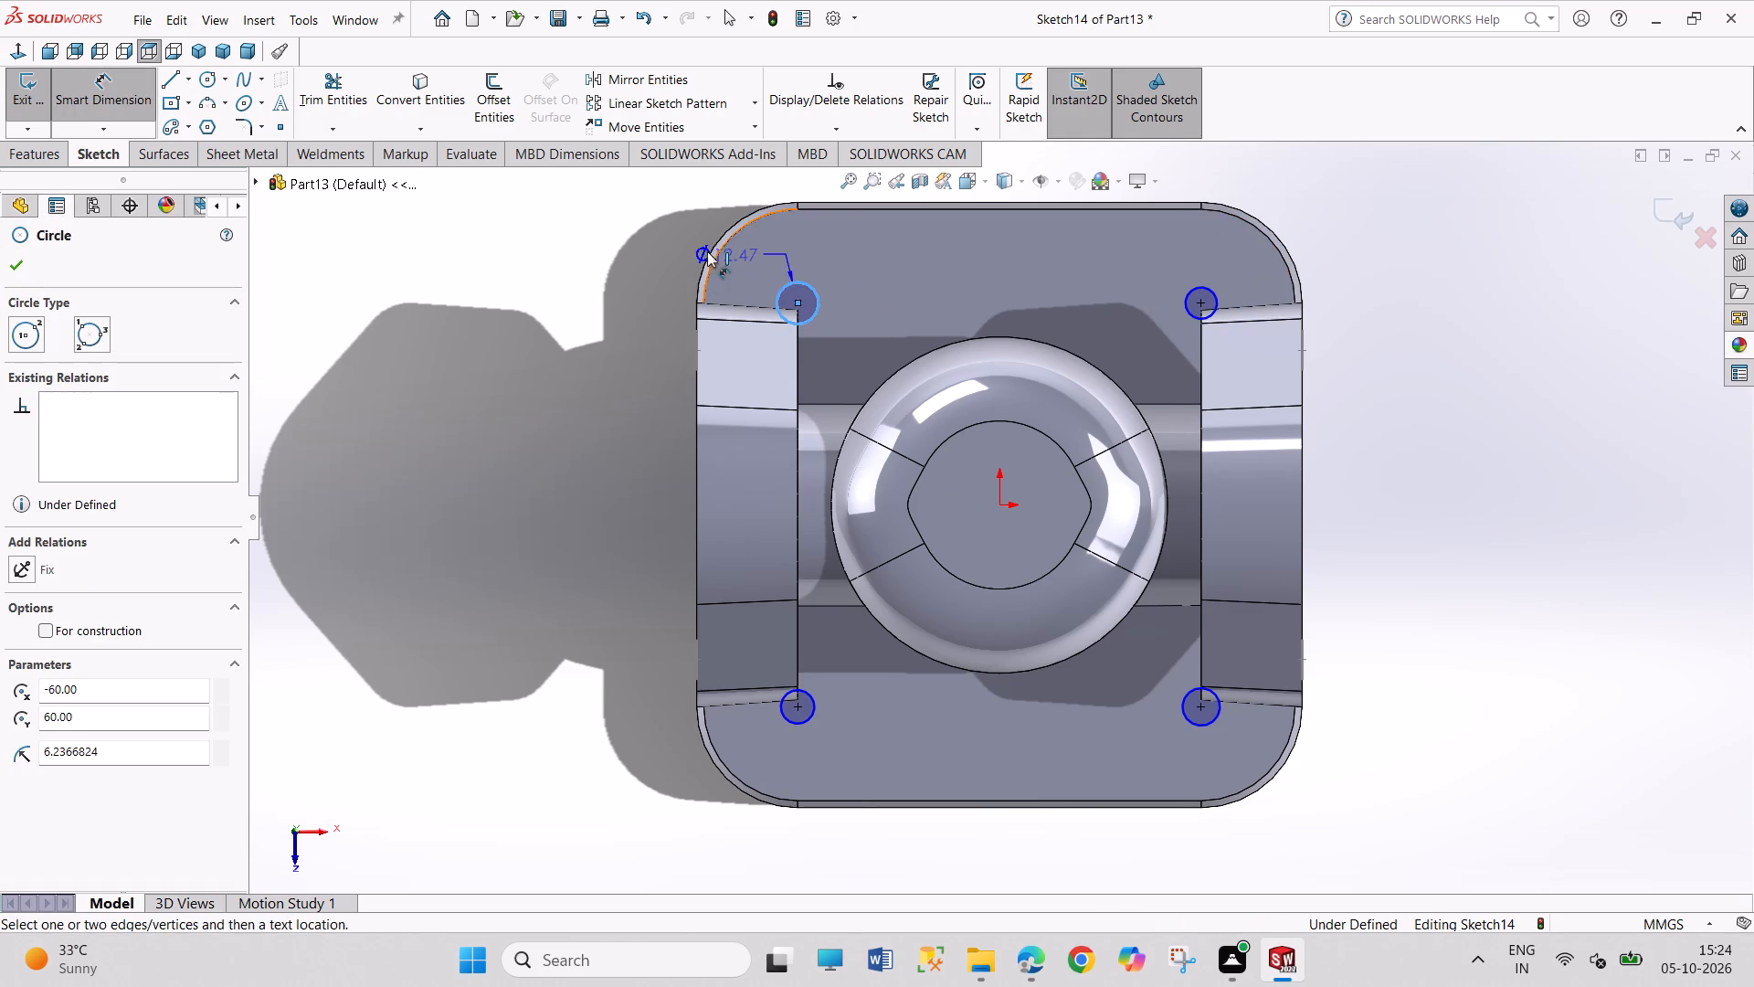
left_click(670, 249)
type("15")
key("Return")
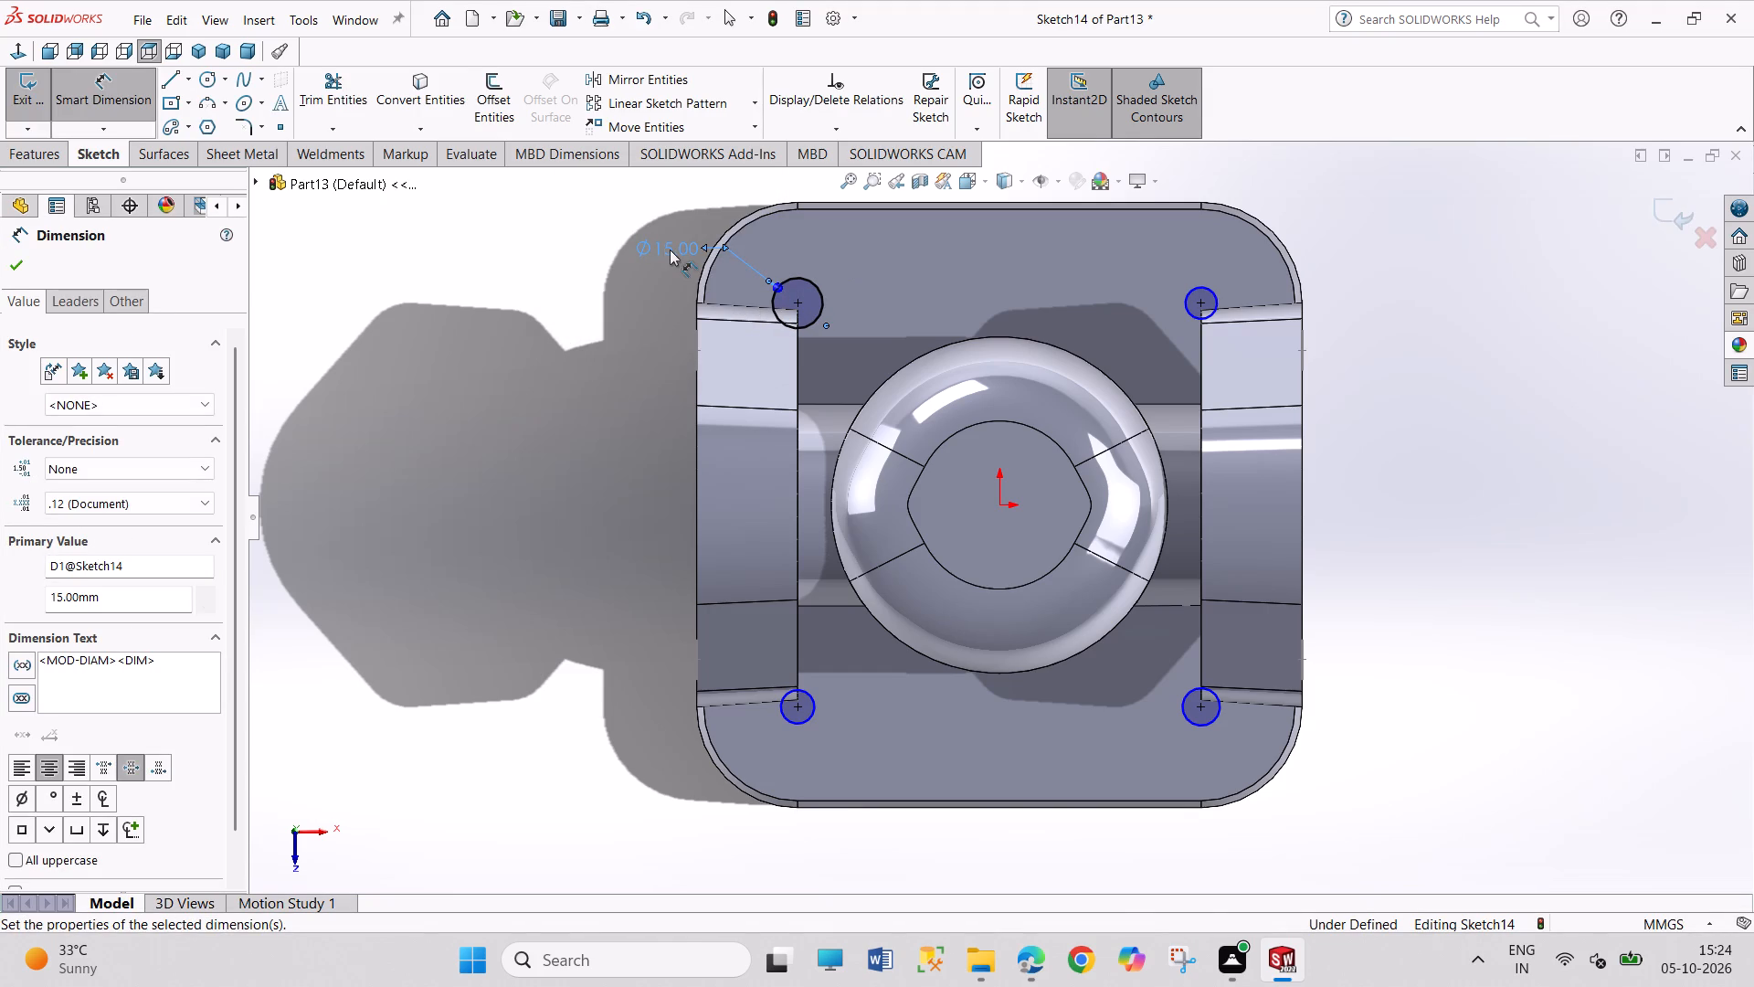
left_click(1212, 301)
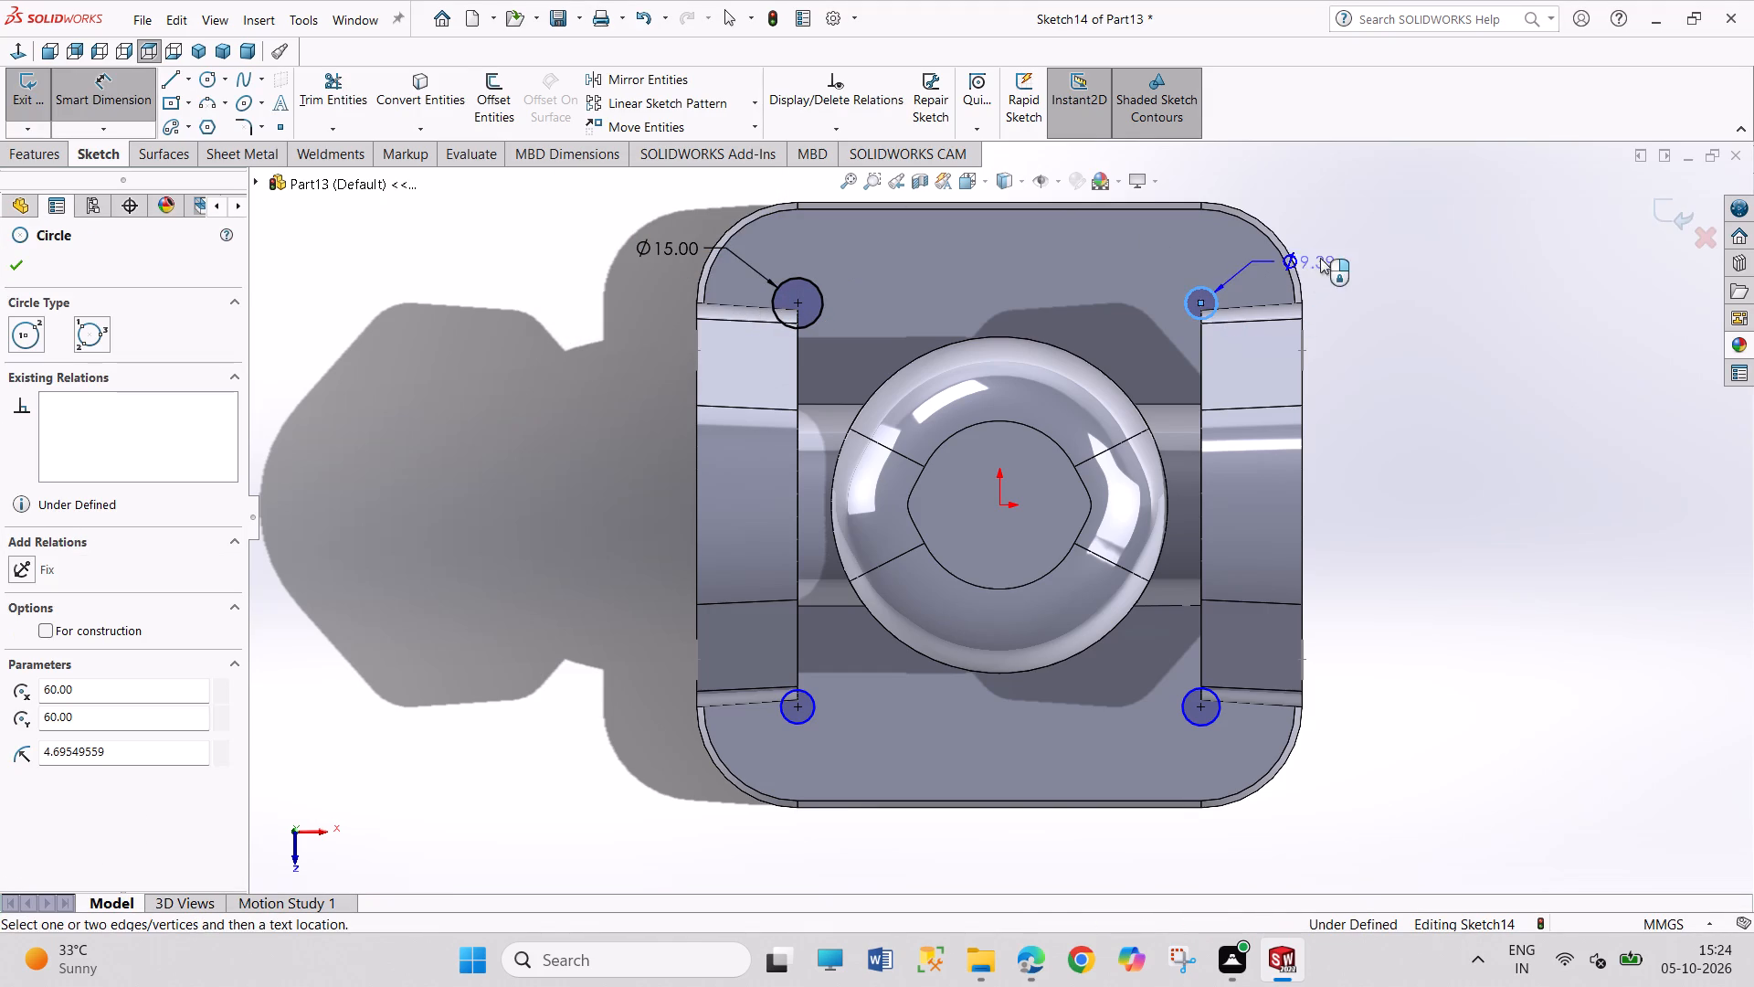
left_click(1353, 240)
type("15")
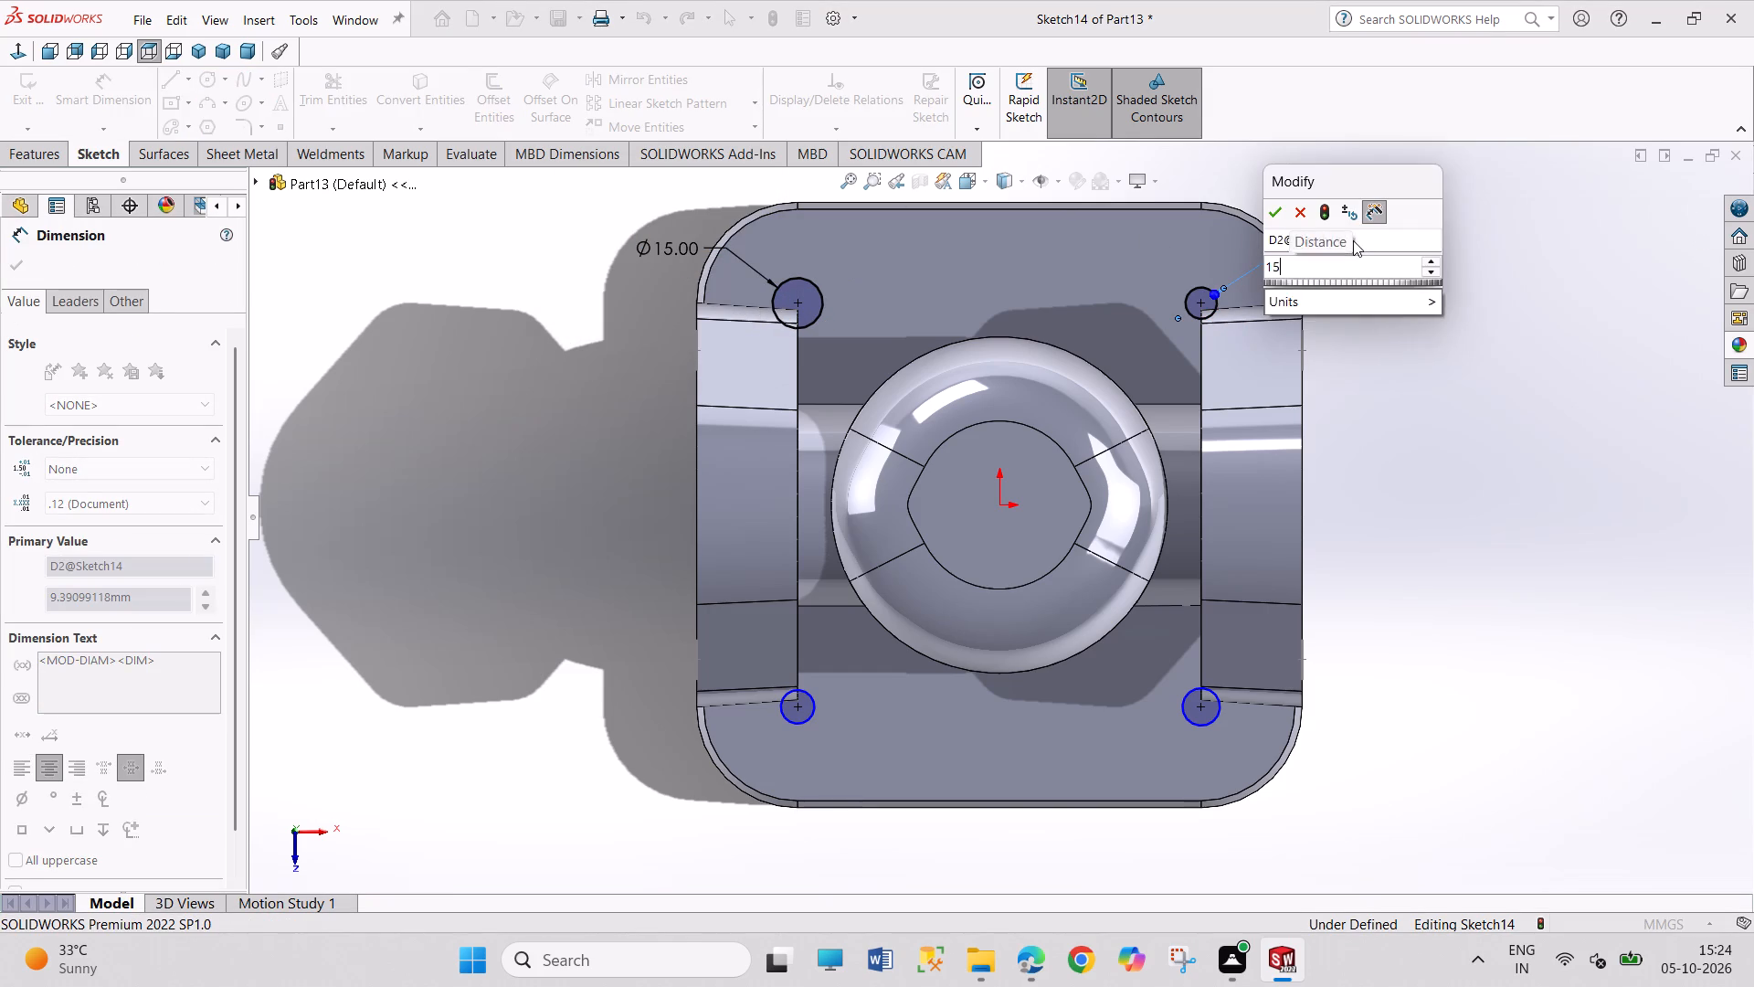
key("Return")
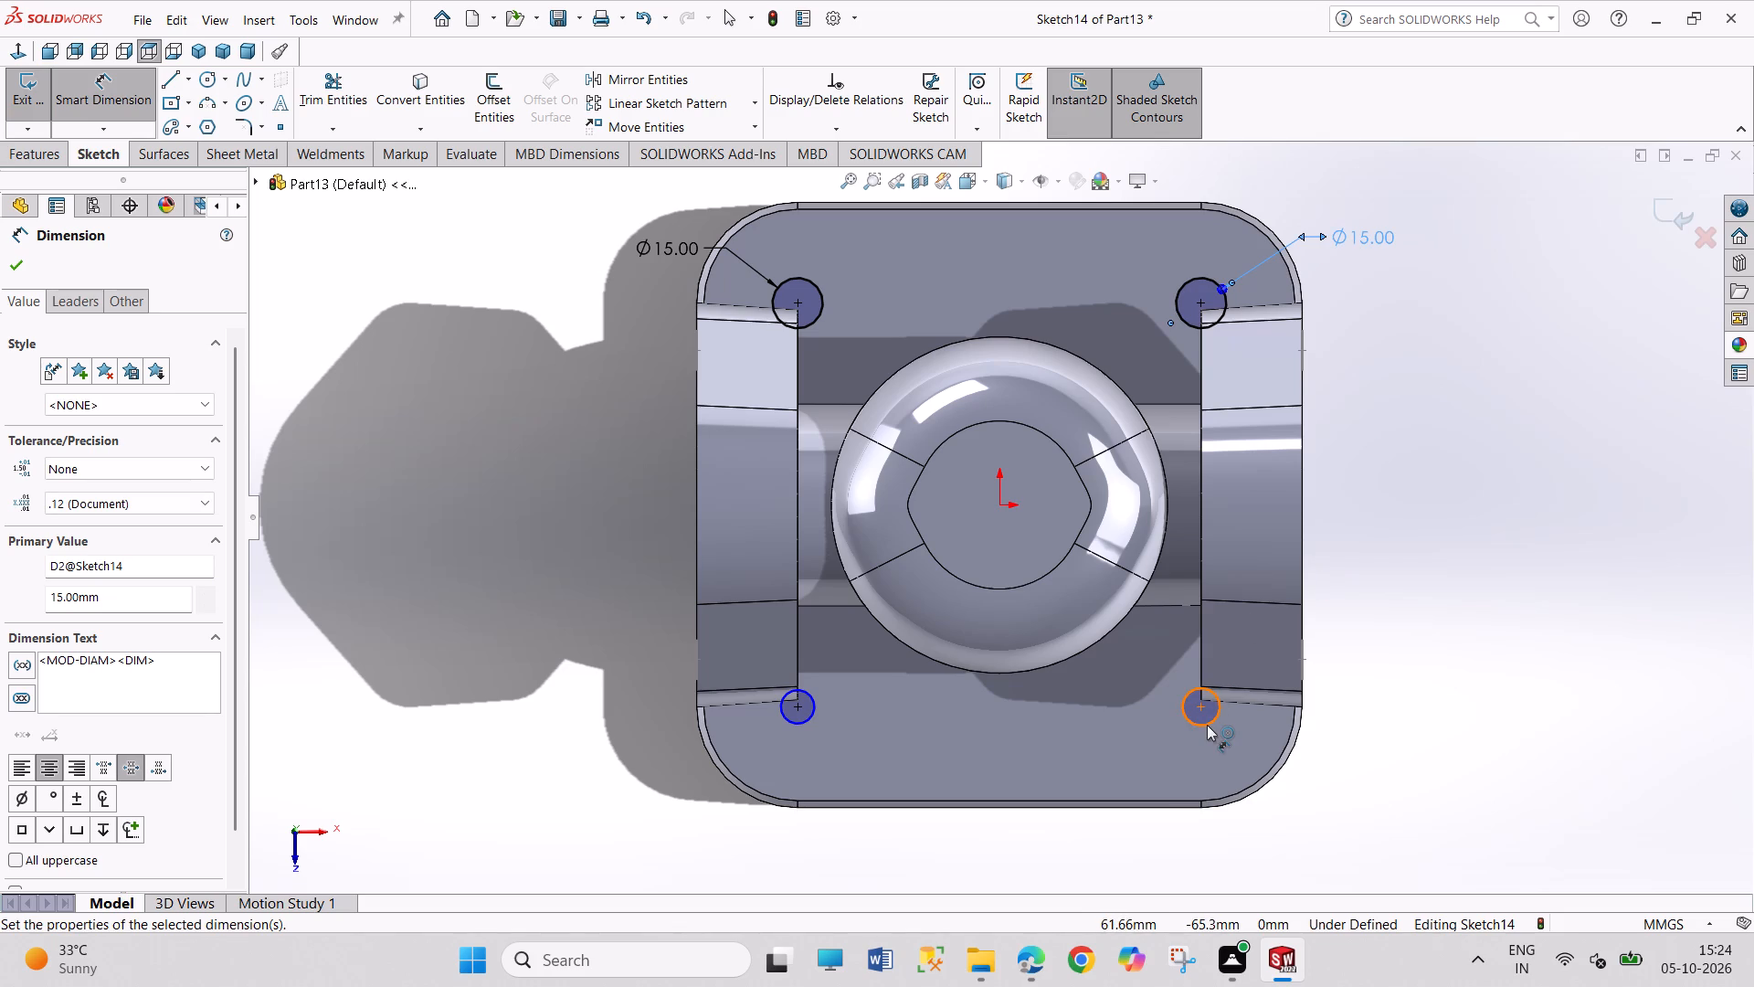
Dimension the two base corner circles at Y -60 to 15 mm diameter each and exit the sketch.
left_click(1207, 725)
left_click(1394, 790)
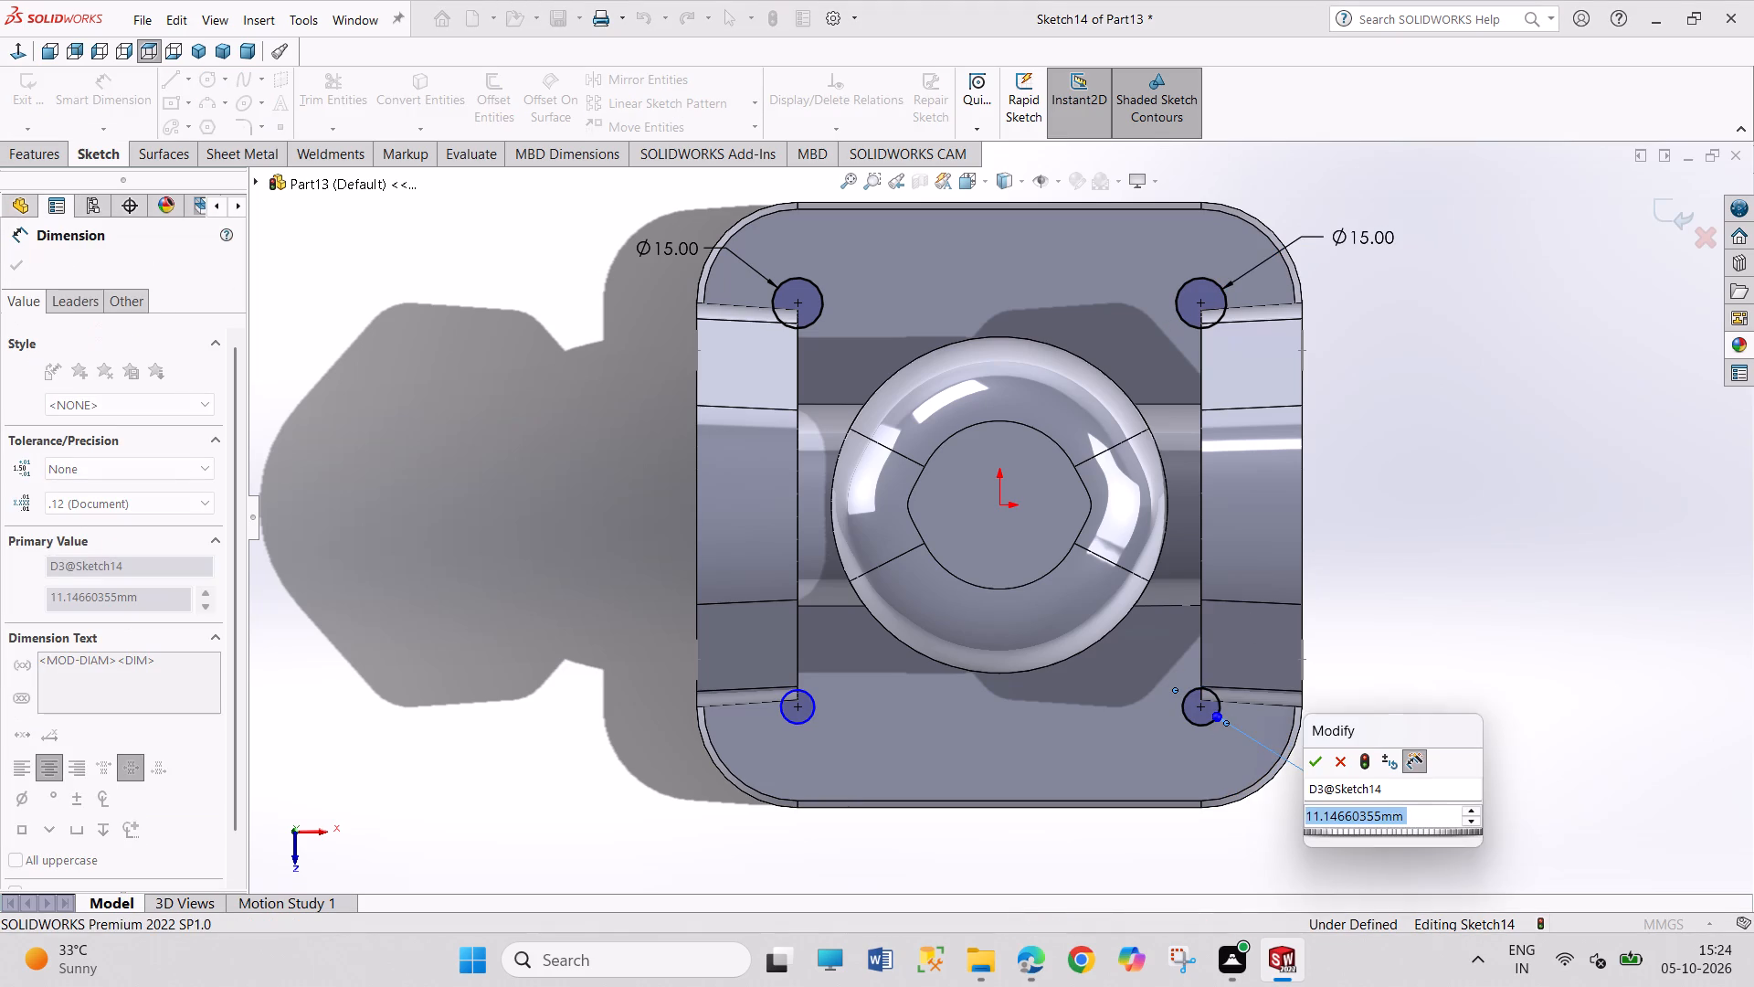
type("15")
key("Return")
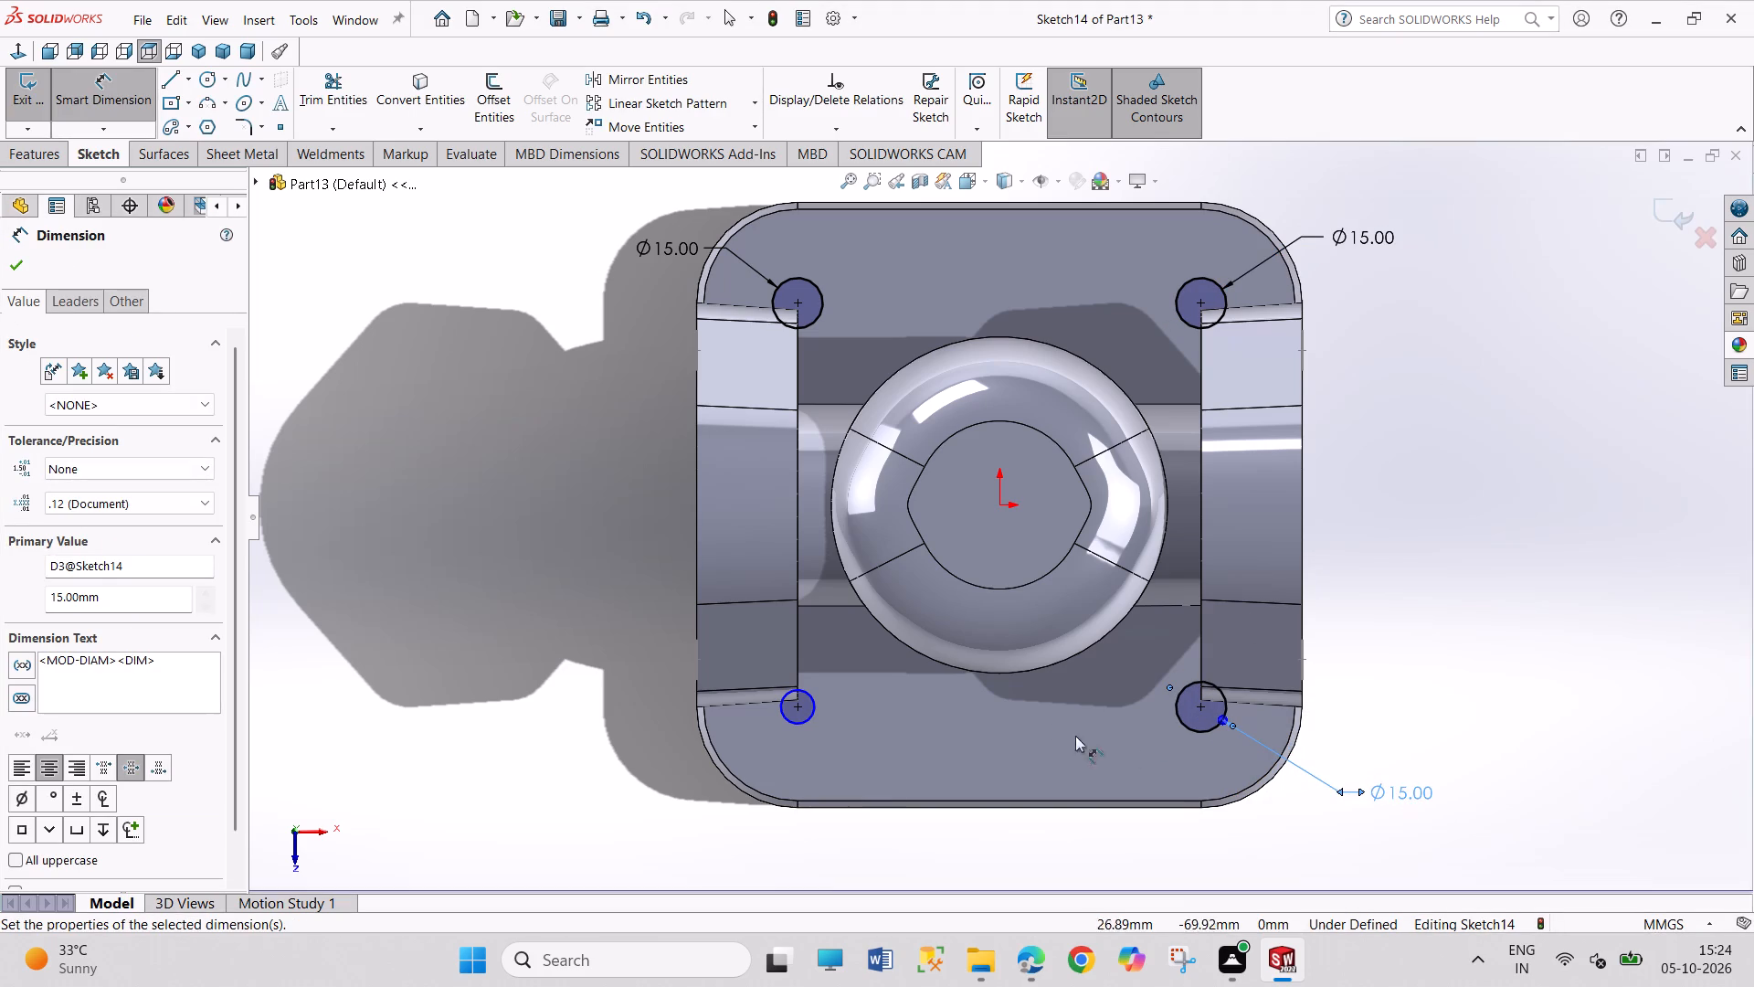
left_click(787, 720)
left_click(644, 742)
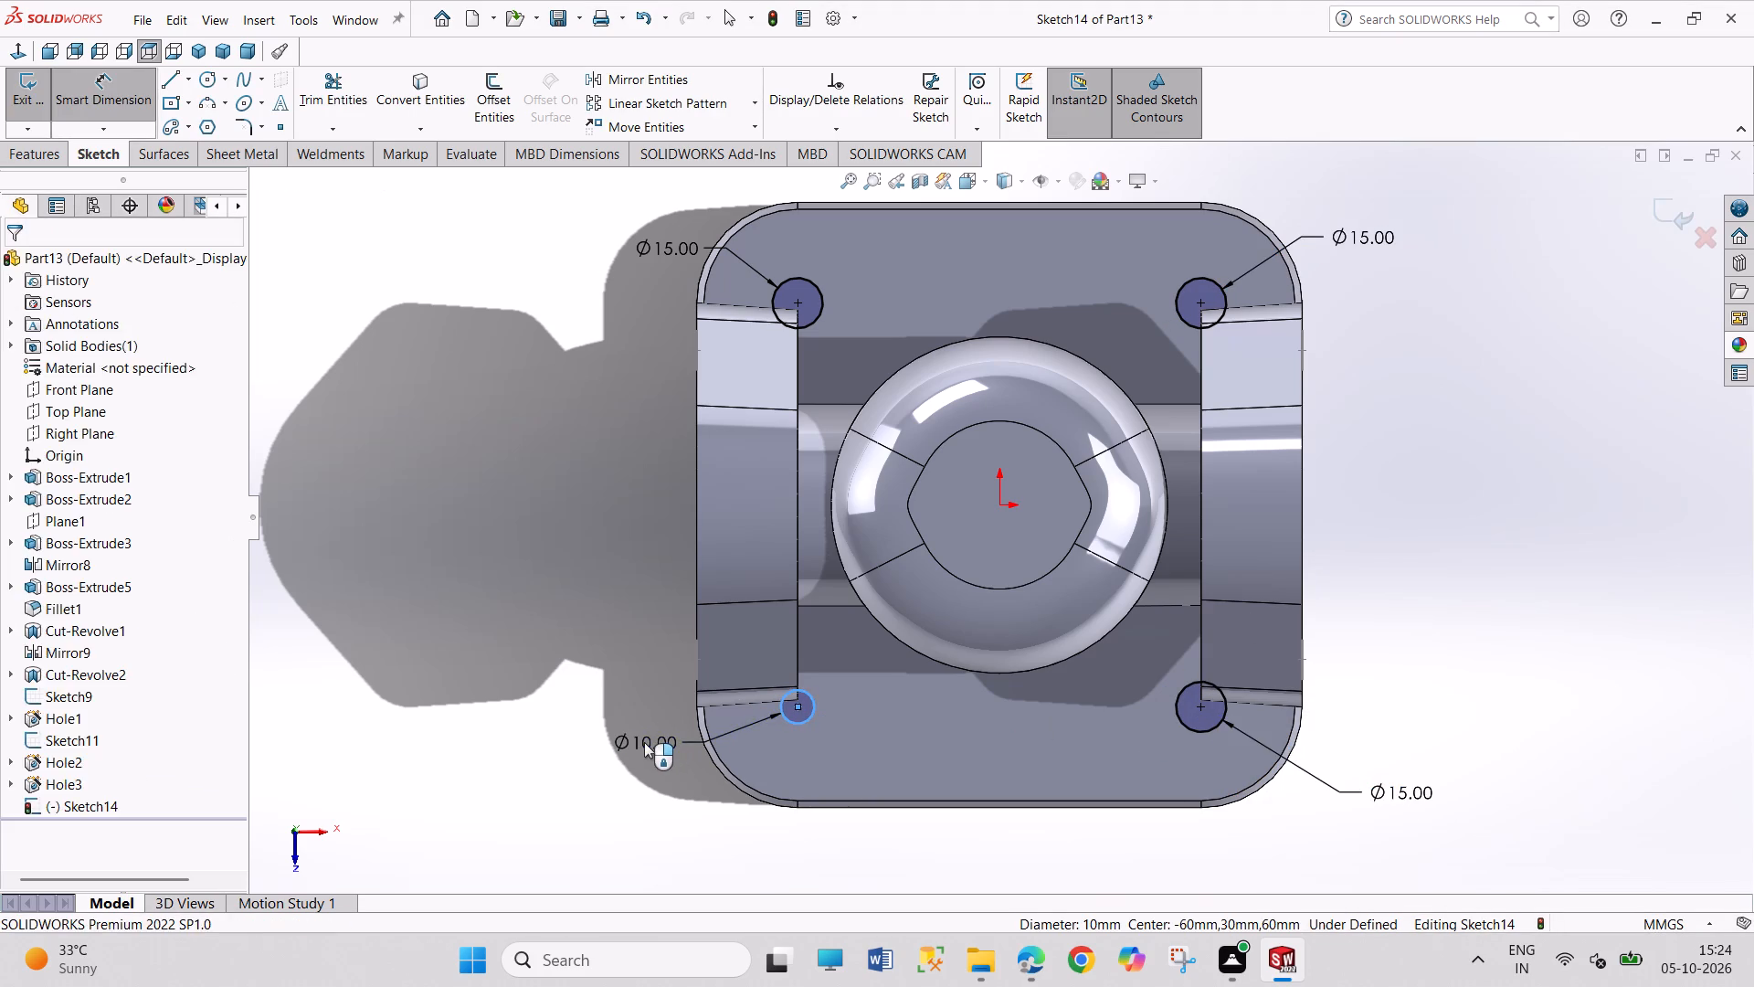
type("15")
key("Return")
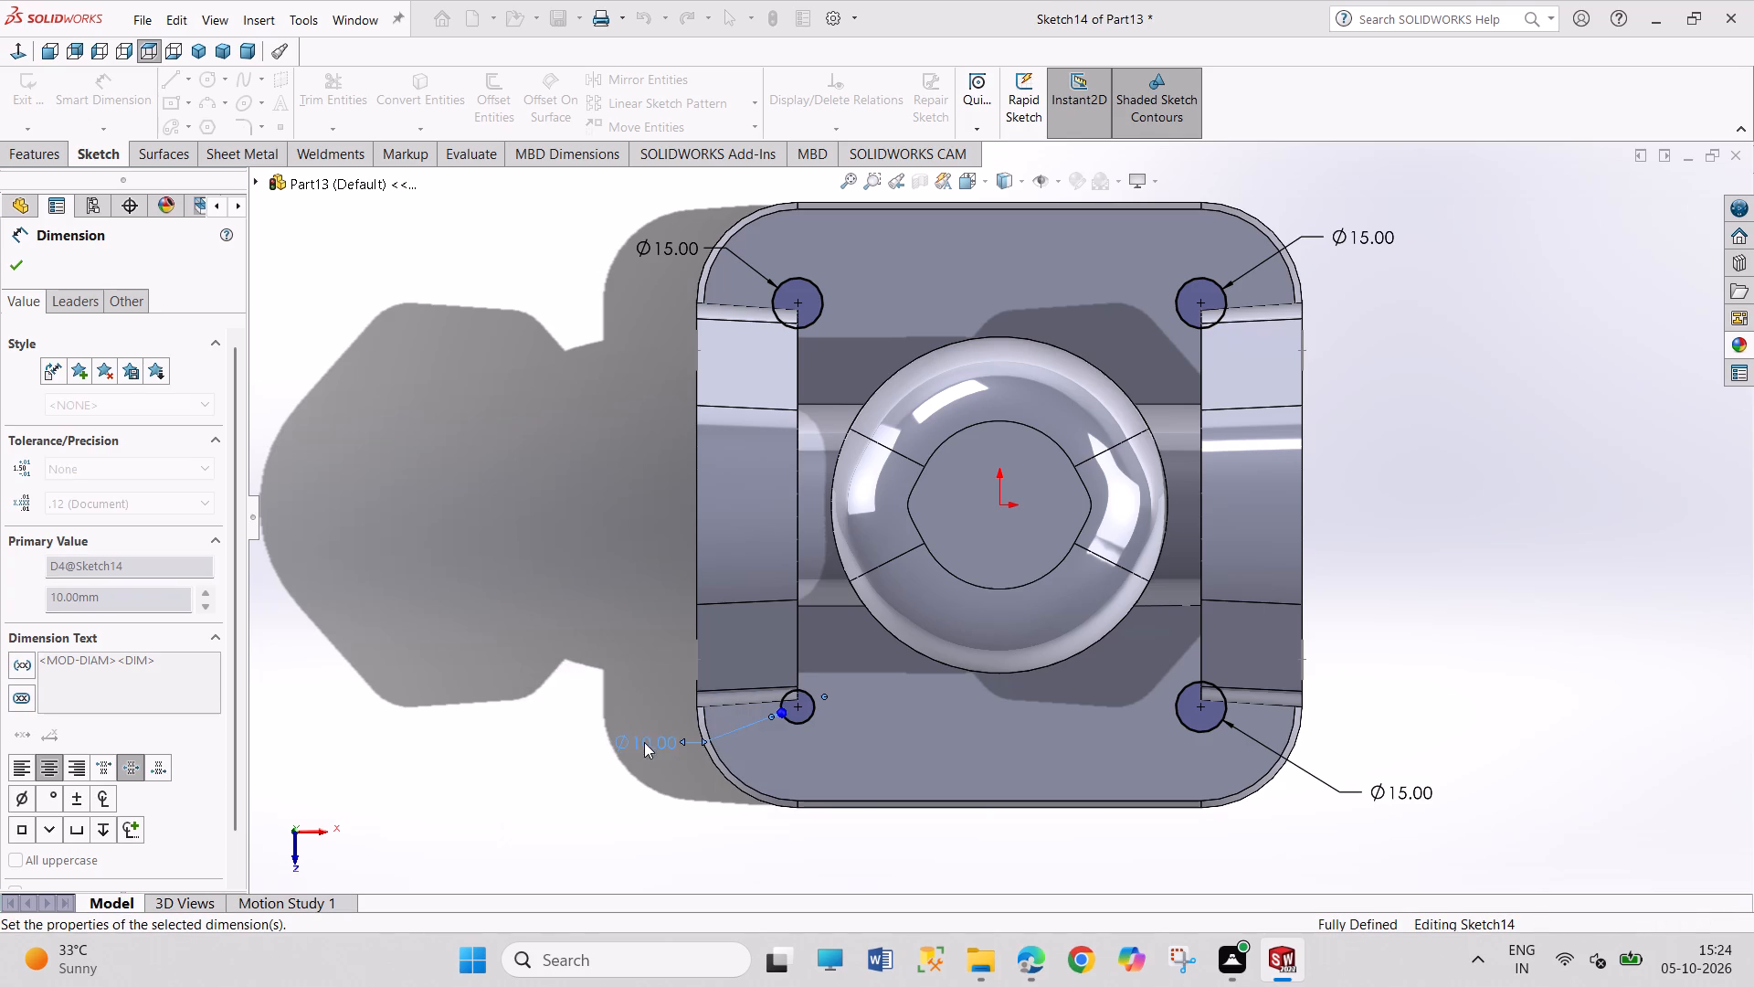
left_click(5, 268)
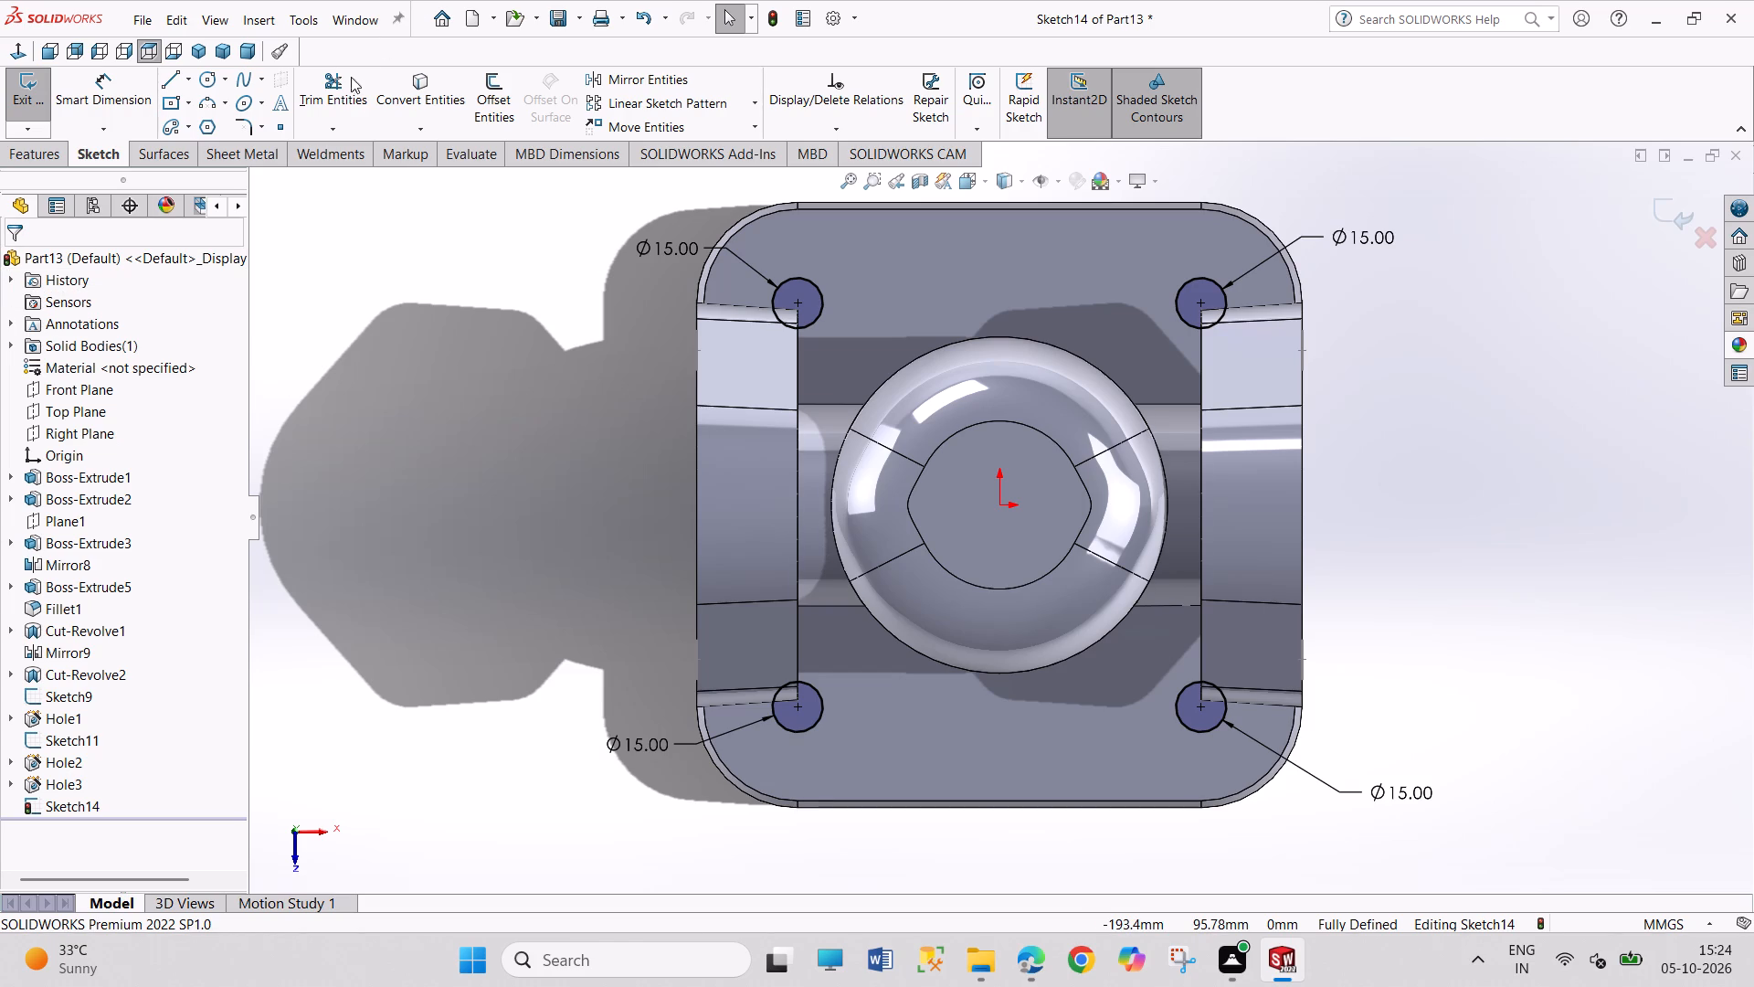
left_click(23, 102)
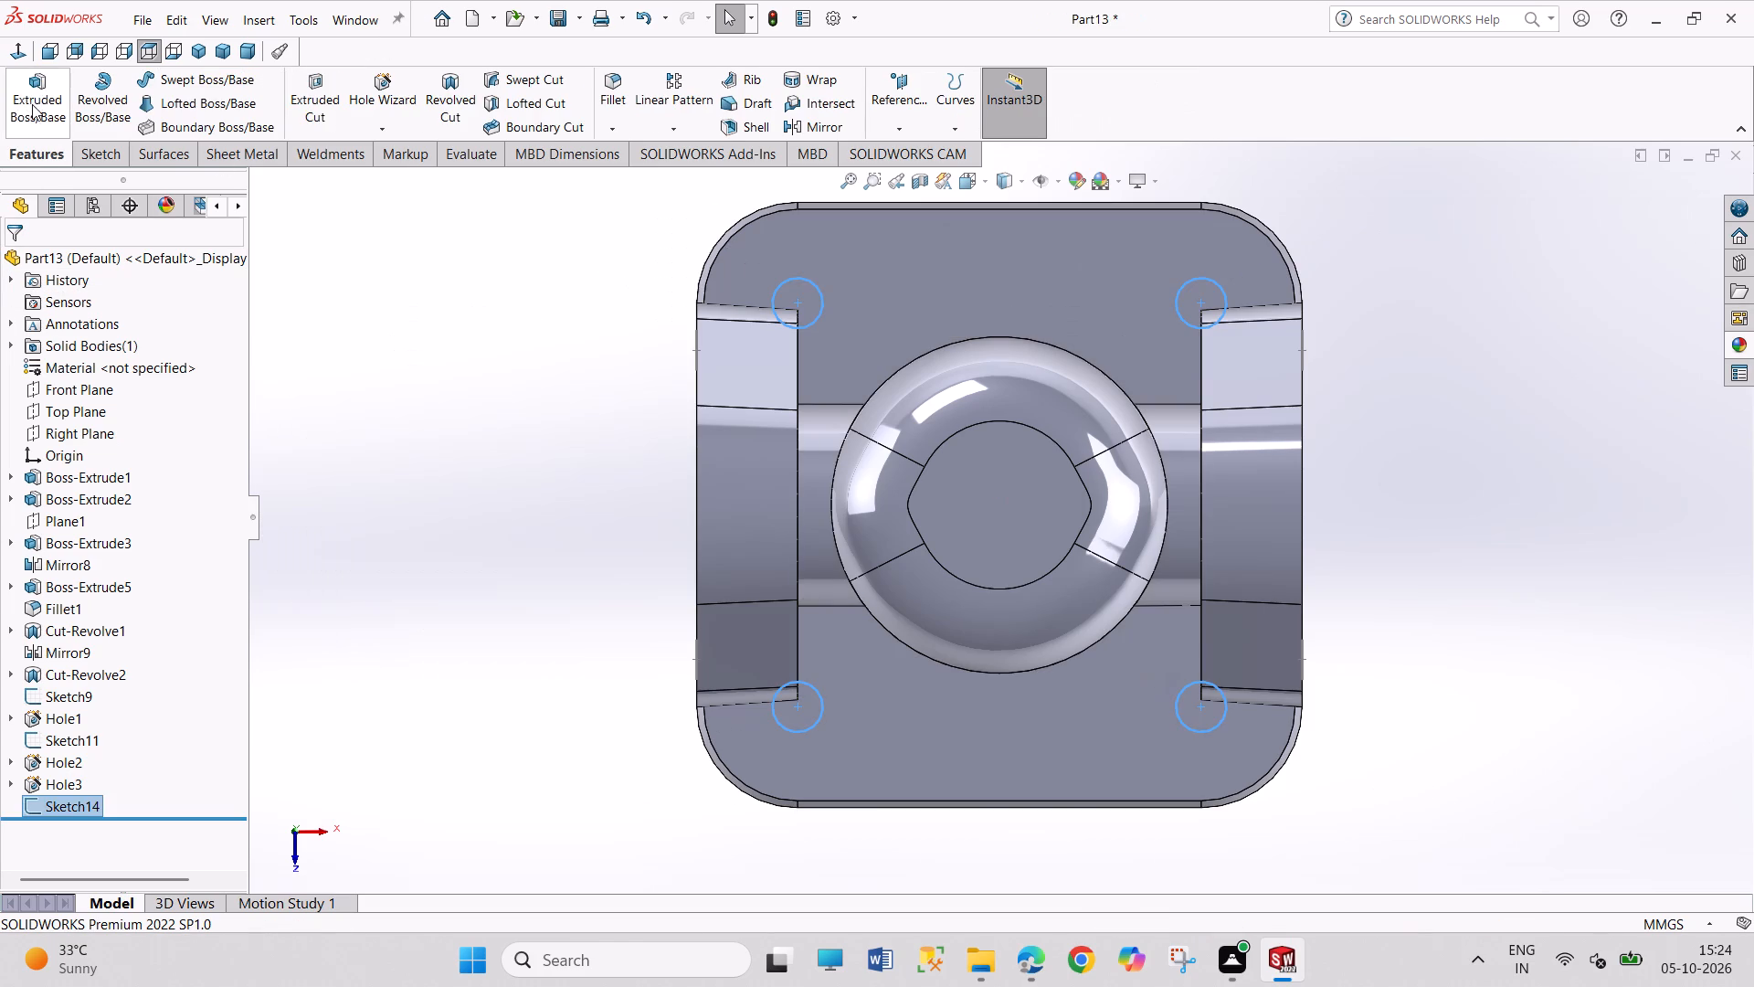
Place counterbored Hole Wizard holes, 12 mm with a 20 mm by 15 mm counterbore, at the four circle centres on the base's top face.
left_click(367, 92)
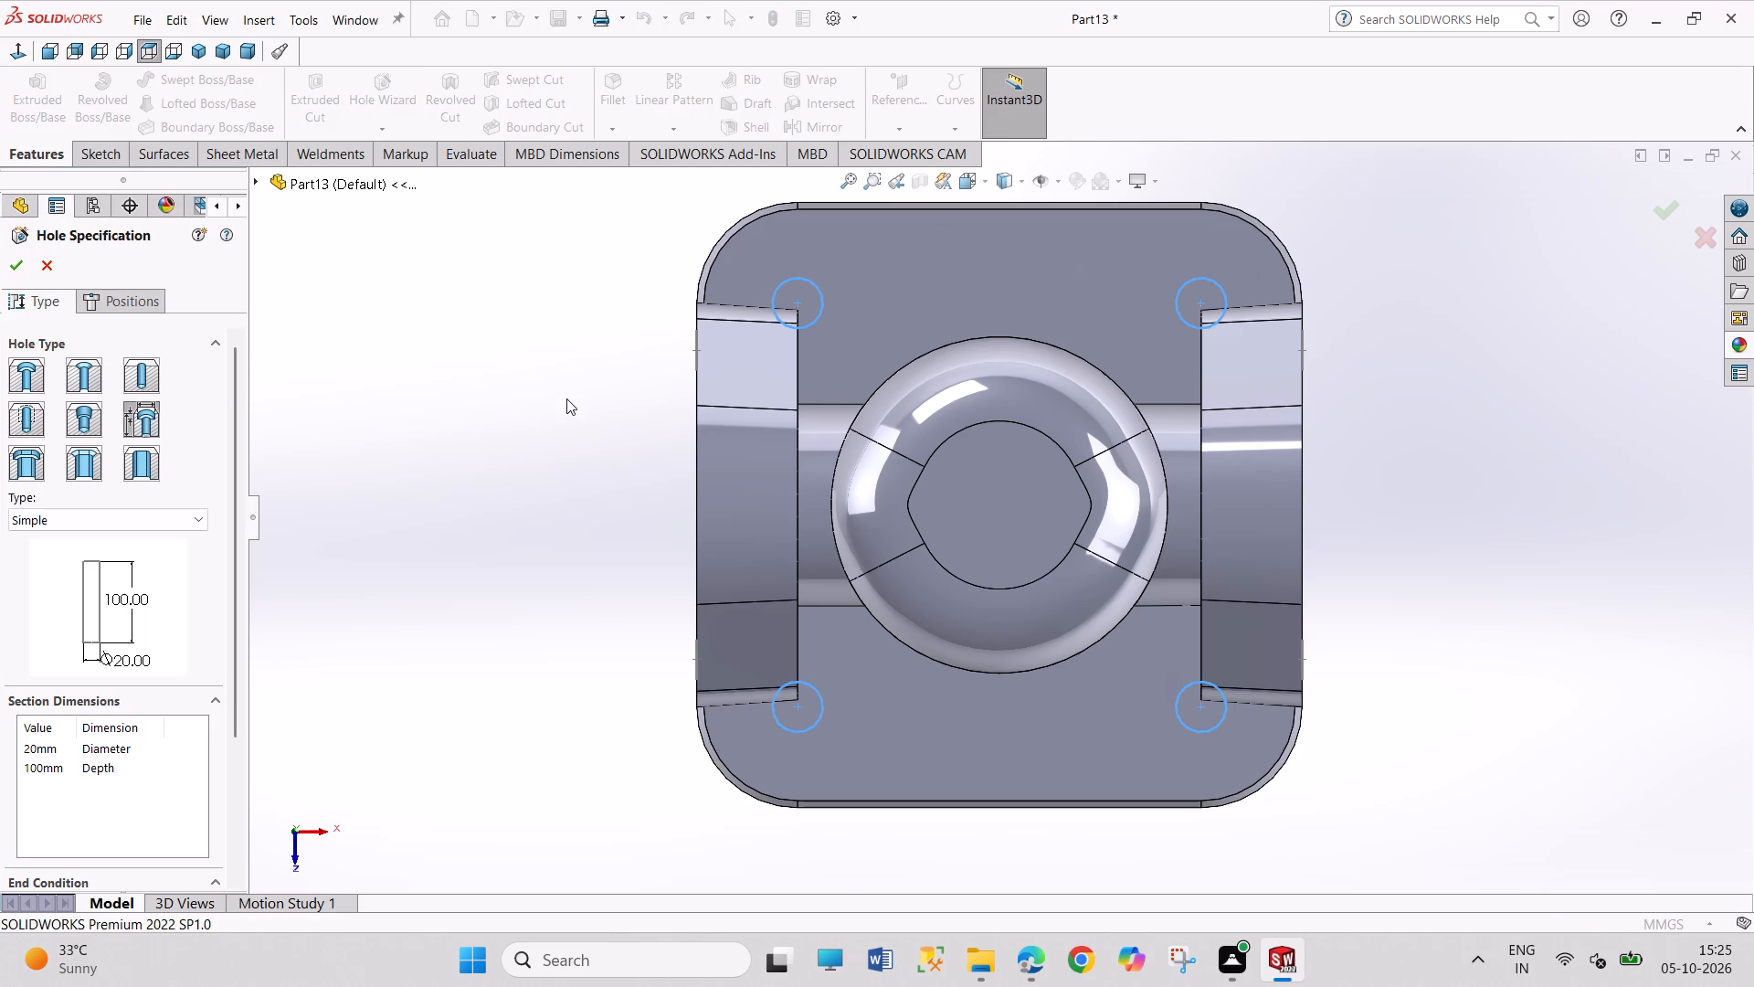
left_click(178, 524)
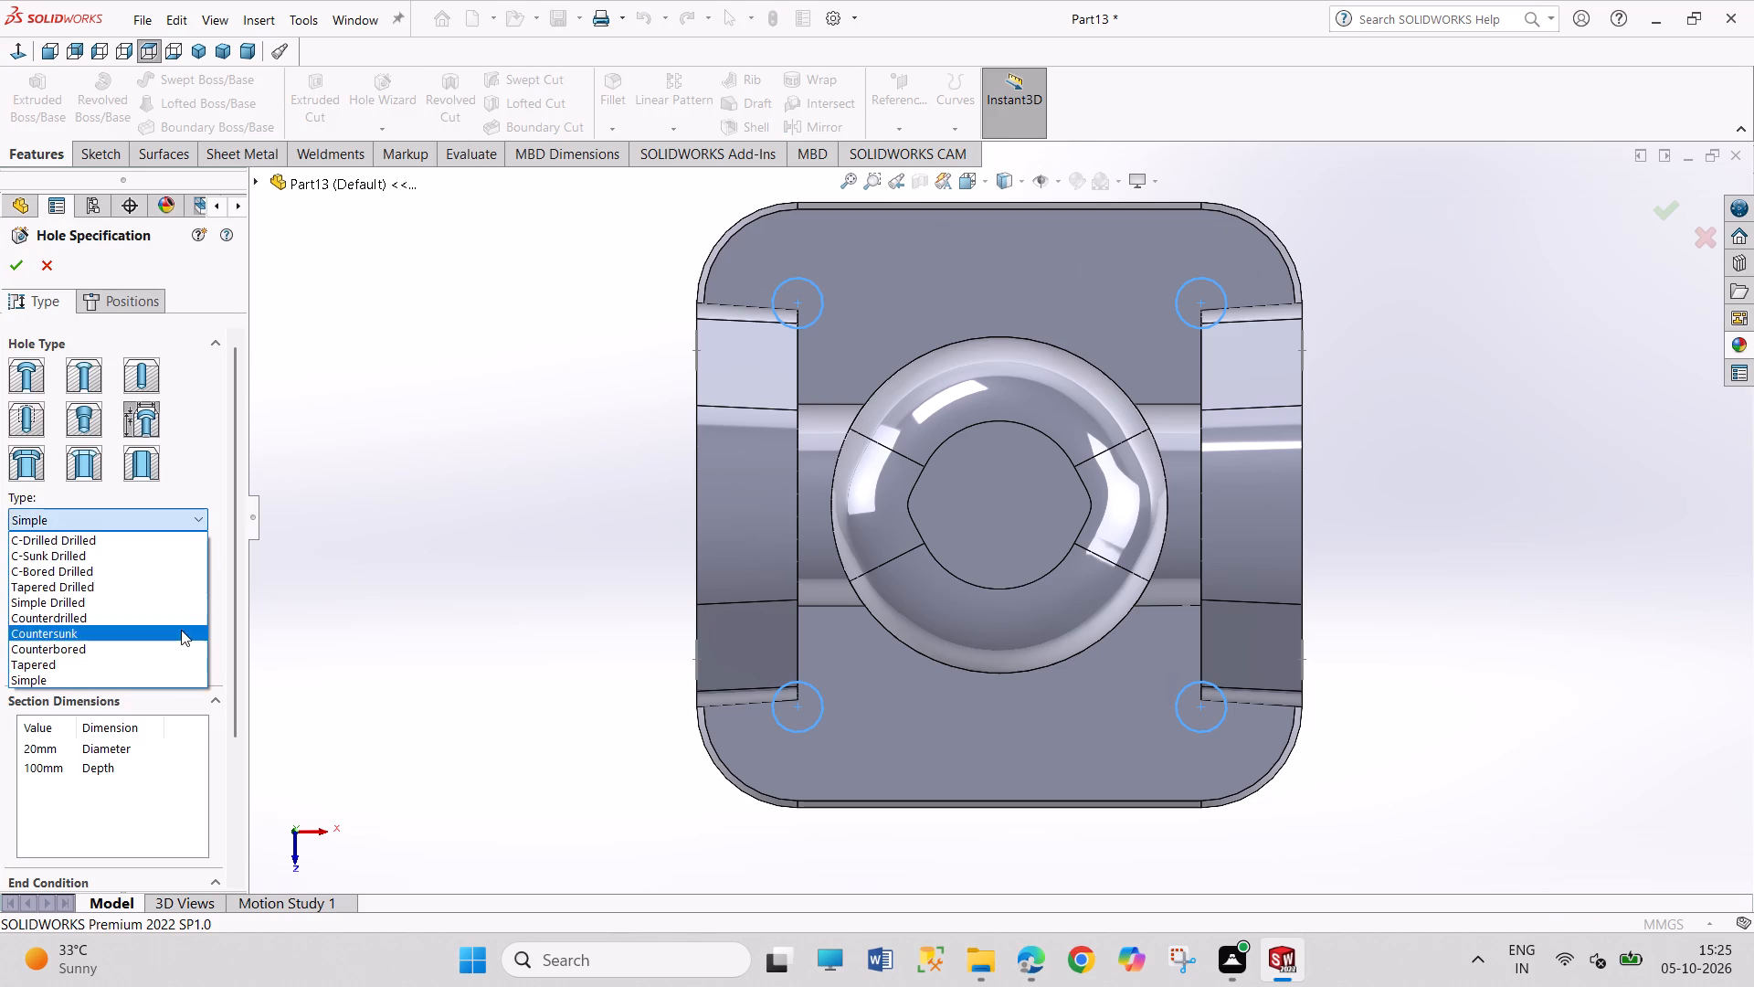
left_click(167, 642)
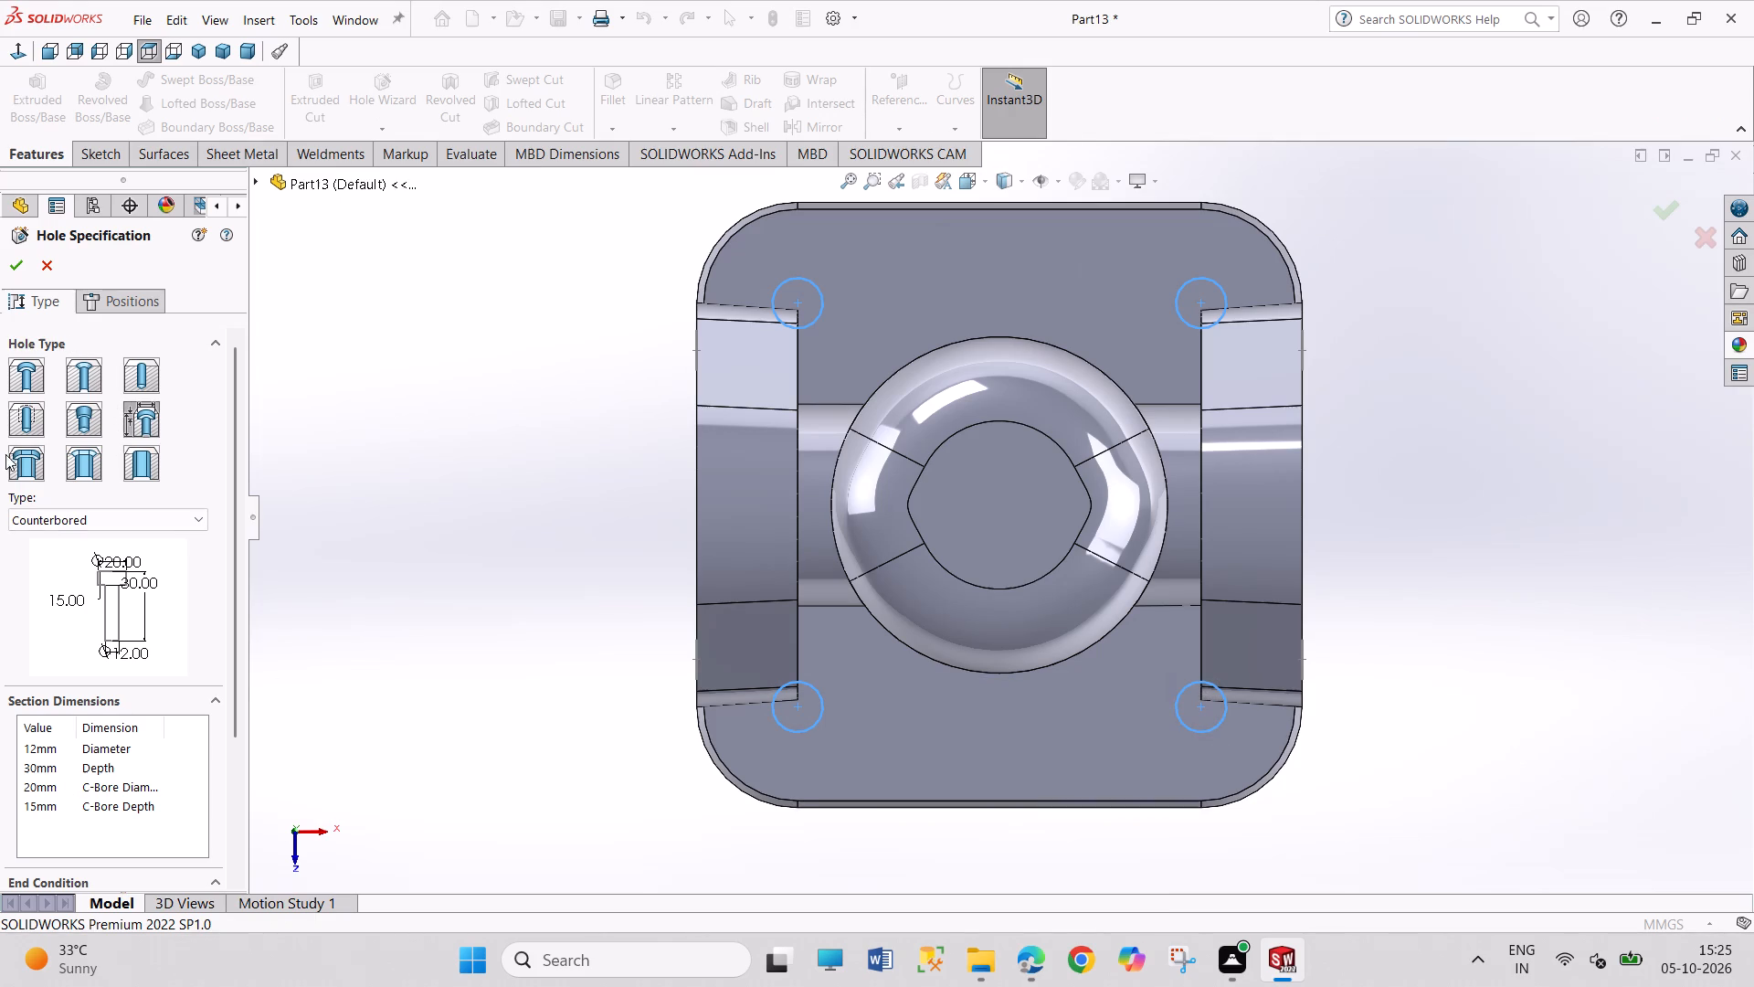
left_click(151, 306)
left_click(129, 493)
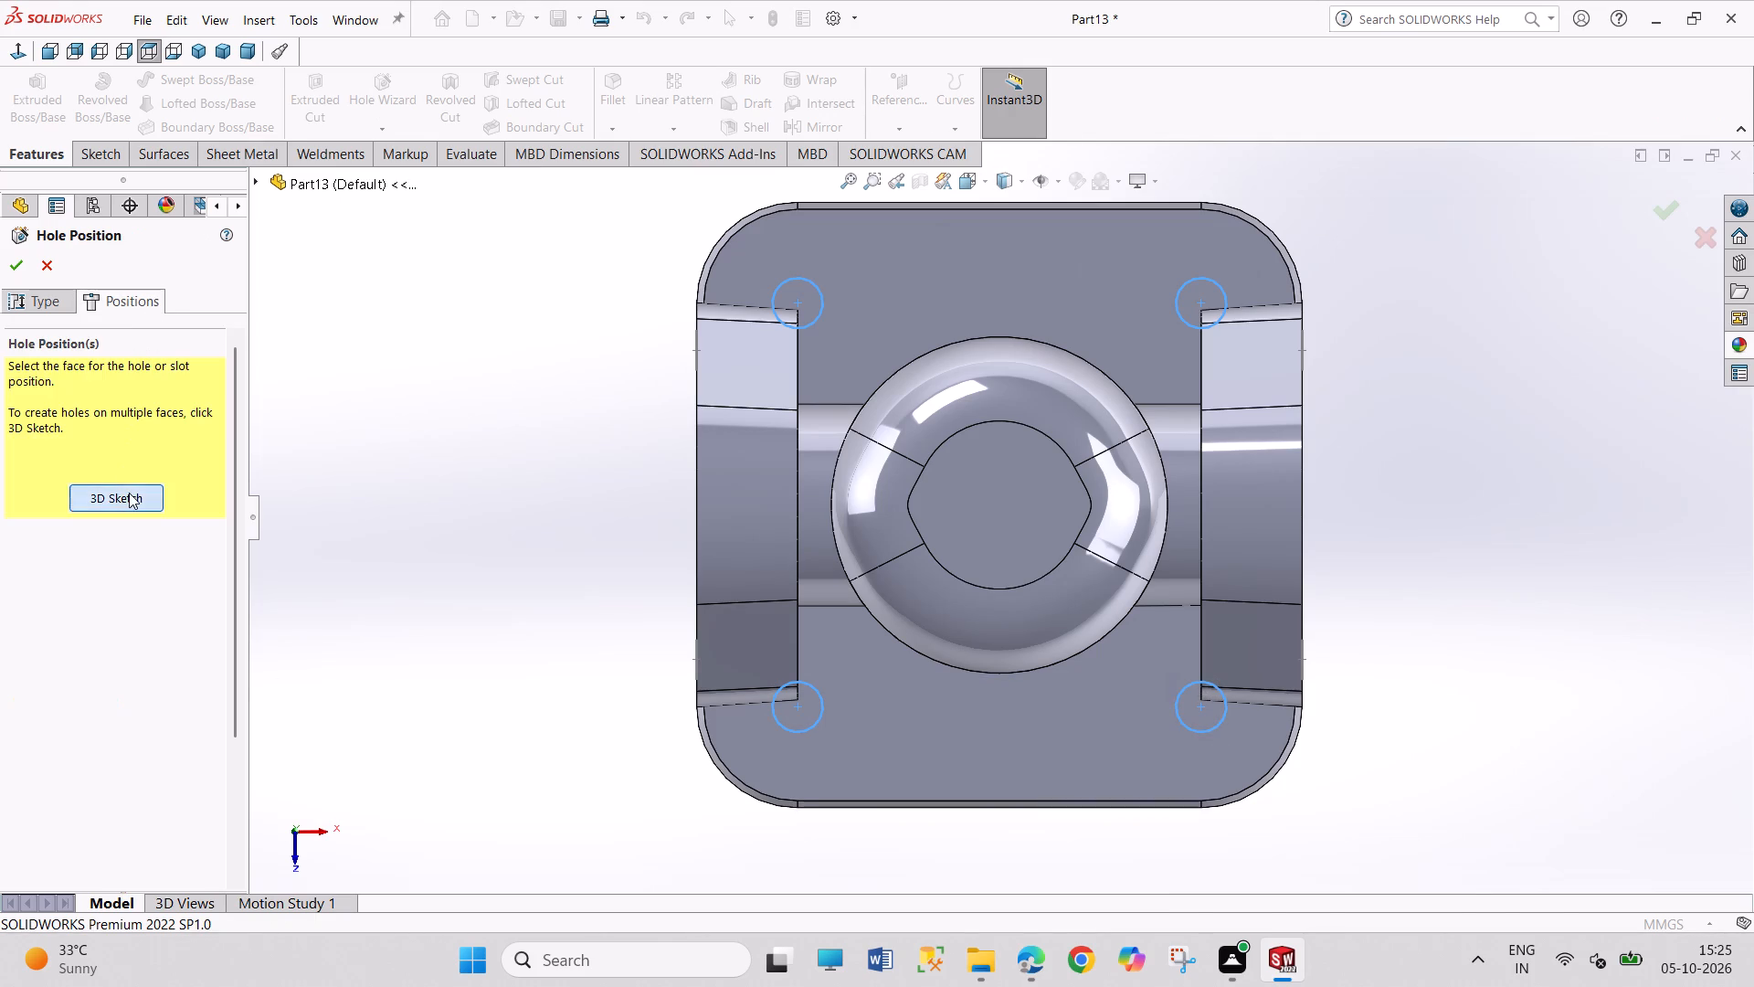
left_click(798, 710)
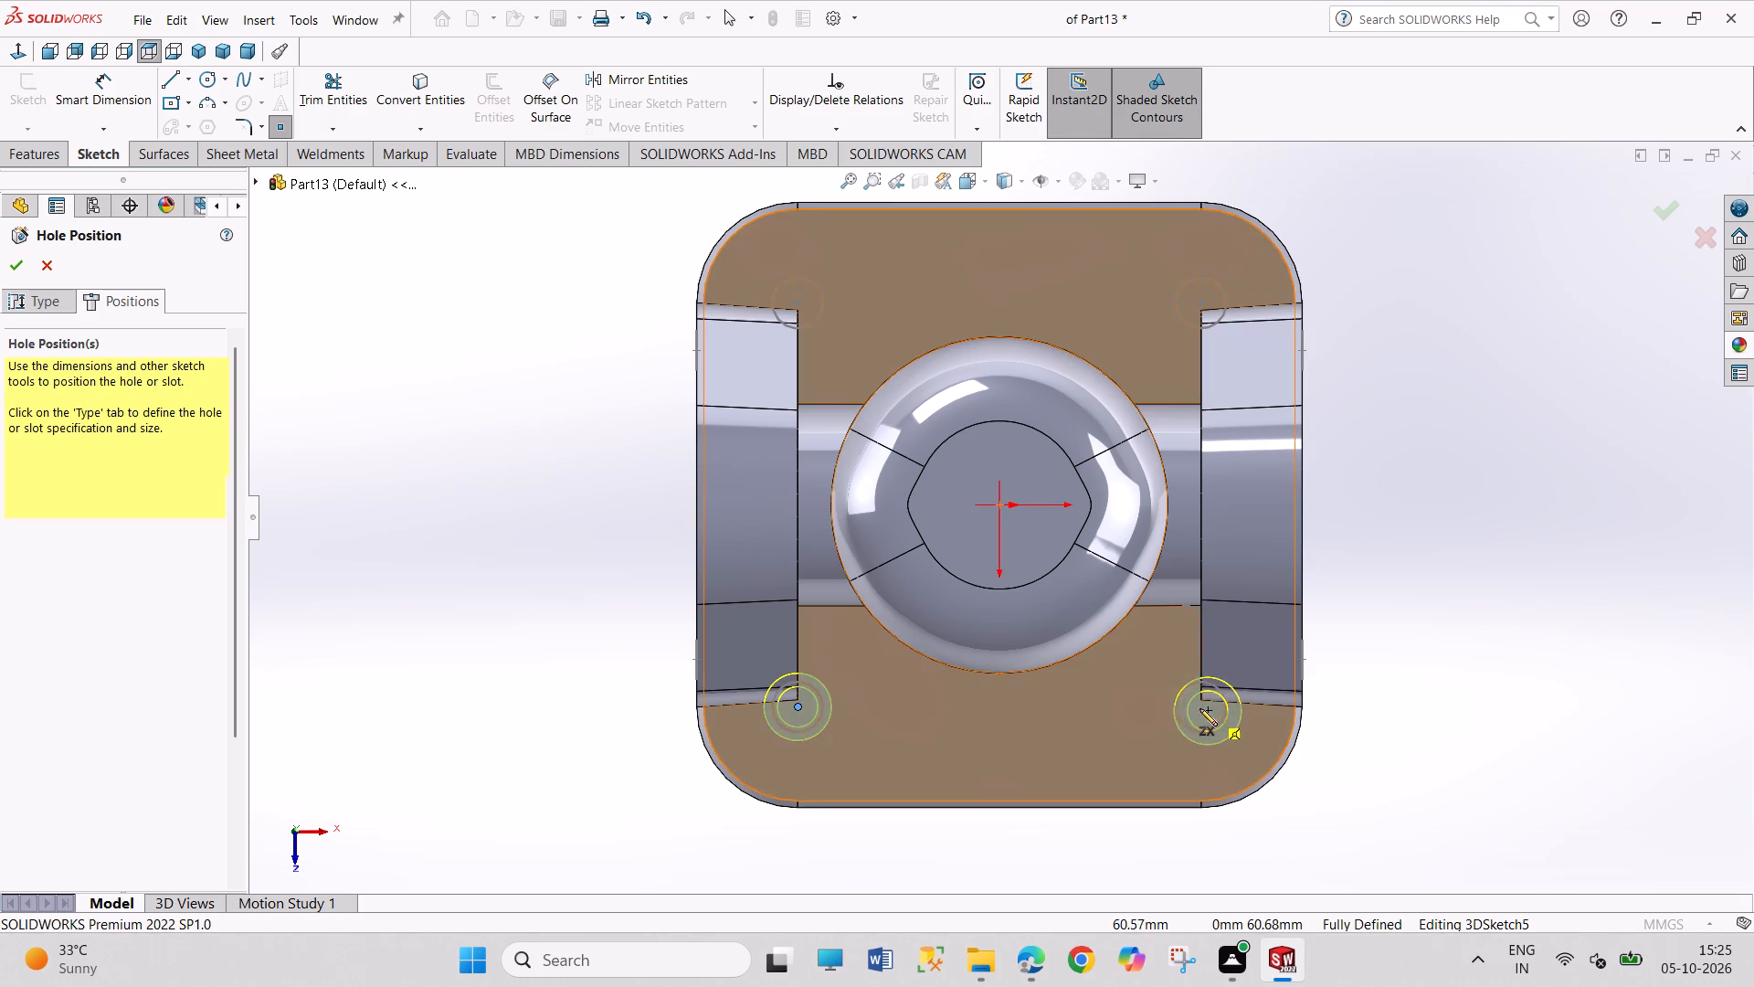
left_click(1199, 707)
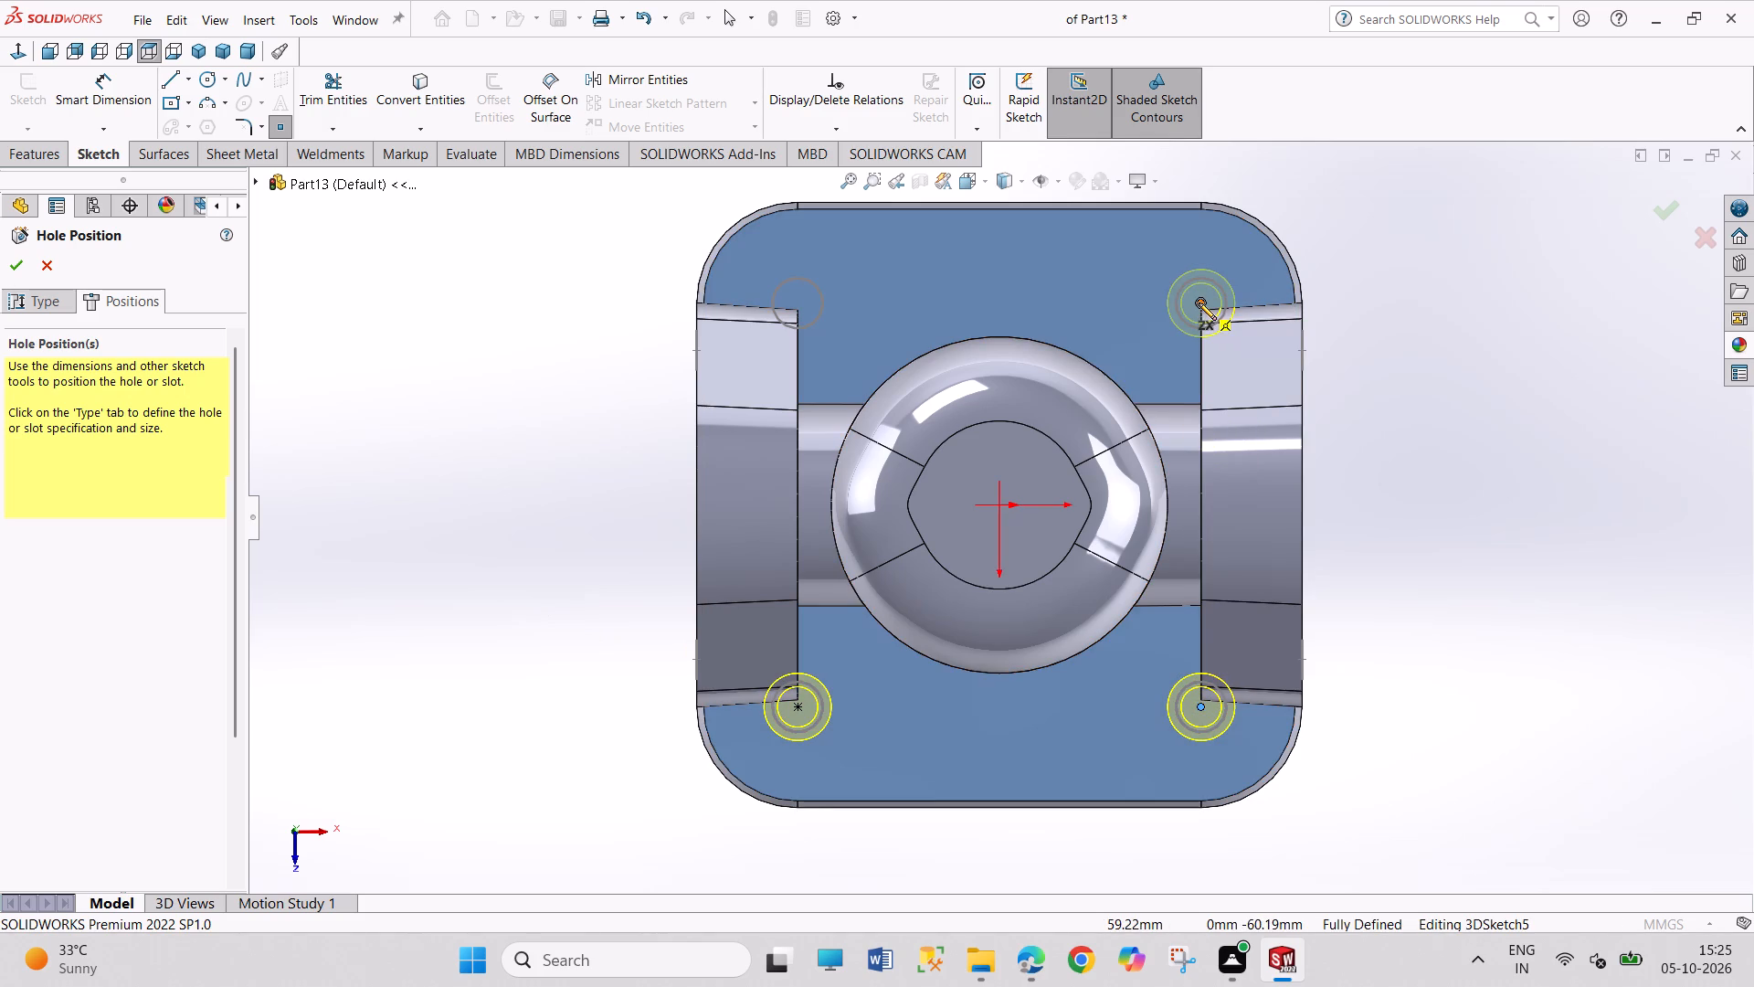
left_click_drag(1199, 302, 1189, 303)
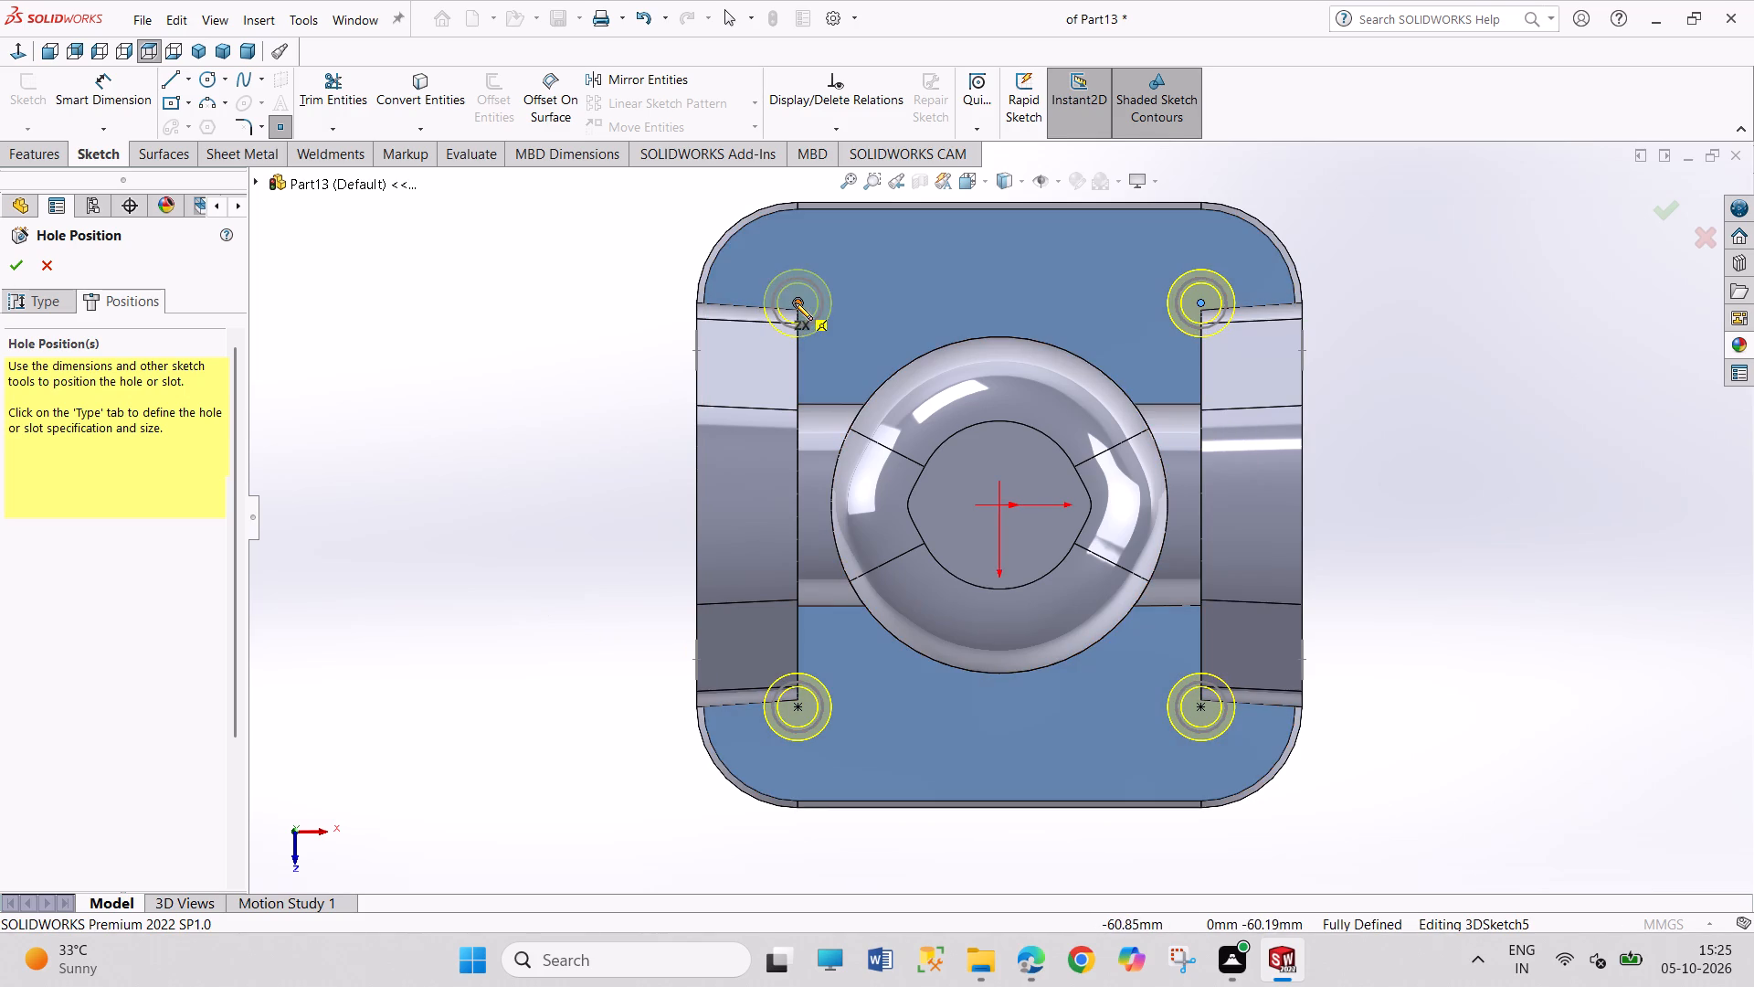
left_click(795, 302)
left_click(14, 264)
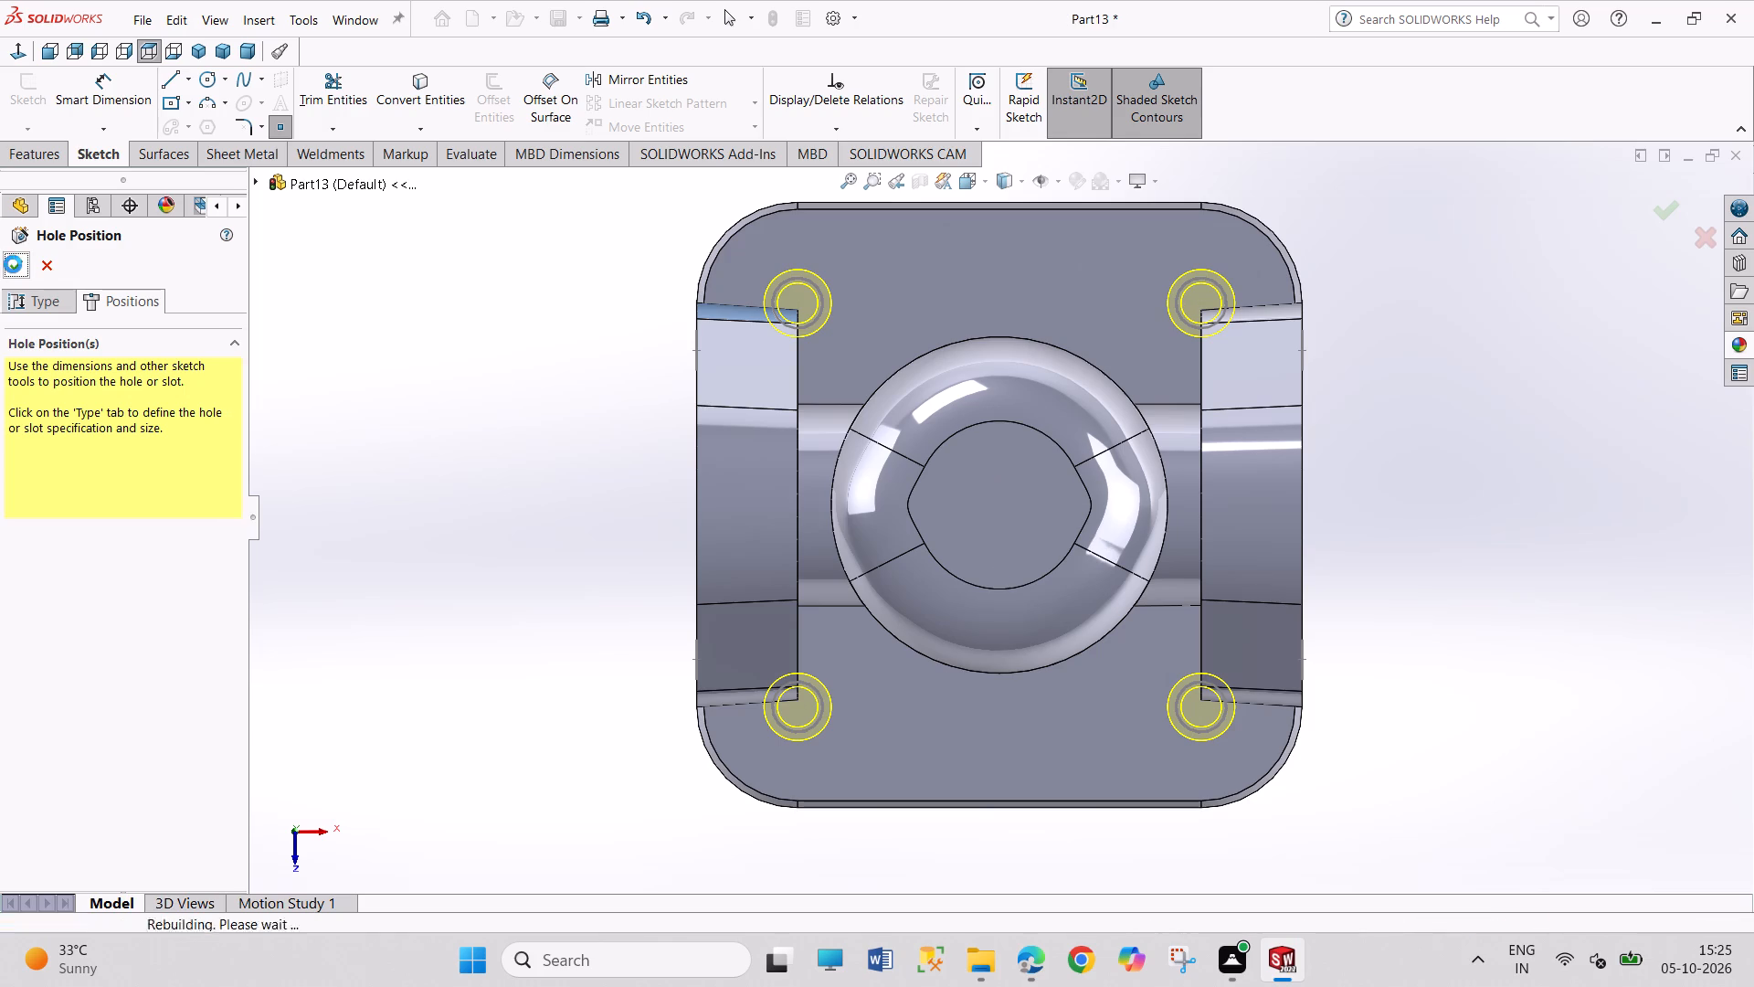
left_click_drag(501, 376, 542, 472)
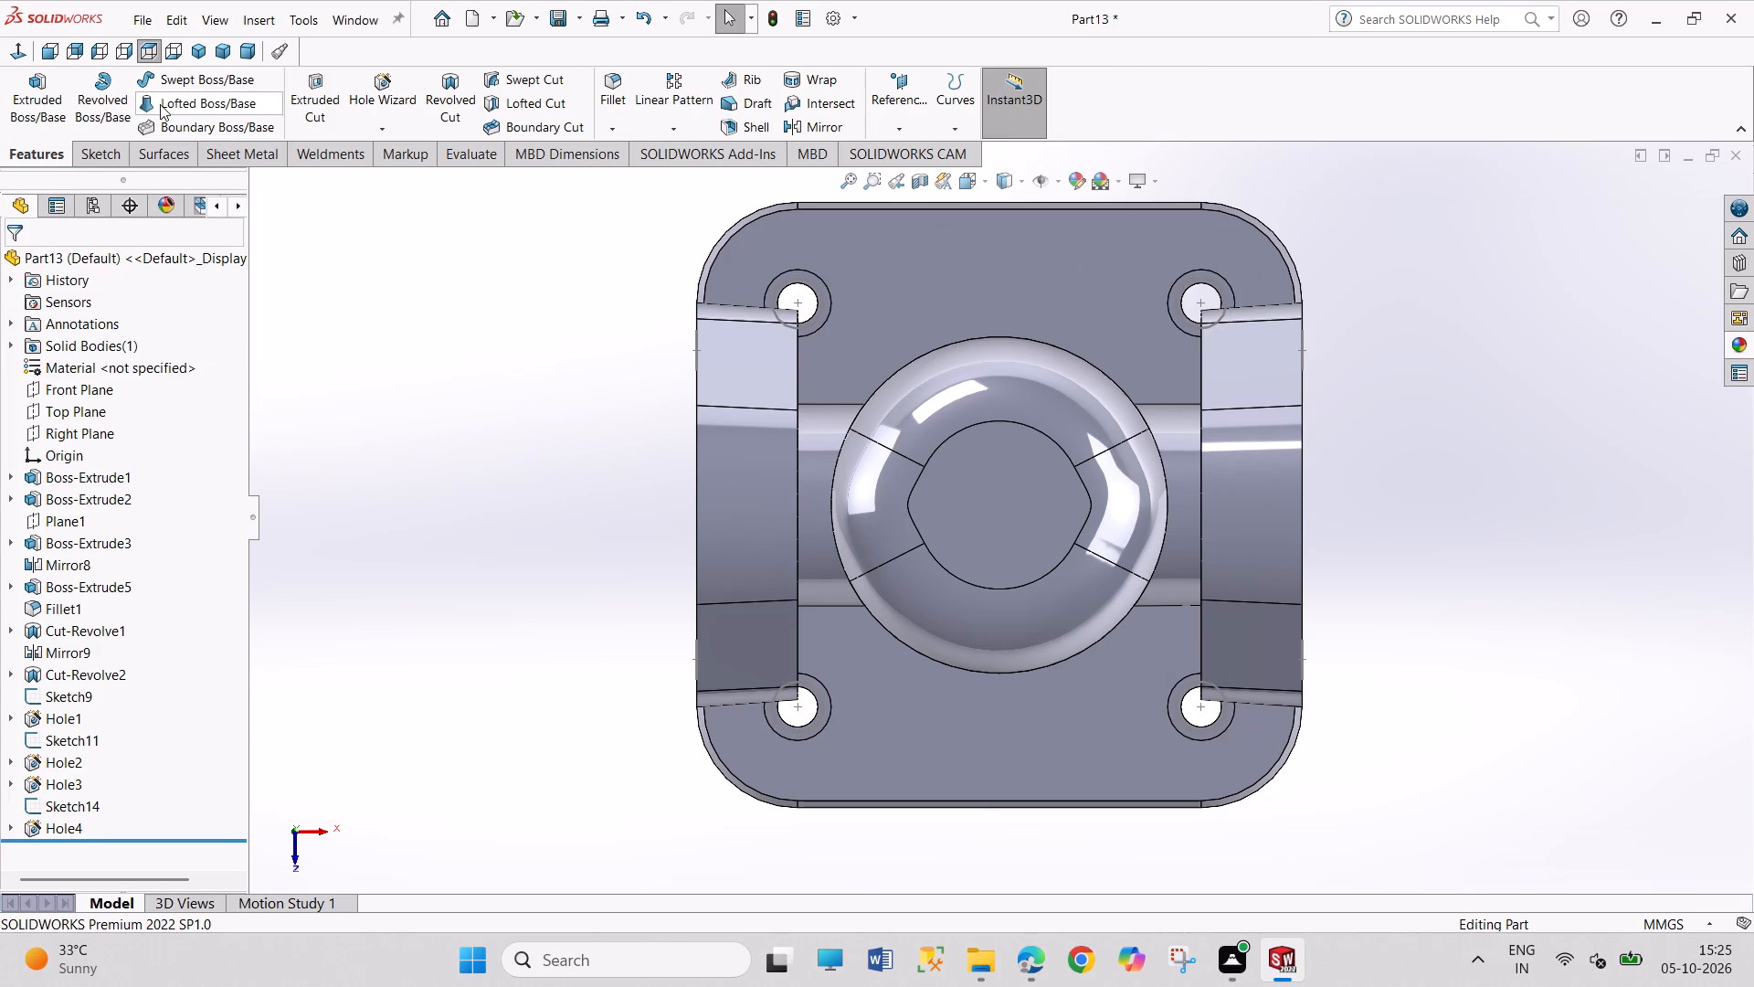
From the isometric view, edit the Hole3 feature on the nearer flange and set its counterbore diameter to 18 mm.
left_click(201, 47)
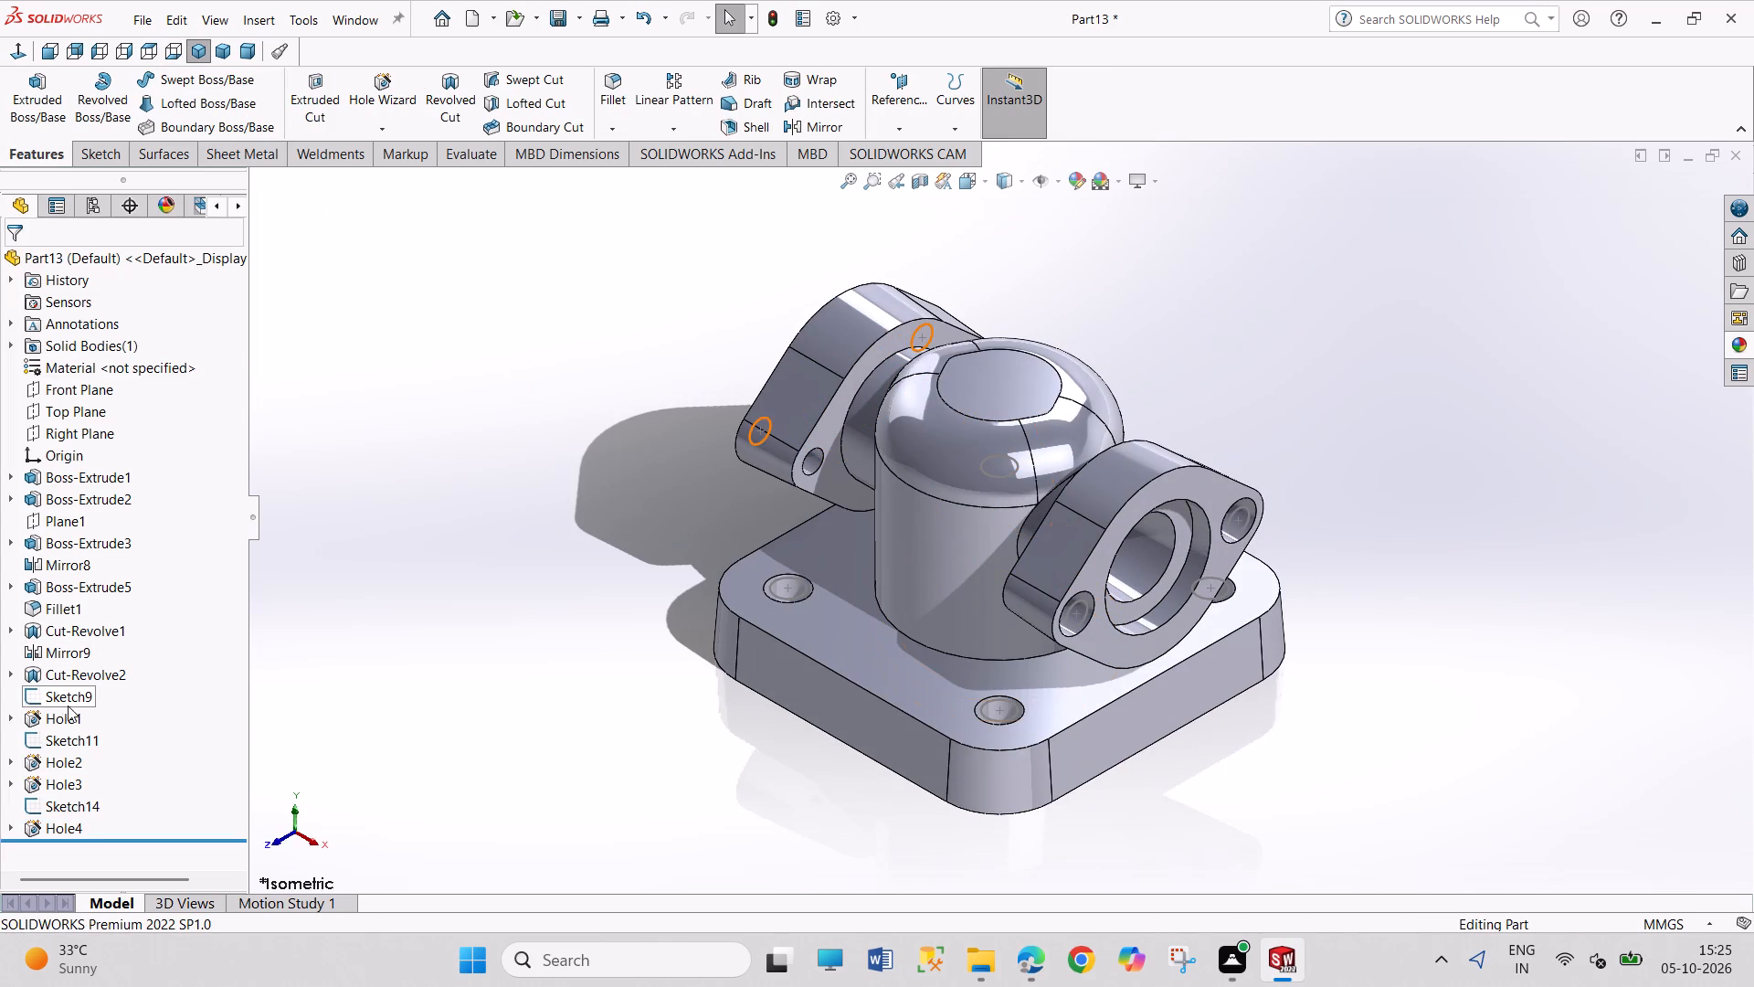
right_click(62, 780)
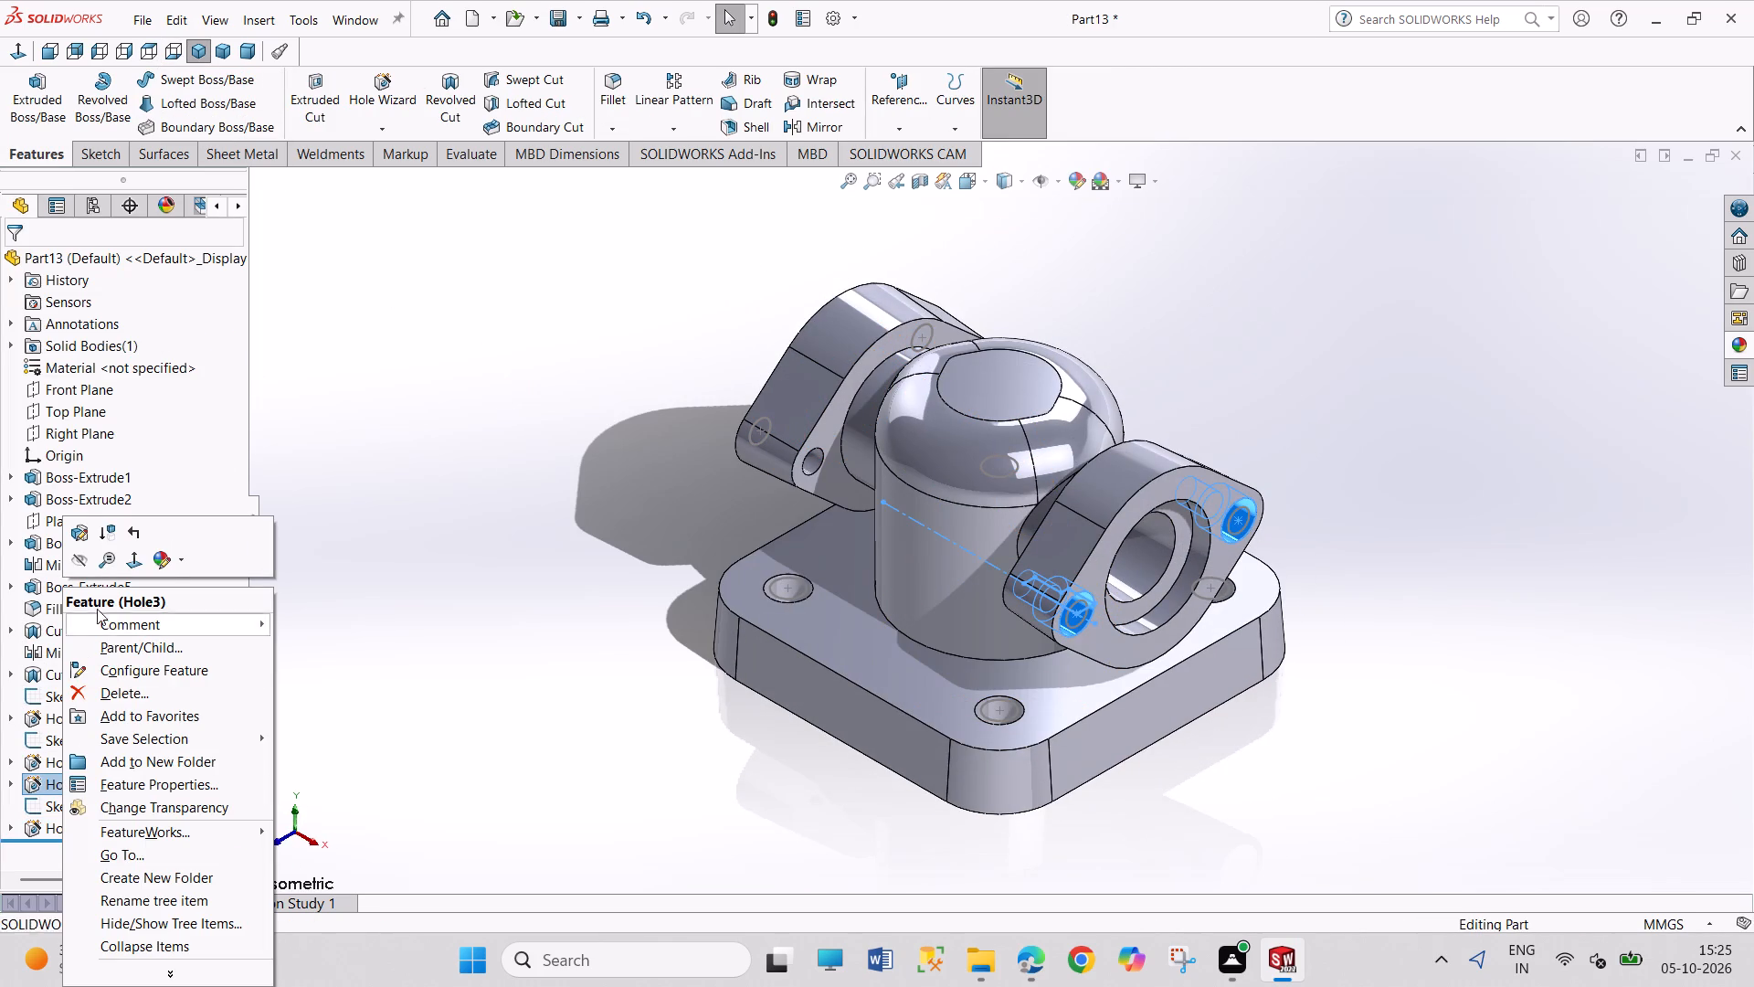
left_click(83, 530)
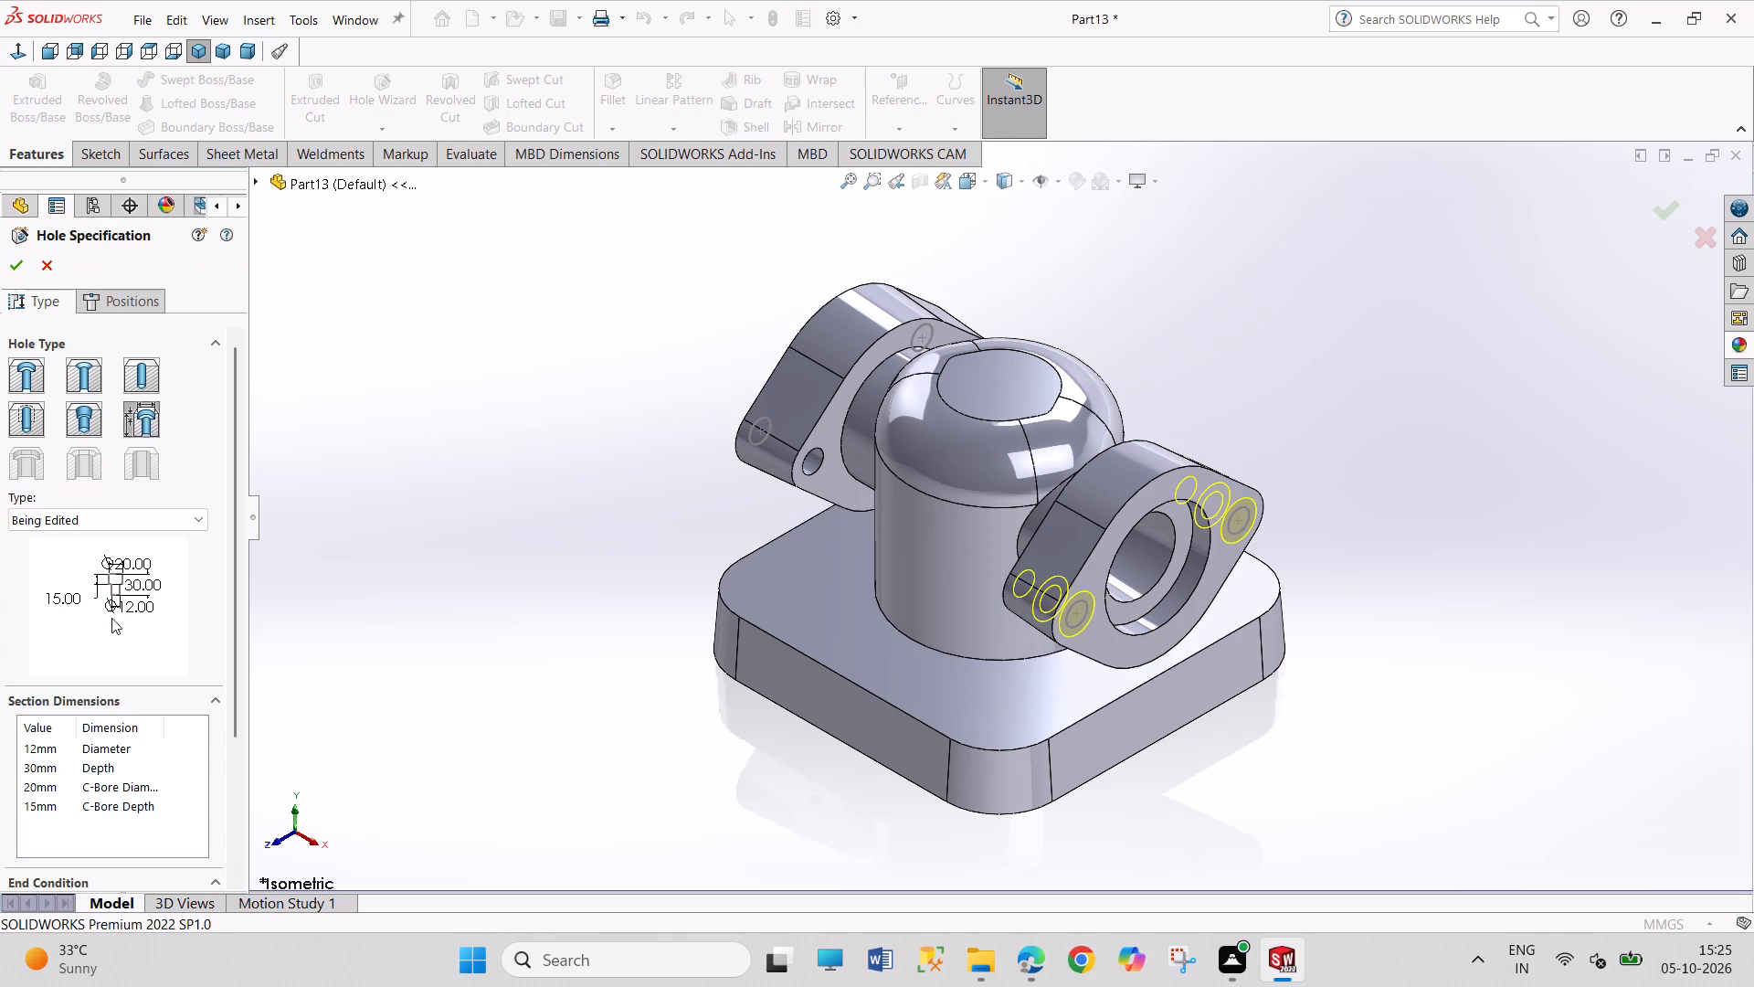
double_click(44, 788)
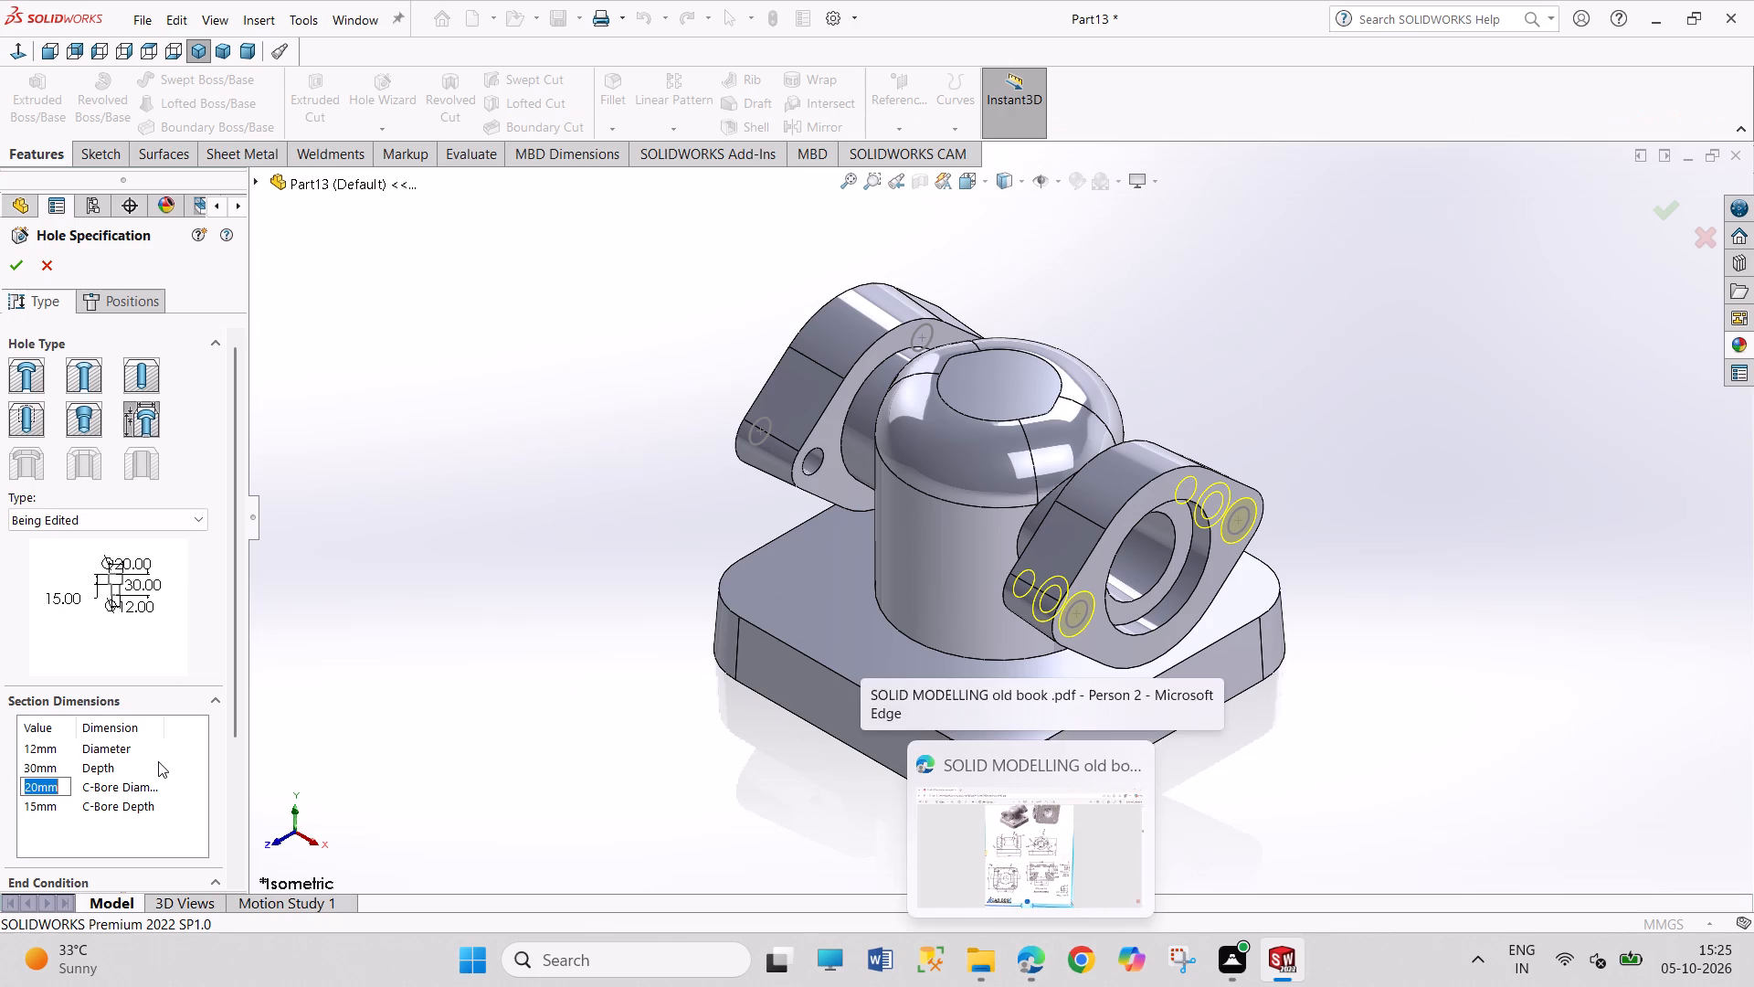
type("18")
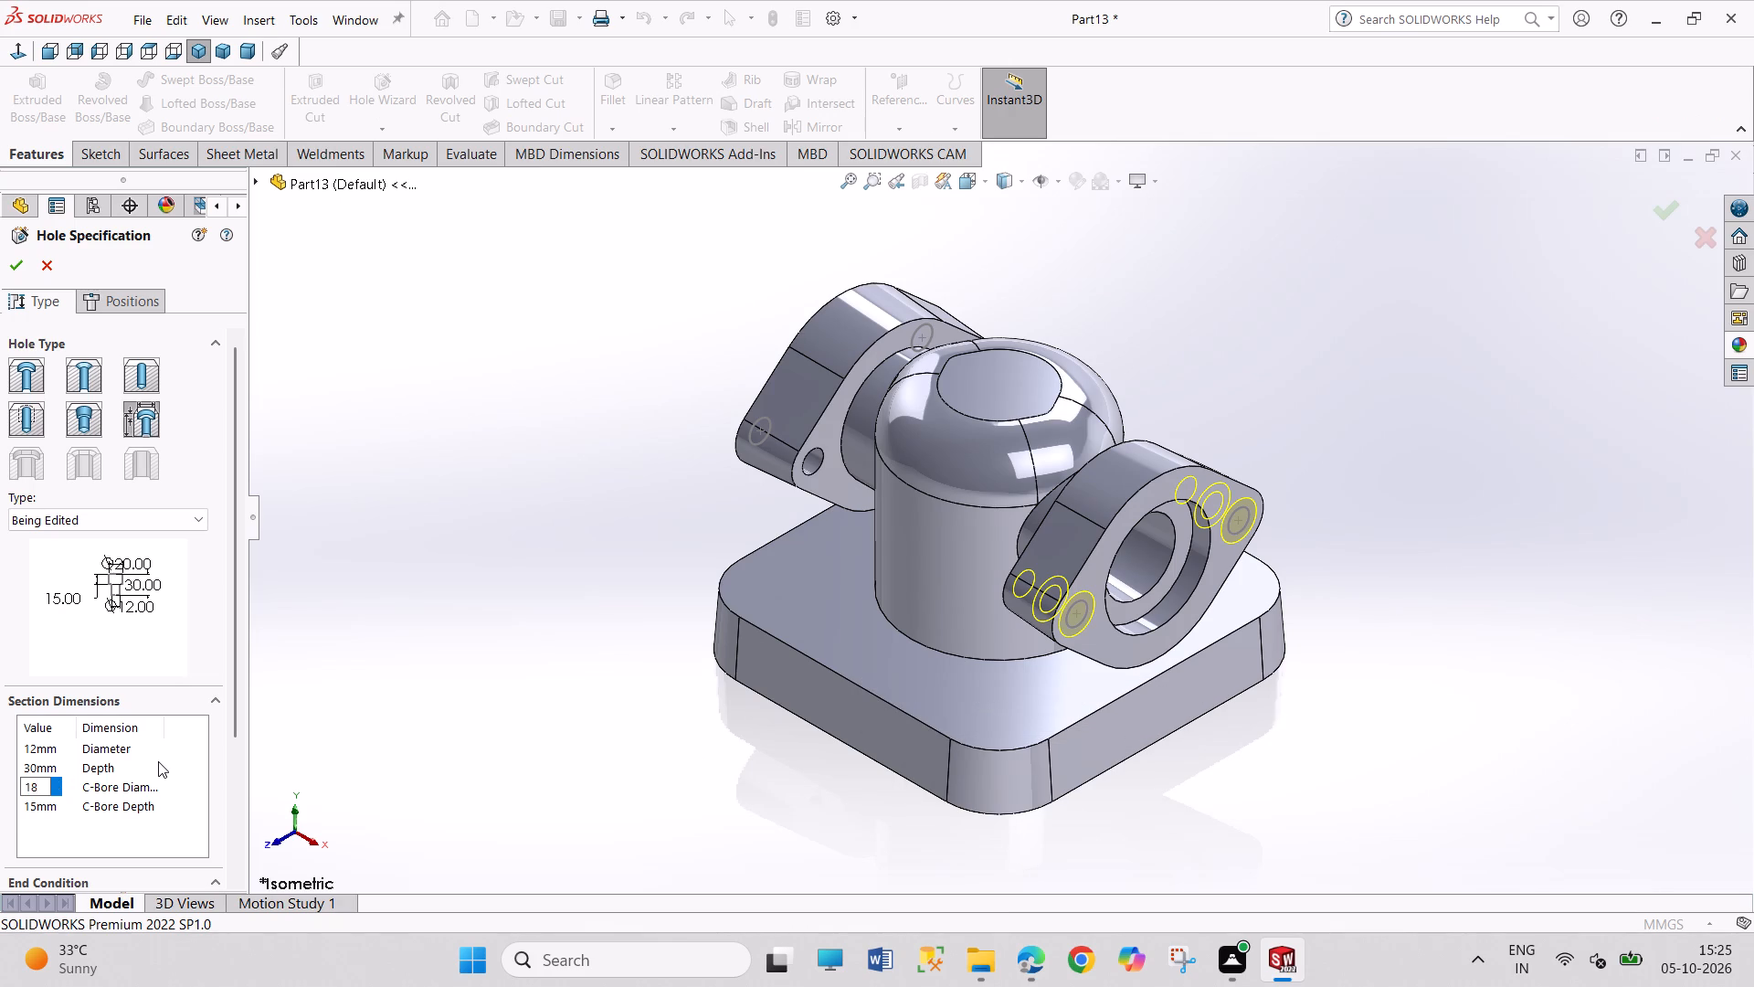
key("Return")
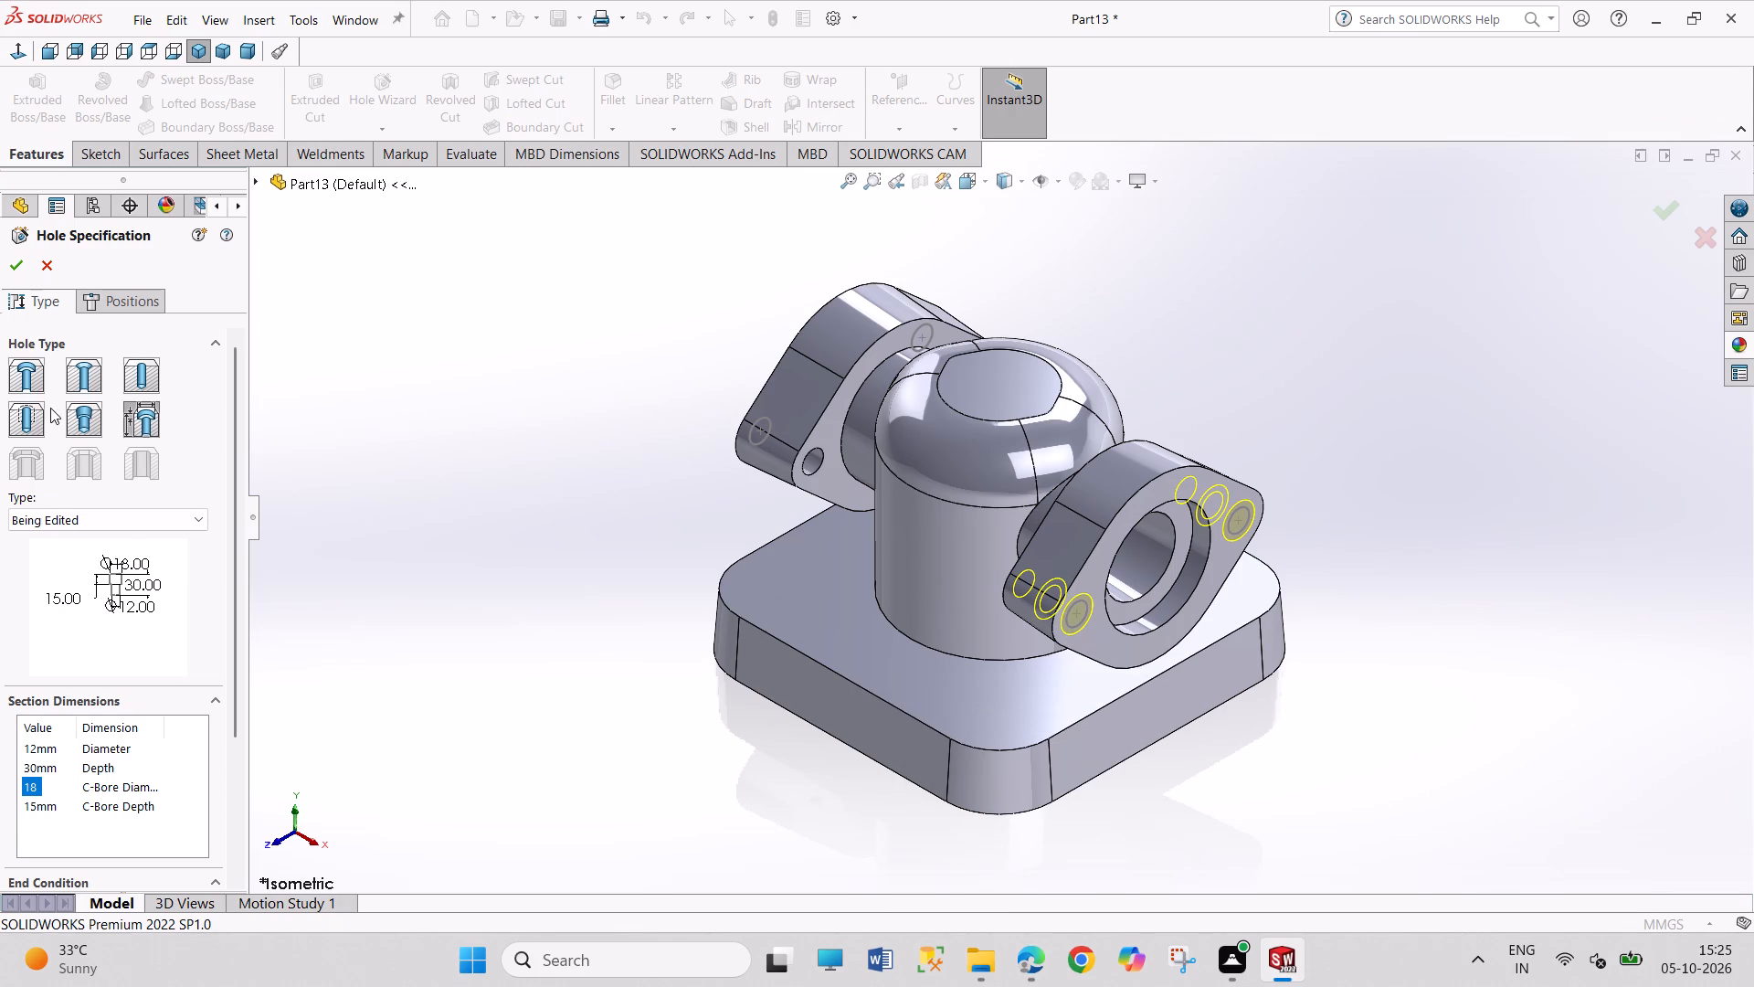
left_click(20, 260)
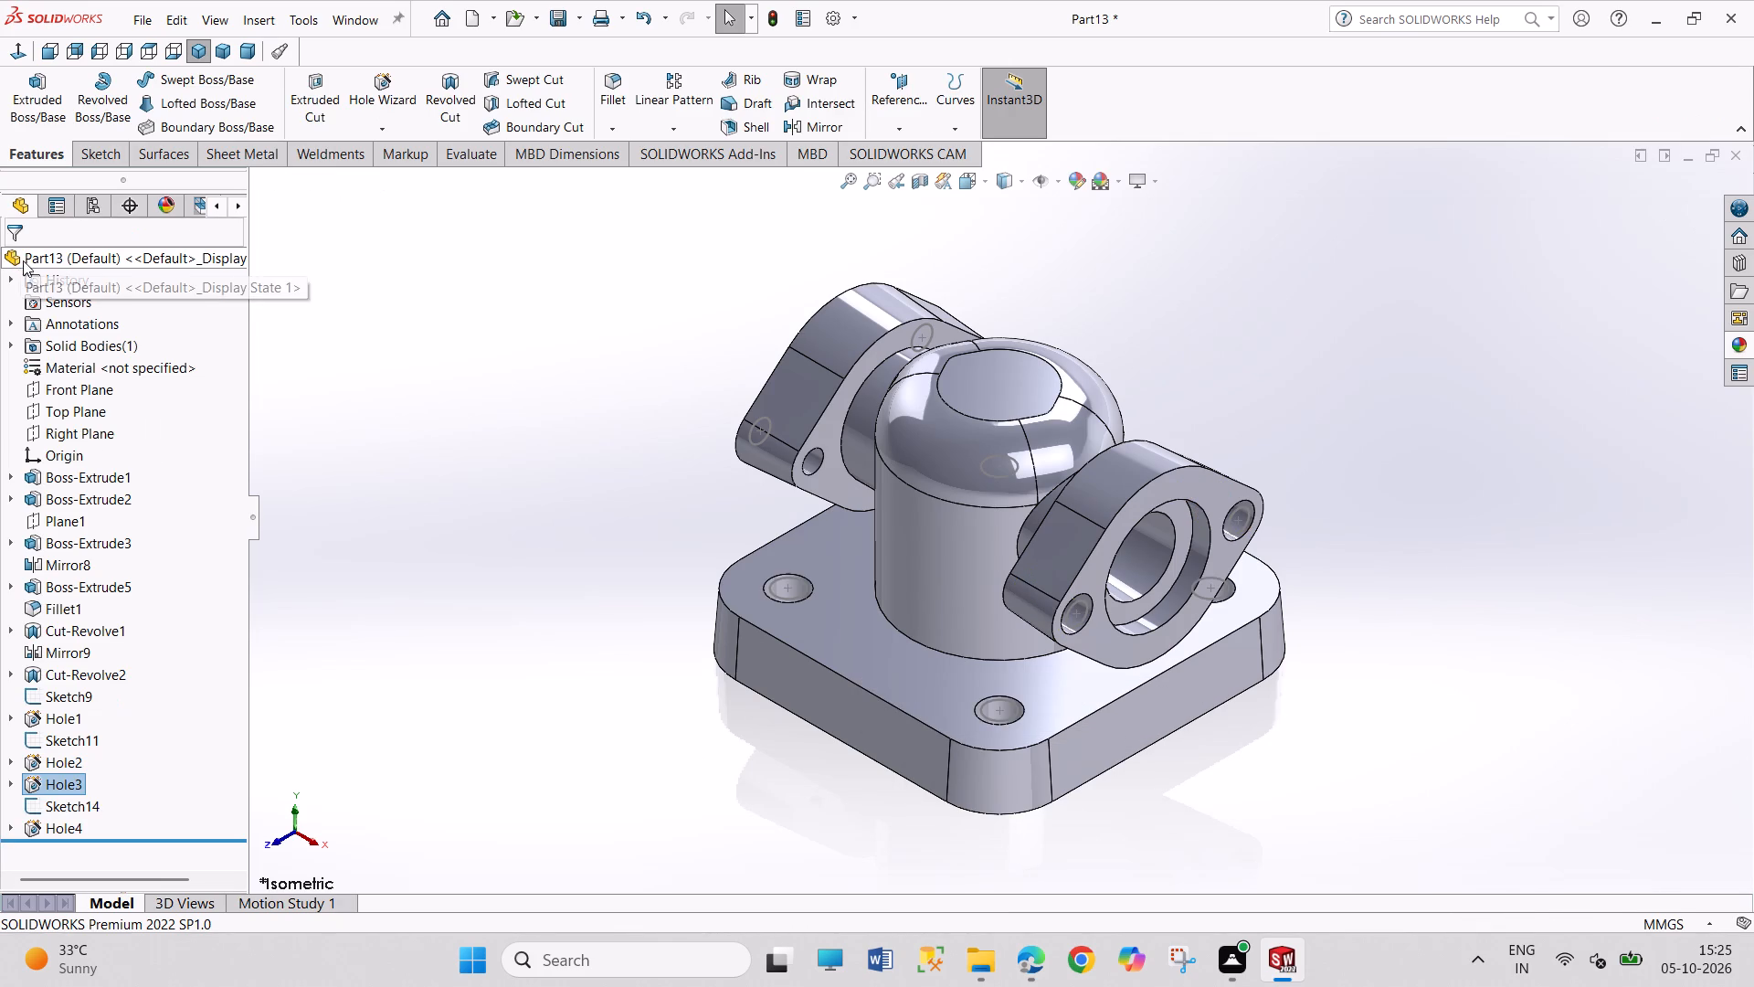
Edit the Hole2 feature on the opposite flange and set its counterbore diameter to 18 mm.
right_click(61, 754)
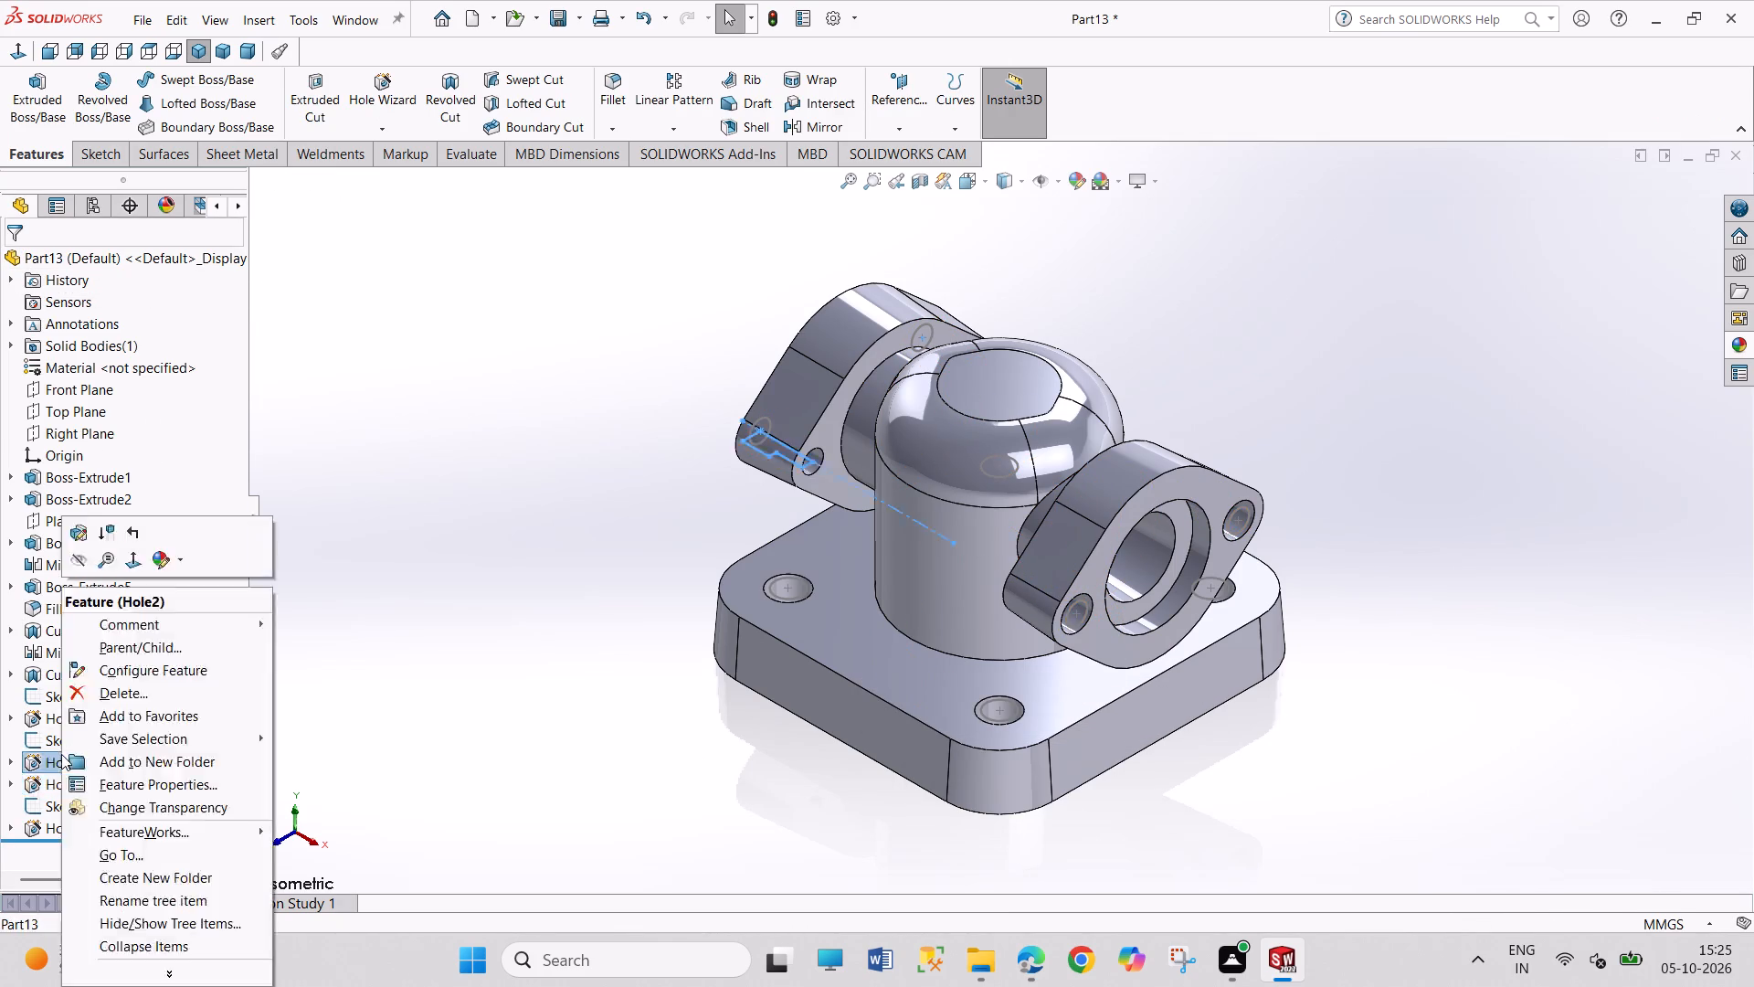
left_click(77, 529)
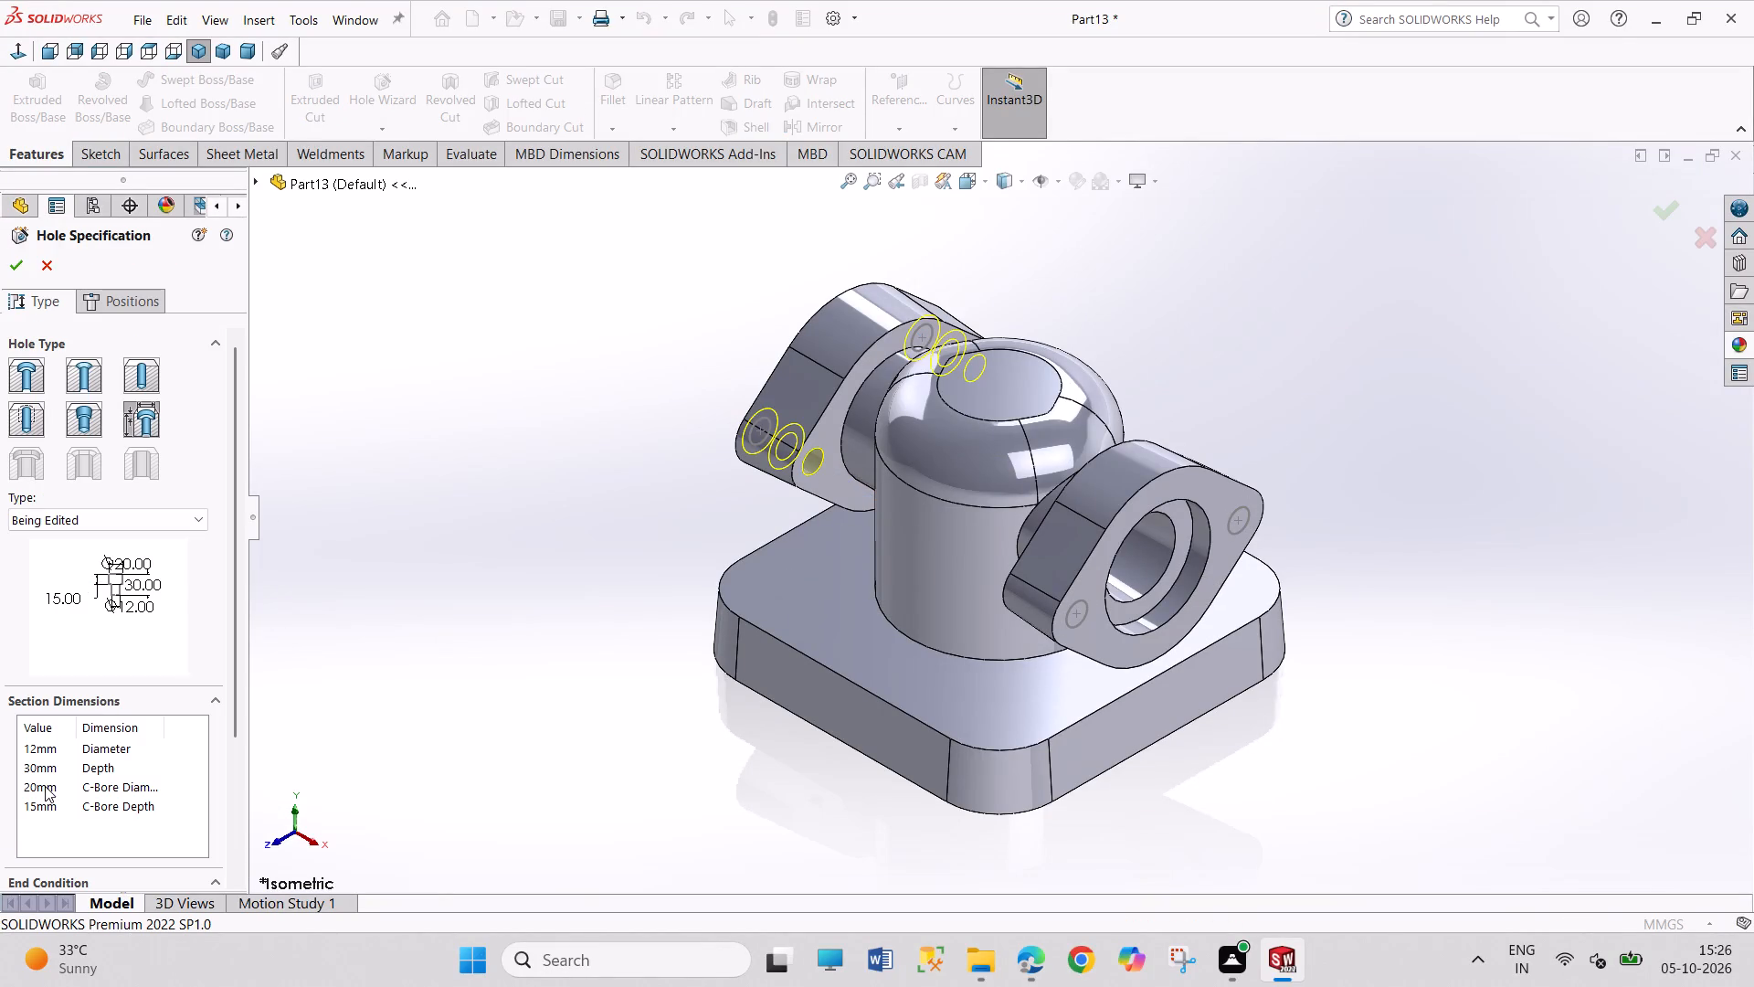
double_click(45, 786)
type("18")
key("Return")
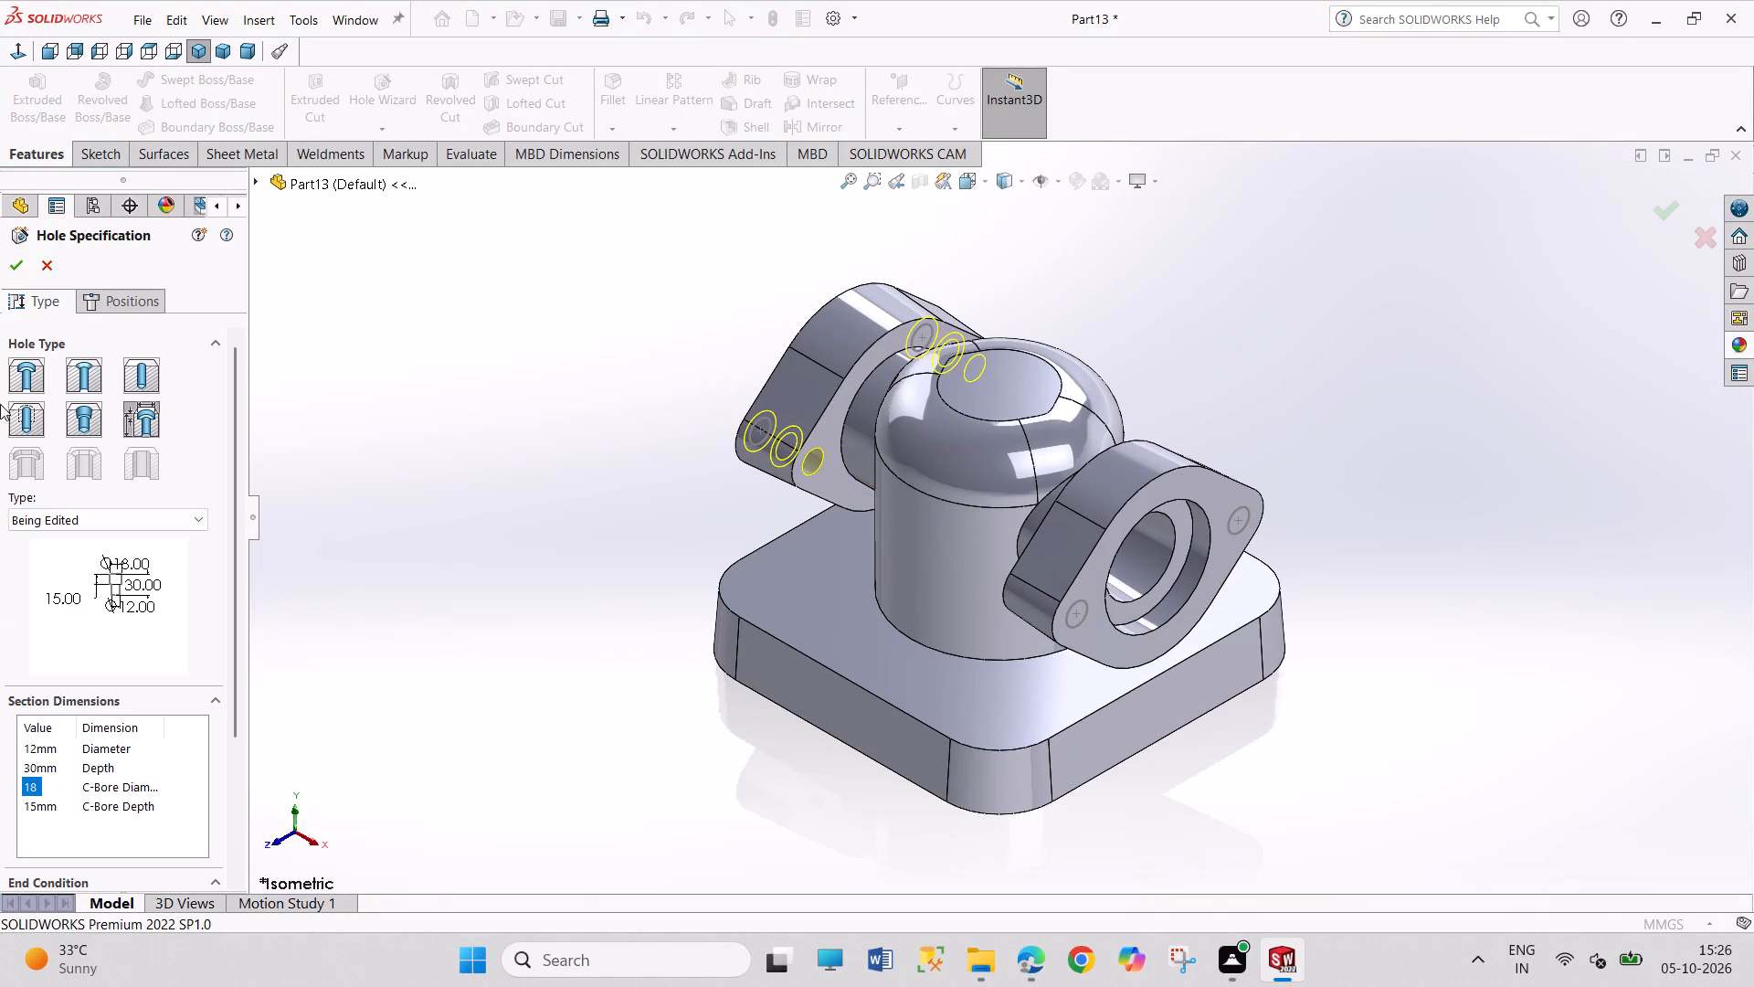
left_click(26, 267)
left_click_drag(518, 501, 586, 644)
left_click_drag(500, 515, 609, 719)
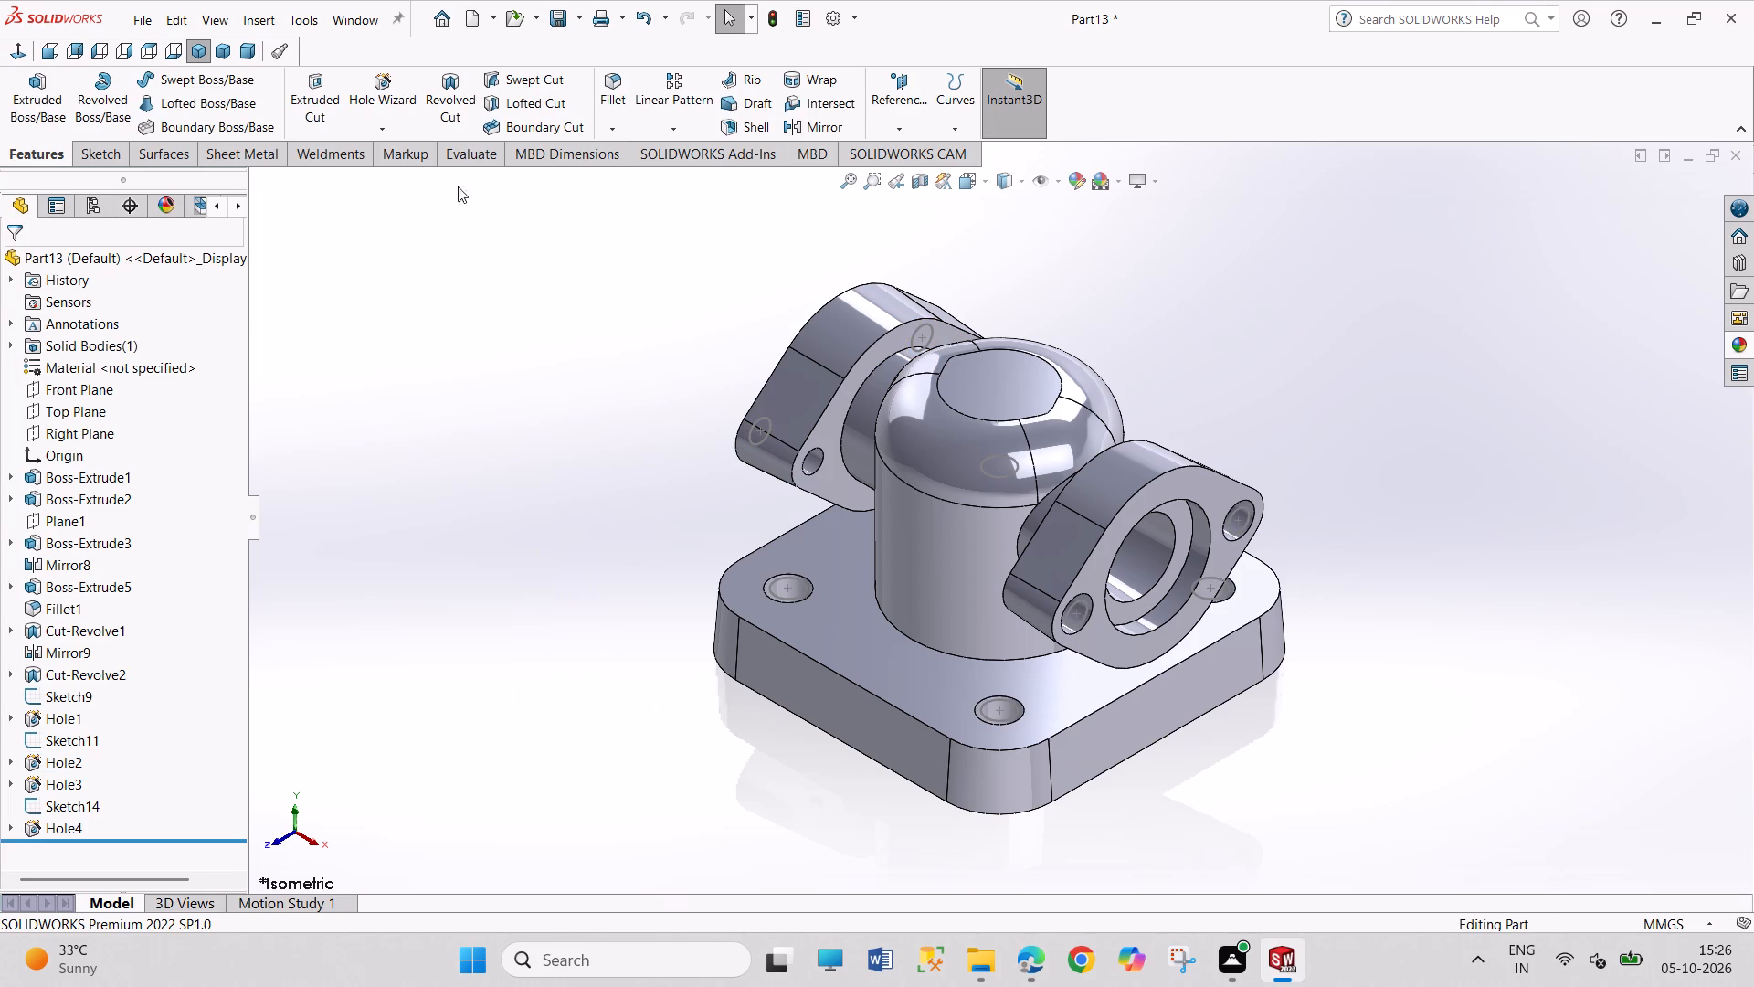
From the trimetric view, fillet the edge where the vertical cylinder meets the base's top face with a 35 mm radius.
left_click(222, 49)
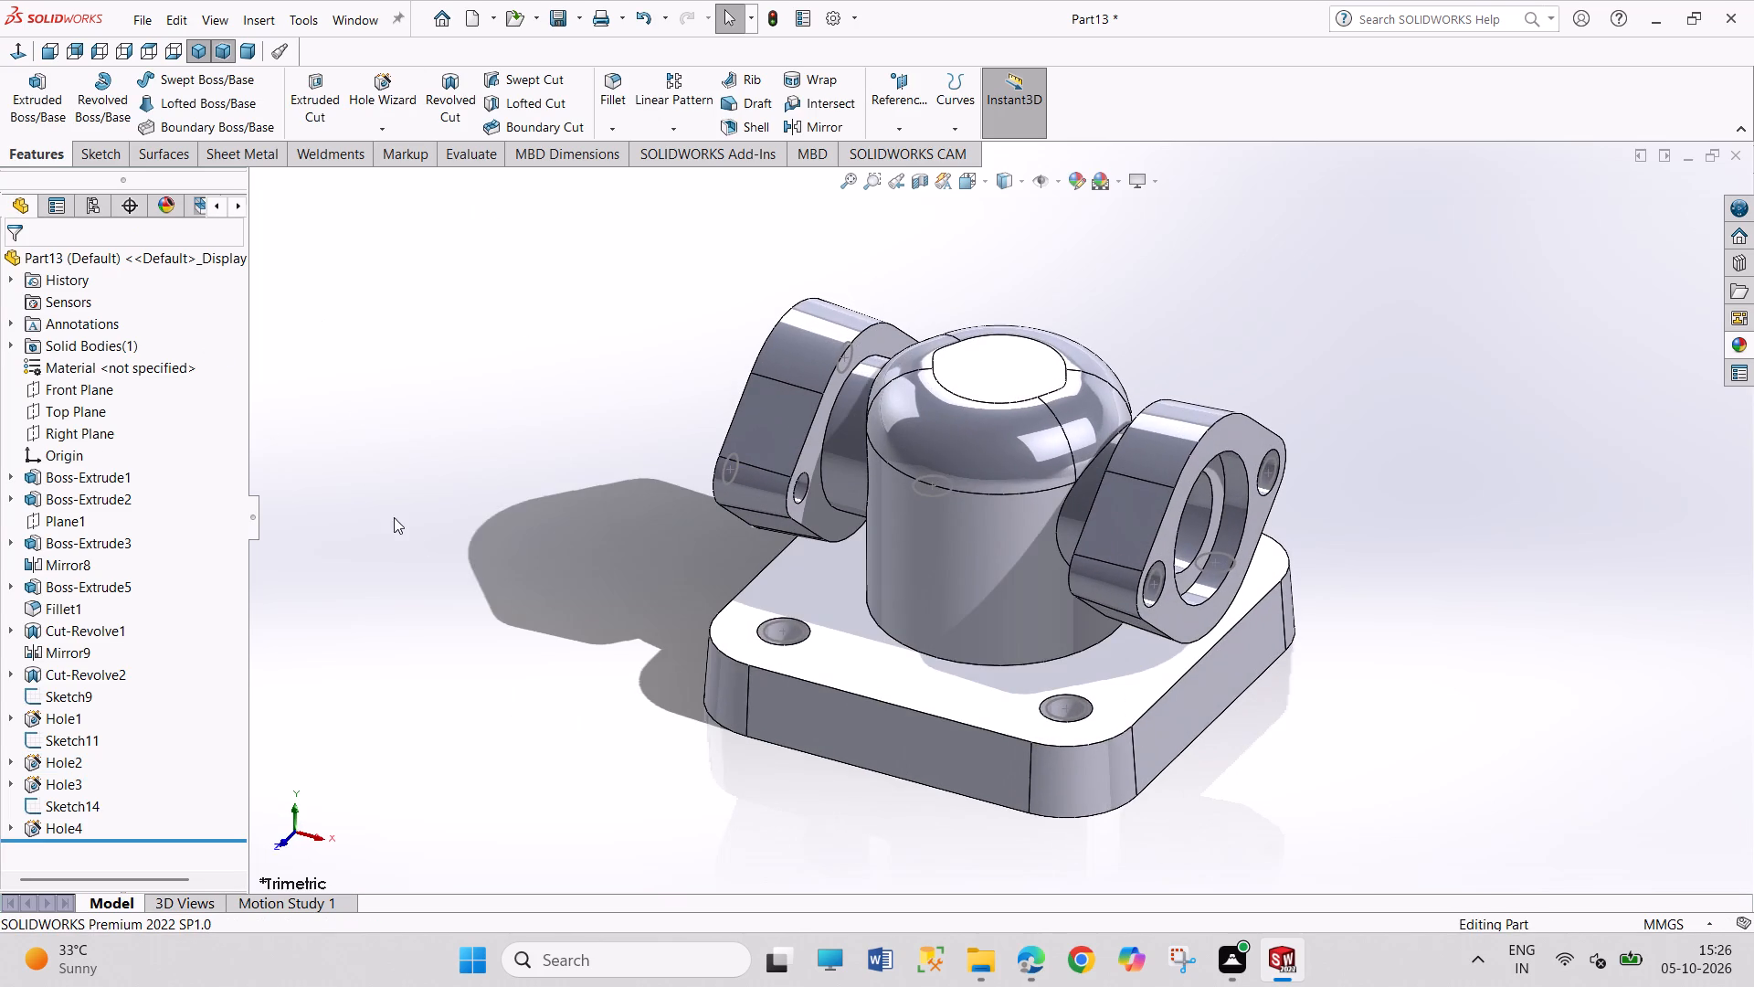
left_click_drag(417, 538, 516, 771)
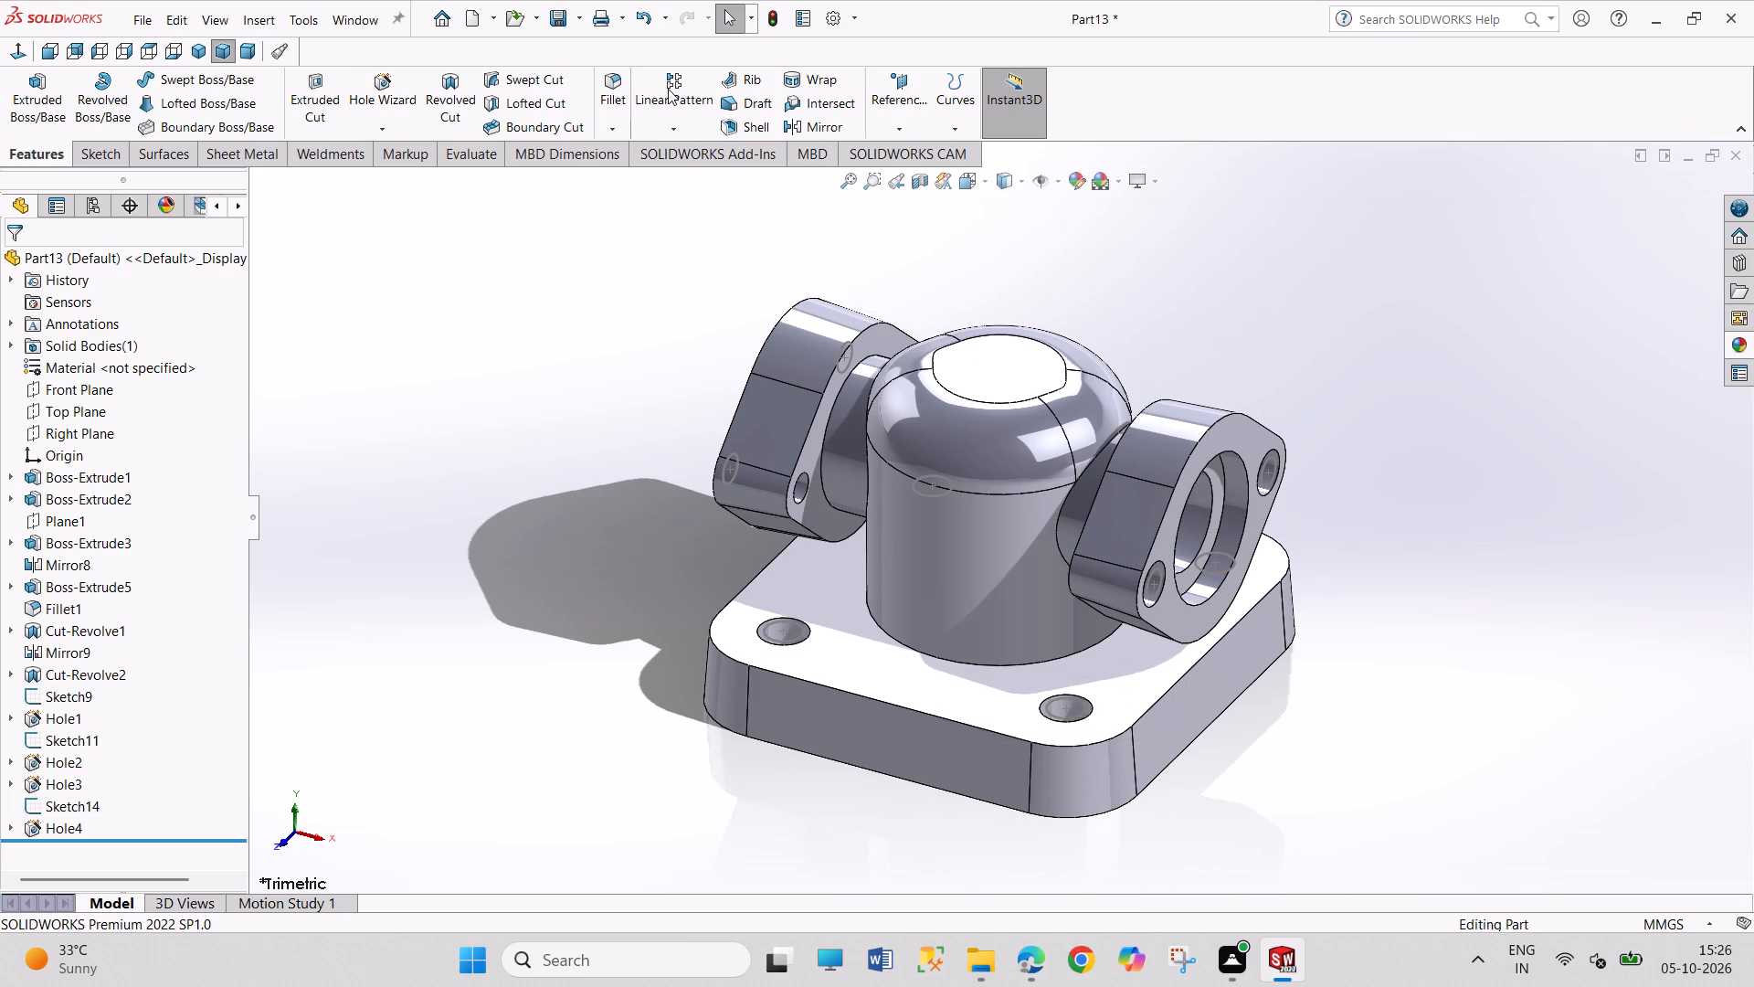
left_click(597, 80)
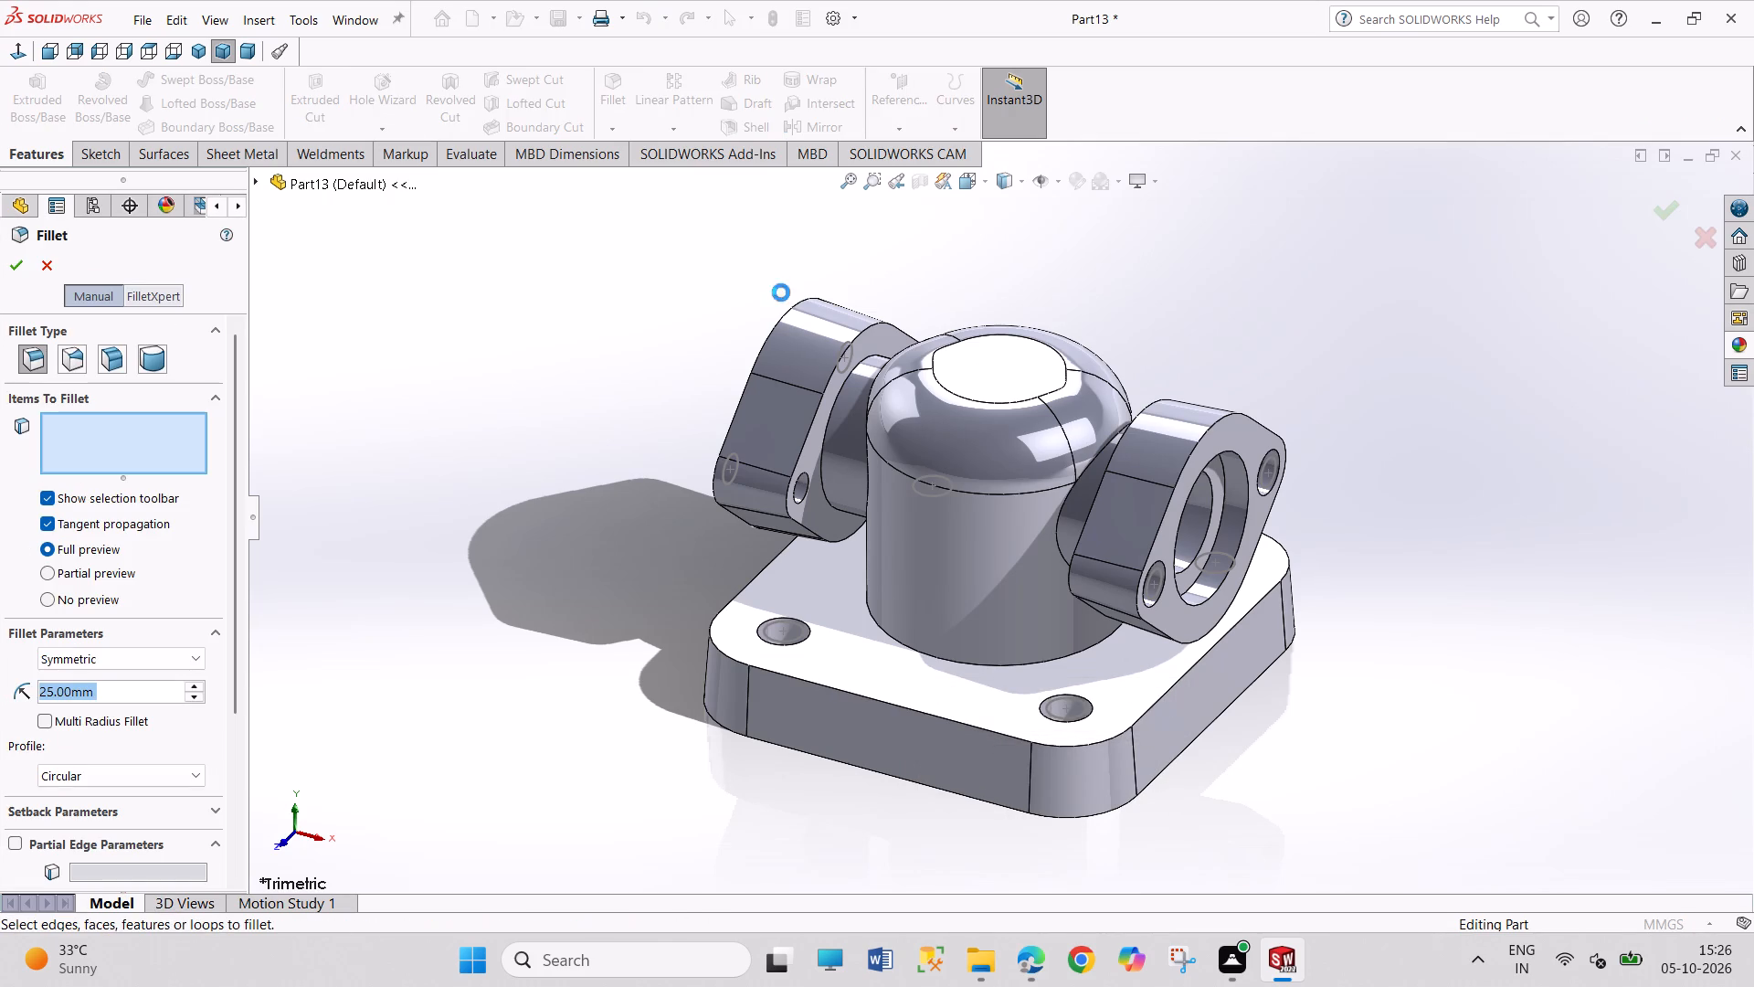
left_click(981, 663)
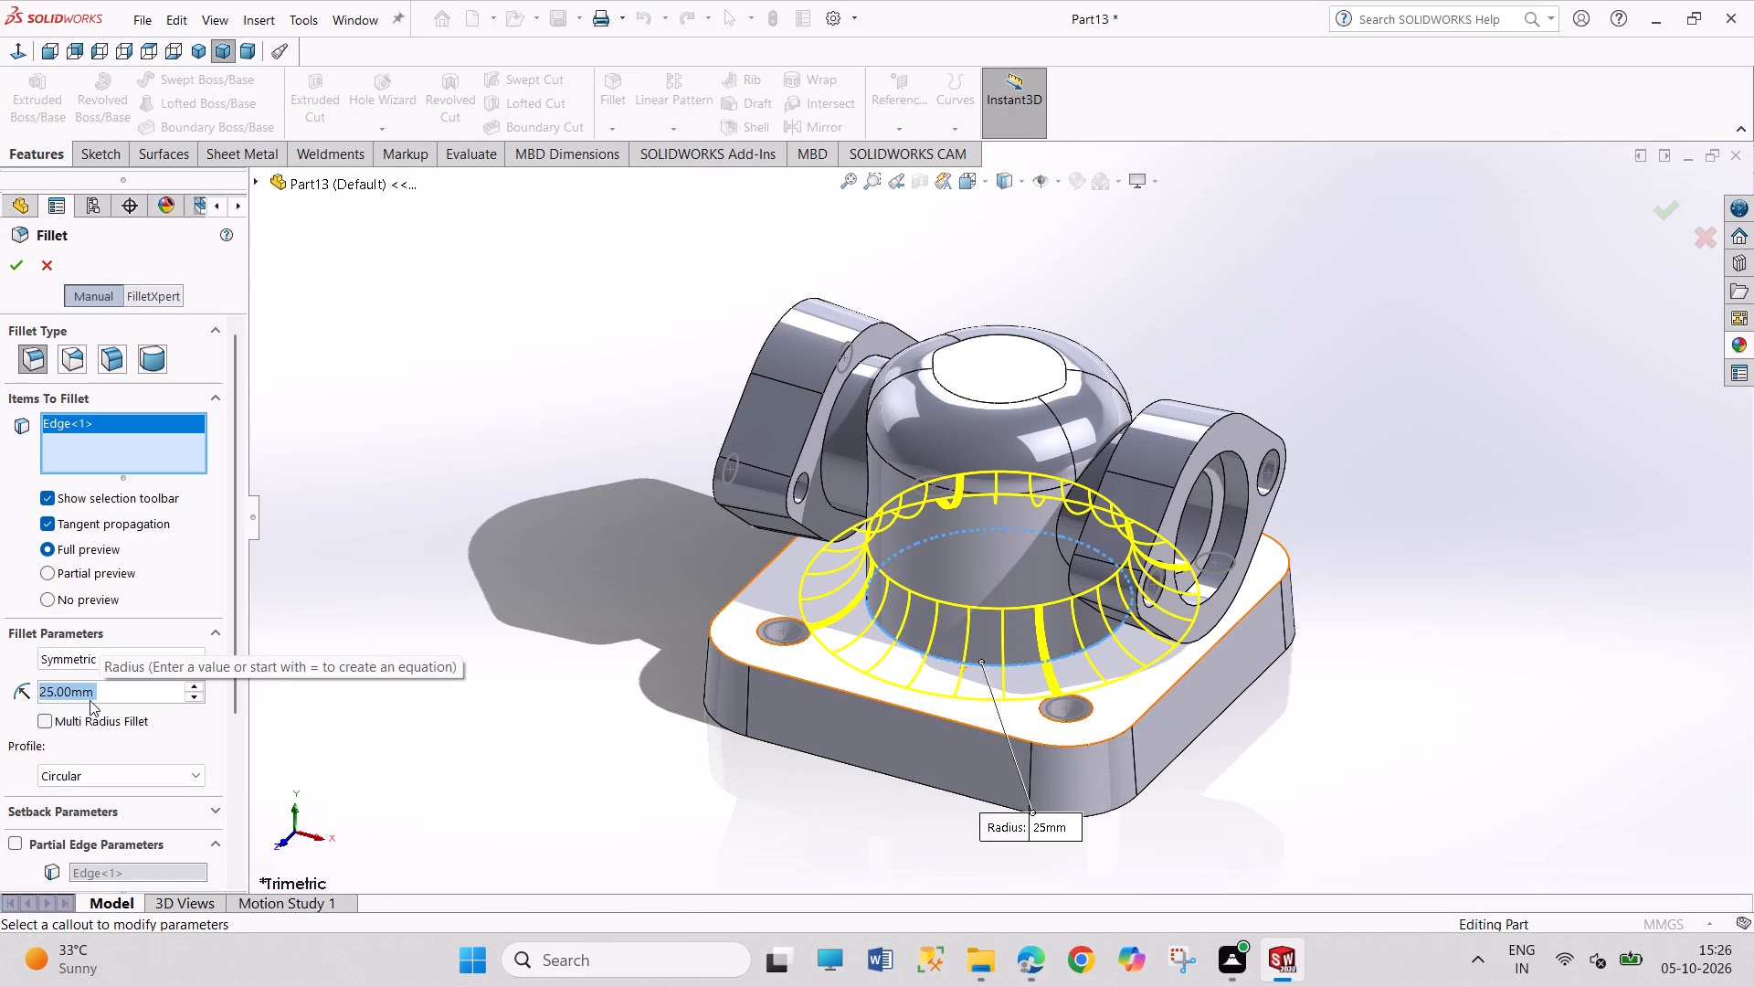
type("35")
key("Return")
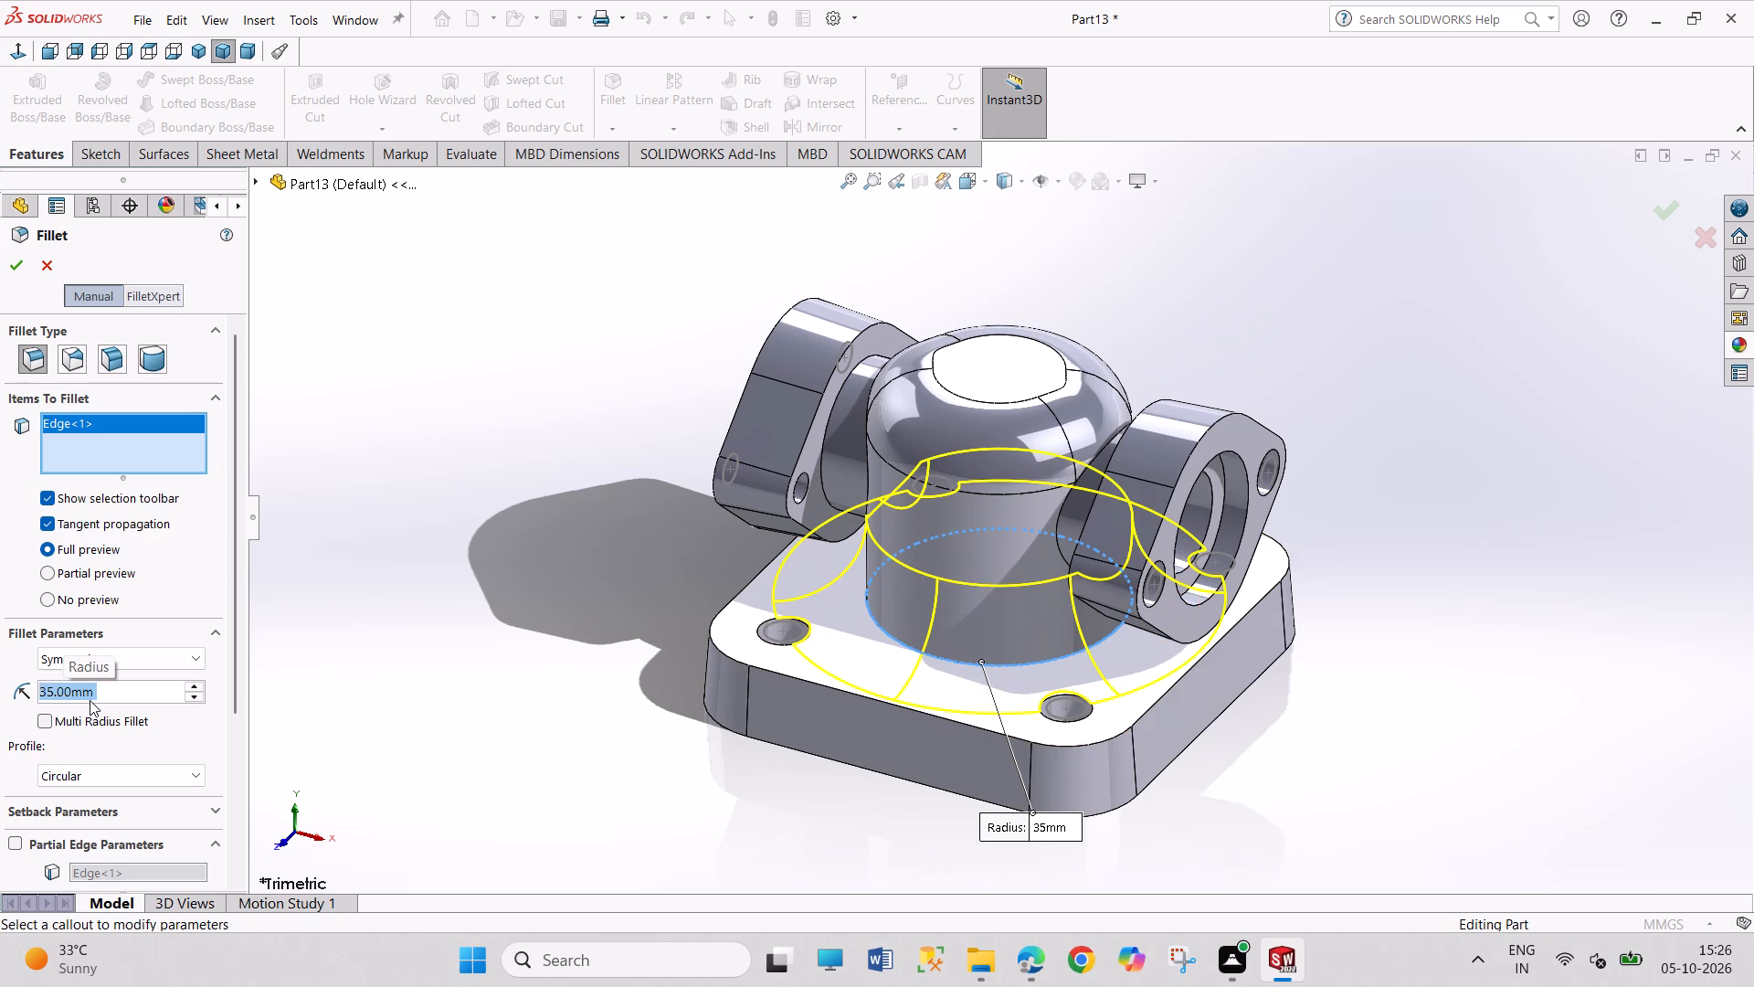
left_click(16, 275)
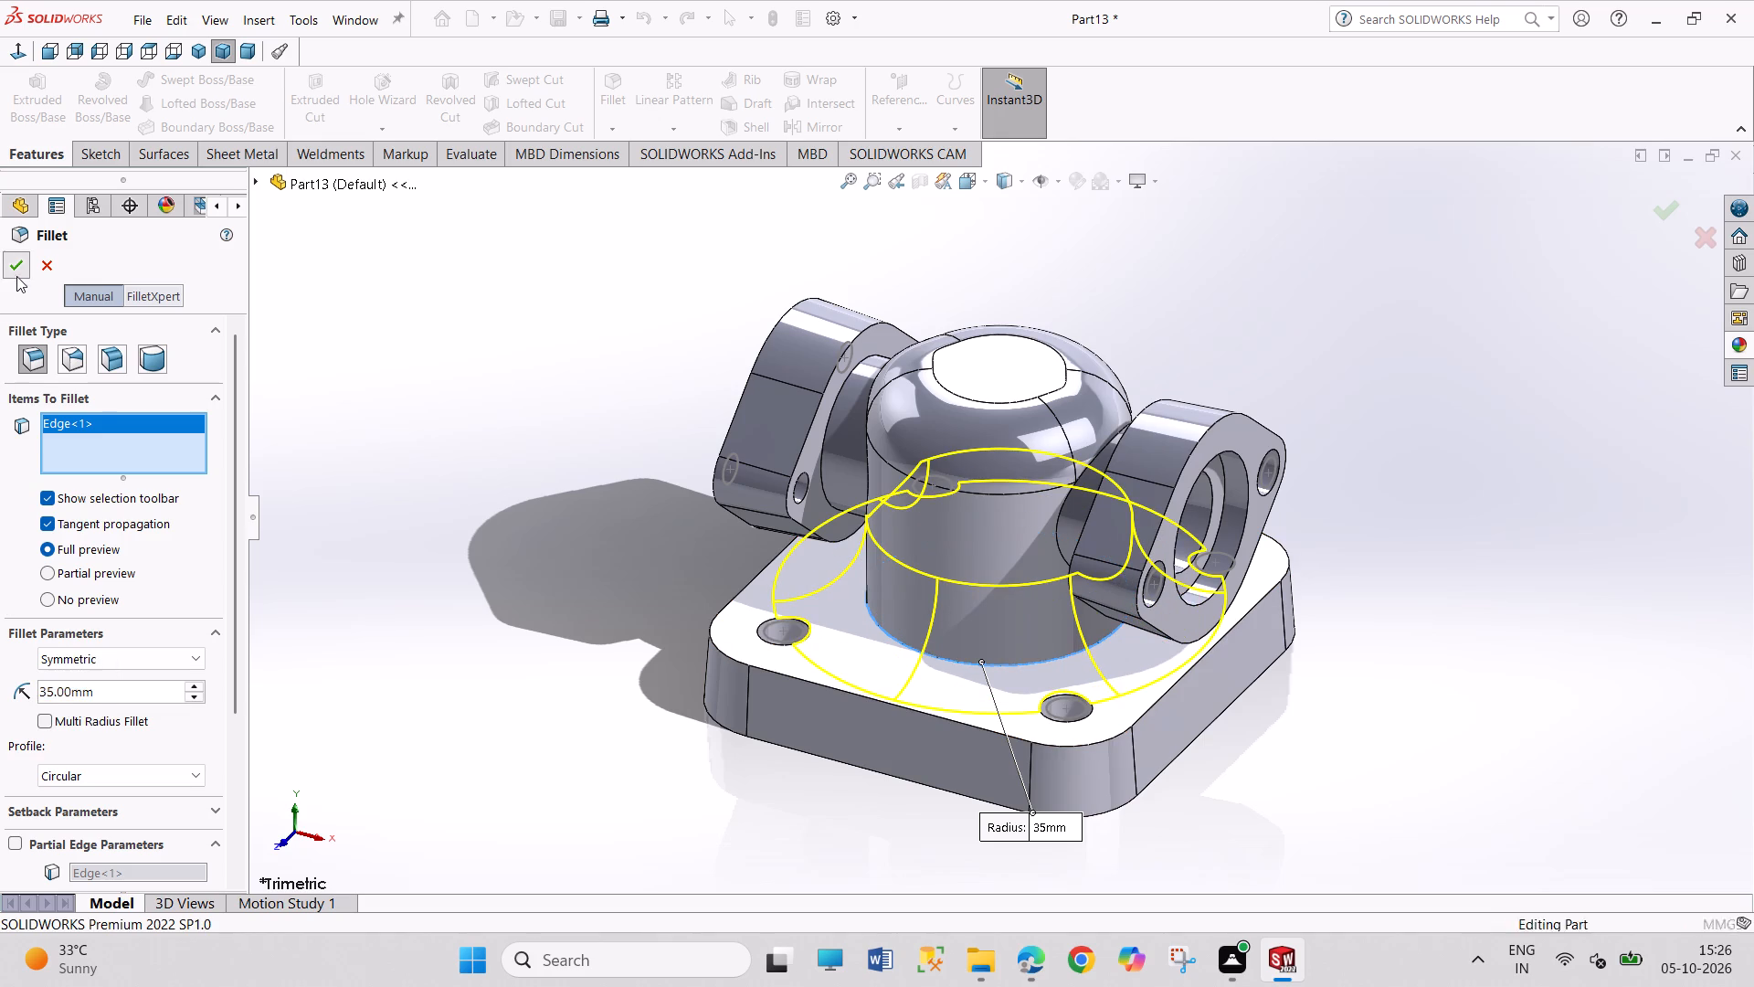
left_click_drag(382, 612, 490, 818)
scroll(607, 731, "up", 3)
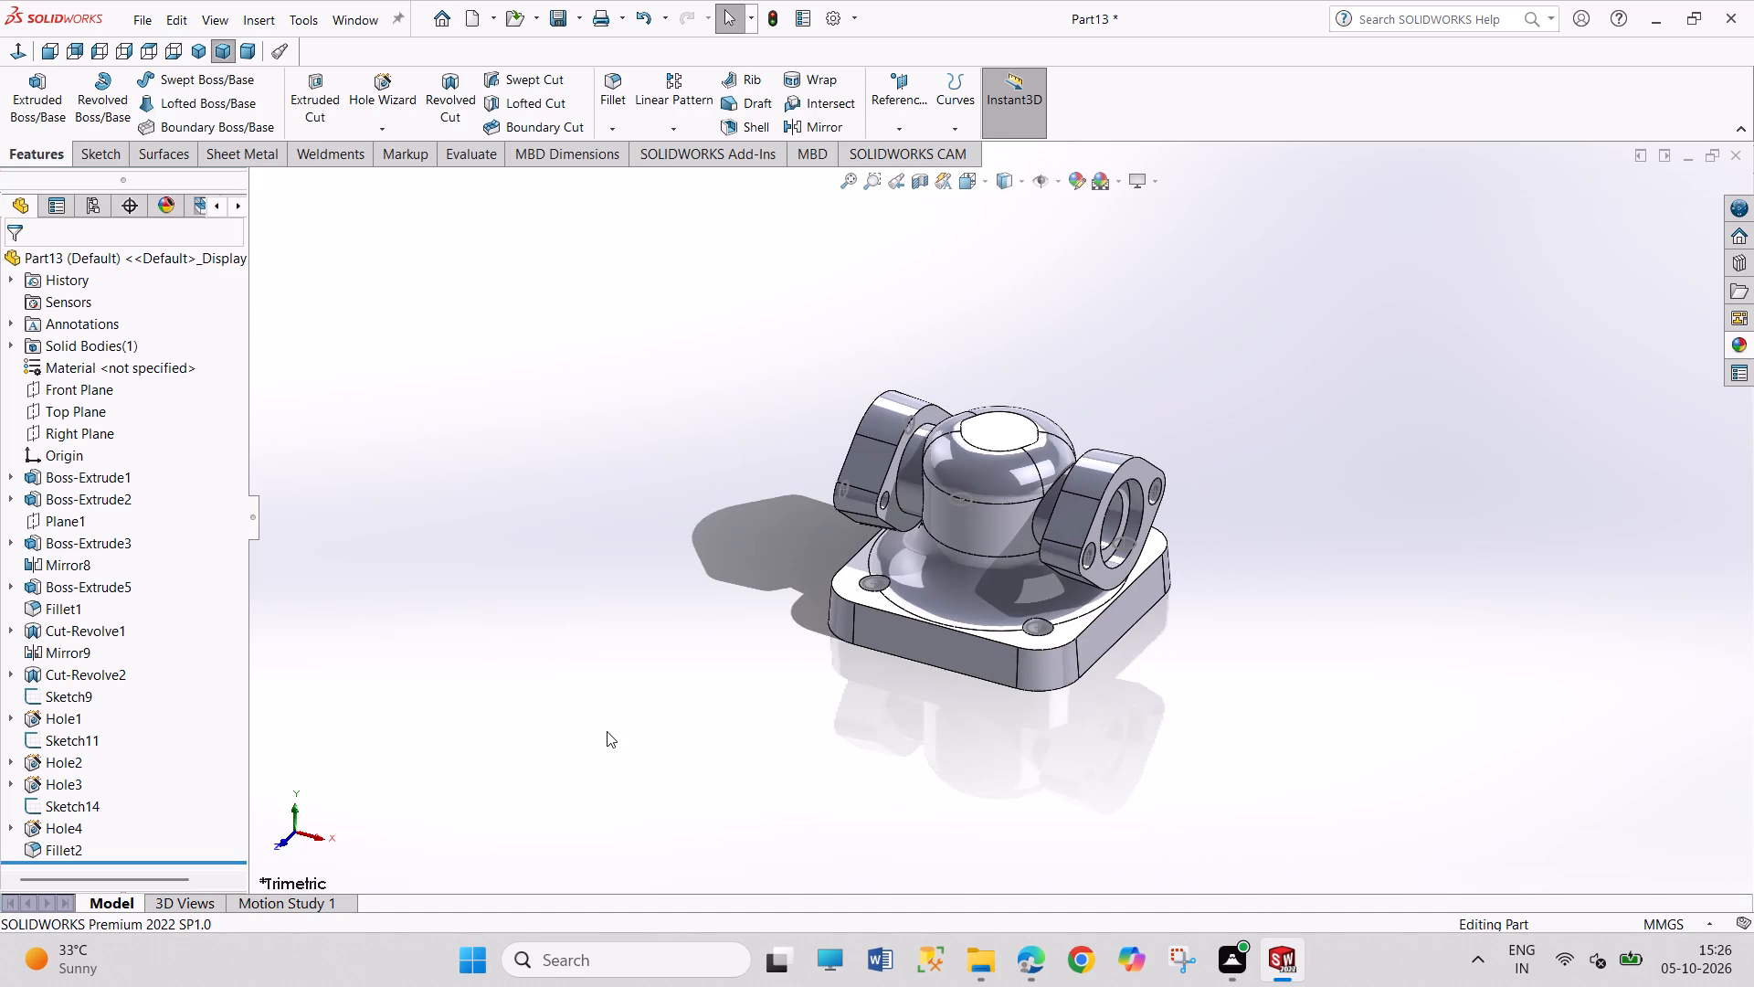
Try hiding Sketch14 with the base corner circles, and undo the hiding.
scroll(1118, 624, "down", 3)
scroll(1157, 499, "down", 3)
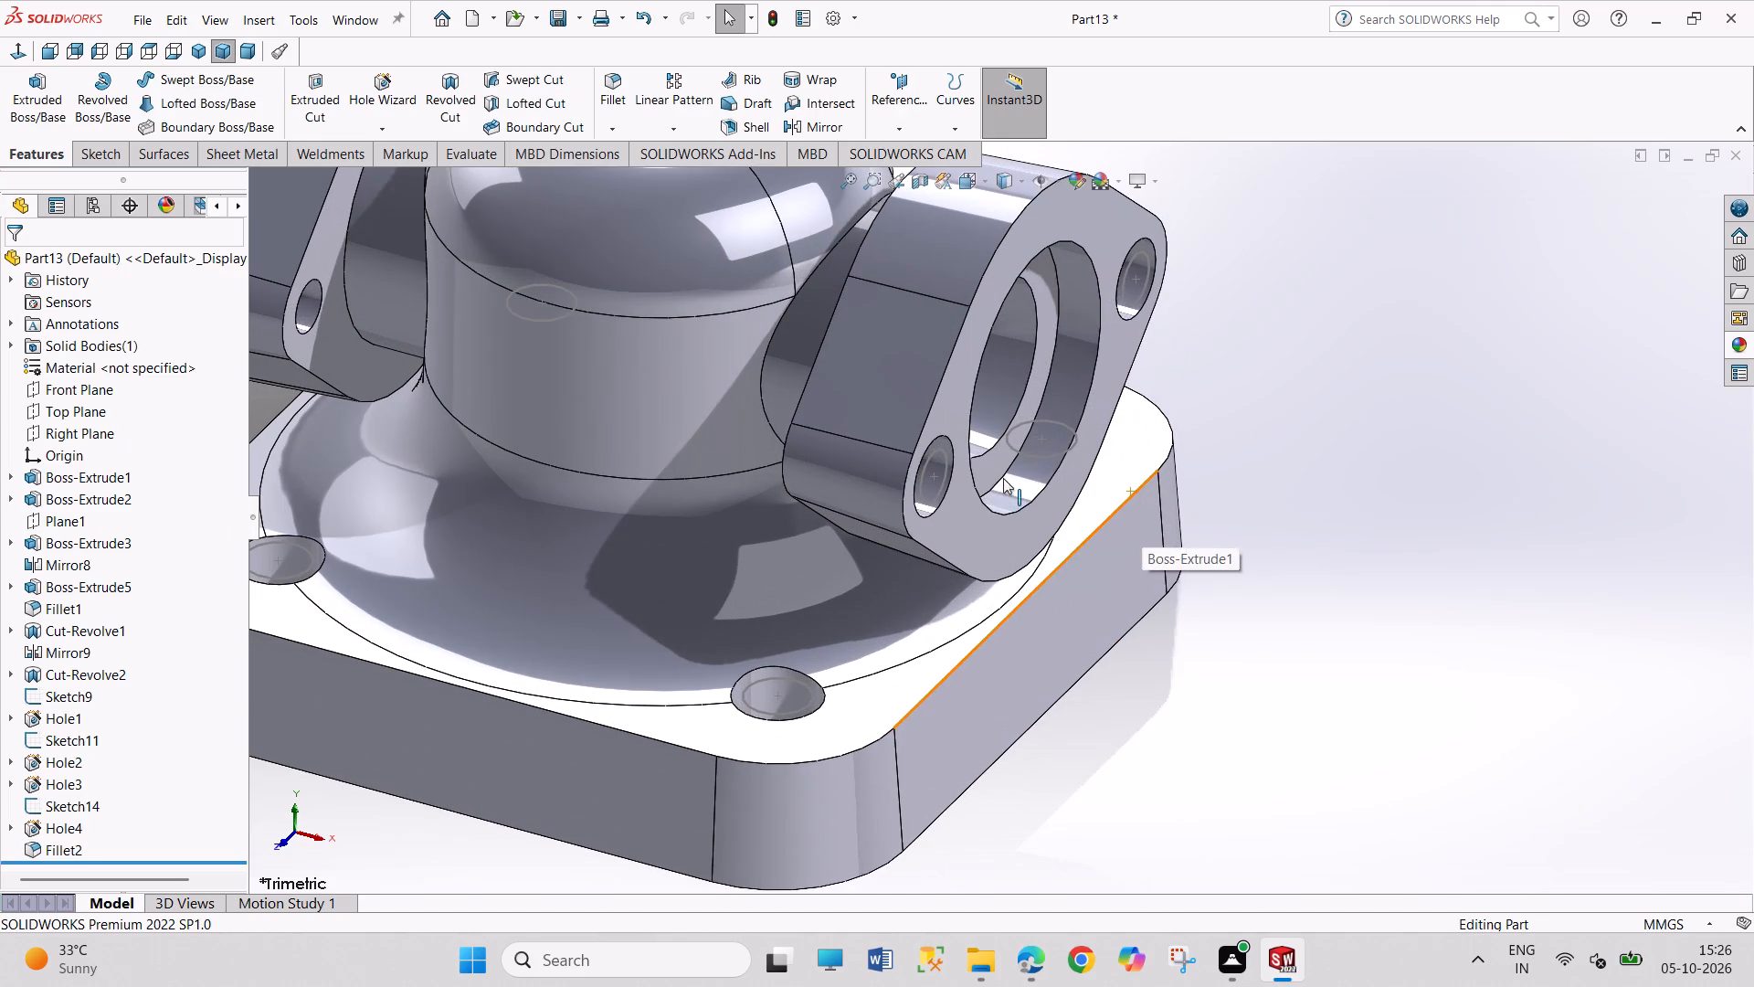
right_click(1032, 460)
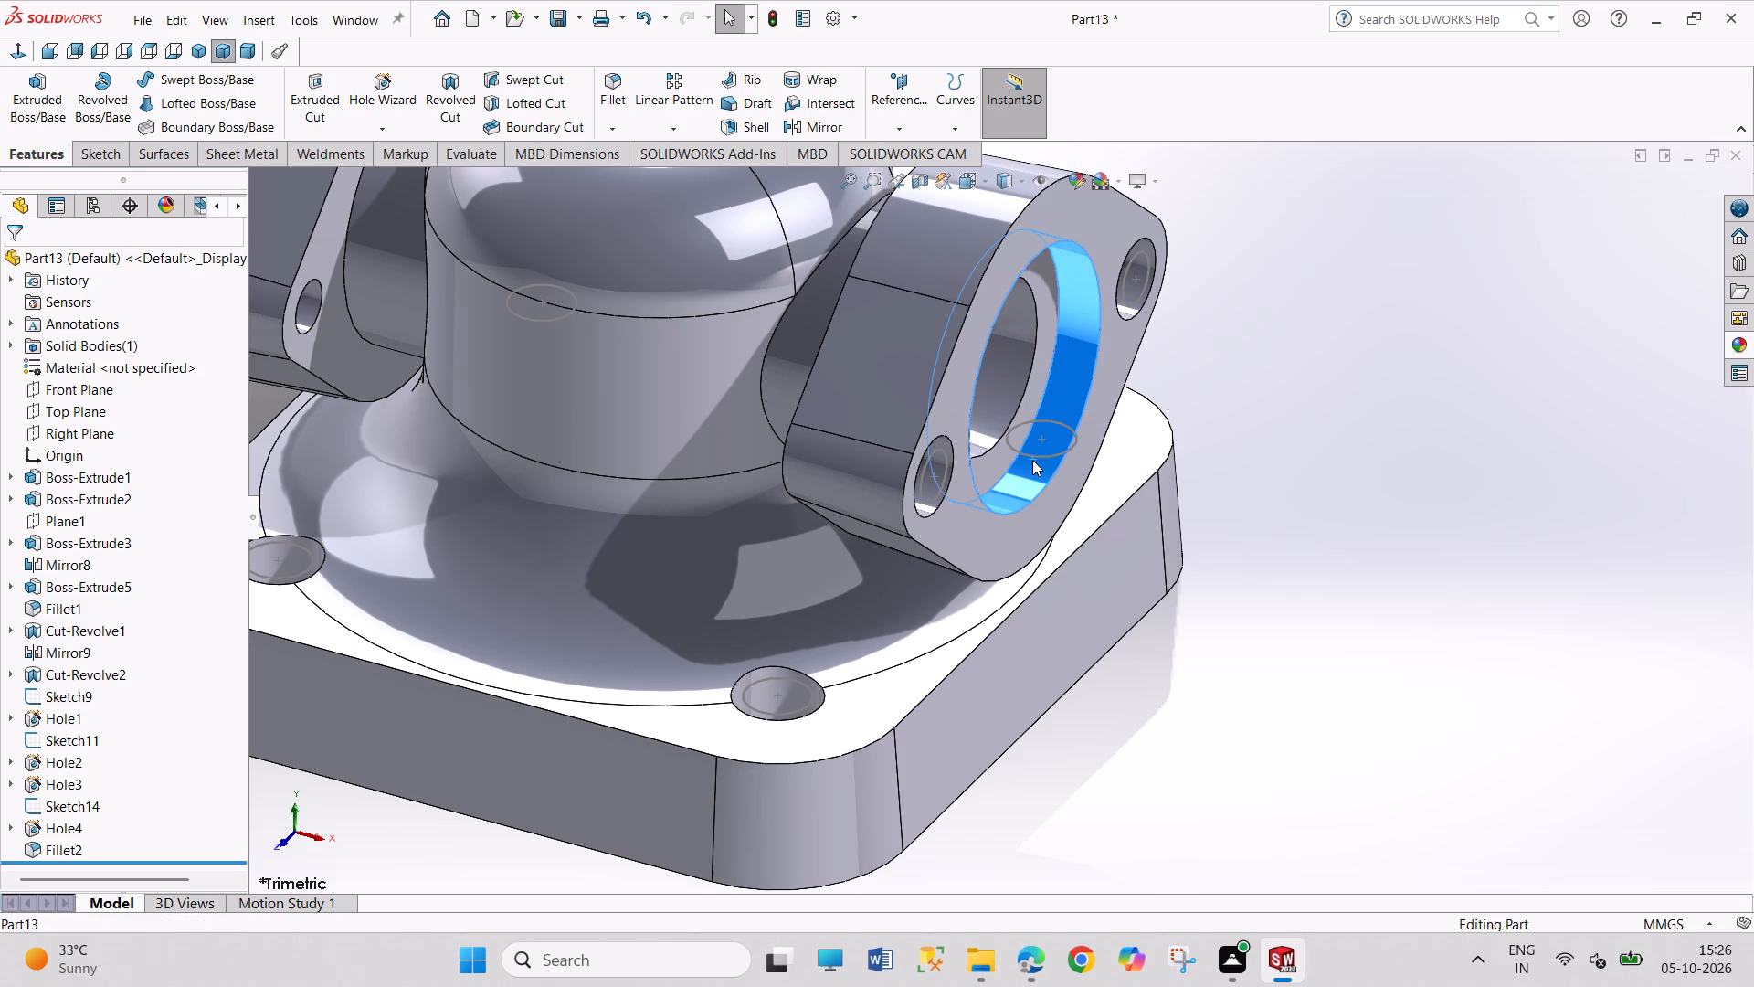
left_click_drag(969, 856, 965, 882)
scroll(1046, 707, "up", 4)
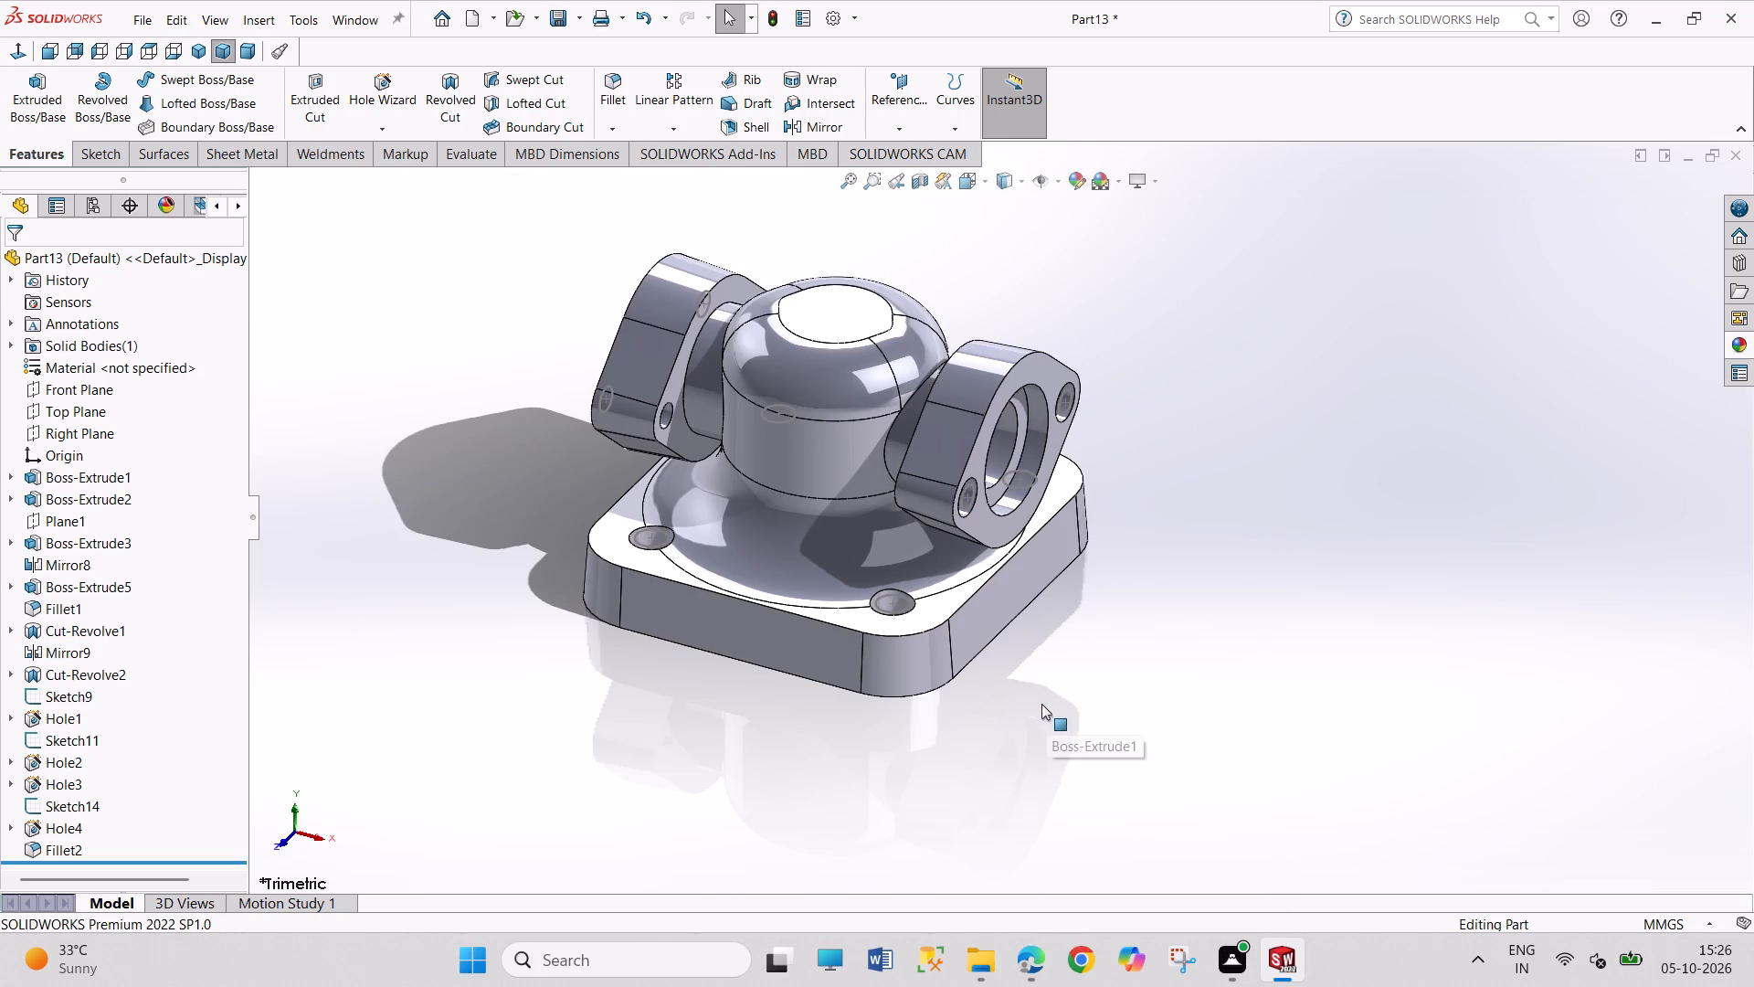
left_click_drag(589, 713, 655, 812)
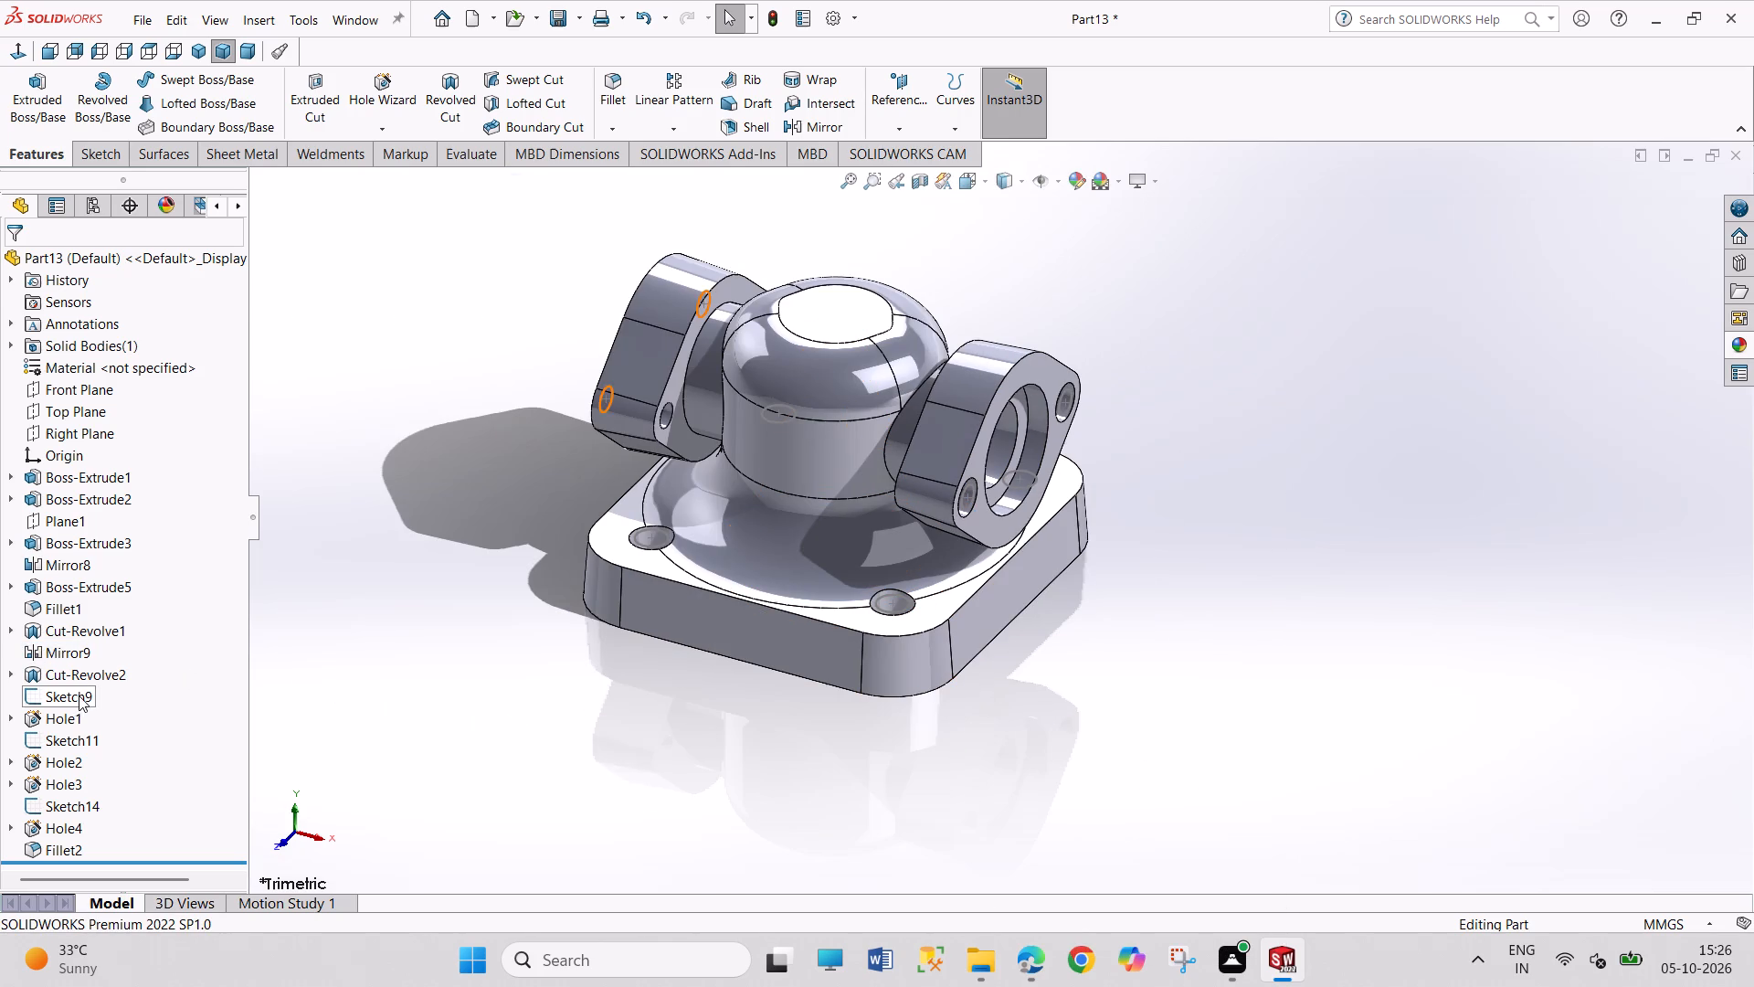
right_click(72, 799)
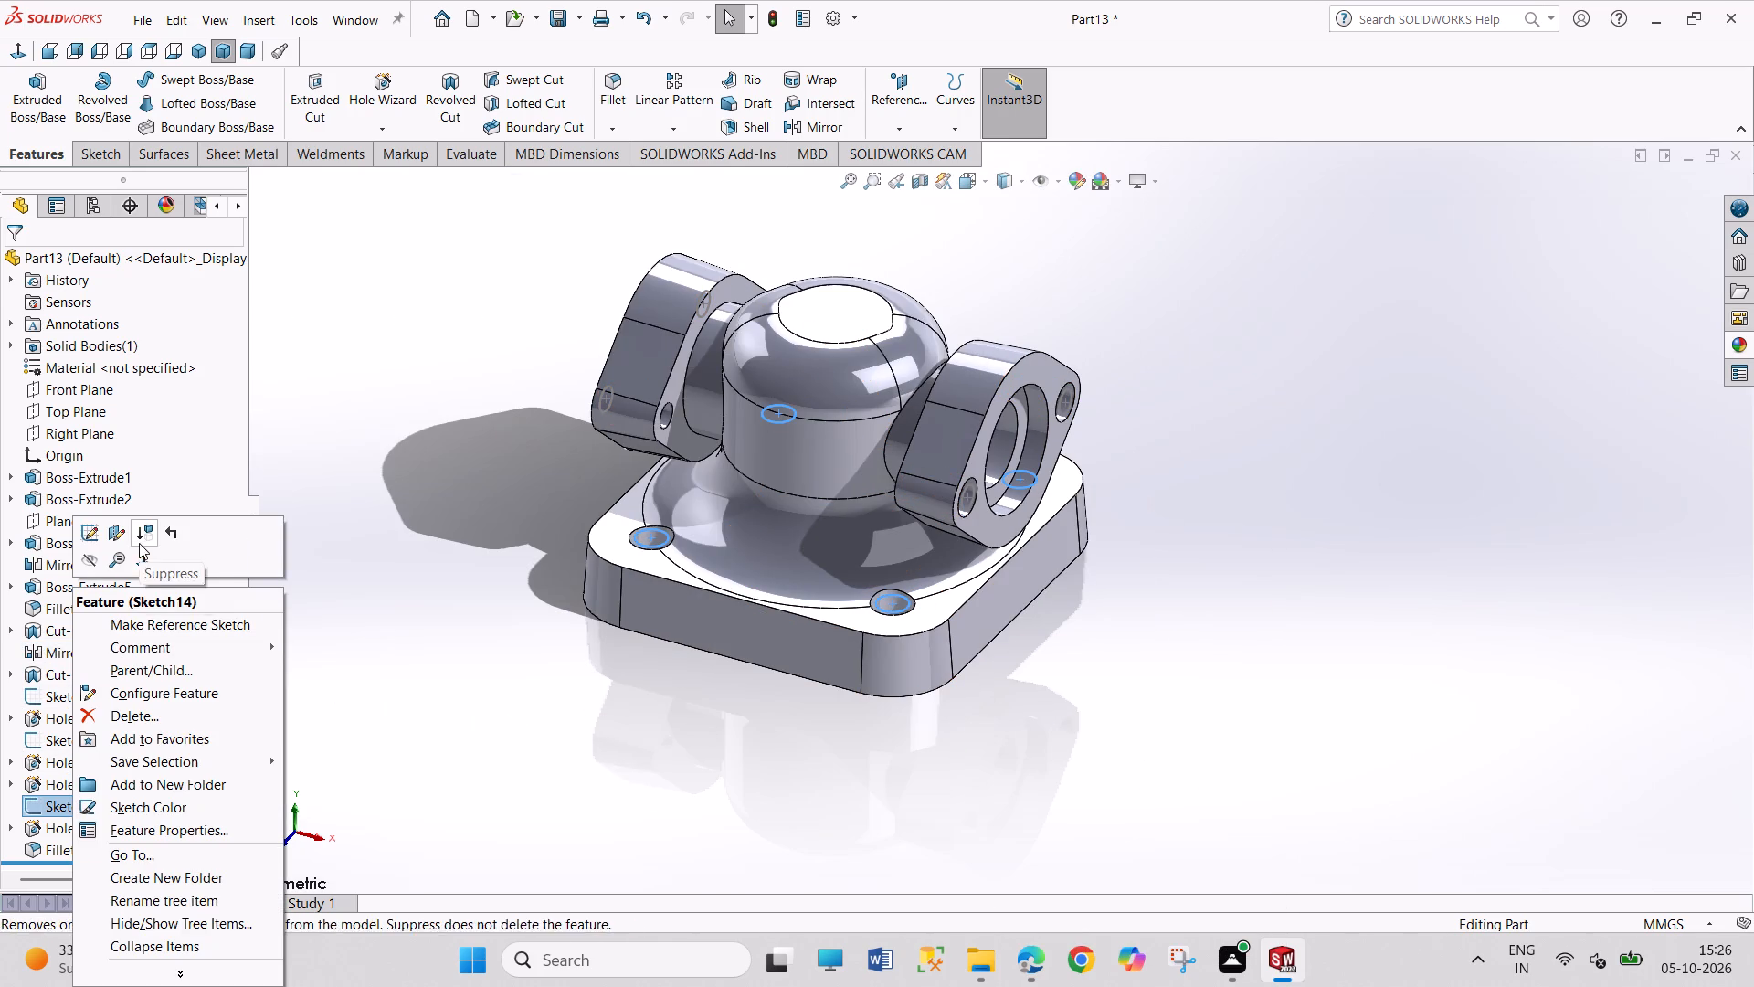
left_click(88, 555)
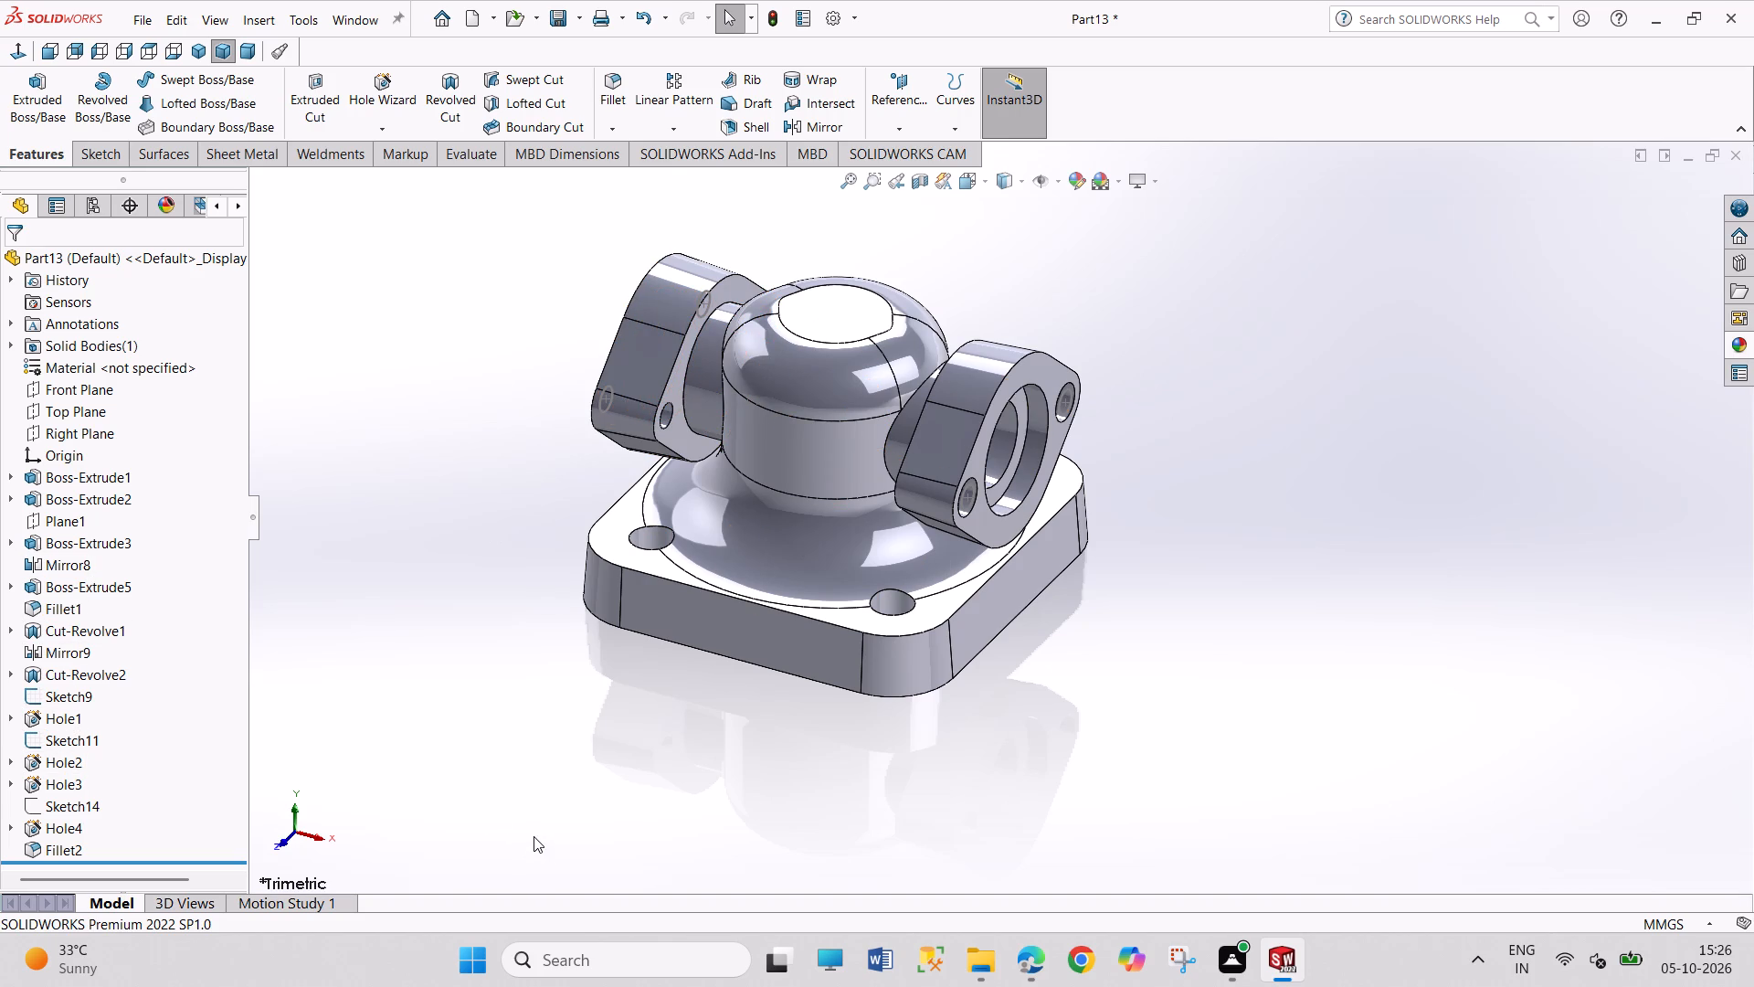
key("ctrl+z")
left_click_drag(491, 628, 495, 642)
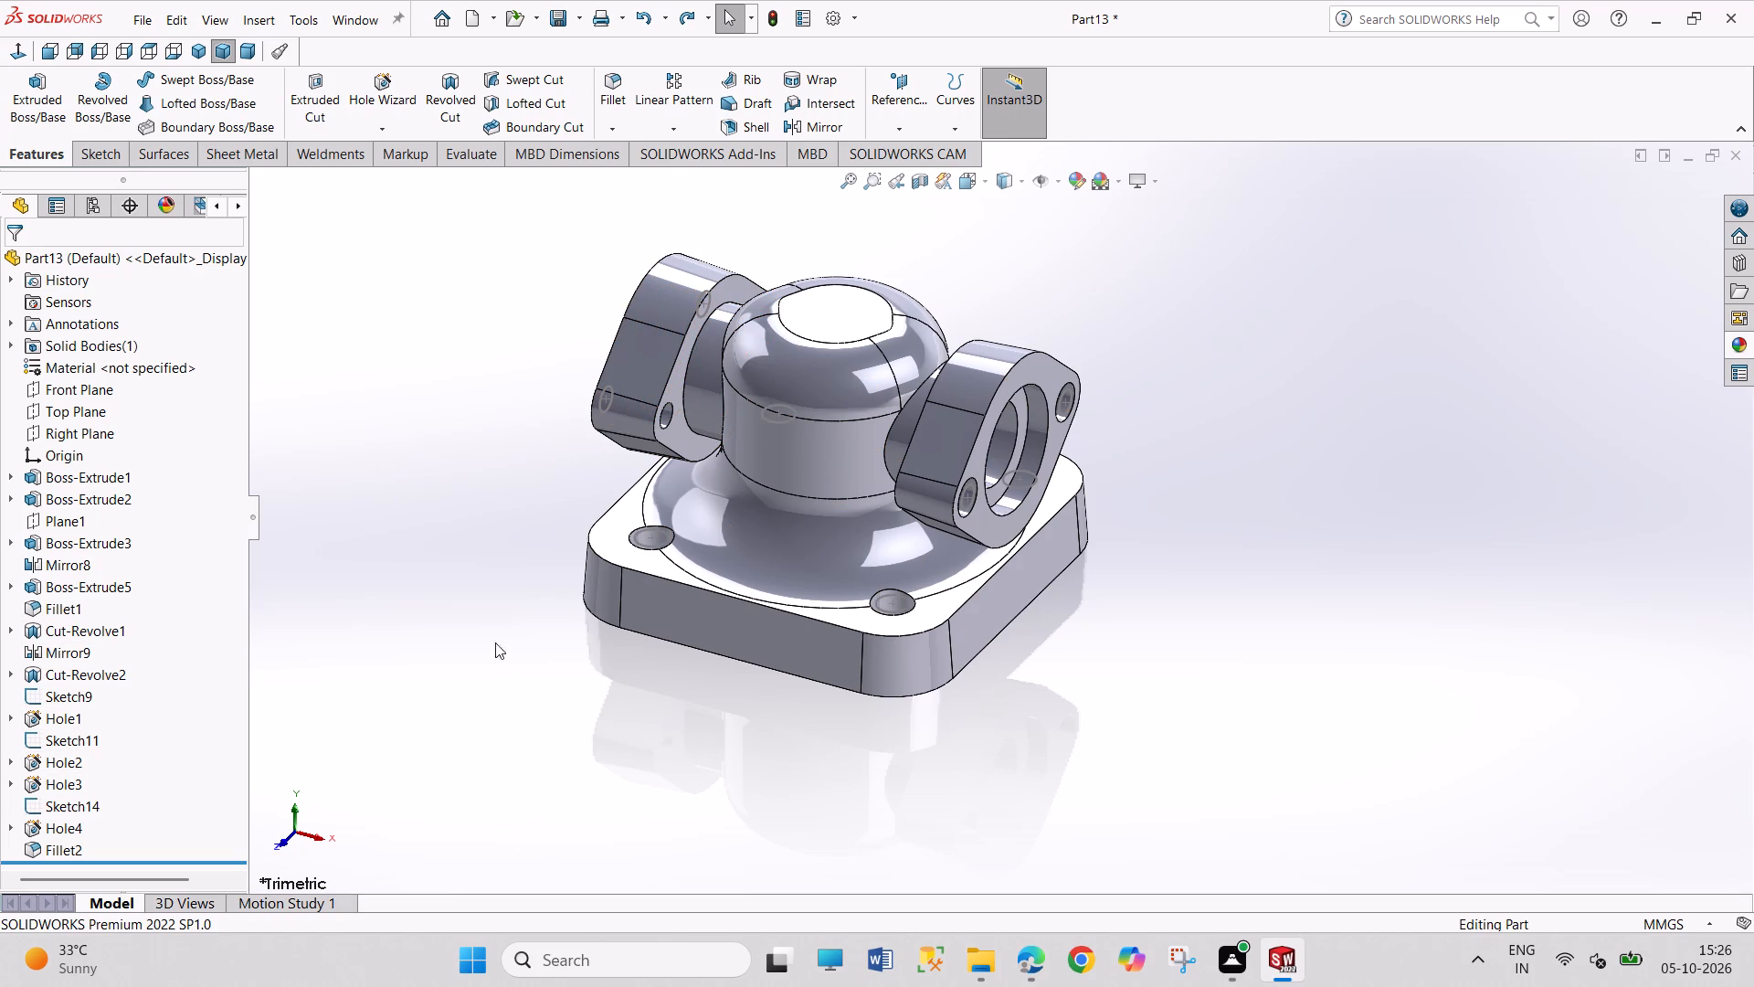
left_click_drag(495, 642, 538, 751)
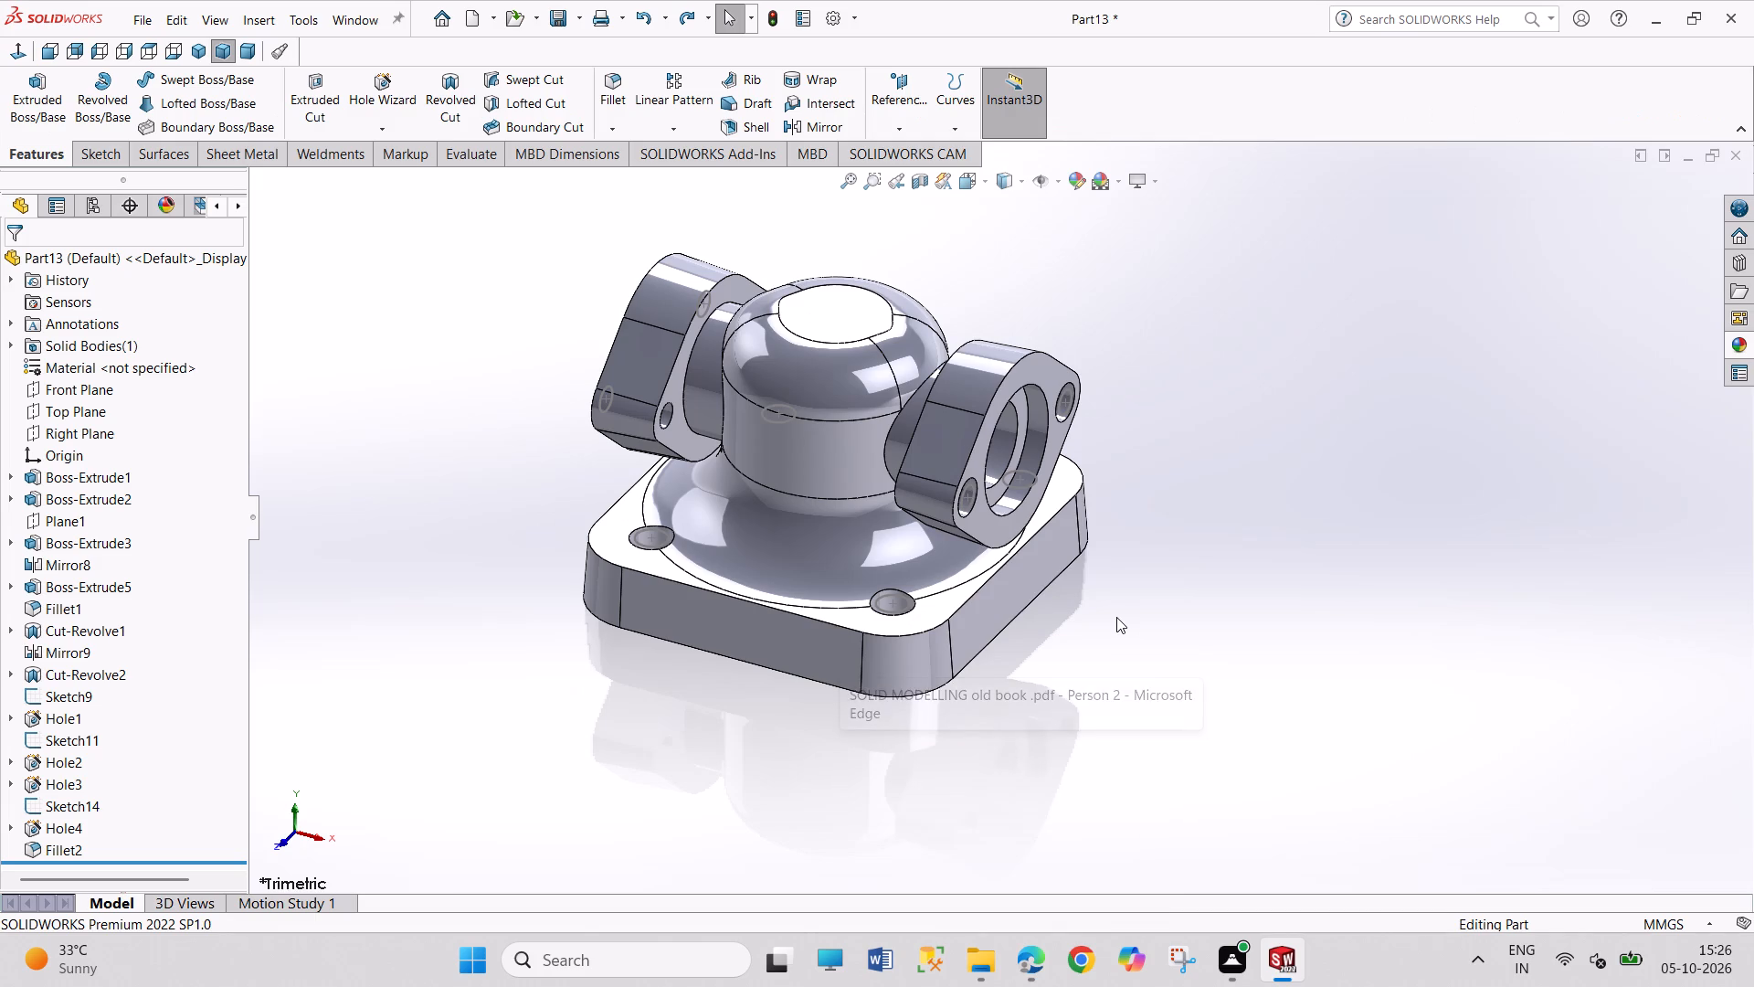
Examine the underside of the base, including its corner holes and the leftover sketch circles.
scroll(692, 367, "down", 4)
scroll(685, 387, "up", 4)
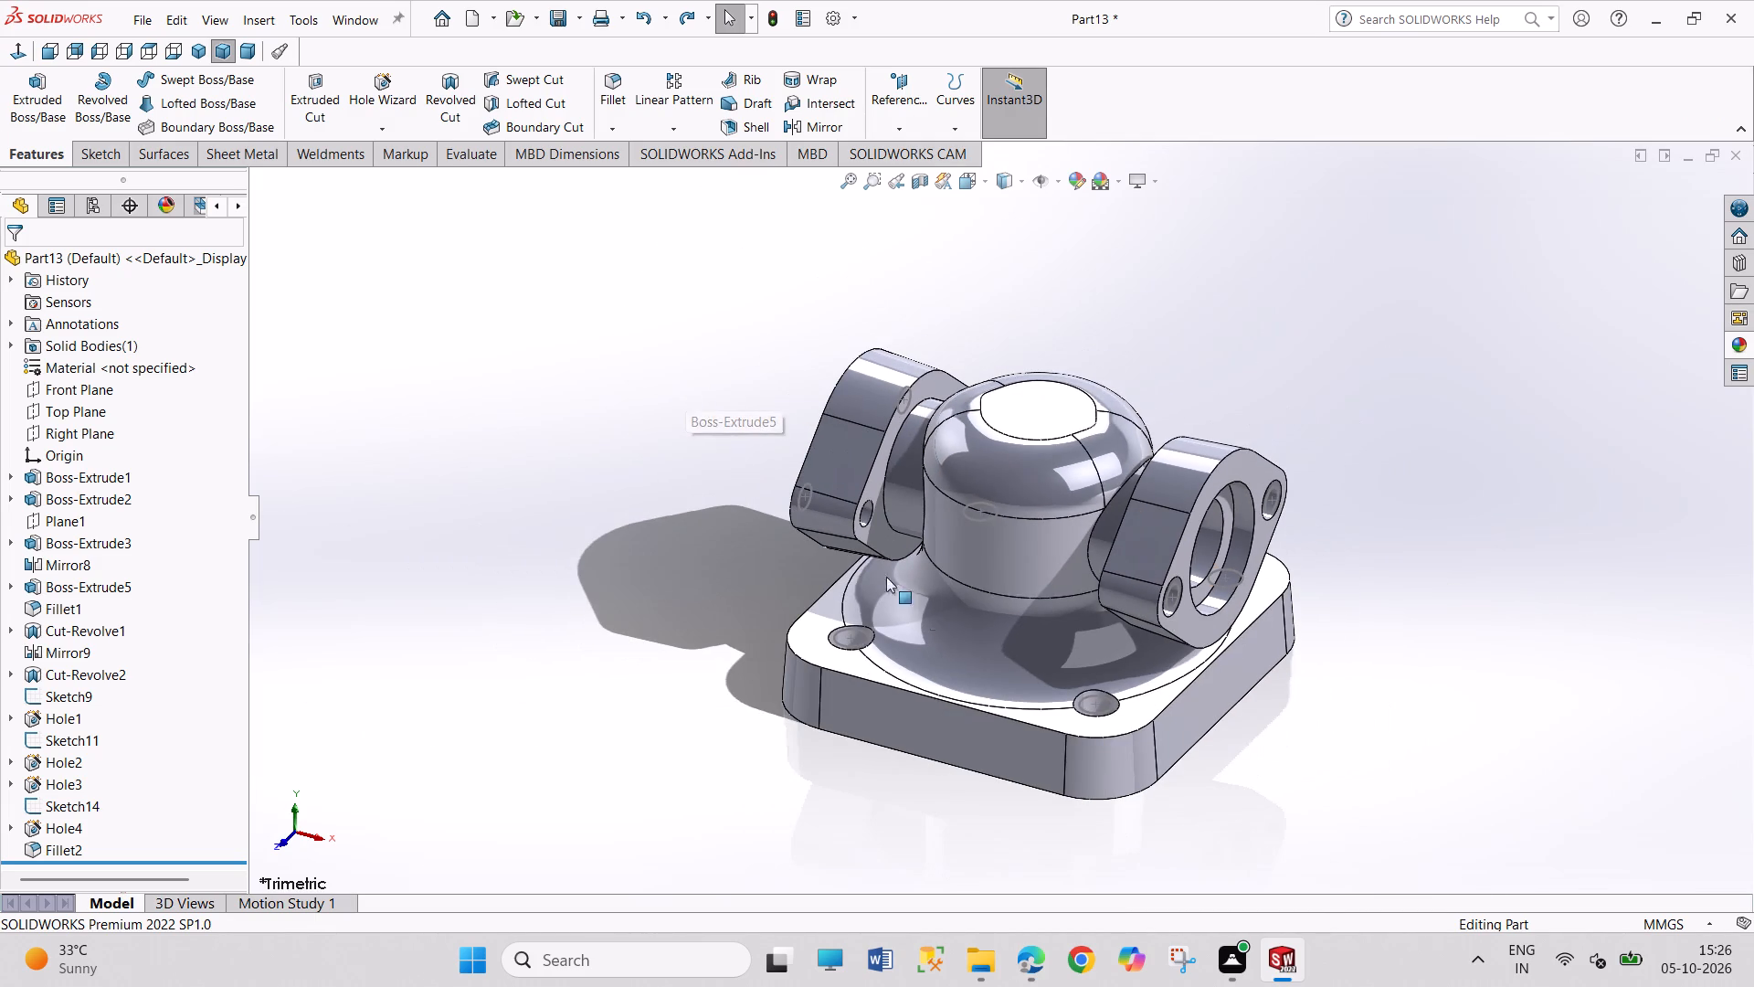
middle_click_drag(917, 727, 957, 477)
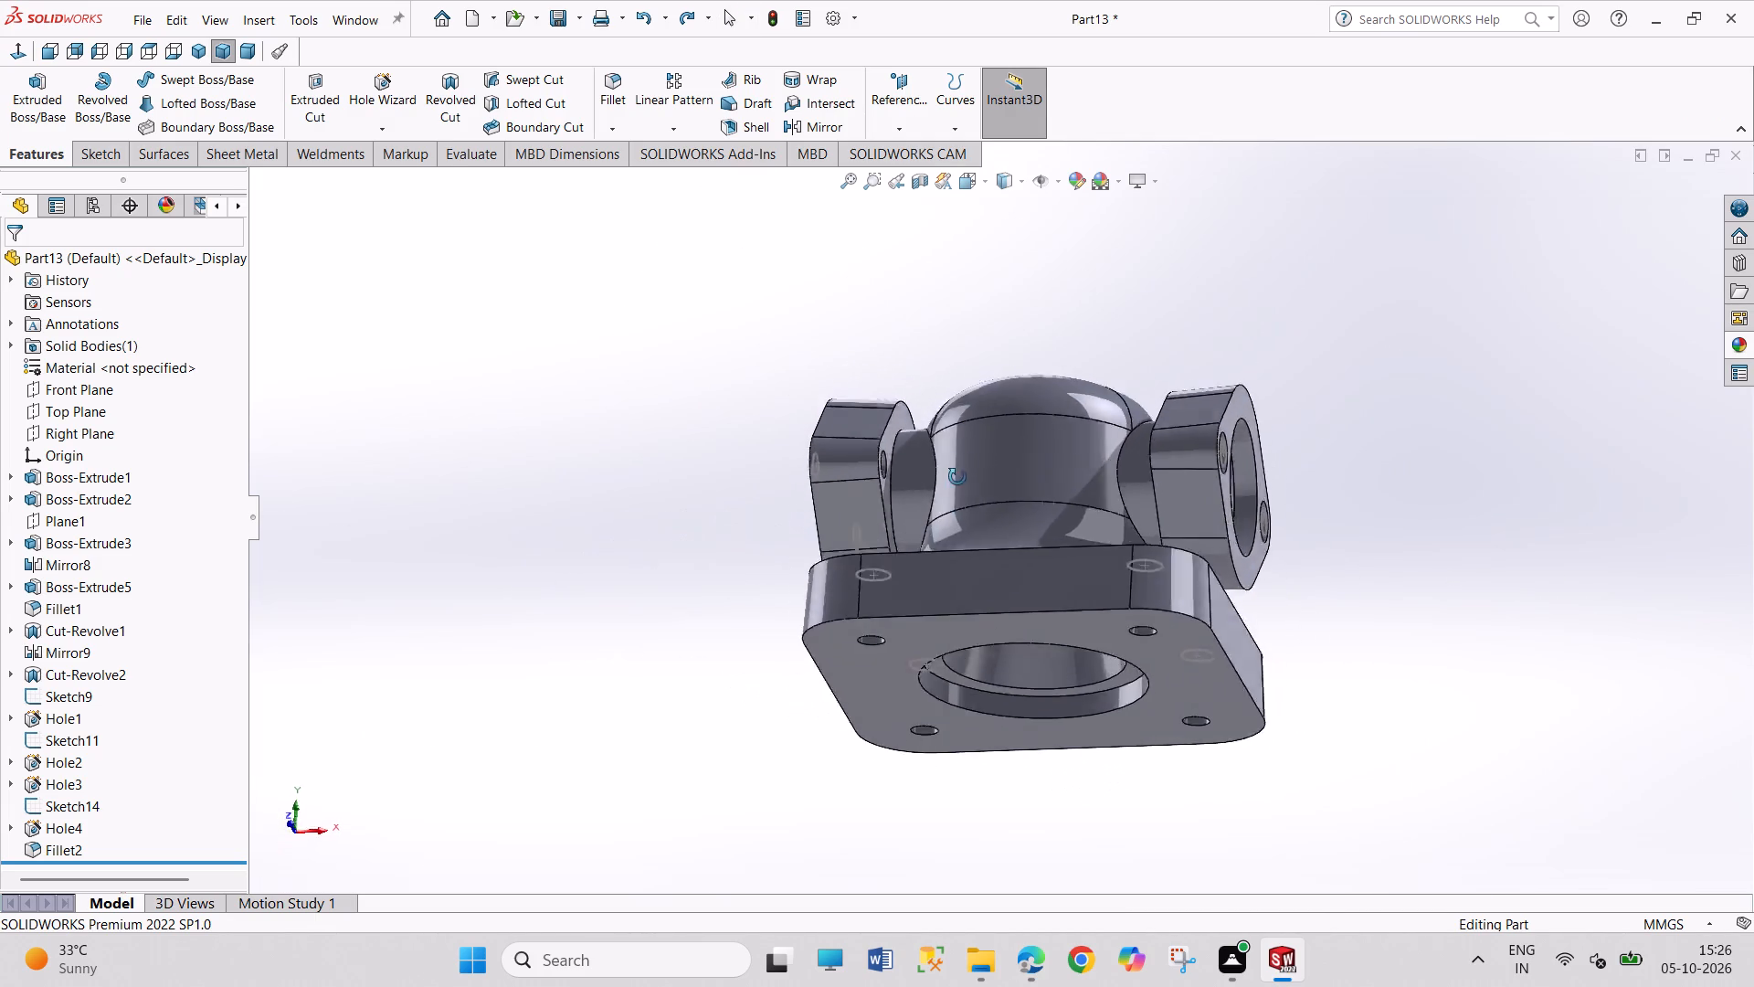
middle_click_drag(957, 477, 980, 394)
scroll(1033, 334, "up", 1)
scroll(1089, 458, "down", 1)
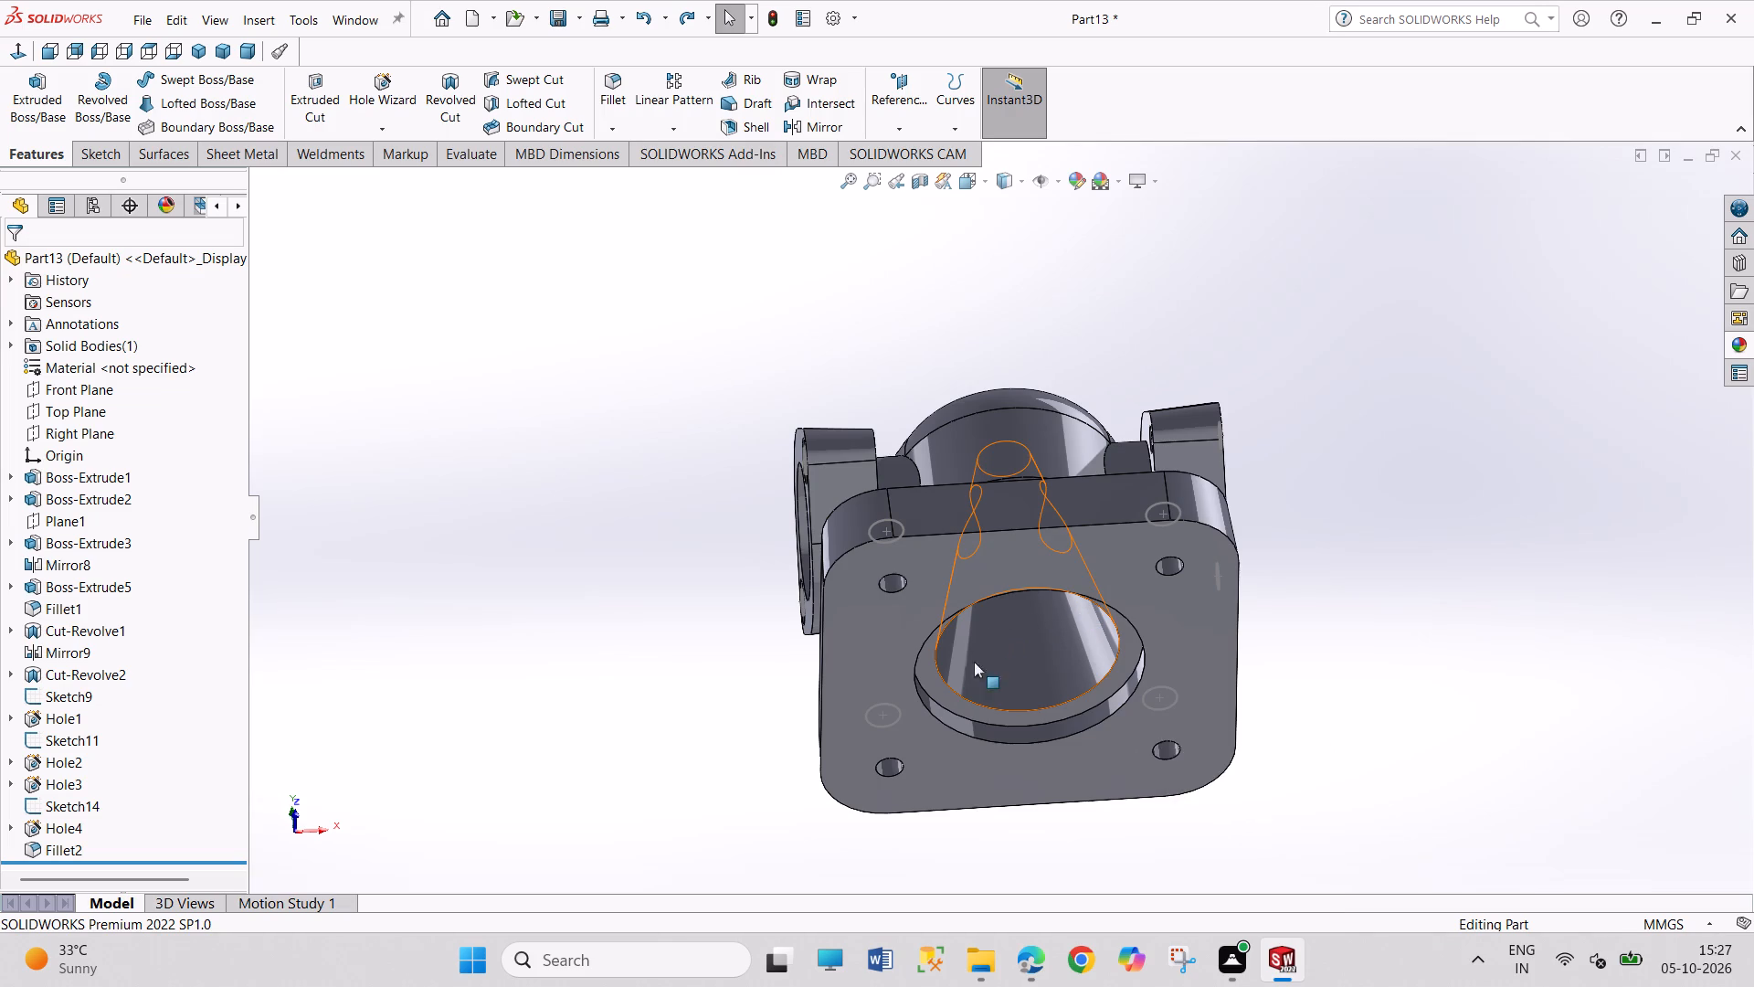
scroll(840, 465, "up", 1)
middle_click(838, 462)
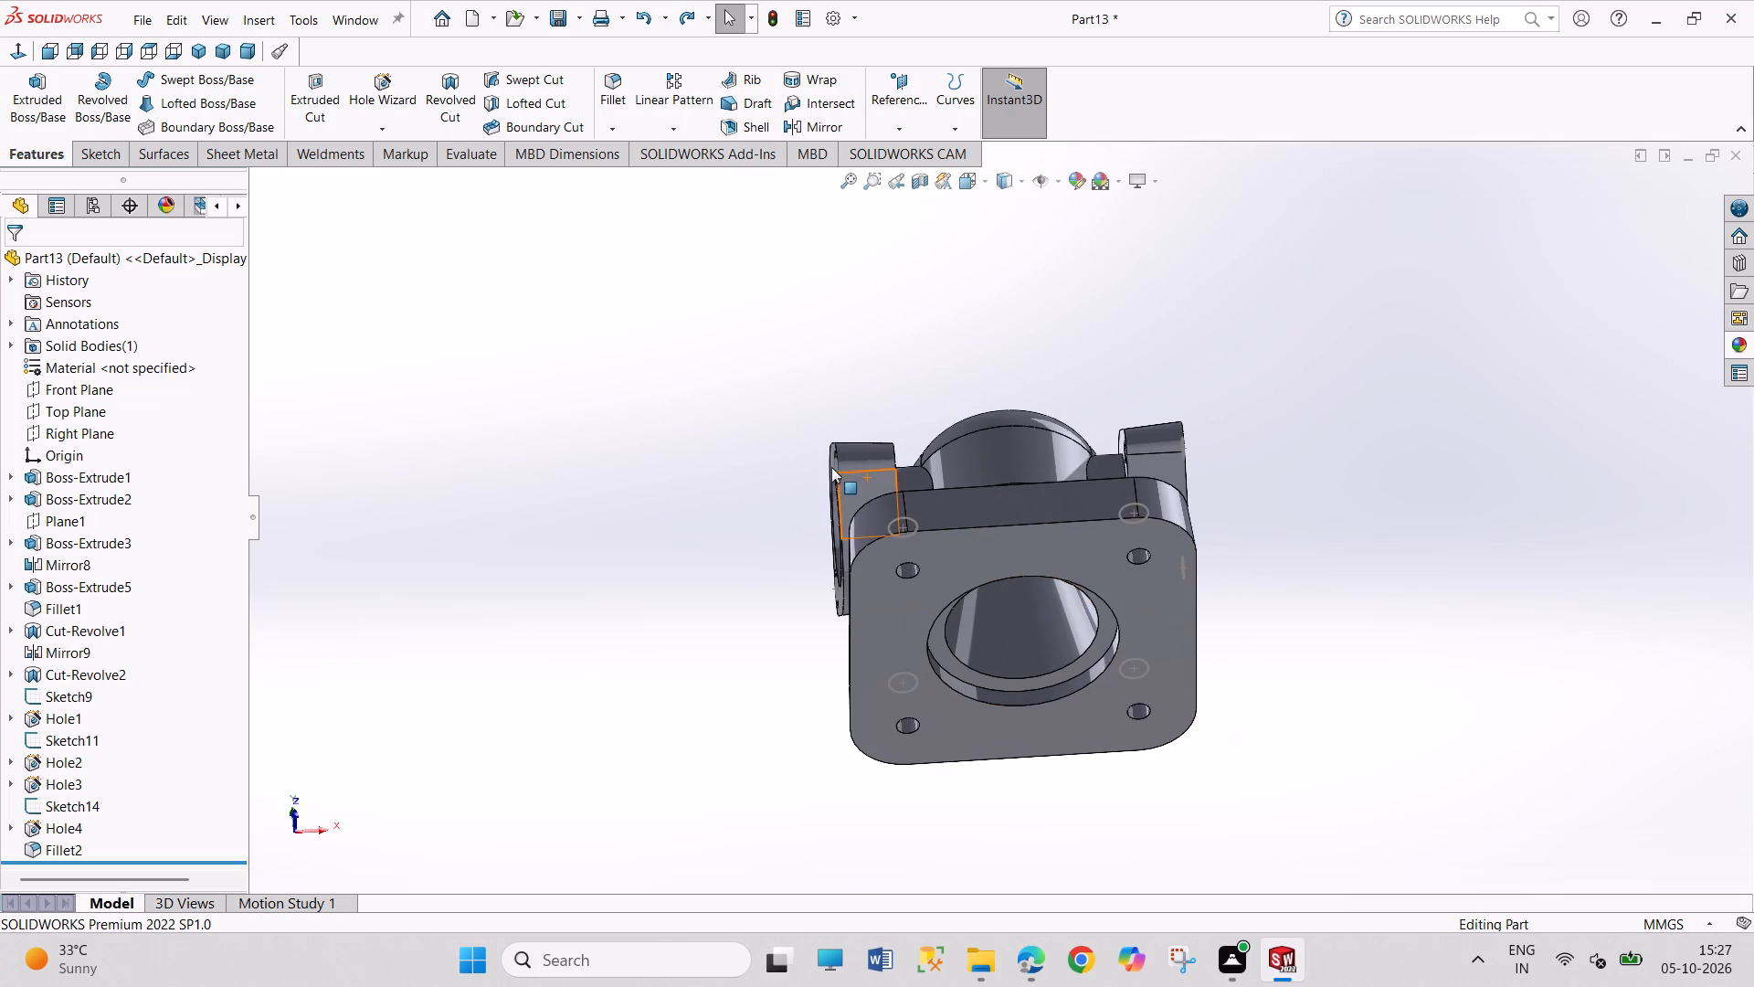
scroll(1157, 506, "down", 3)
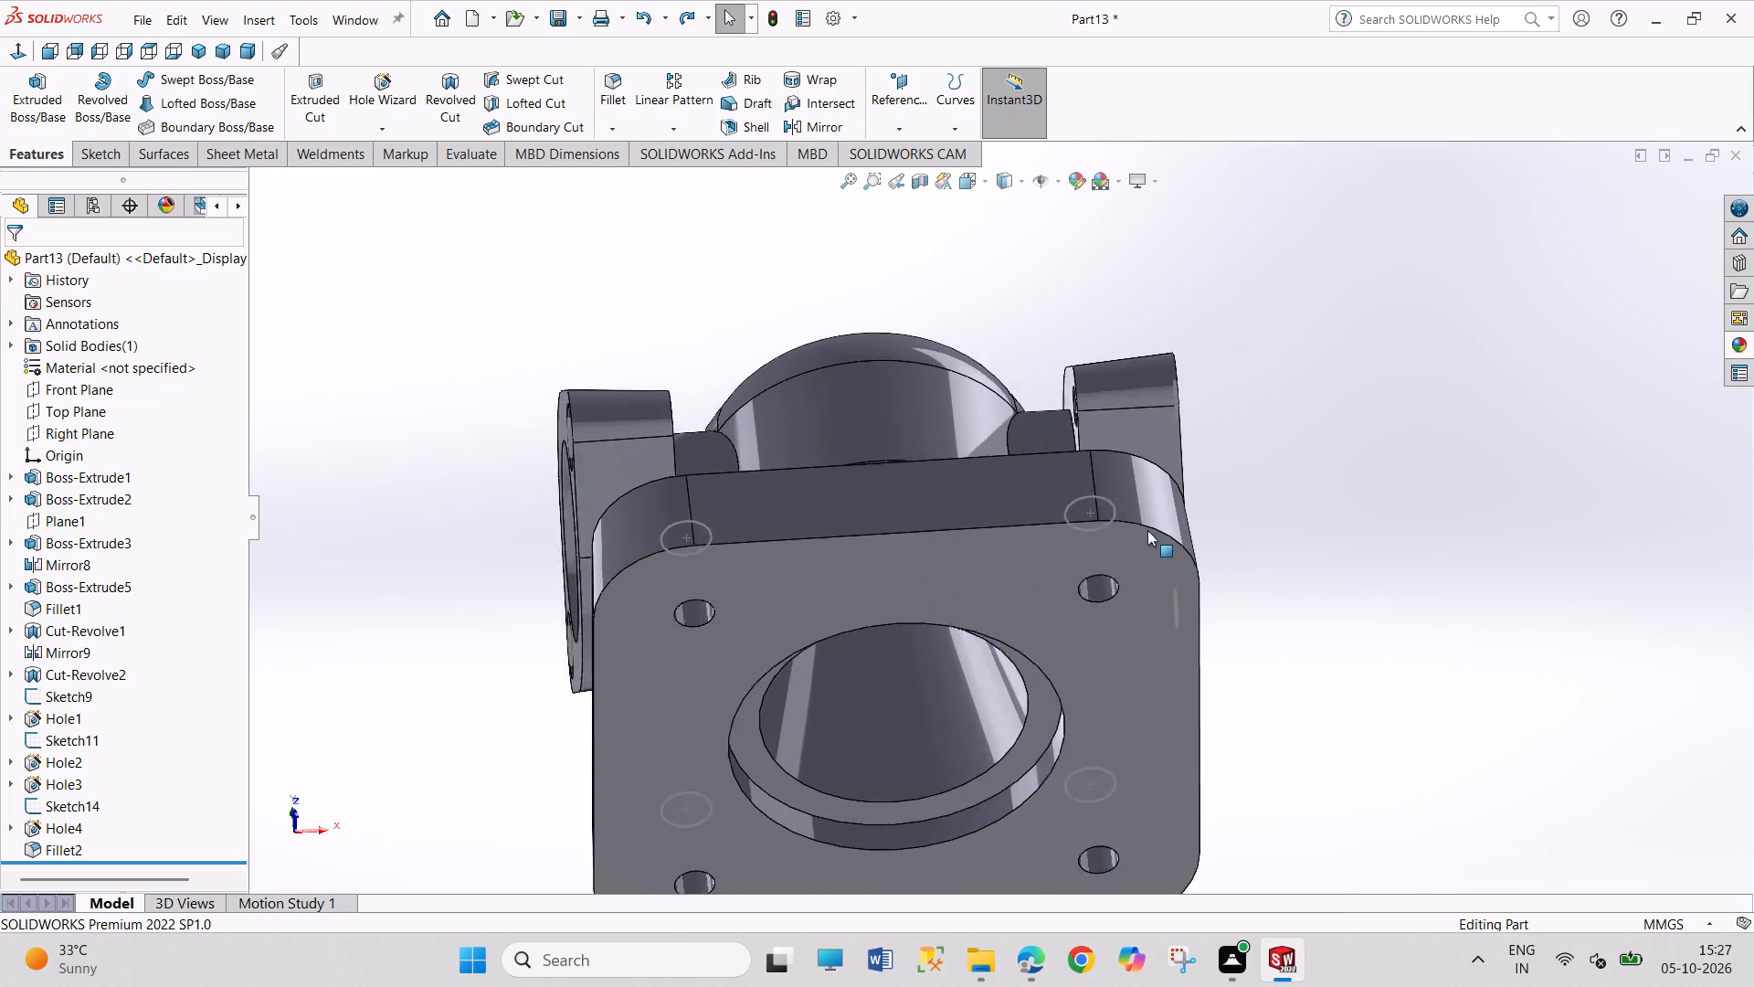
scroll(1147, 530, "down", 2)
right_click(1081, 501)
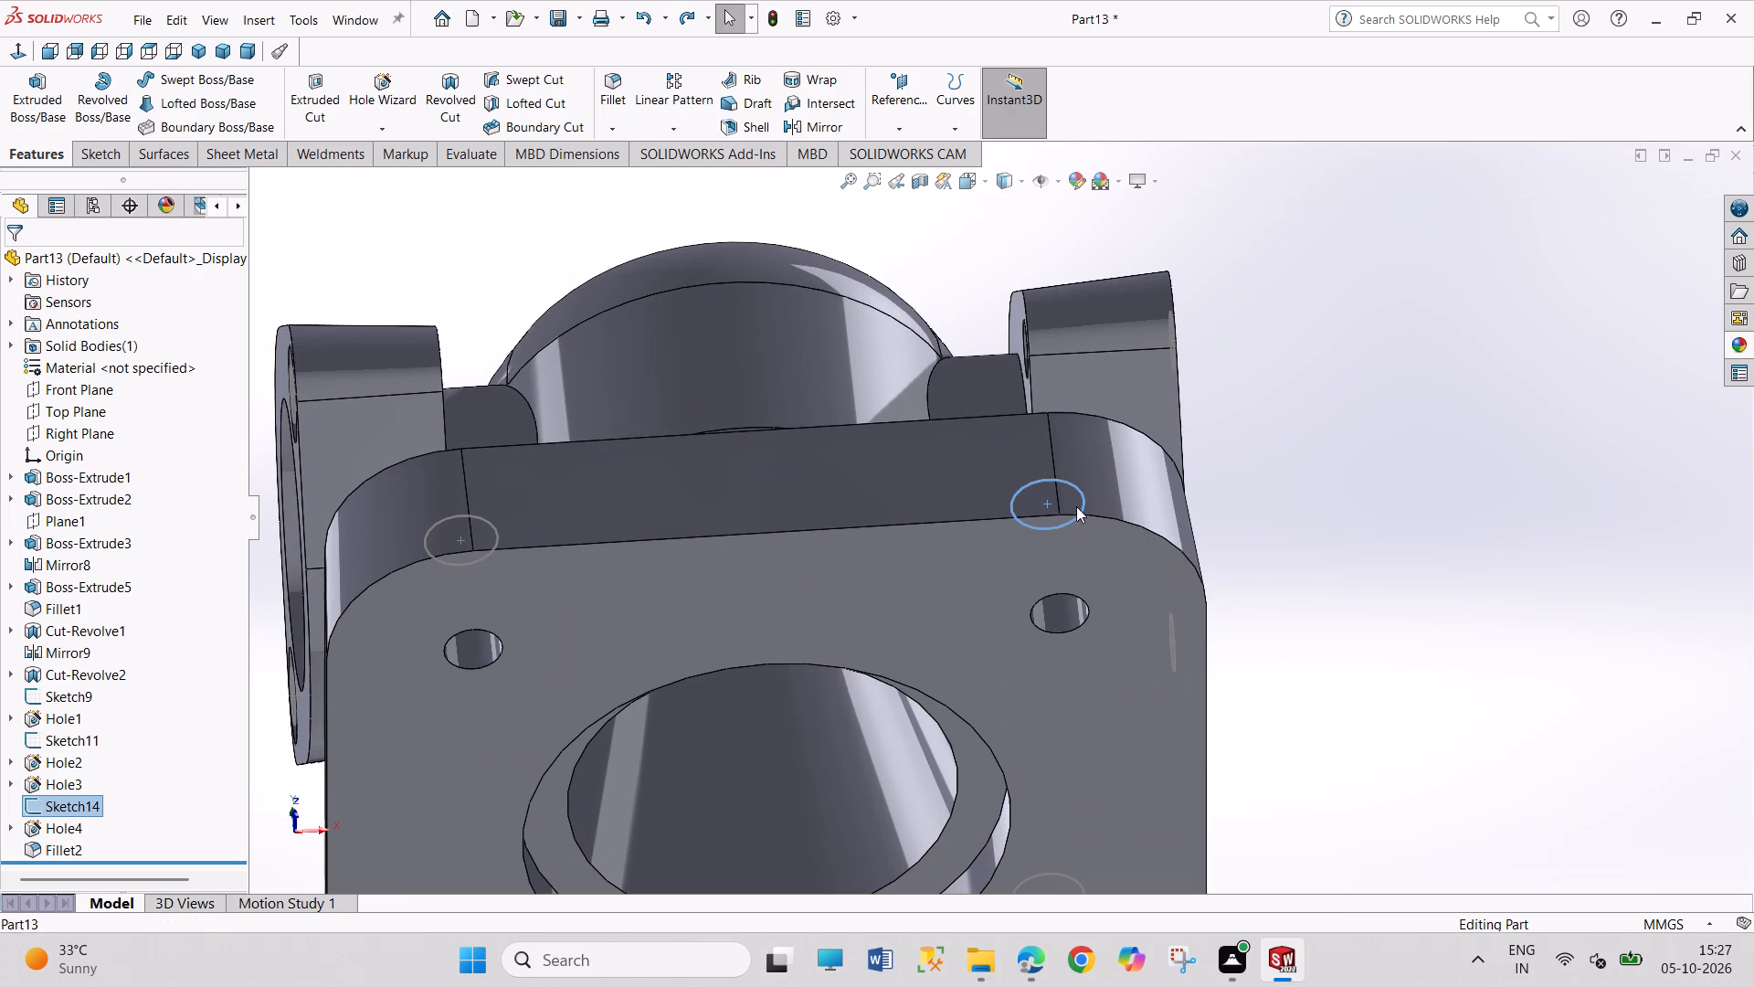
left_click_drag(1417, 437, 1478, 582)
scroll(1370, 593, "up", 5)
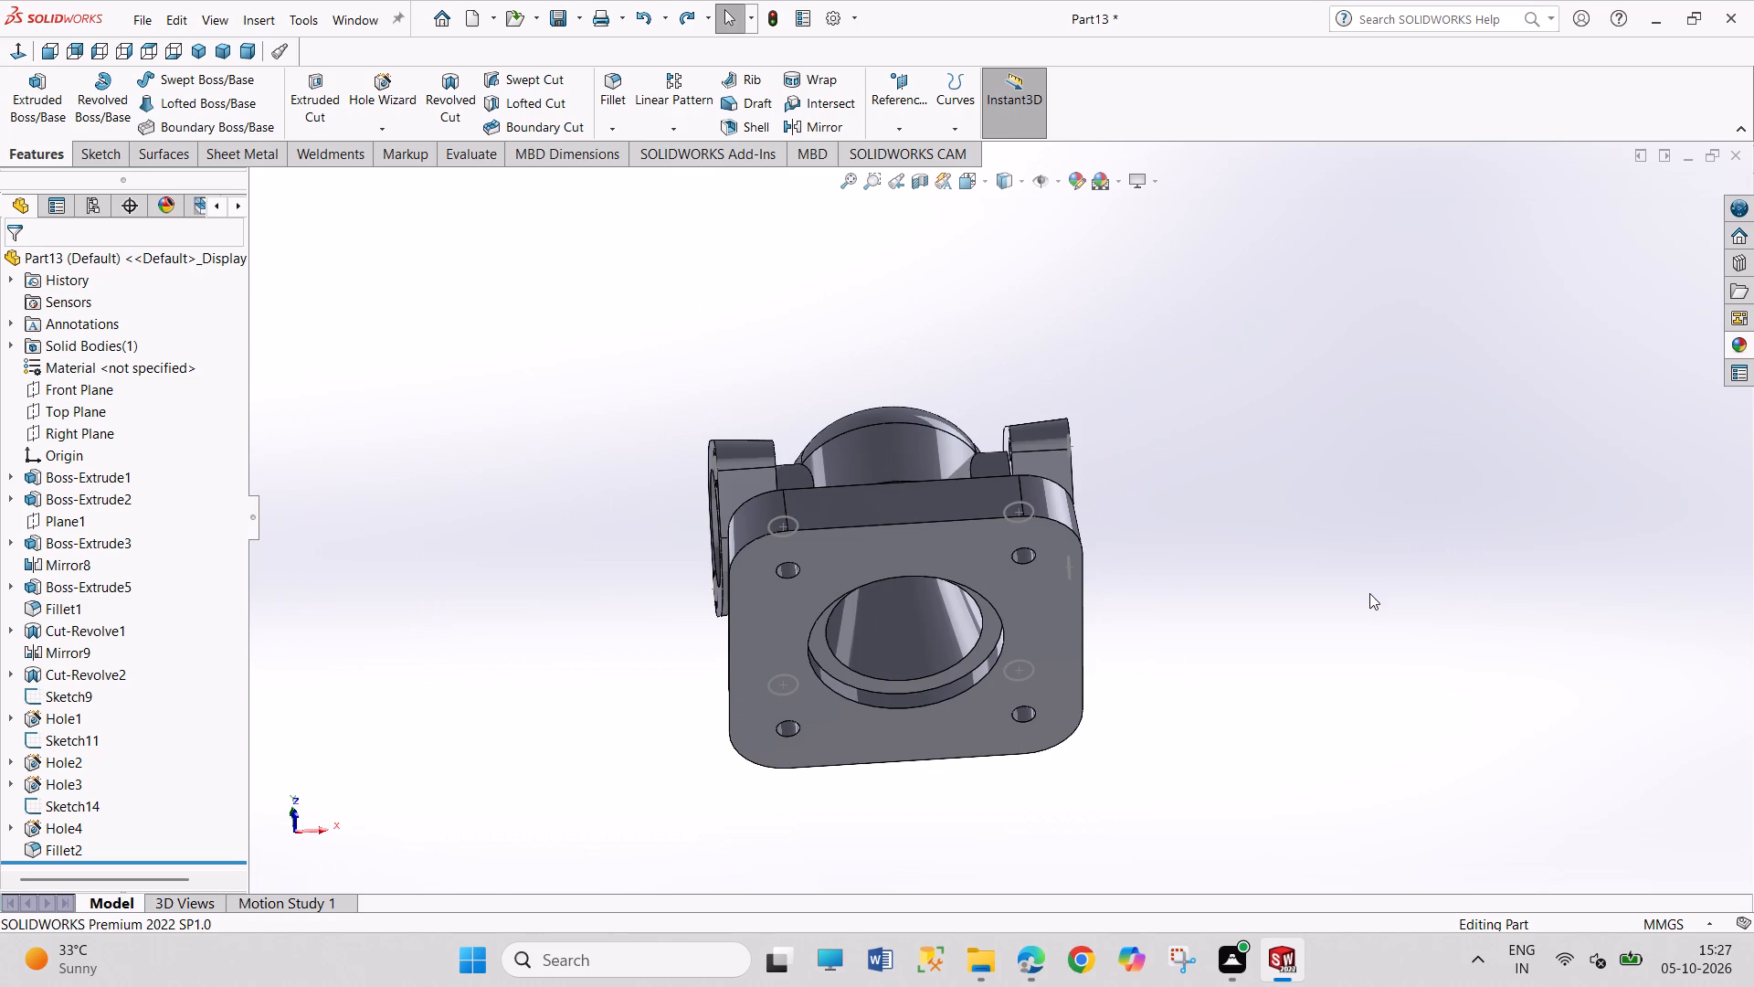
Examine the inside of the central bore from below, including where the side flange bores break into its wall.
scroll(1098, 610, "down", 3)
scroll(734, 607, "down", 9)
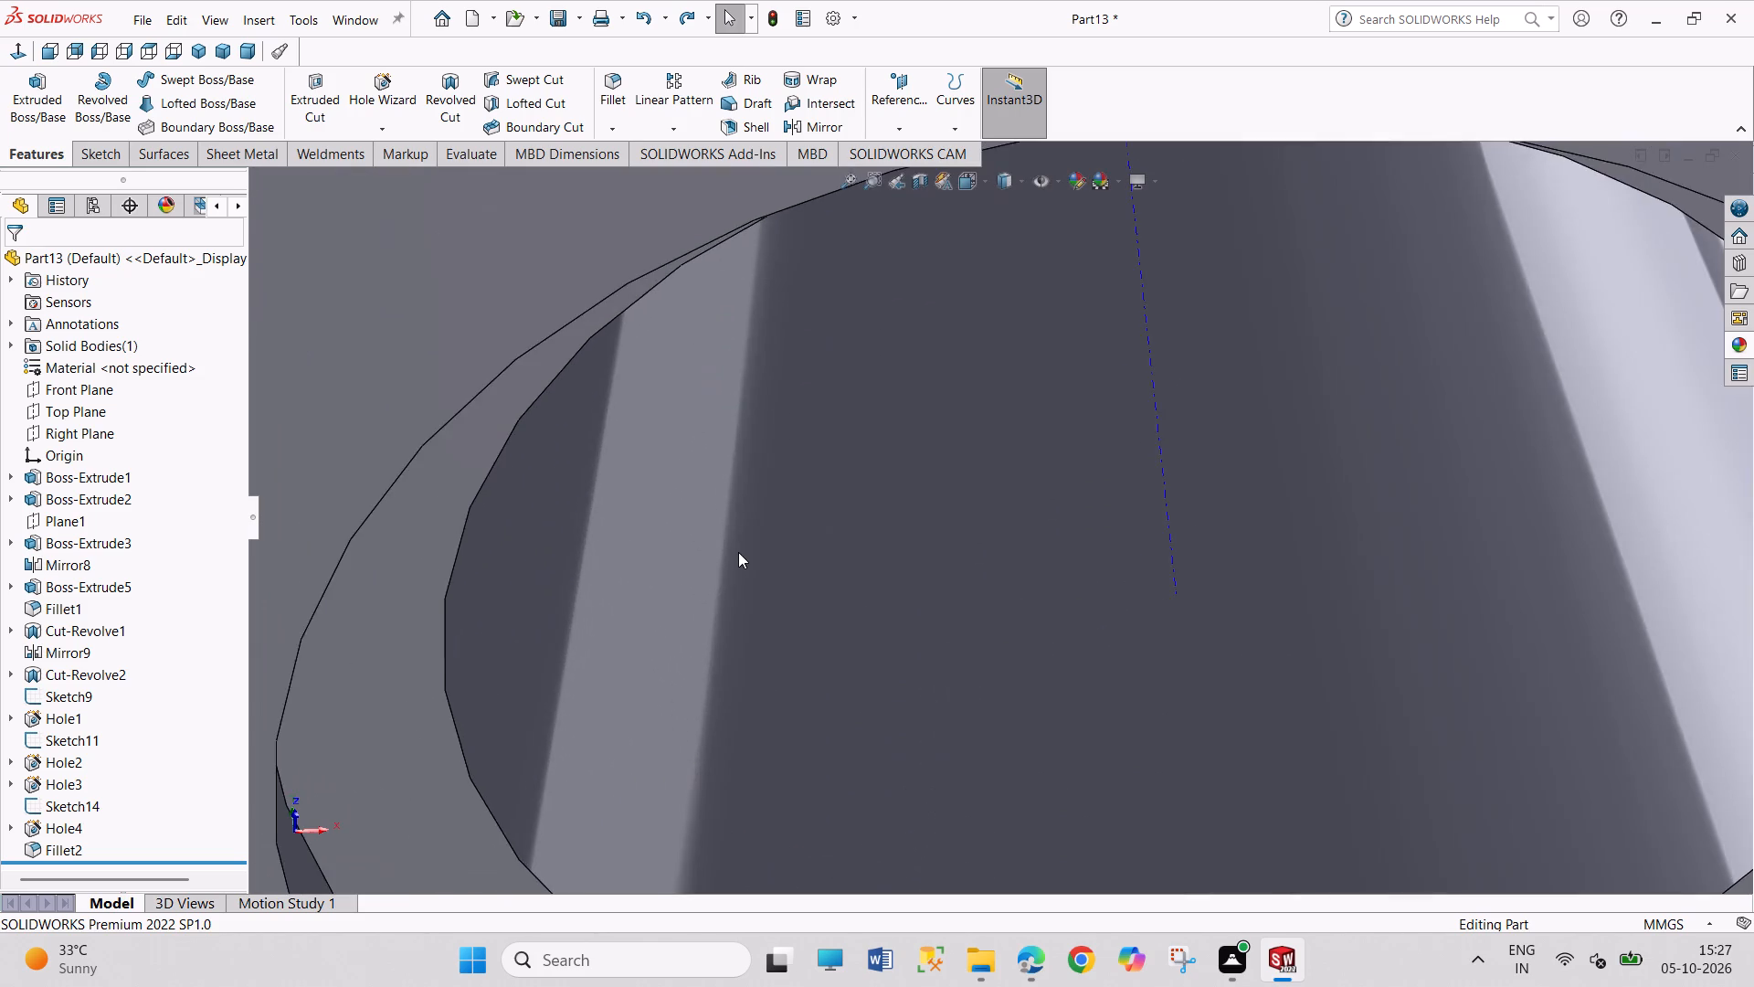
scroll(748, 548, "down", 4)
scroll(914, 566, "up", 5)
scroll(1313, 580, "up", 5)
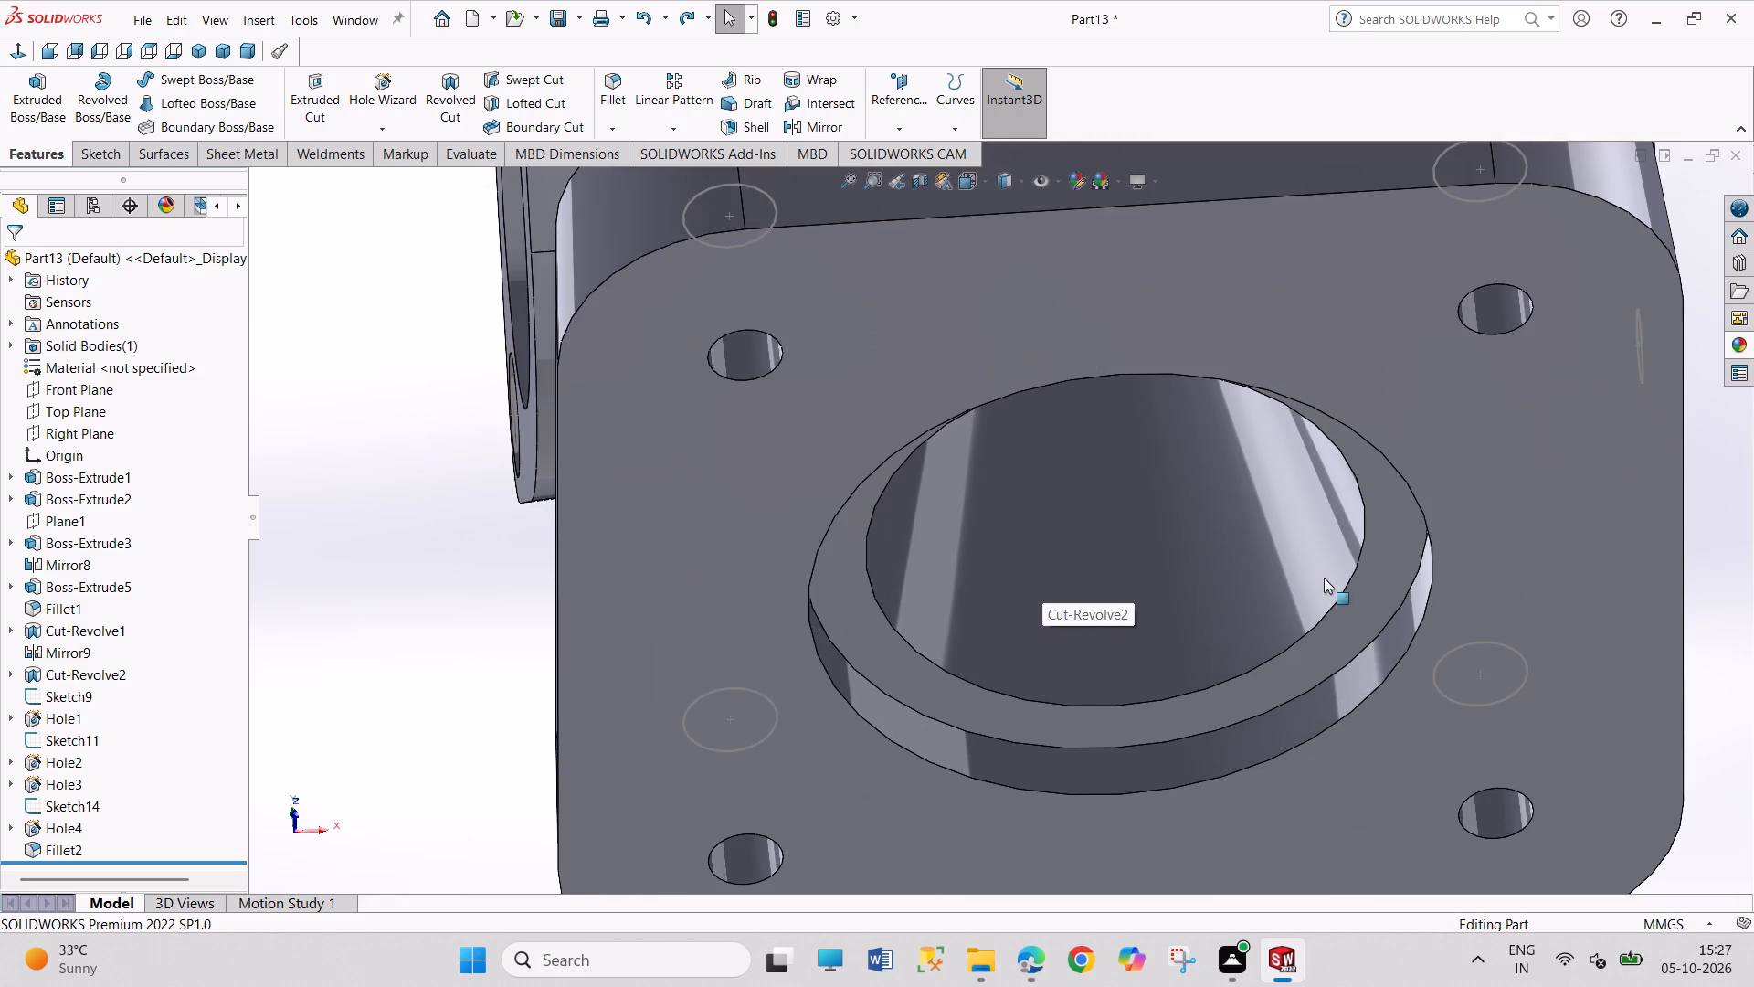
scroll(1386, 565, "down", 3)
scroll(1041, 518, "down", 3)
scroll(841, 483, "down", 5)
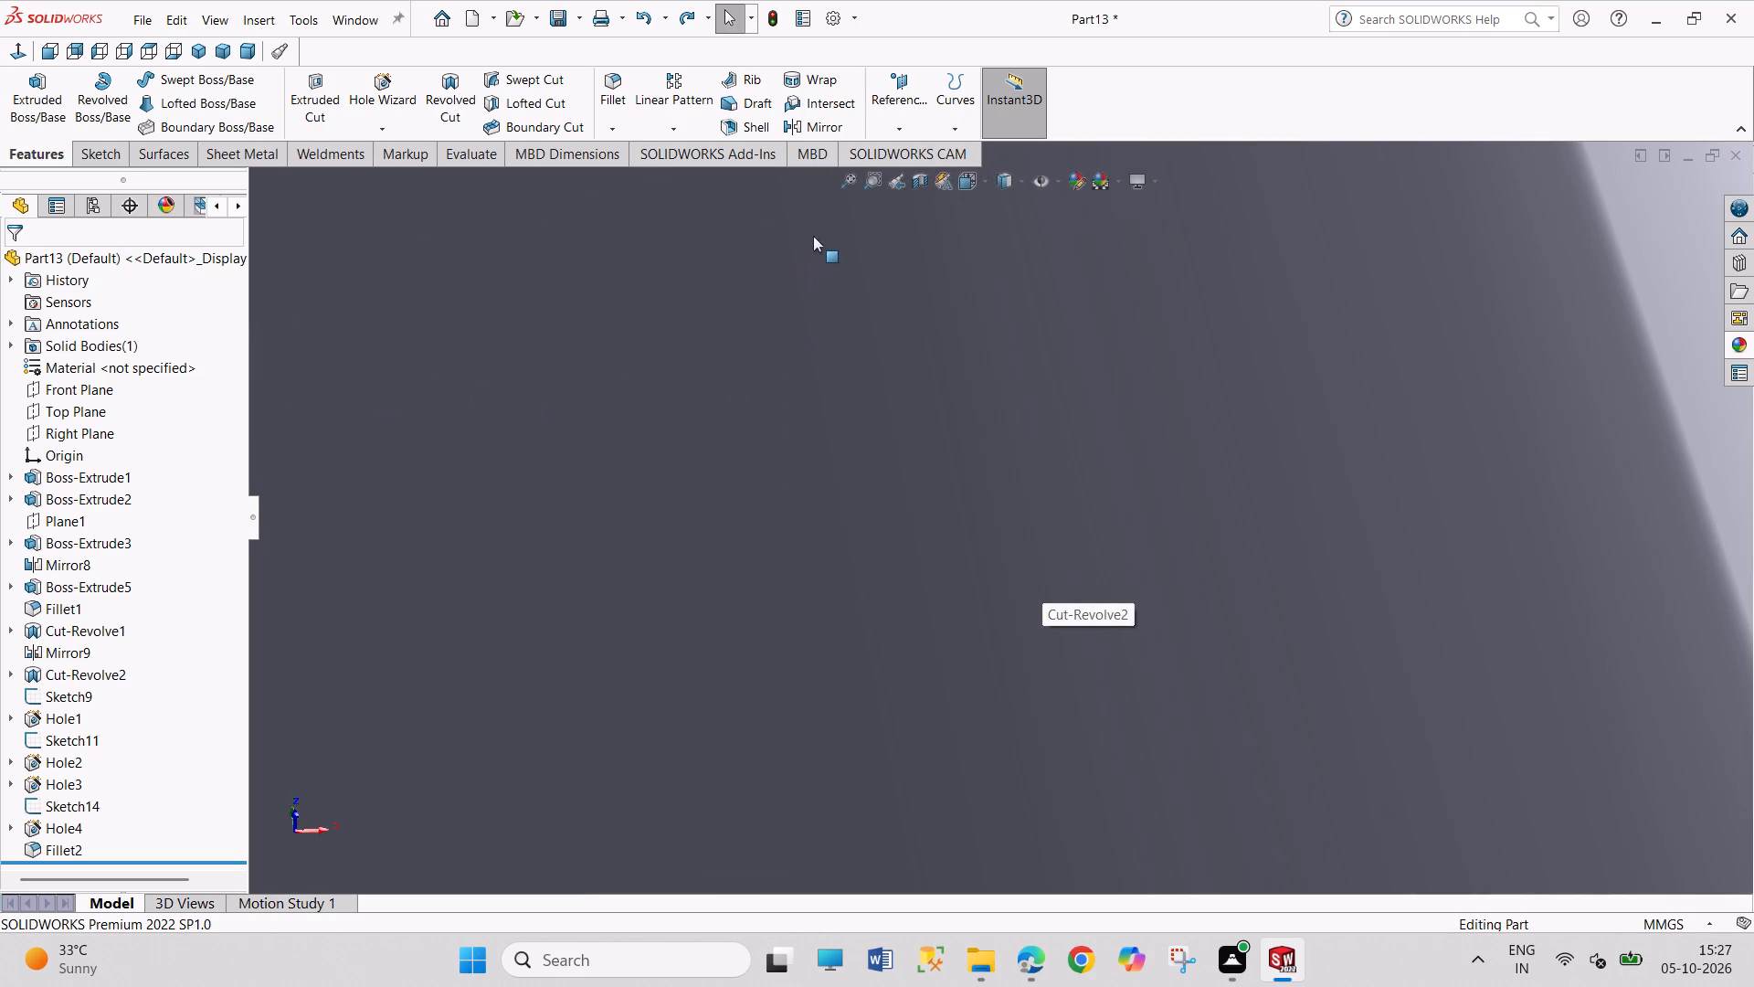
scroll(905, 372, "up", 15)
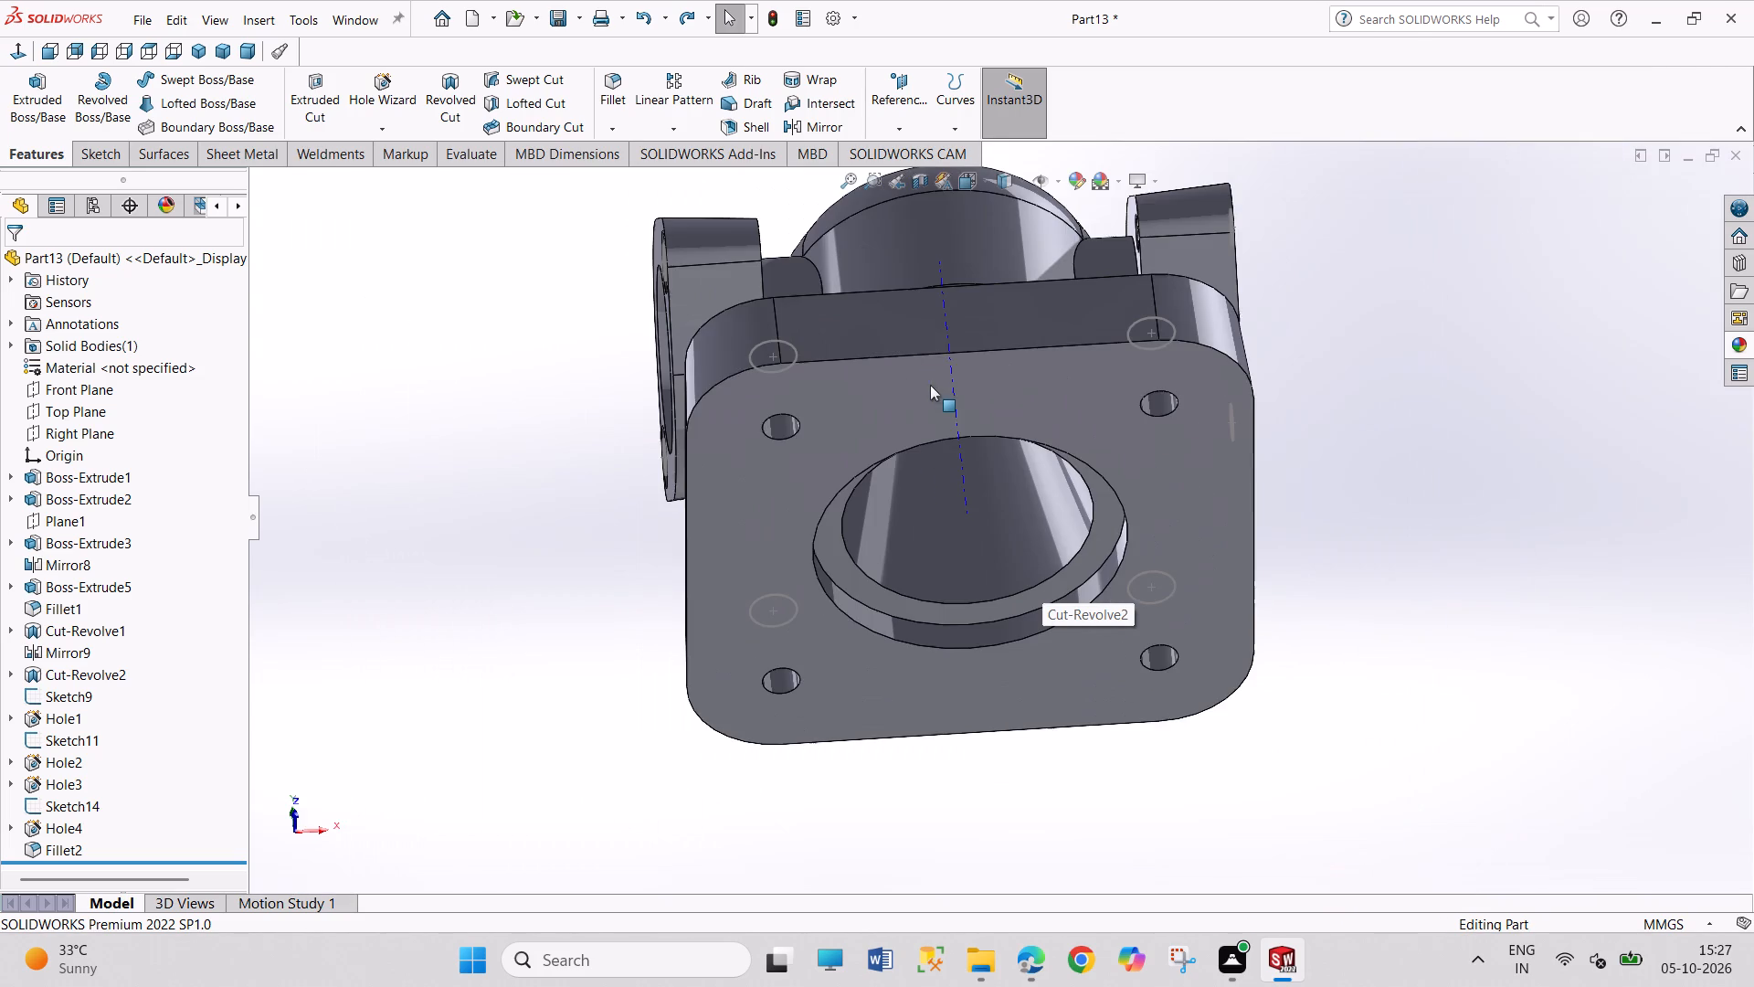
middle_click_drag(938, 780, 923, 546)
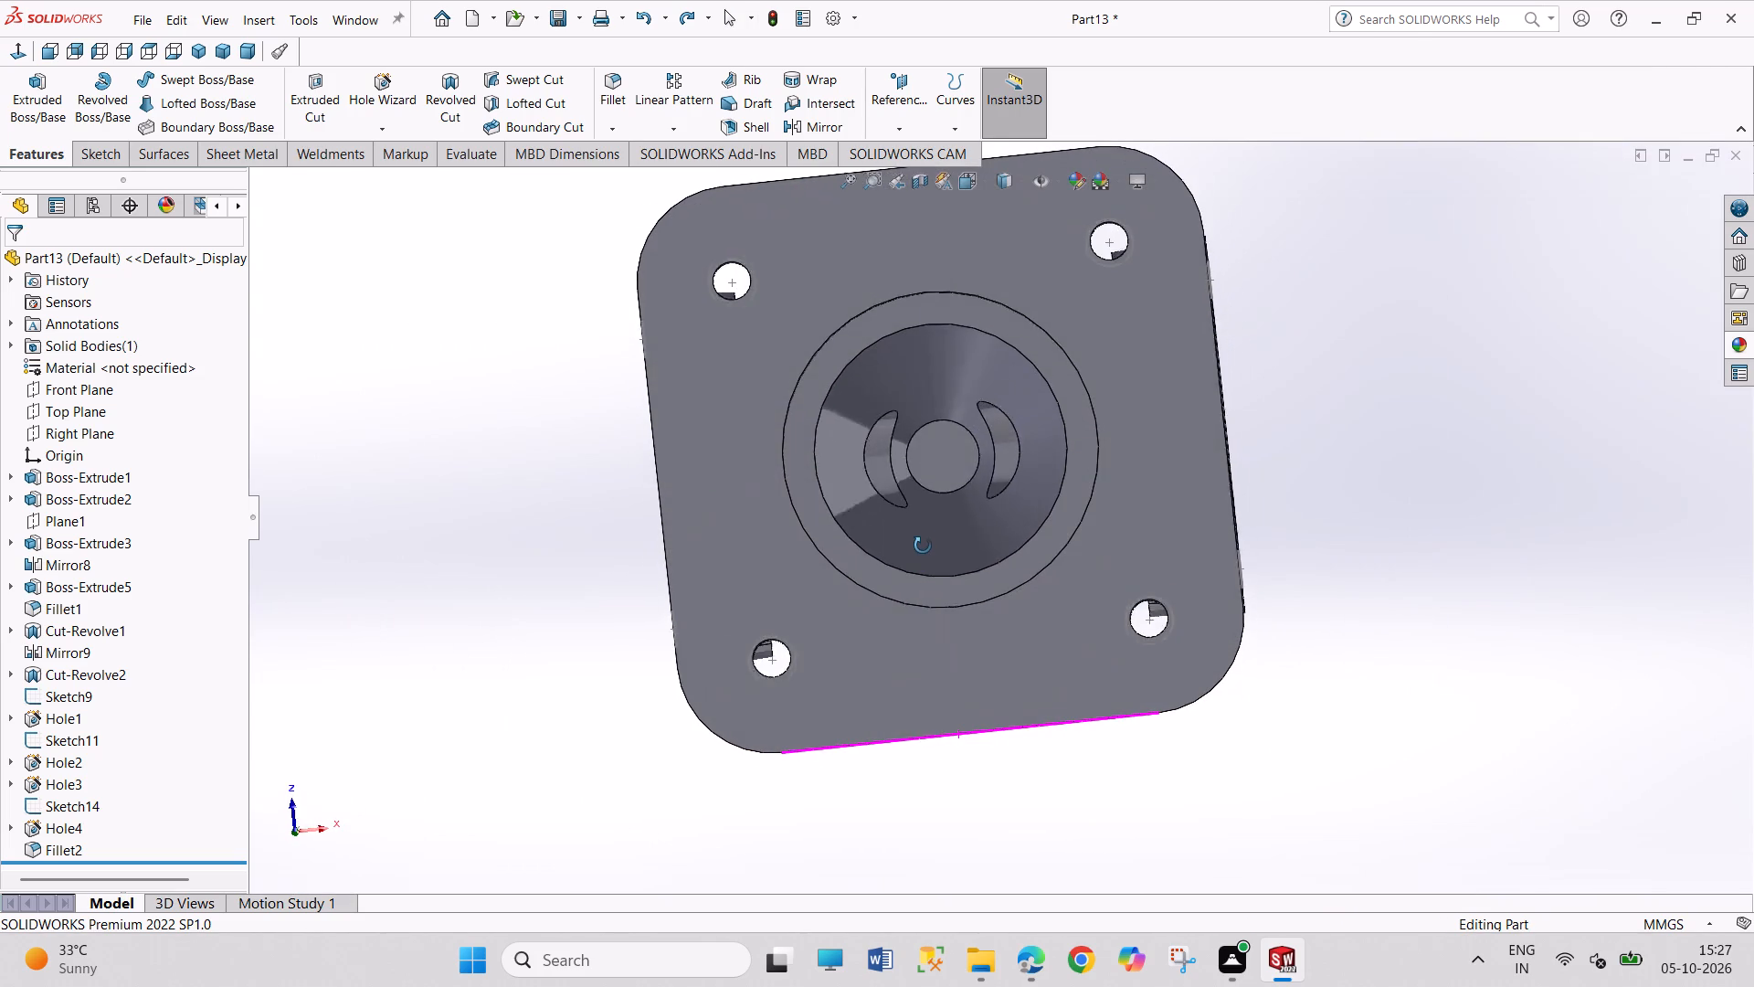
middle_click_drag(923, 546, 923, 543)
scroll(953, 469, "down", 8)
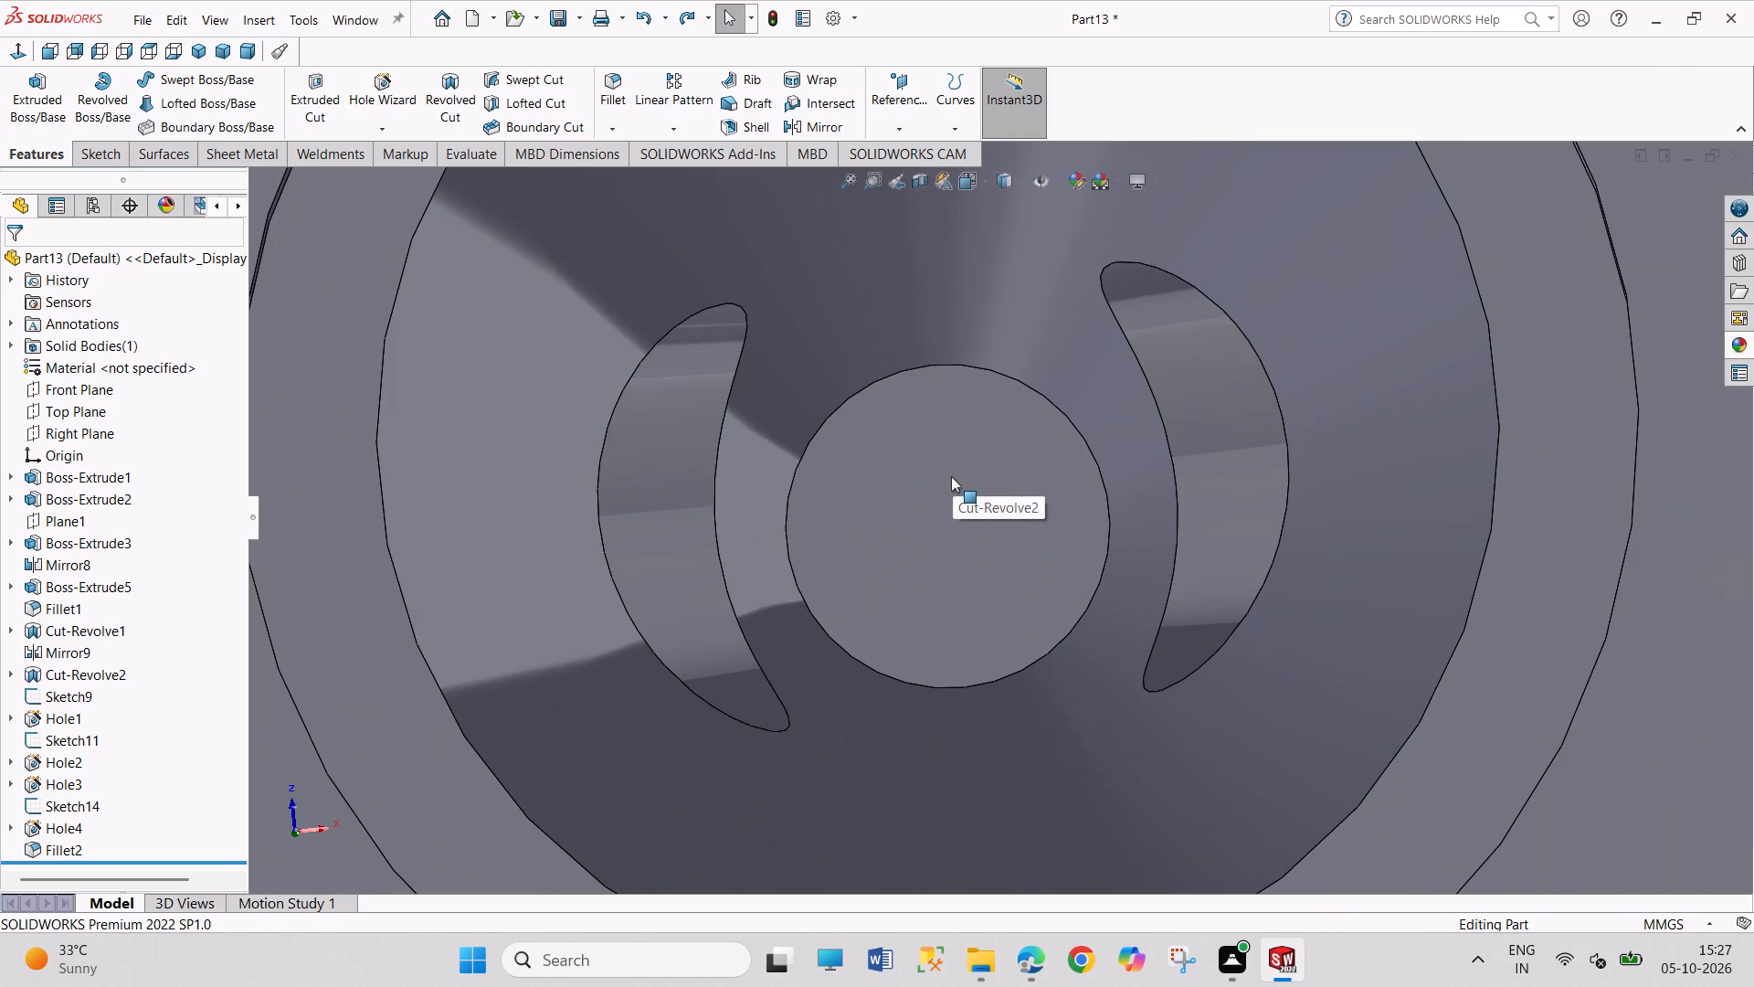
scroll(886, 522, "up", 3)
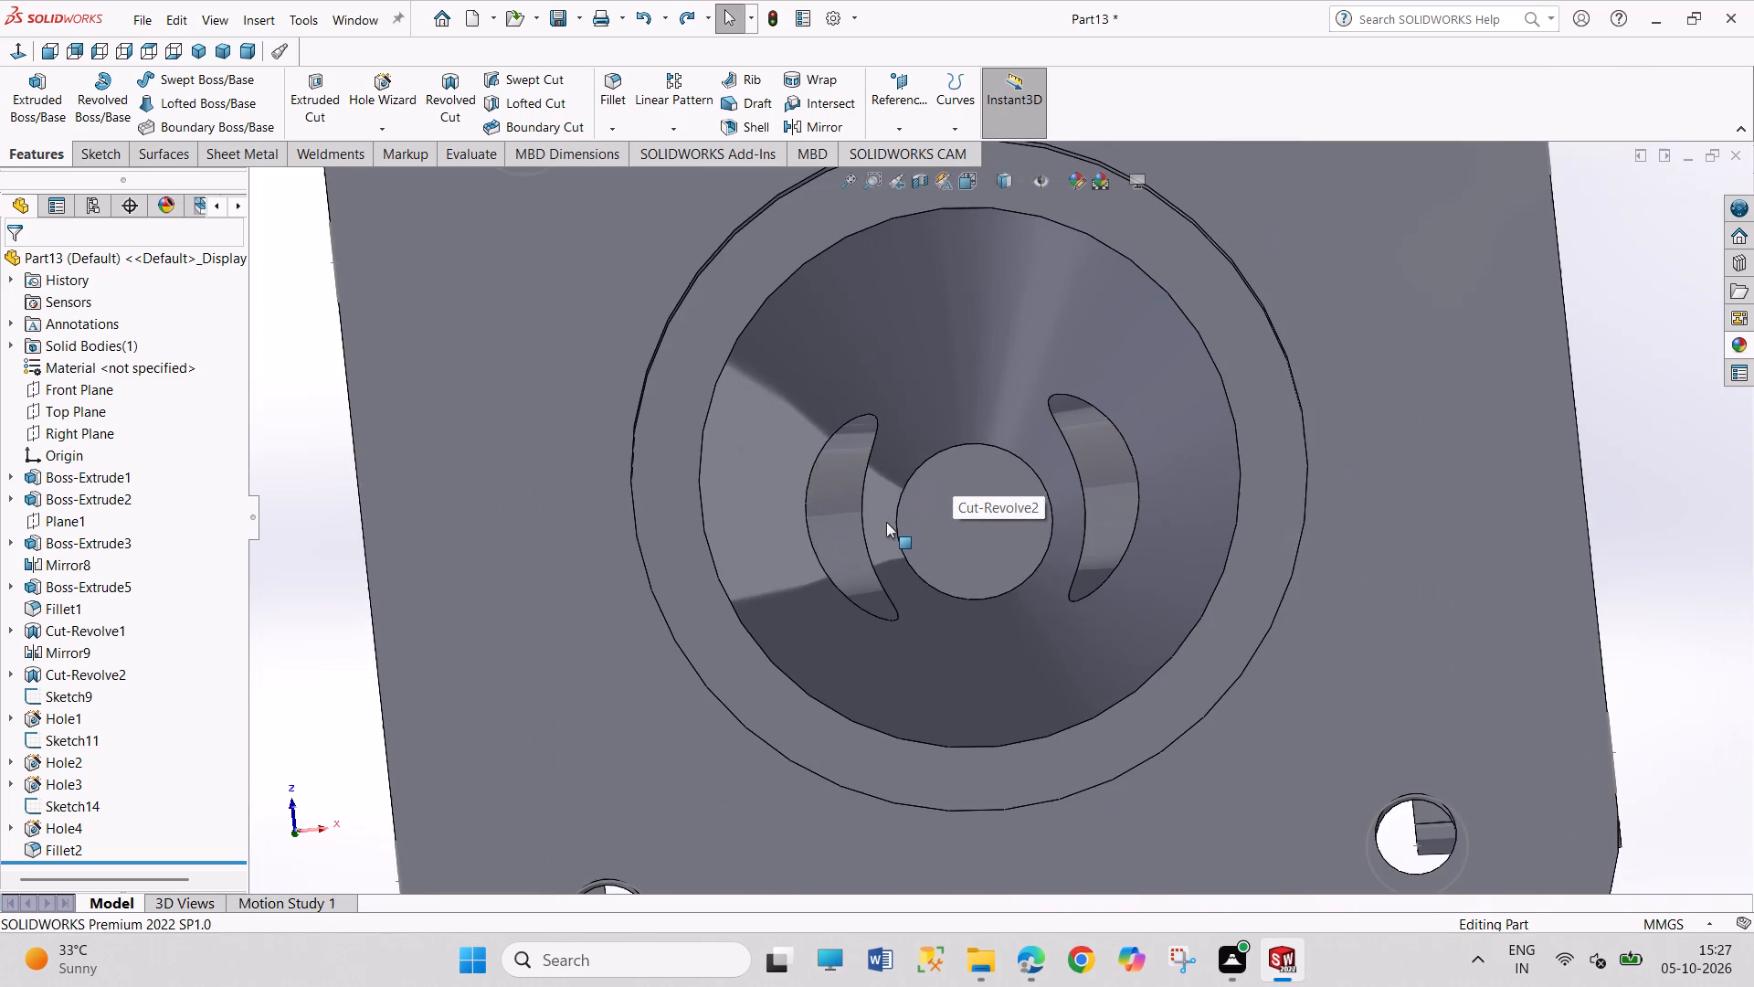
scroll(886, 522, "up", 2)
scroll(983, 538, "up", 3)
middle_click_drag(1313, 511, 1267, 517)
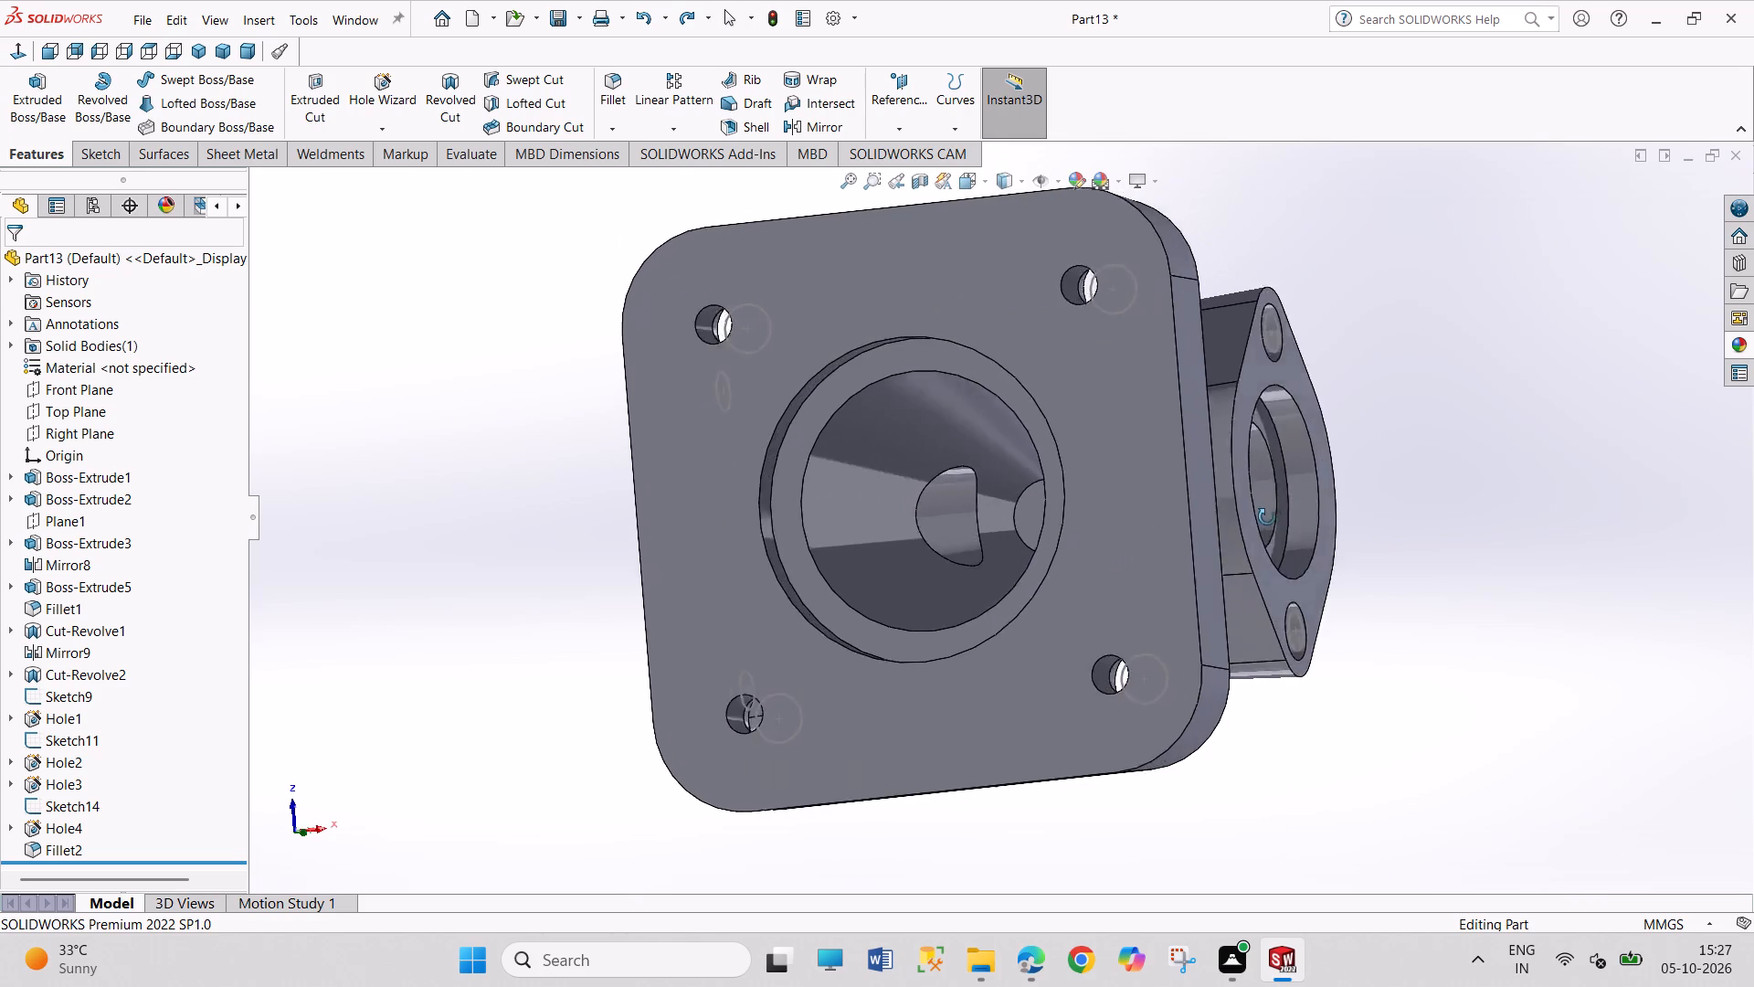
middle_click_drag(1267, 517, 1136, 557)
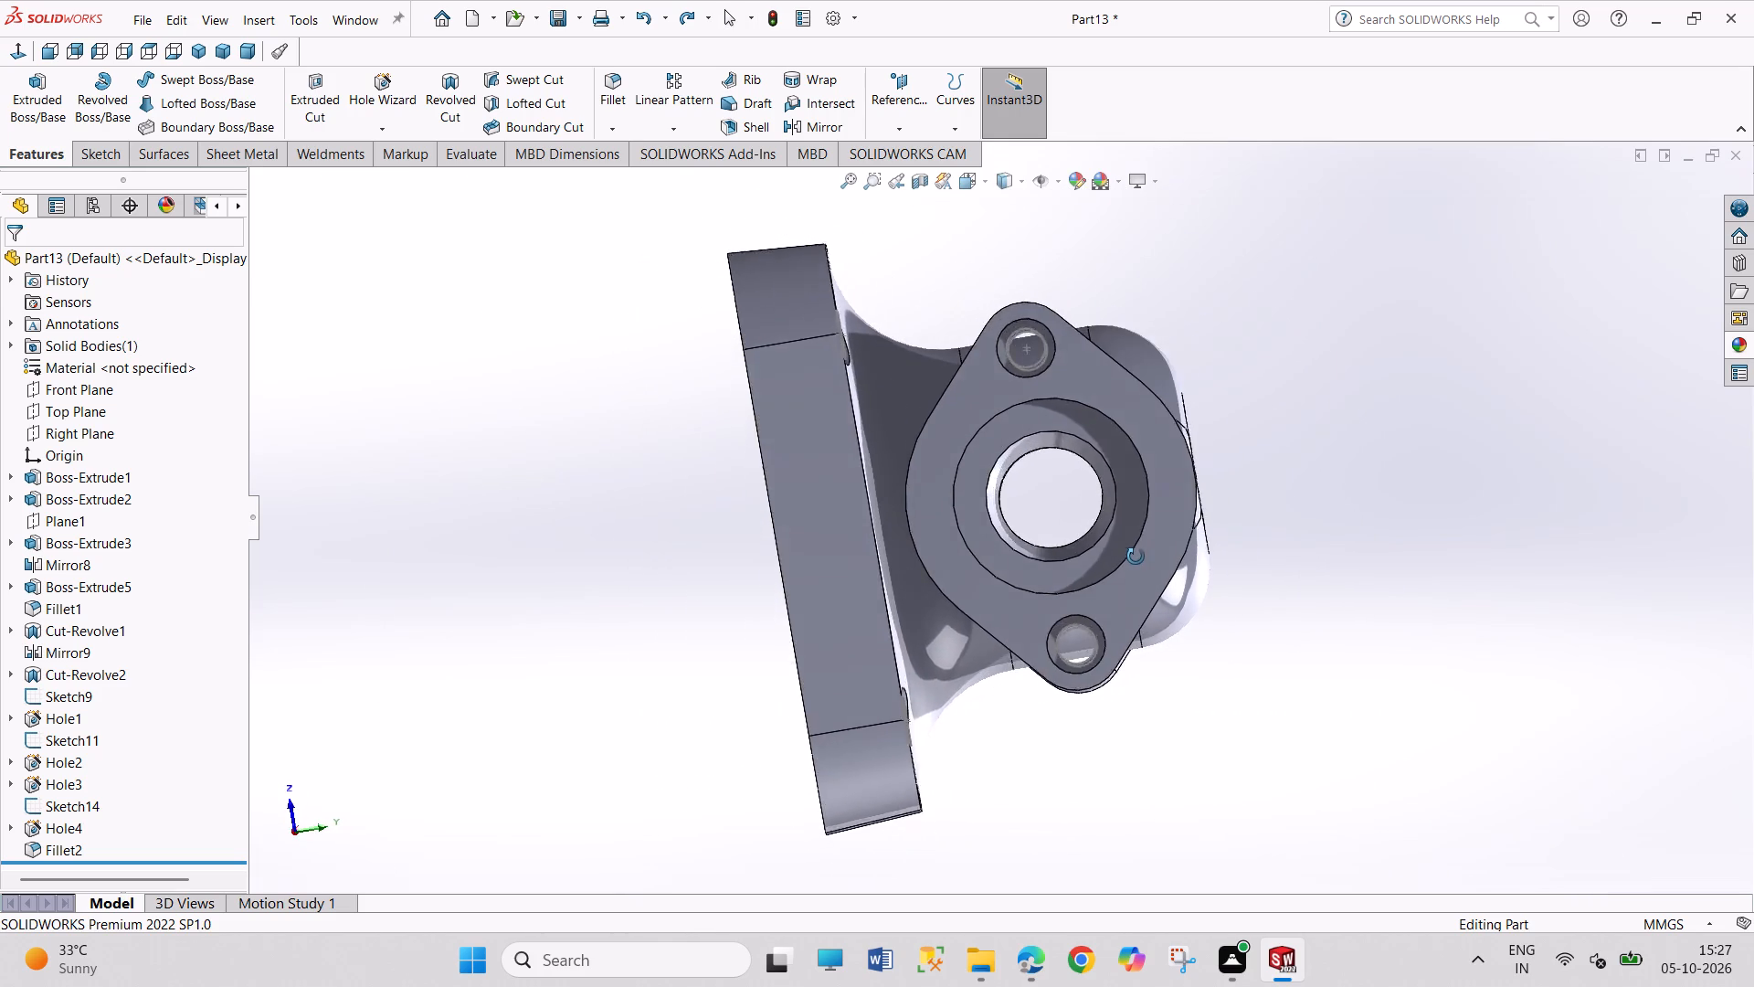
middle_click_drag(1136, 557, 1324, 544)
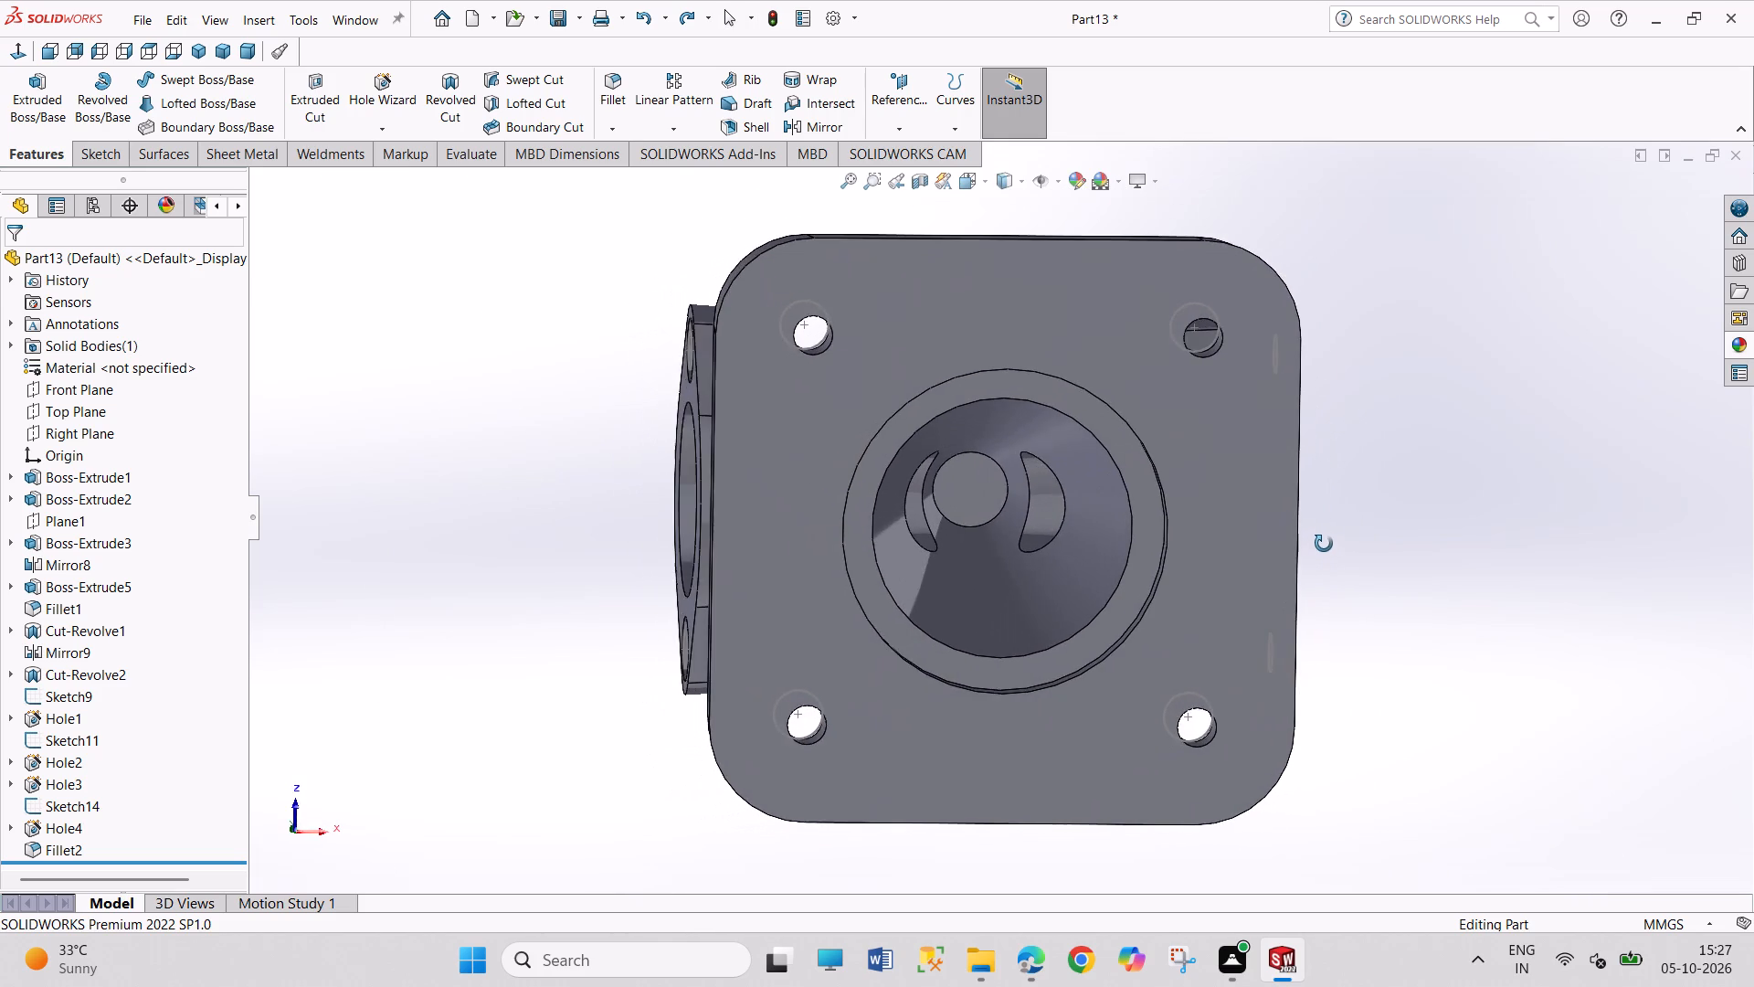
middle_click_drag(1324, 544, 1318, 557)
scroll(1060, 504, "down", 4)
scroll(963, 472, "down", 4)
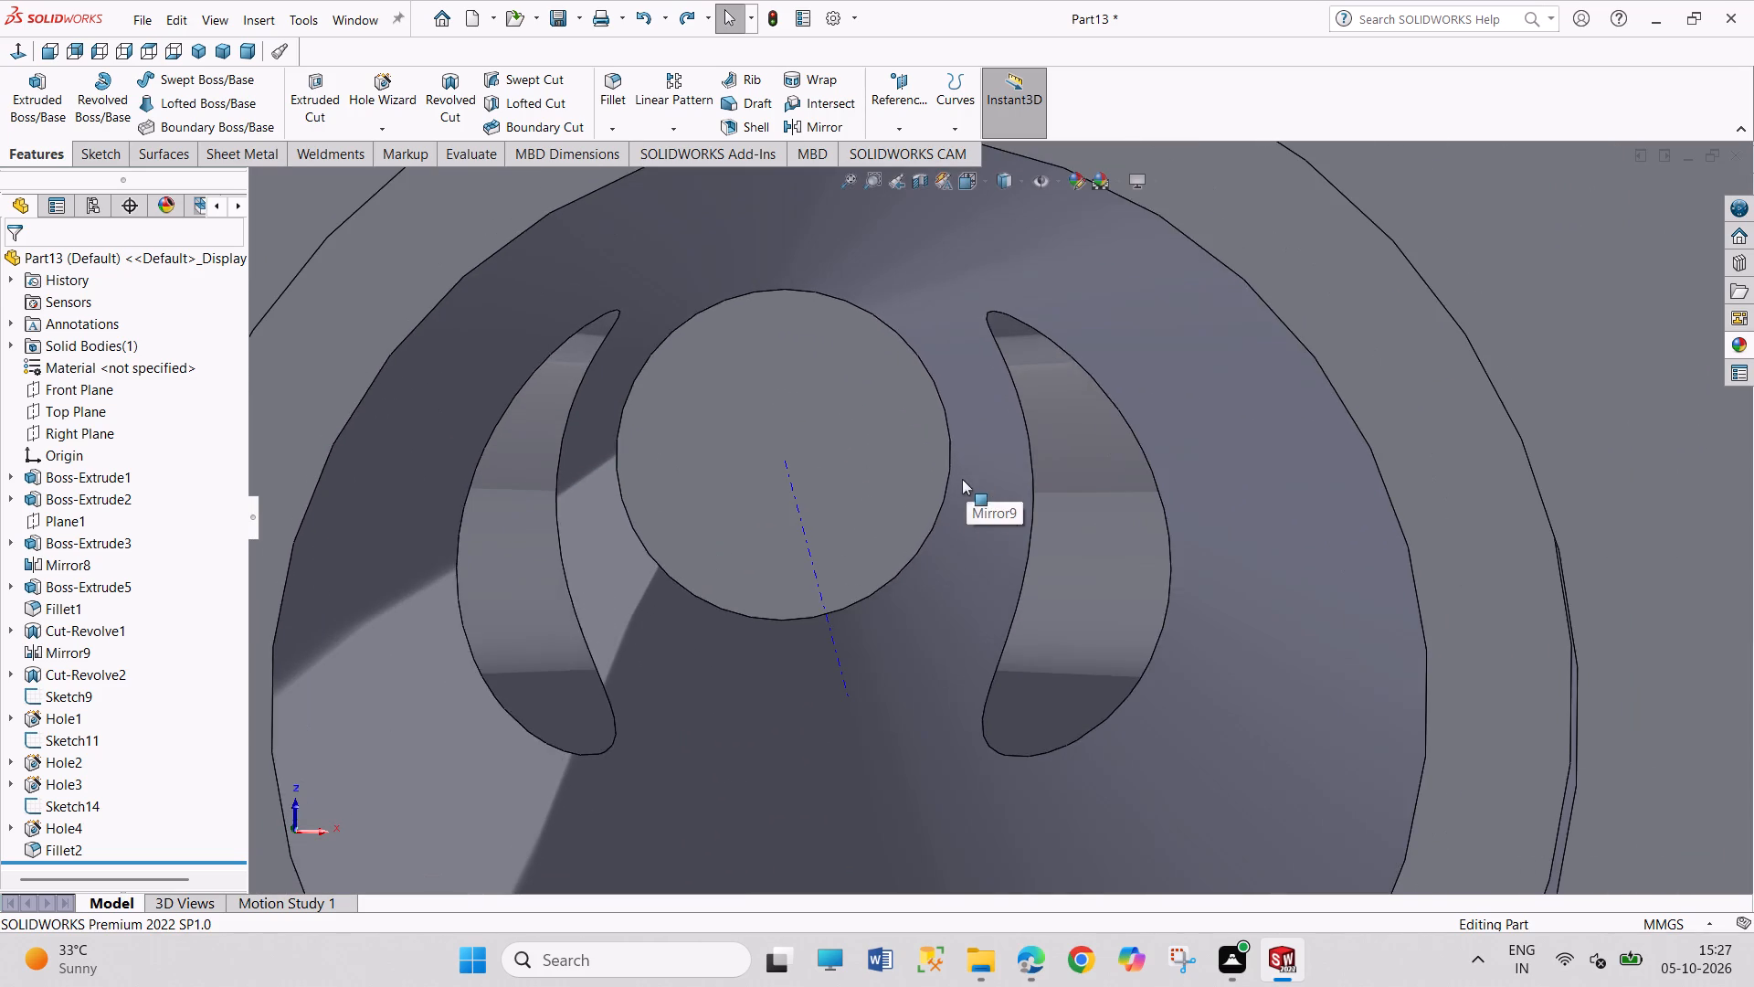
left_click(1033, 562)
scroll(1201, 671, "up", 4)
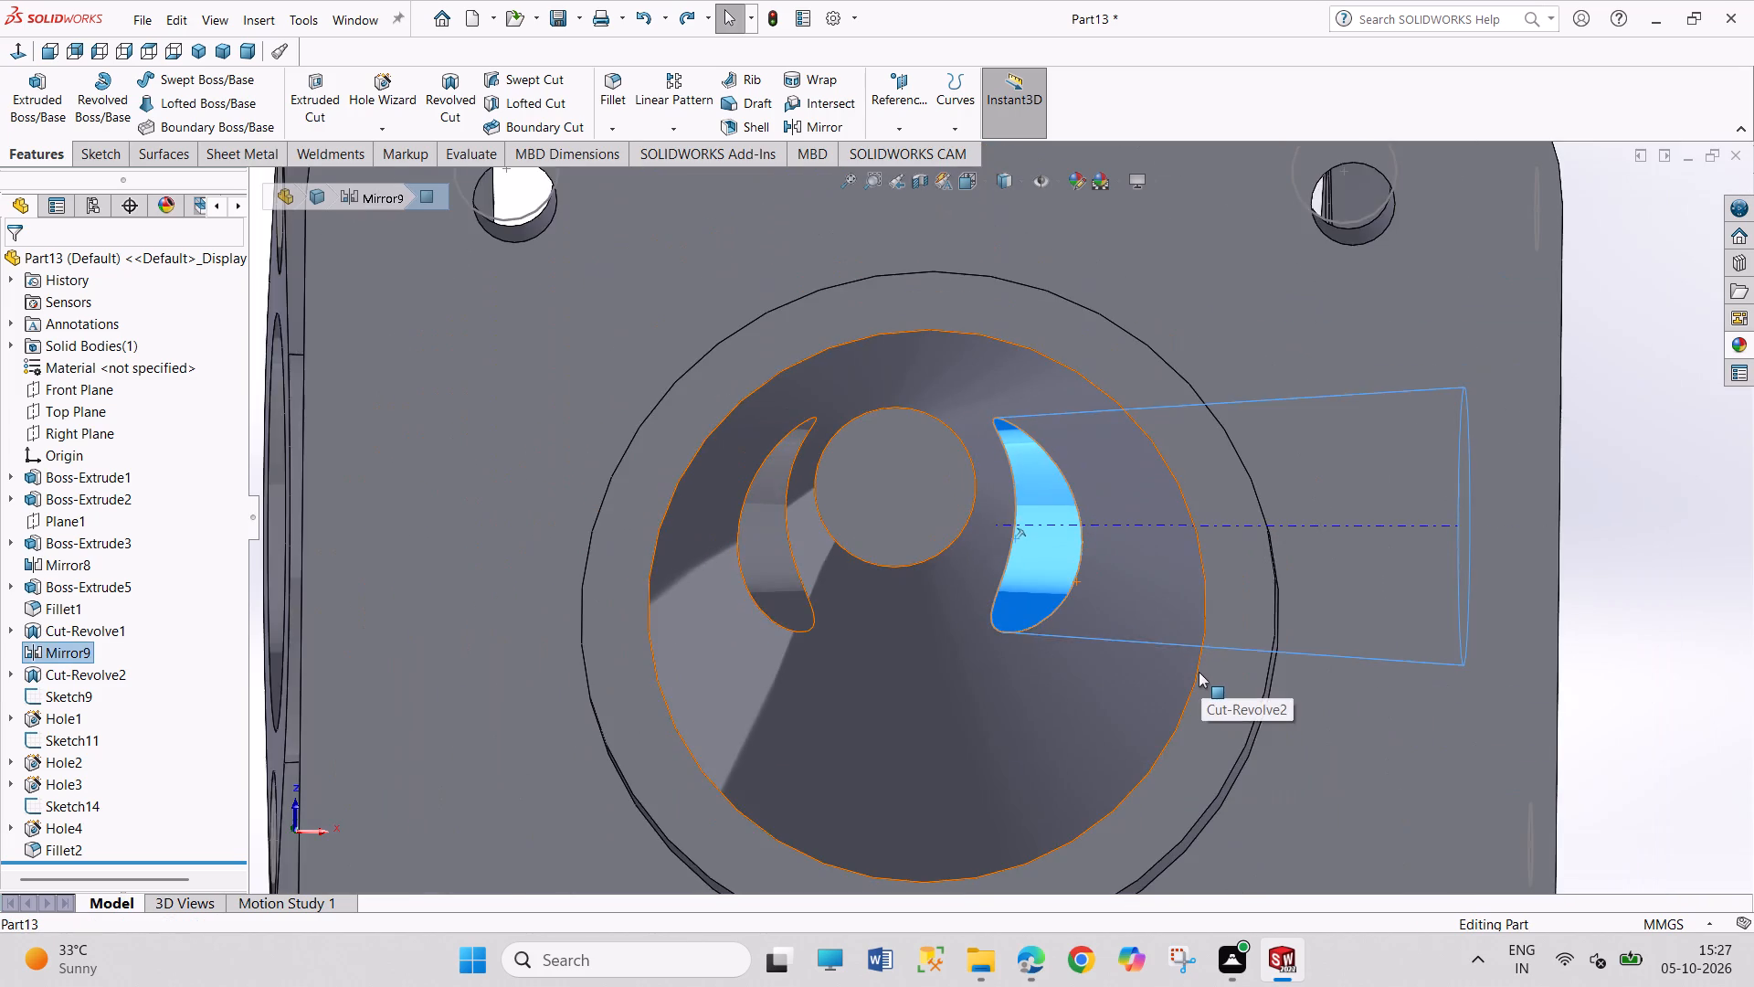
scroll(1199, 672, "up", 5)
left_click_drag(1318, 653, 1350, 743)
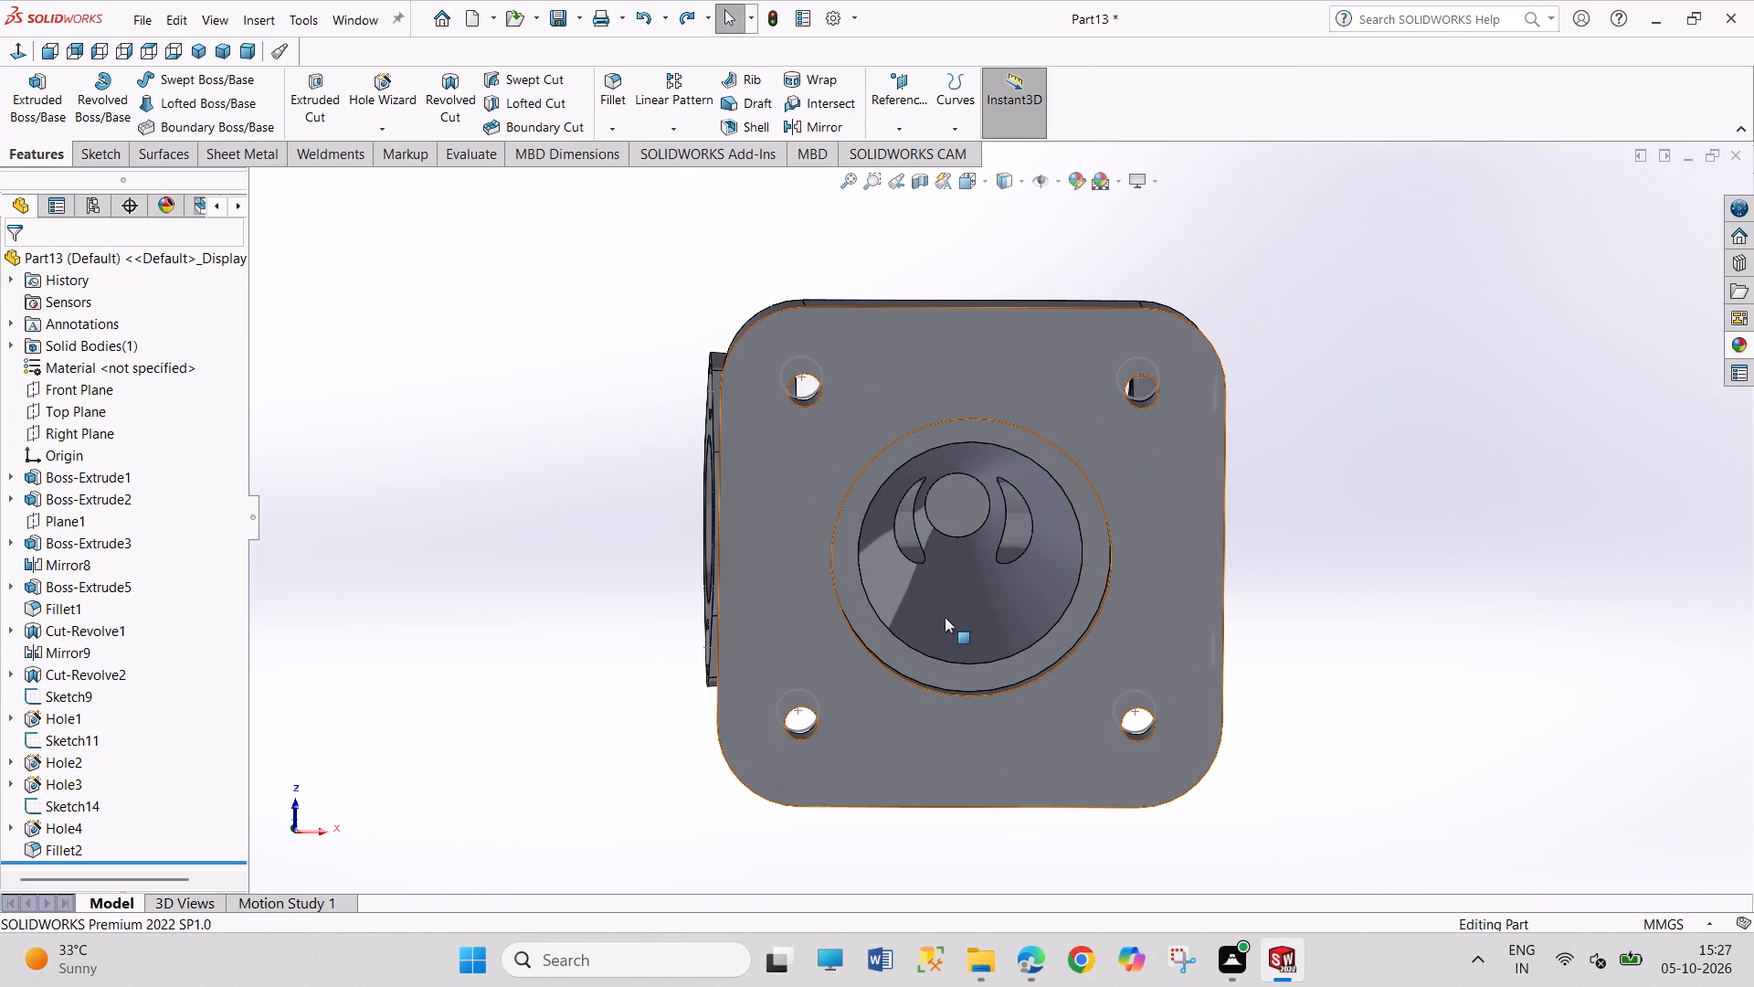
Examine up close the circular edge at the inner end of the central bore, between the side bore openings.
scroll(965, 551, "down", 14)
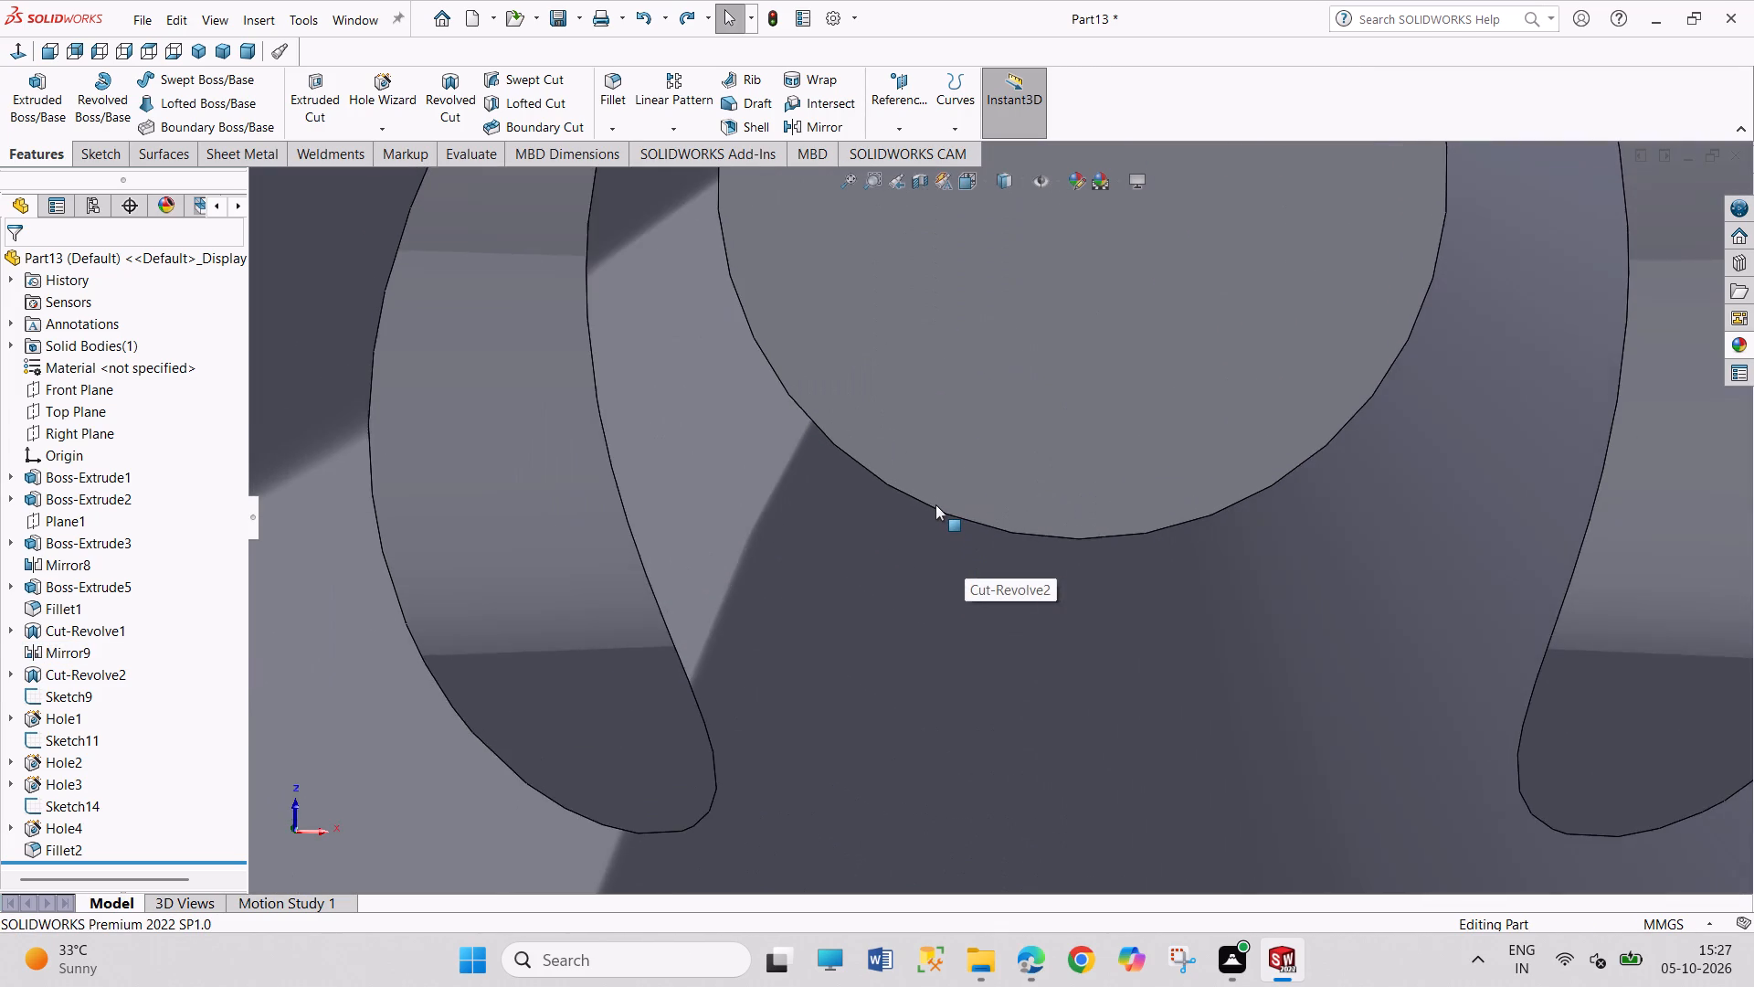
scroll(935, 507, "down", 12)
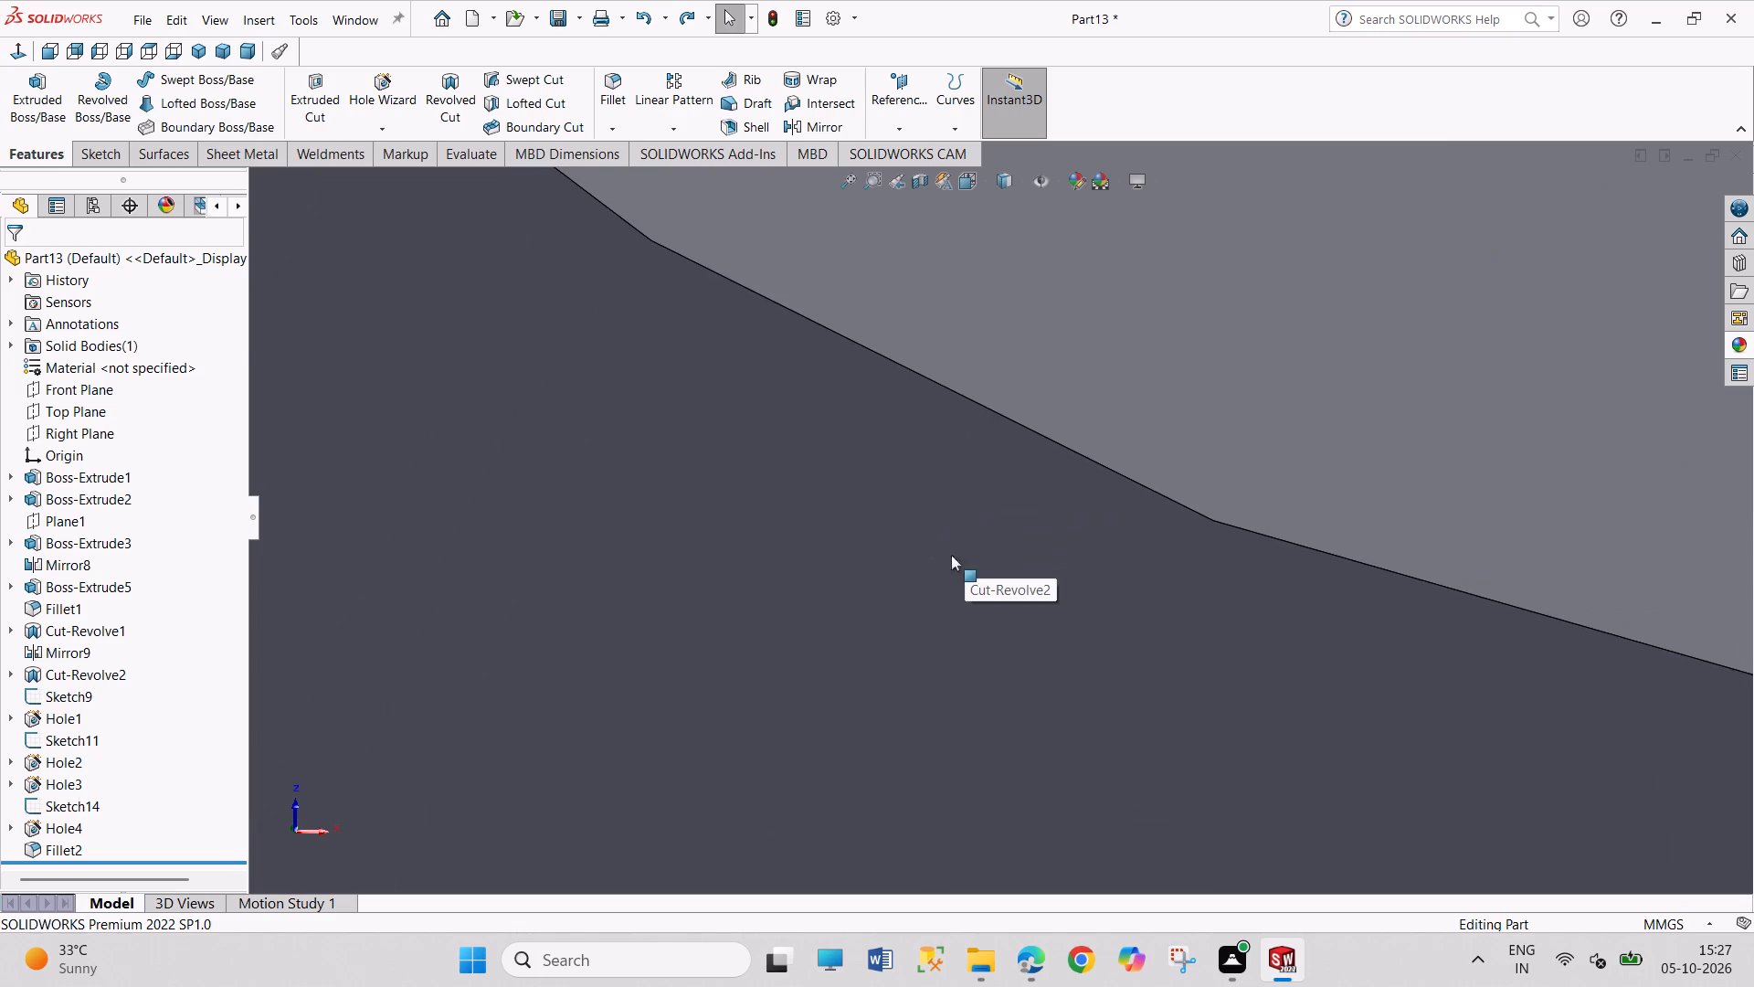
scroll(1341, 508, "down", 6)
scroll(1028, 537, "down", 4)
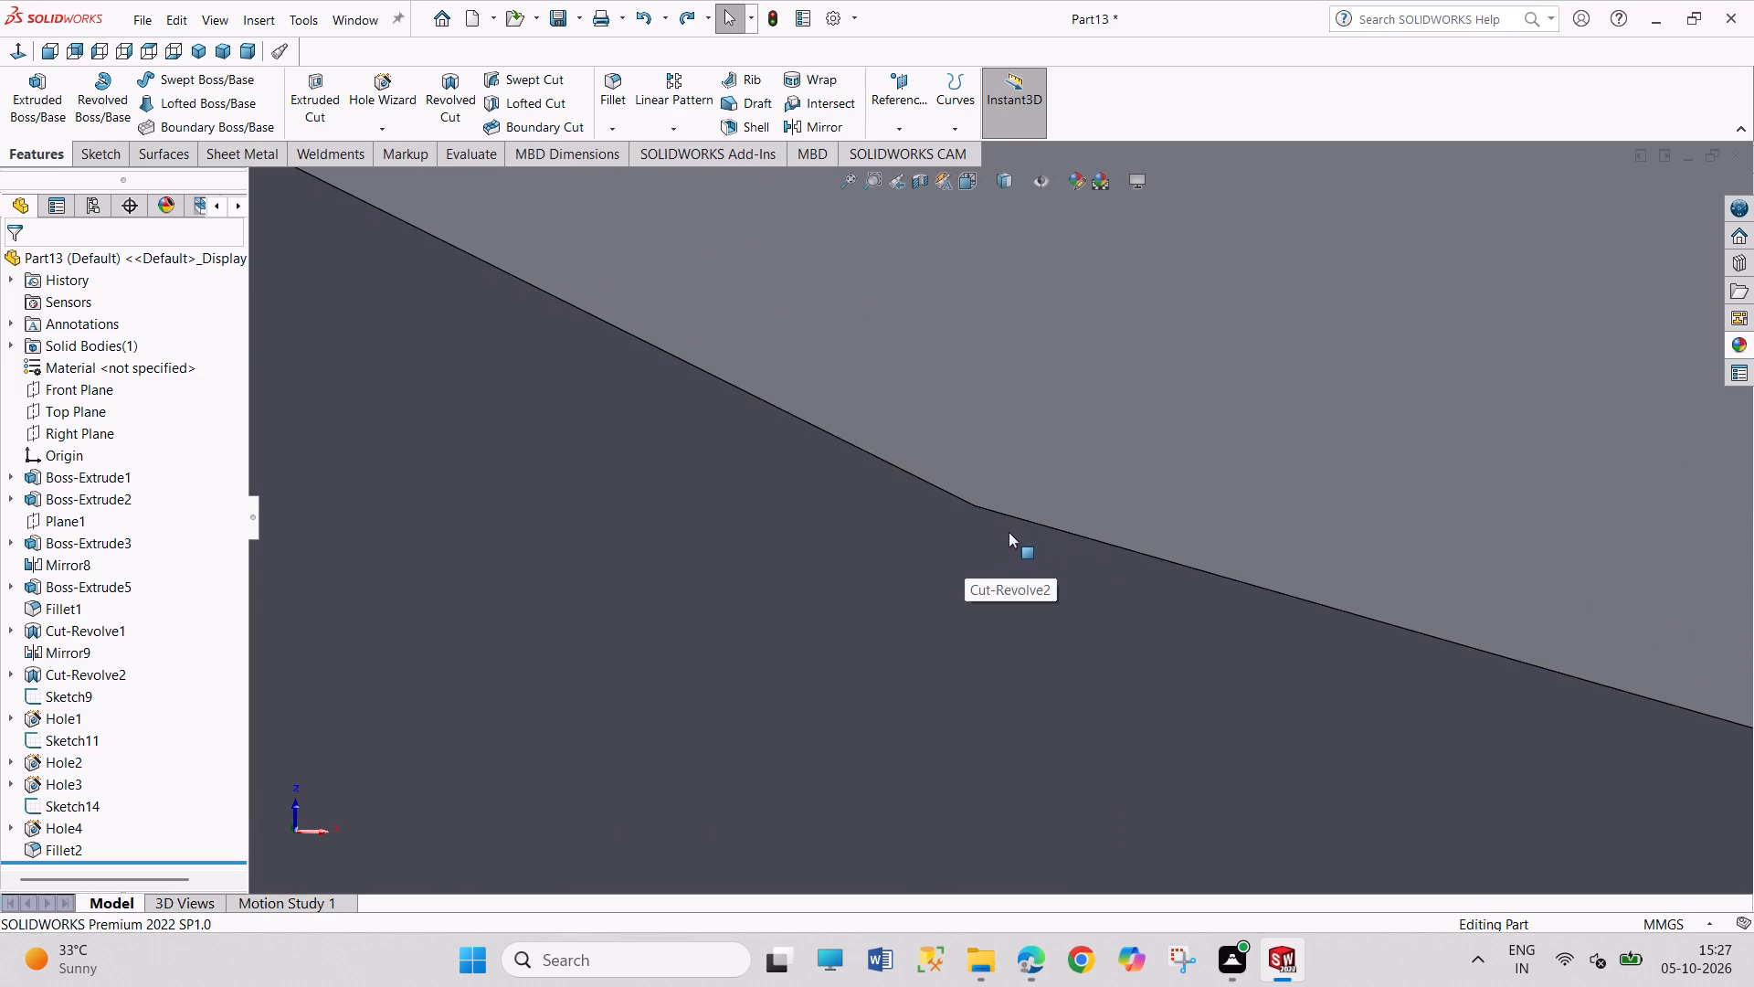
scroll(999, 529, "down", 6)
scroll(925, 434, "down", 5)
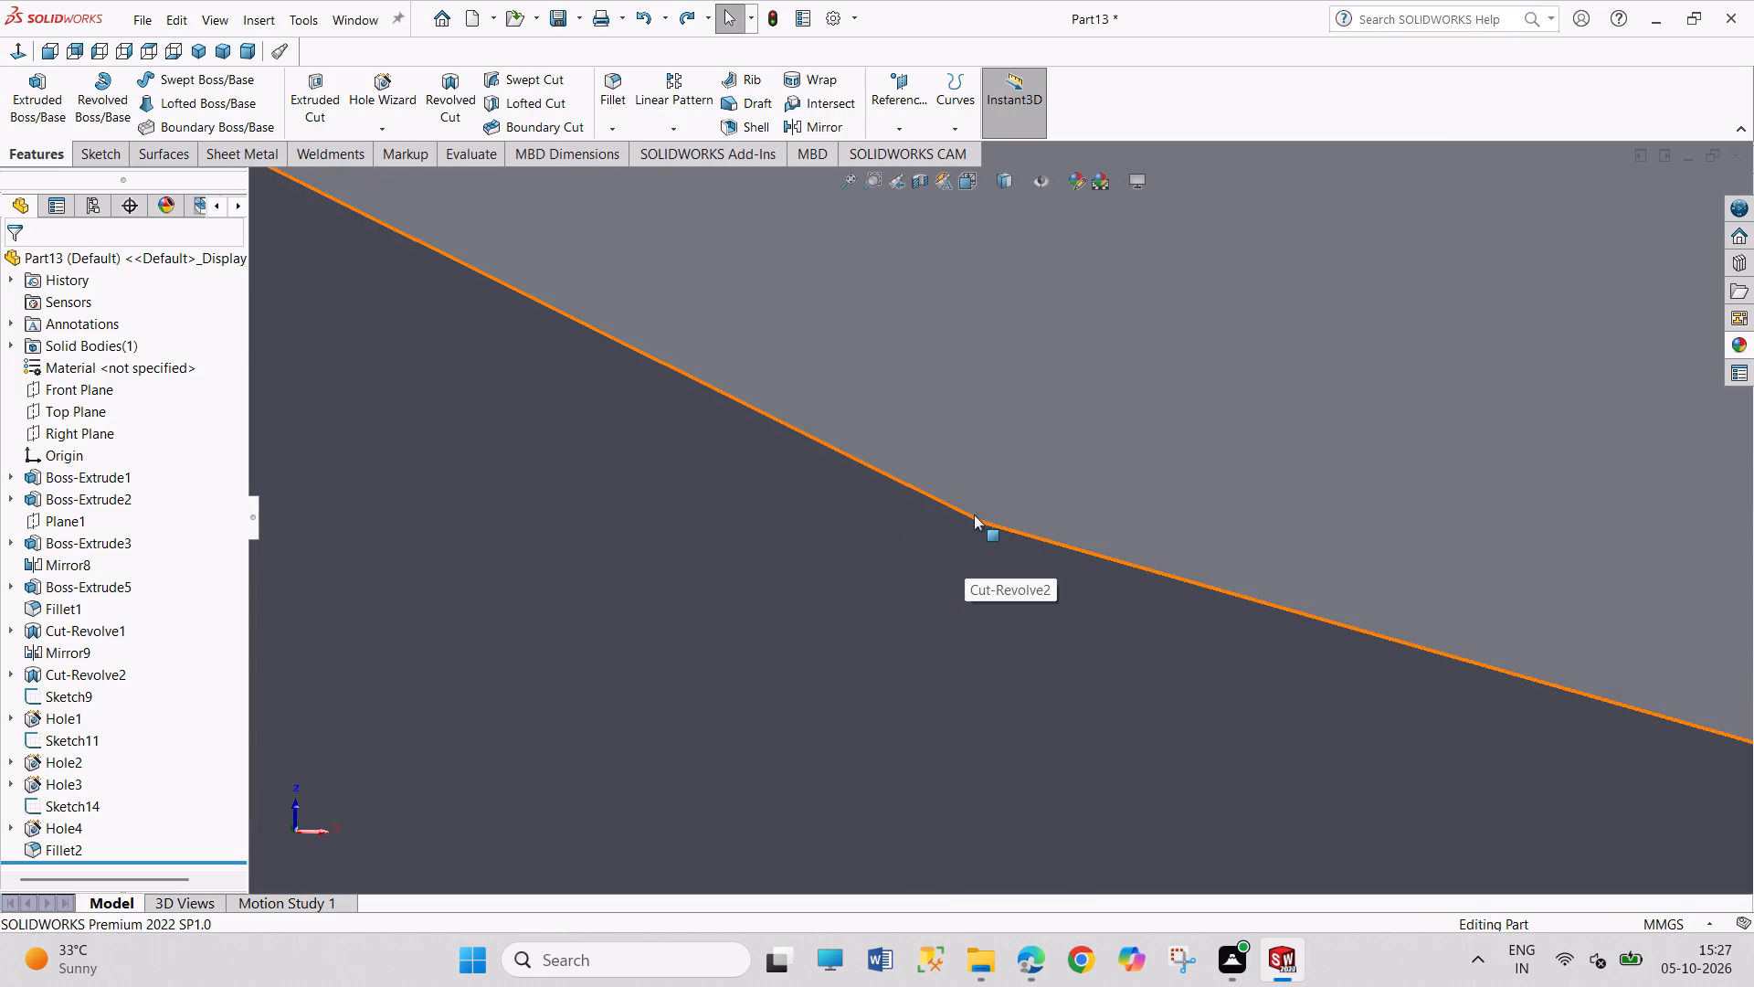
scroll(978, 521, "down", 11)
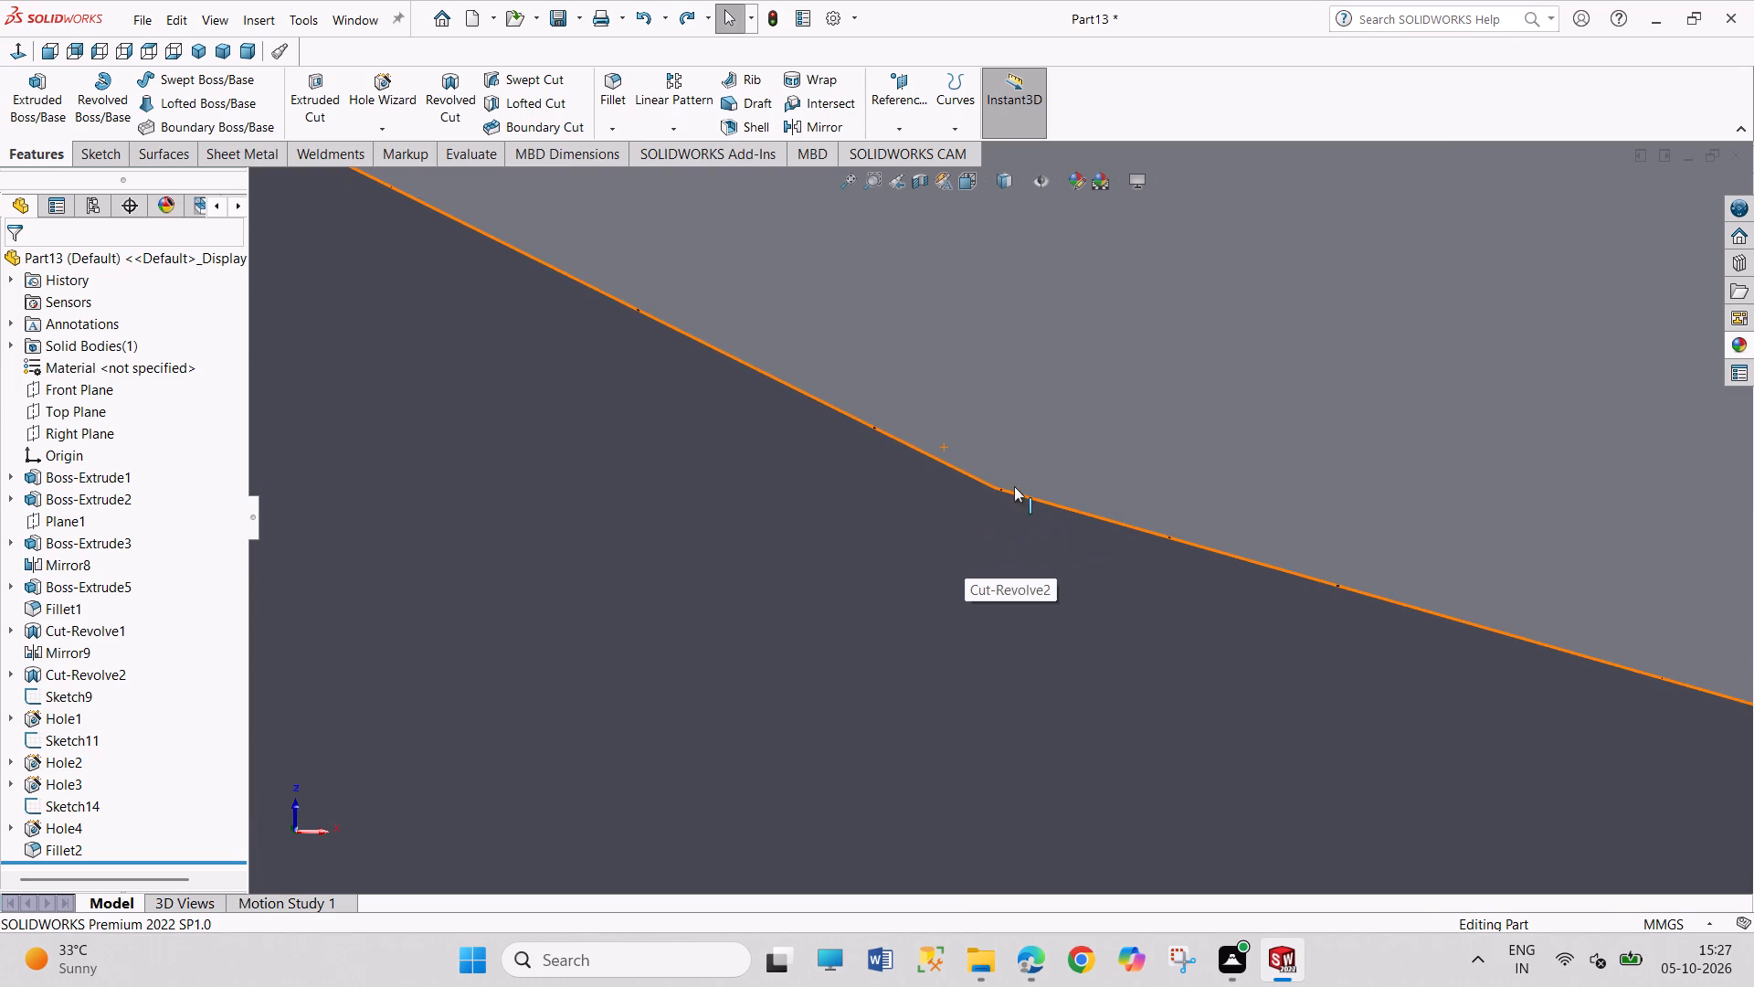
scroll(1014, 486, "down", 3)
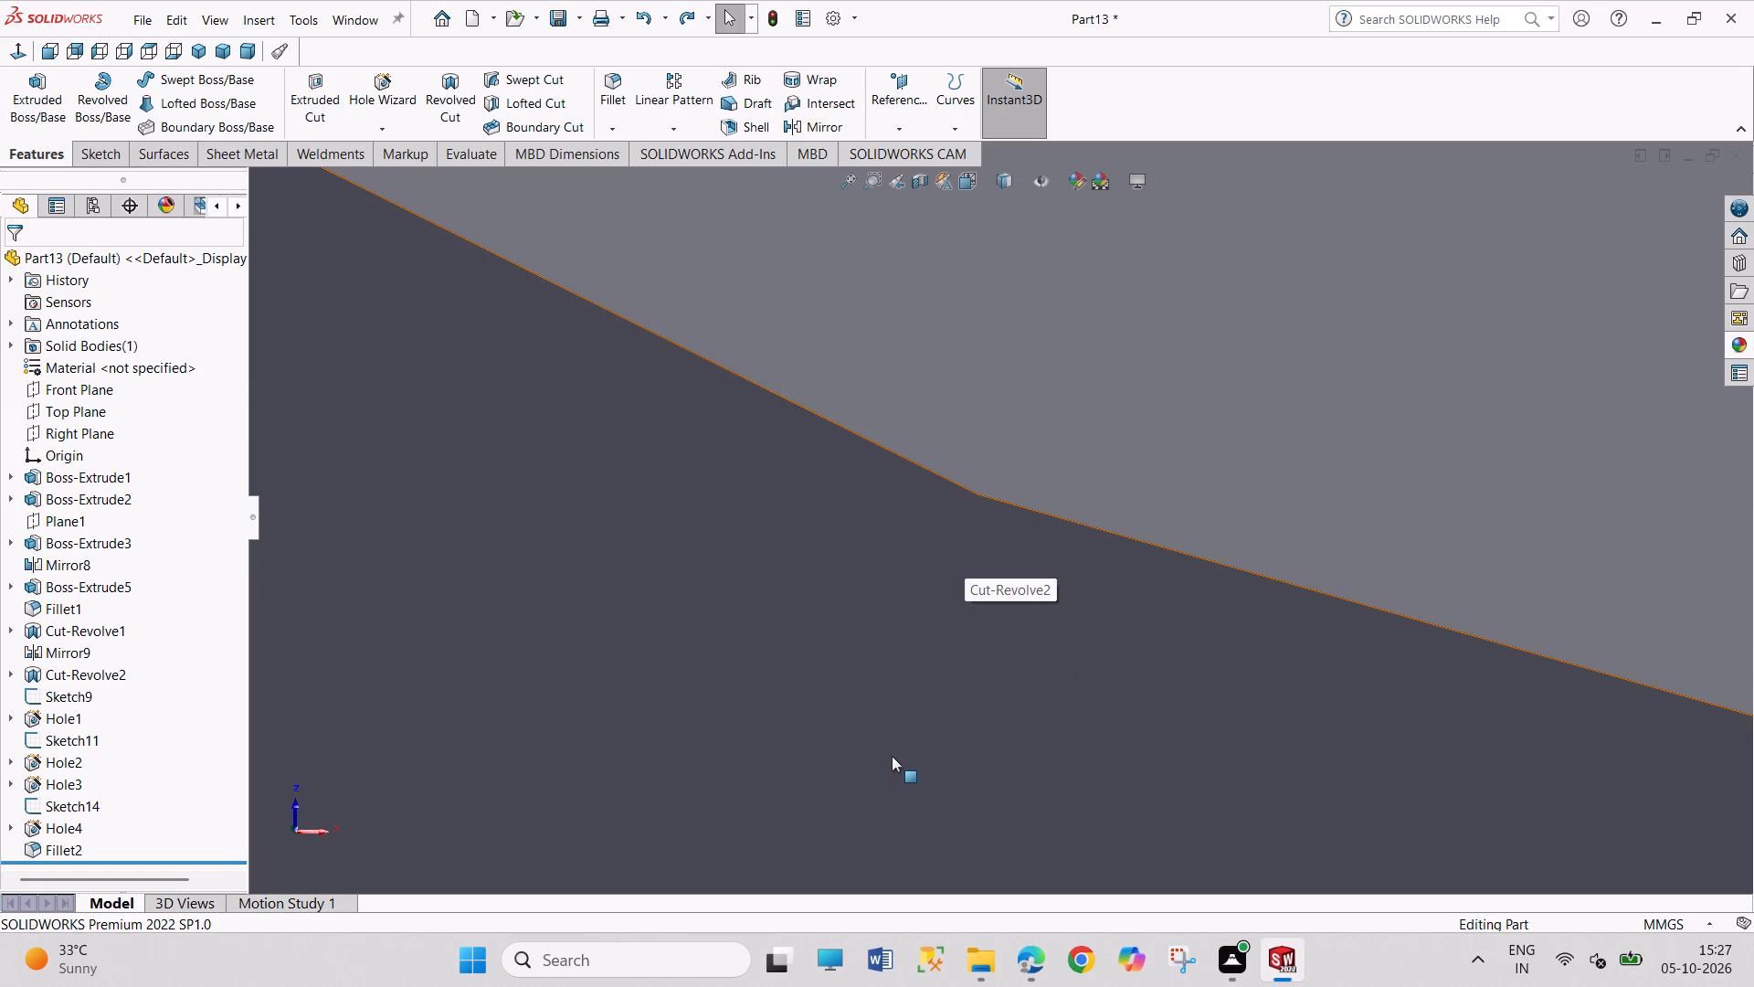
scroll(892, 756, "down", 2)
scroll(1072, 325, "down", 5)
scroll(967, 409, "down", 6)
scroll(938, 535, "down", 1)
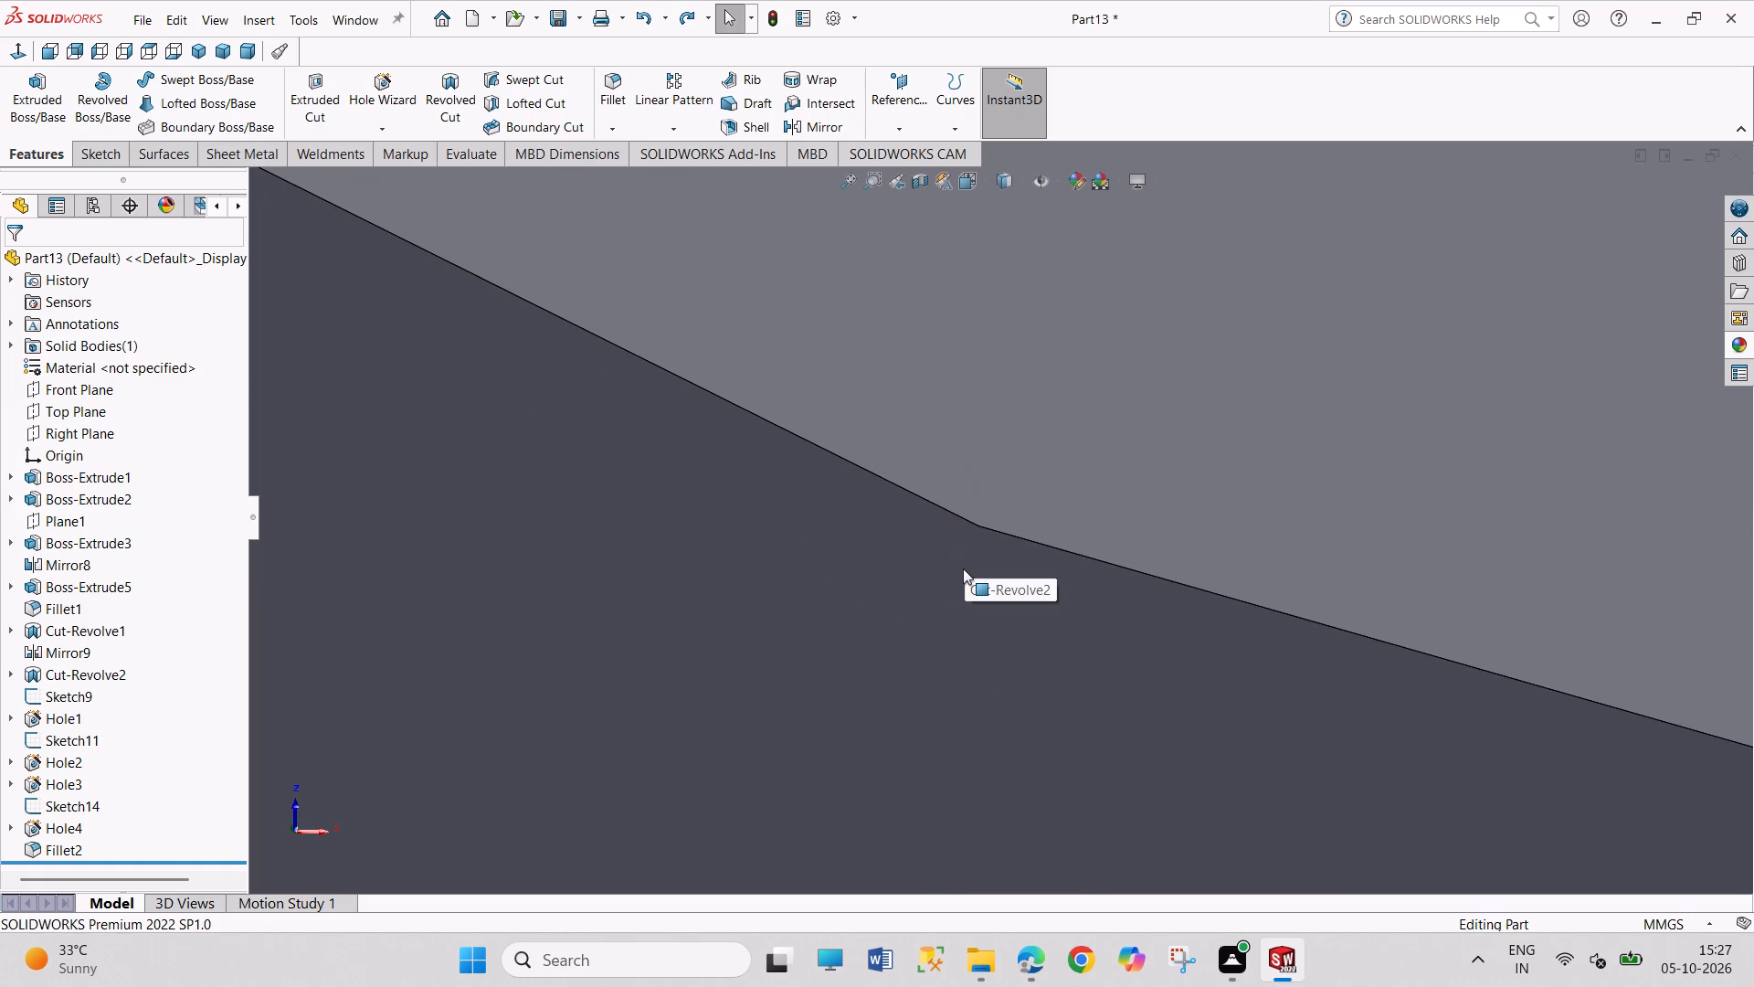
scroll(963, 569, "up", 19)
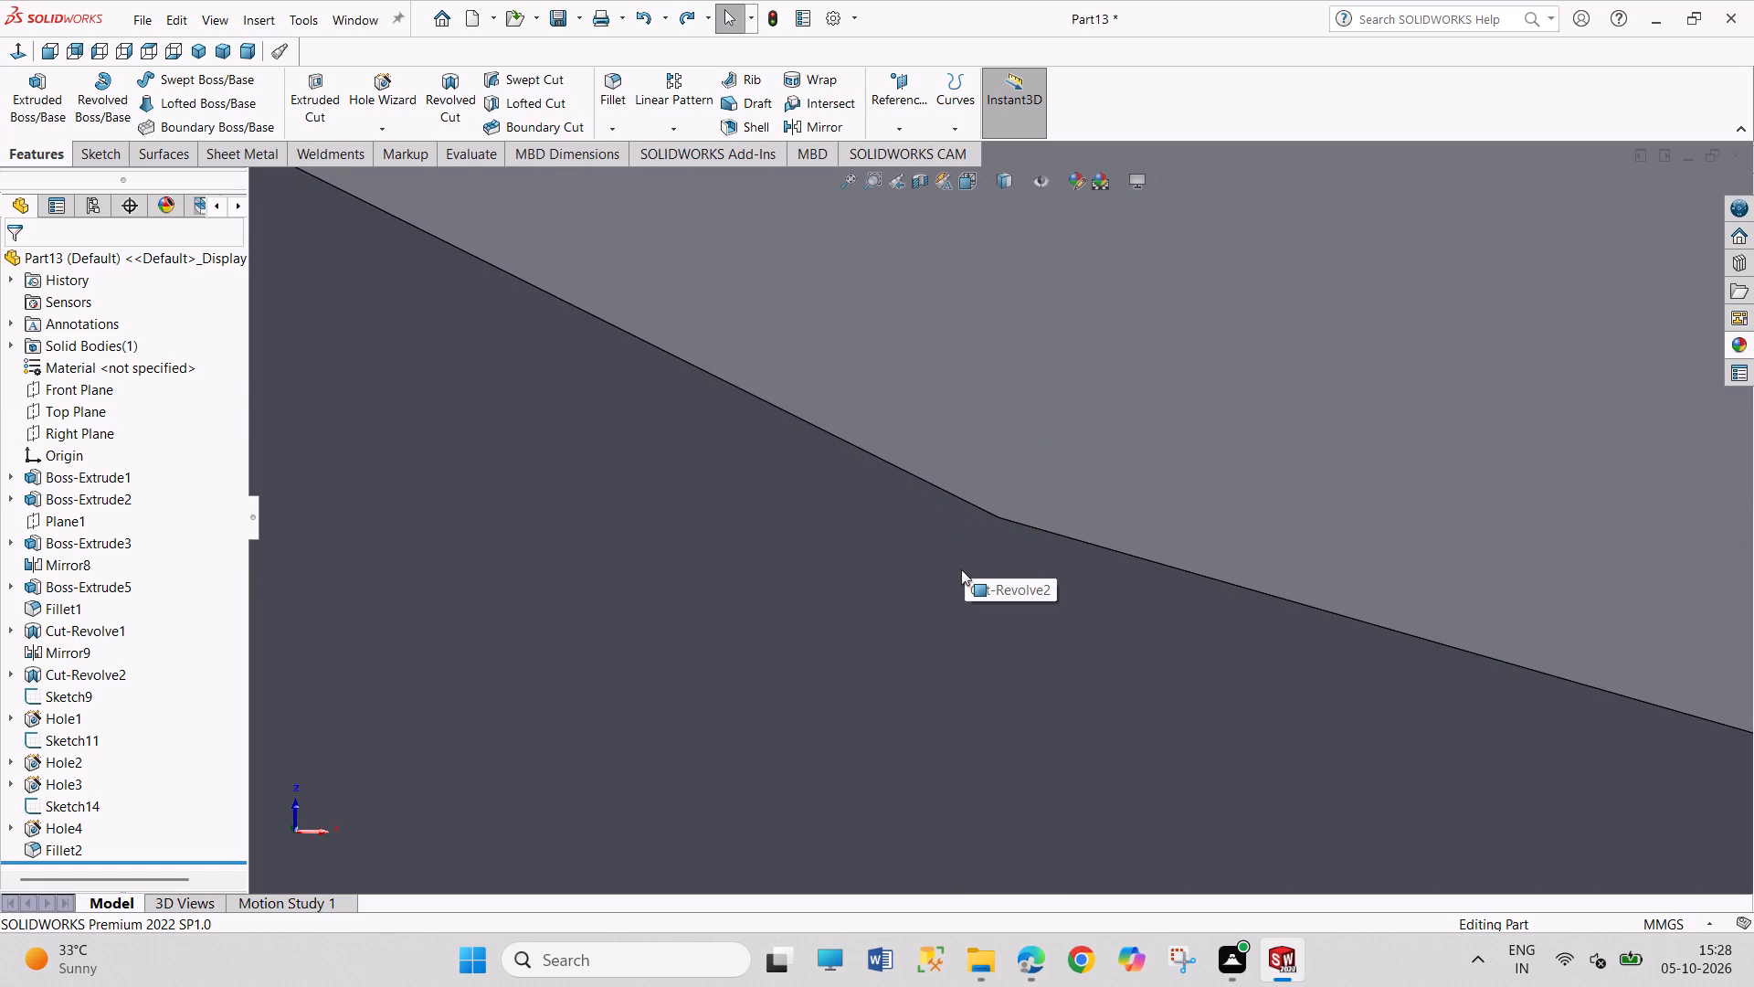
scroll(961, 569, "up", 13)
scroll(961, 569, "up", 10)
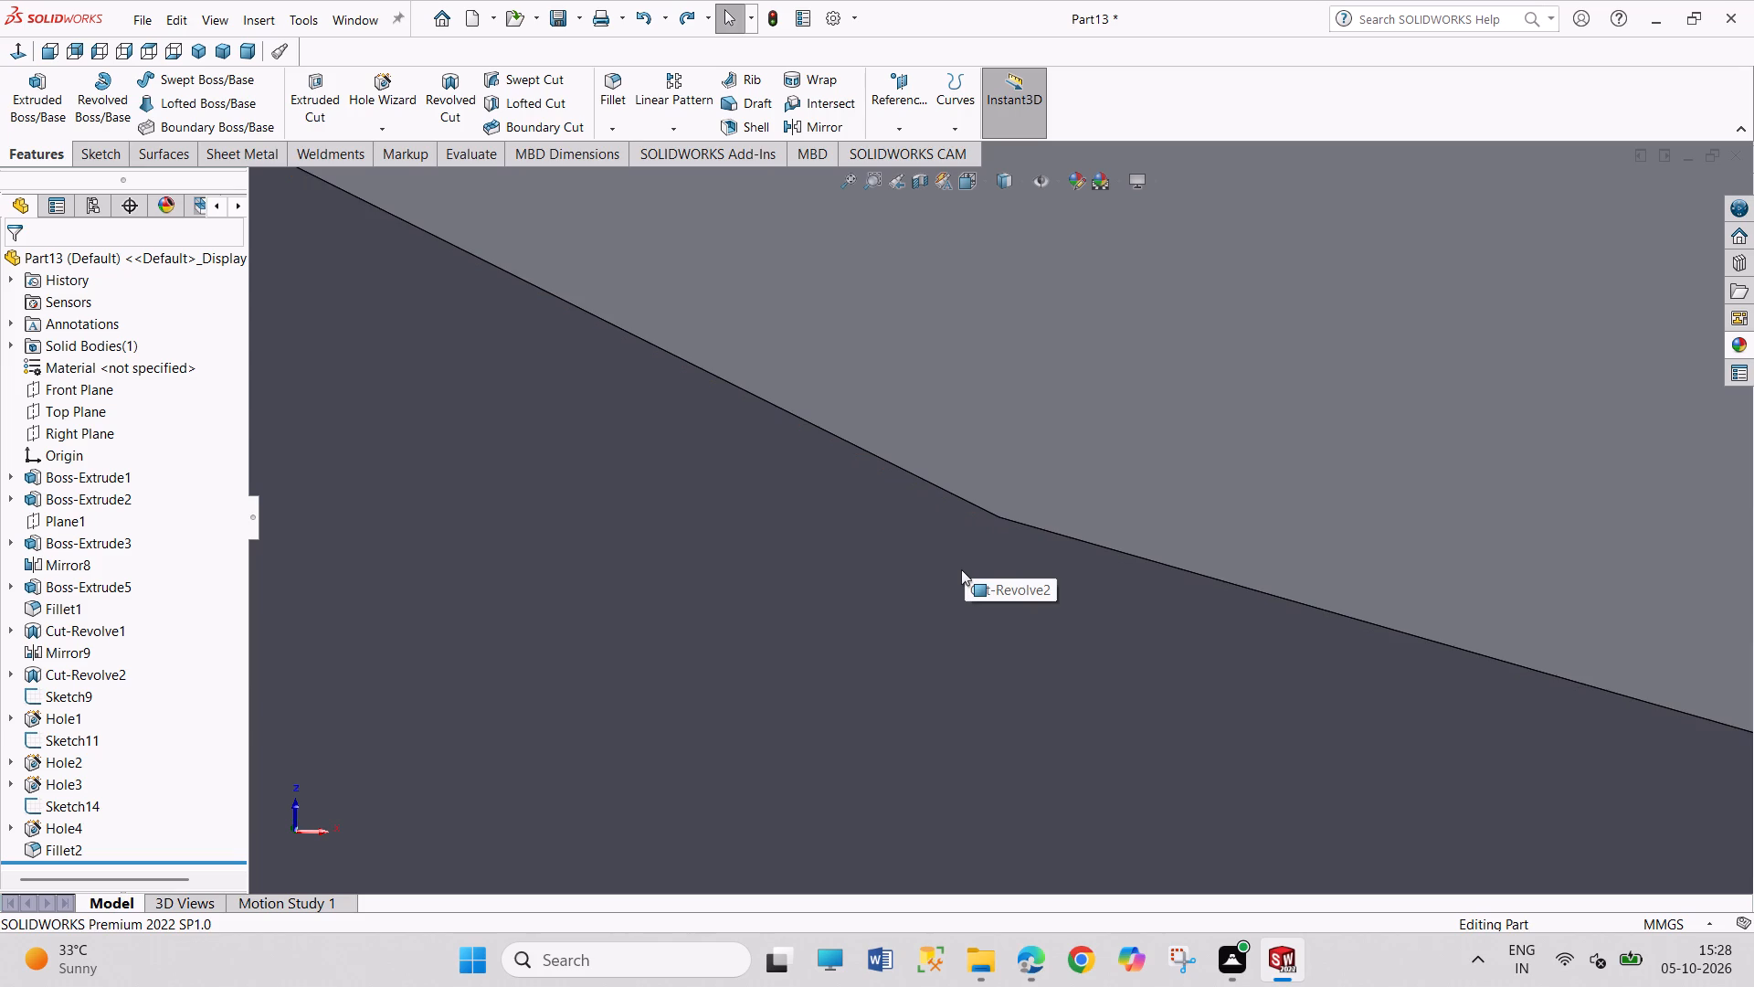
scroll(961, 569, "up", 18)
scroll(960, 569, "up", 5)
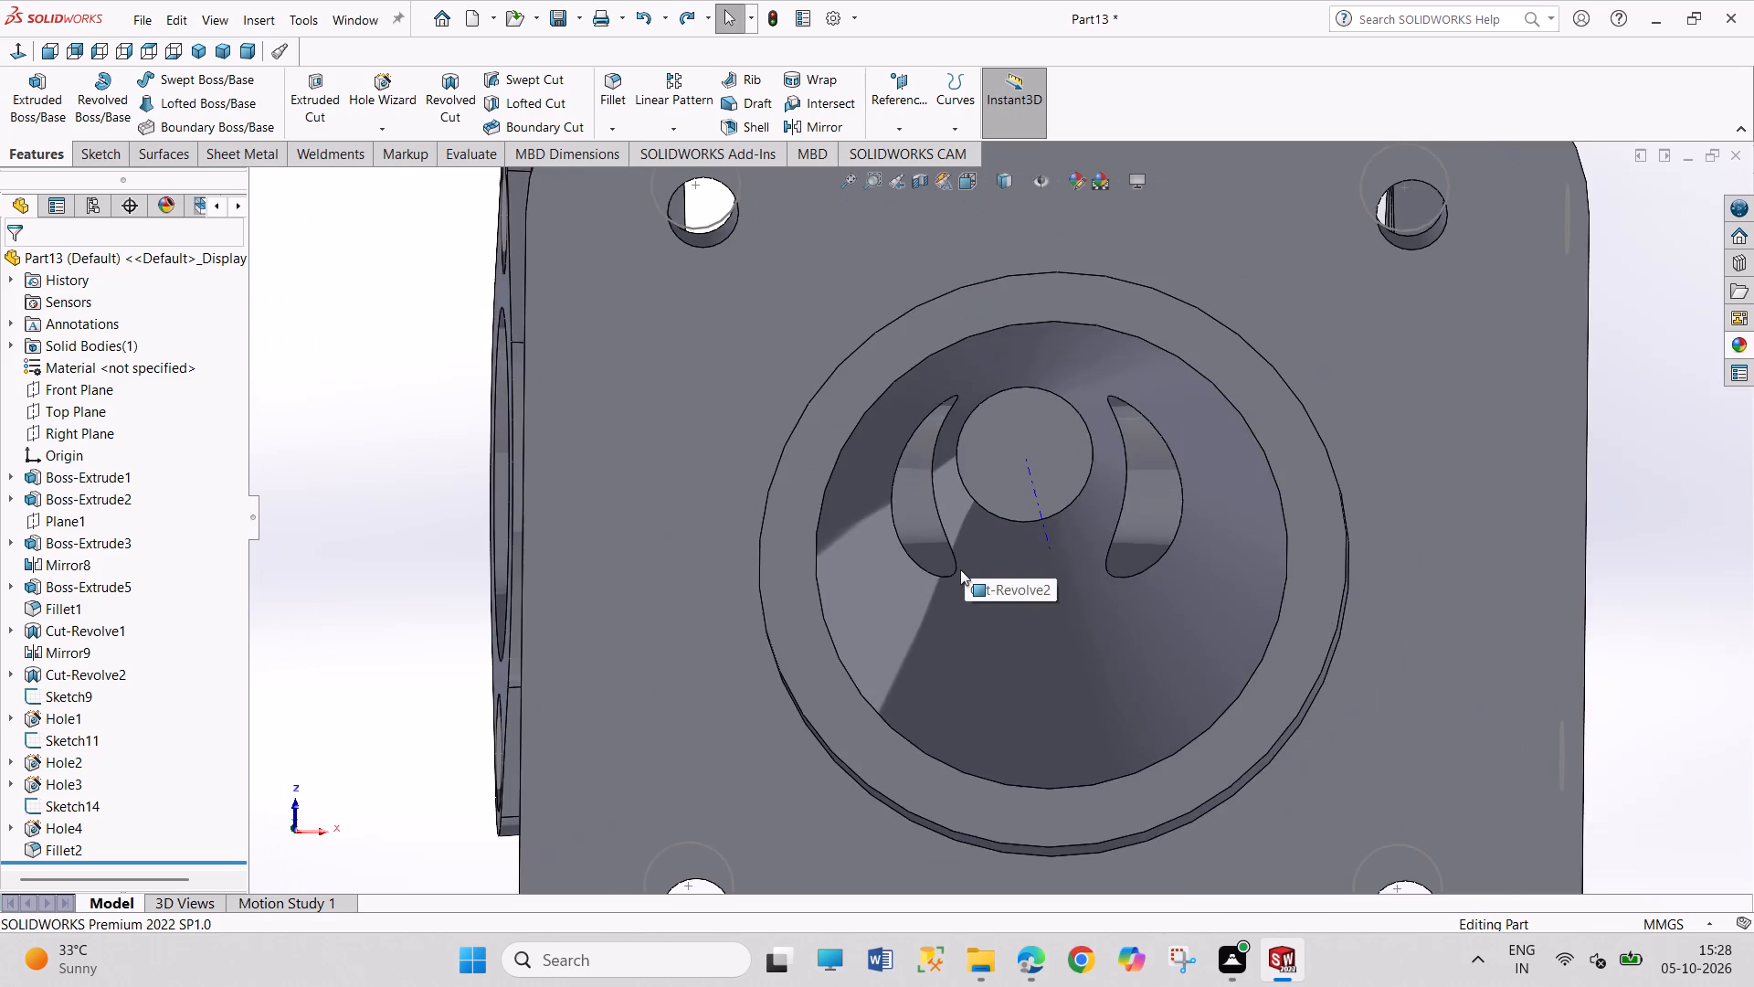
scroll(960, 569, "up", 6)
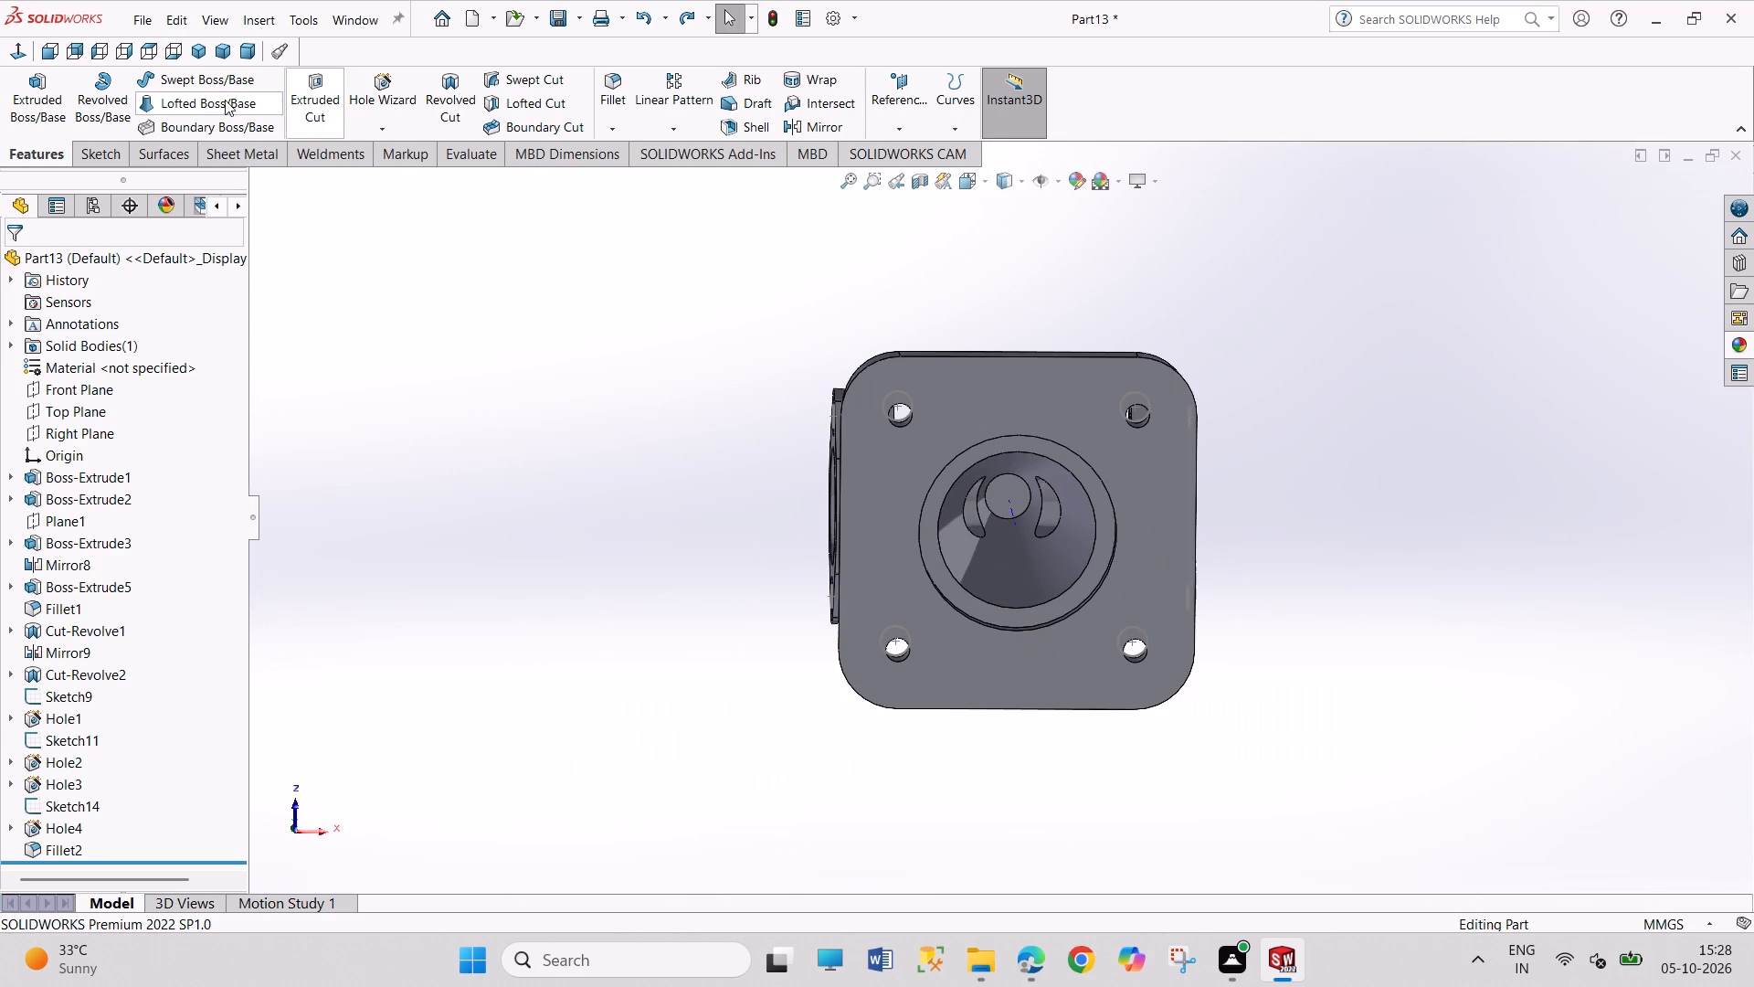
Restore the isometric view and save the part as TEE FITTING1.
left_click(206, 56)
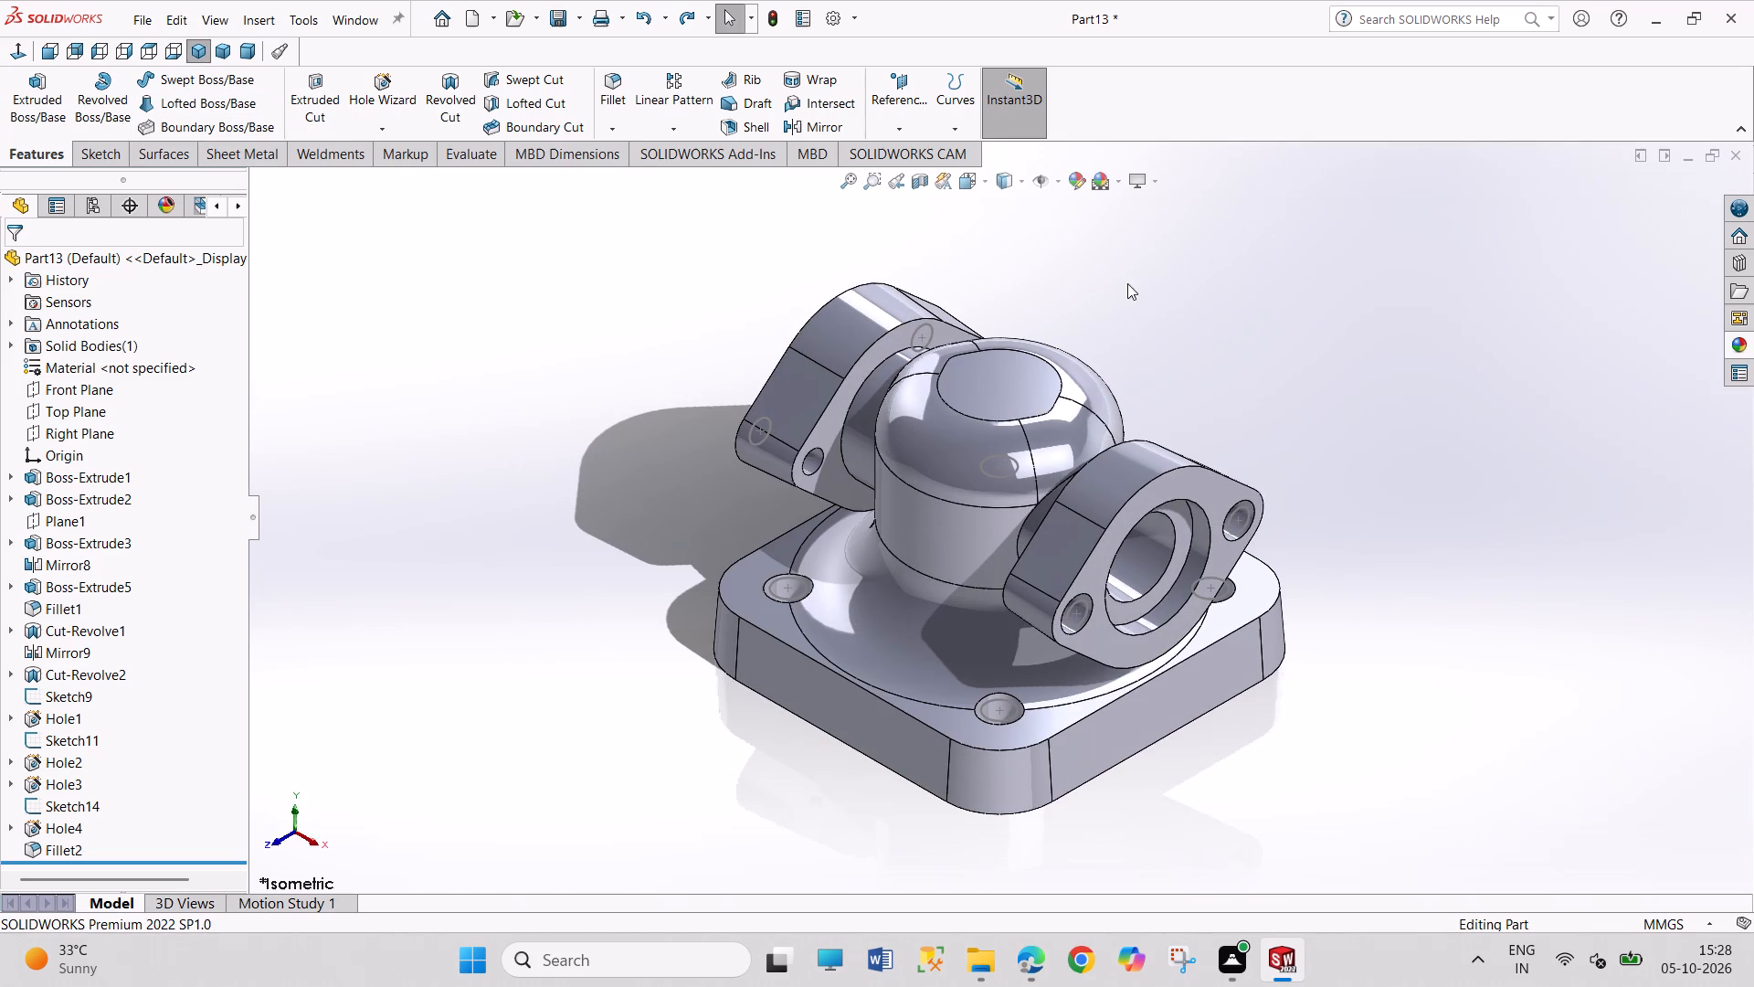
left_click_drag(1136, 303, 1391, 538)
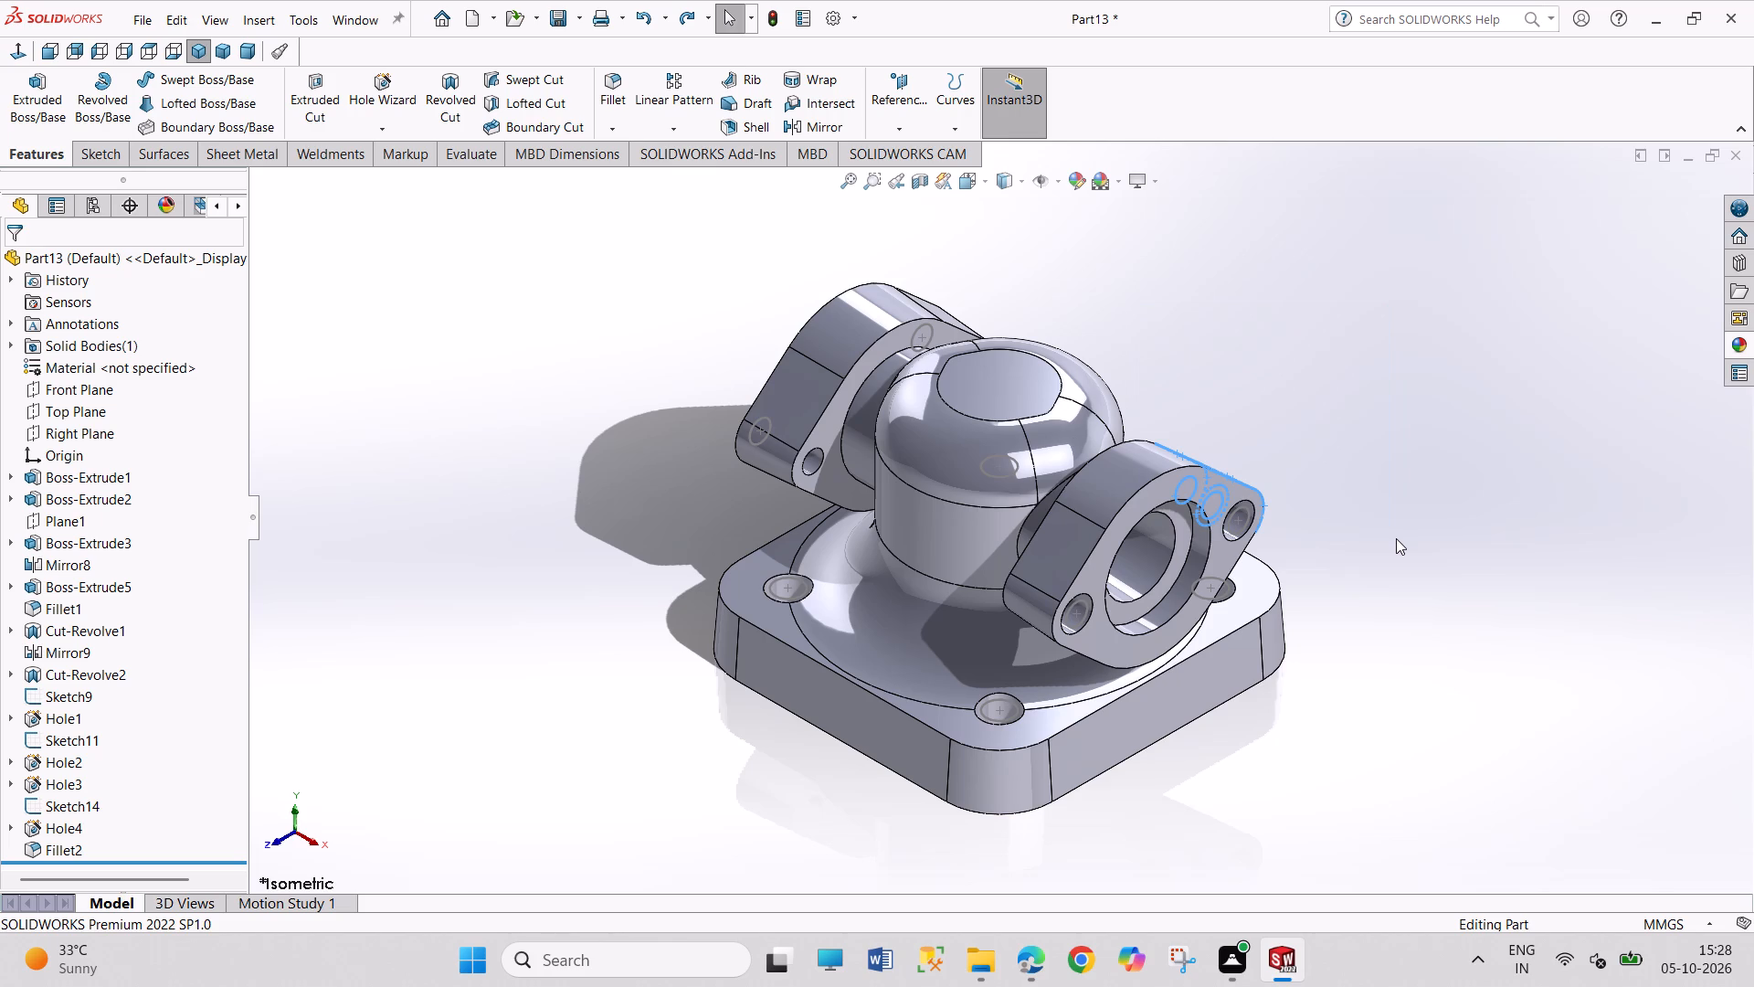
key("ctrl+s")
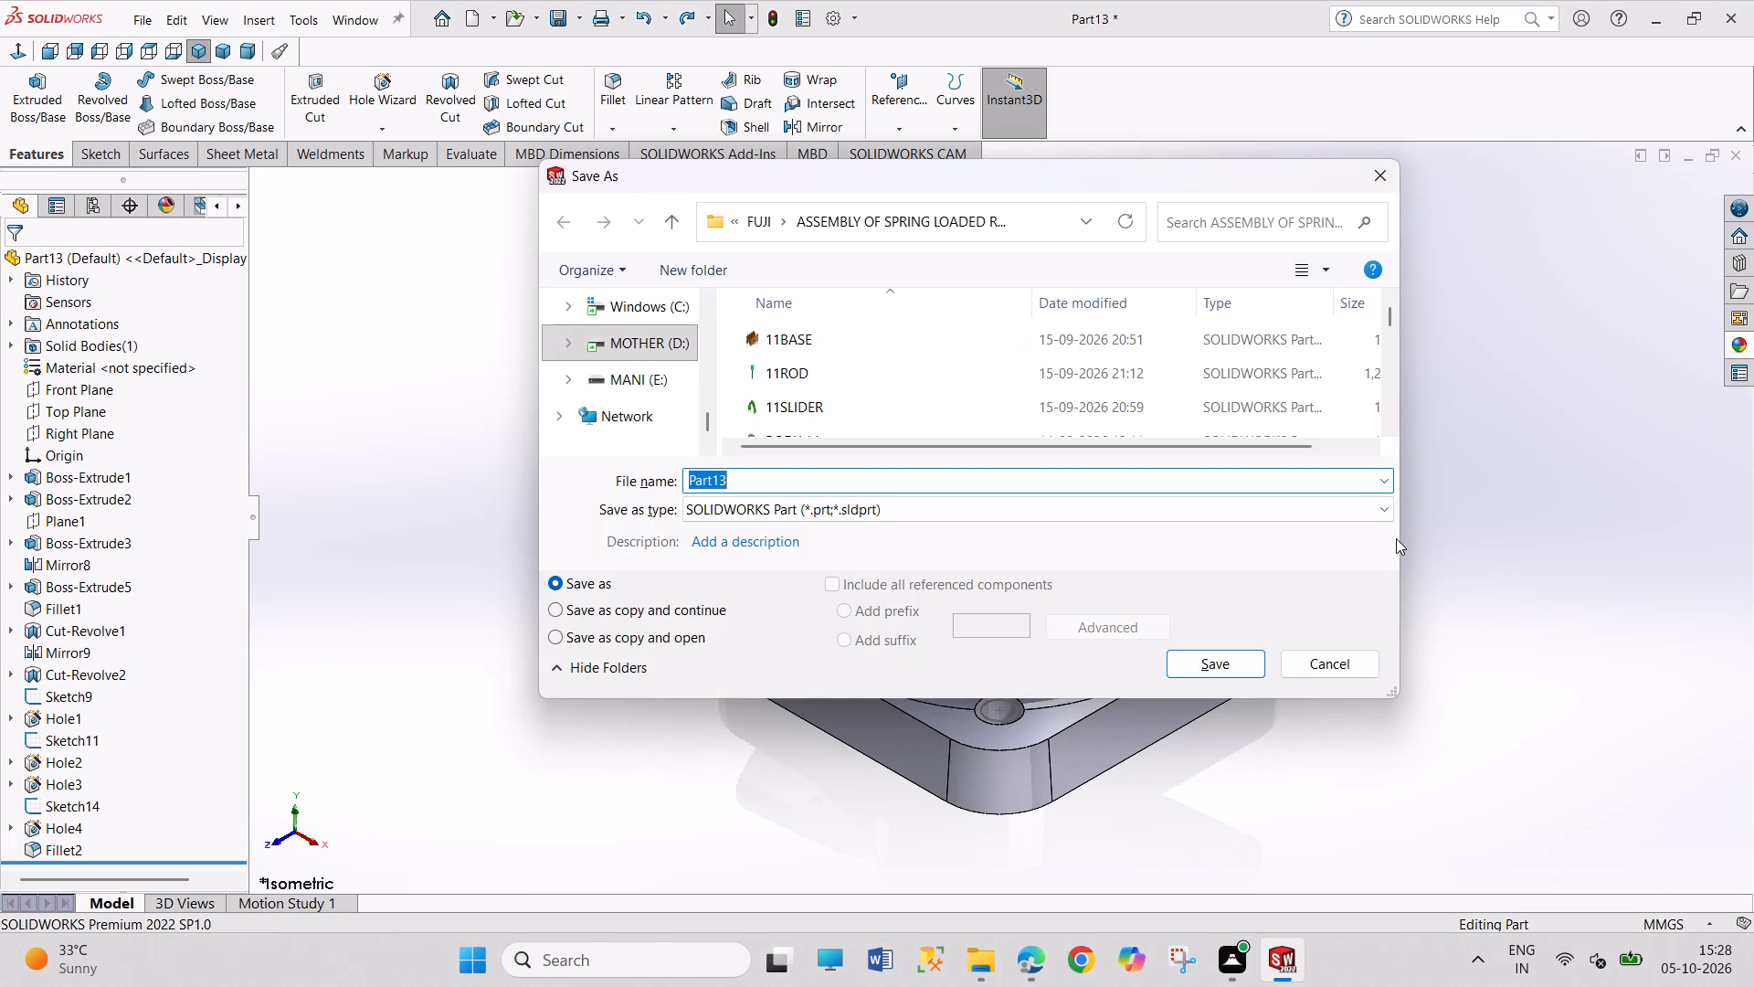
type("TDD")
key("BackSpace")
key("BackSpace")
type("EE FIYY")
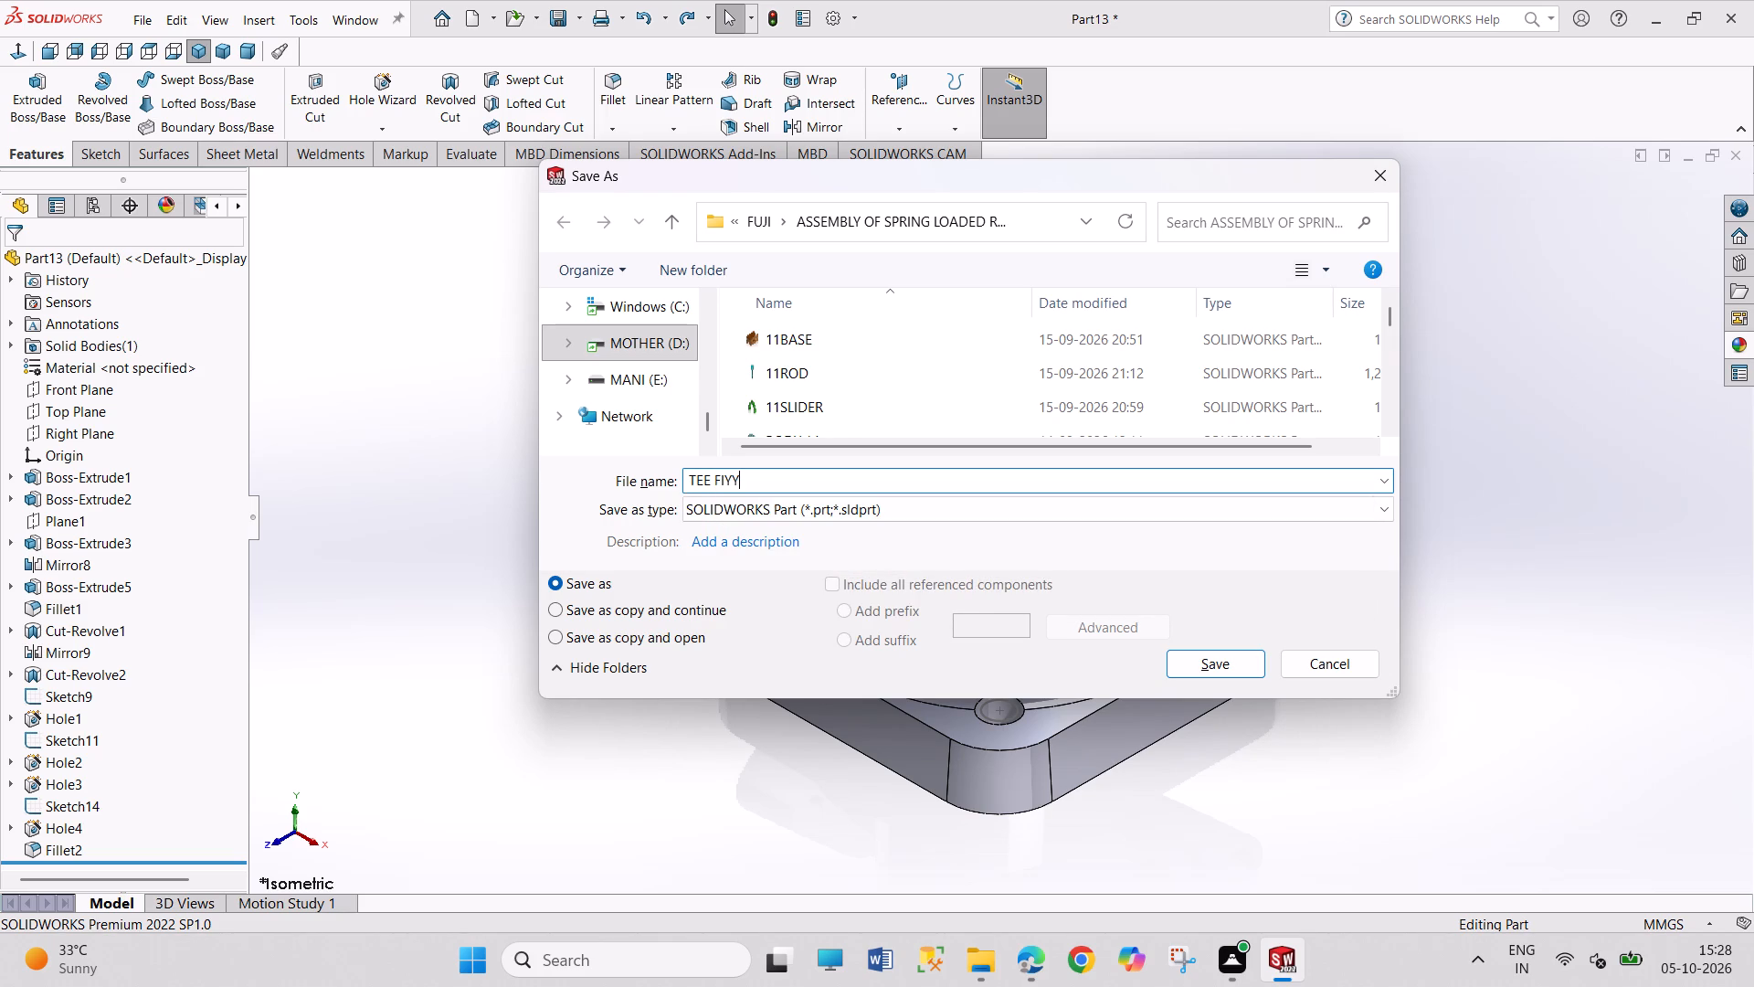
key("BackSpace")
key("BackSpace")
type("TT")
type("ING")
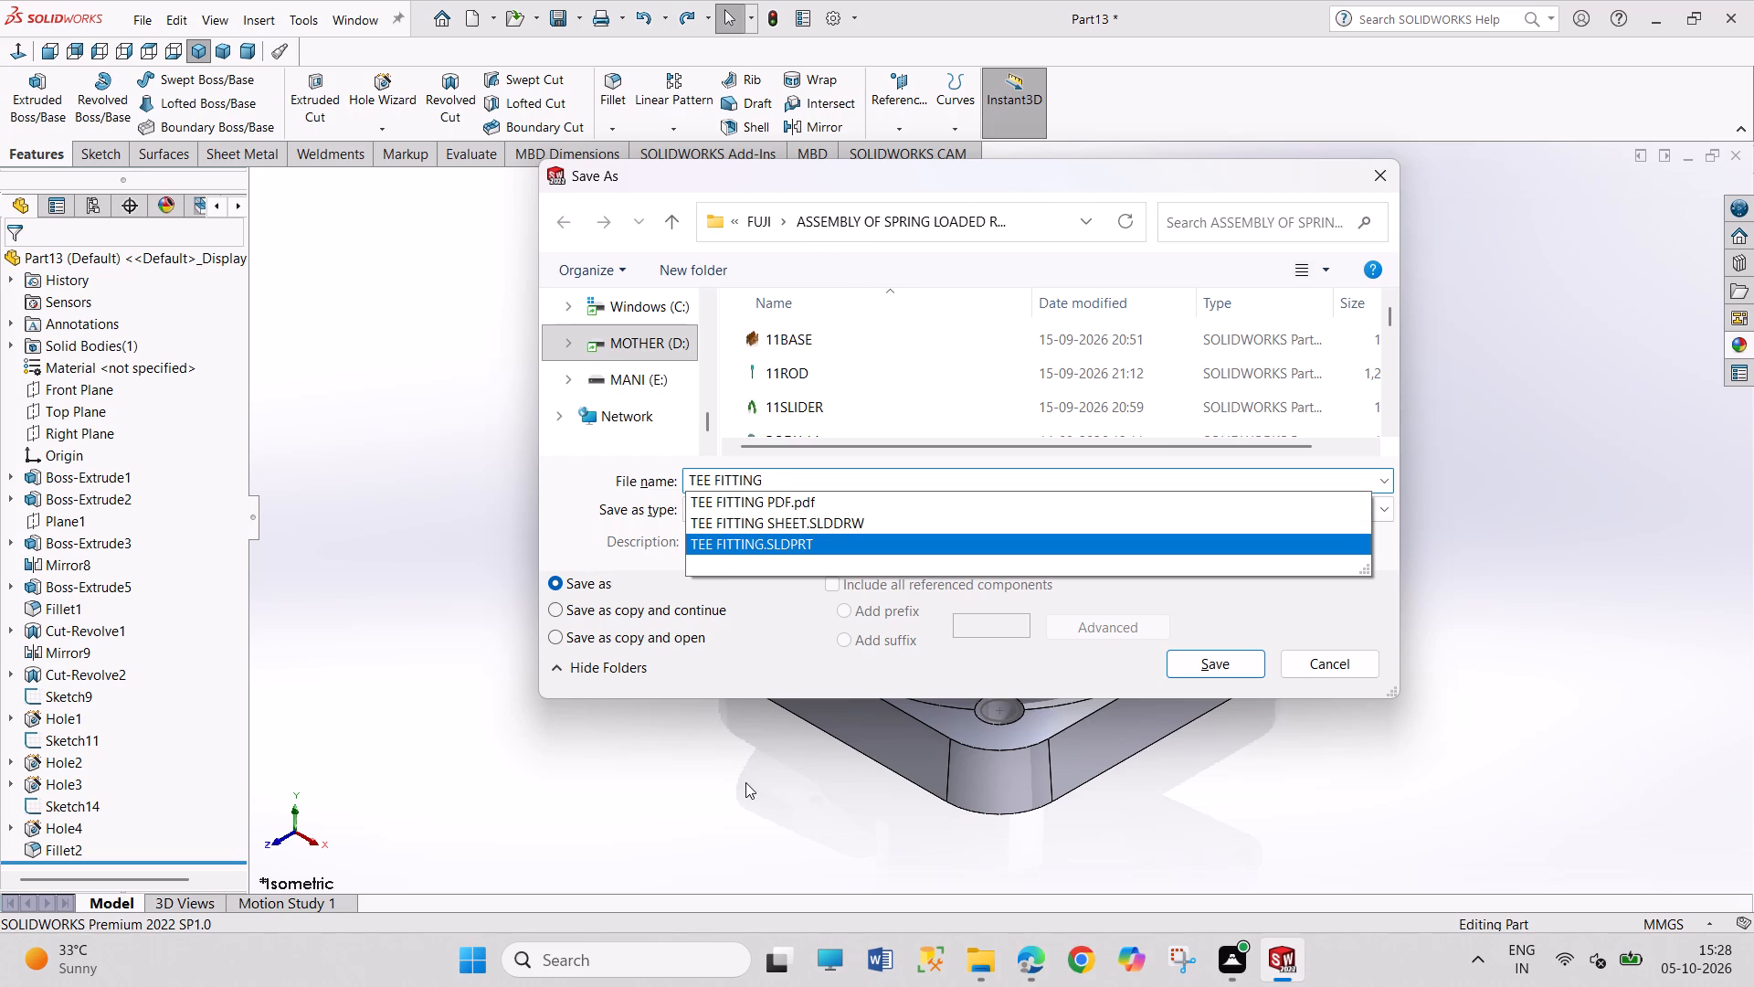
key("1")
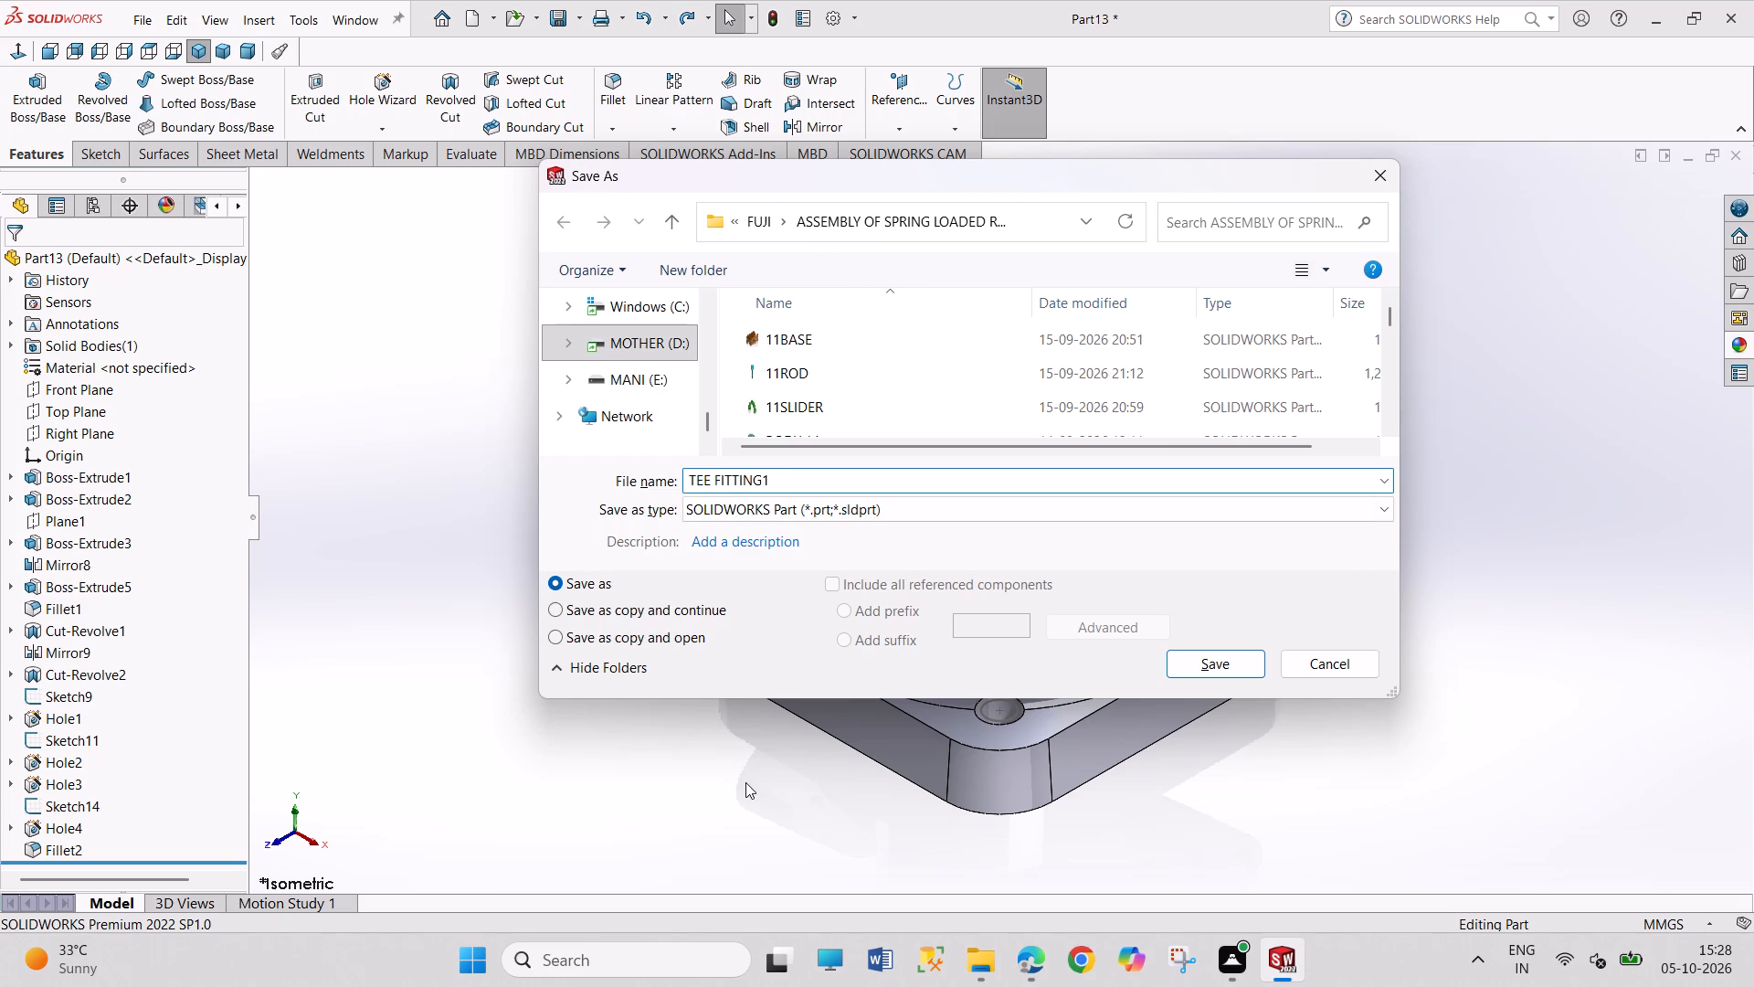
key("Return")
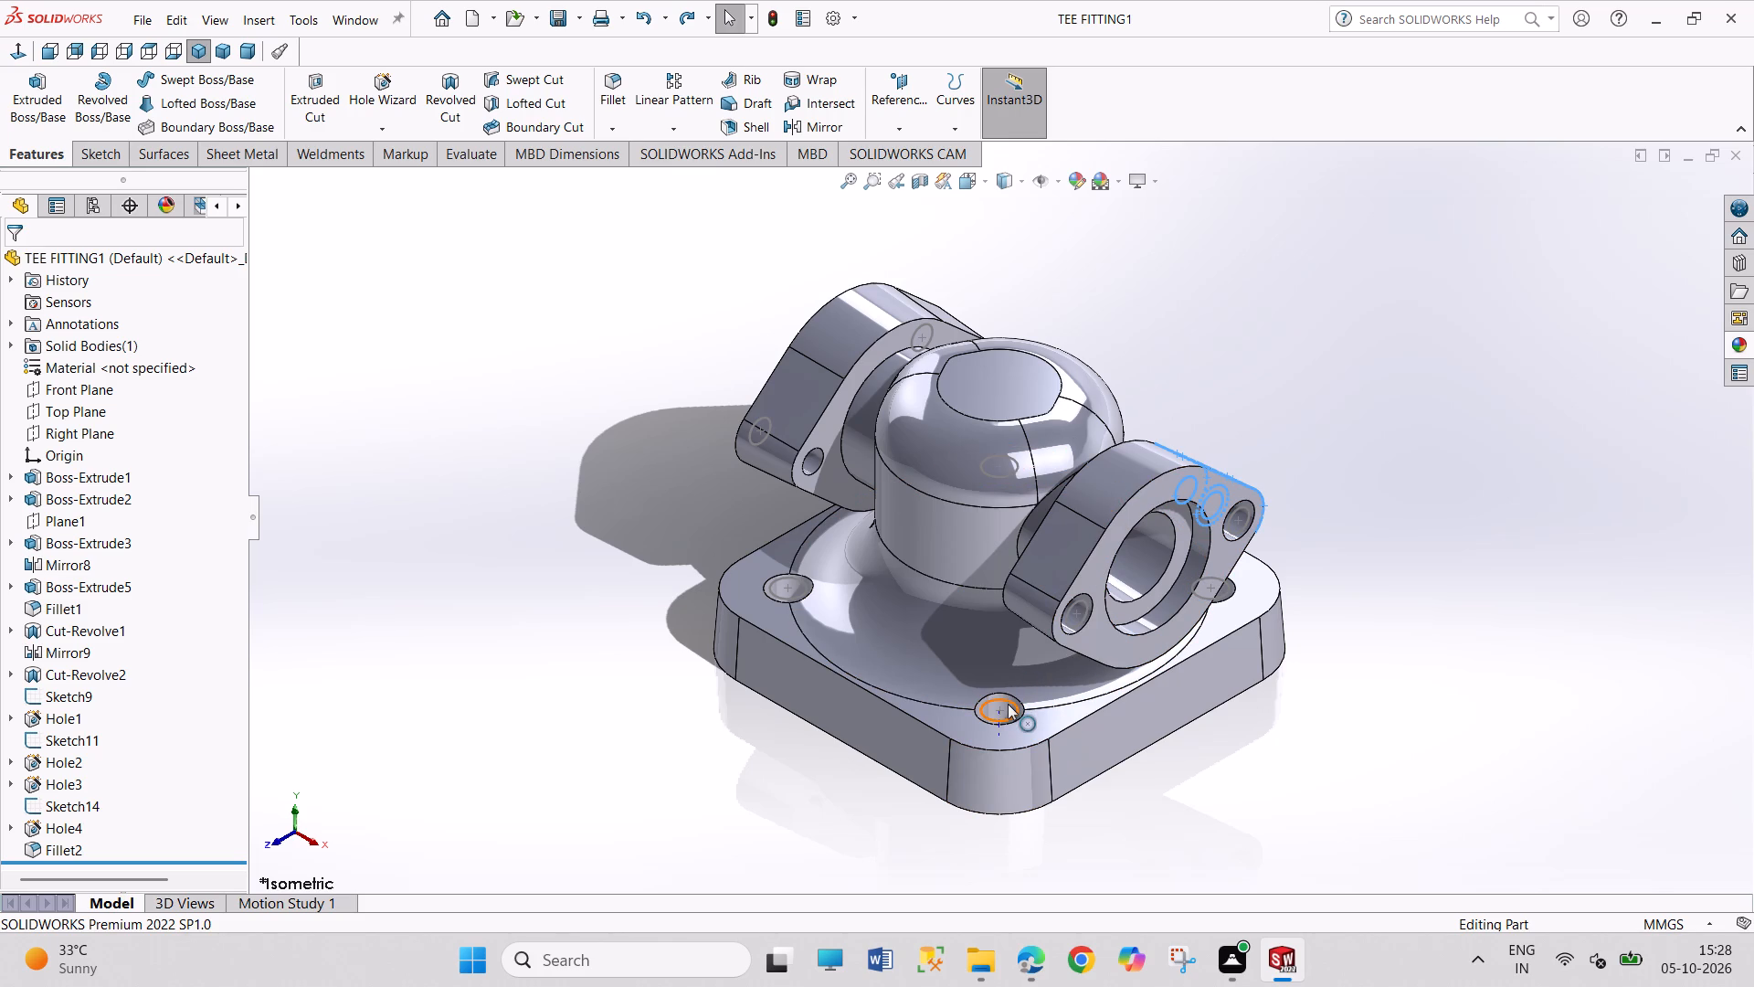
Examine the dome, side flanges and base holes in the isometric view, including the leftover sketch circles around them.
left_click(999, 487)
left_click(1391, 552)
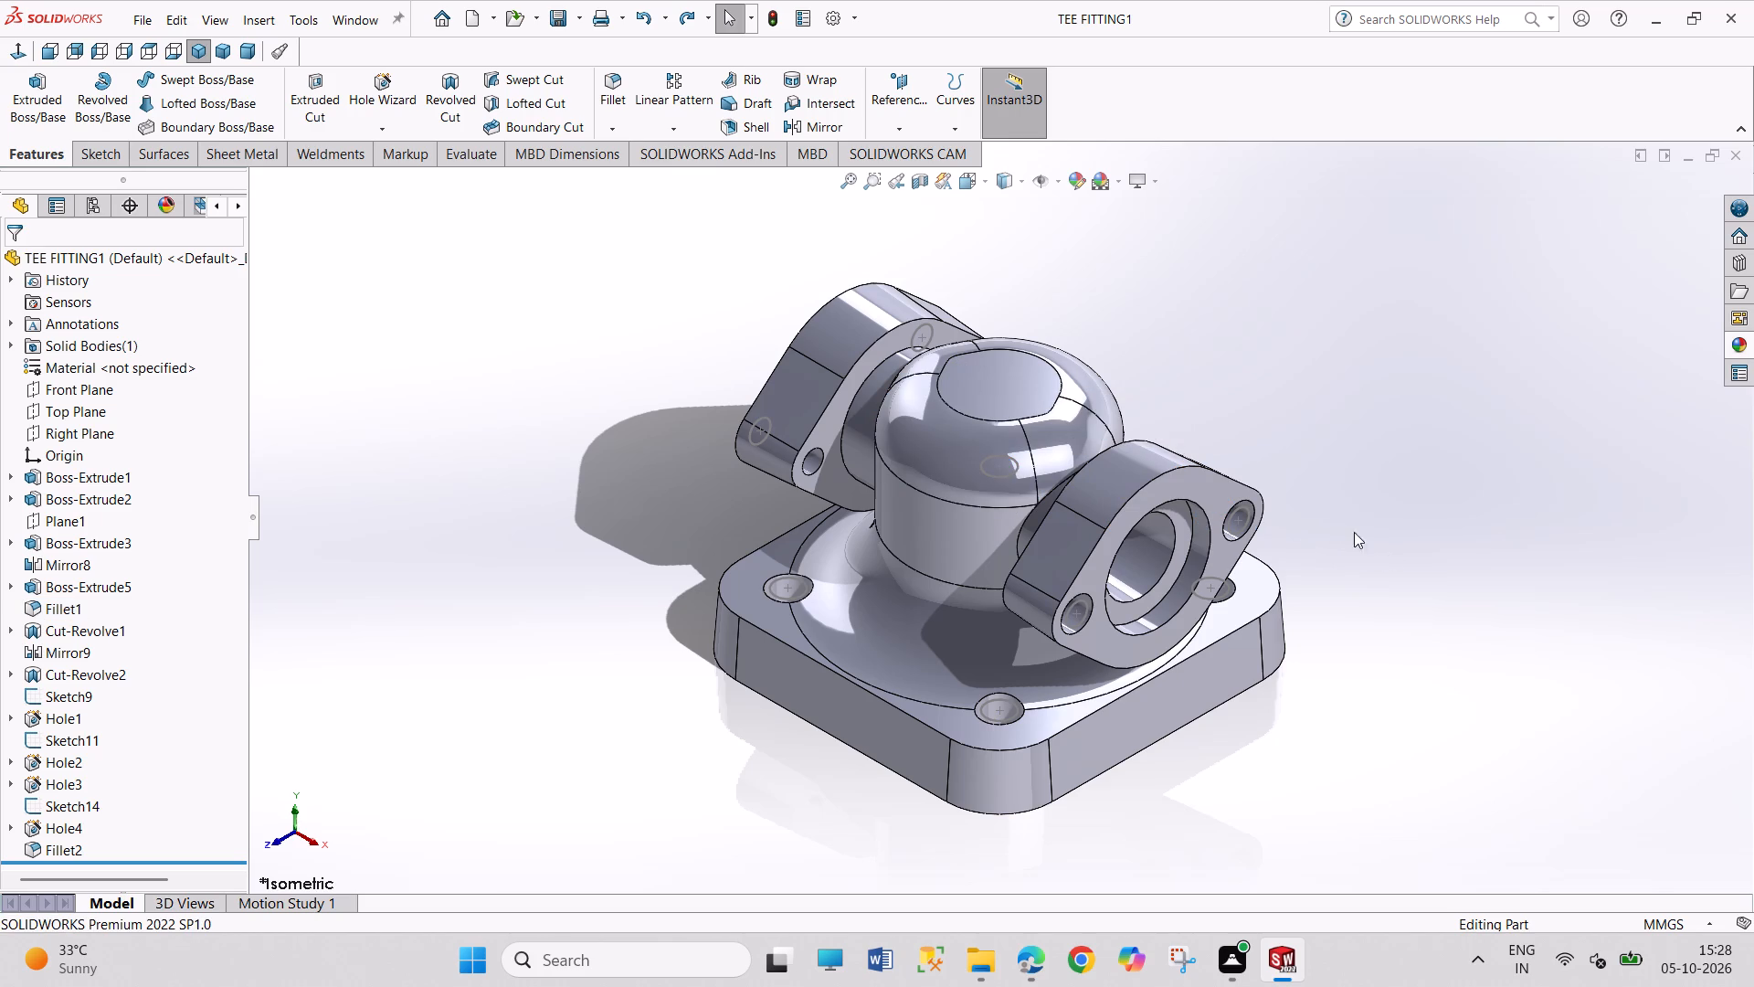
scroll(1010, 439, "down", 11)
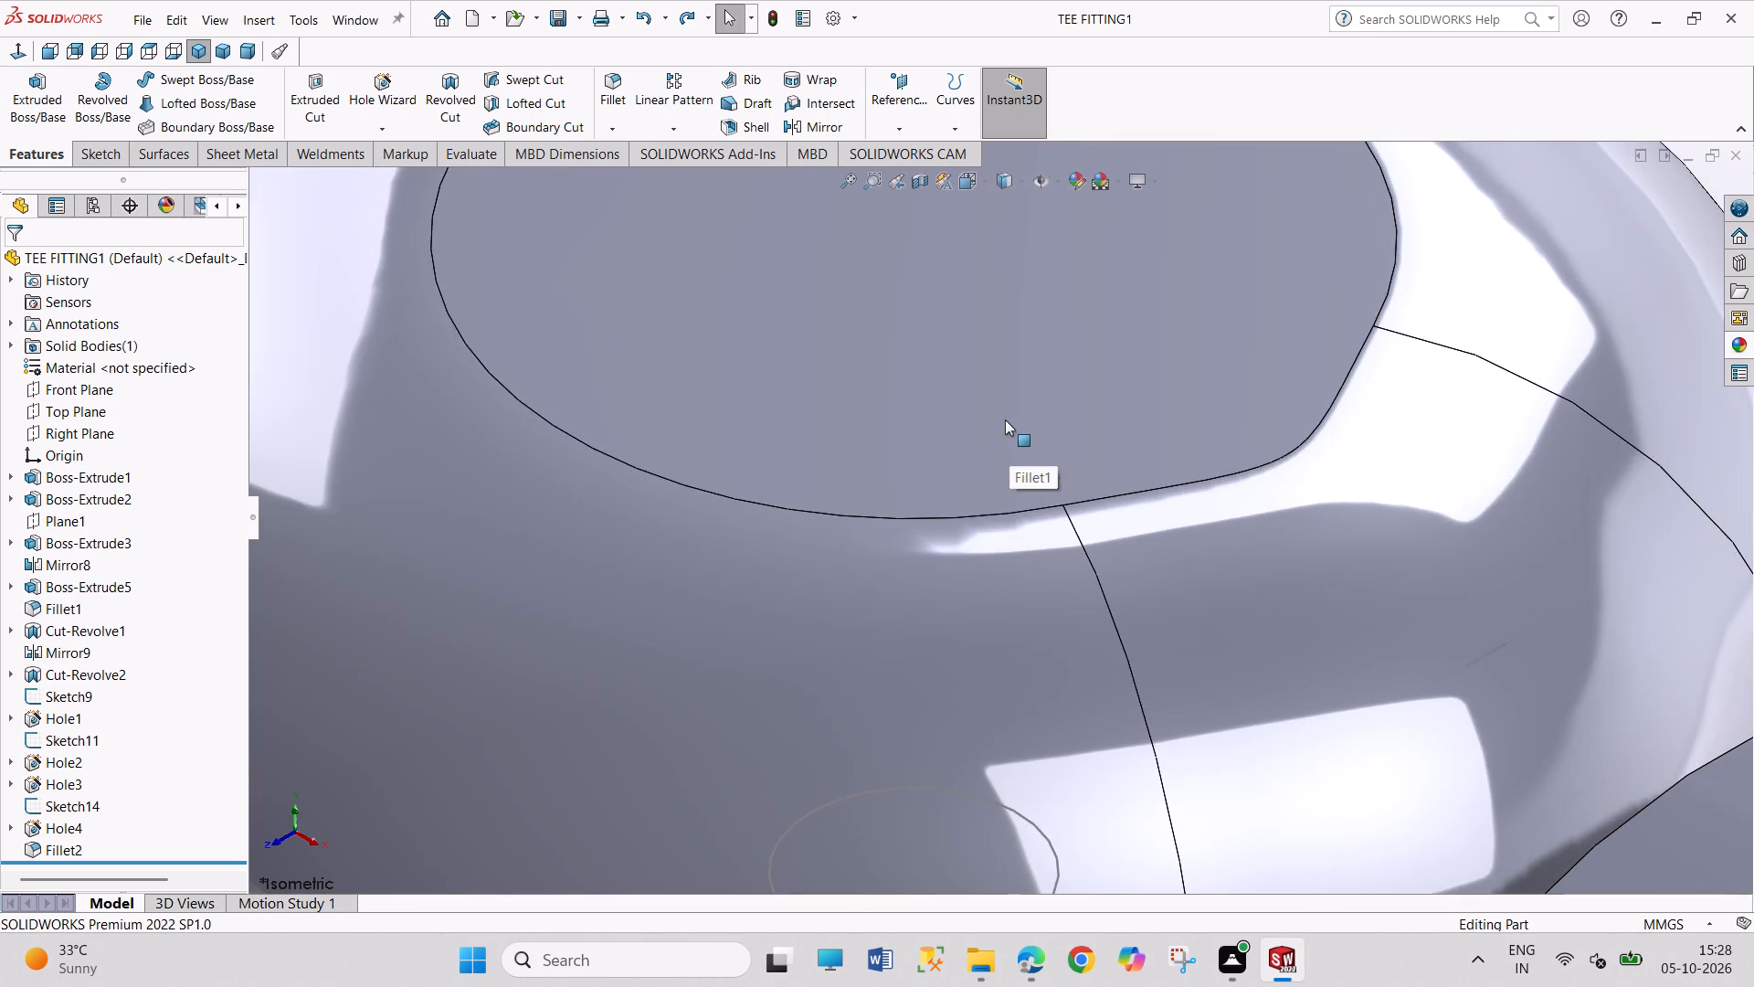
scroll(1008, 463, "down", 5)
scroll(943, 590, "up", 8)
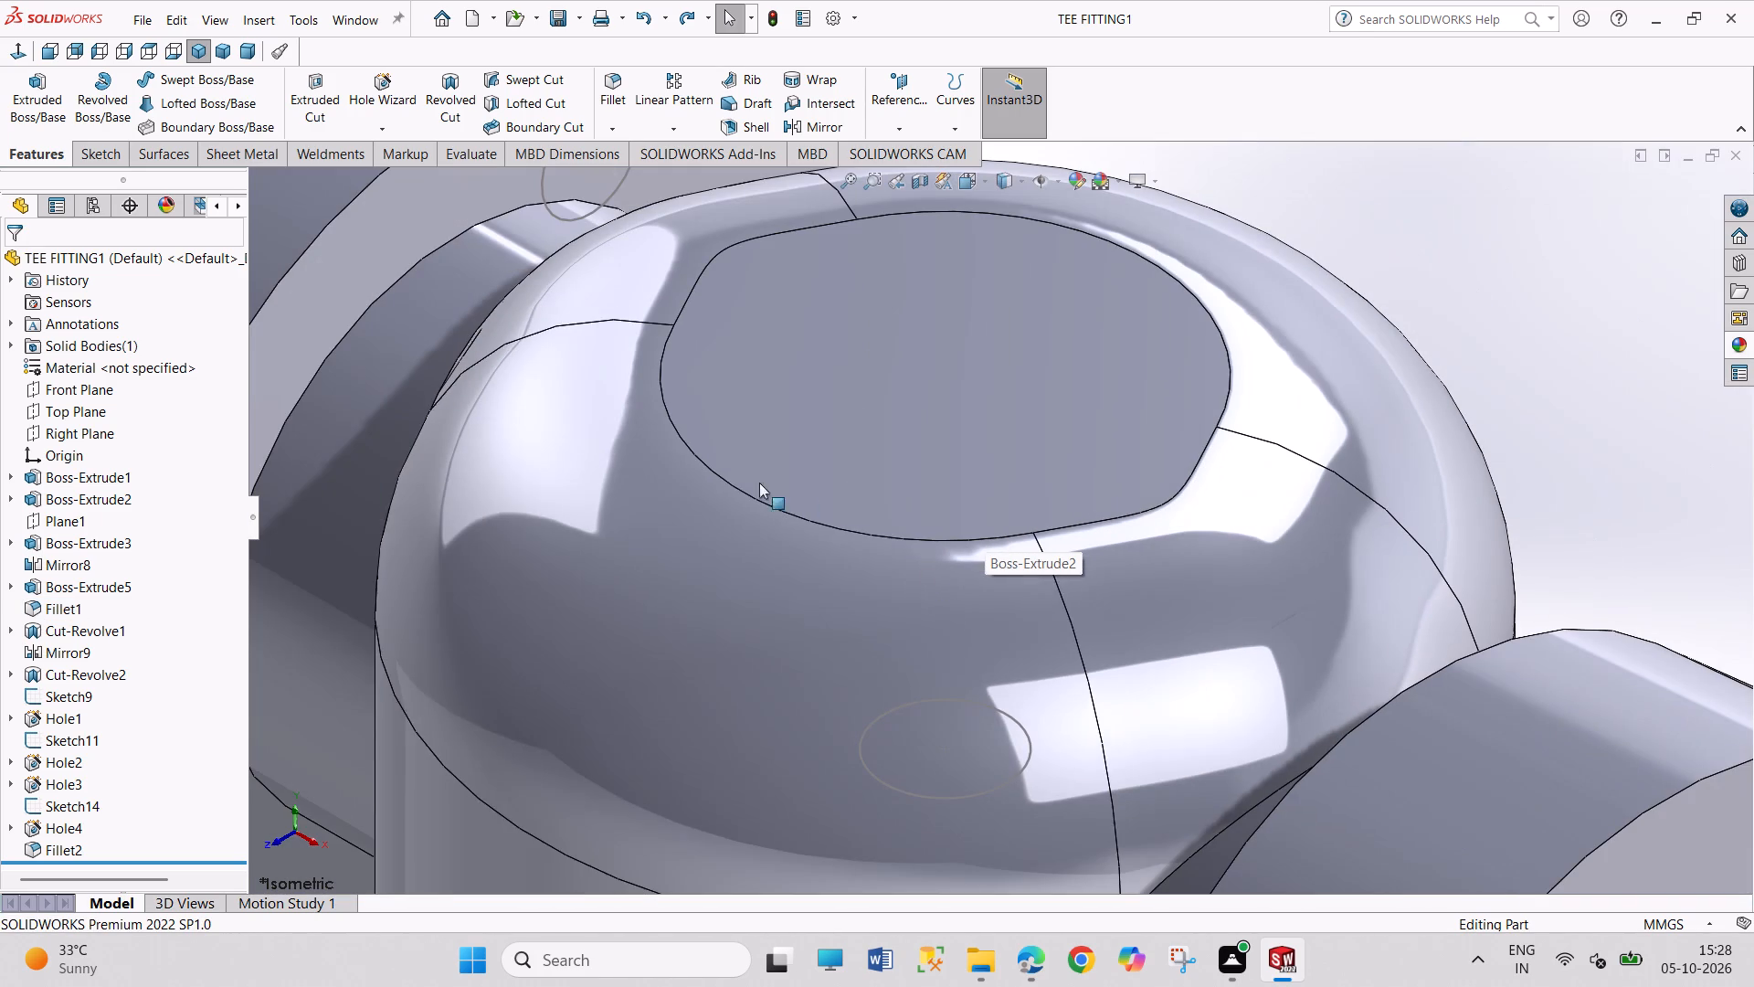
scroll(744, 506, "up", 4)
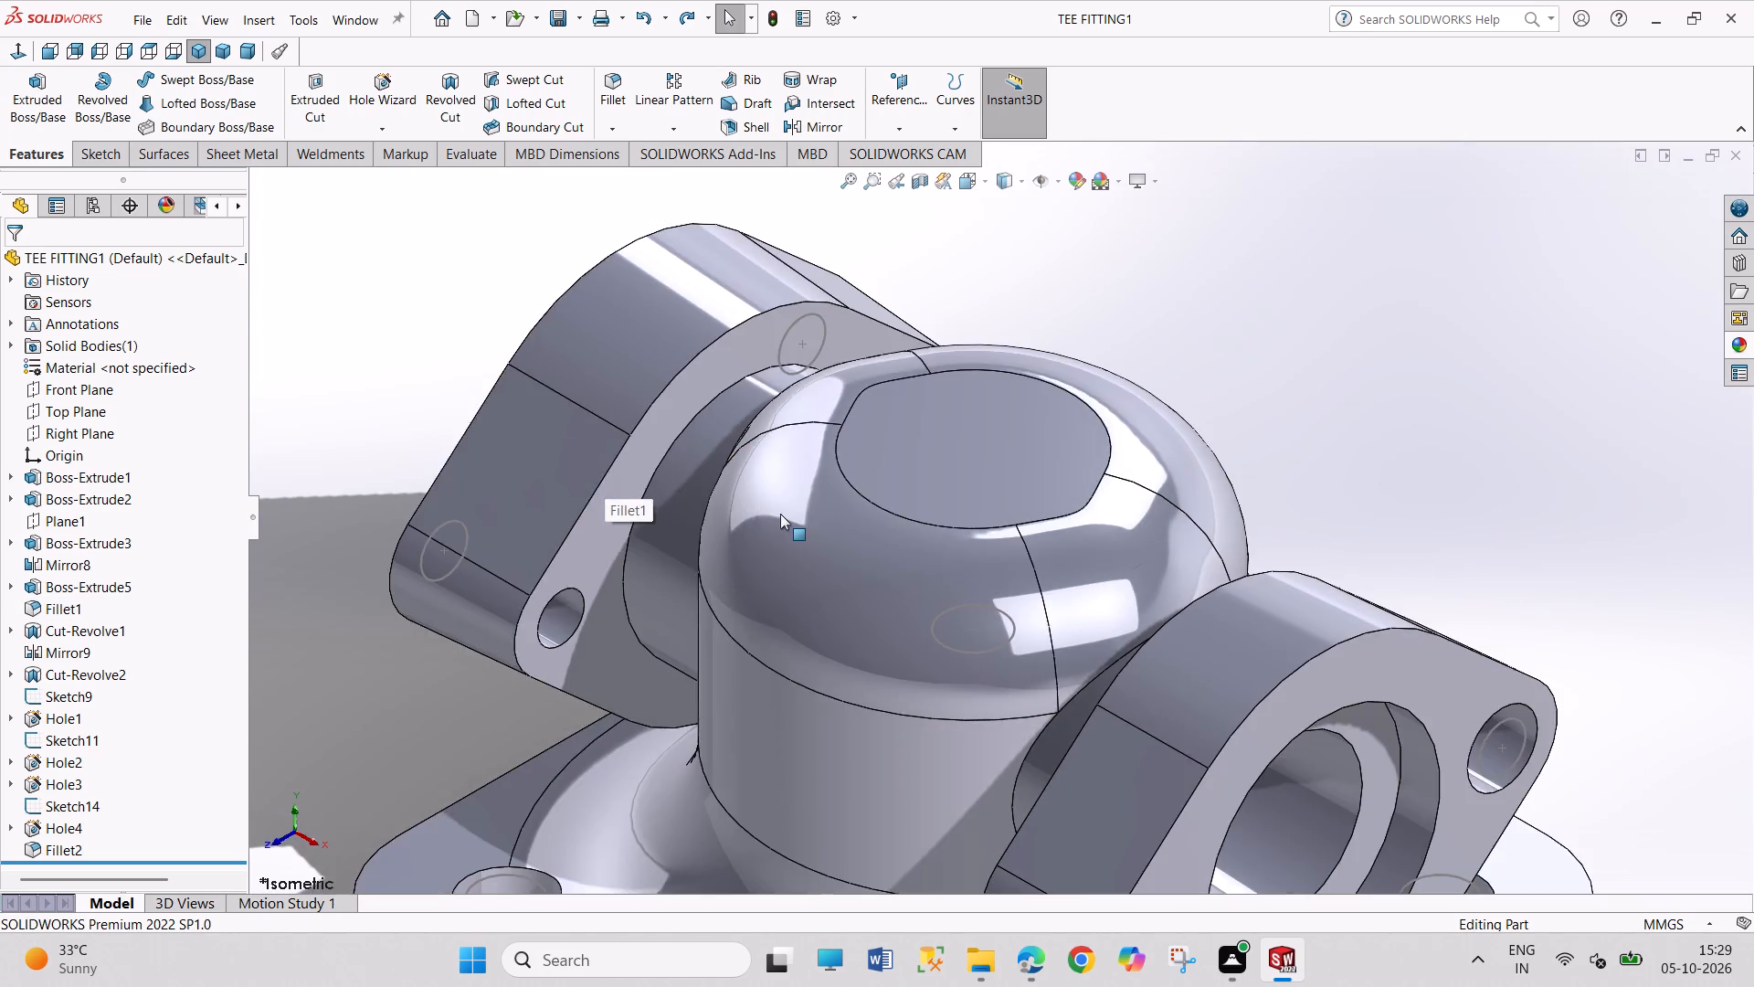
scroll(780, 514, "up", 5)
left_click_drag(1225, 384, 1383, 677)
left_click_drag(1253, 415, 1421, 758)
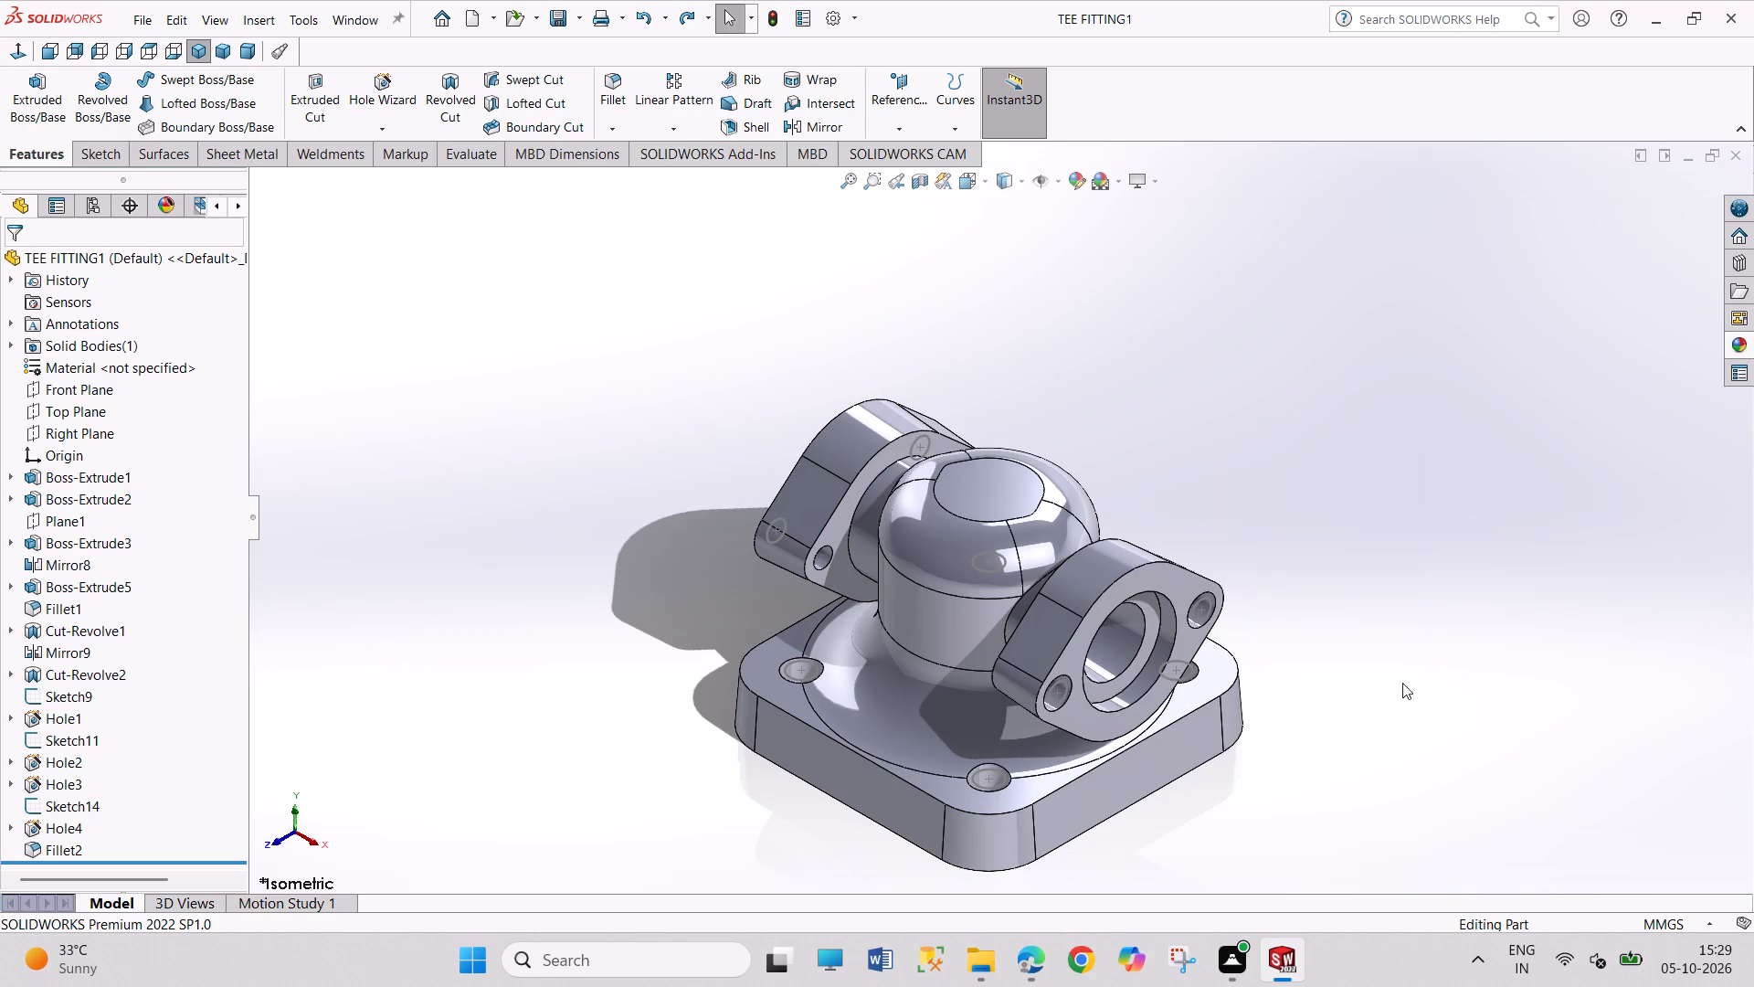
left_click_drag(1313, 533, 1397, 740)
right_click(810, 676)
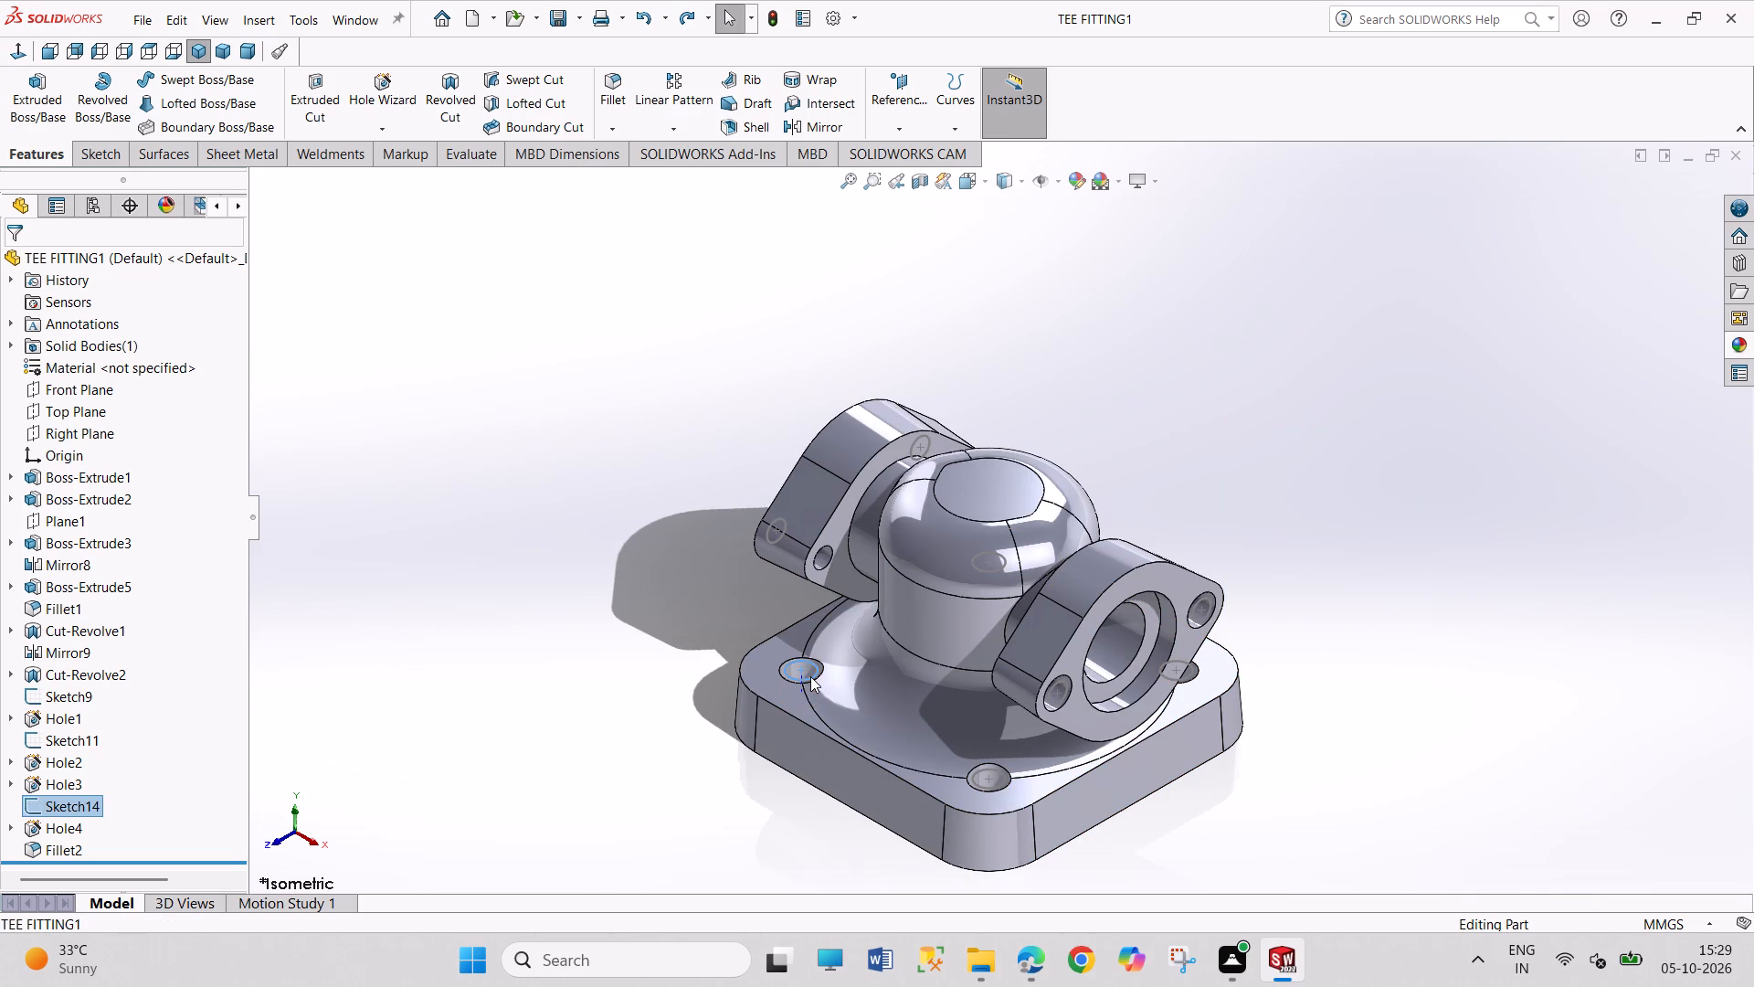
left_click_drag(663, 813, 689, 846)
scroll(704, 837, "up", 4)
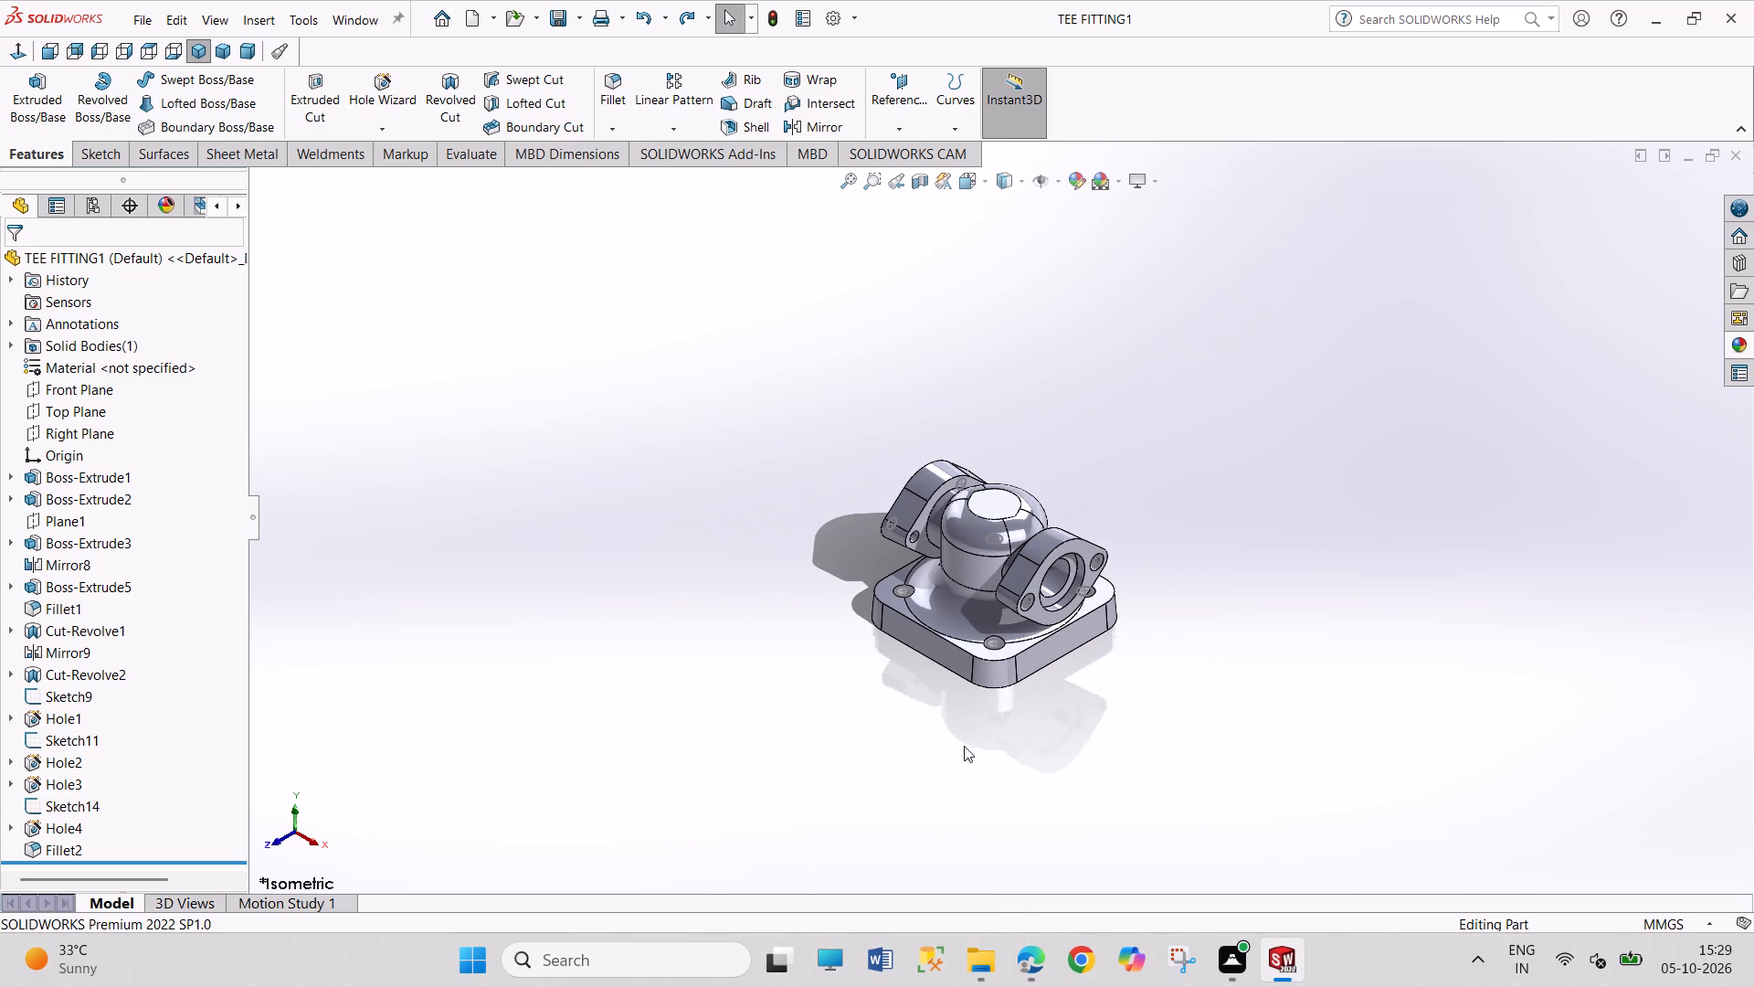
scroll(989, 522, "down", 4)
scroll(962, 422, "down", 5)
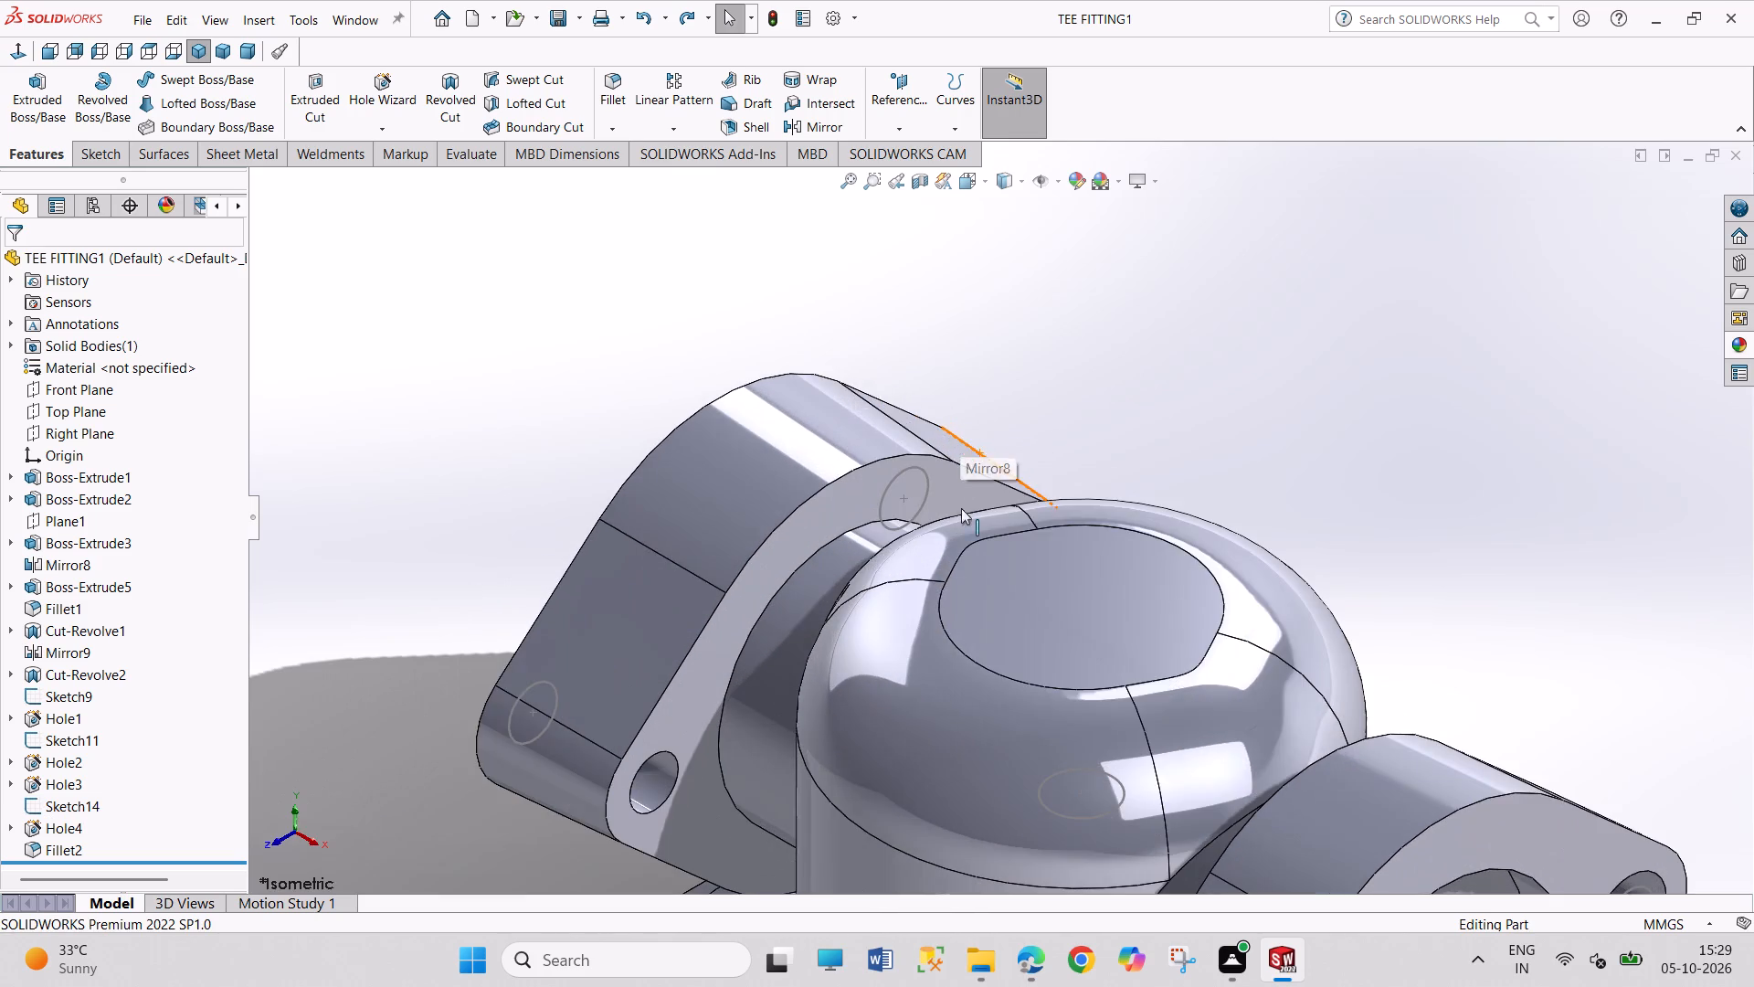
scroll(949, 527, "down", 5)
scroll(930, 508, "up", 5)
scroll(182, 610, "up", 3)
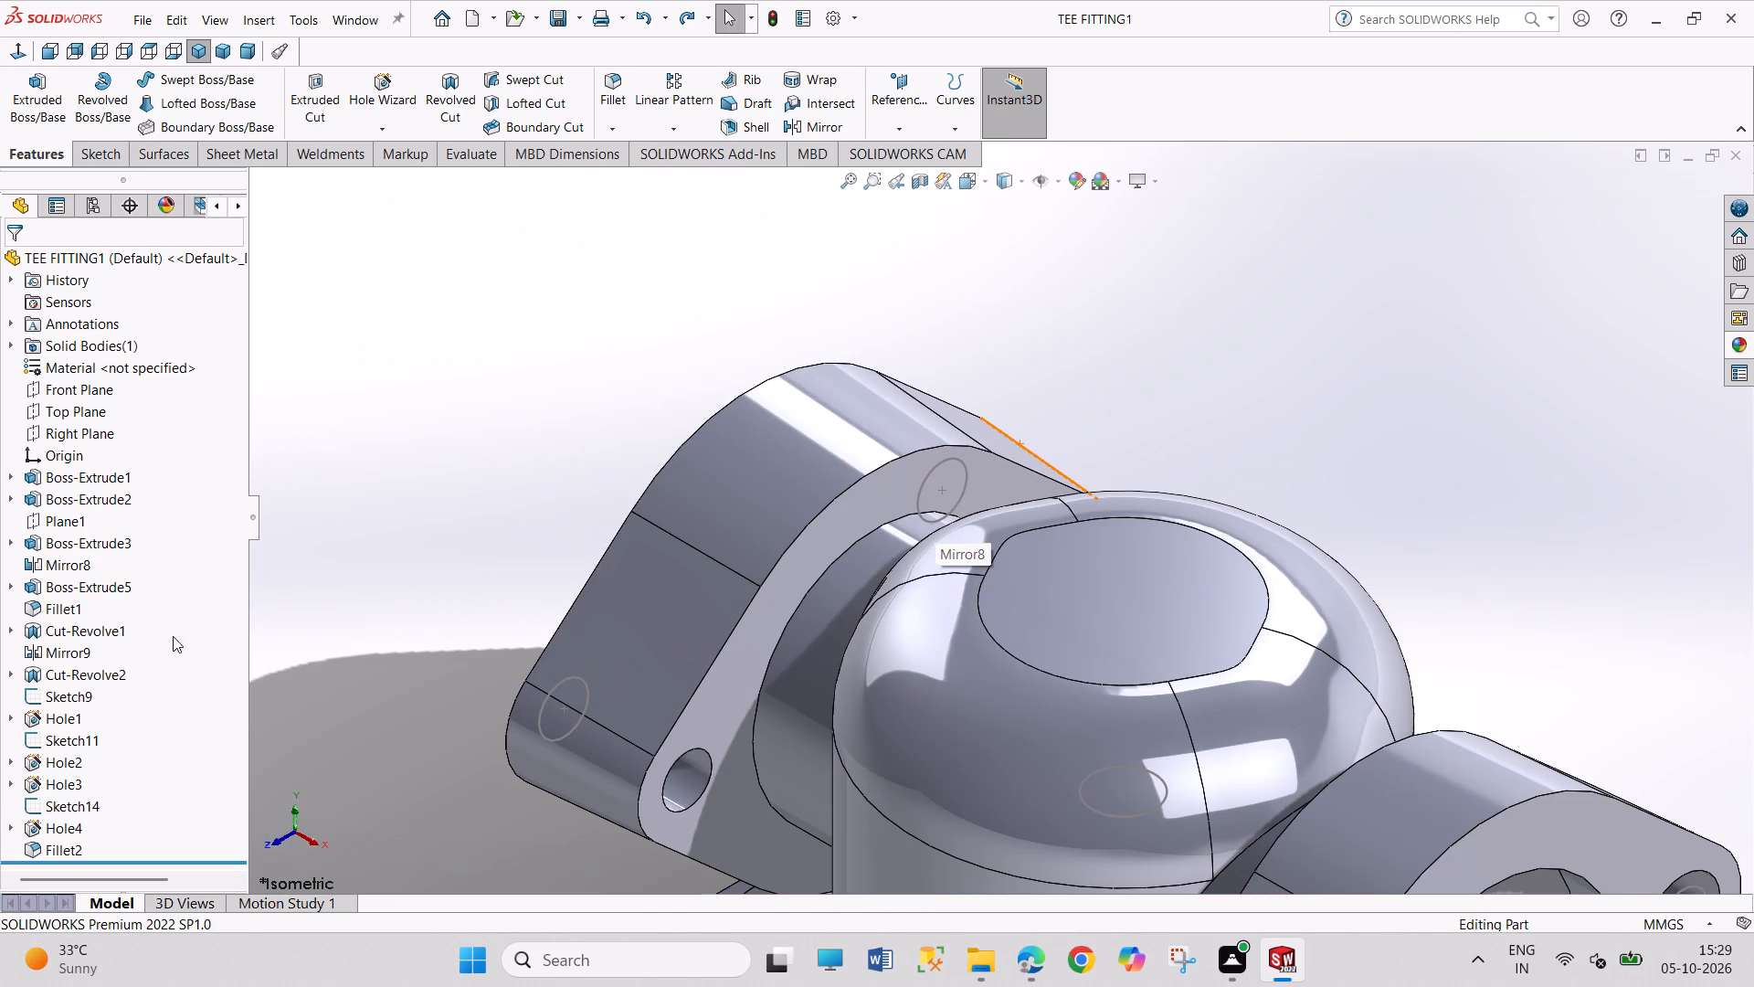
scroll(870, 728, "up", 4)
scroll(1106, 732, "up", 4)
scroll(1104, 571, "down", 4)
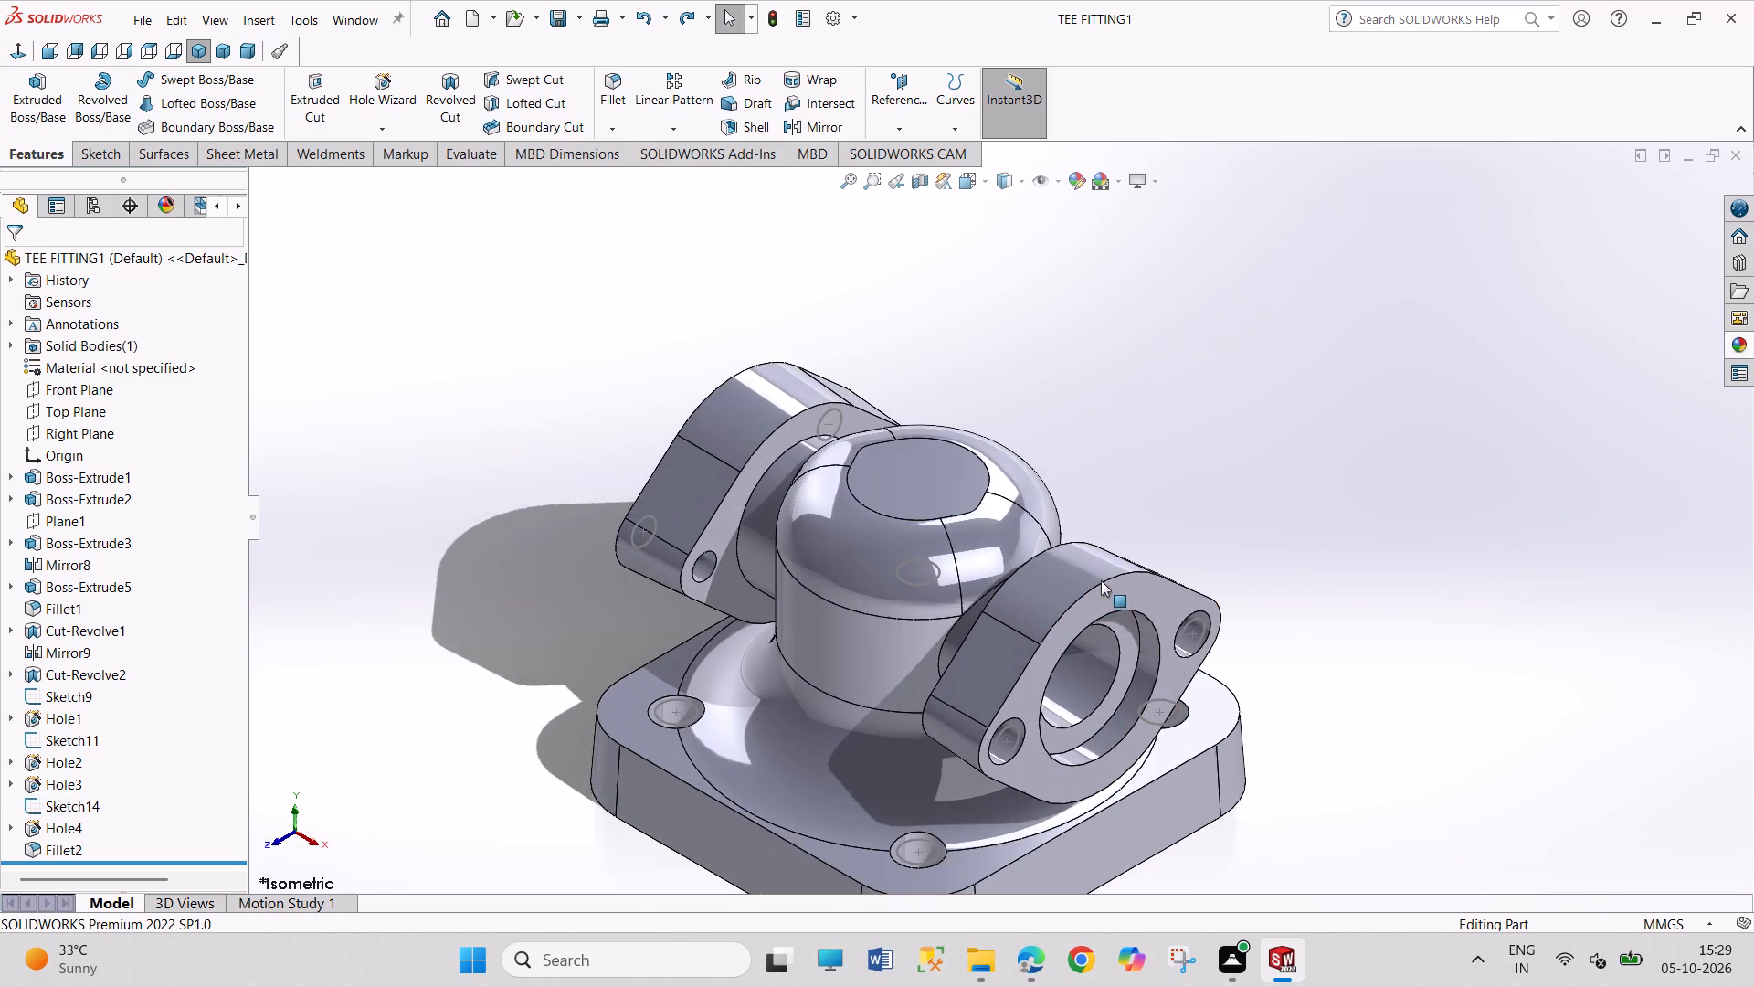
scroll(1117, 611, "up", 4)
scroll(1117, 613, "down", 3)
scroll(882, 619, "down", 3)
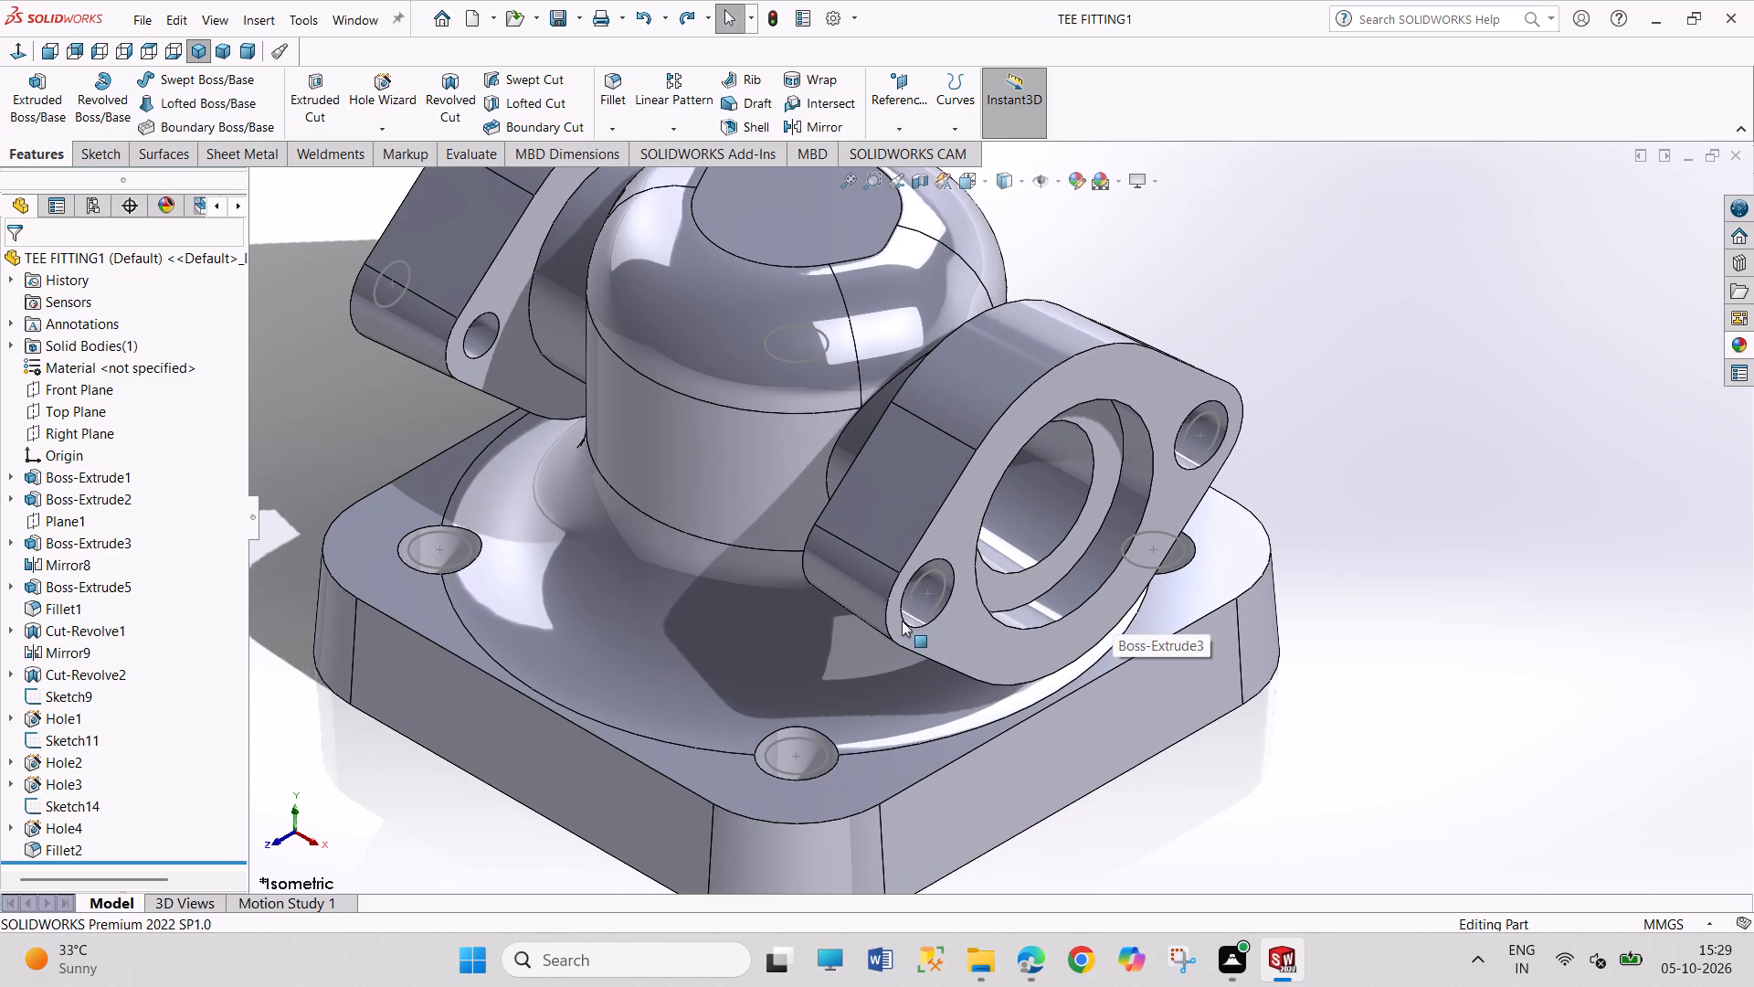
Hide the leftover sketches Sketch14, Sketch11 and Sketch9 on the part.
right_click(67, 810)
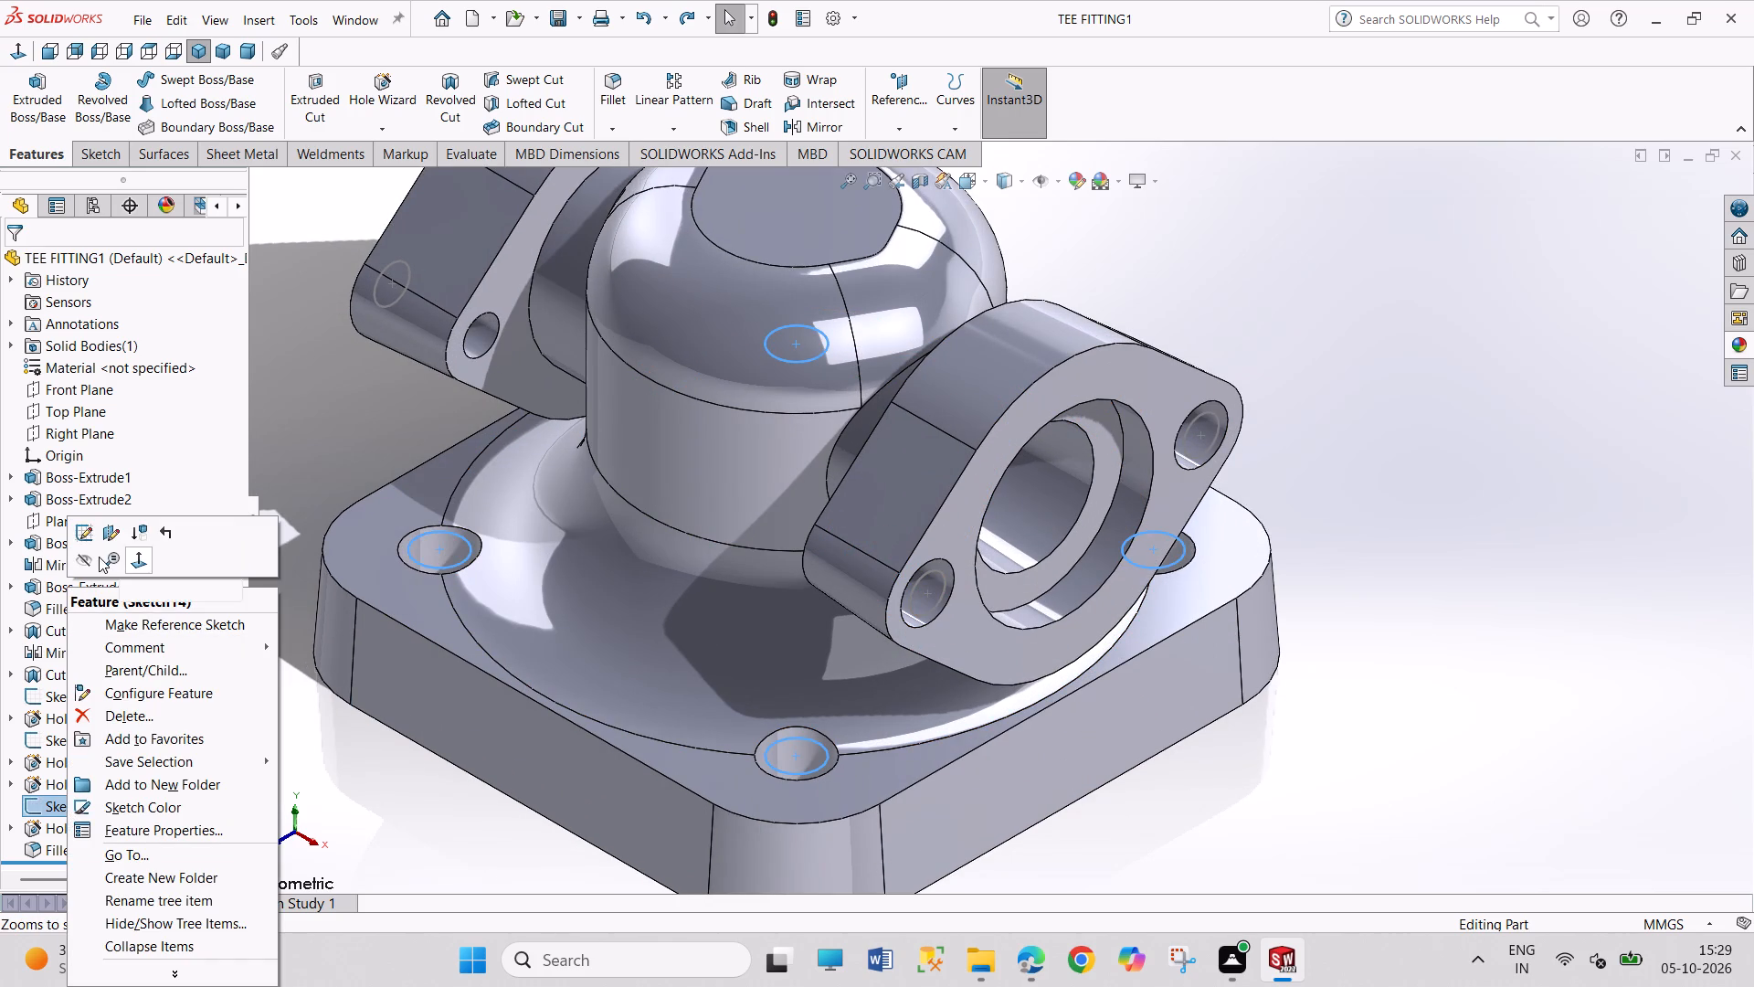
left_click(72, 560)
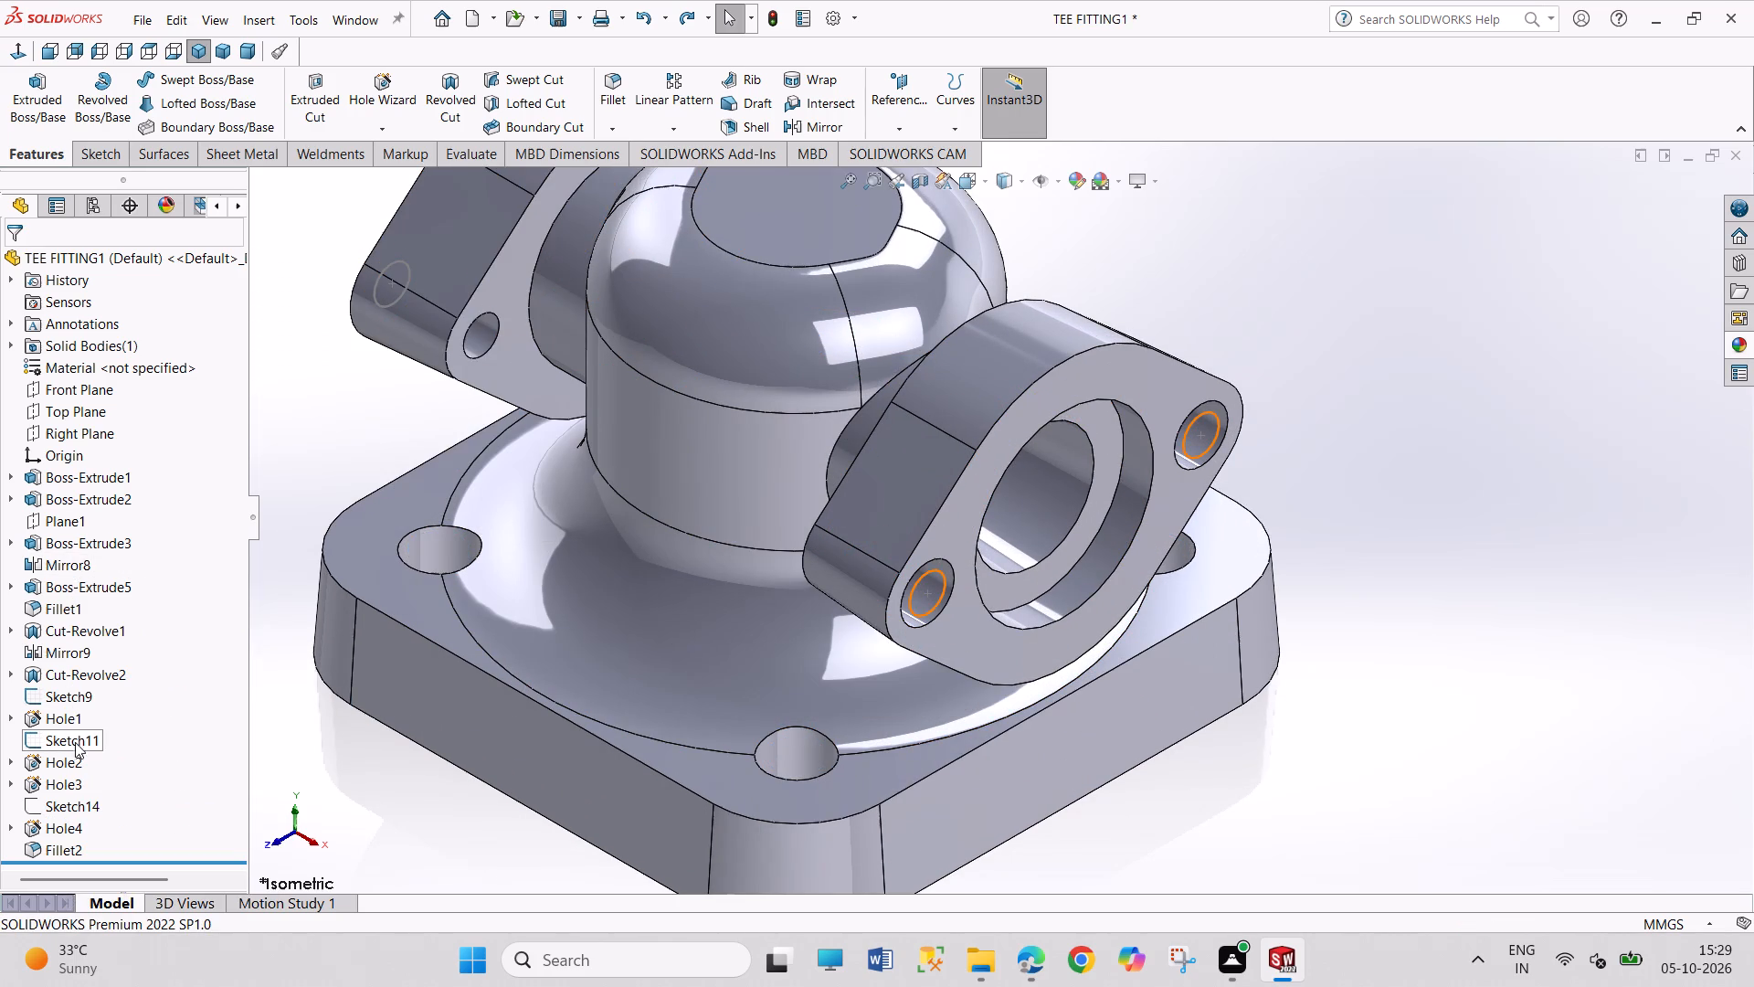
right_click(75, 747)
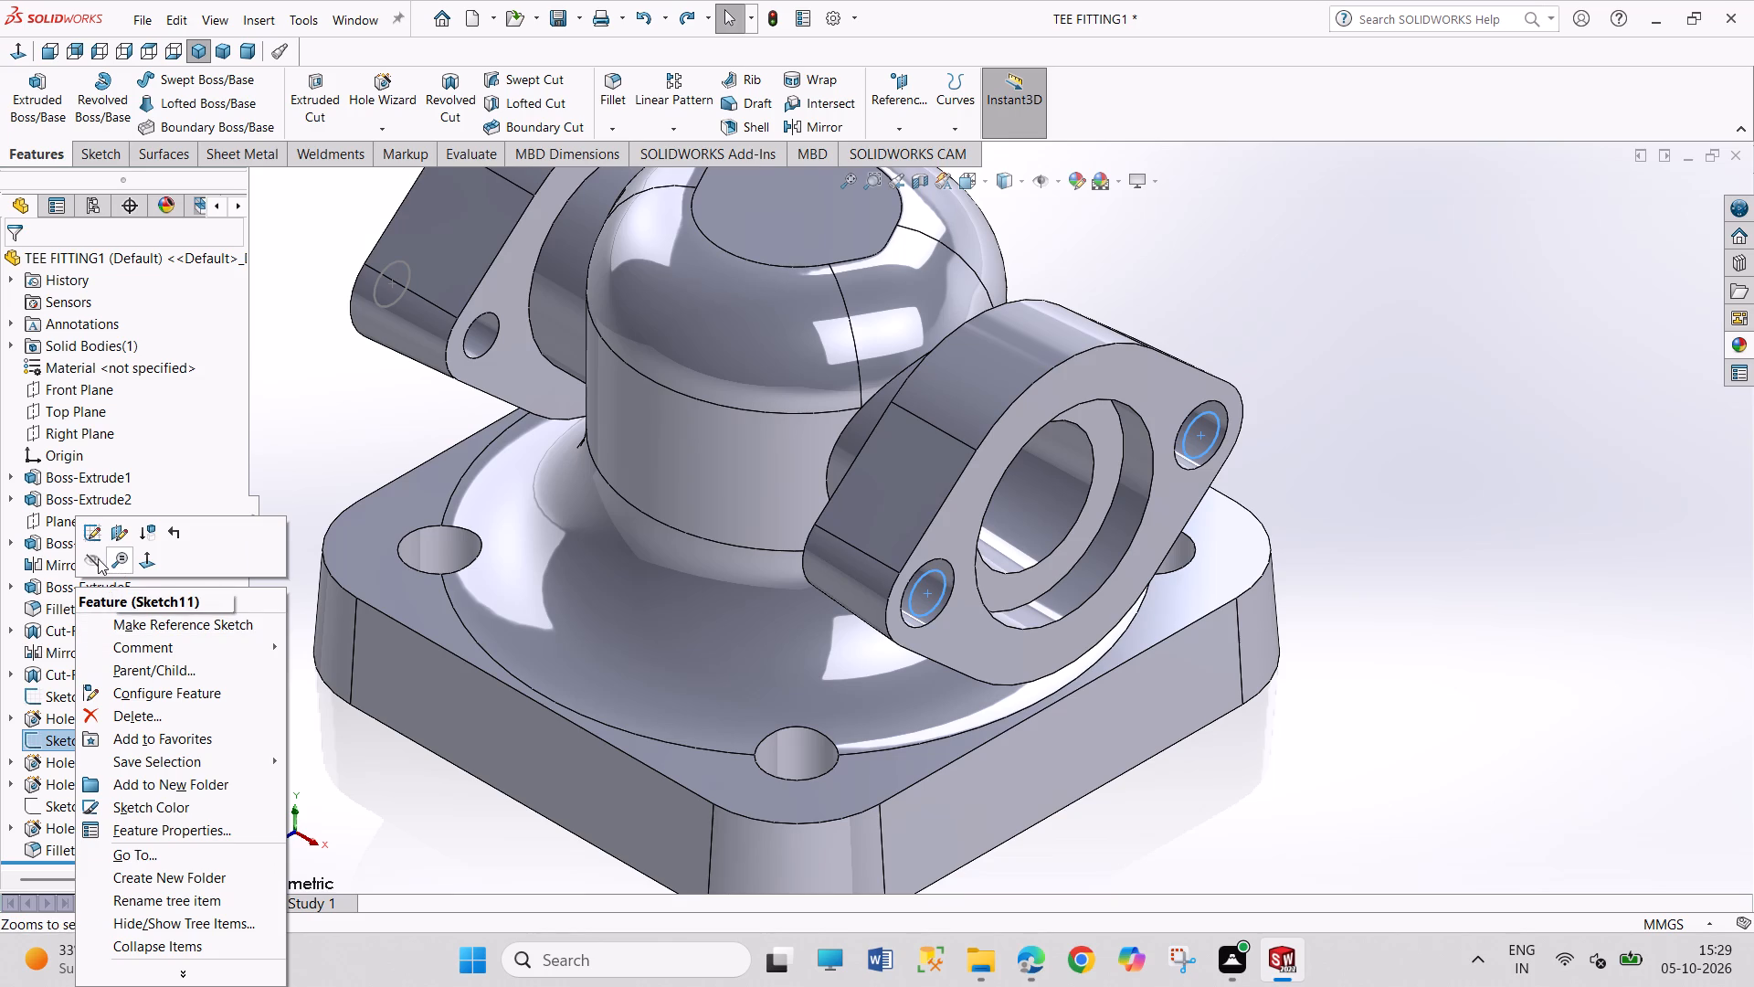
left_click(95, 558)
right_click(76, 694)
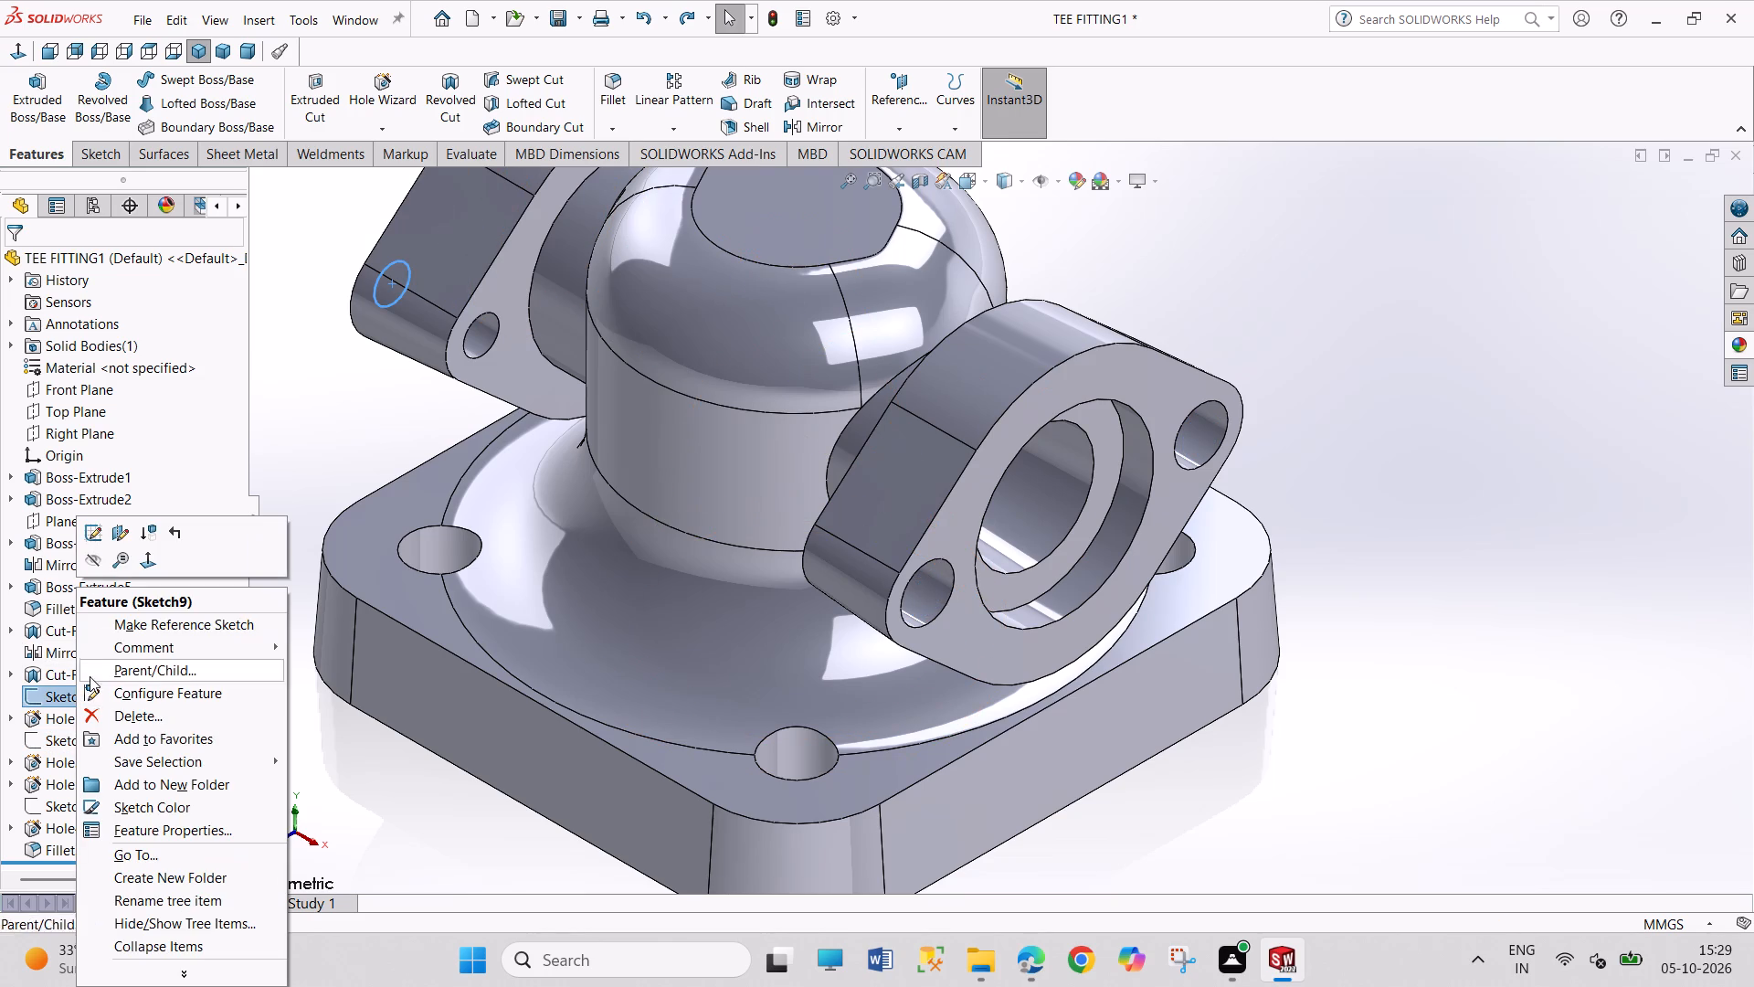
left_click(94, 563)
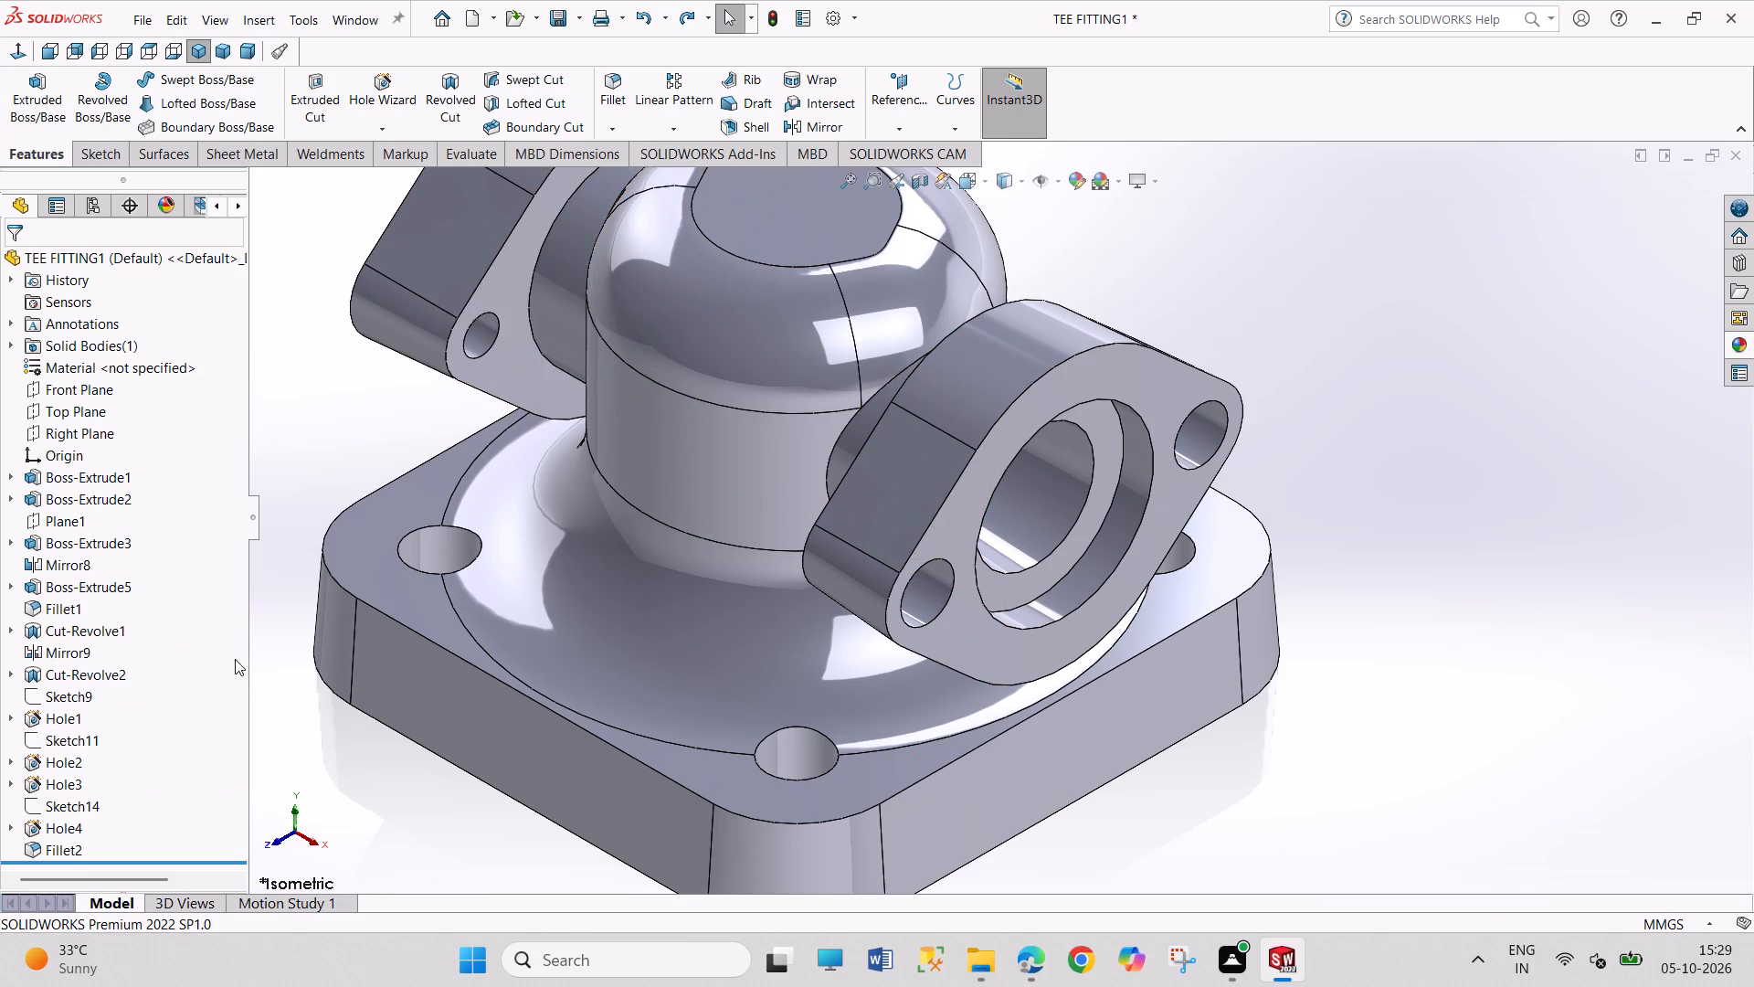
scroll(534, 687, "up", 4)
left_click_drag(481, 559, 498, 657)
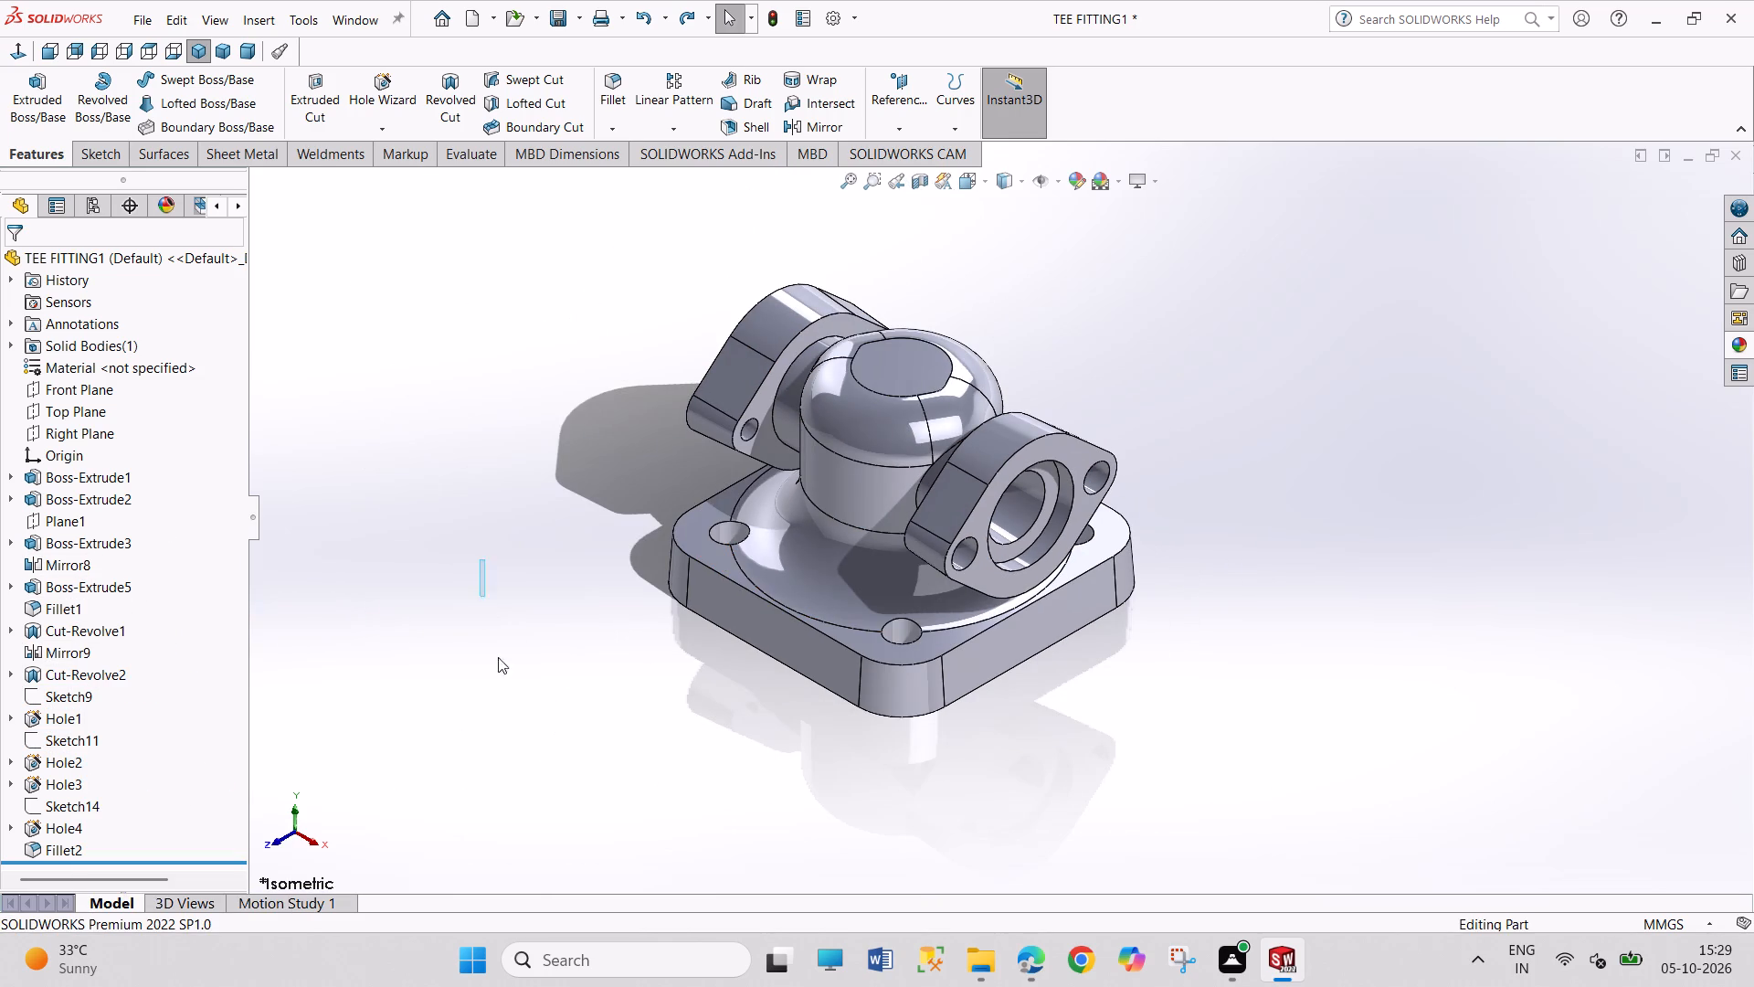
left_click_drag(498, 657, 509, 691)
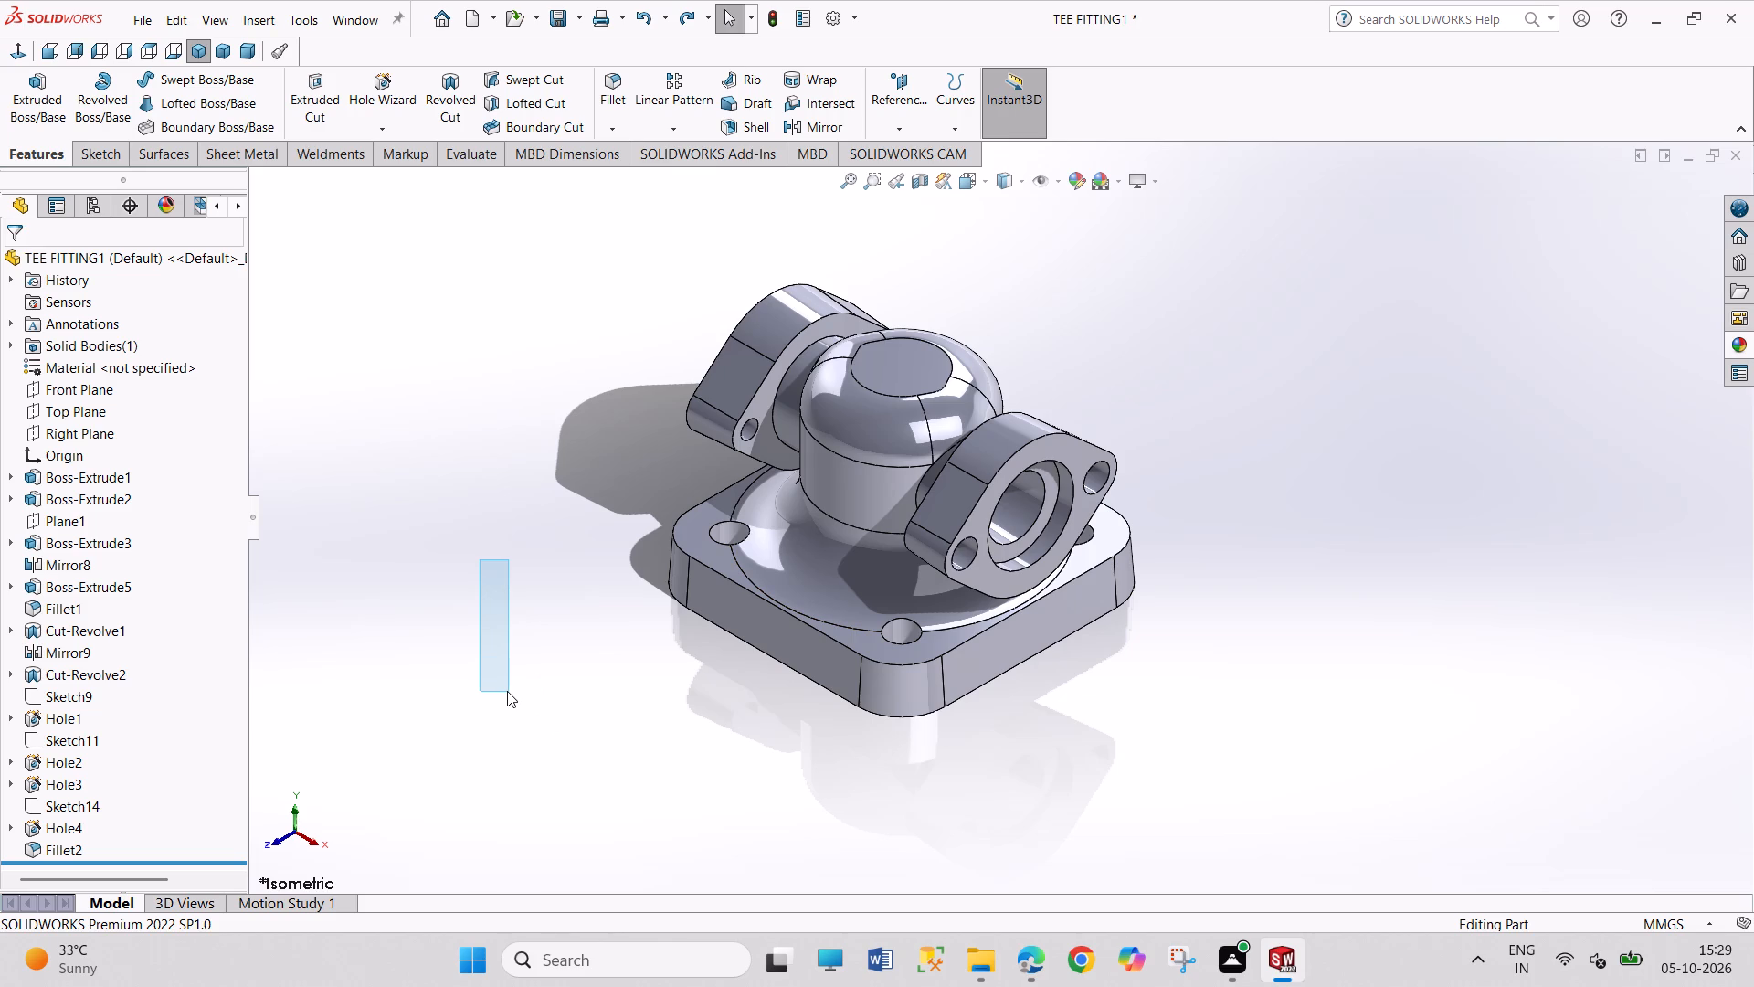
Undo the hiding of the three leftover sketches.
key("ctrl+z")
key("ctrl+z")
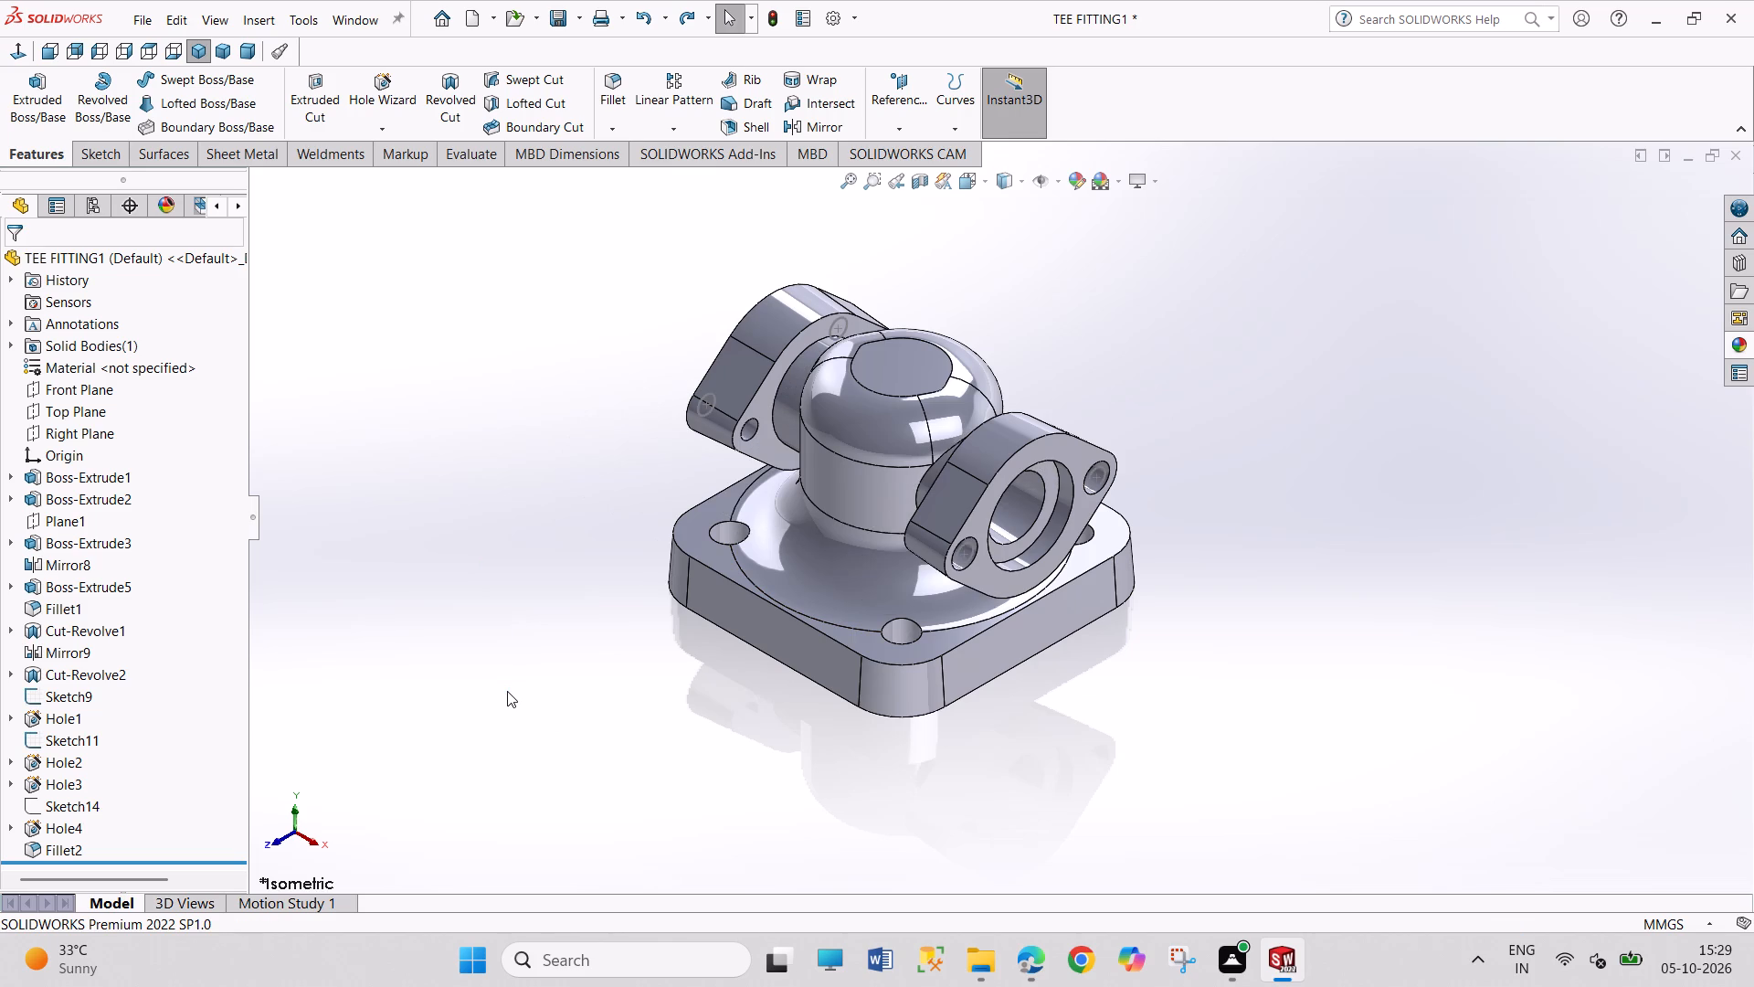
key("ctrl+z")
Save the TEE FITTING1 part.
key("ctrl+s")
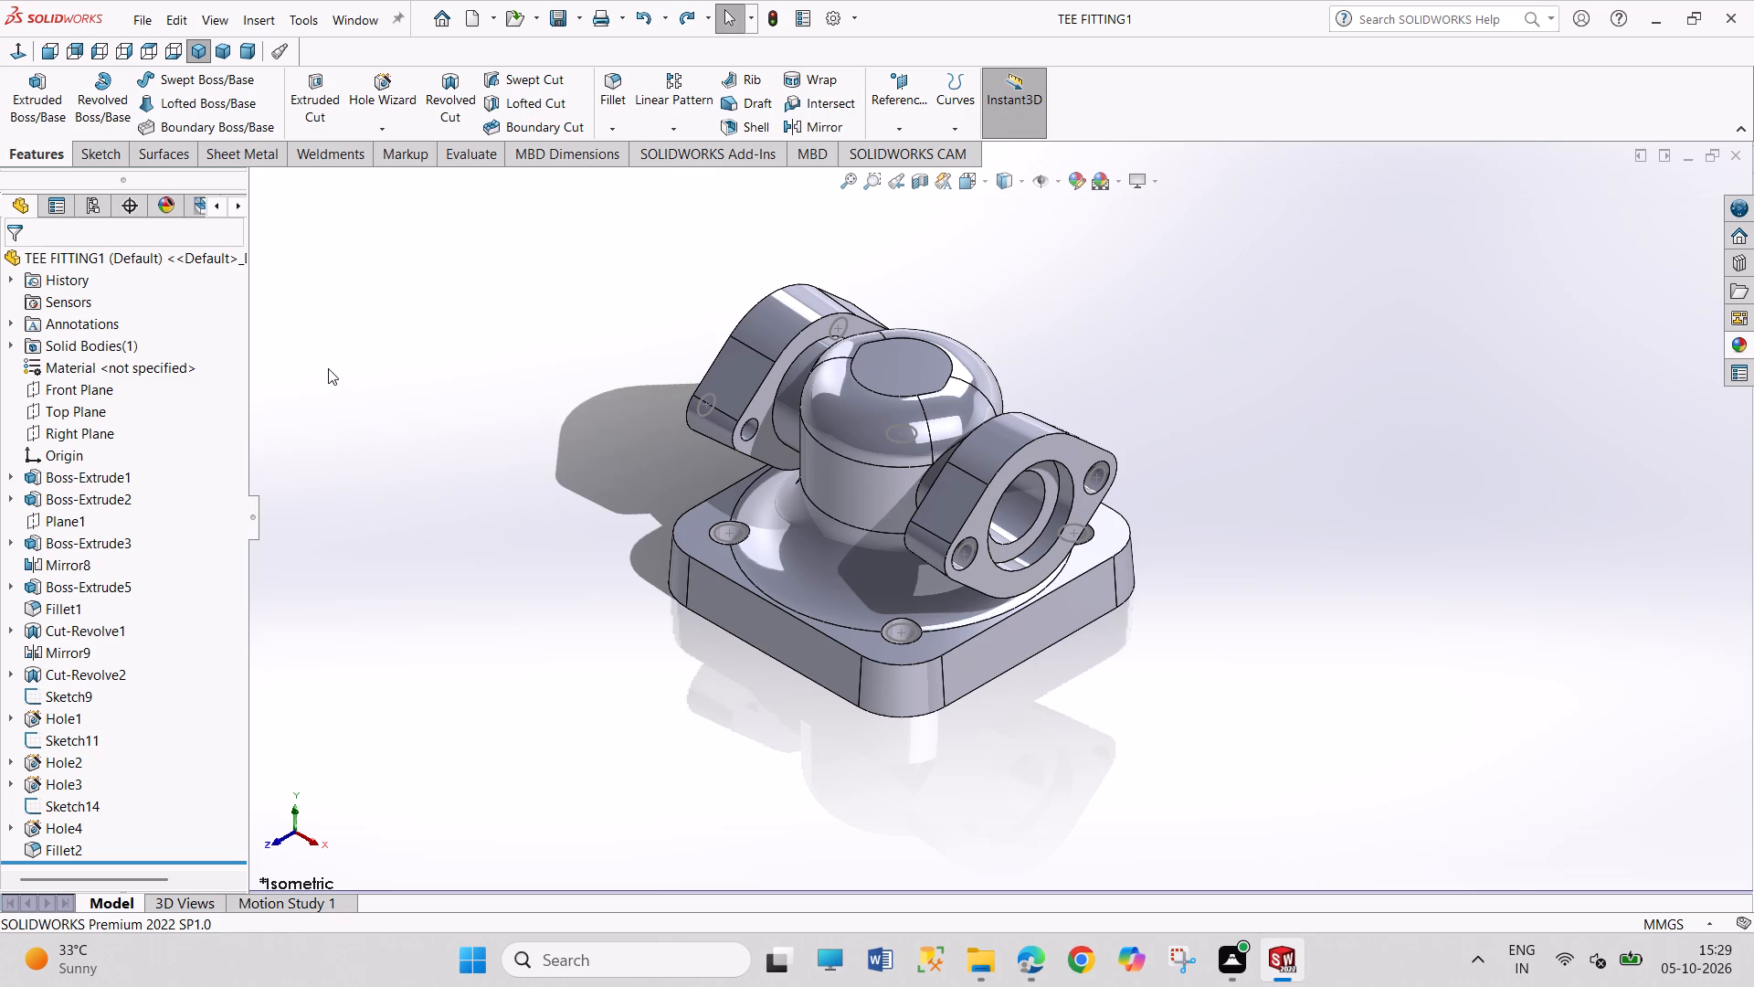
Create a new drawing document with the A4 (ANSI) Landscape sheet format.
left_click(145, 19)
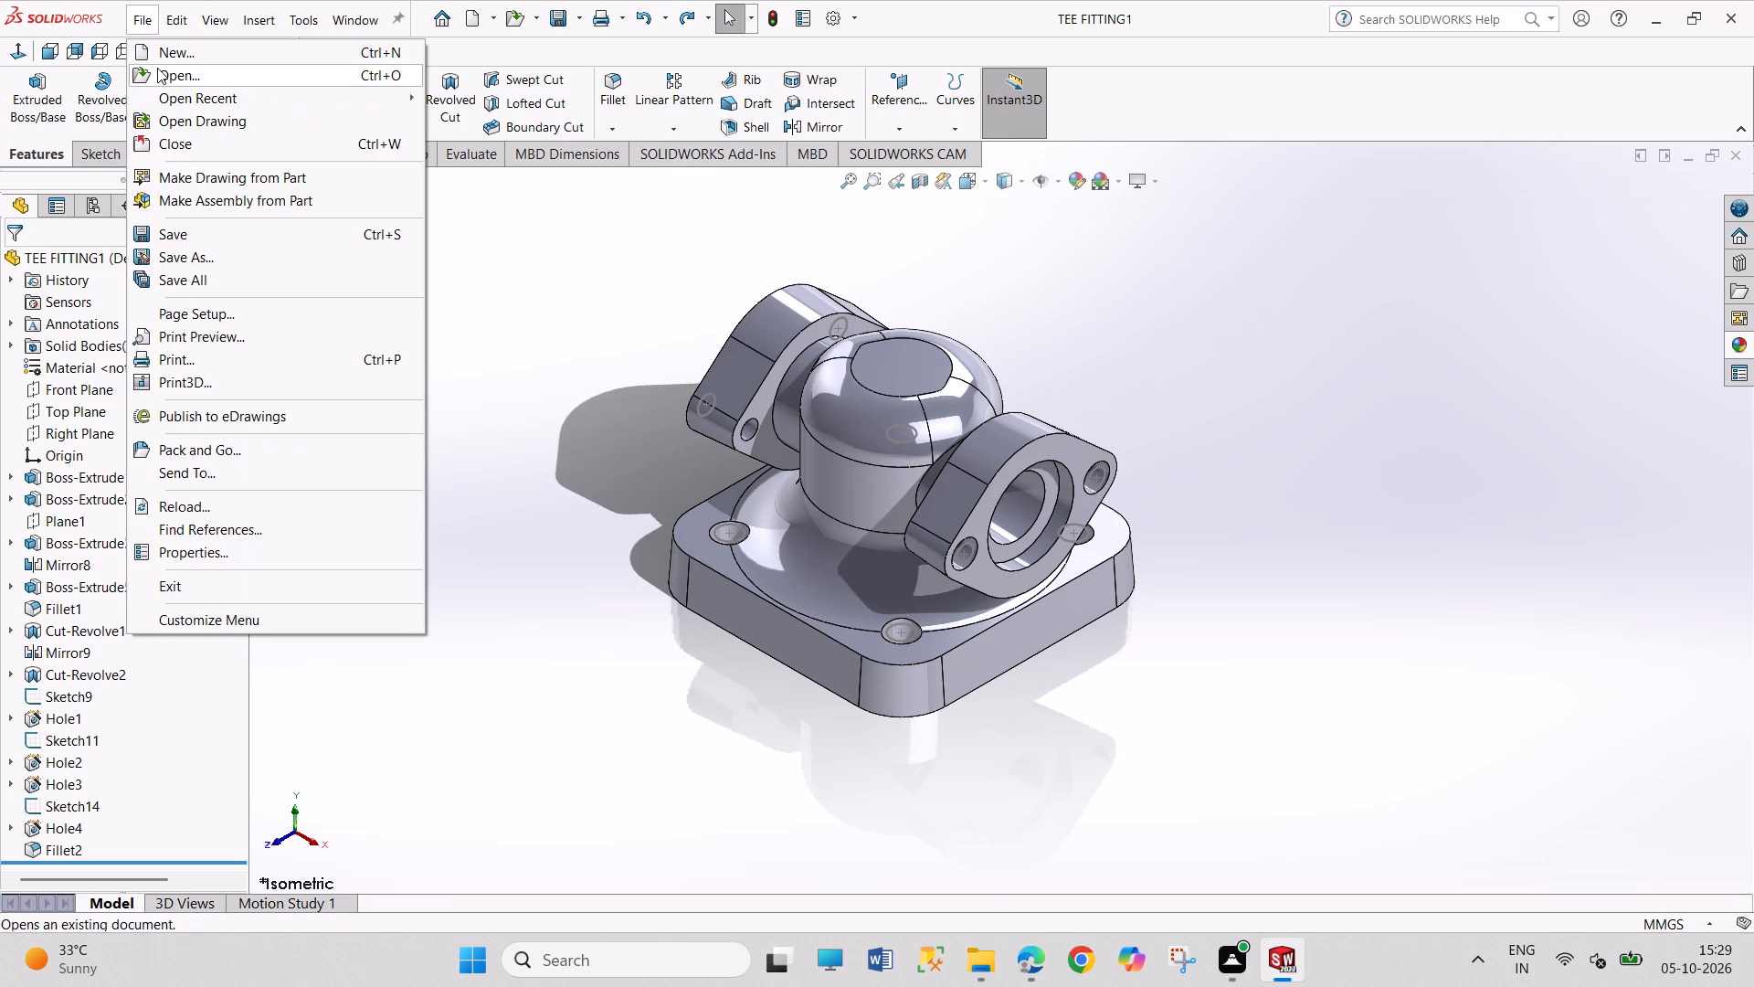
left_click(172, 52)
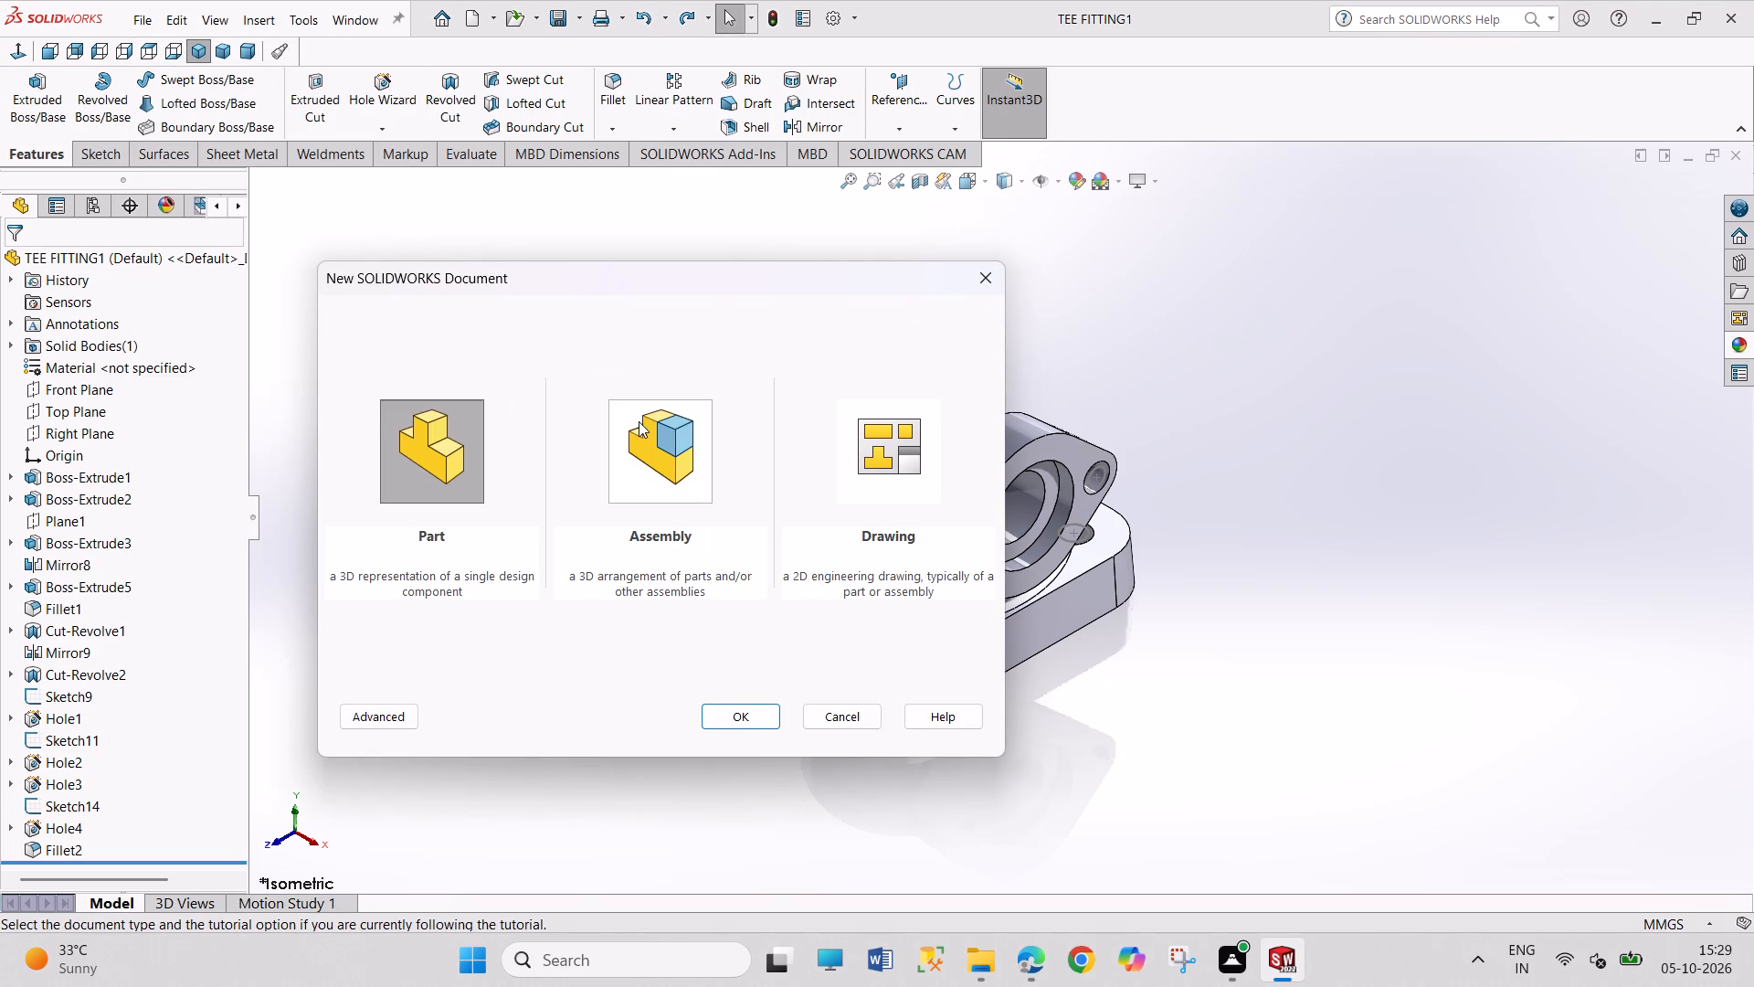
left_click(639, 421)
left_click(924, 458)
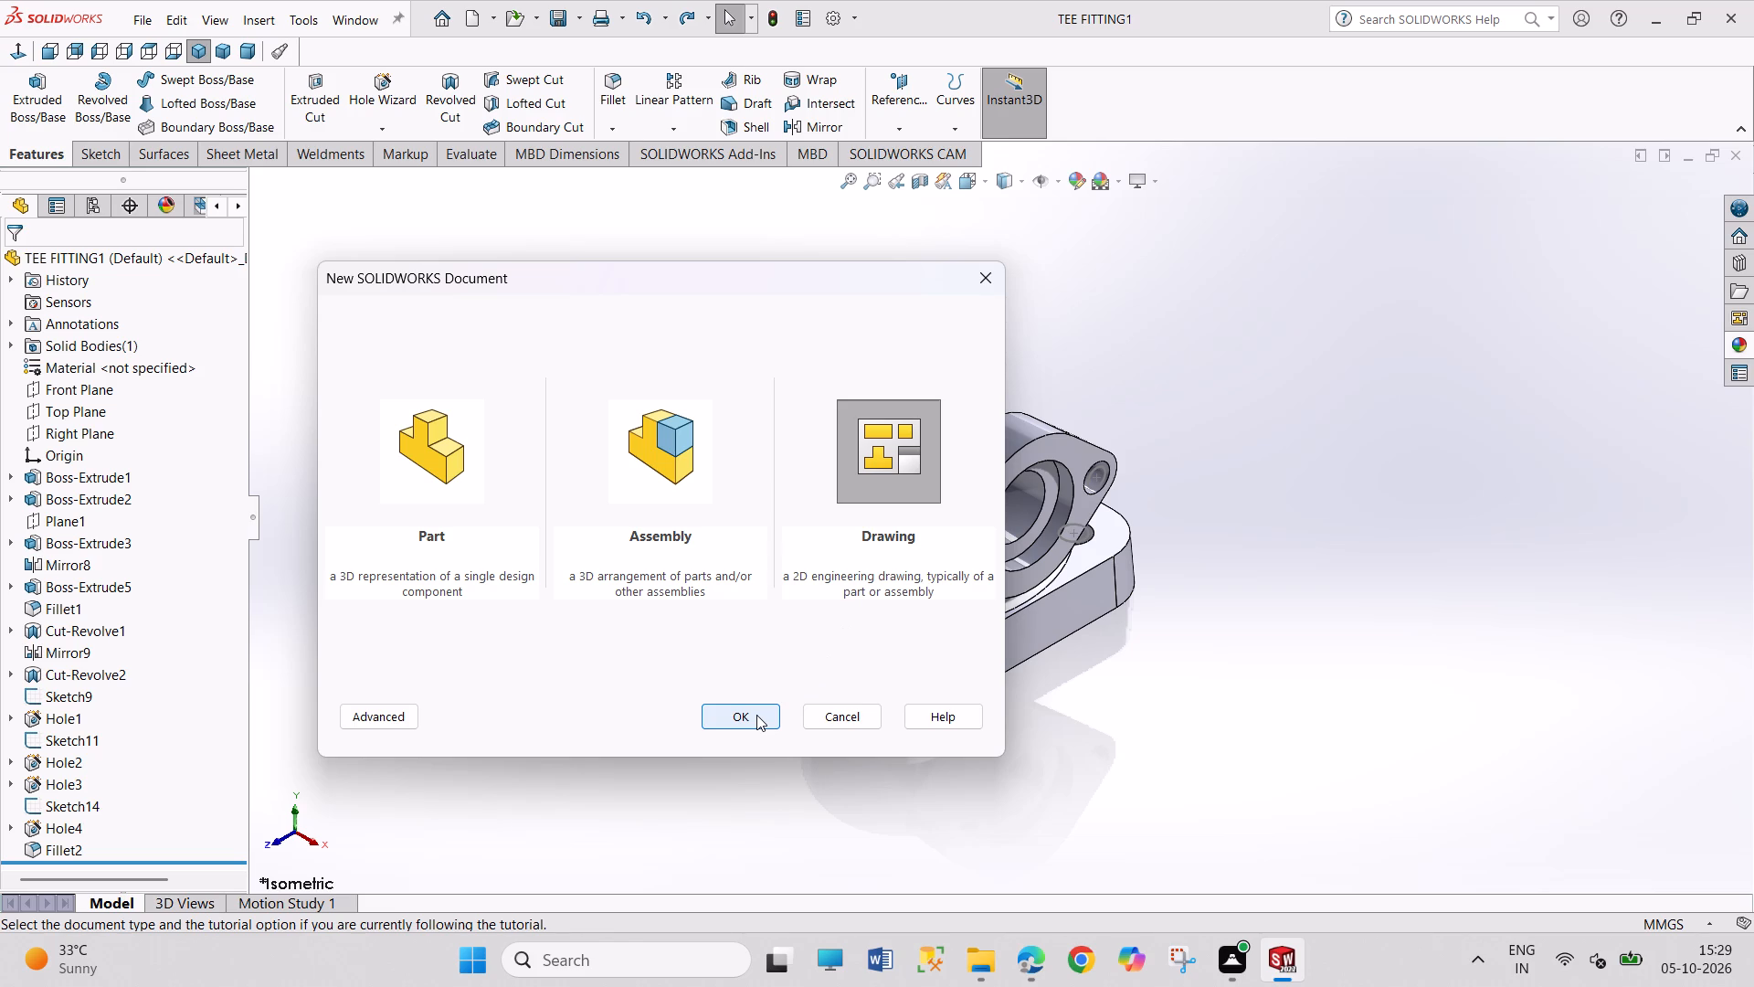
left_click(756, 715)
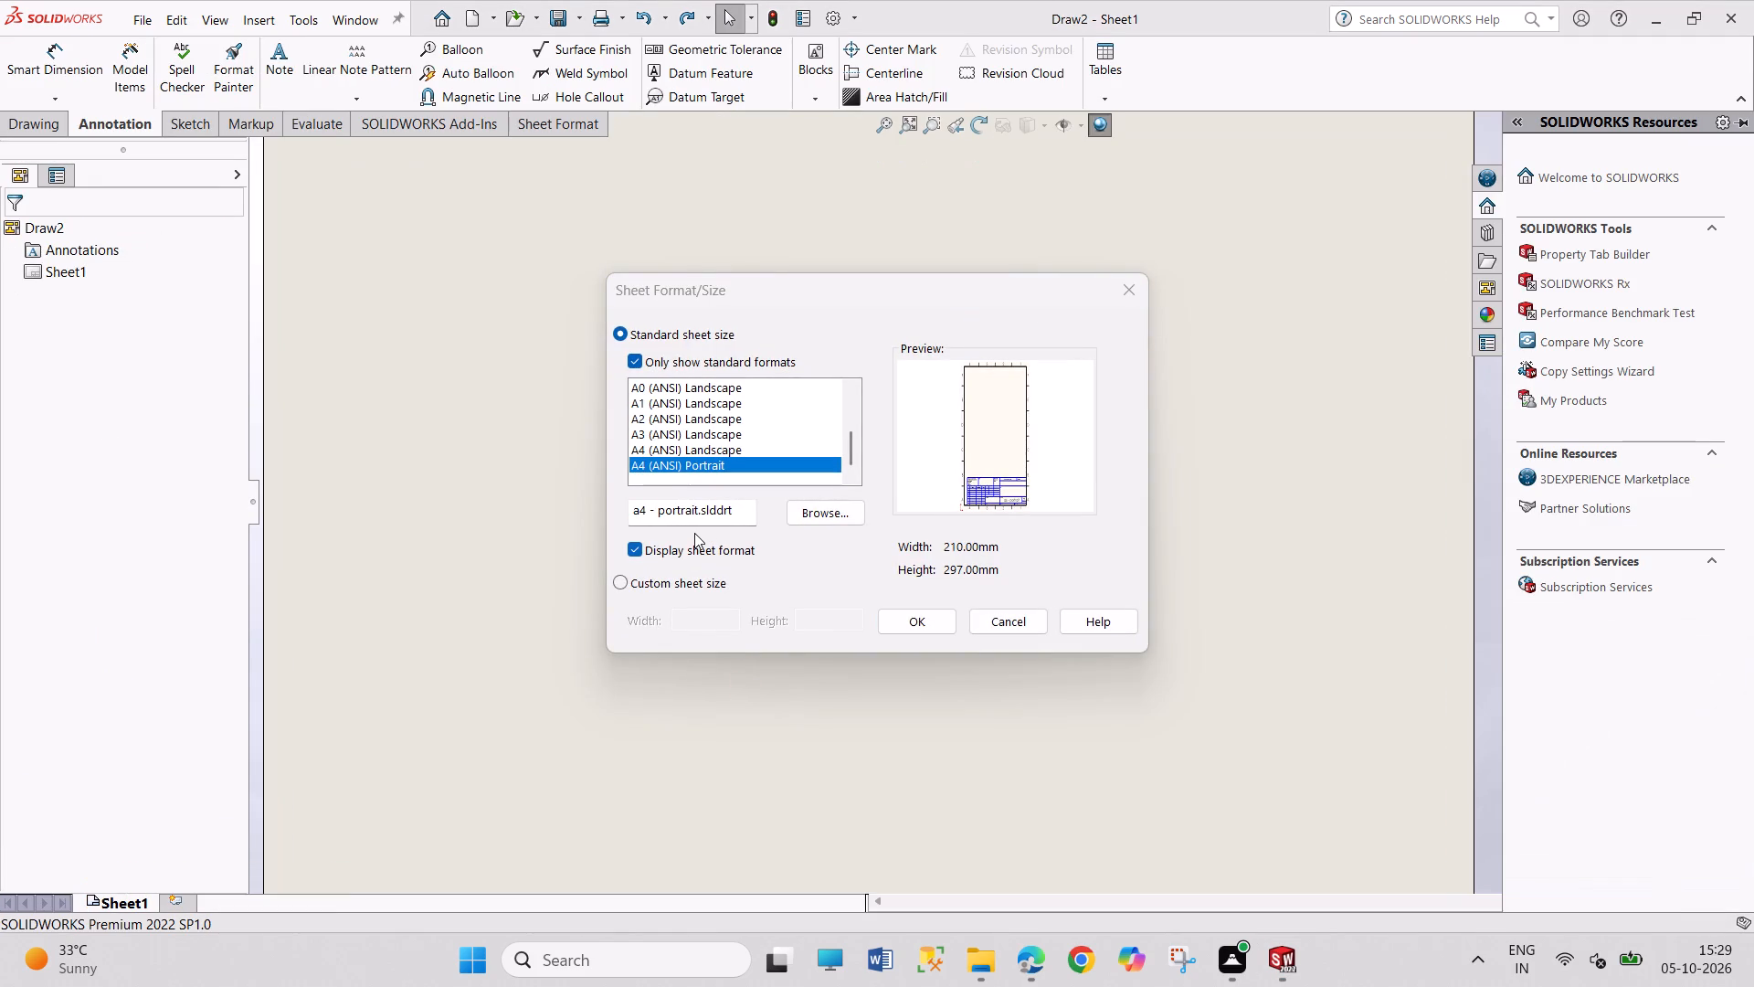
left_click(751, 439)
left_click(755, 452)
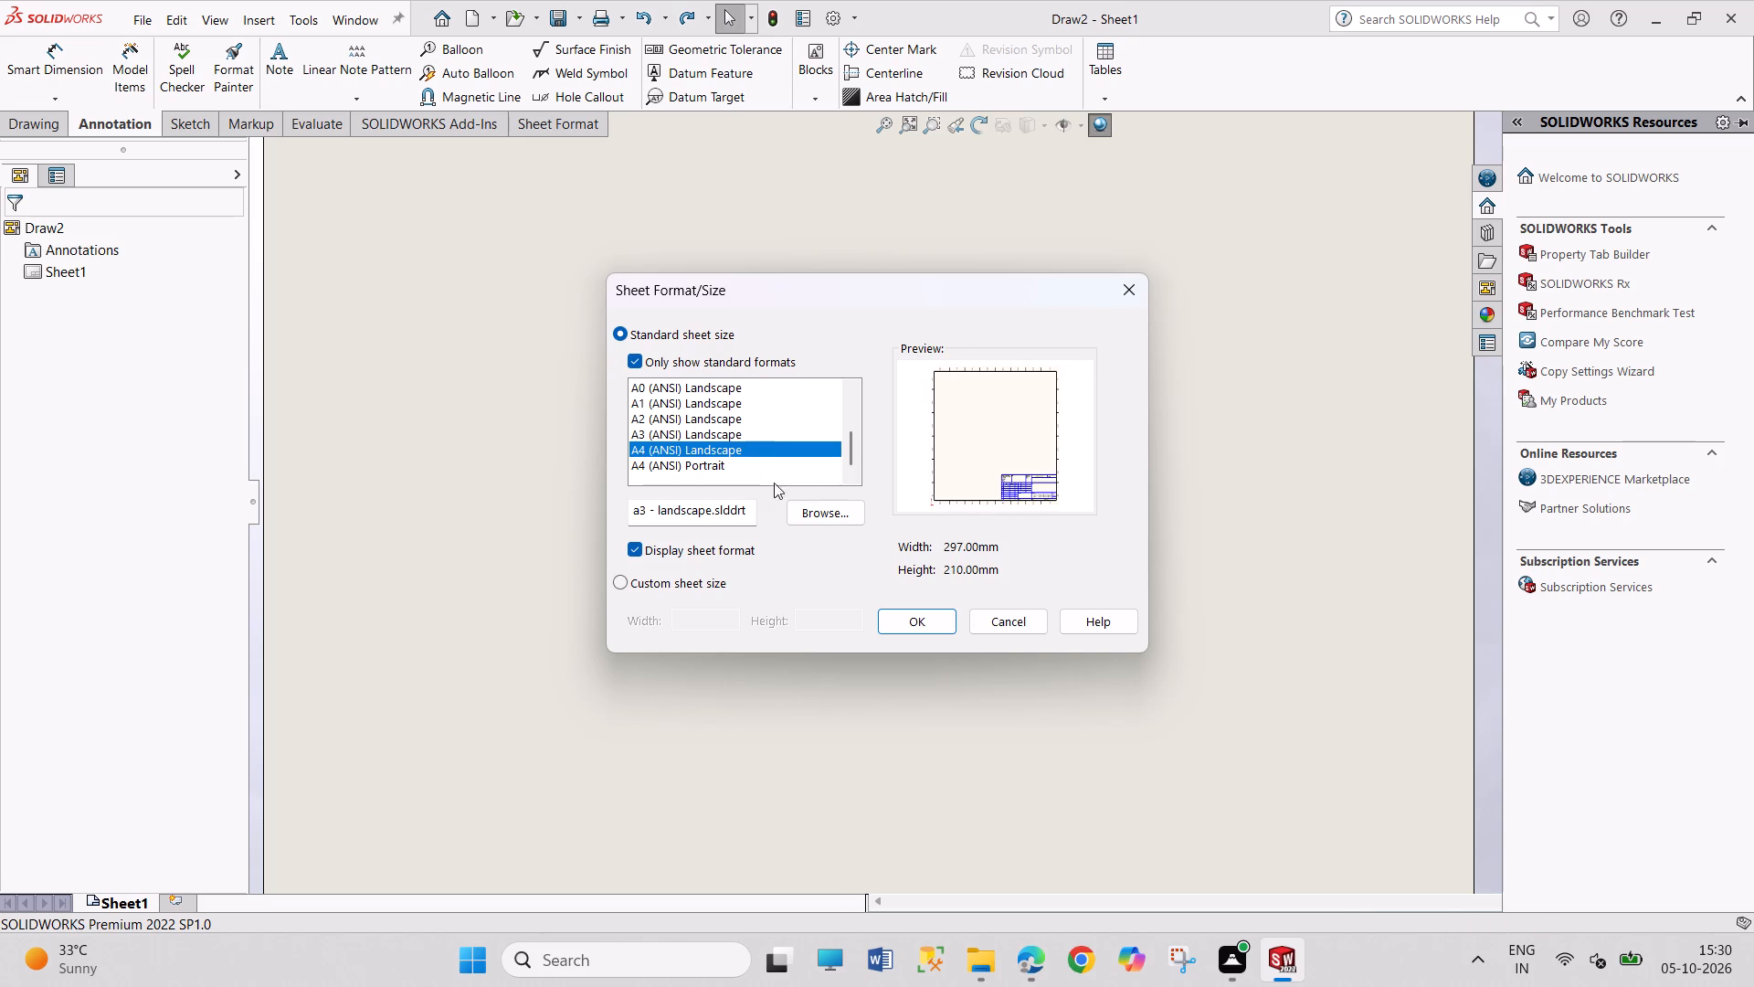
left_click(925, 616)
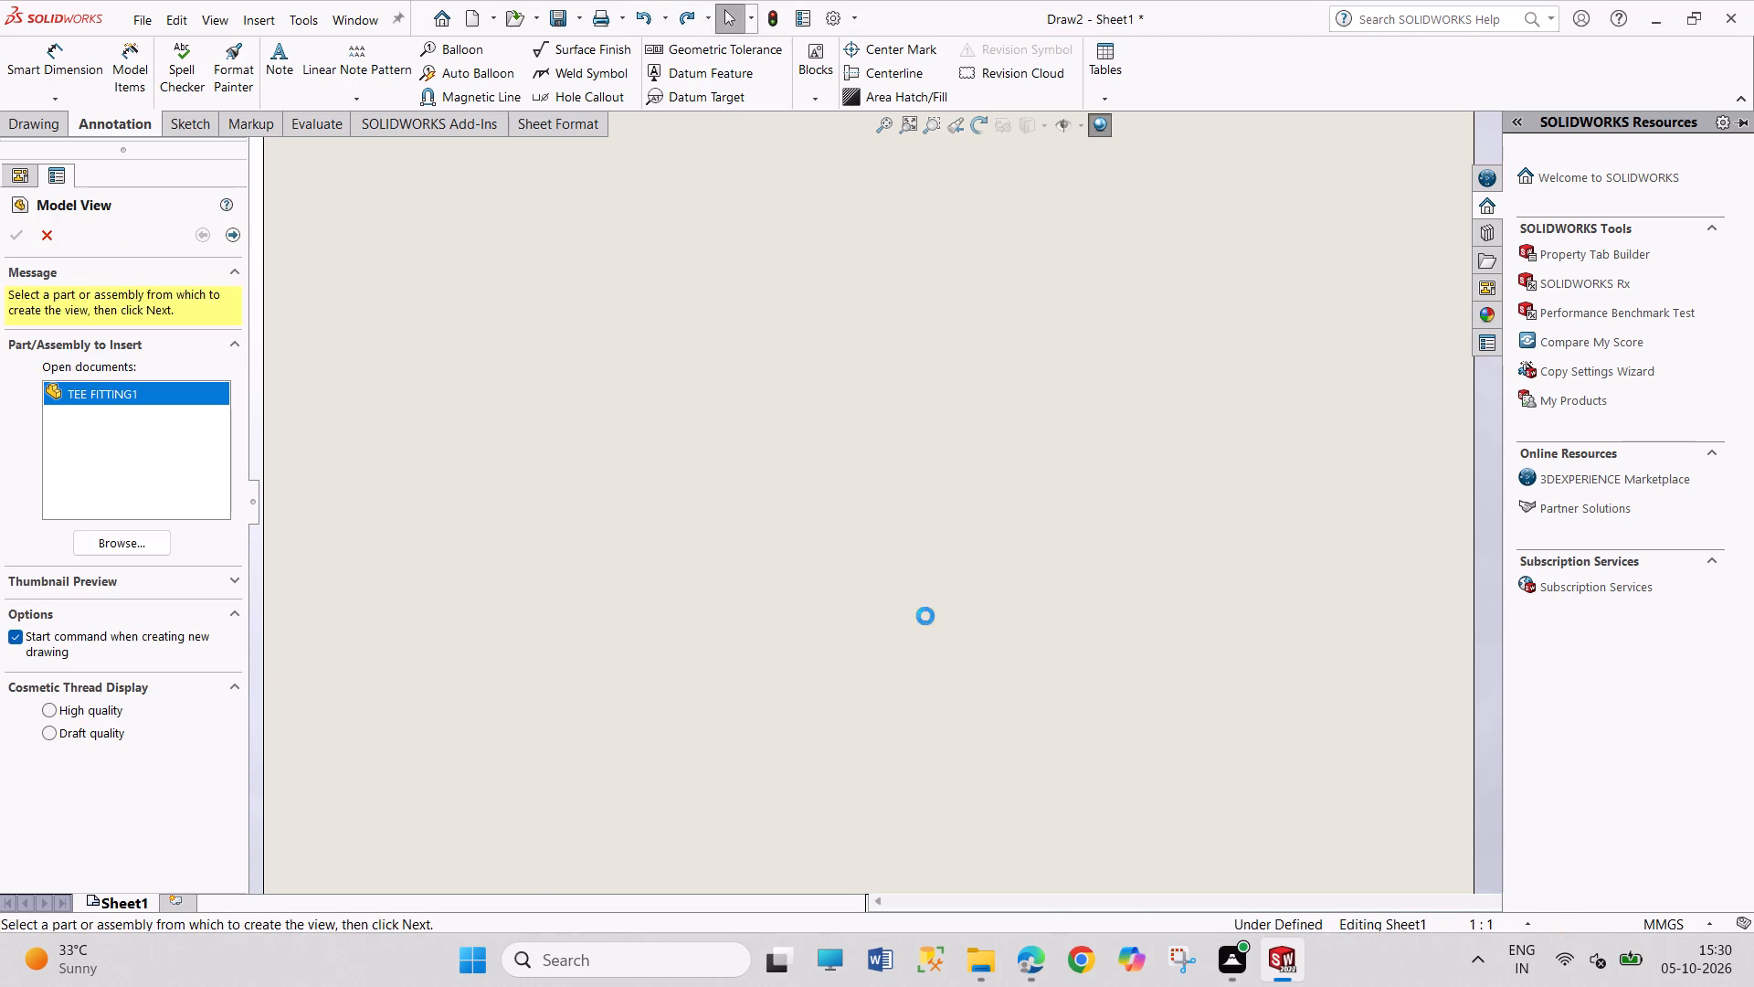
Set up a front model view of TEE FITTING1 with preview turned on and a custom scale of 1:3.
double_click(164, 392)
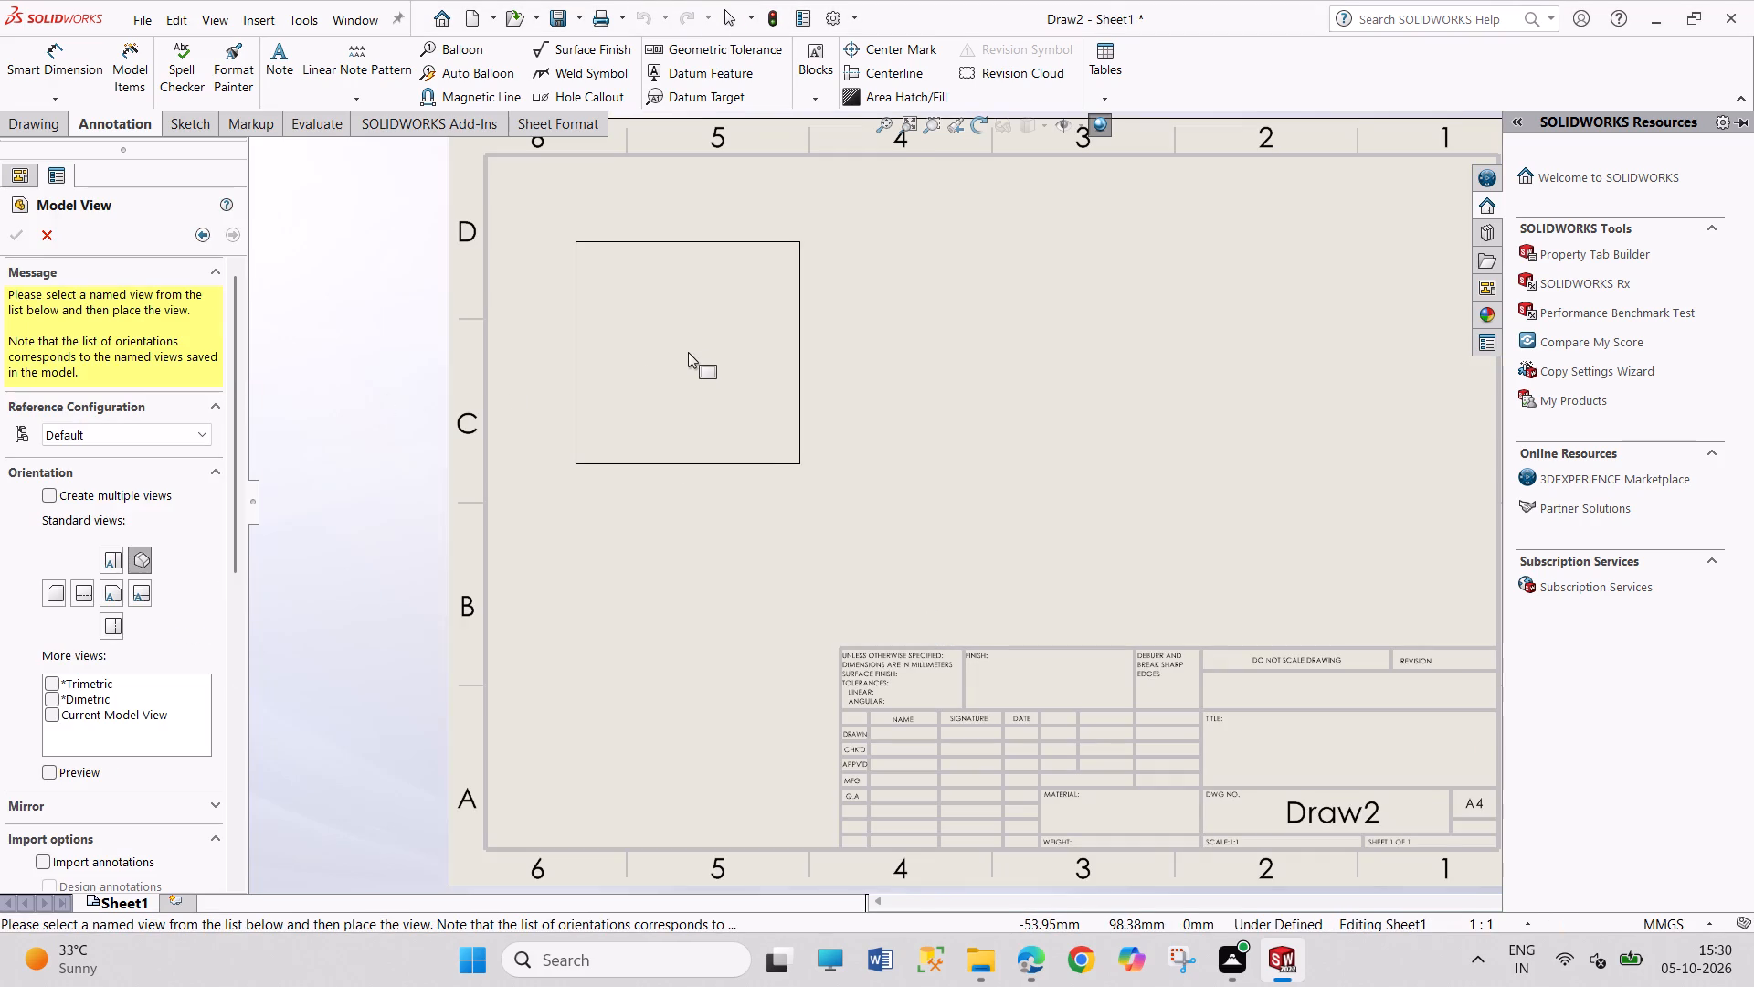
left_click(115, 600)
left_click_drag(236, 568, 259, 664)
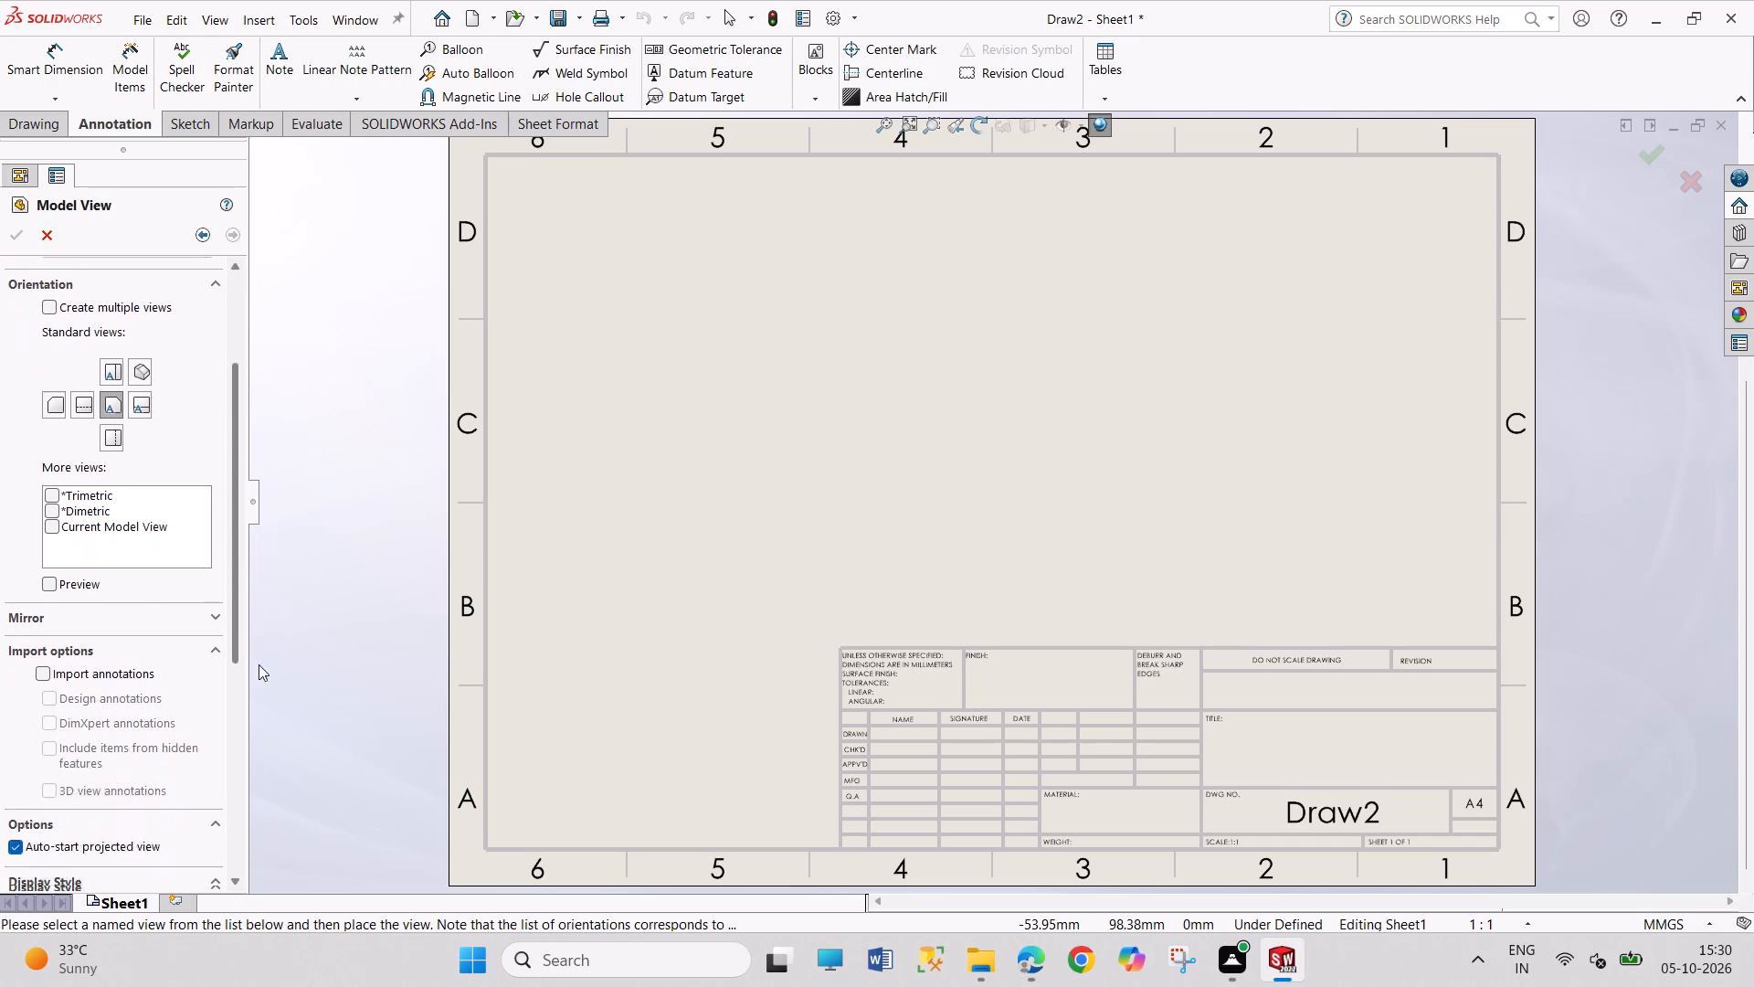
left_click_drag(259, 664, 264, 688)
left_click(53, 526)
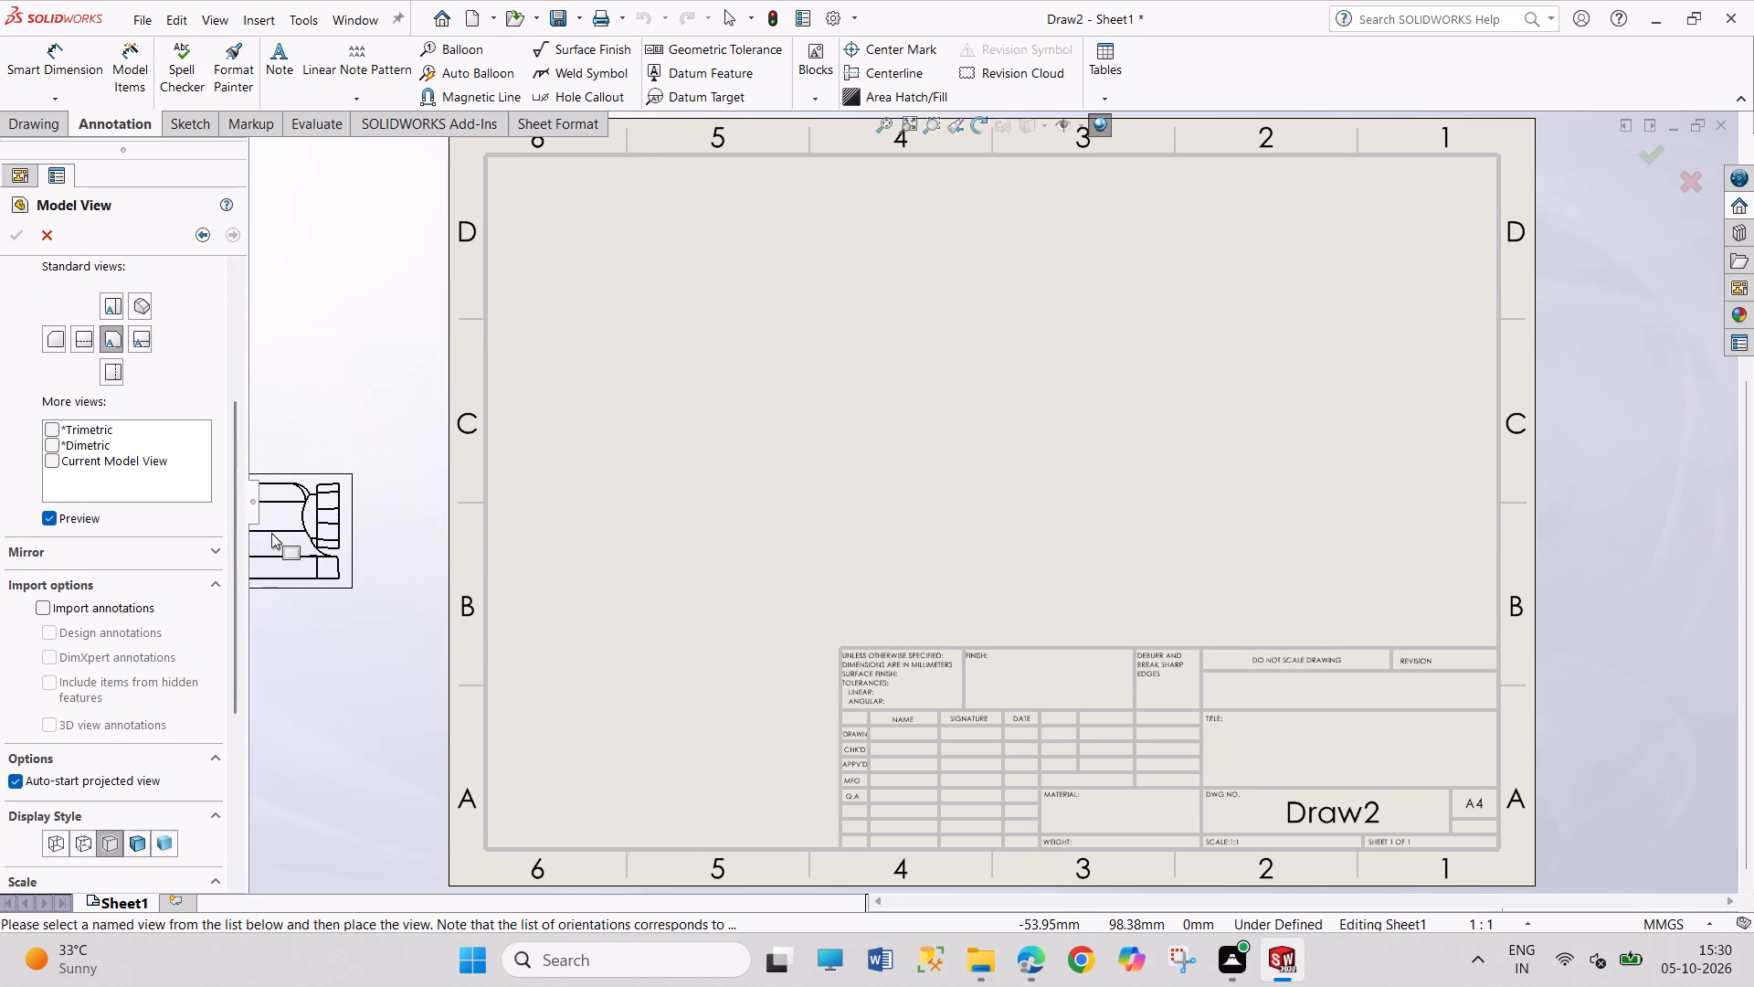
left_click_drag(238, 532, 267, 725)
left_click(95, 607)
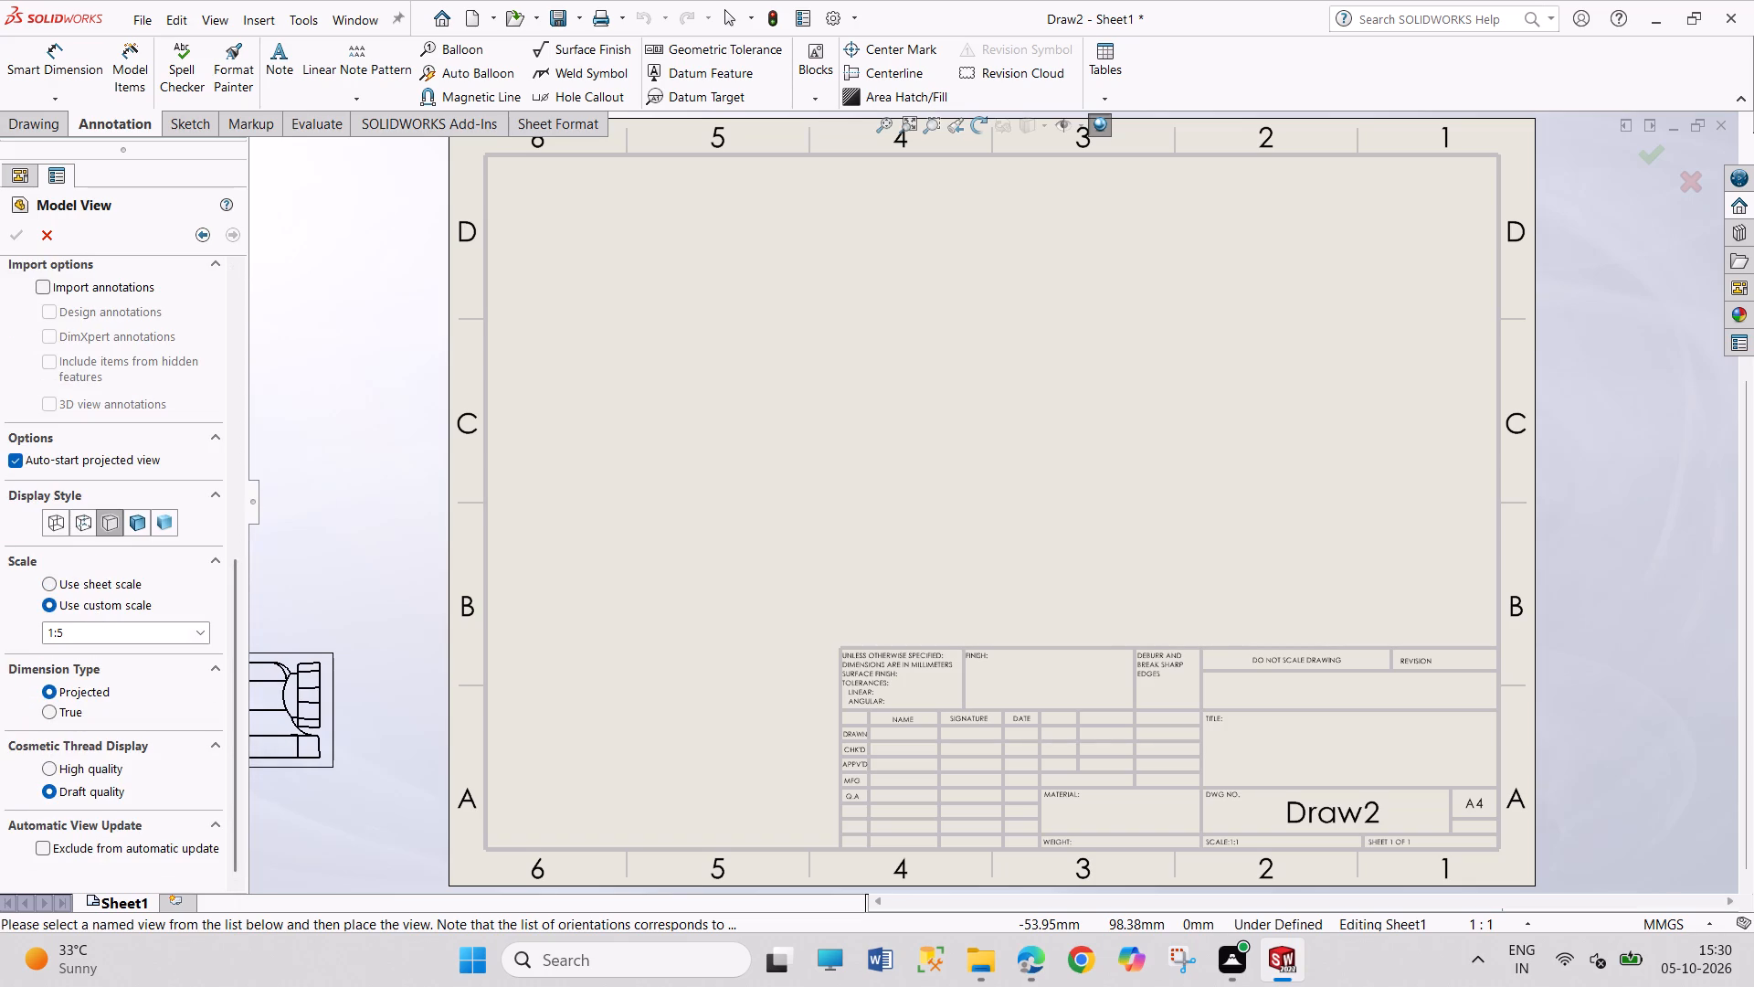
left_click(92, 627)
left_click(92, 627)
left_click(92, 627)
key("BackSpace")
key("3")
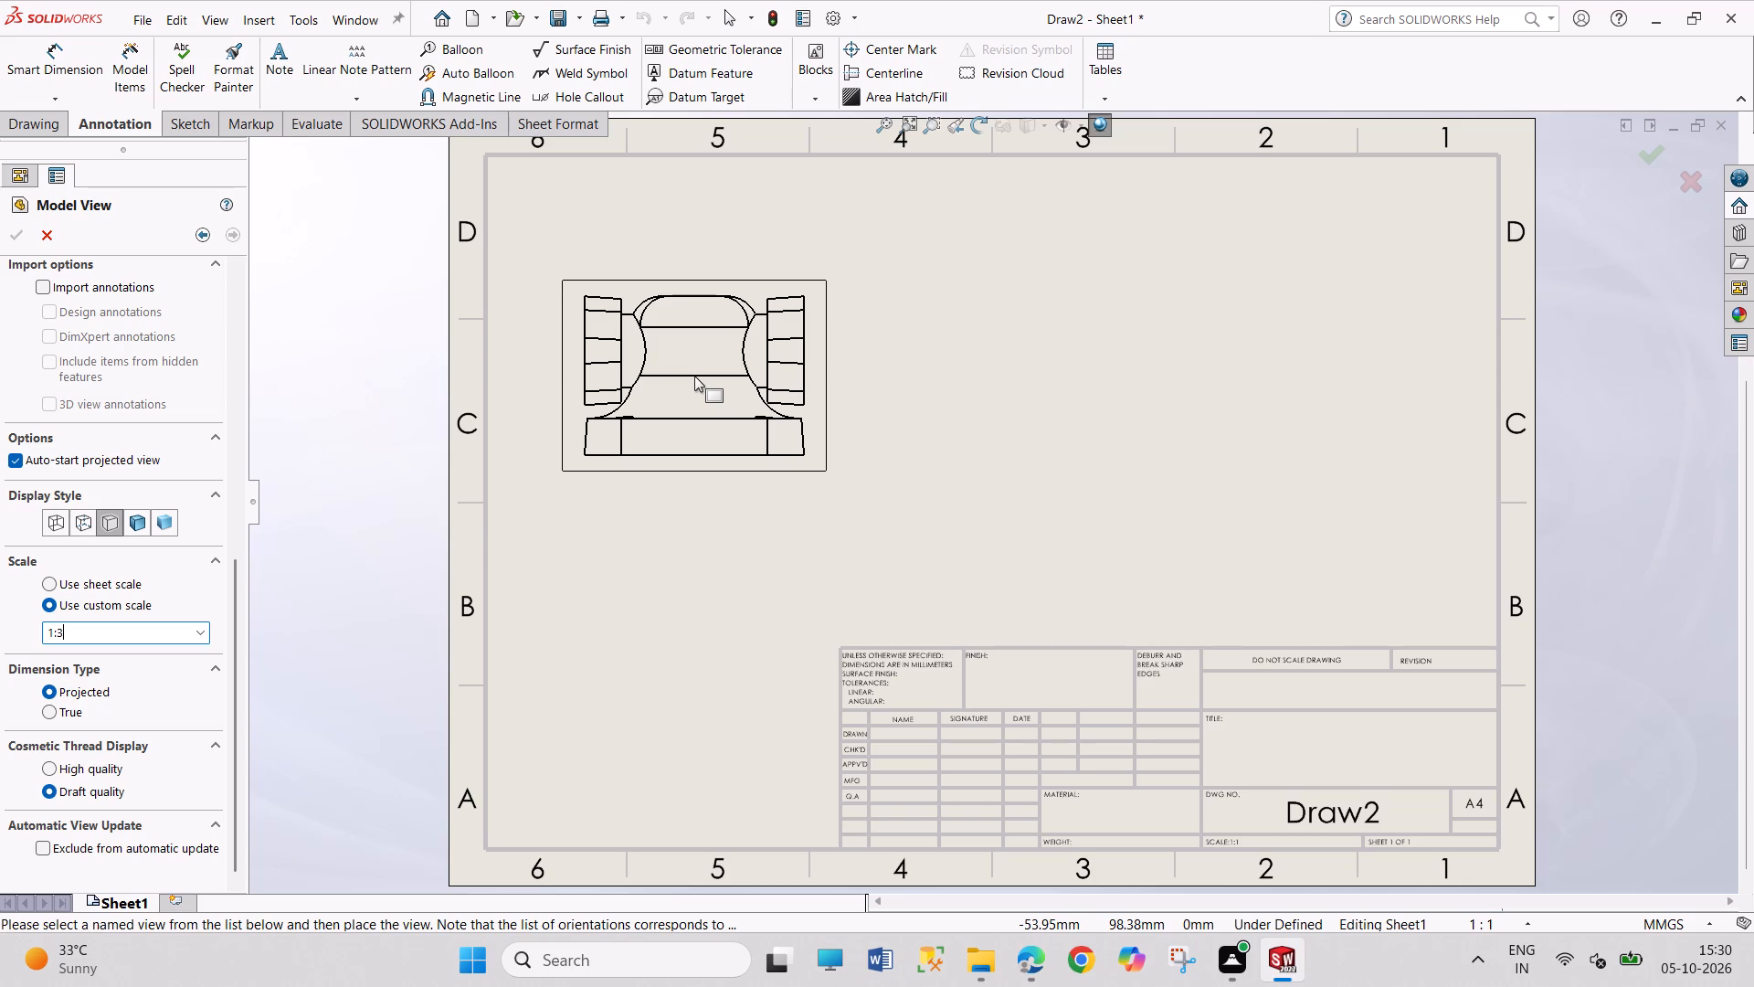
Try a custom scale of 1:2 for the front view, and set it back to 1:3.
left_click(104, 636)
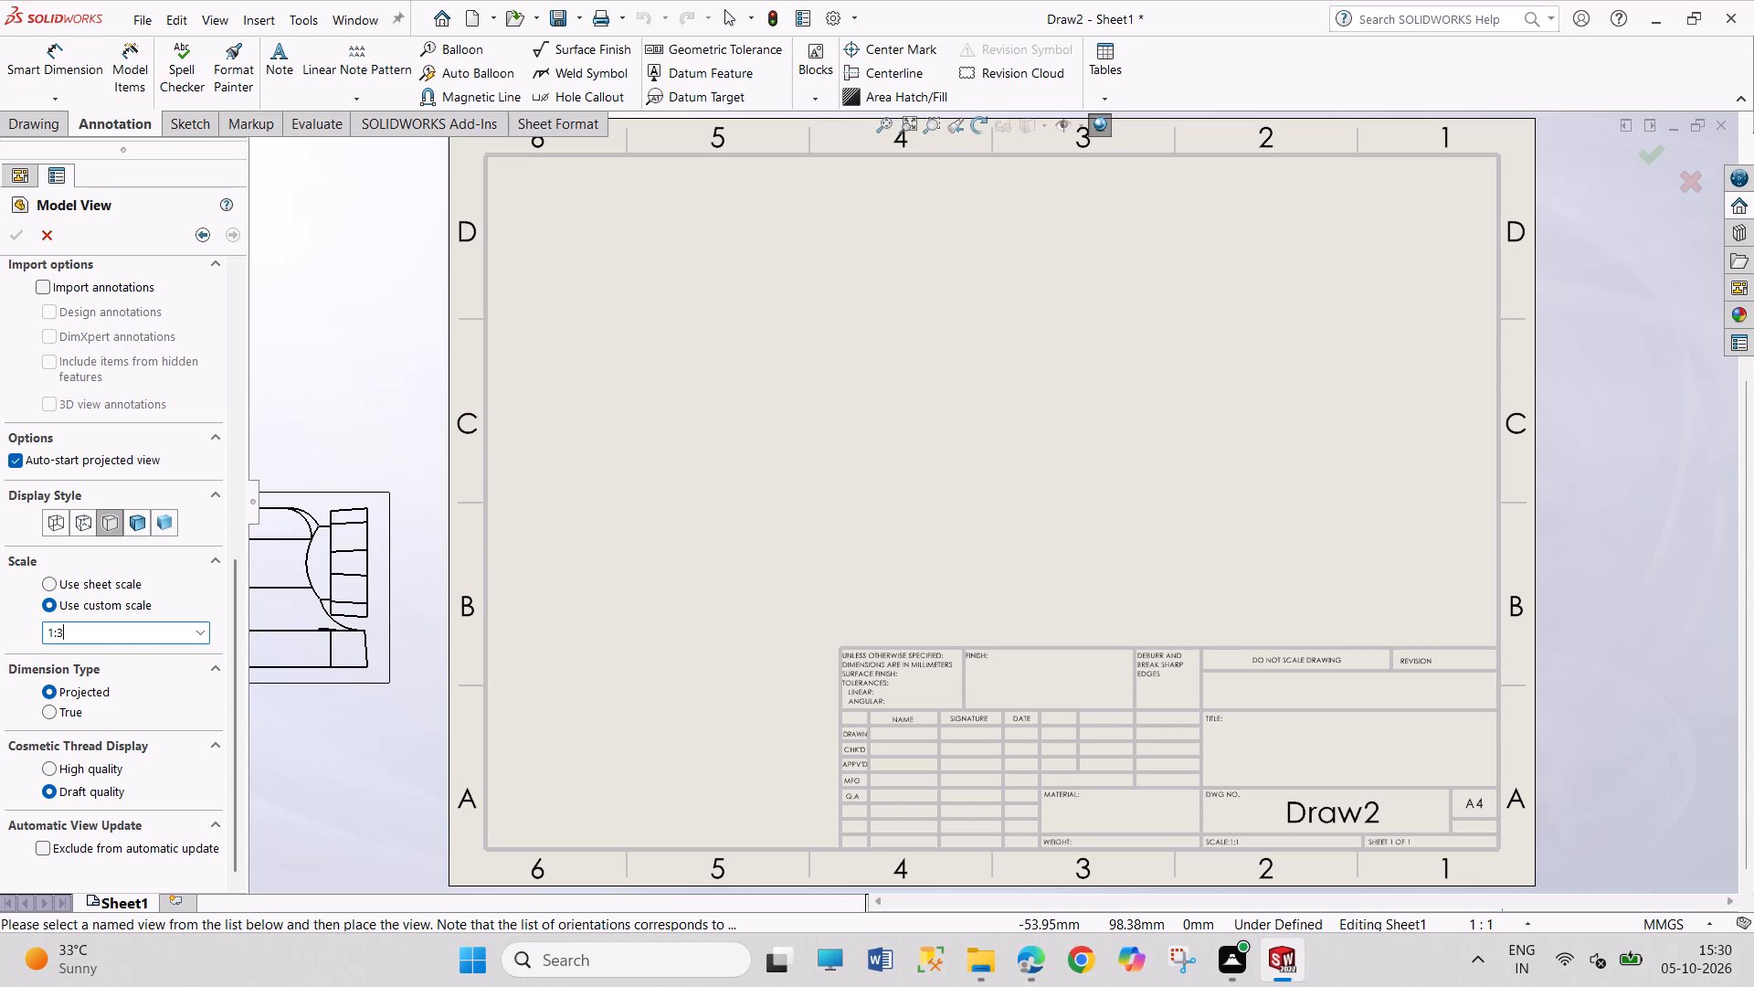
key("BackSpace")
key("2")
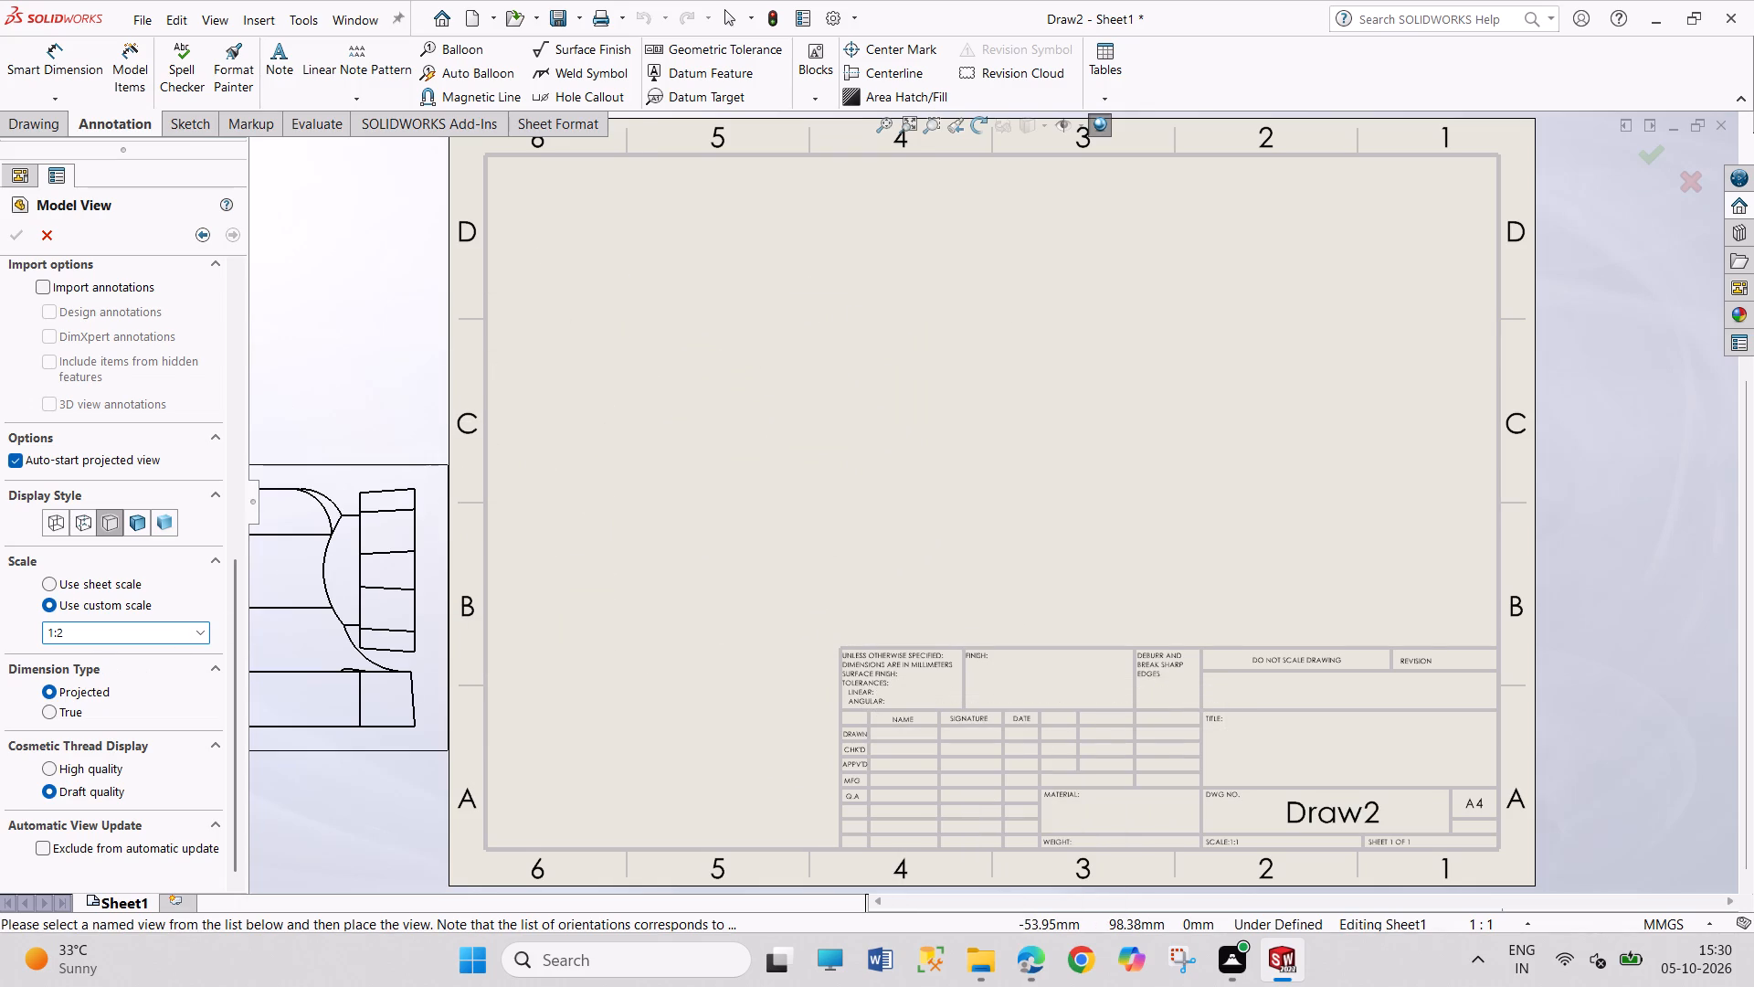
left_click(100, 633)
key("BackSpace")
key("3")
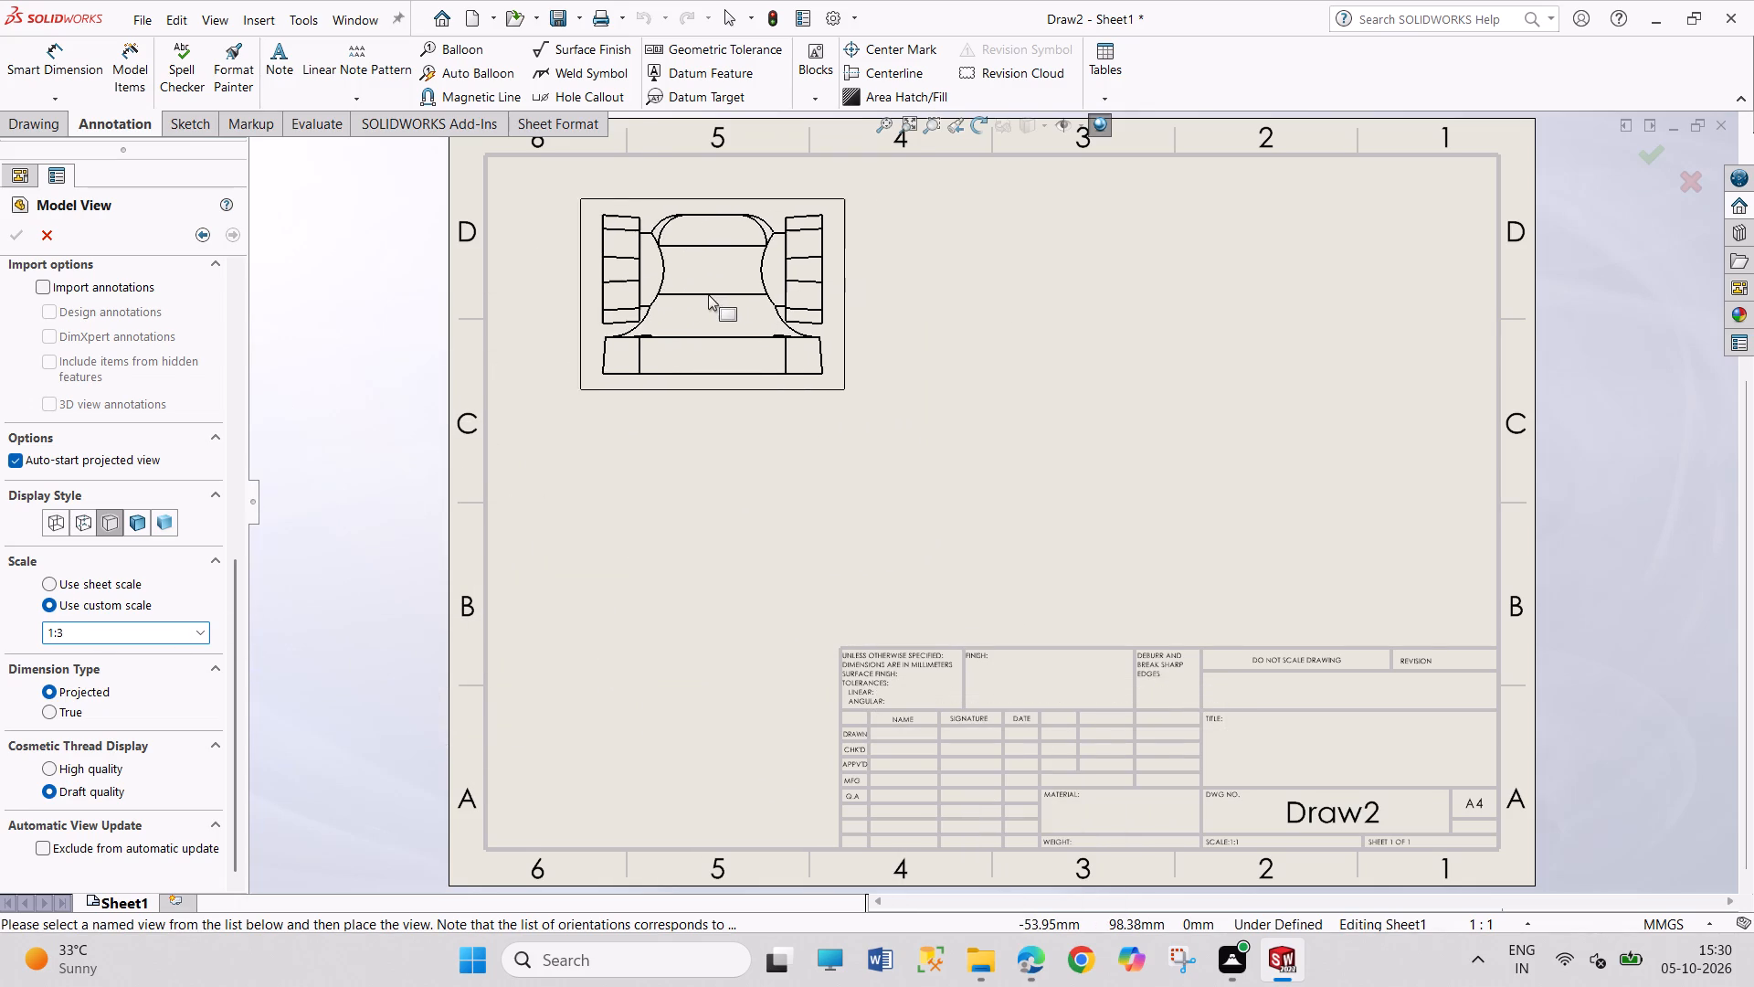
Place the front view in the sheet's upper left area, with a projected side view to its right and a projected bottom view below.
left_click(691, 292)
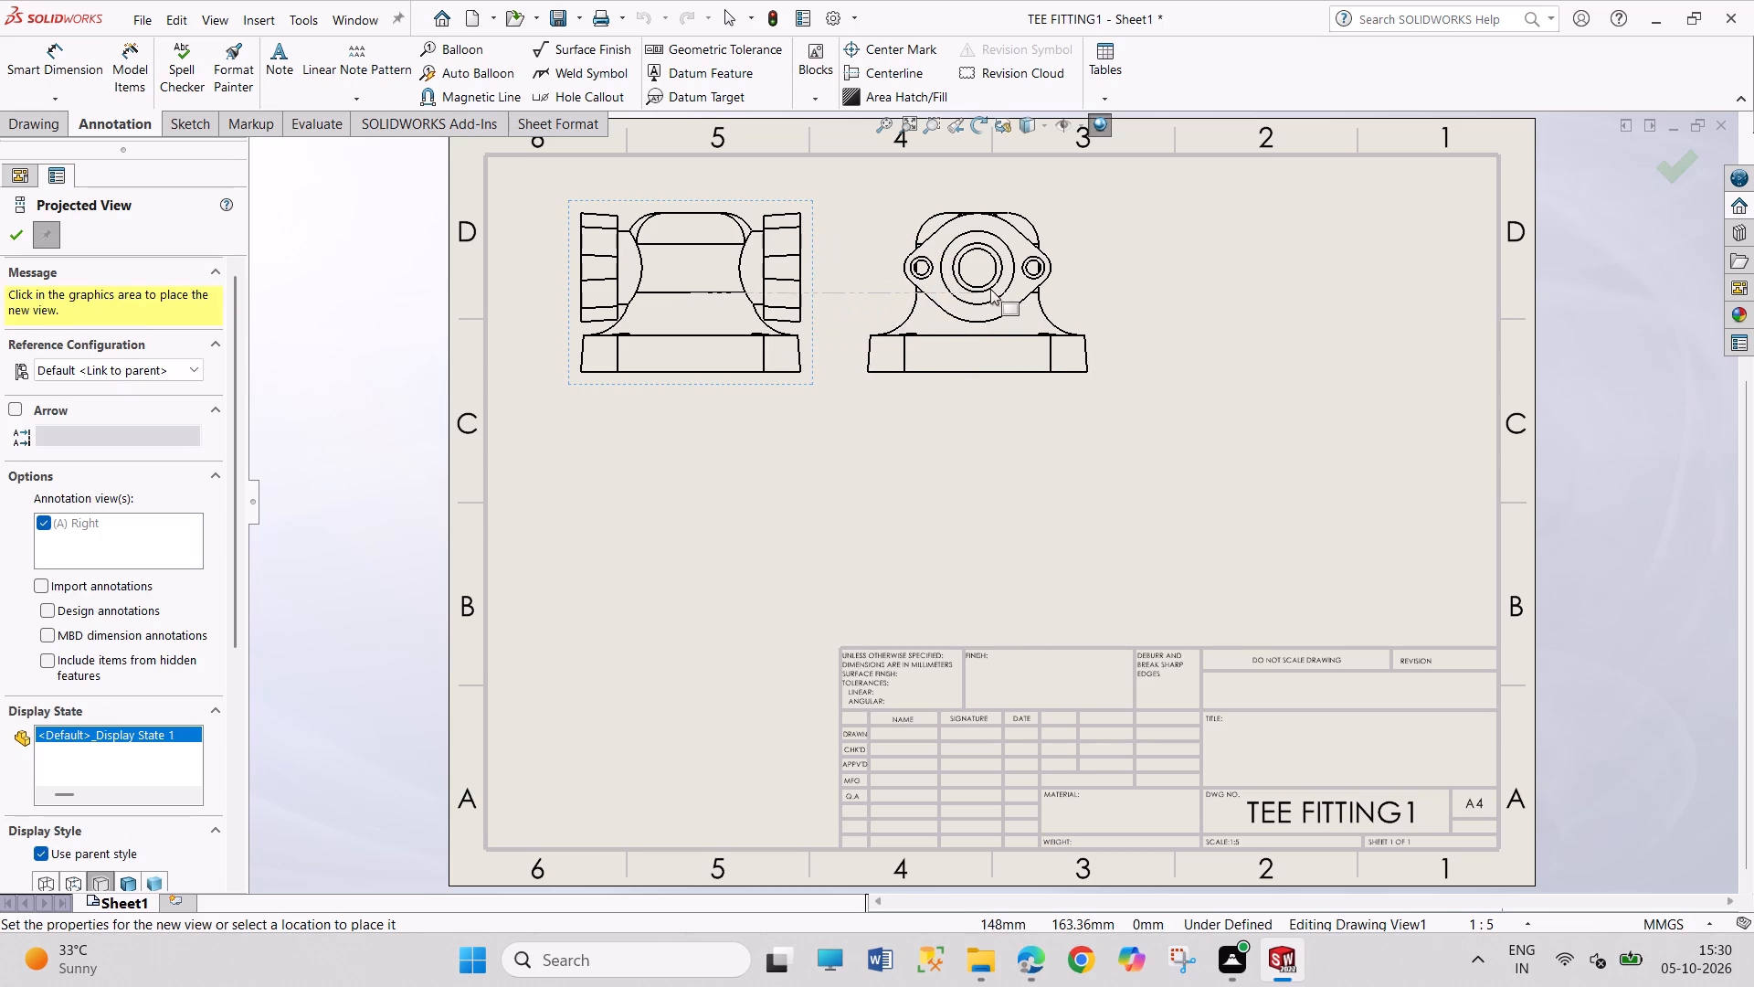
left_click(1026, 289)
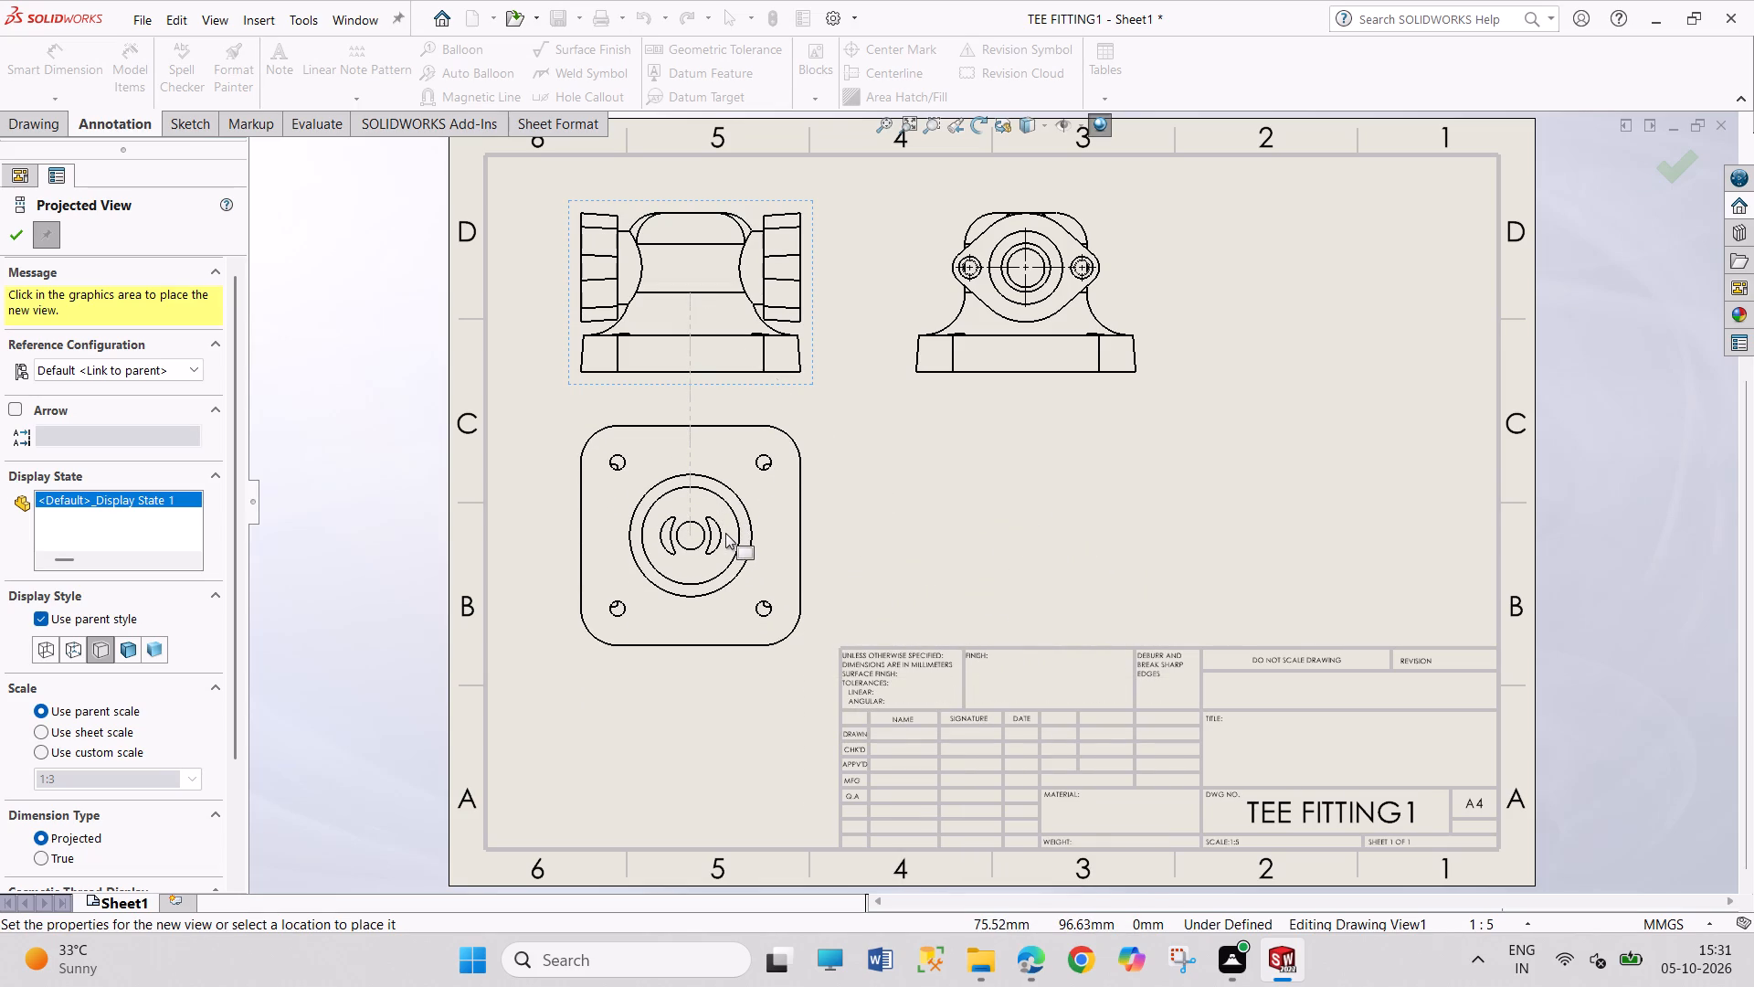
left_click(725, 540)
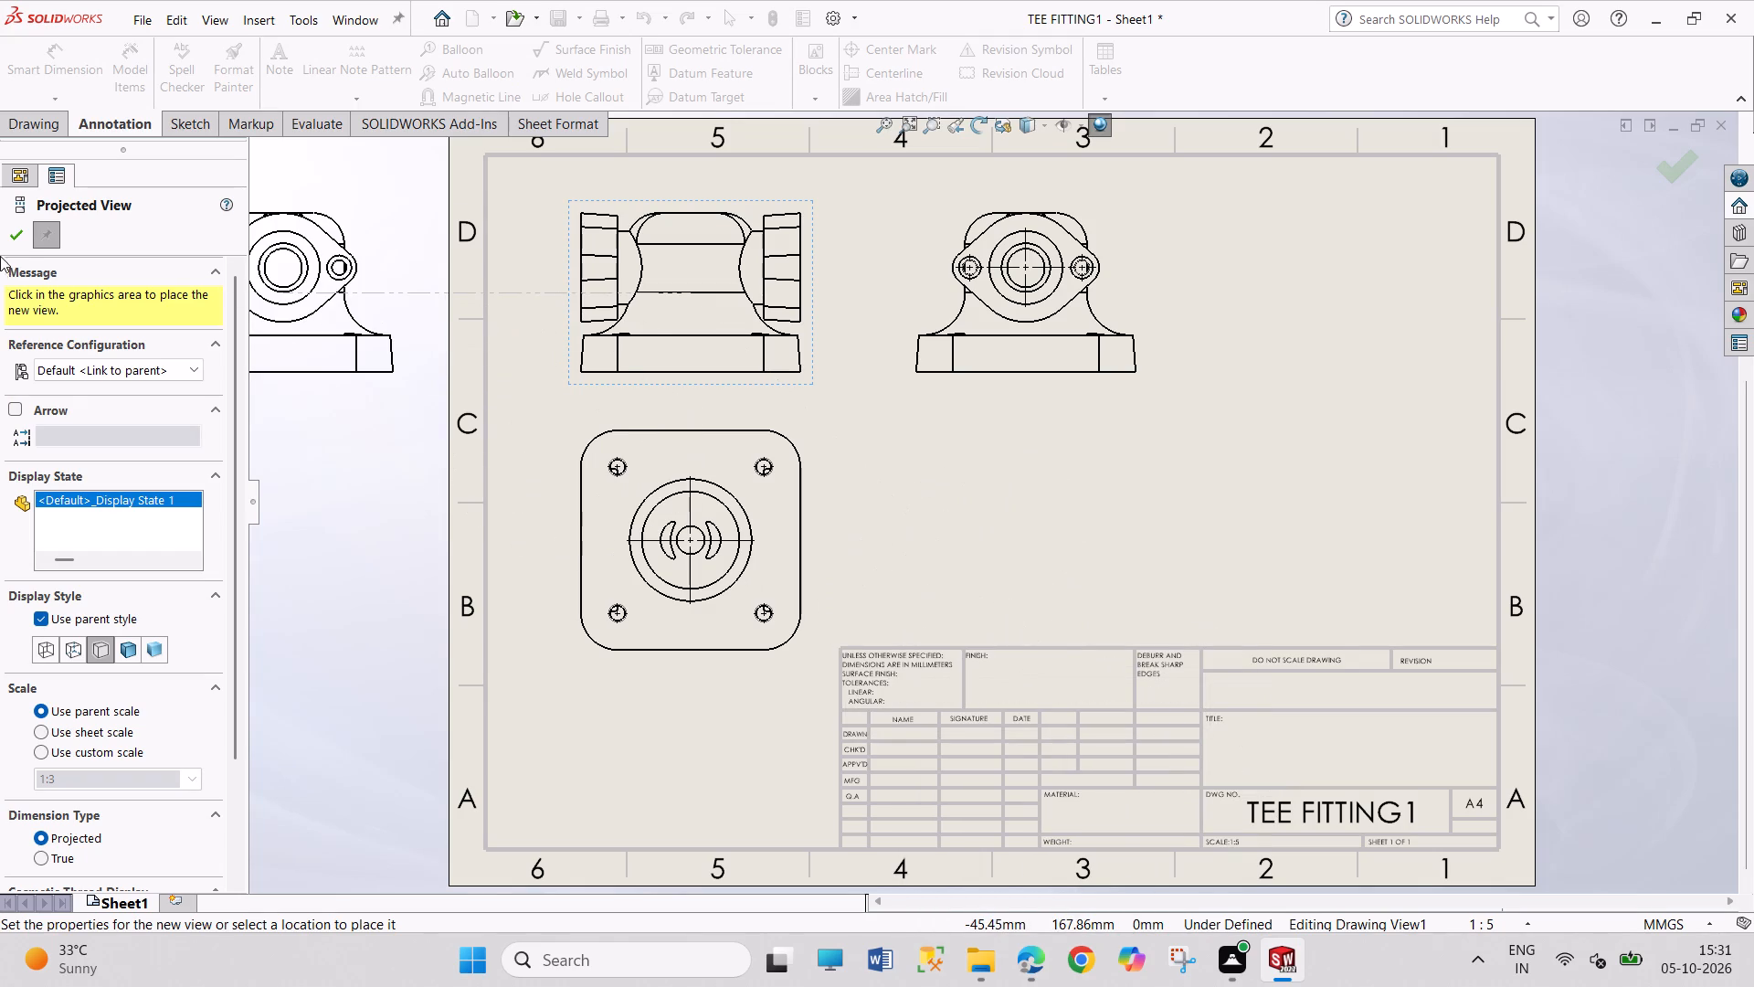
left_click(16, 245)
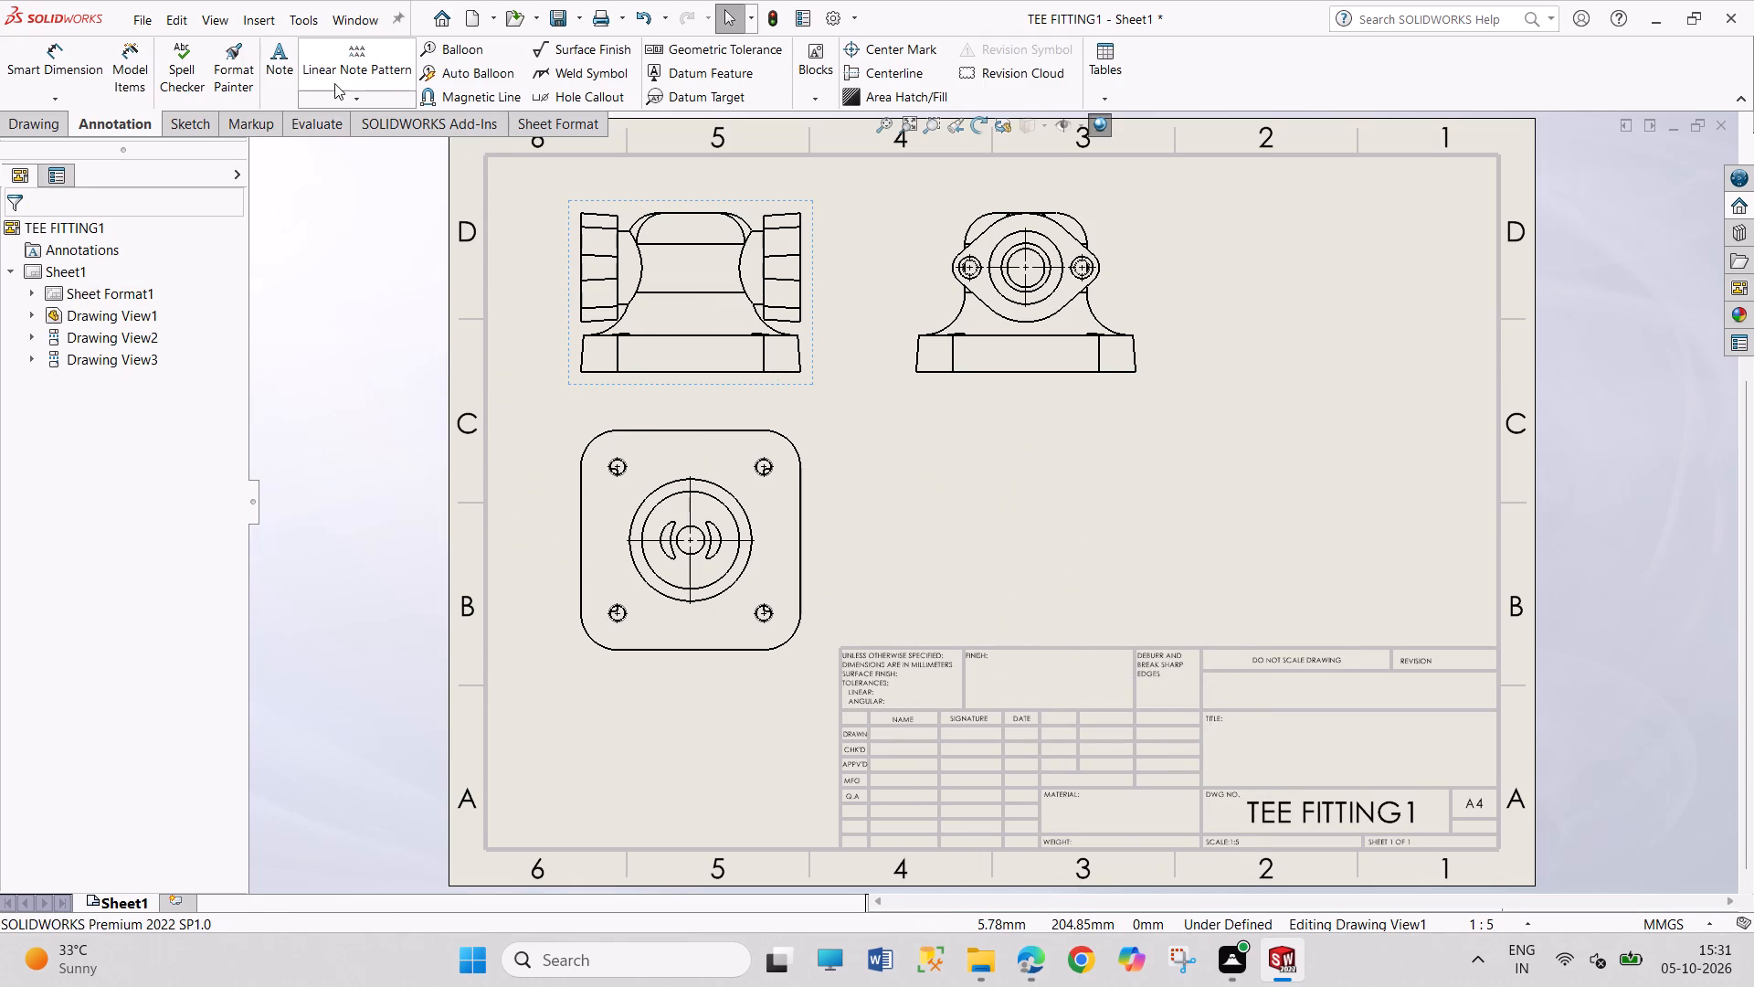
Create Section View A-A with a vertical cutting line through the bore centre of the side view, placed to its right.
left_click(52, 129)
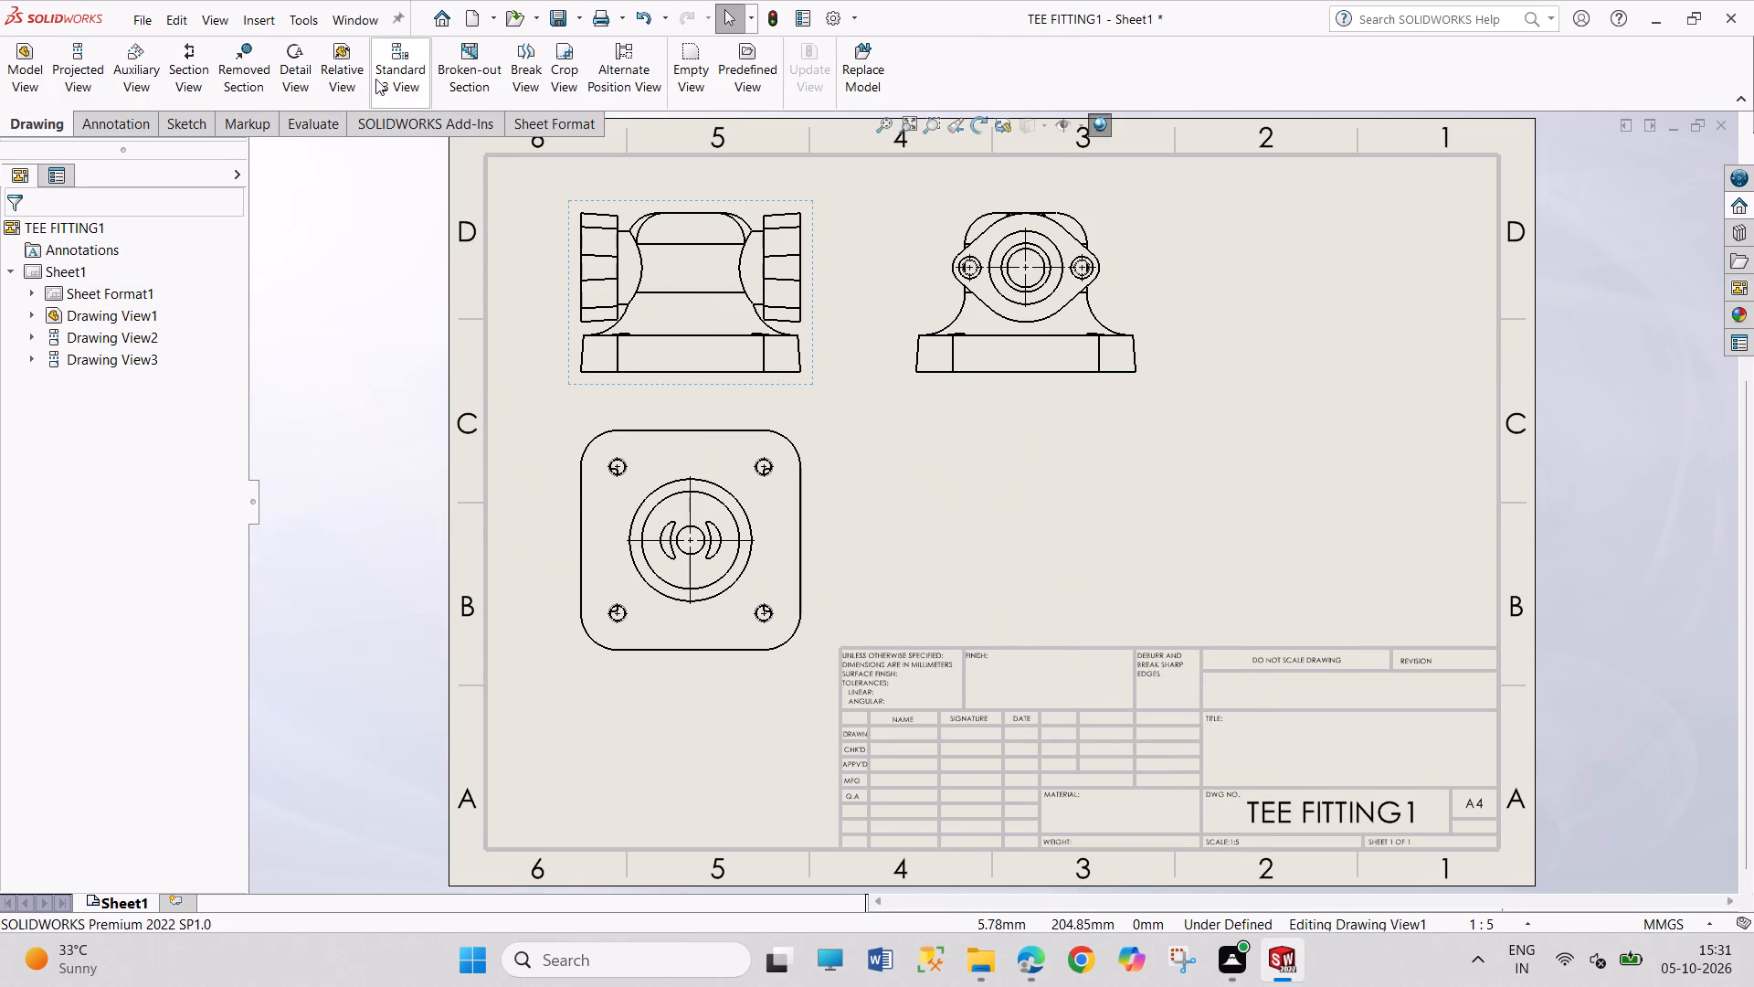
left_click(176, 63)
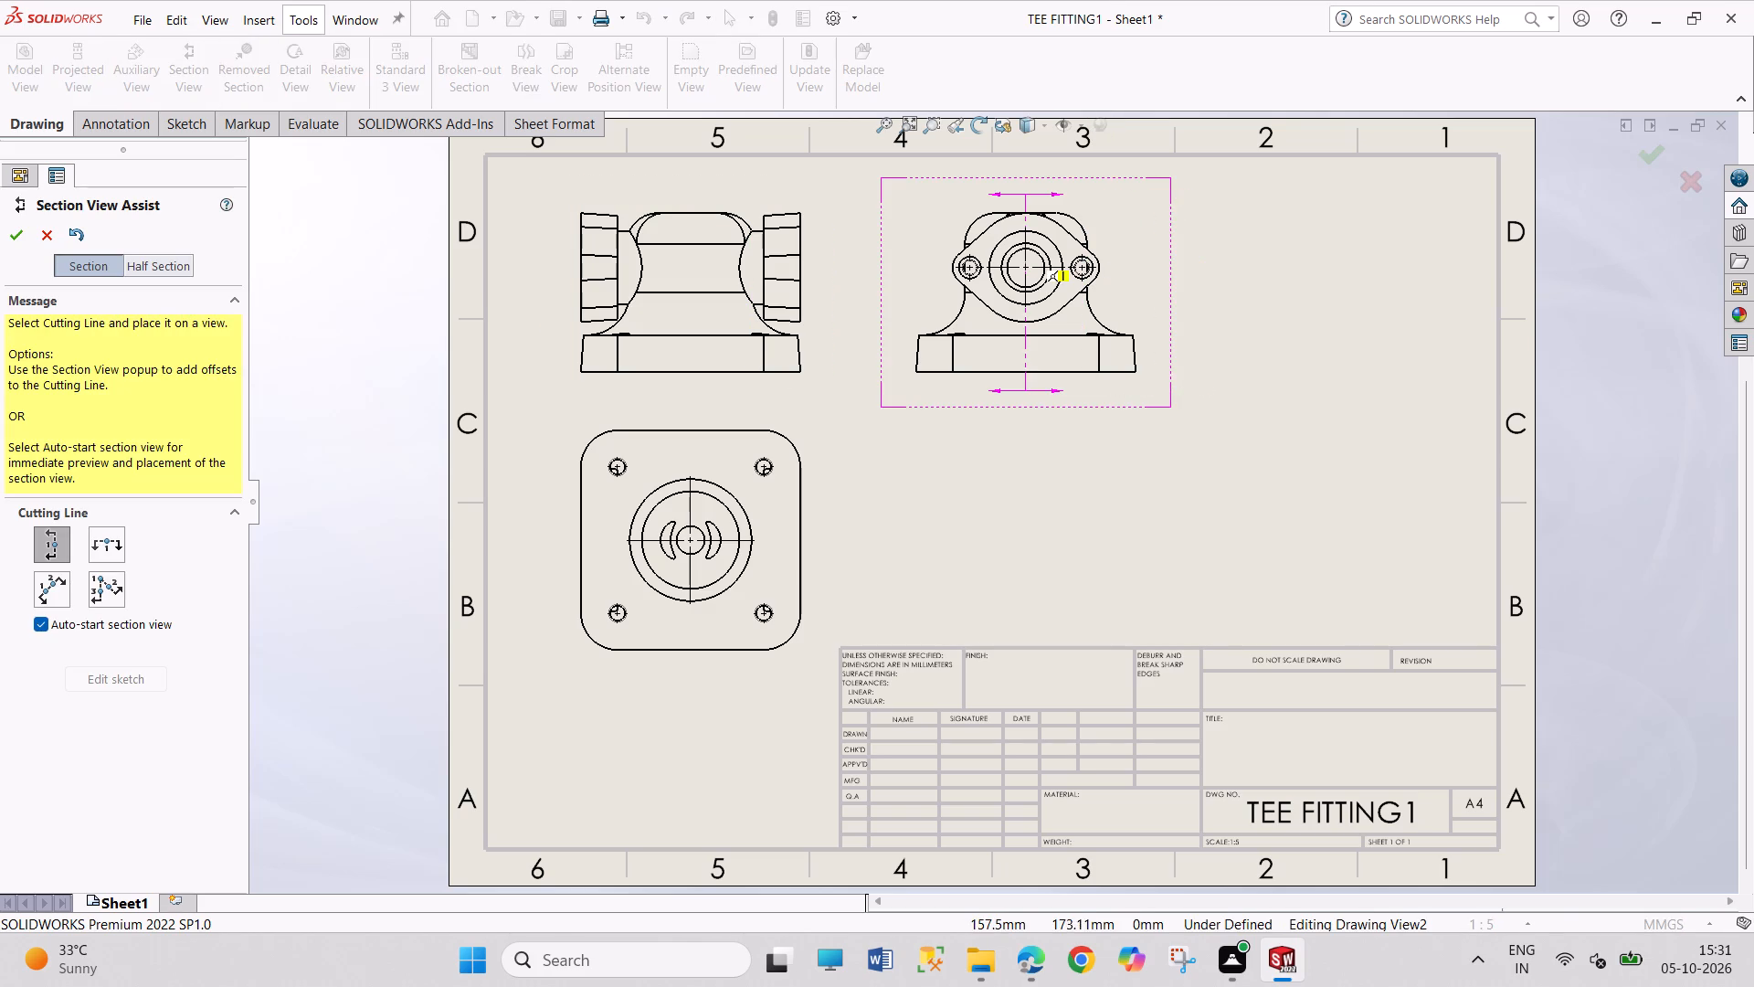
left_click(1026, 266)
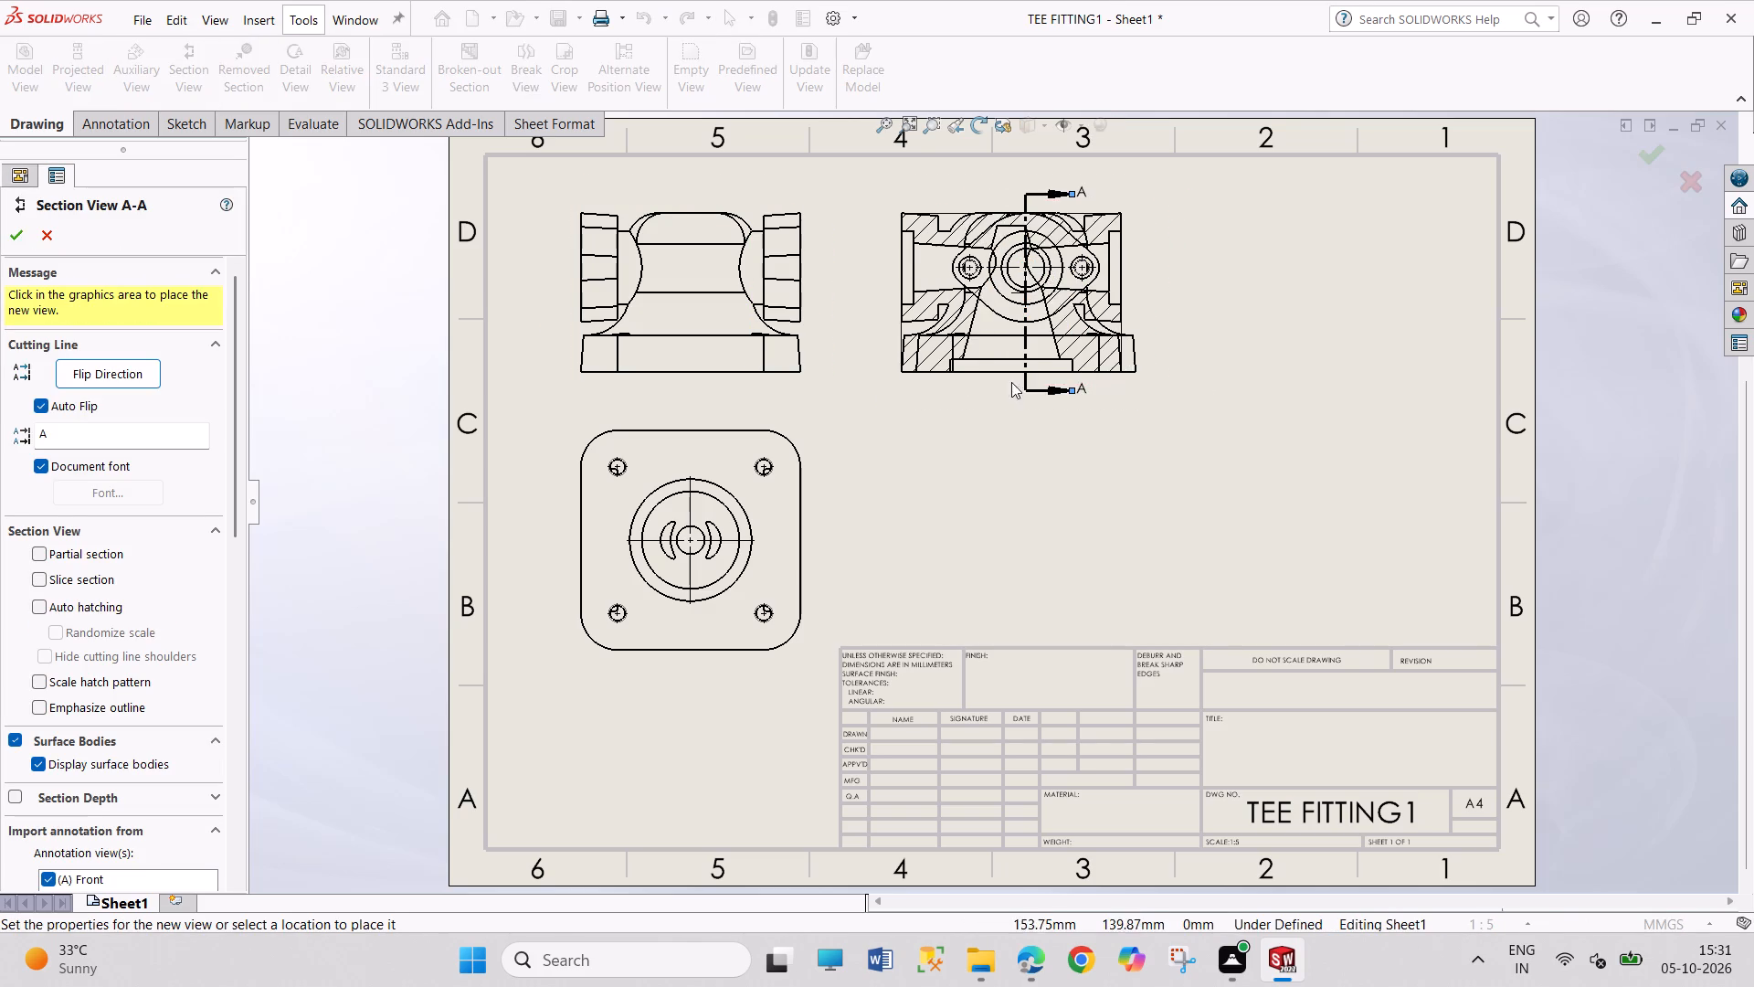
left_click(1293, 393)
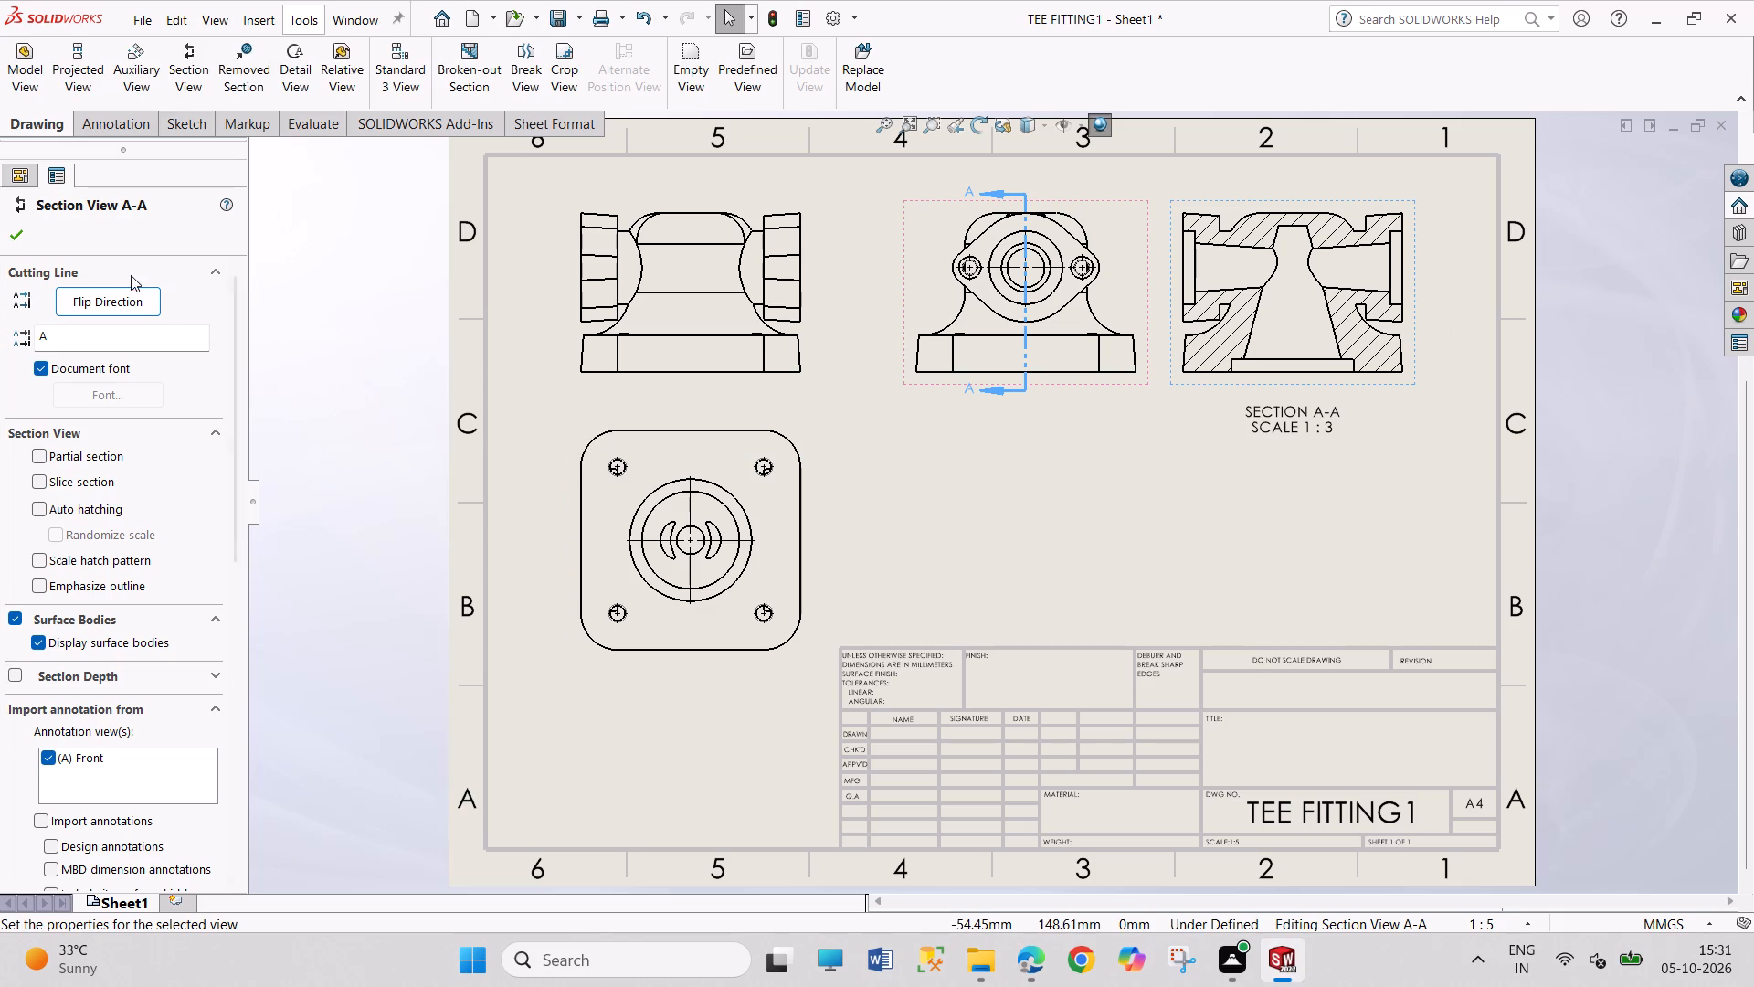
left_click(19, 232)
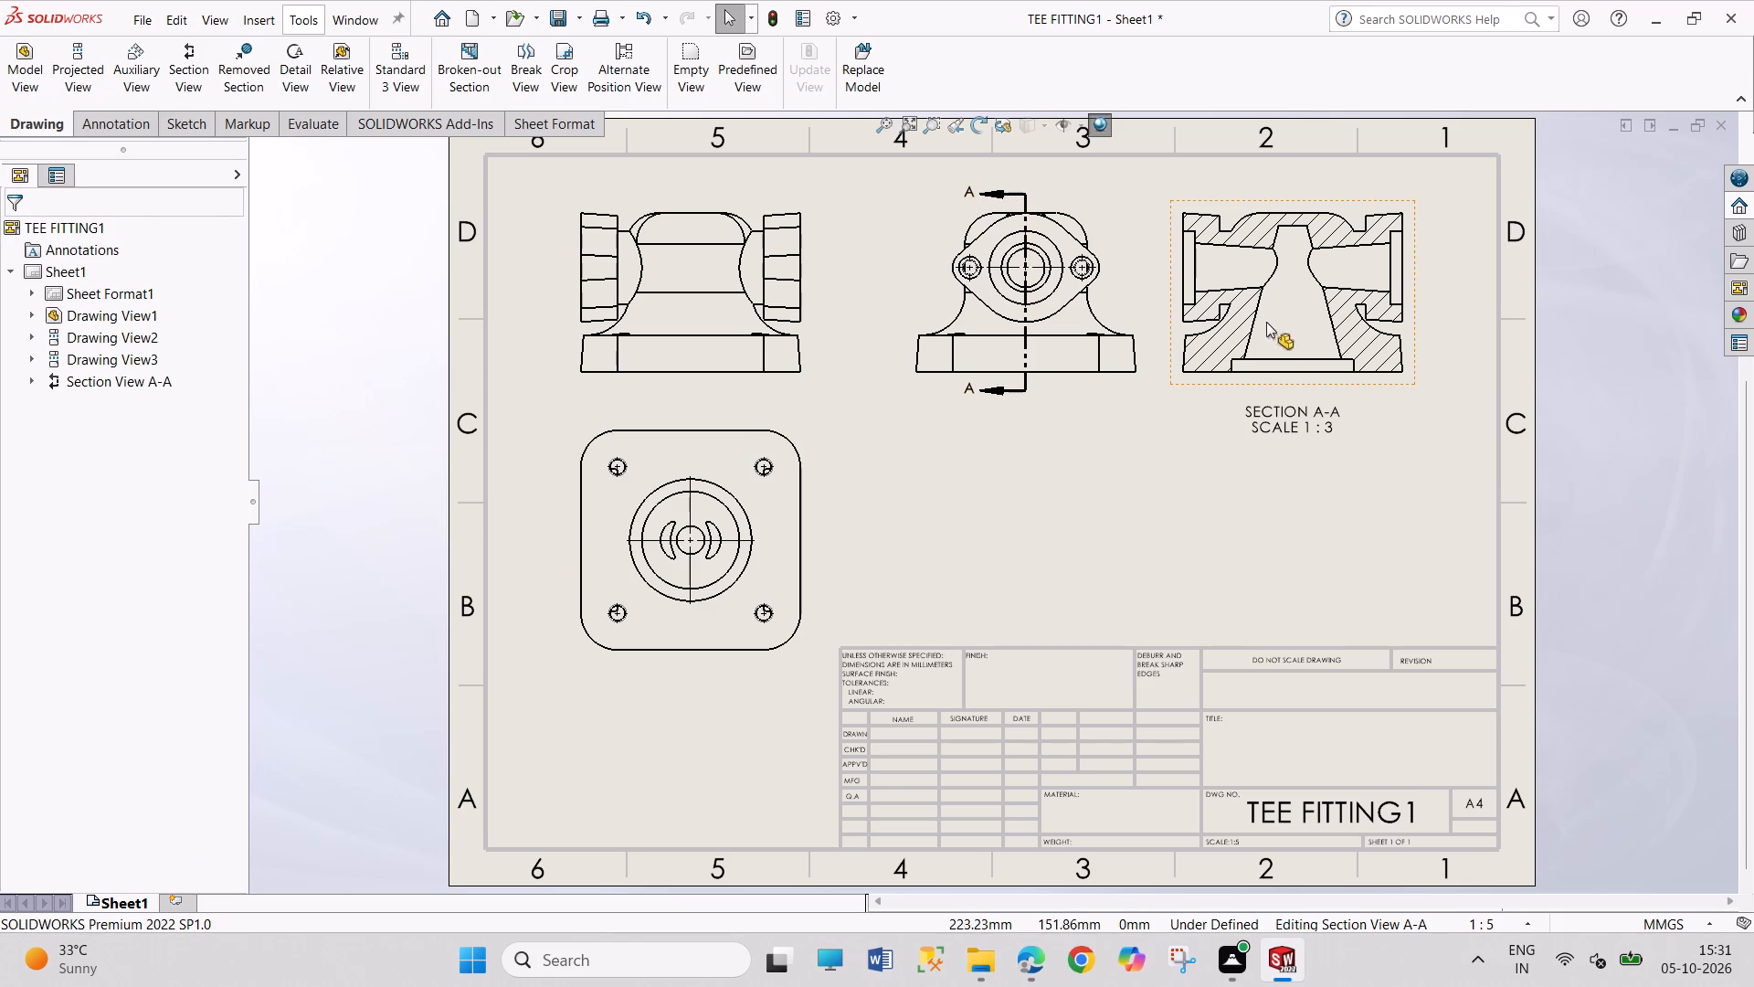
Examine Section View A-A closely, especially where the horizontal bores meet the tapered vertical bore.
scroll(1246, 222, "down", 4)
scroll(1274, 333, "down", 7)
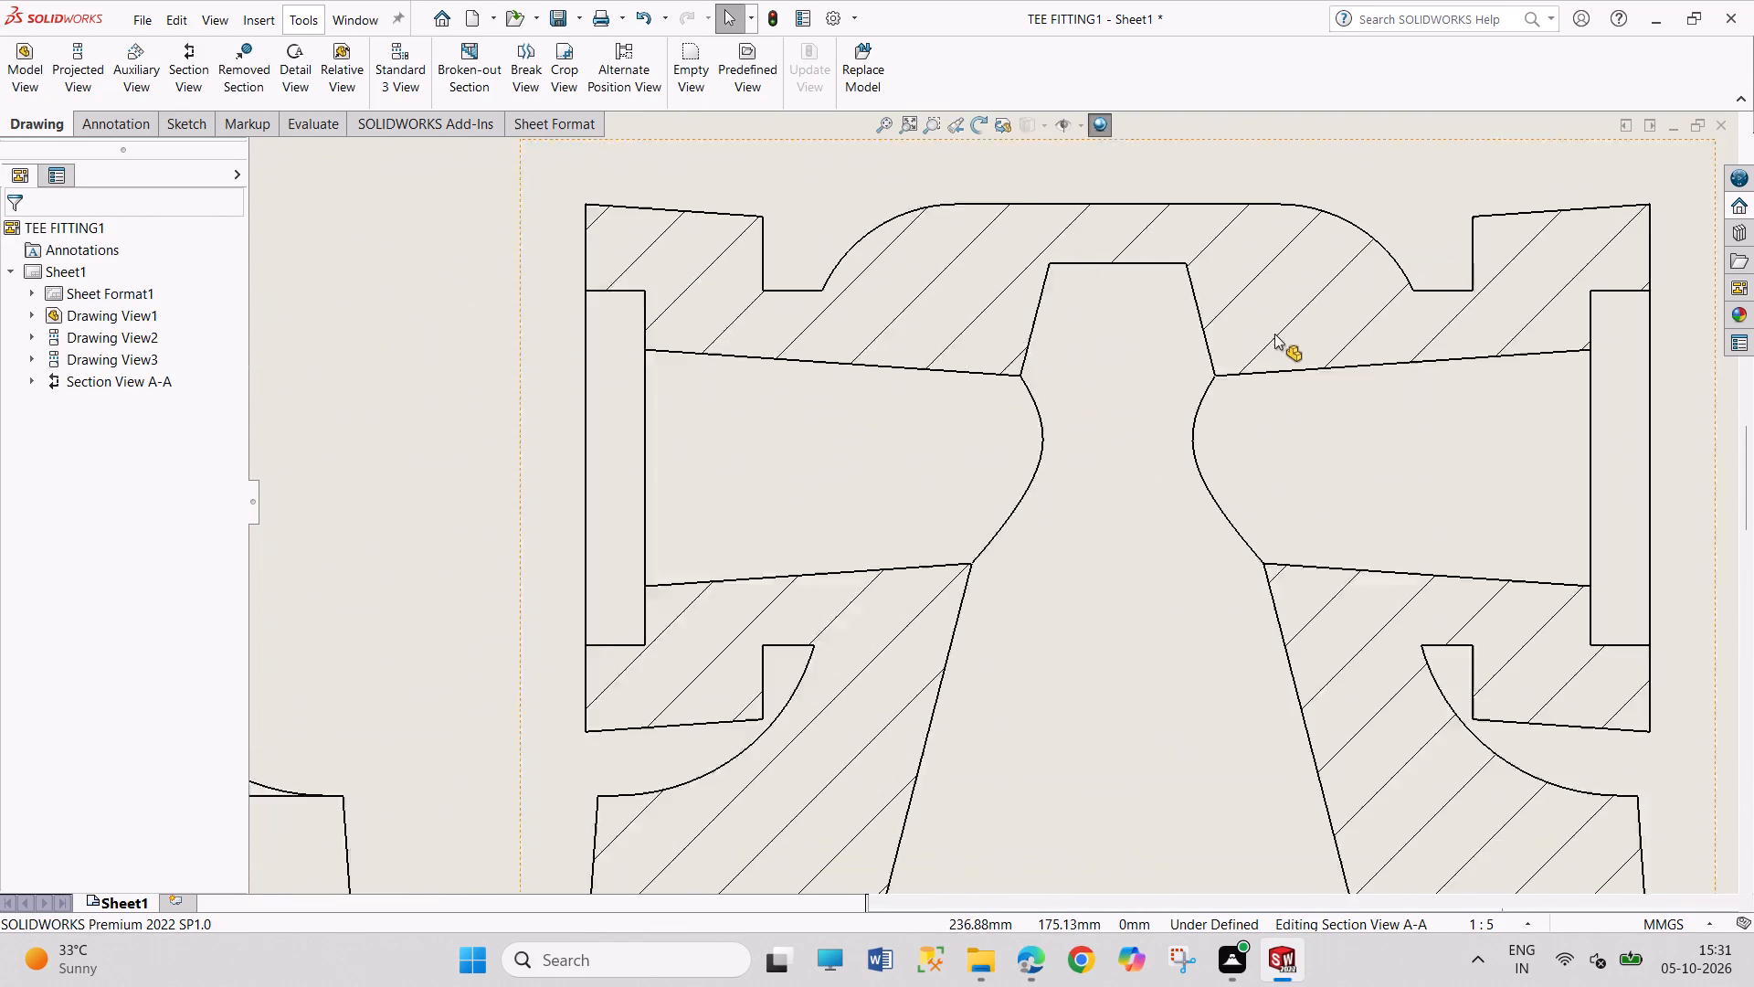
scroll(1234, 397, "down", 2)
scroll(1010, 486, "down", 4)
scroll(876, 494, "down", 2)
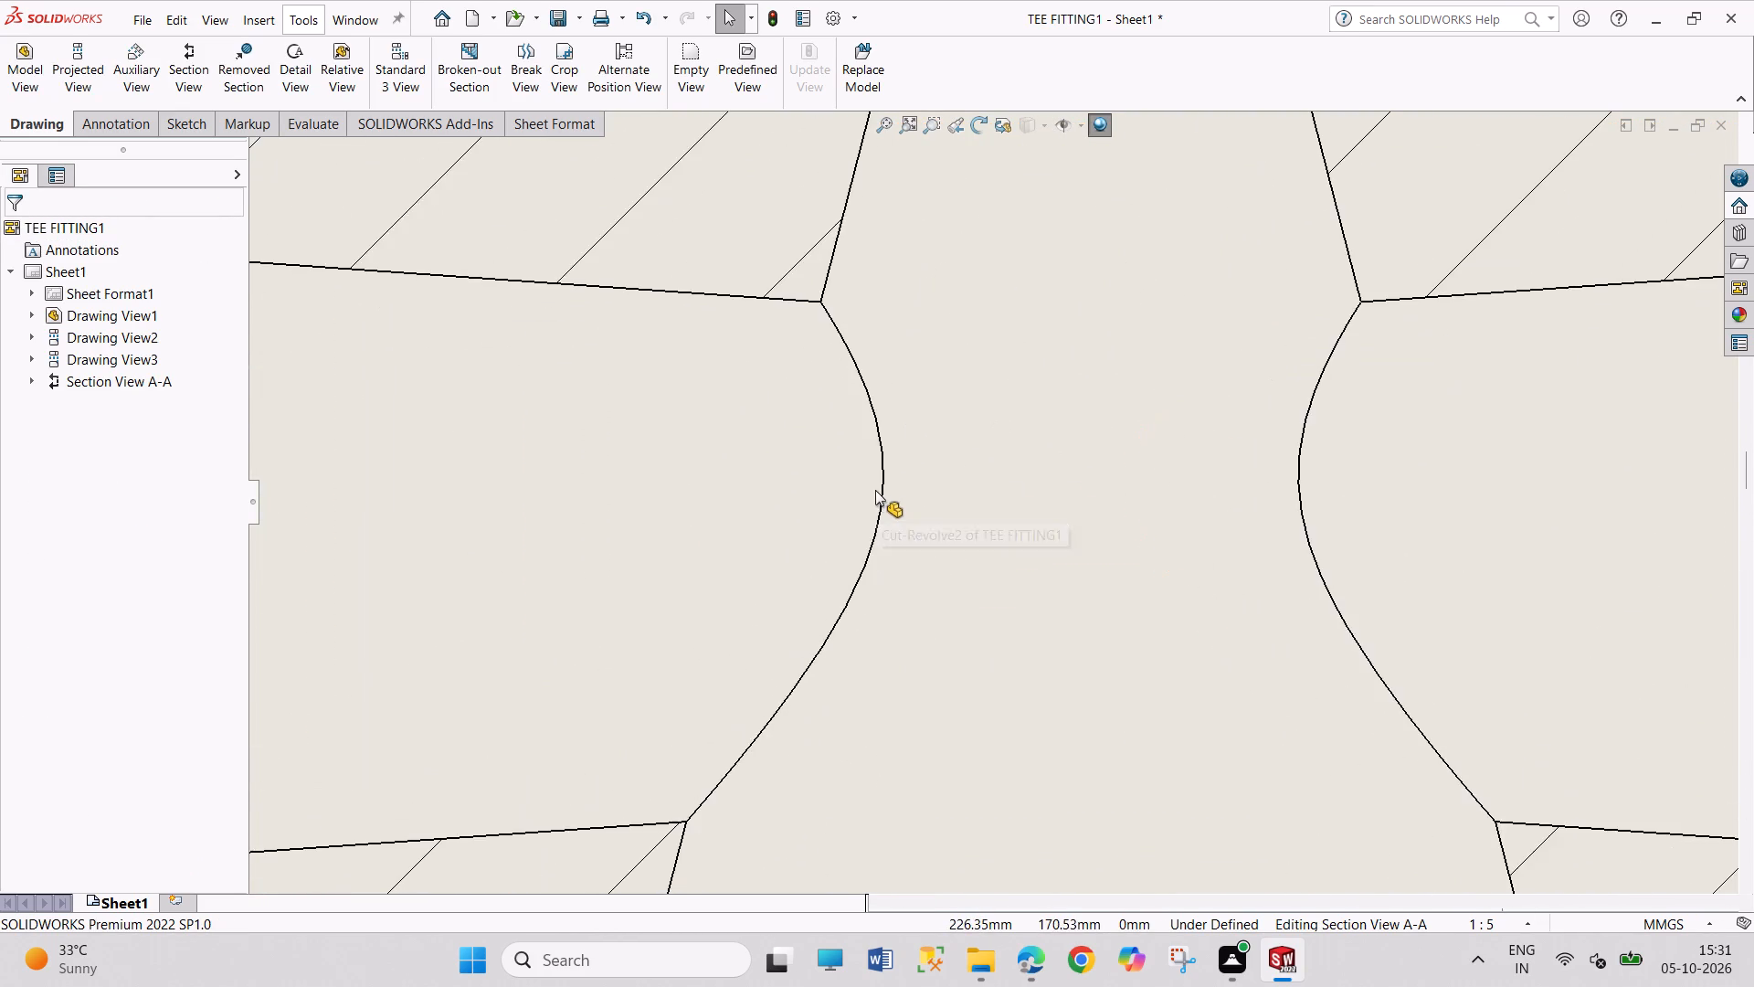
scroll(875, 490, "down", 9)
scroll(912, 463, "up", 6)
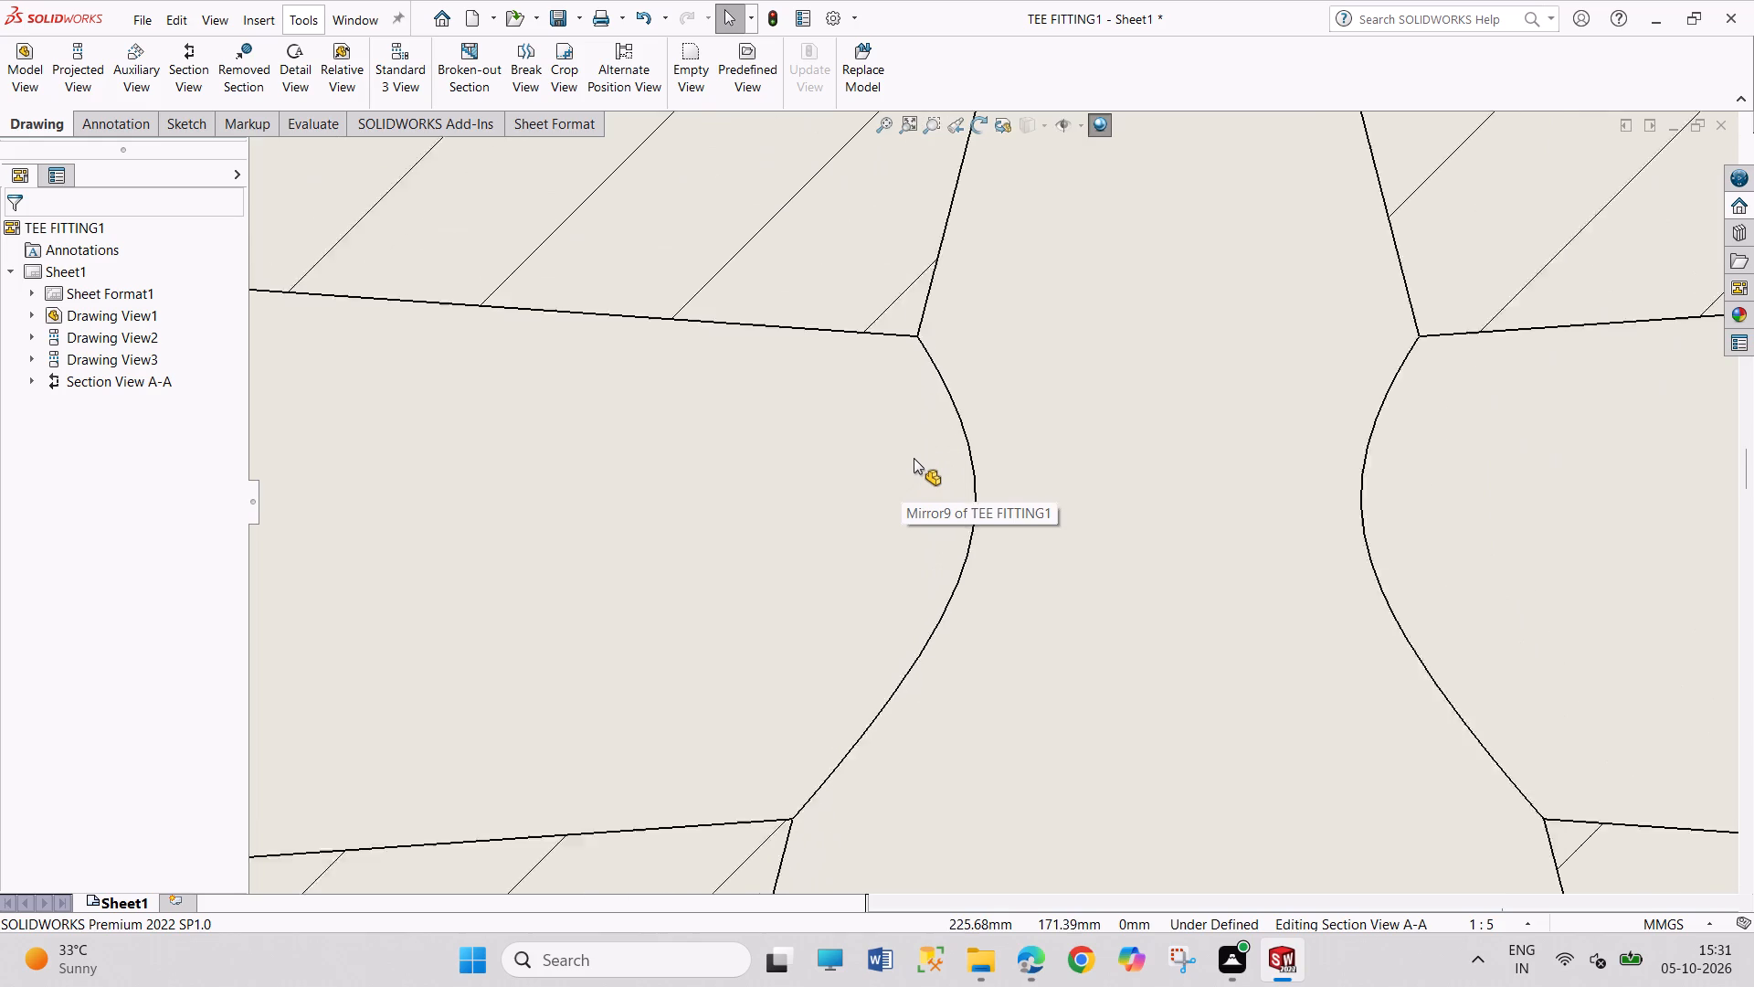
scroll(914, 458, "up", 12)
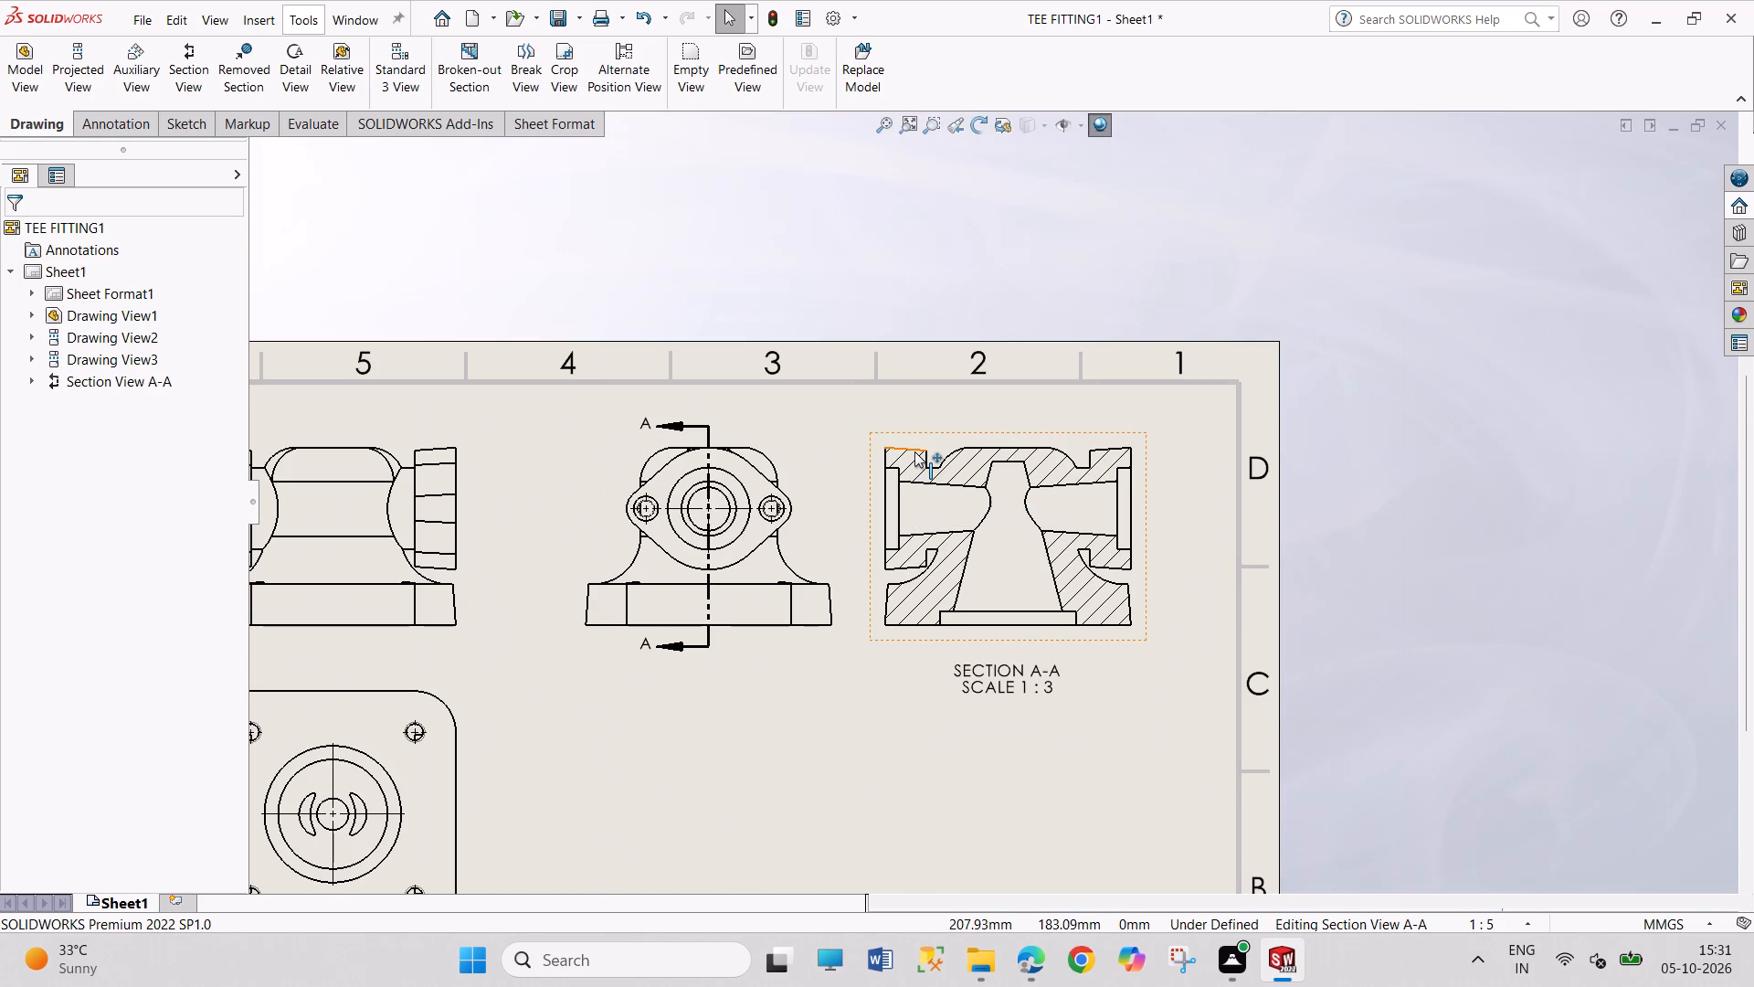
scroll(905, 521, "up", 2)
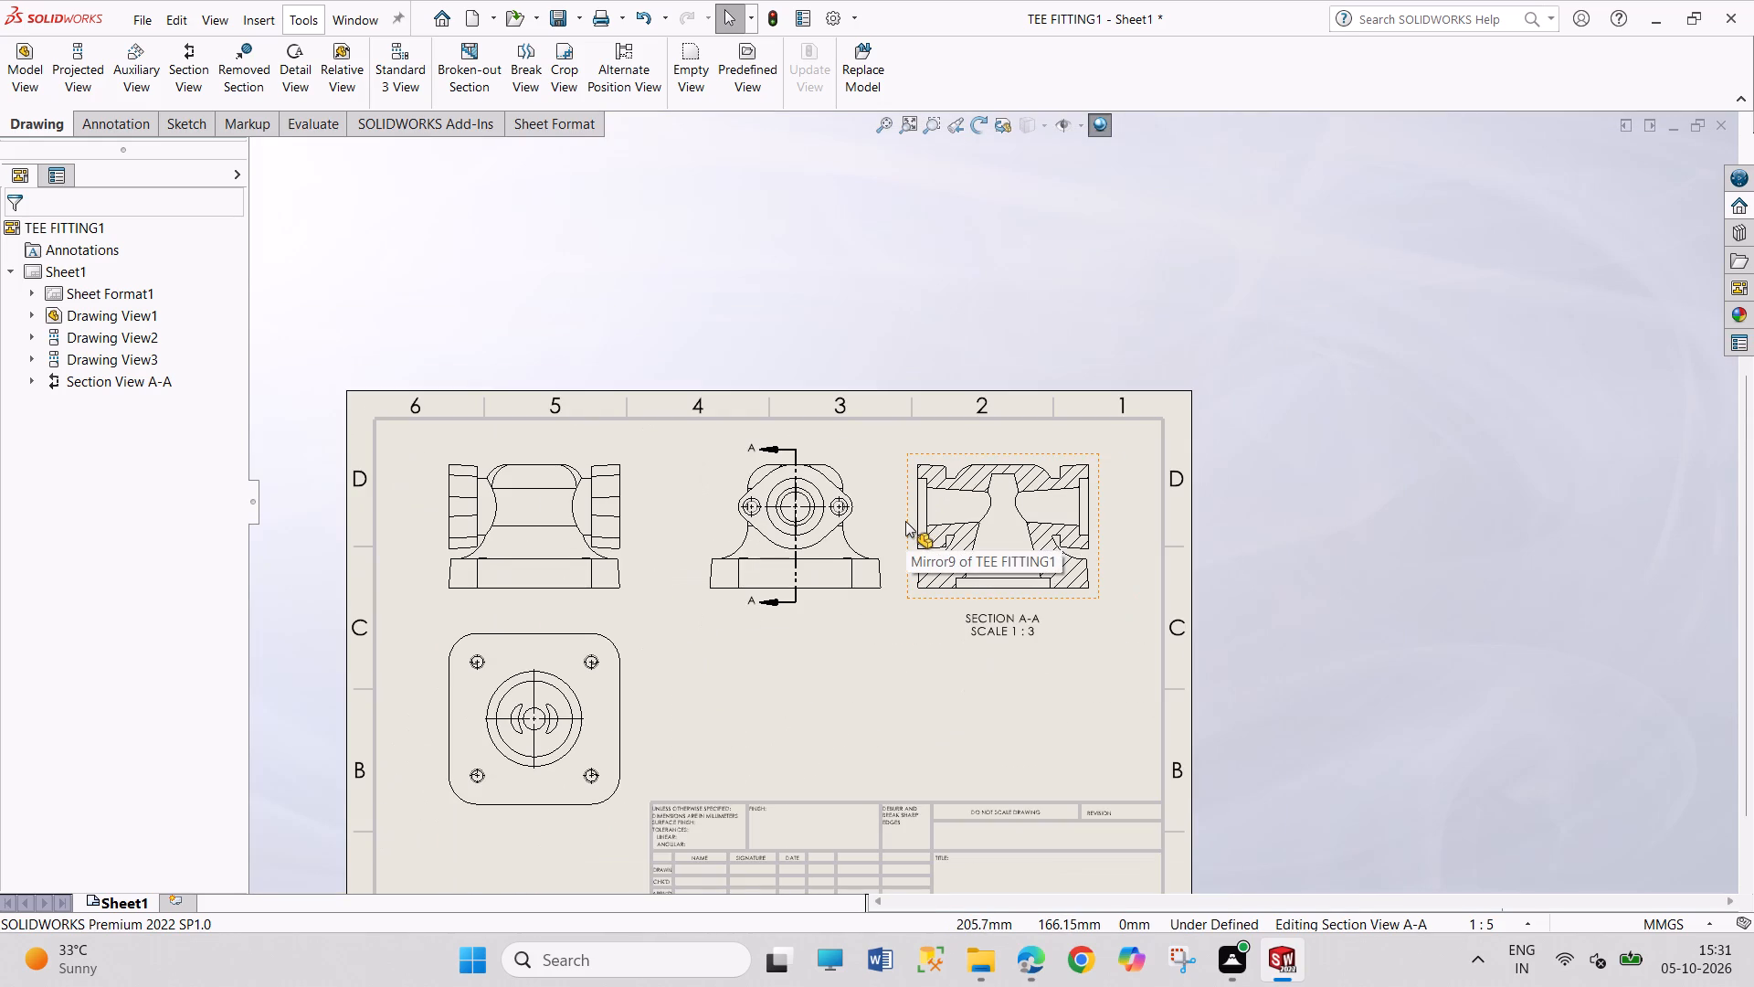
Switch to the TEE FITTING1 part and fillet the base plate's top perimeter edge with a 5 mm radius.
left_click(340, 22)
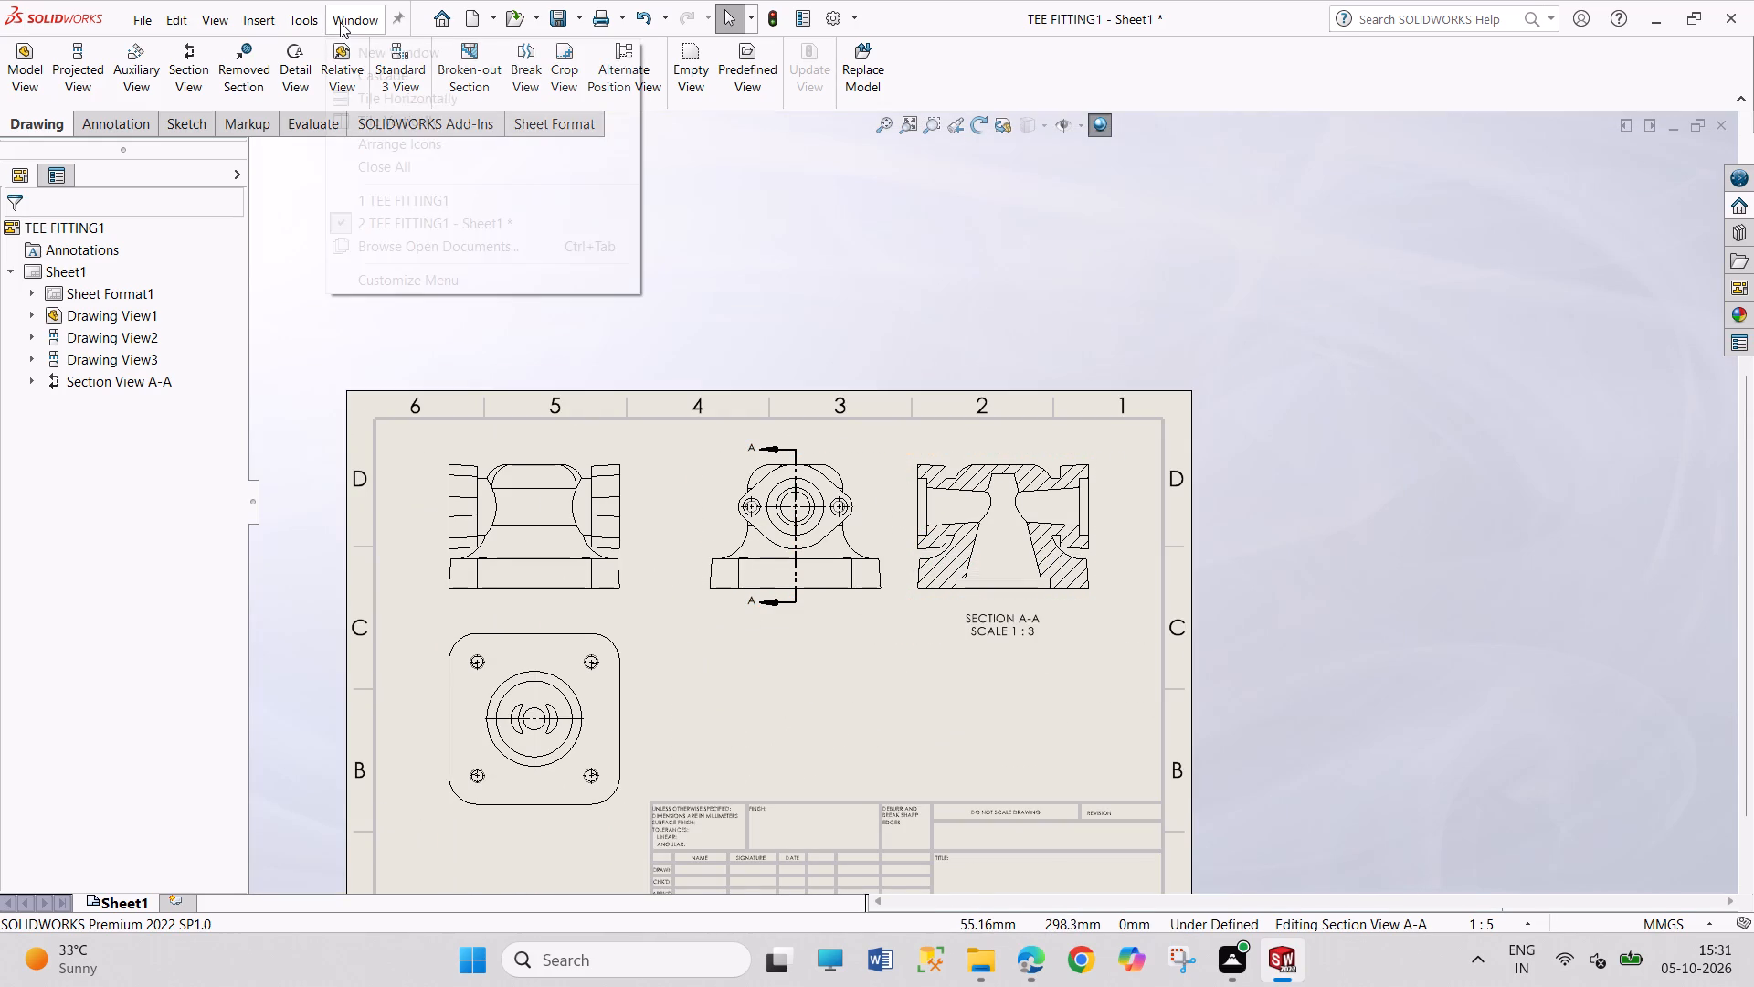
left_click(430, 205)
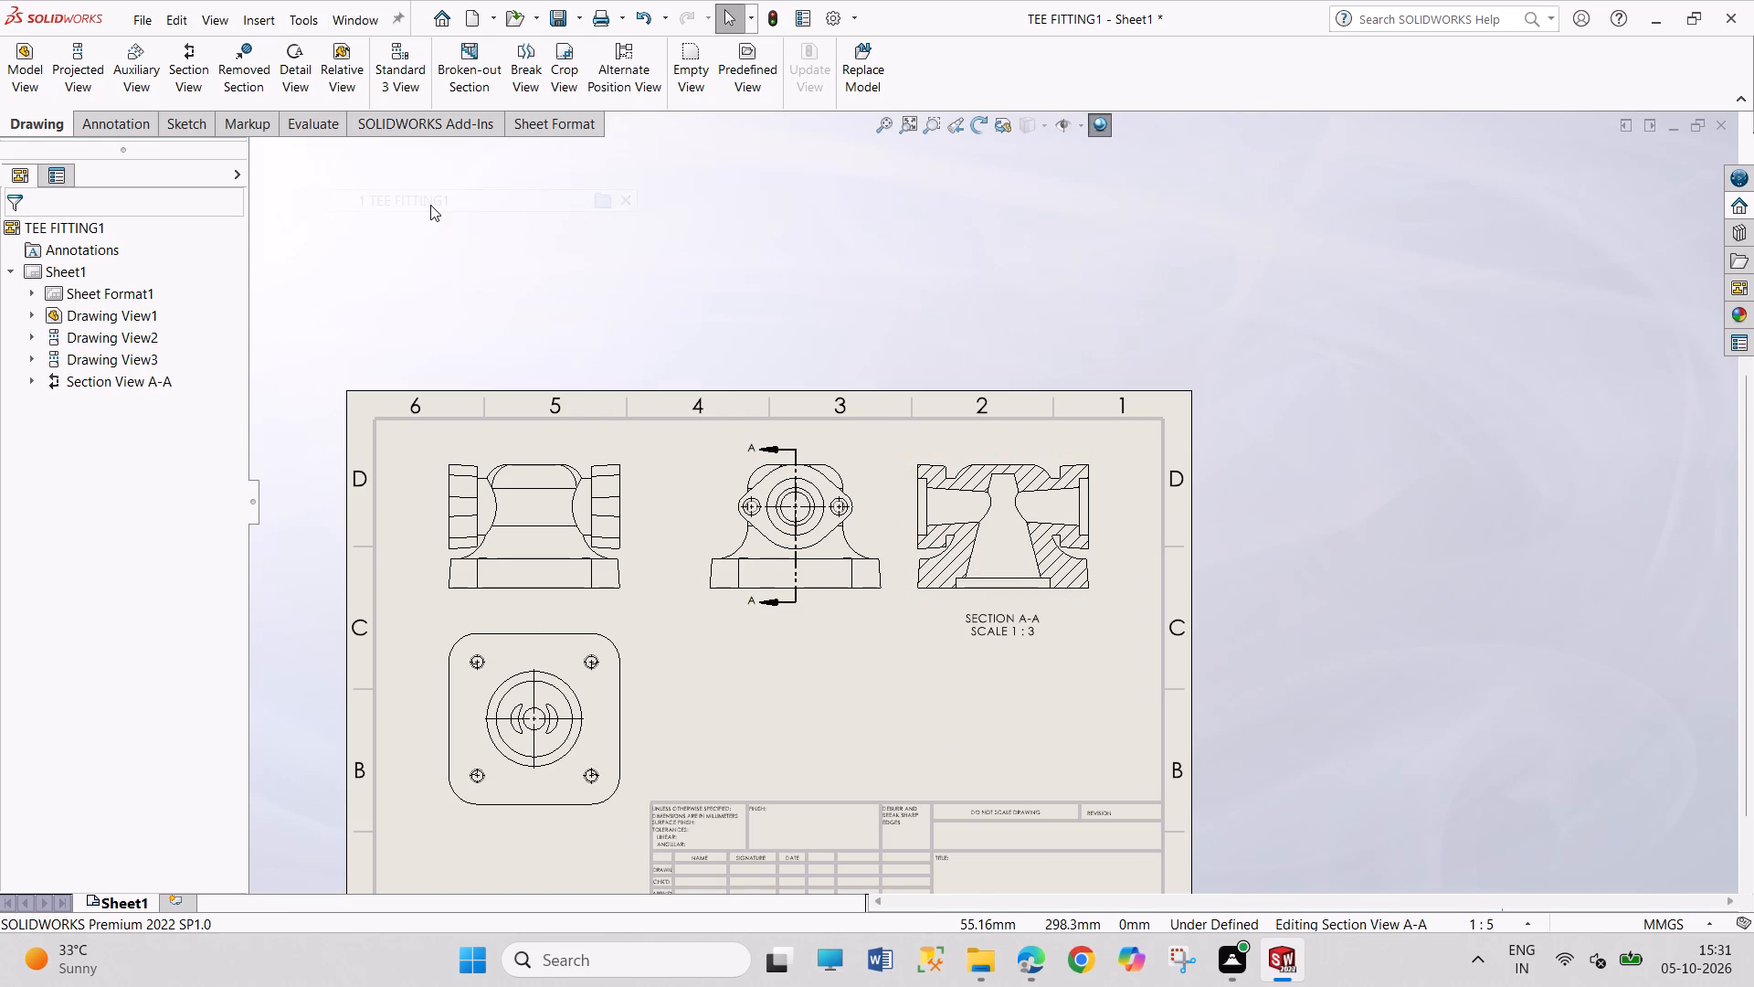
scroll(997, 461, "down", 2)
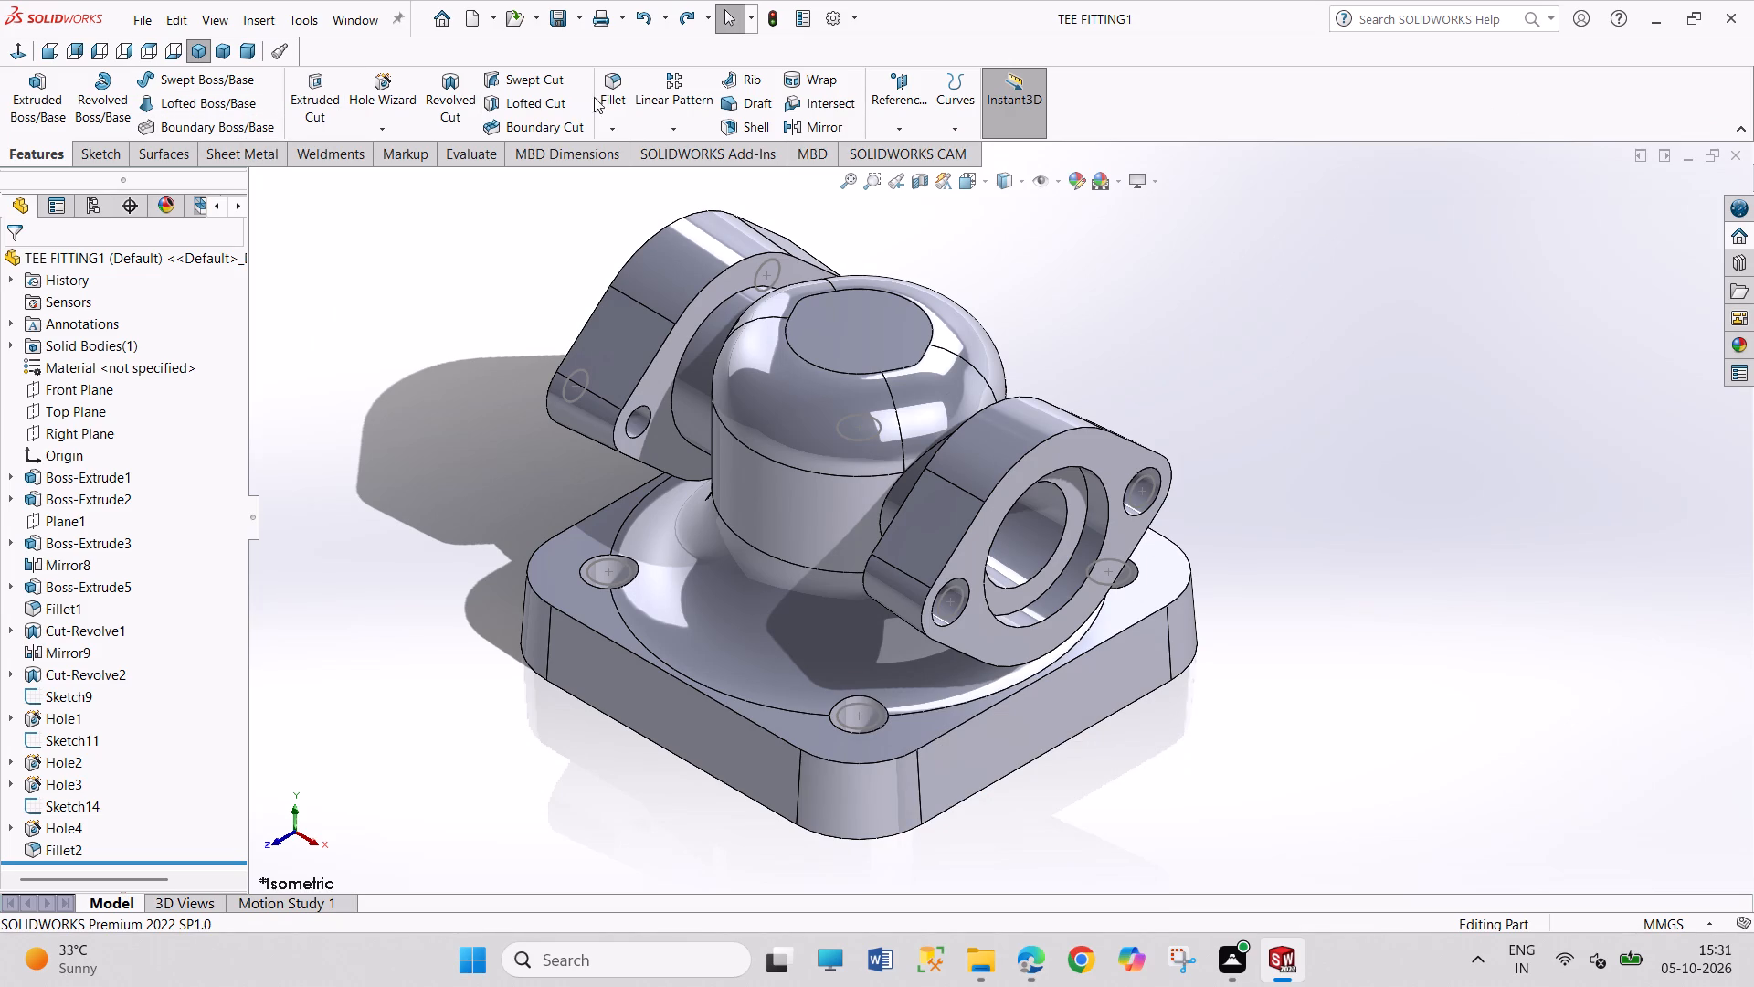
left_click(621, 90)
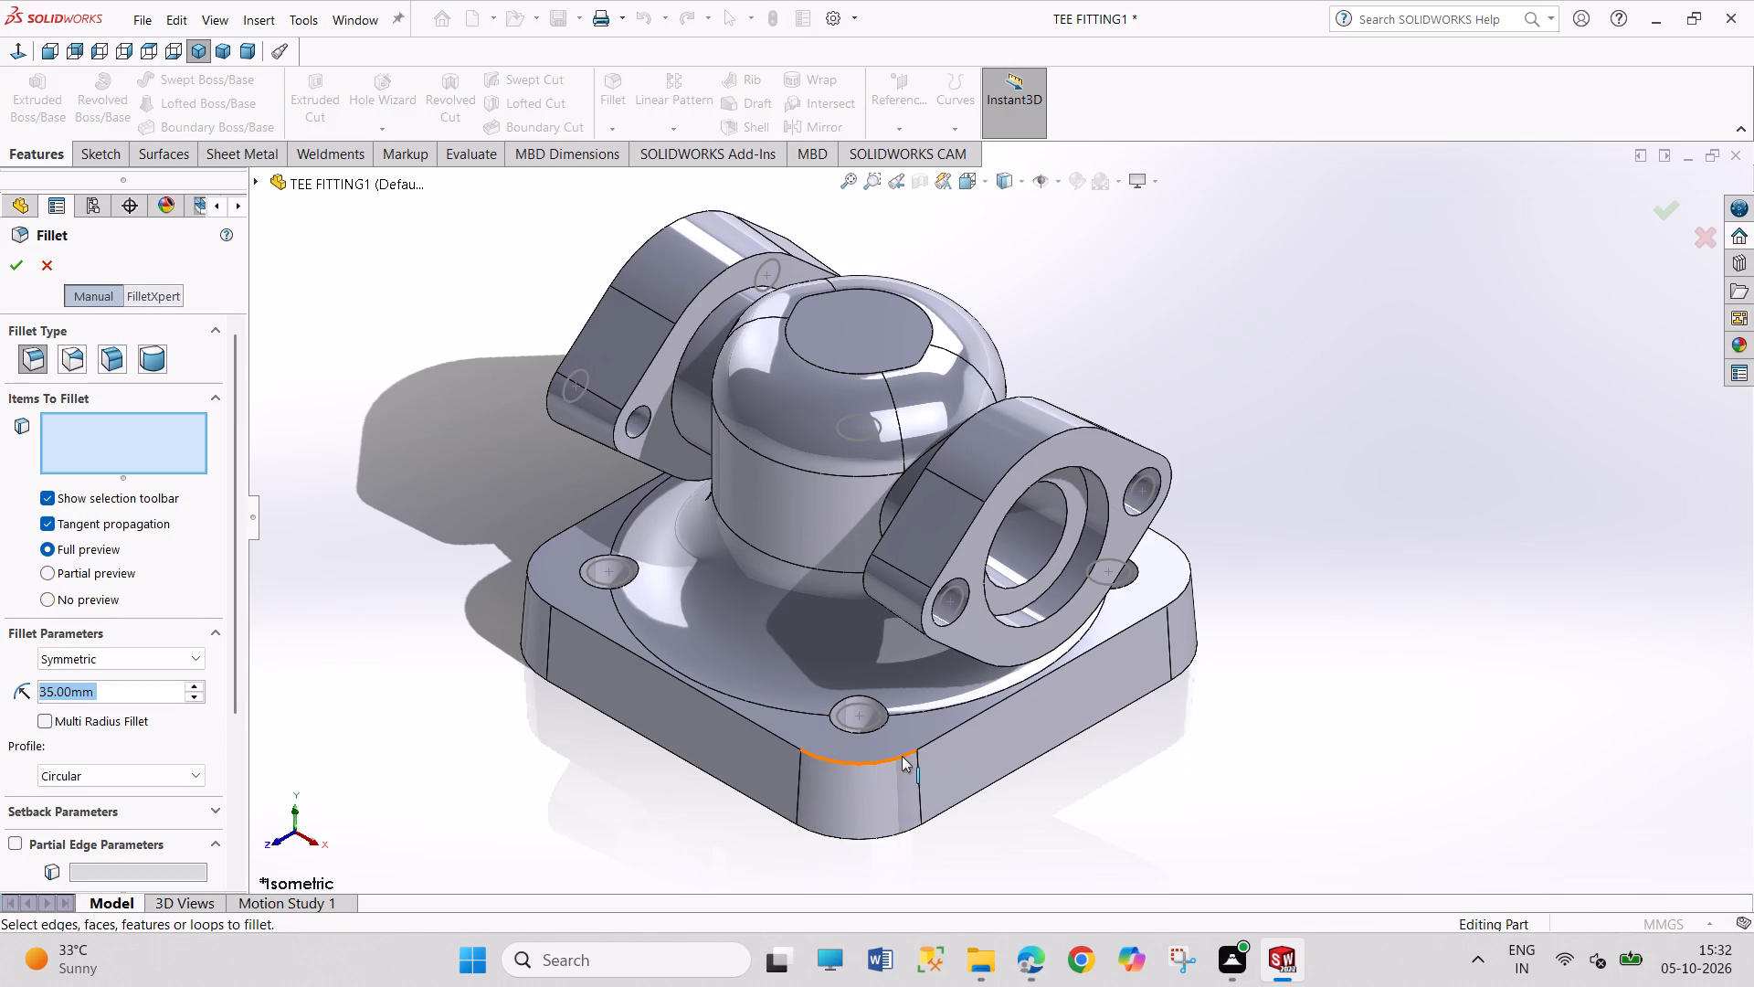
left_click(902, 756)
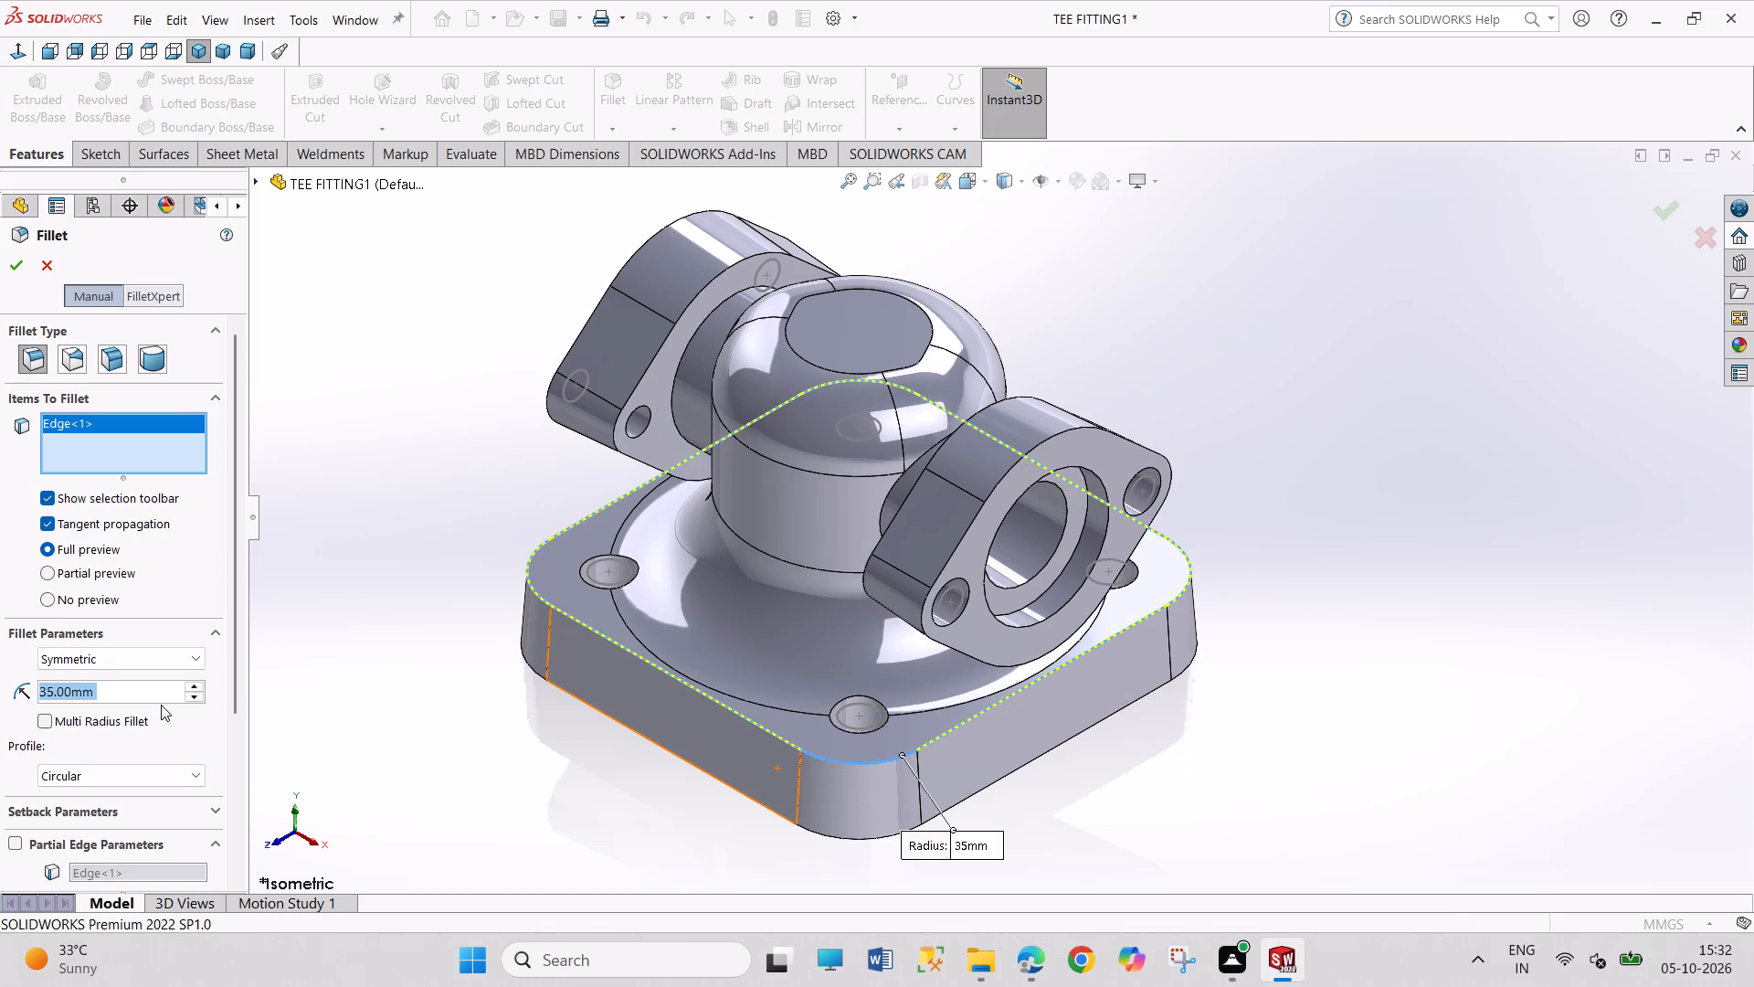
key("5")
key("Return")
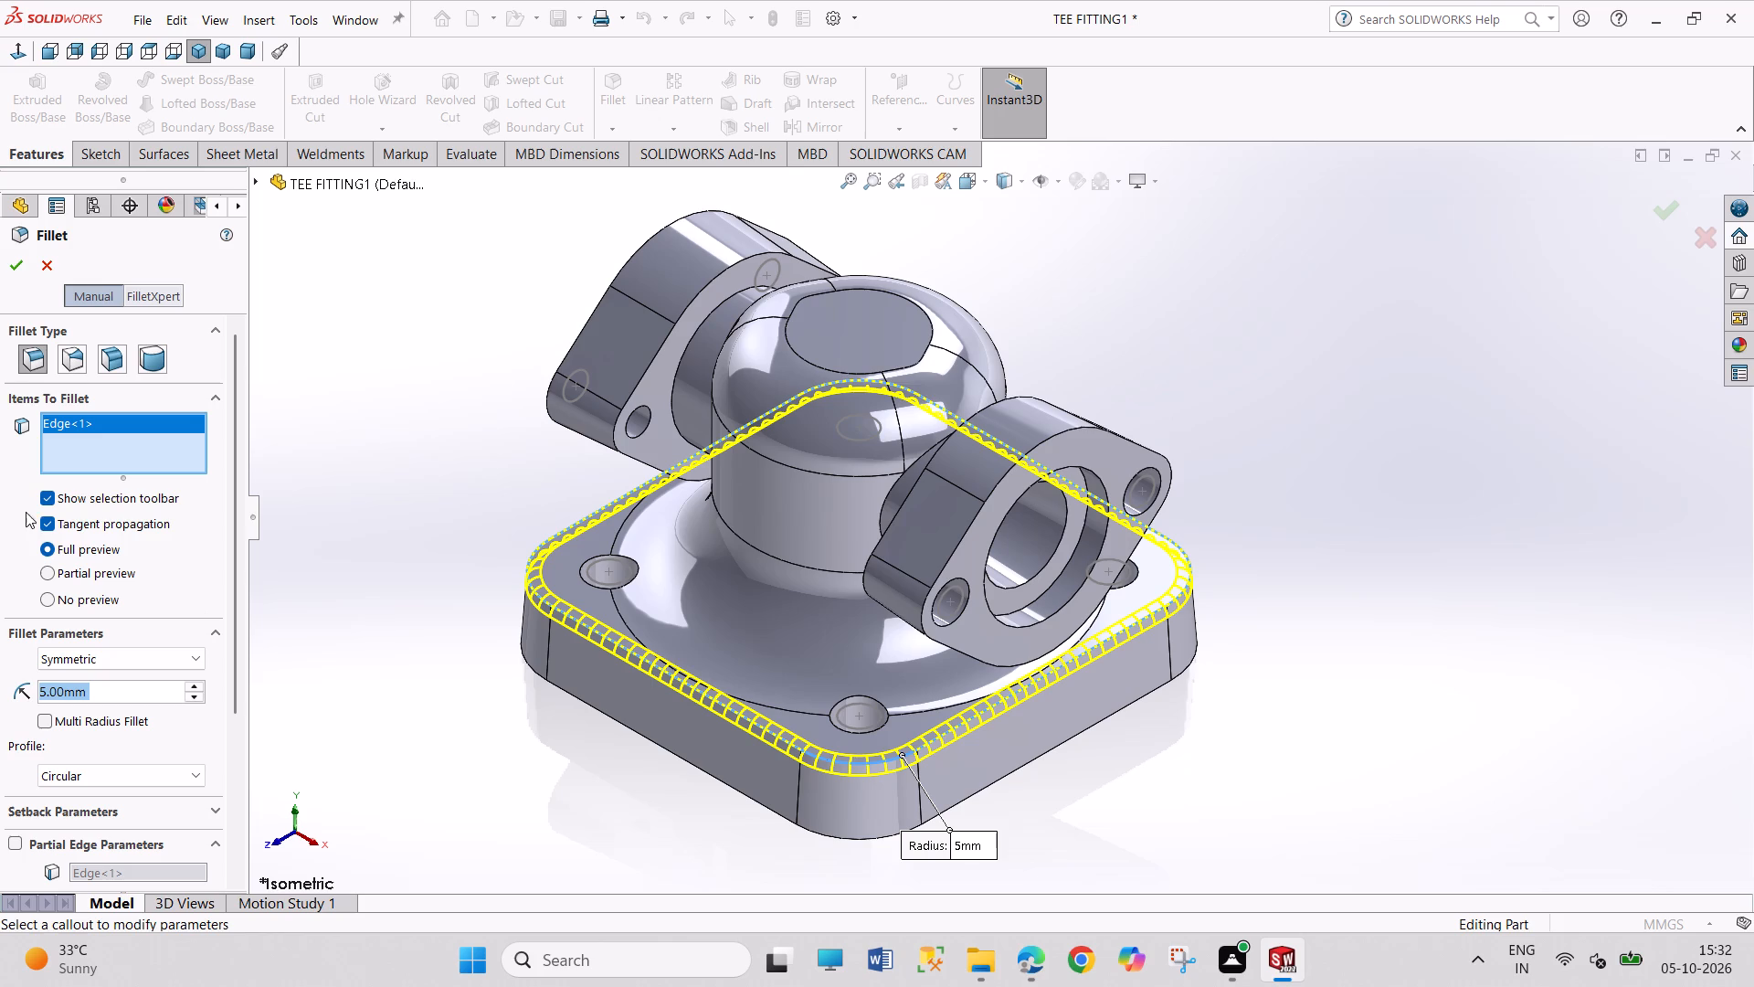
left_click(12, 263)
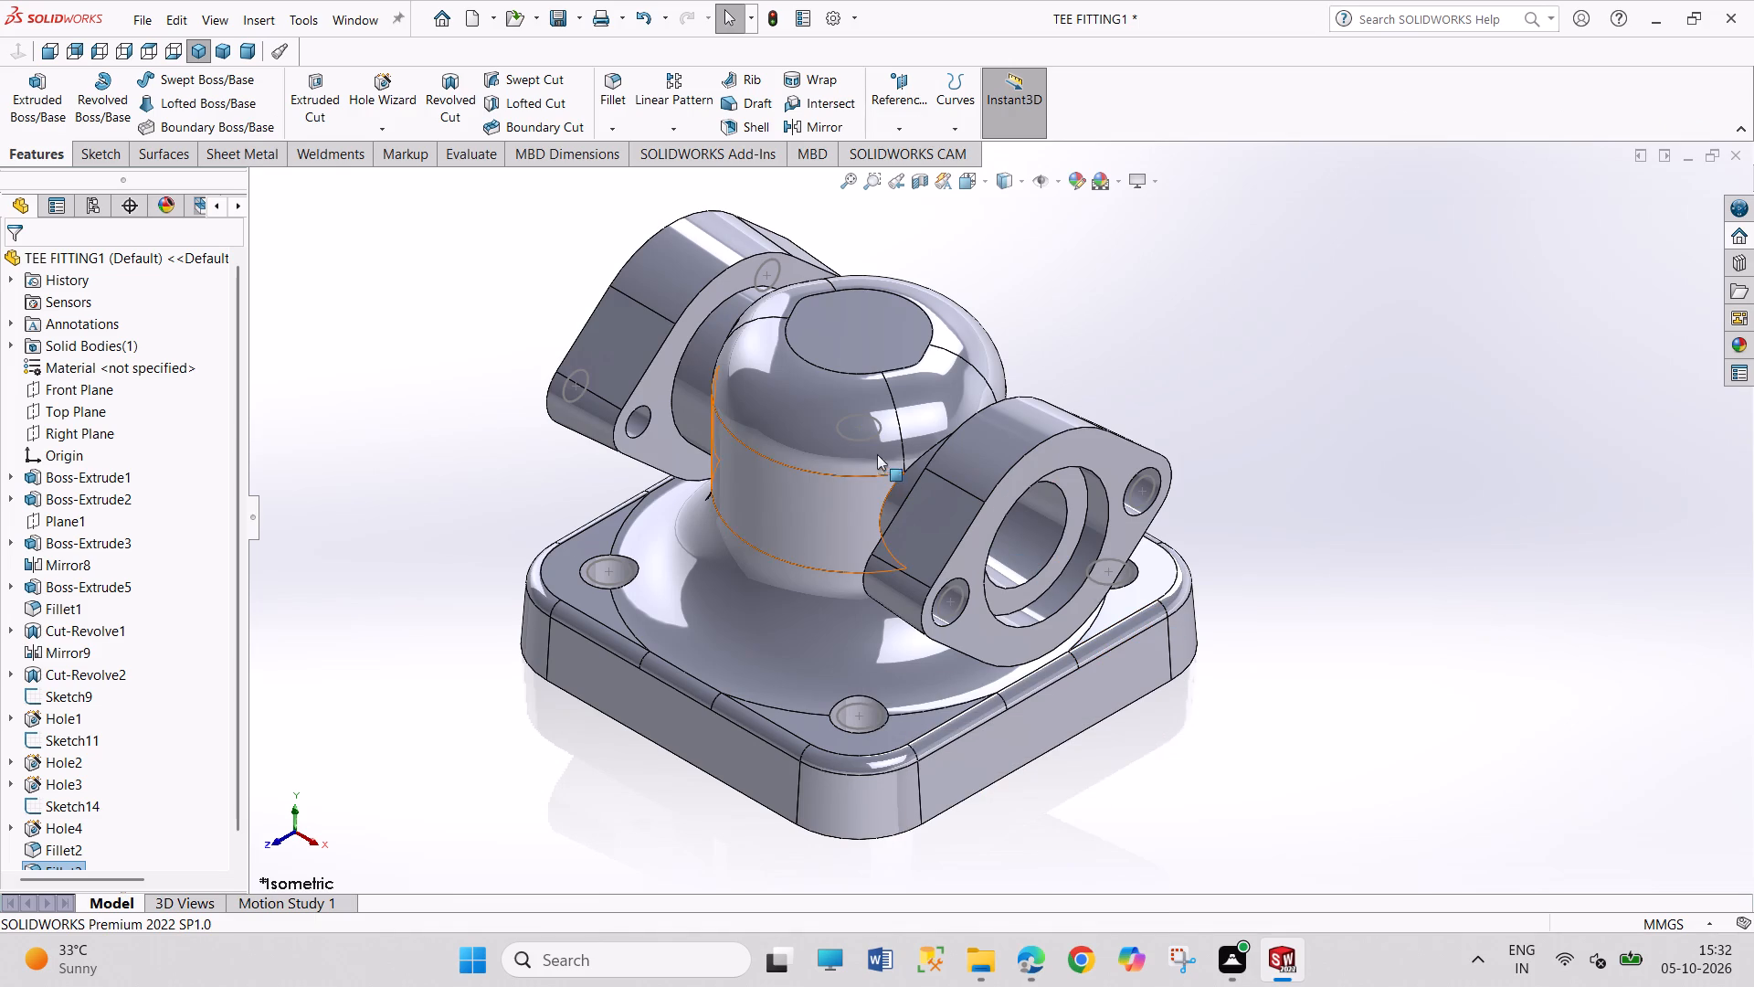
Fillet the inner-side outline edges of both side flanges with a 7 mm radius.
left_click(612, 84)
left_click(724, 271)
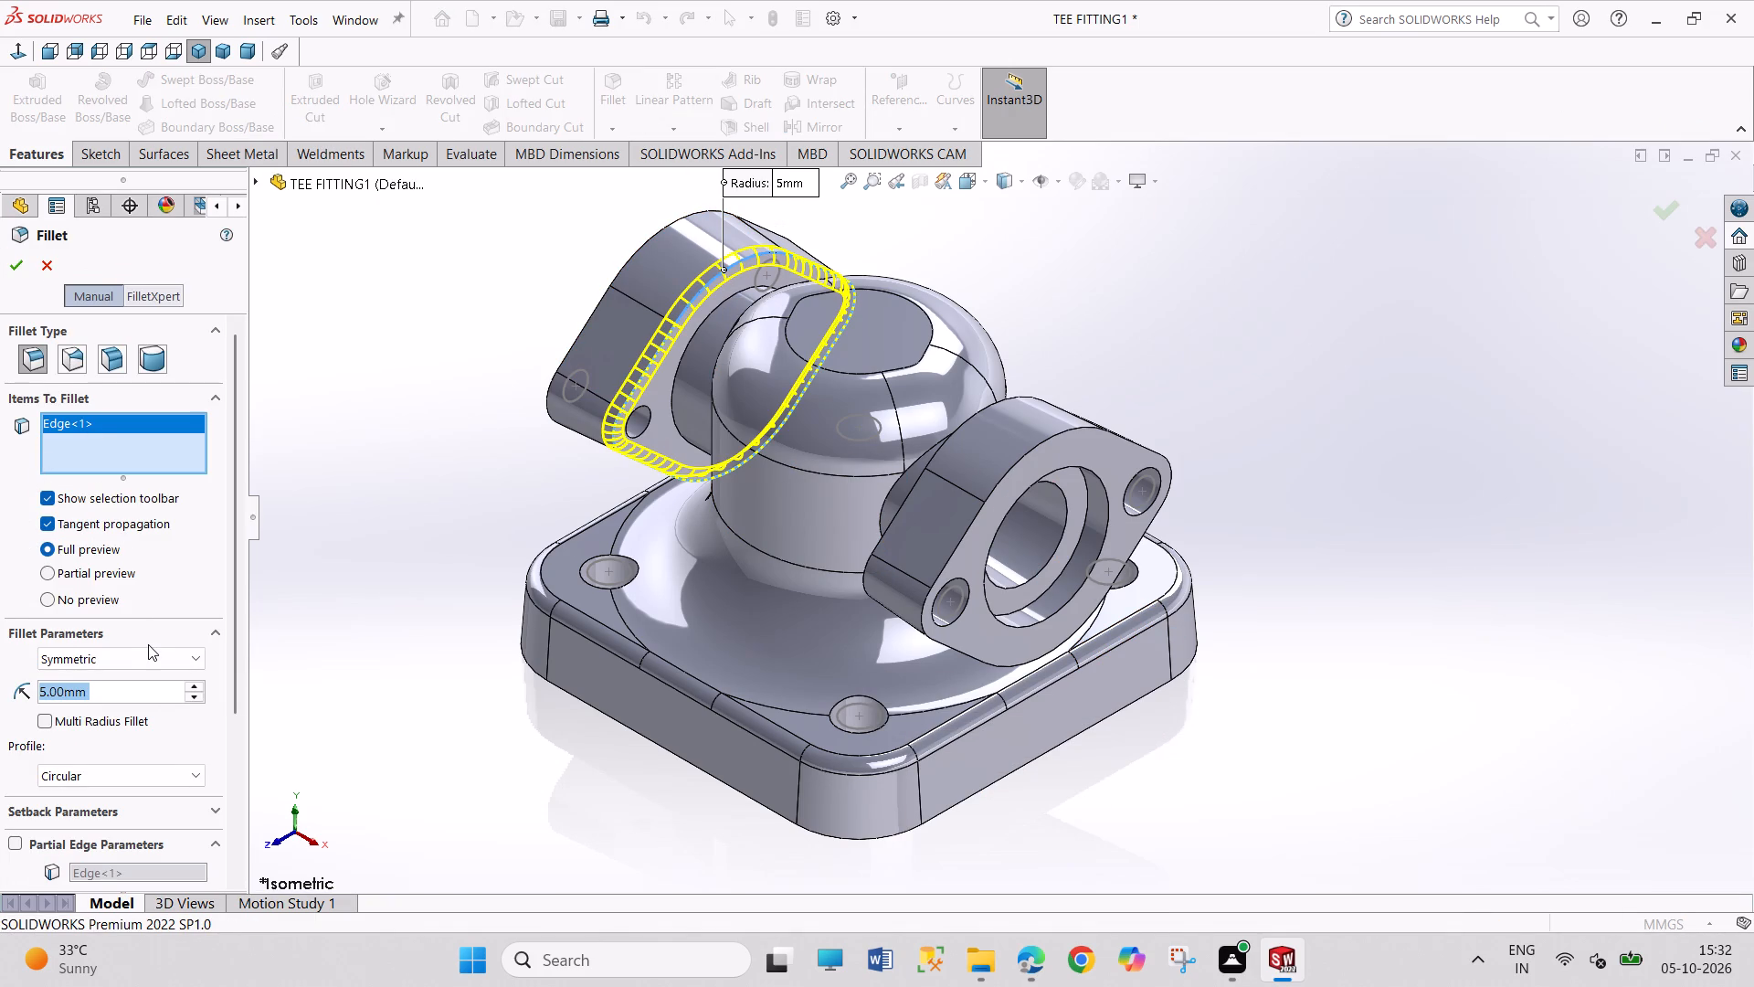
key("7")
key("Return")
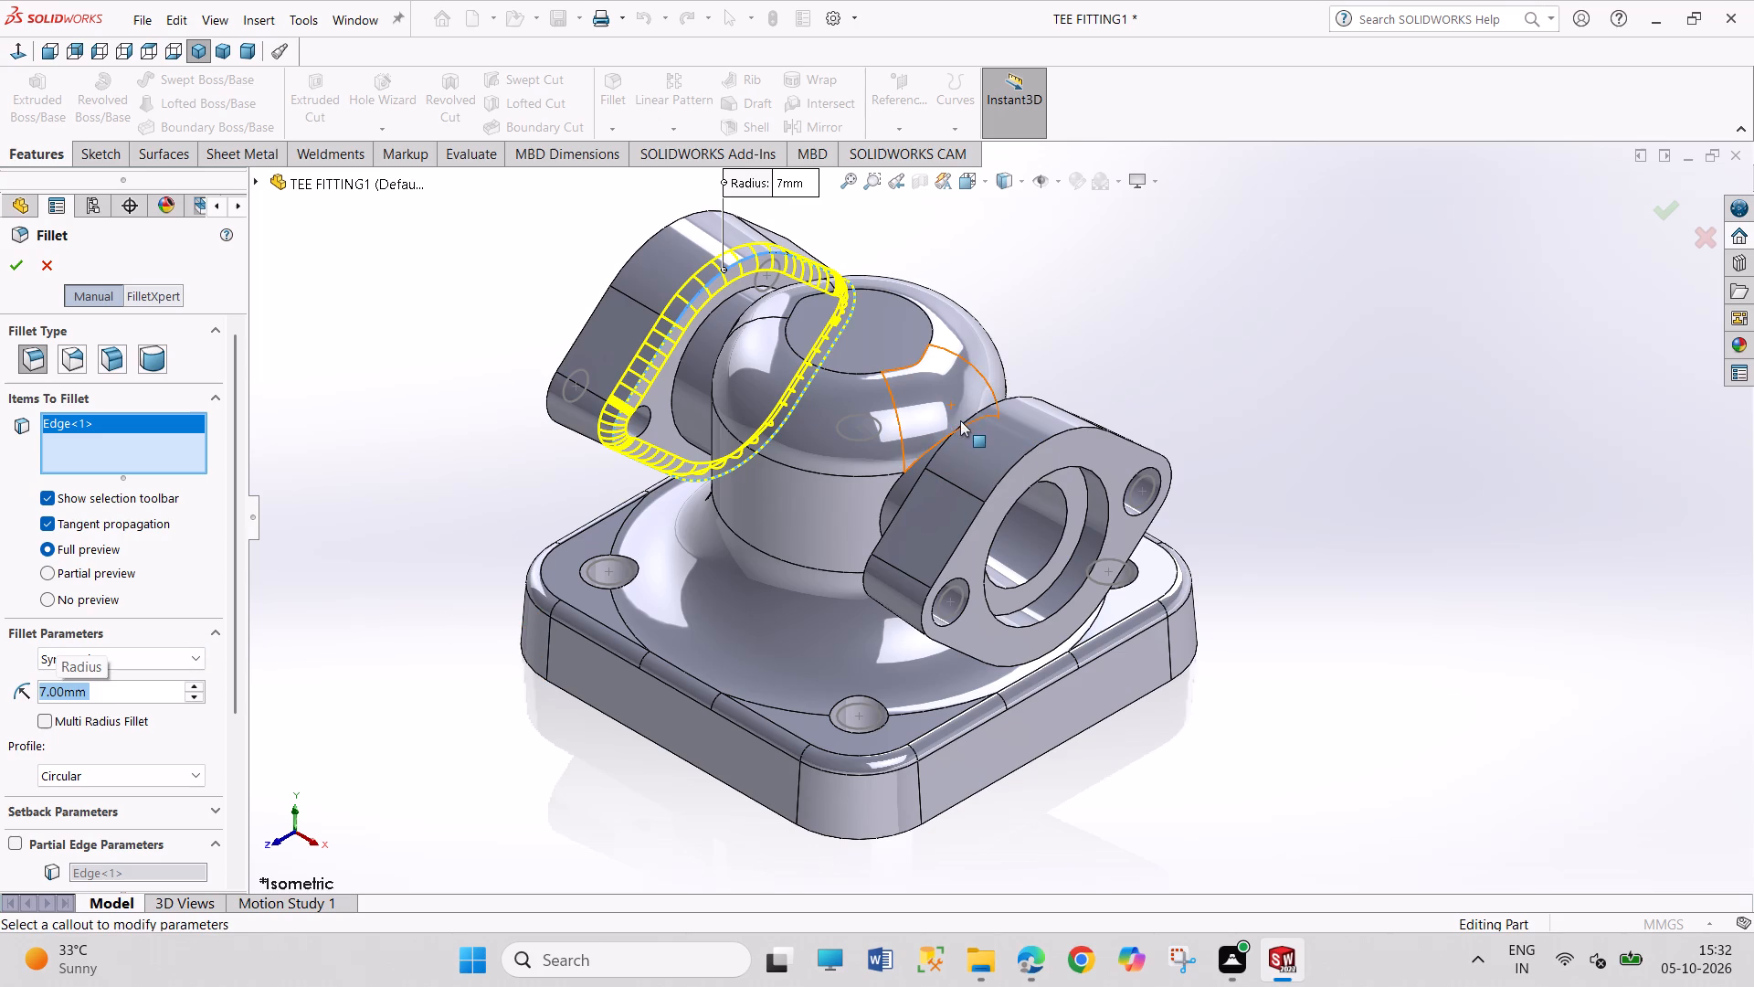
left_click(964, 427)
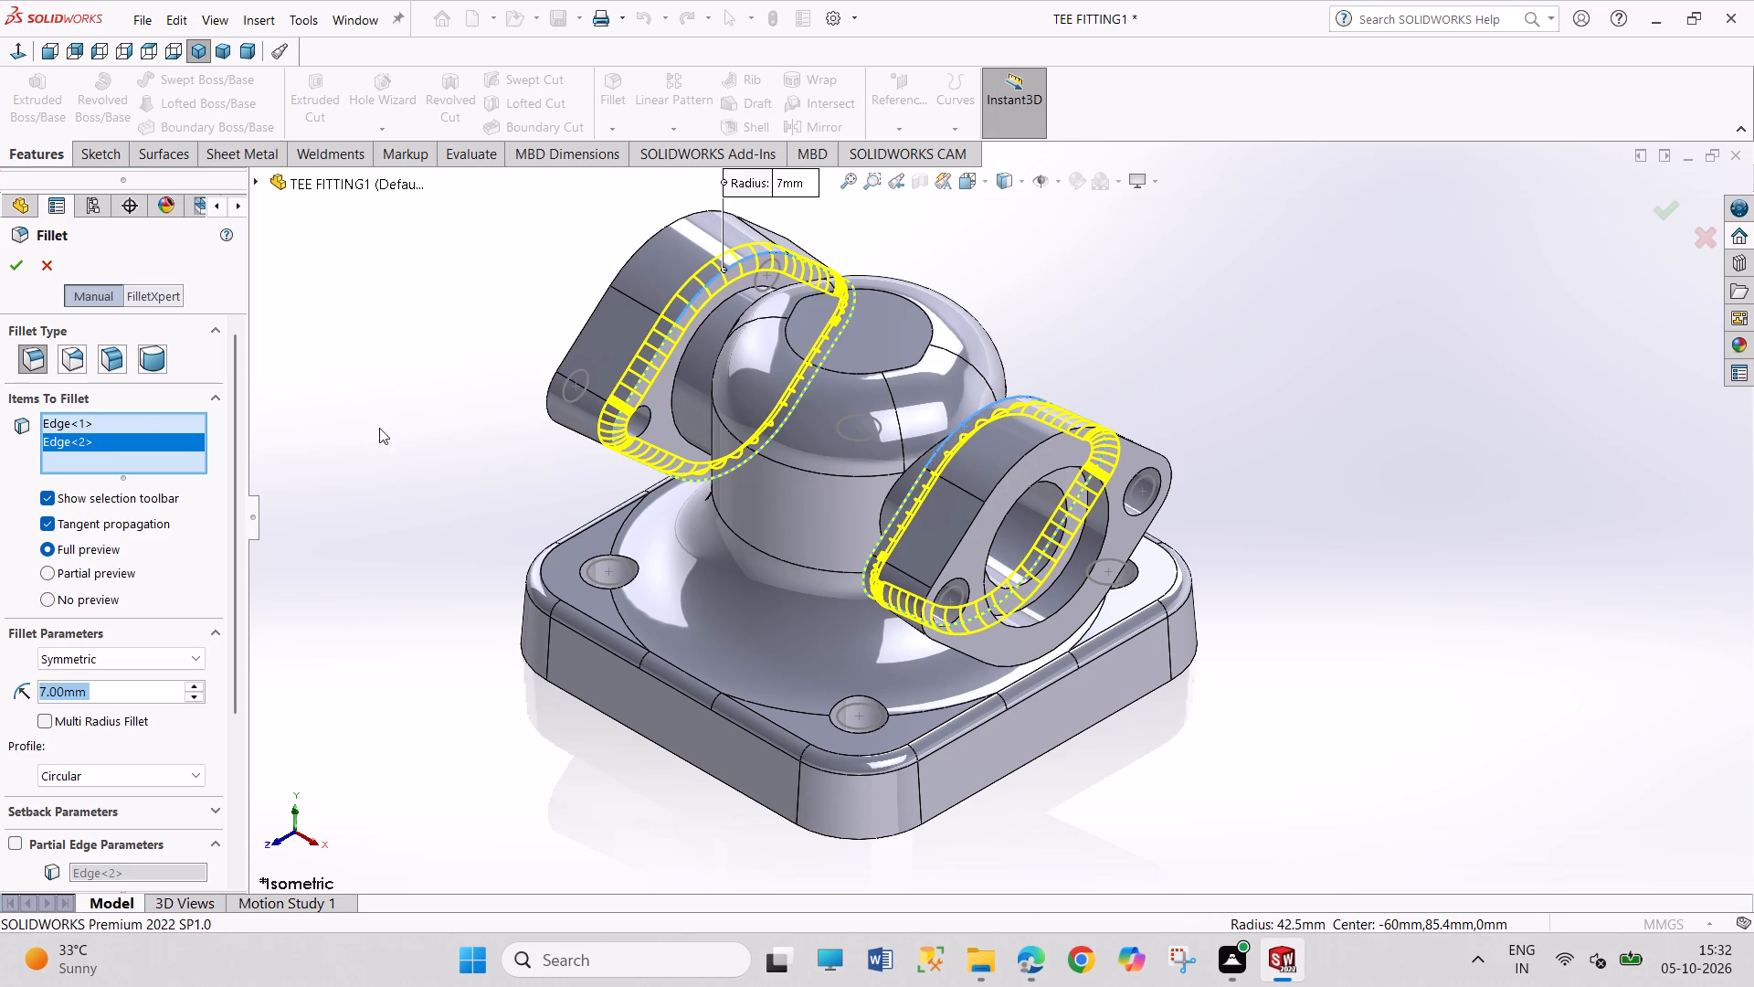
left_click(6, 277)
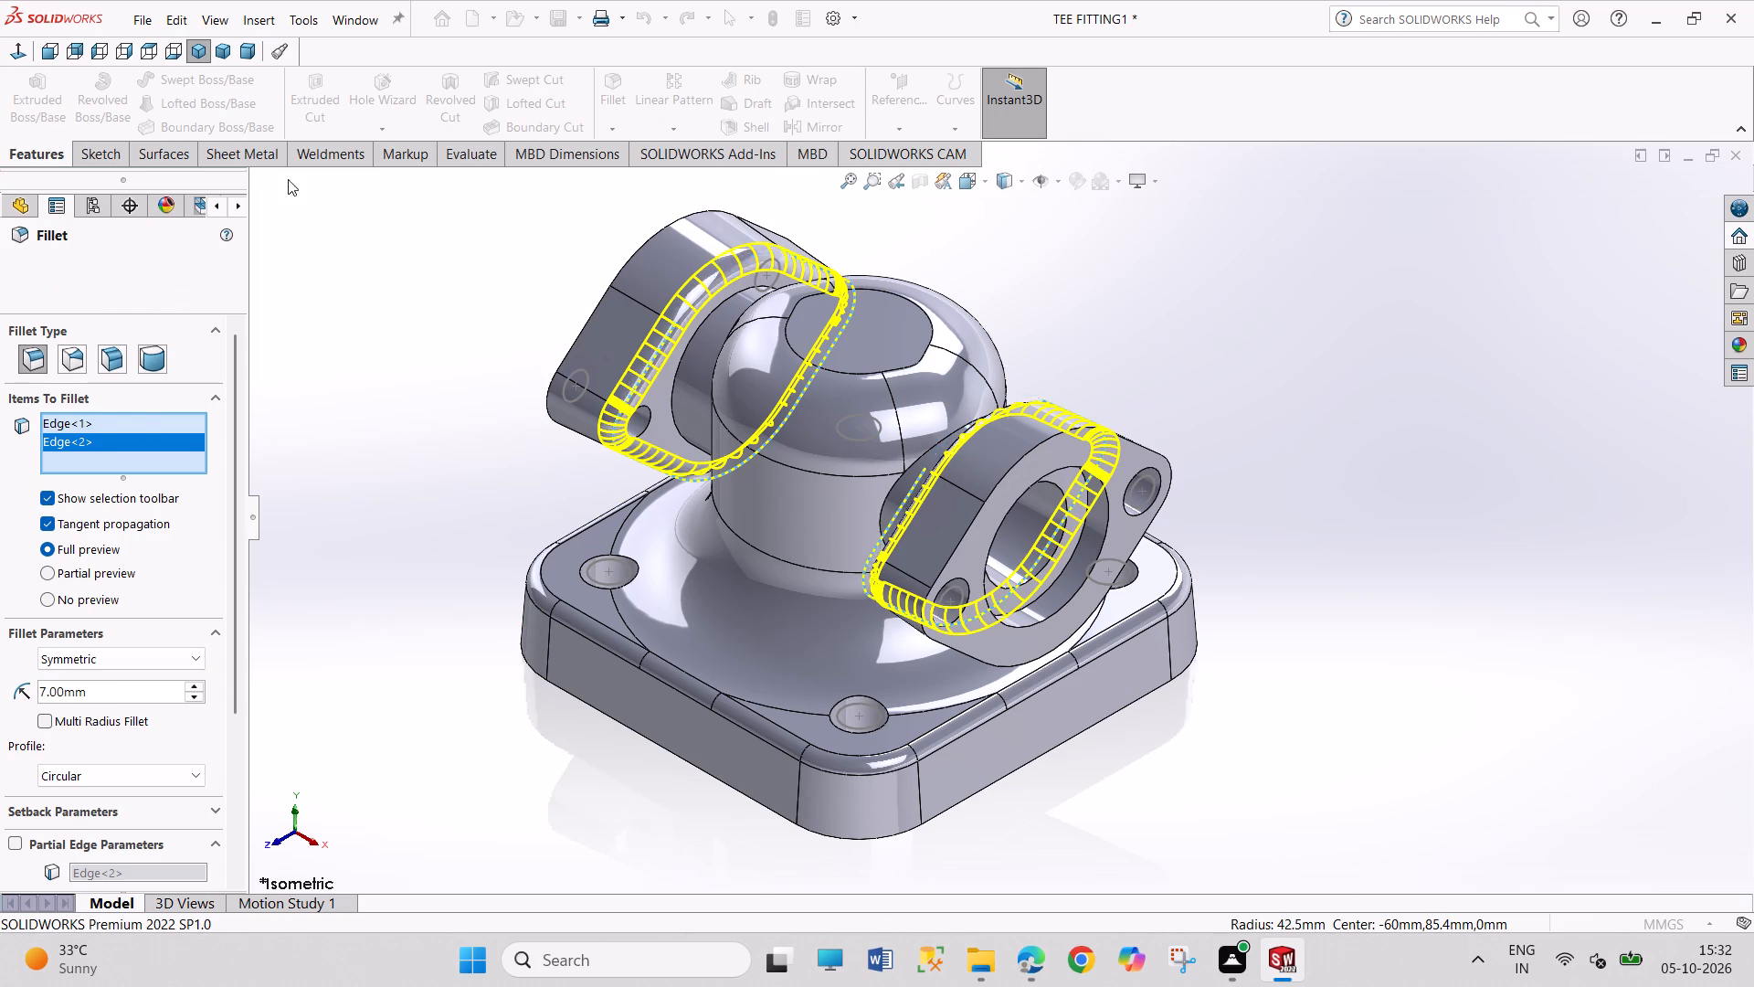
Fillet the two edges where the side necks join the central body with a 3 mm radius.
left_click(615, 82)
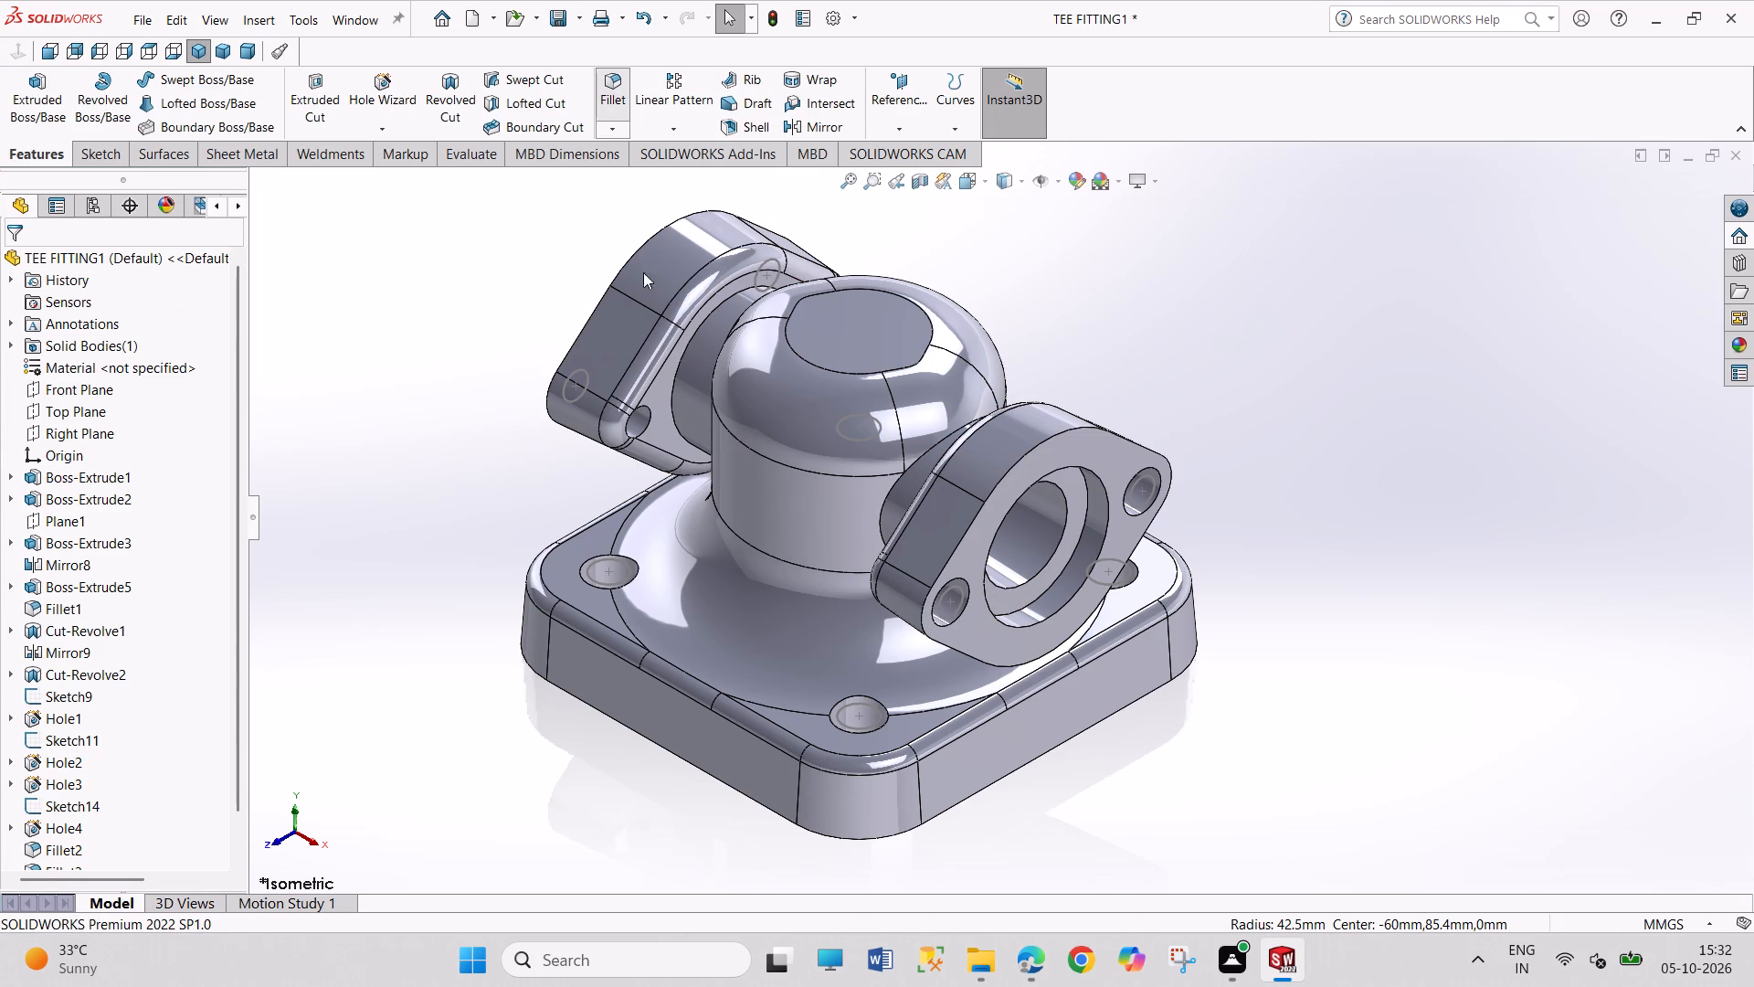
left_click(888, 493)
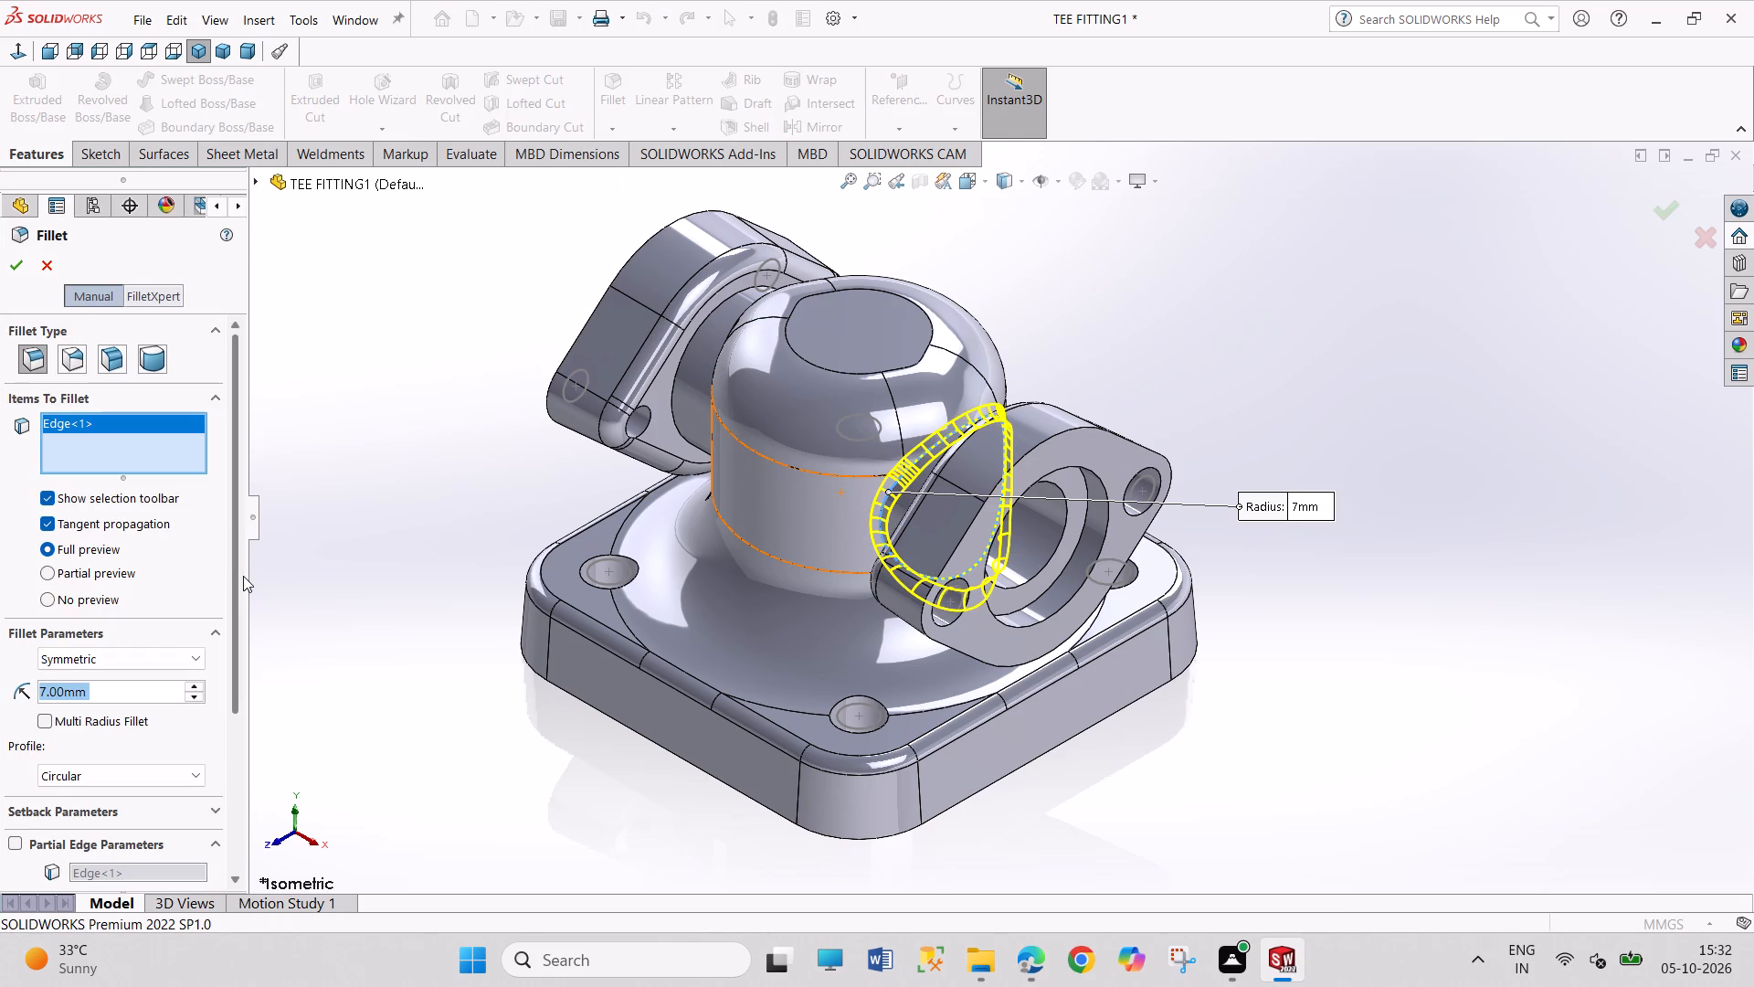
key("3")
key("Return")
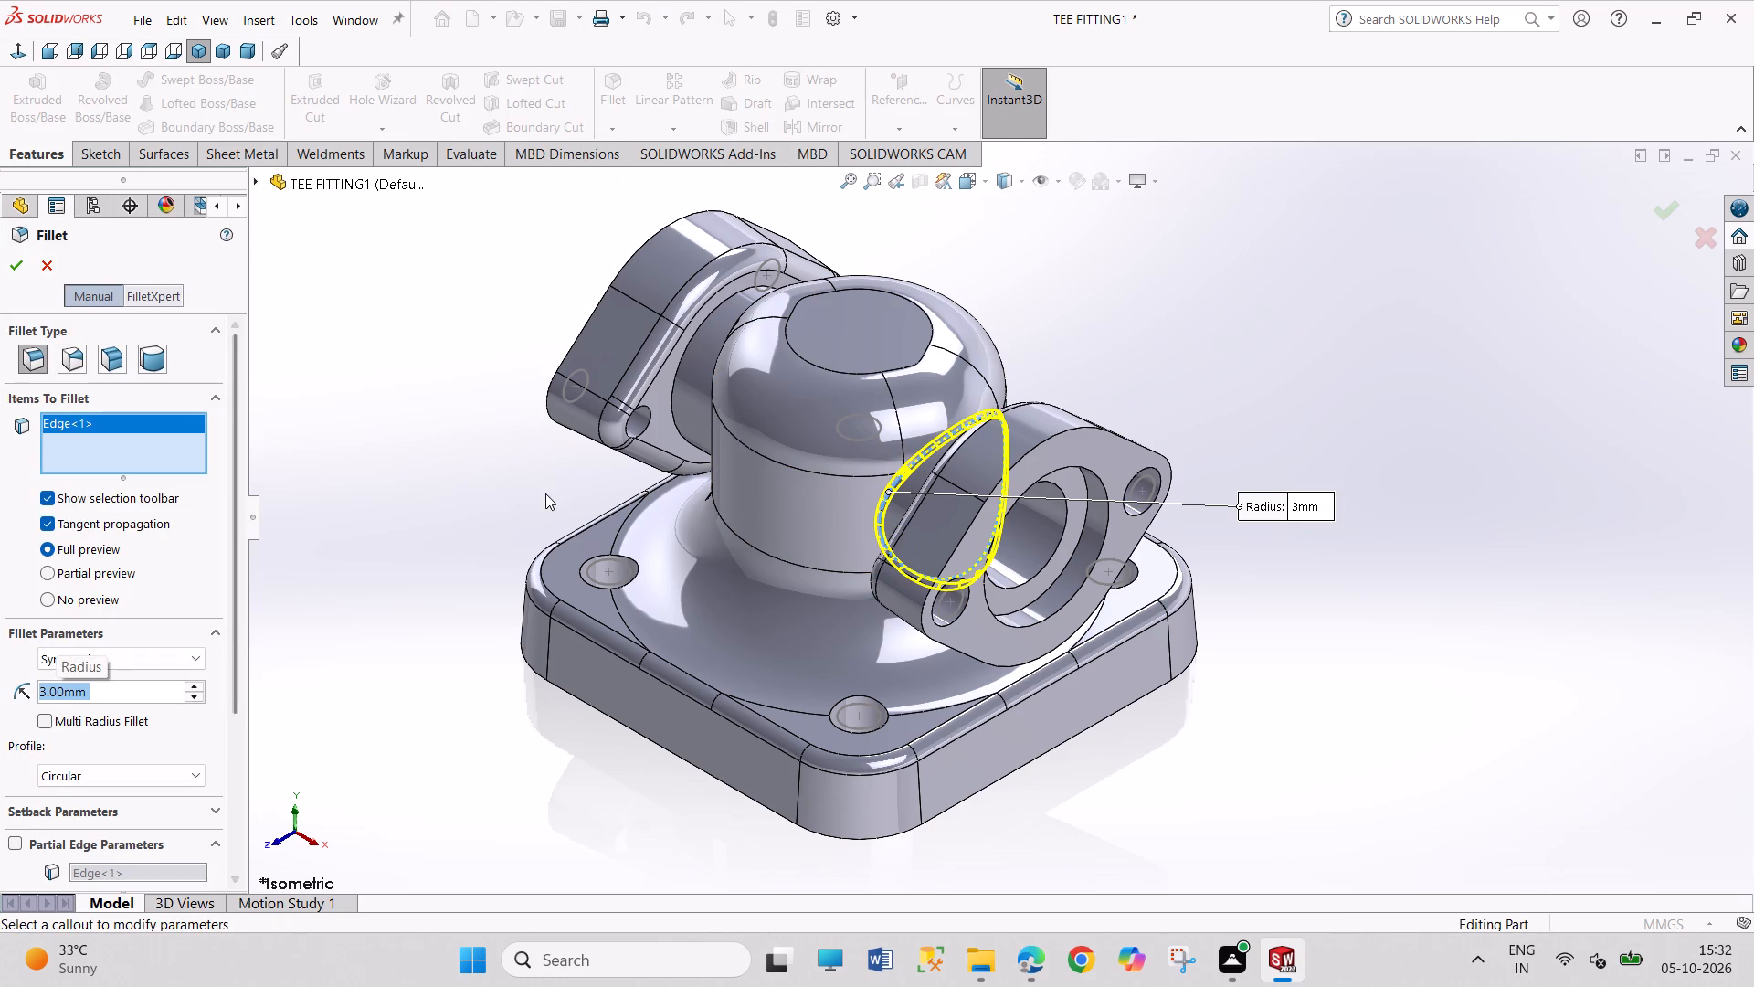
middle_click_drag(523, 427, 621, 425)
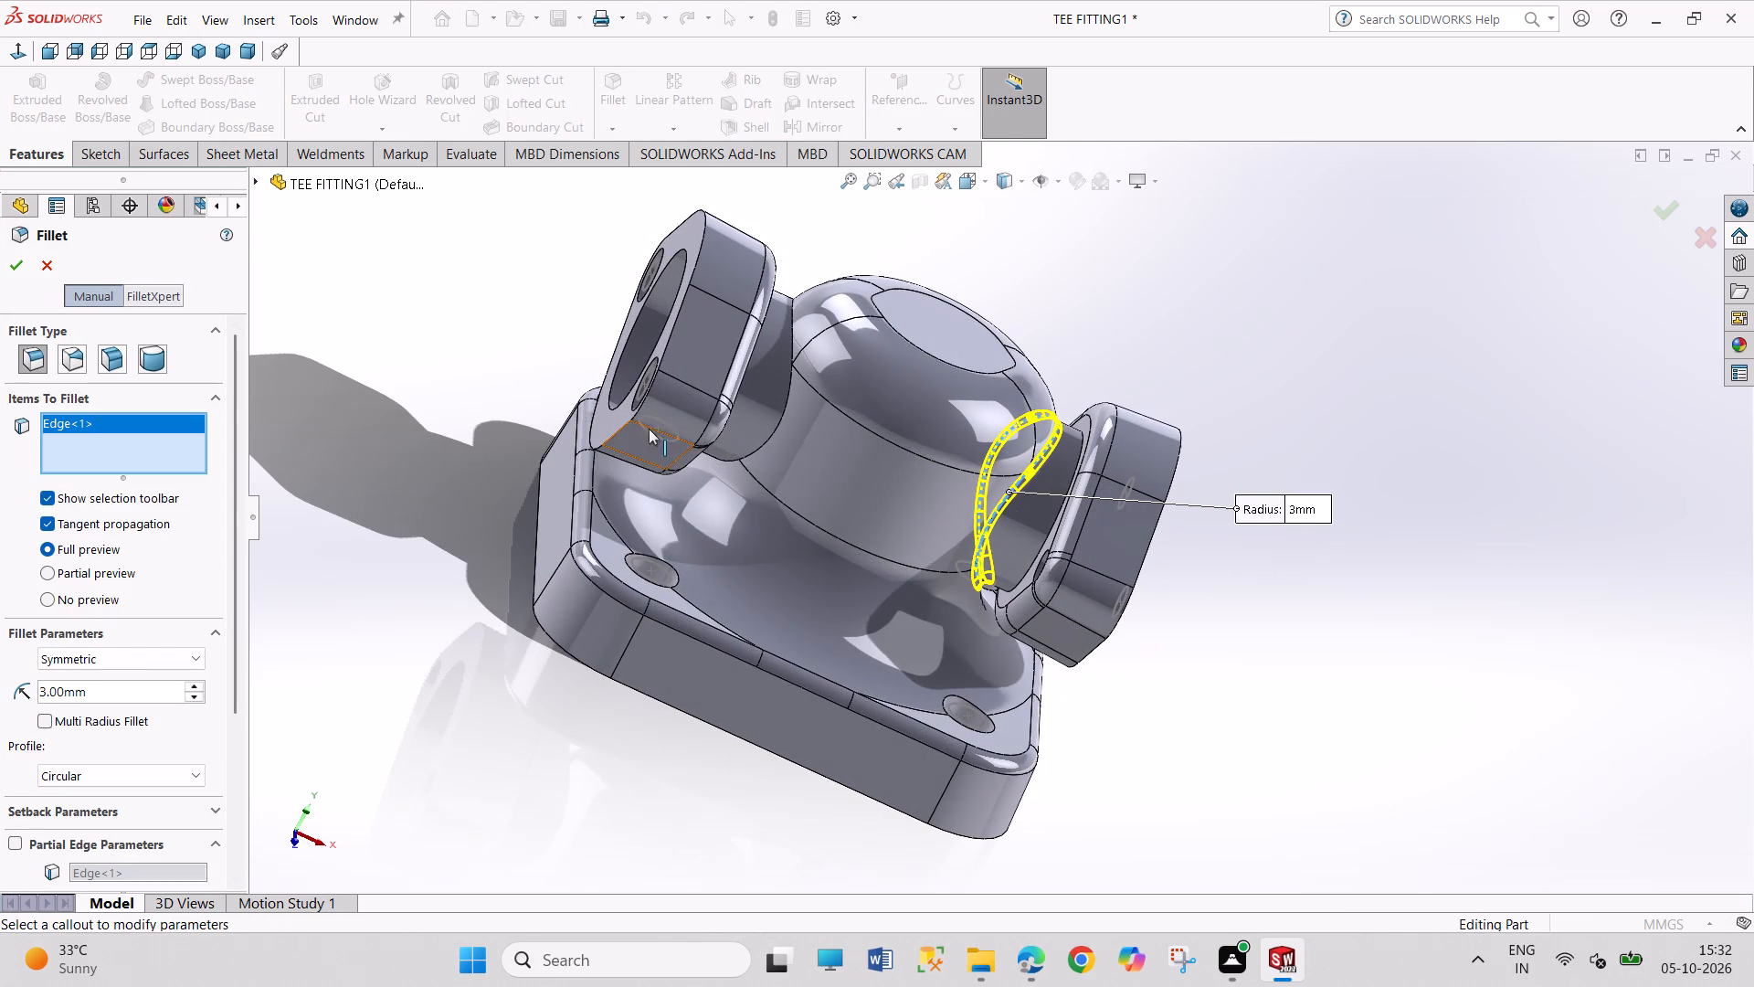
left_click(784, 416)
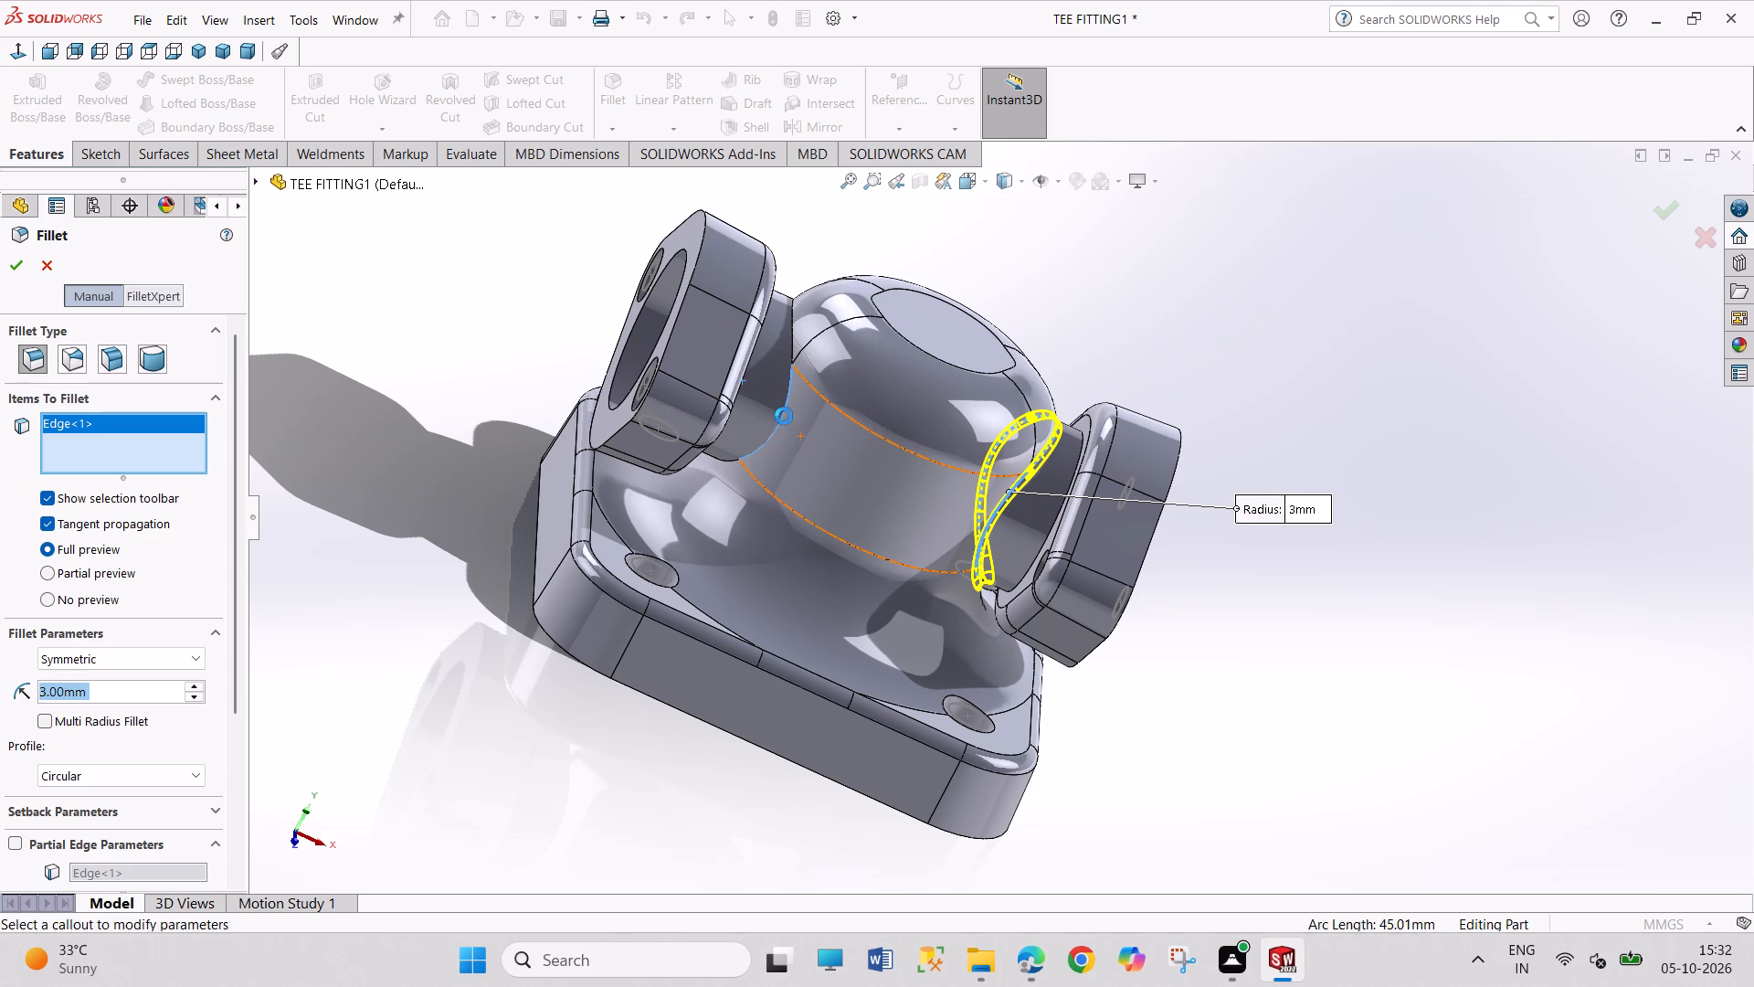
left_click(5, 269)
Fillet the circular edges where both necks meet the inner faces of the side flanges with a 7 mm radius.
scroll(418, 297, "down", 2)
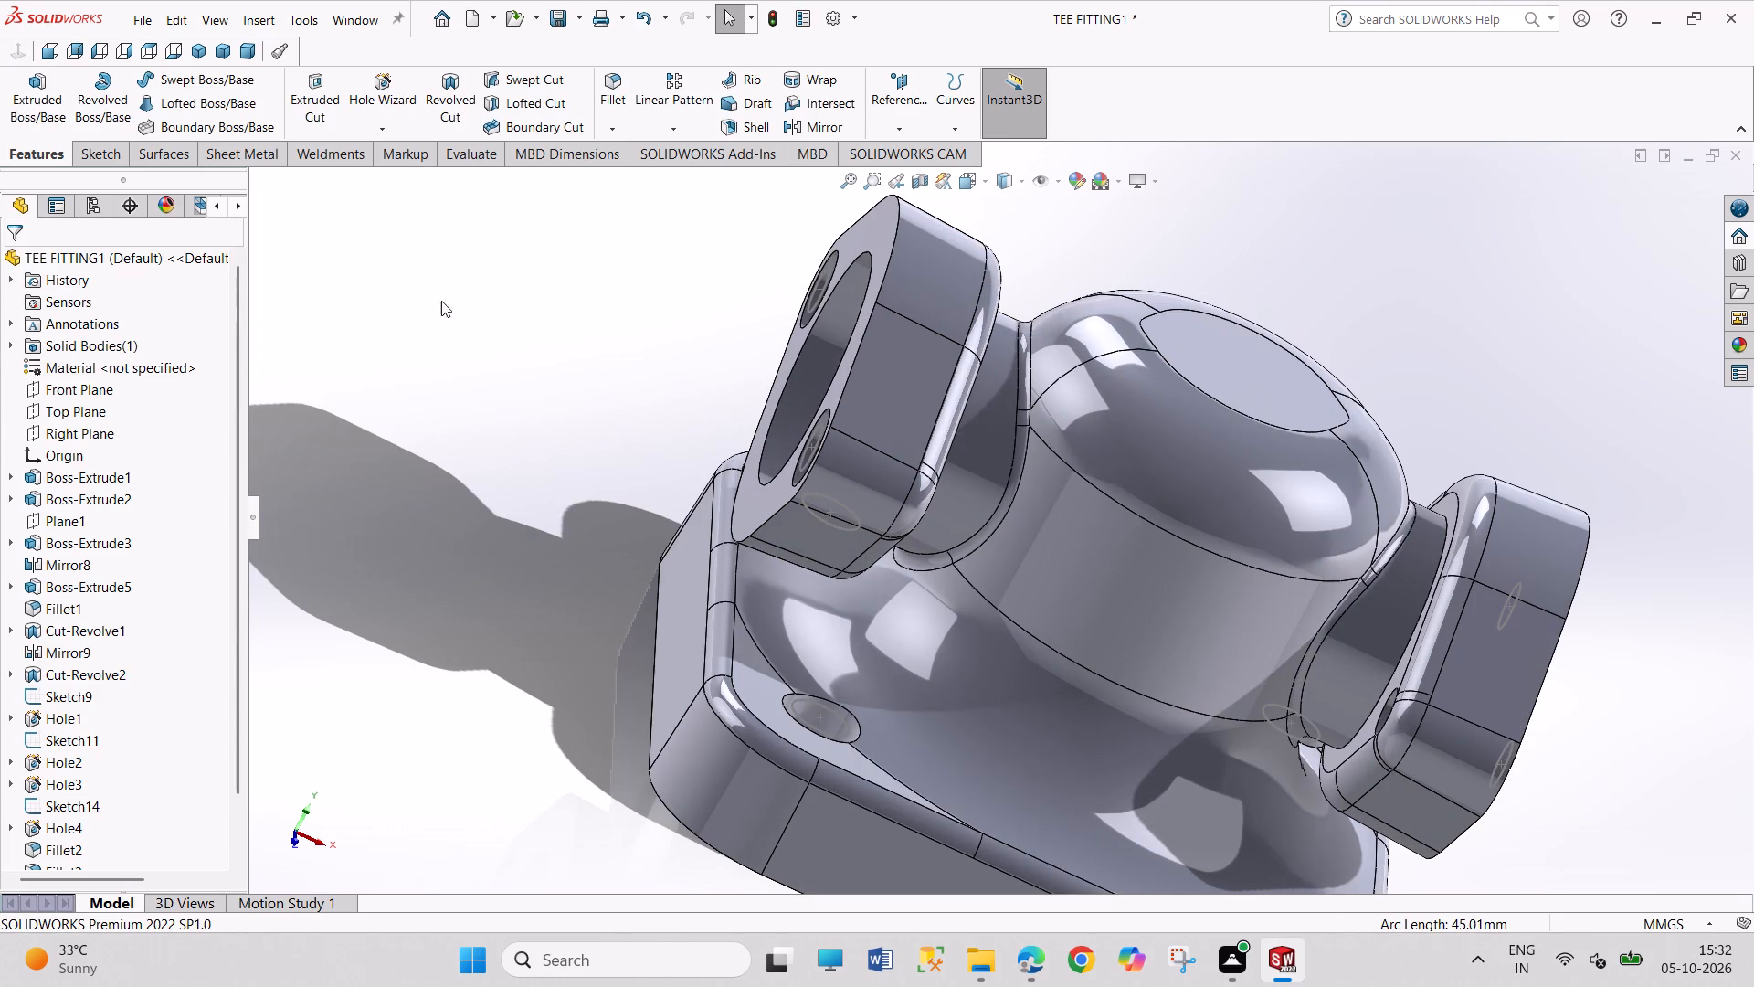
scroll(565, 329, "up", 5)
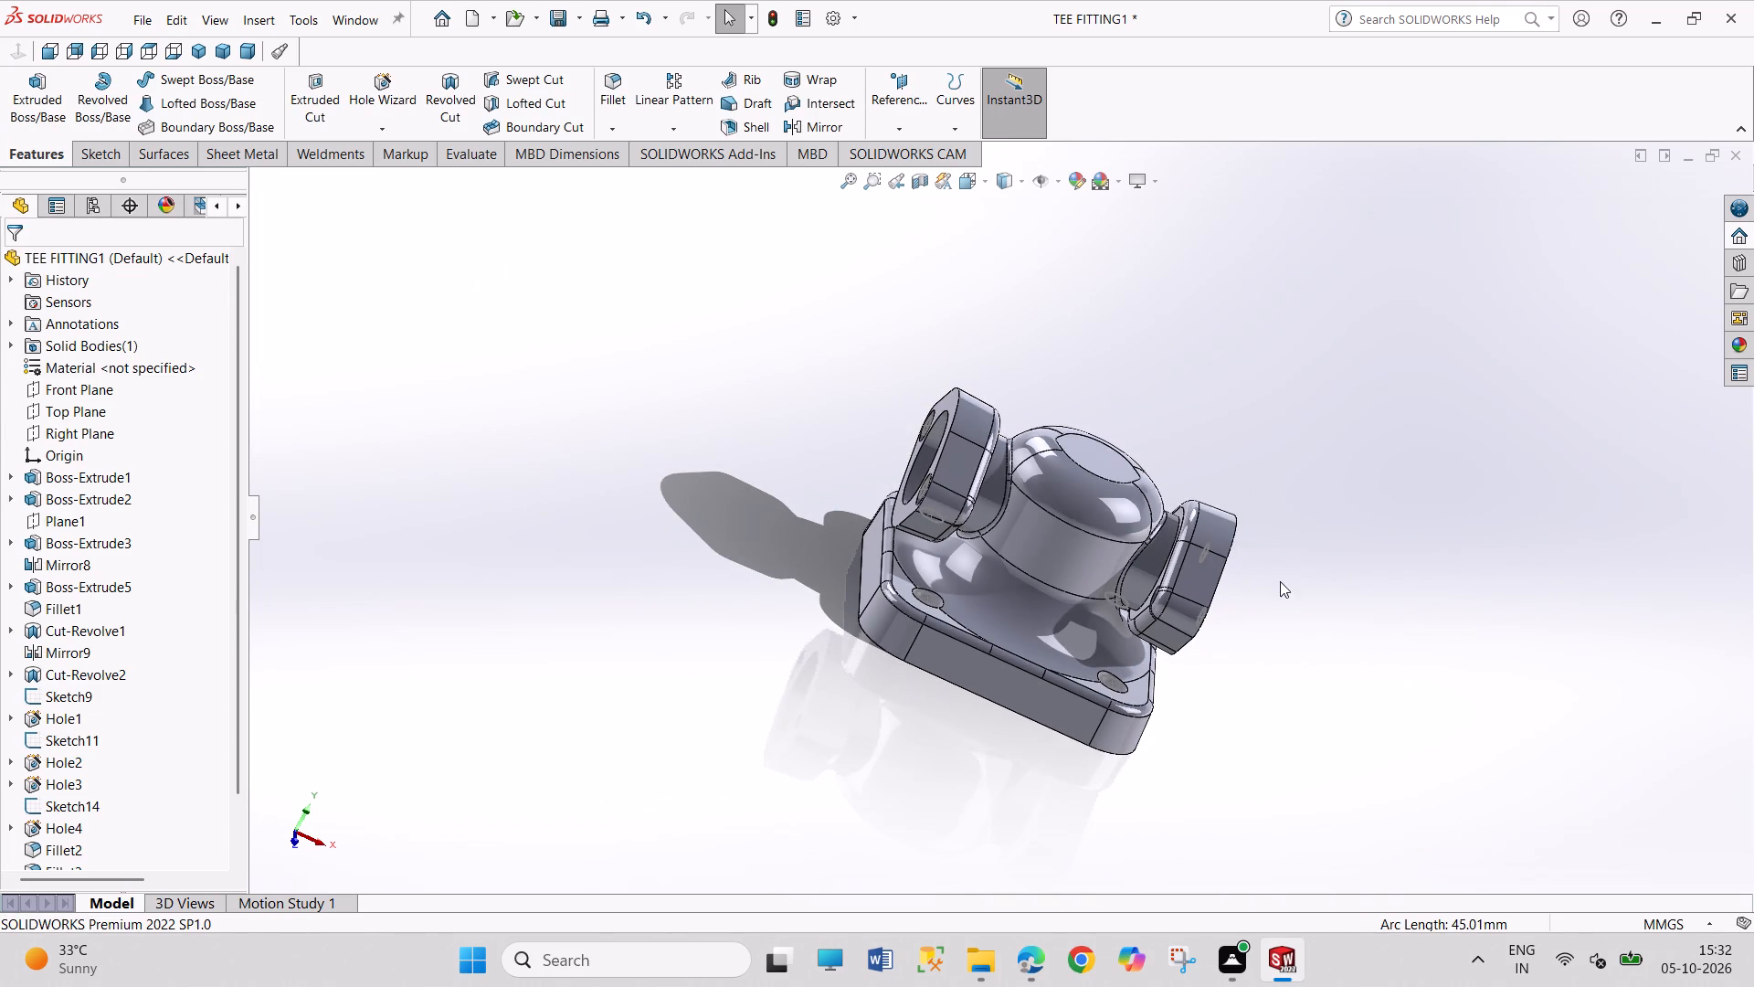
middle_click_drag(1277, 591, 1294, 557)
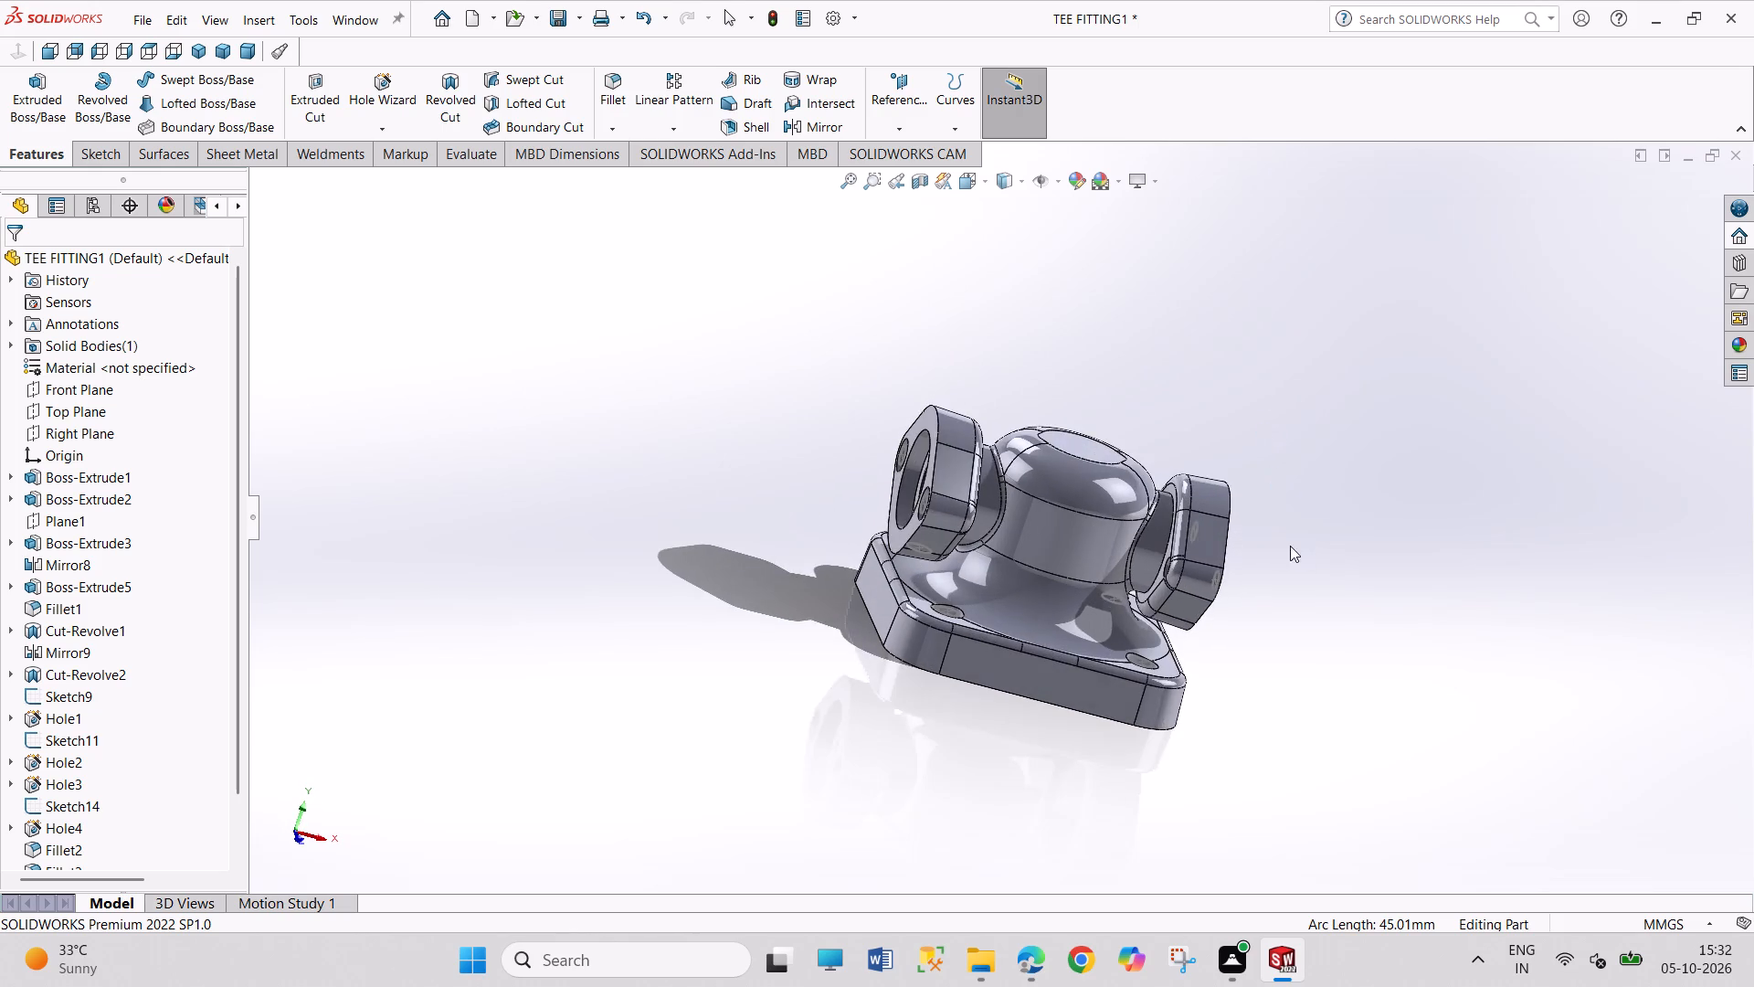
scroll(1277, 528, "down", 2)
scroll(1149, 545, "down", 1)
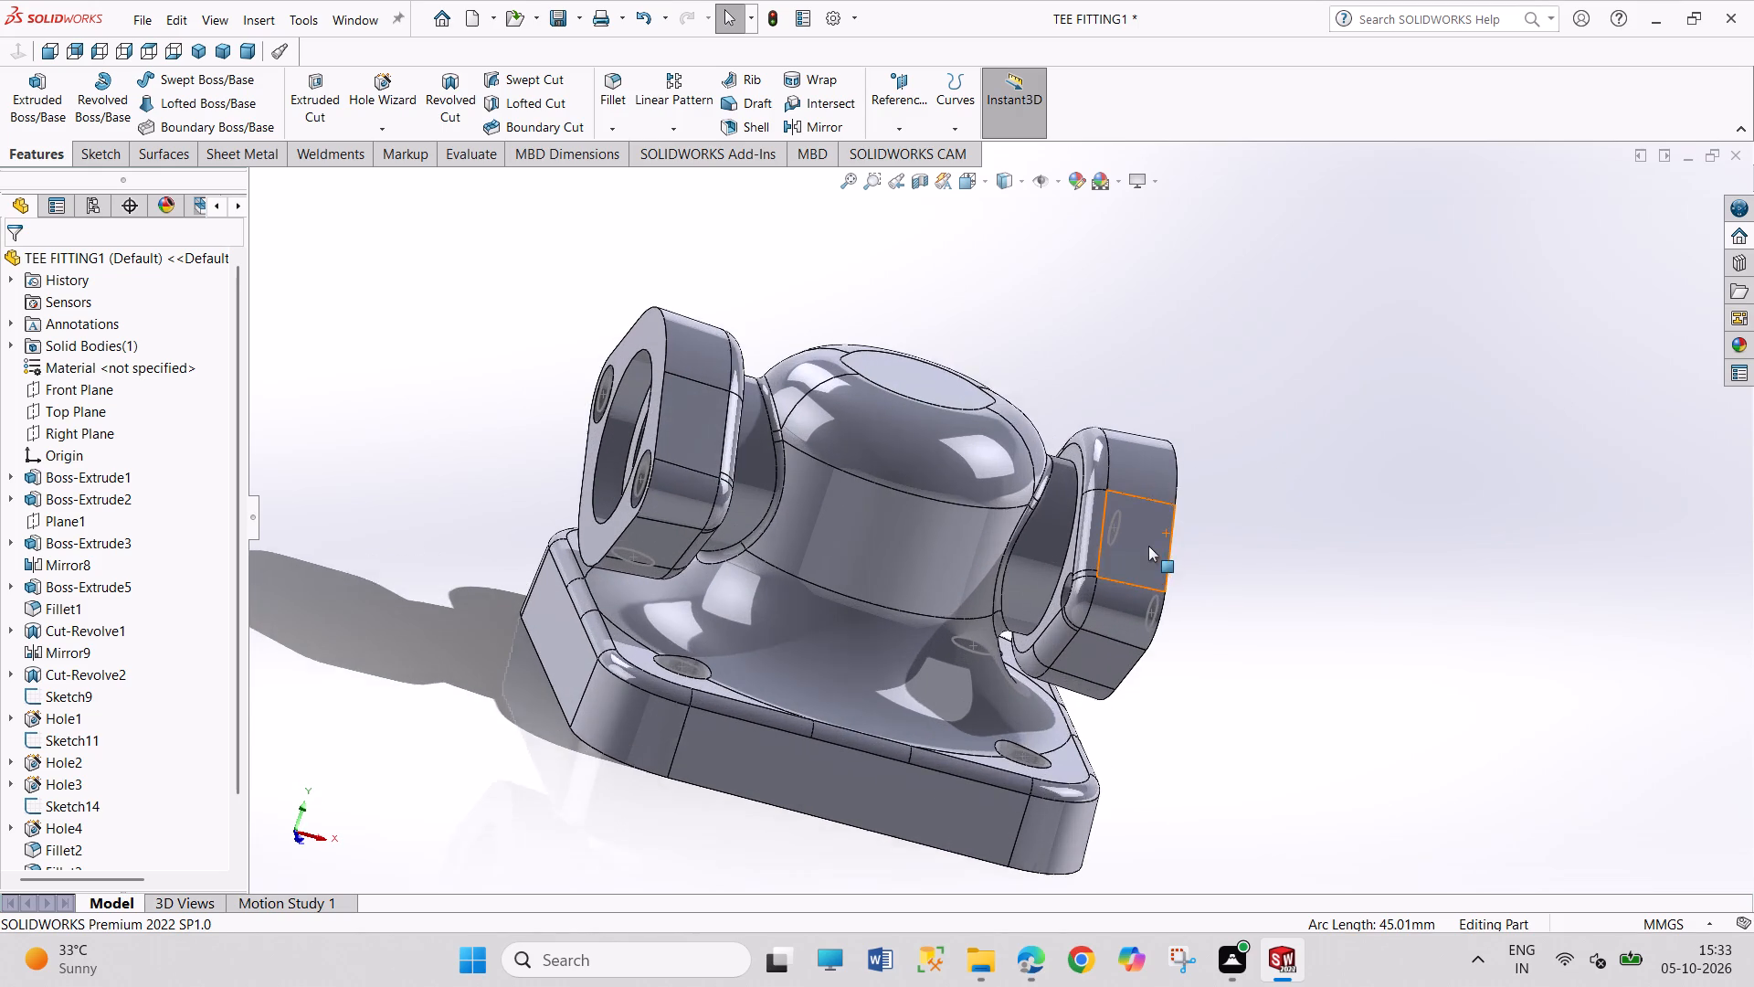
scroll(1148, 546, "down", 1)
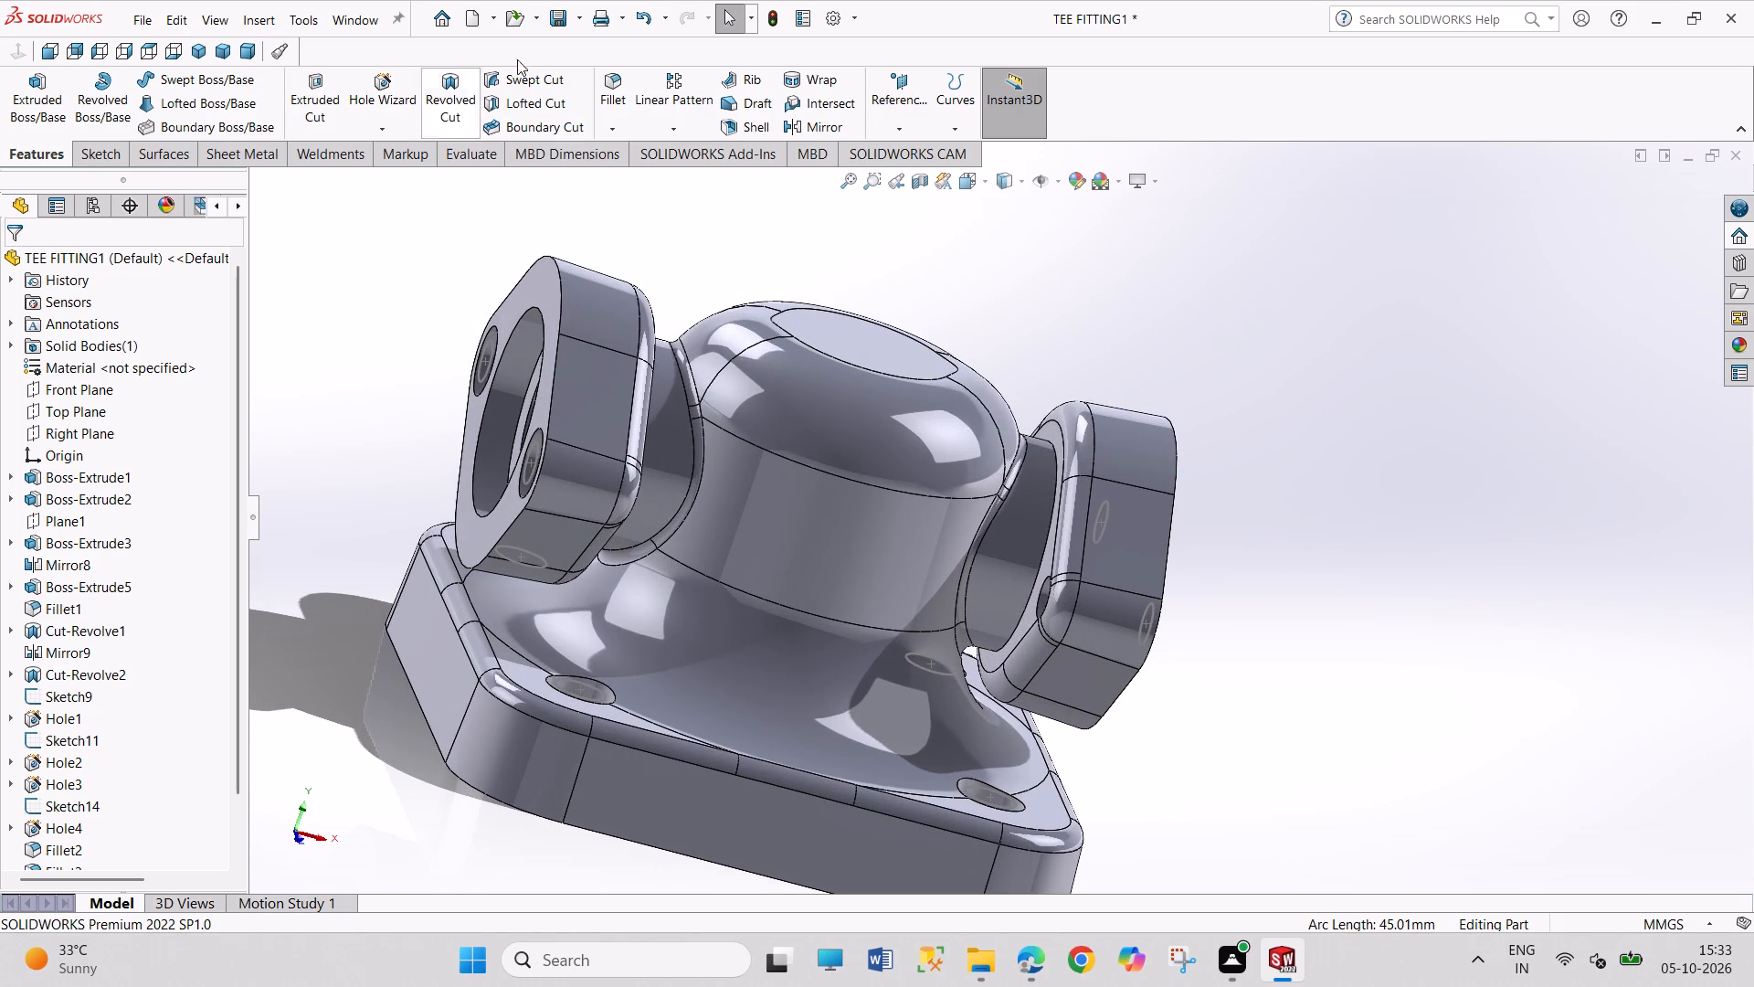
left_click(610, 85)
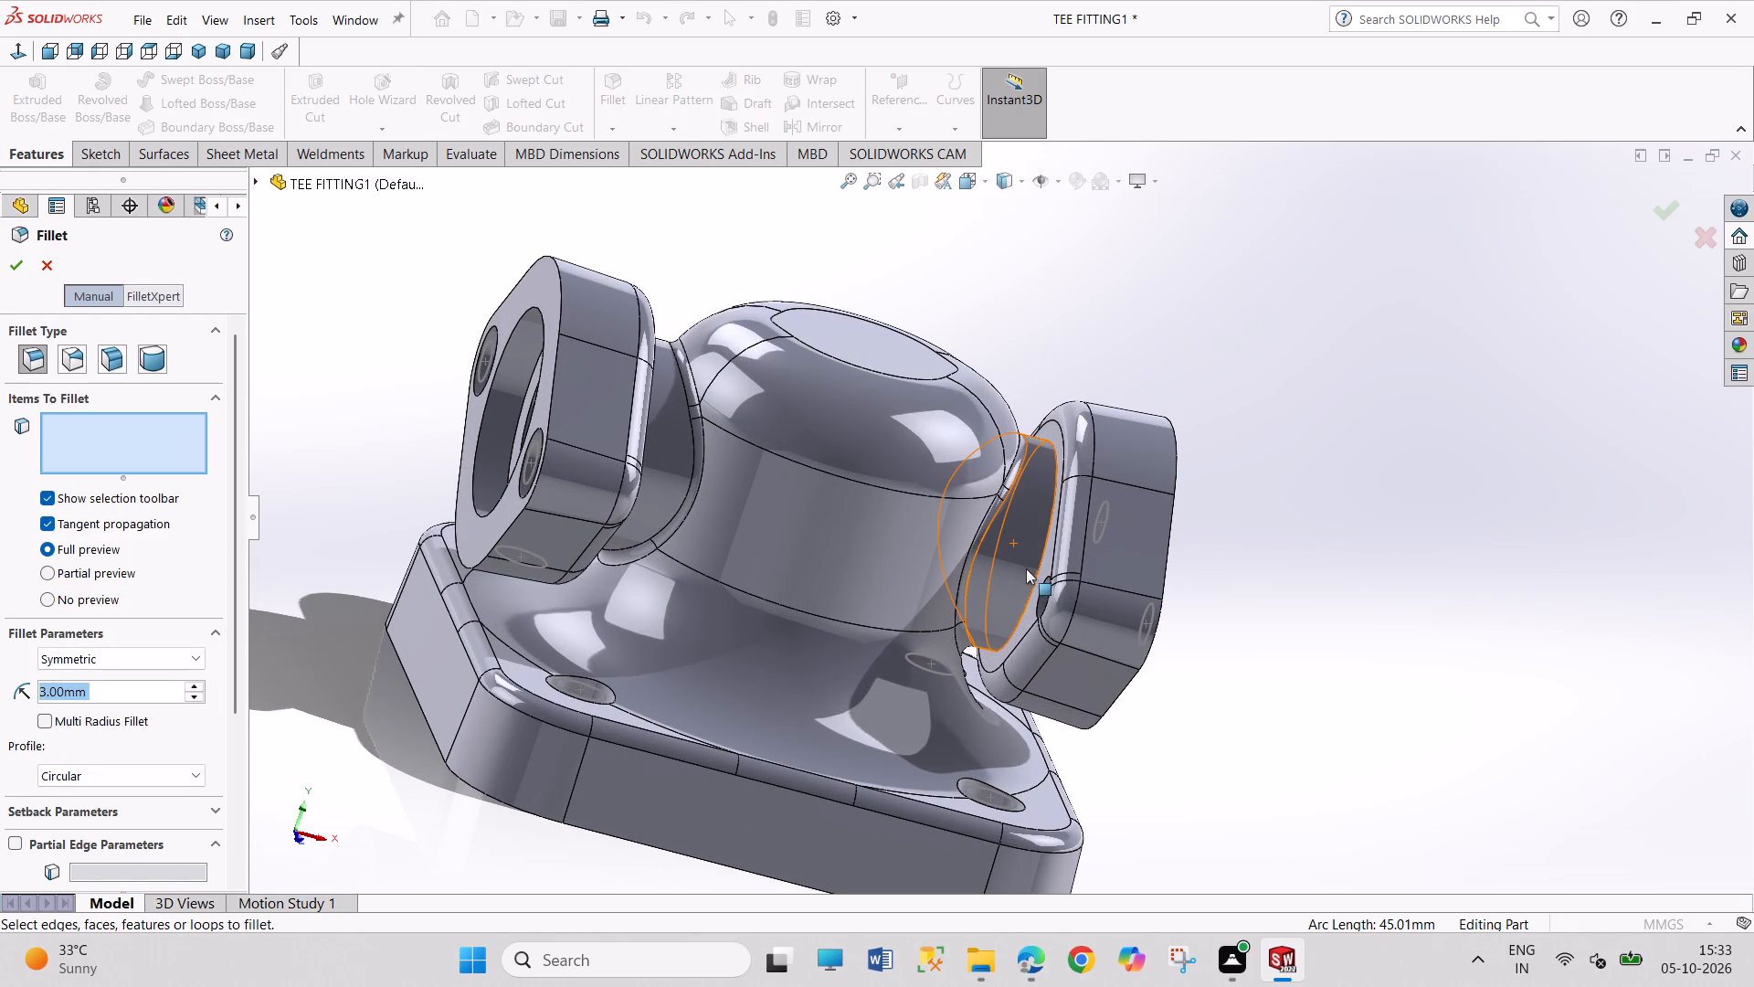
left_click(1035, 581)
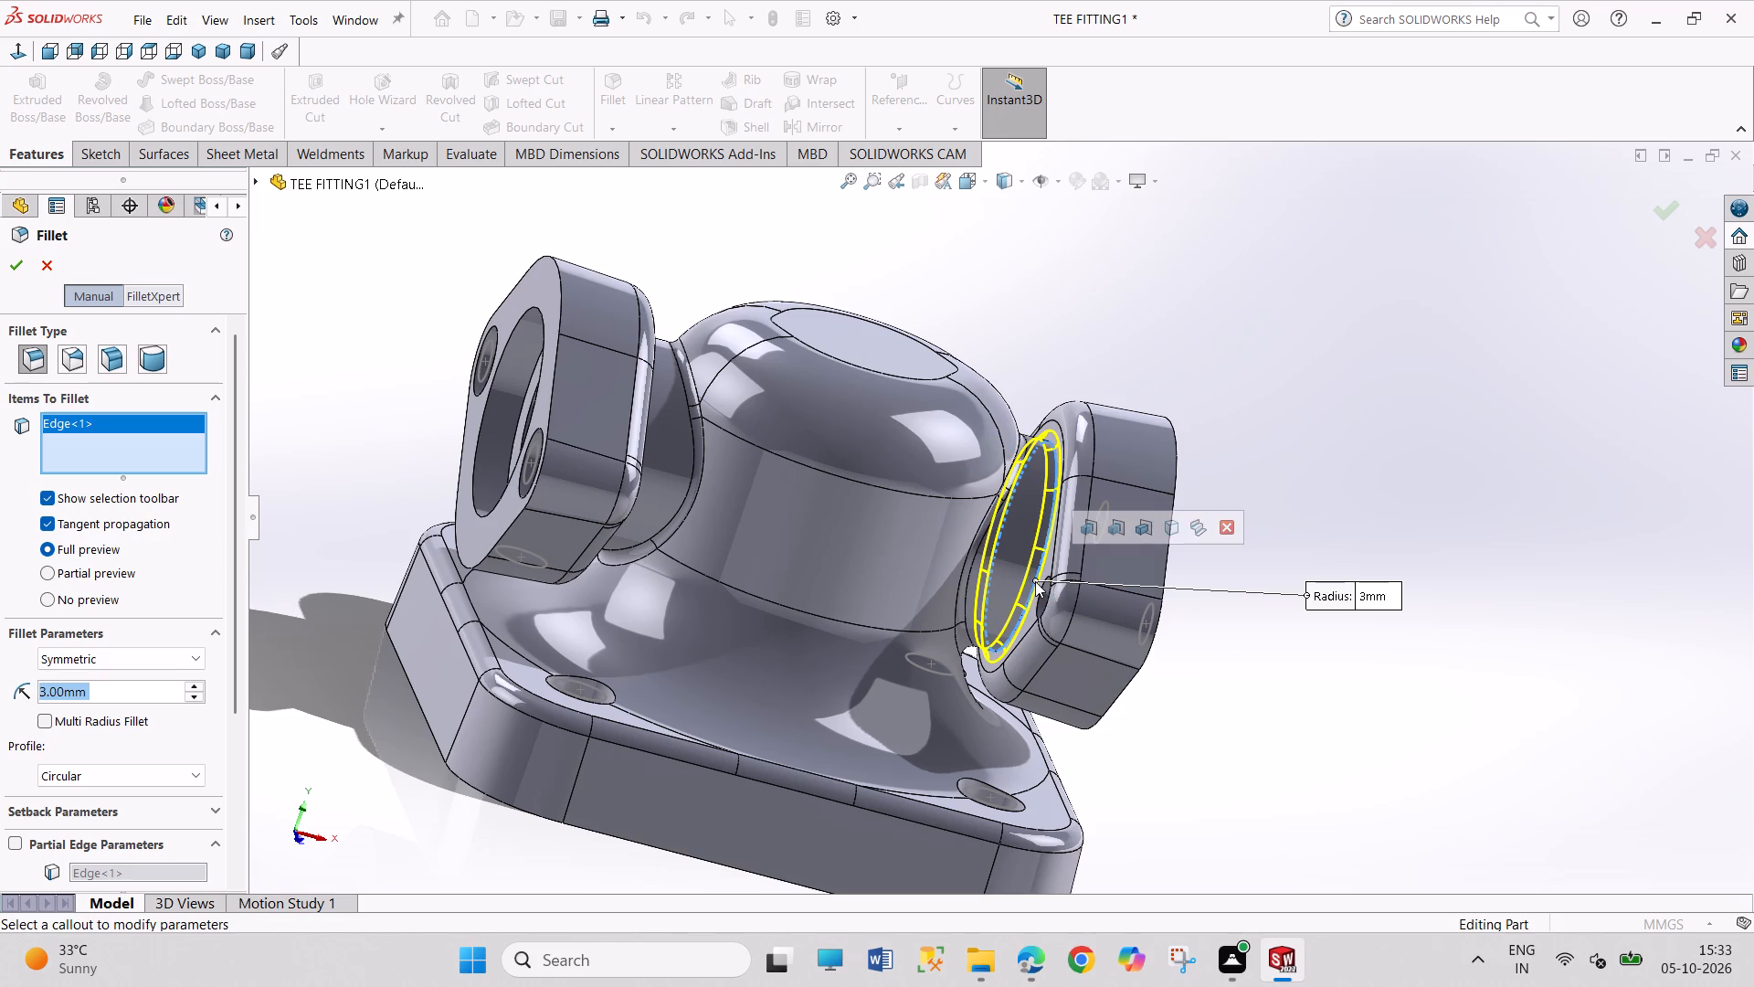
key("7")
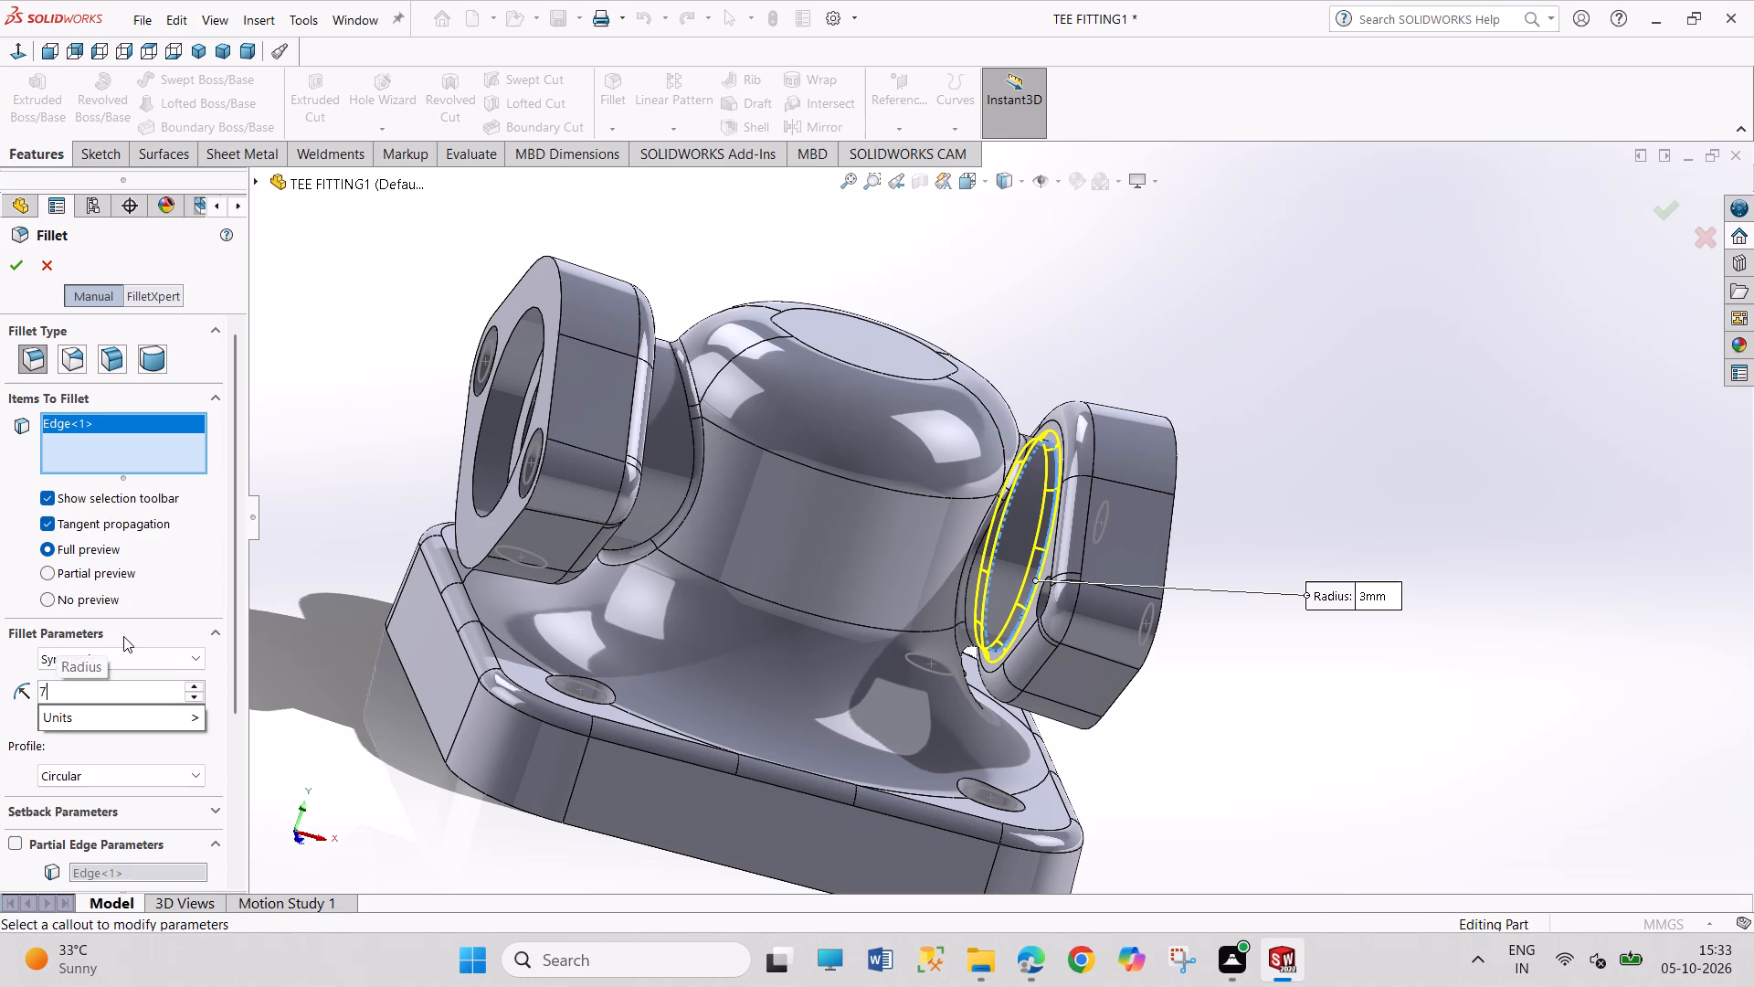
key("Return")
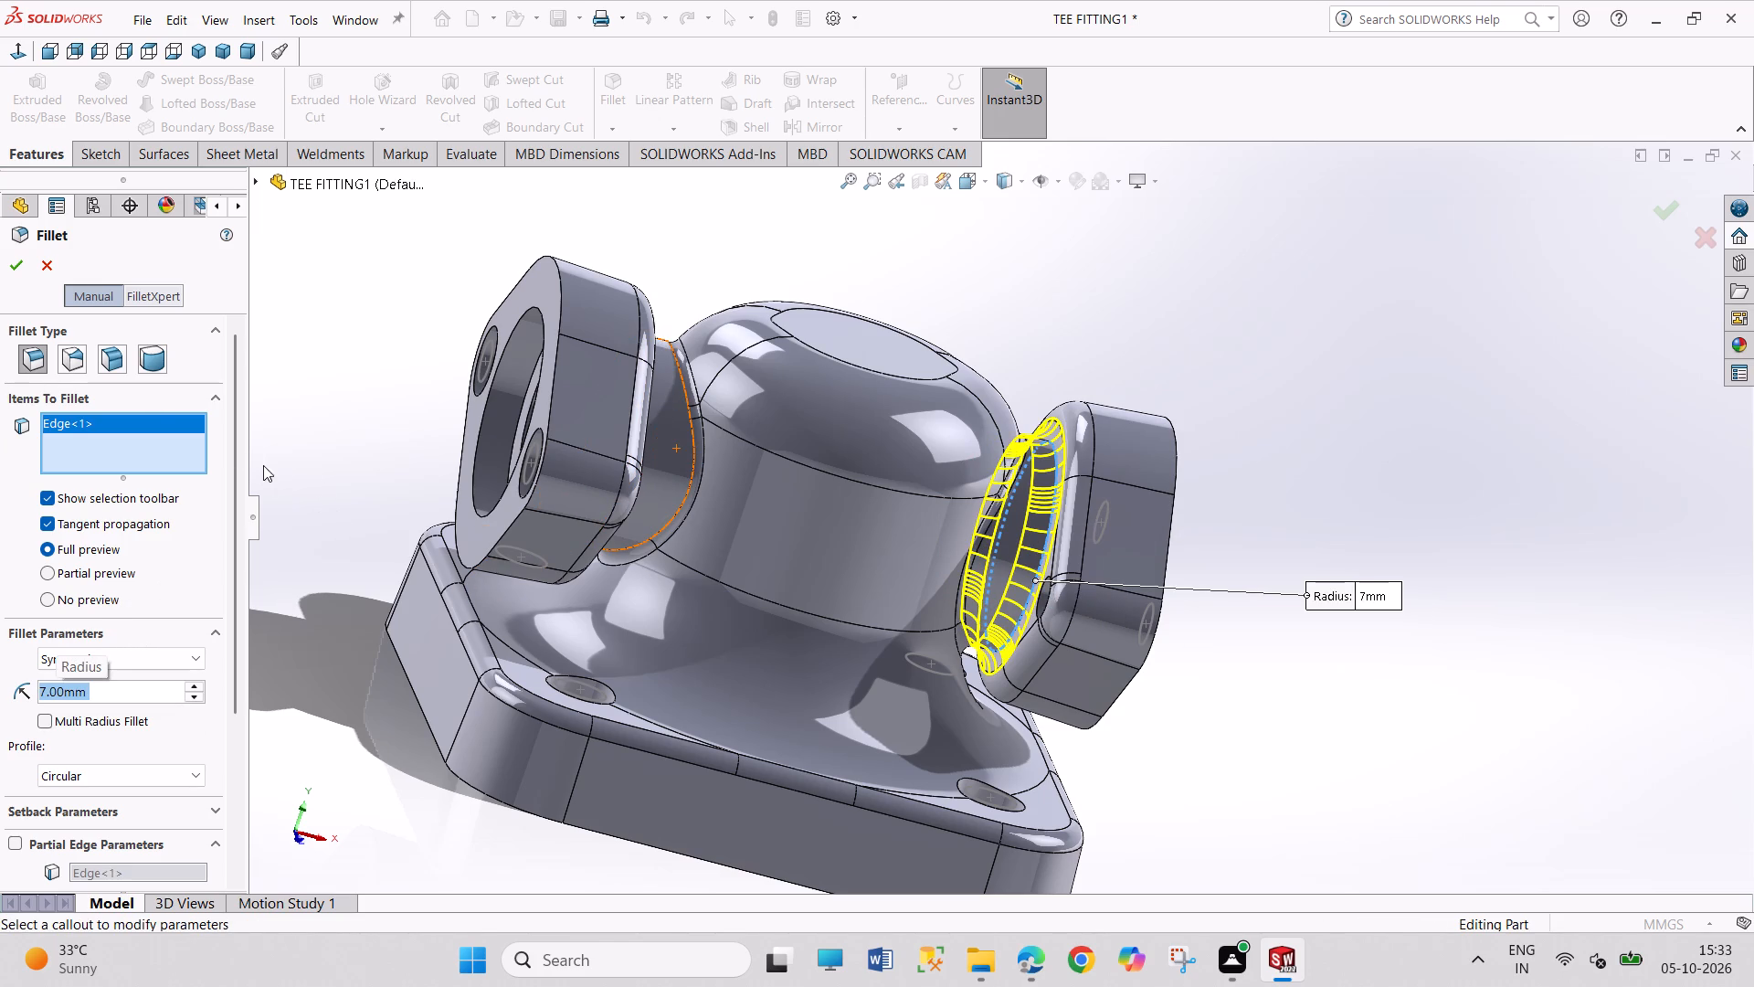
scroll(419, 413, "up", 2)
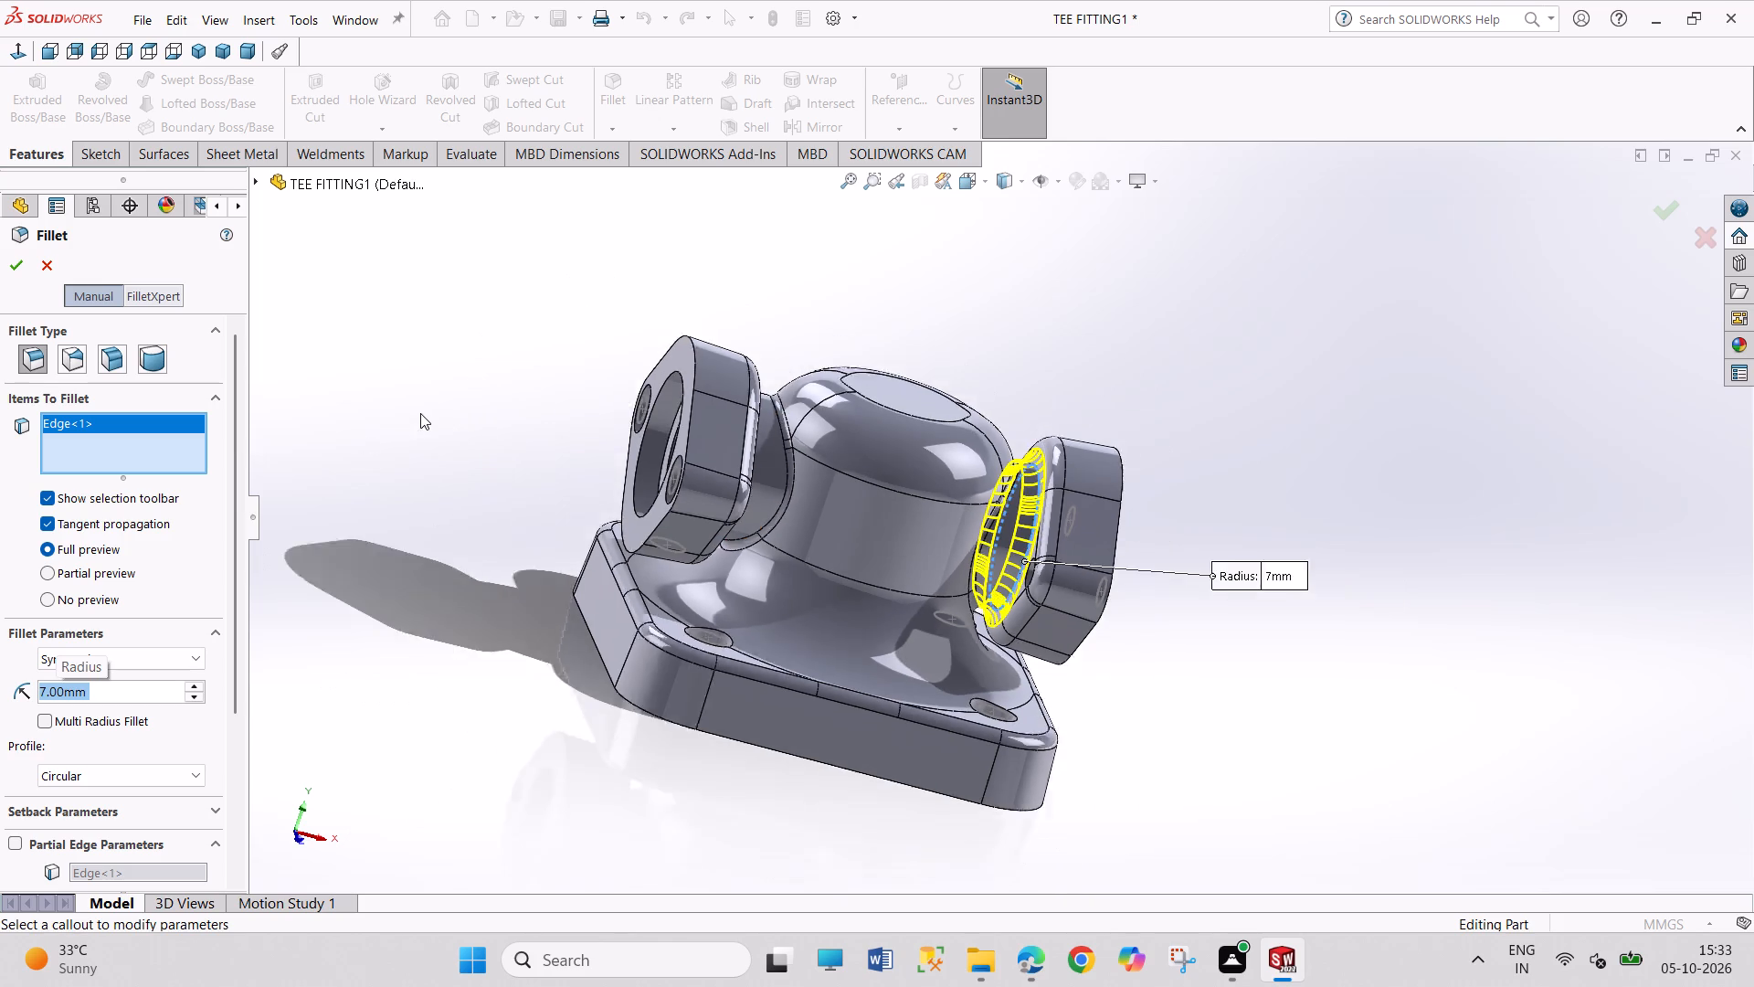
scroll(420, 413, "up", 1)
middle_click_drag(584, 431, 515, 431)
scroll(523, 431, "up", 1)
scroll(861, 526, "down", 4)
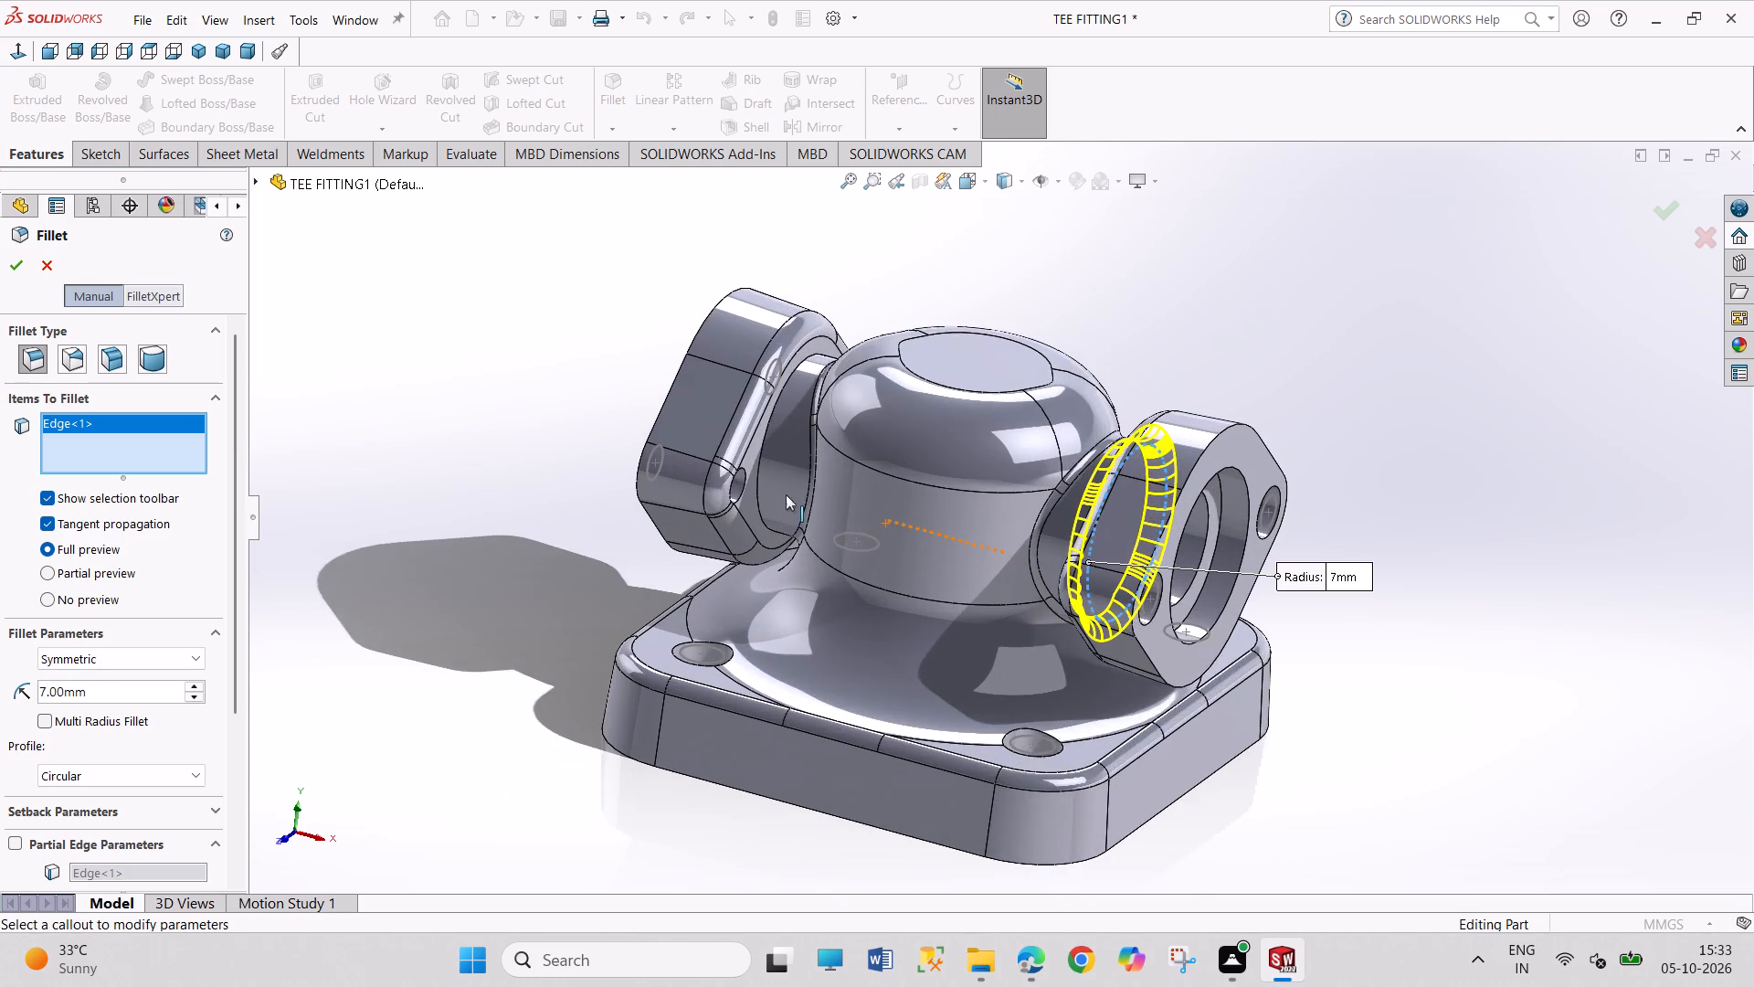
left_click(743, 495)
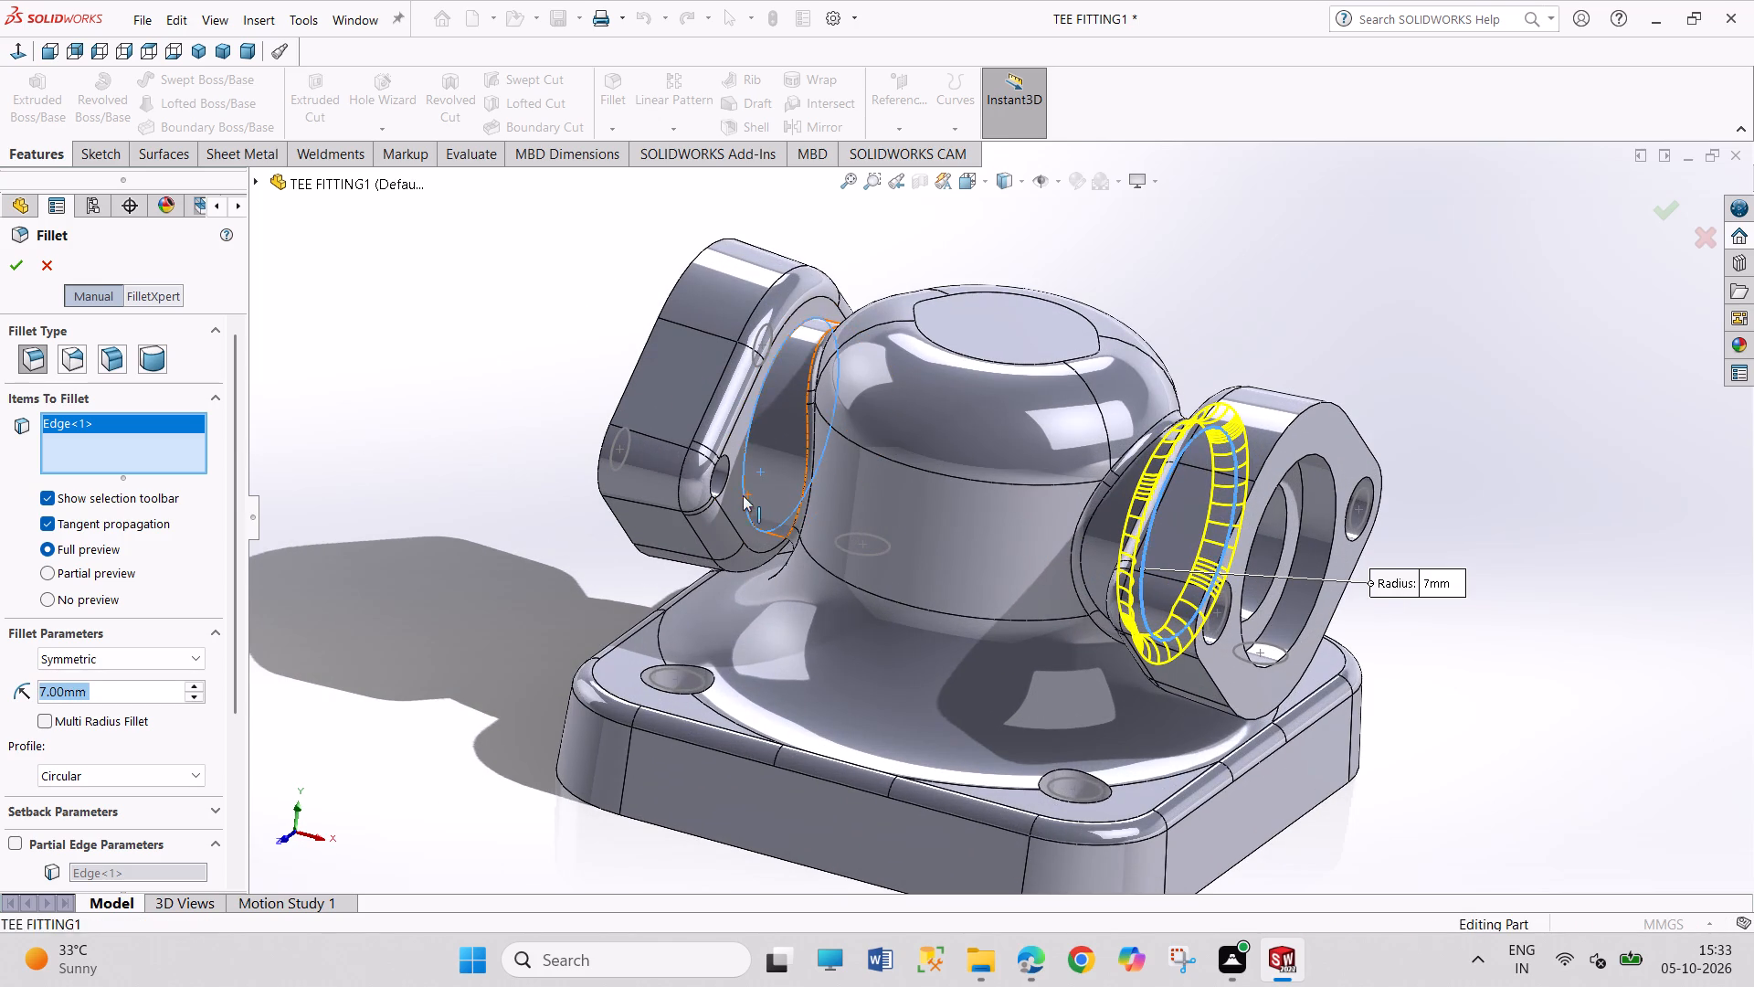
left_click(22, 269)
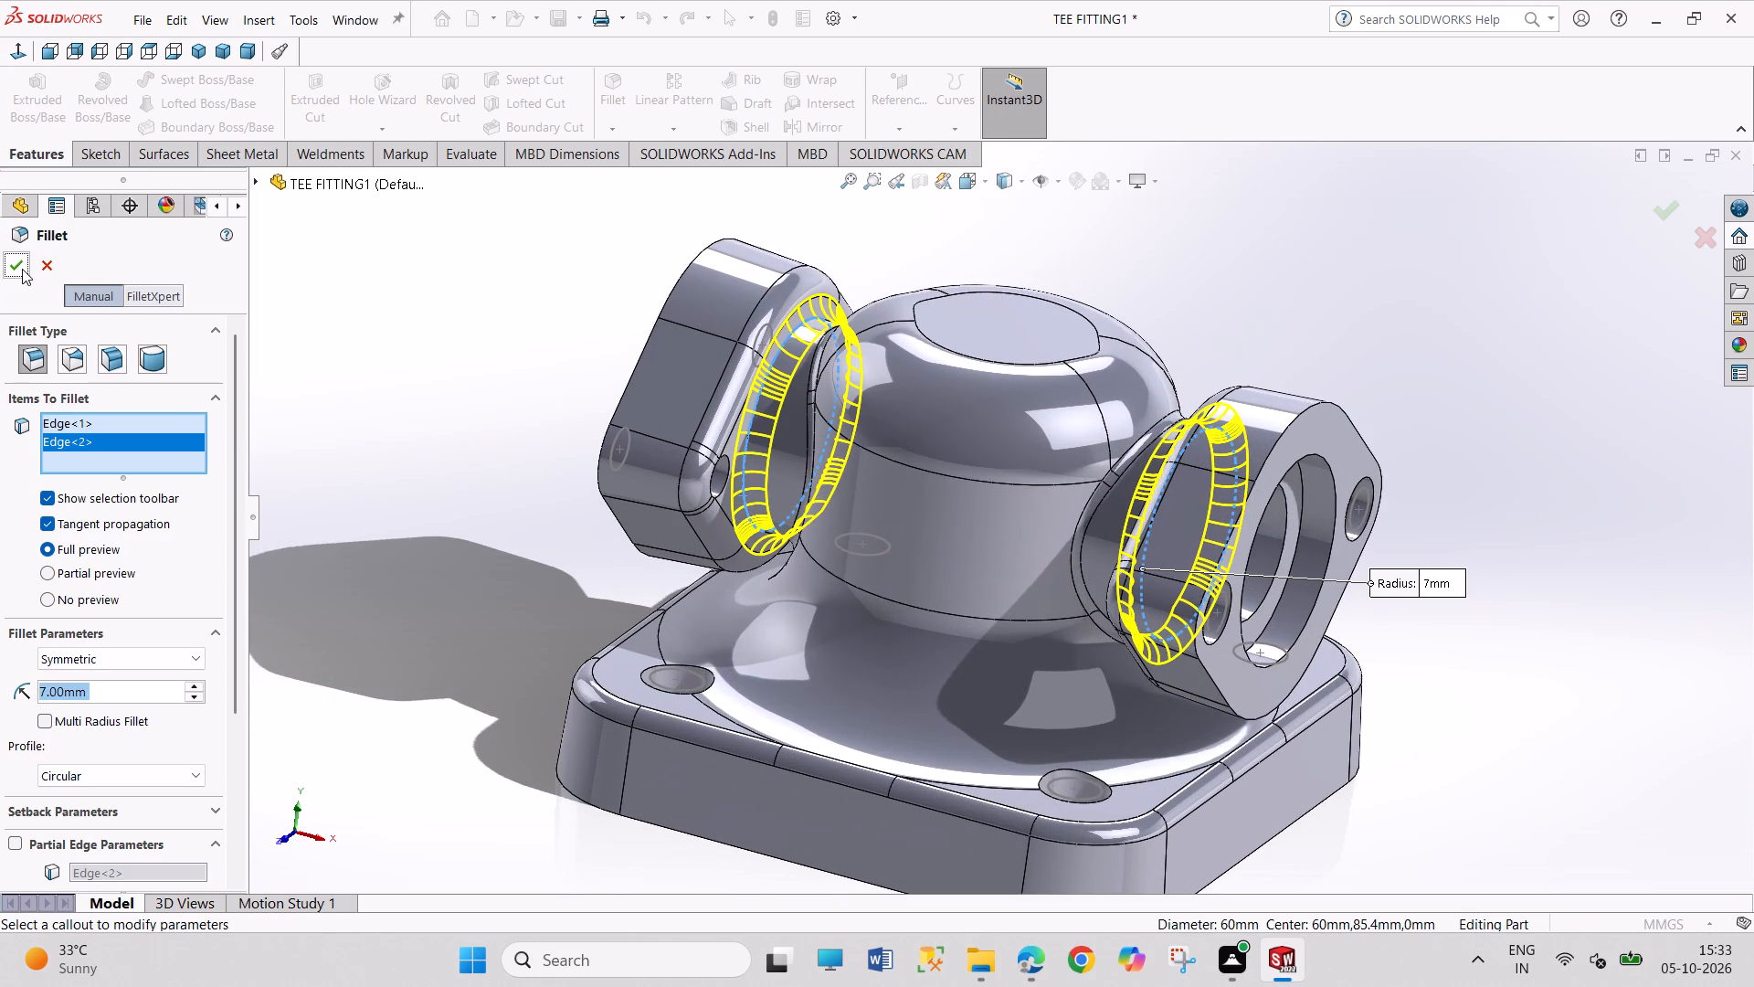
left_click_drag(502, 348, 579, 475)
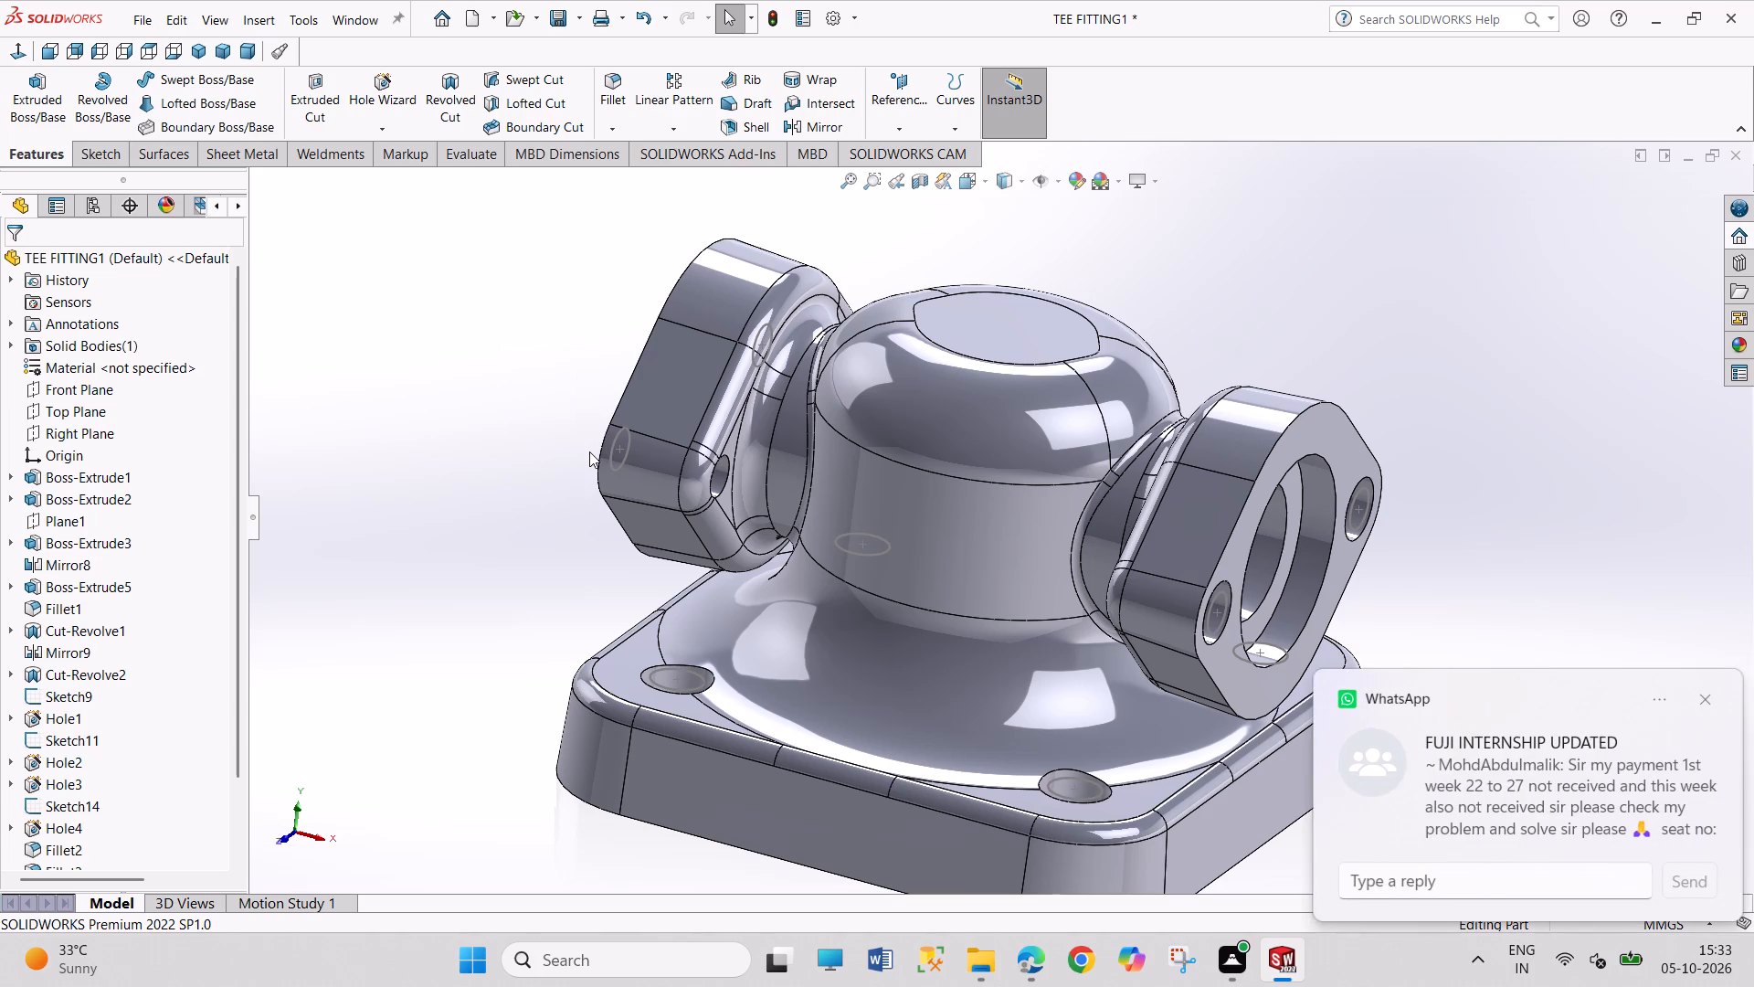
Set the TEE FITTING1 part to the isometric view and save it.
middle_click(617, 451)
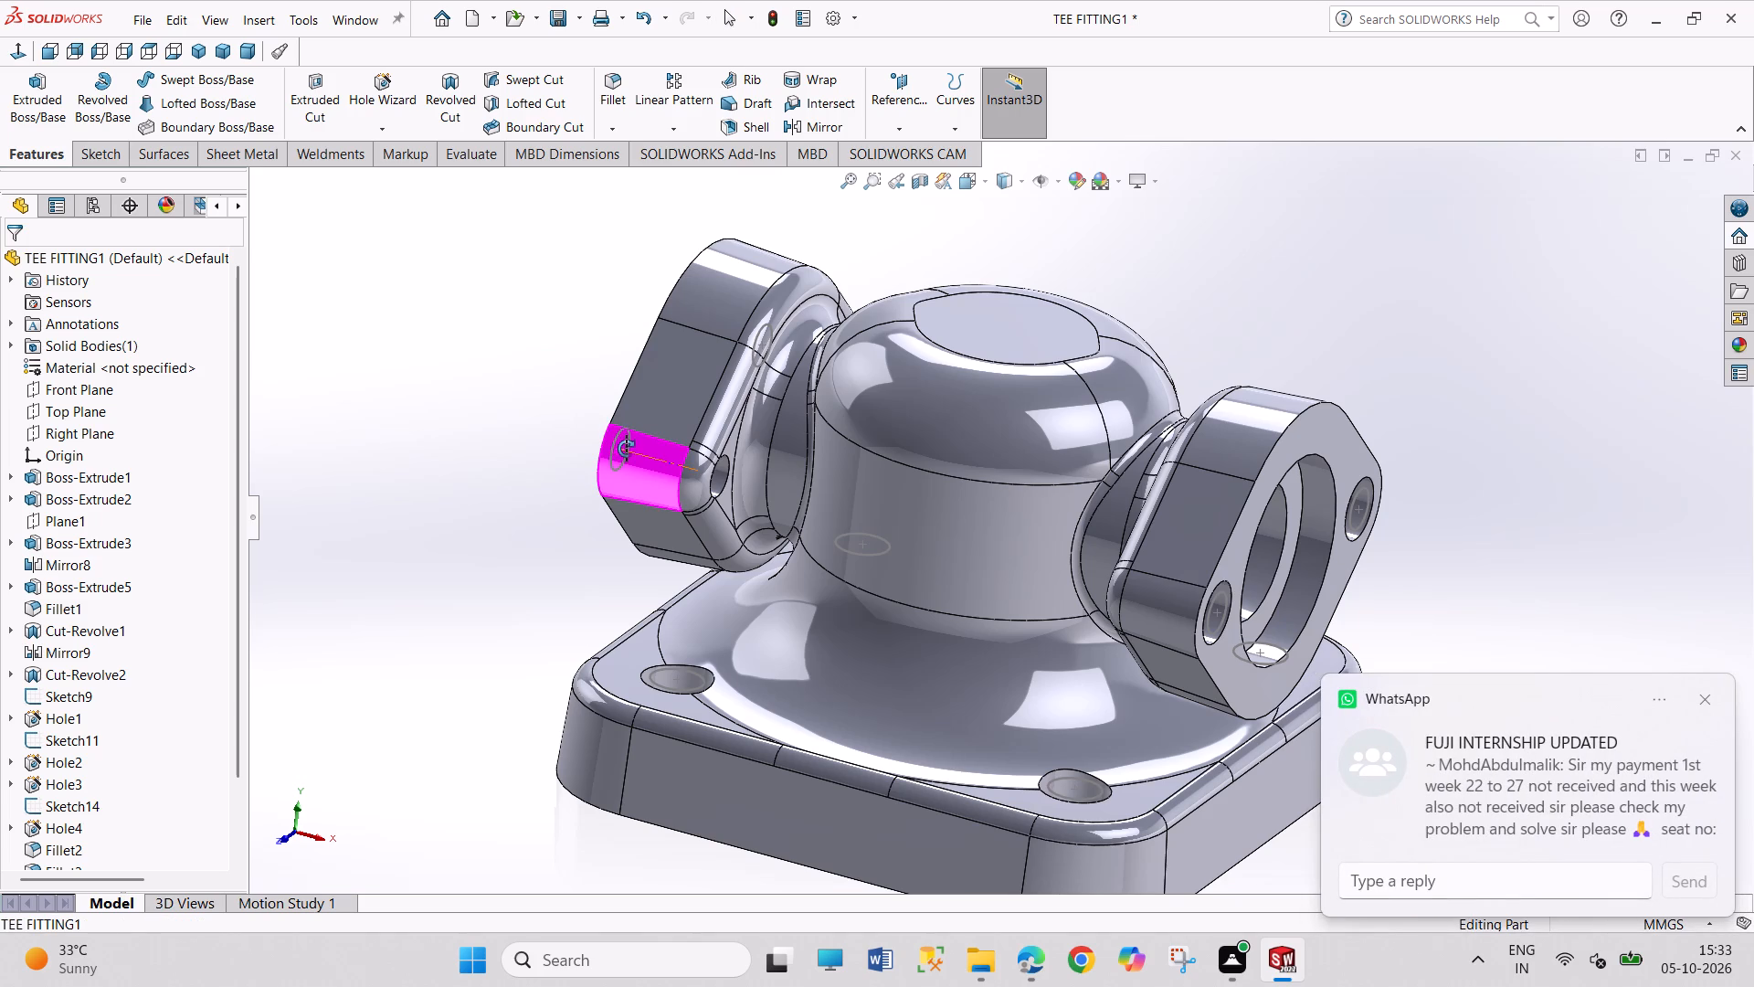
left_click(201, 48)
left_click_drag(1075, 288, 1237, 383)
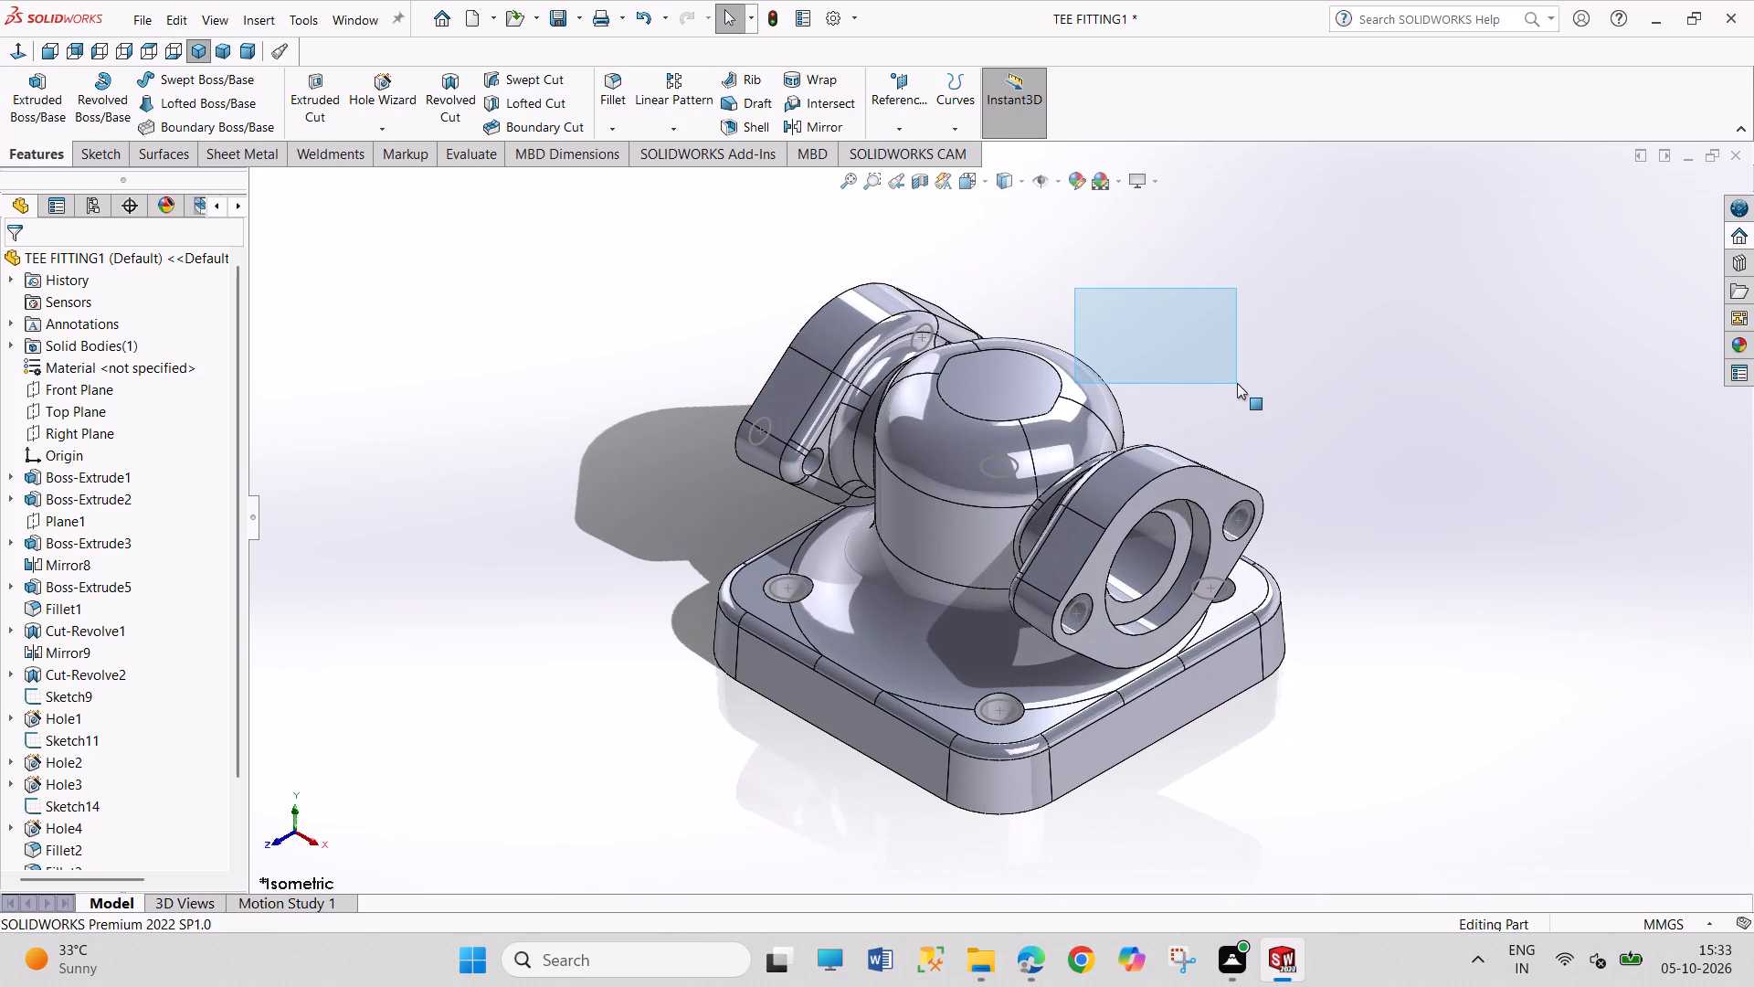
left_click_drag(1183, 382, 1326, 462)
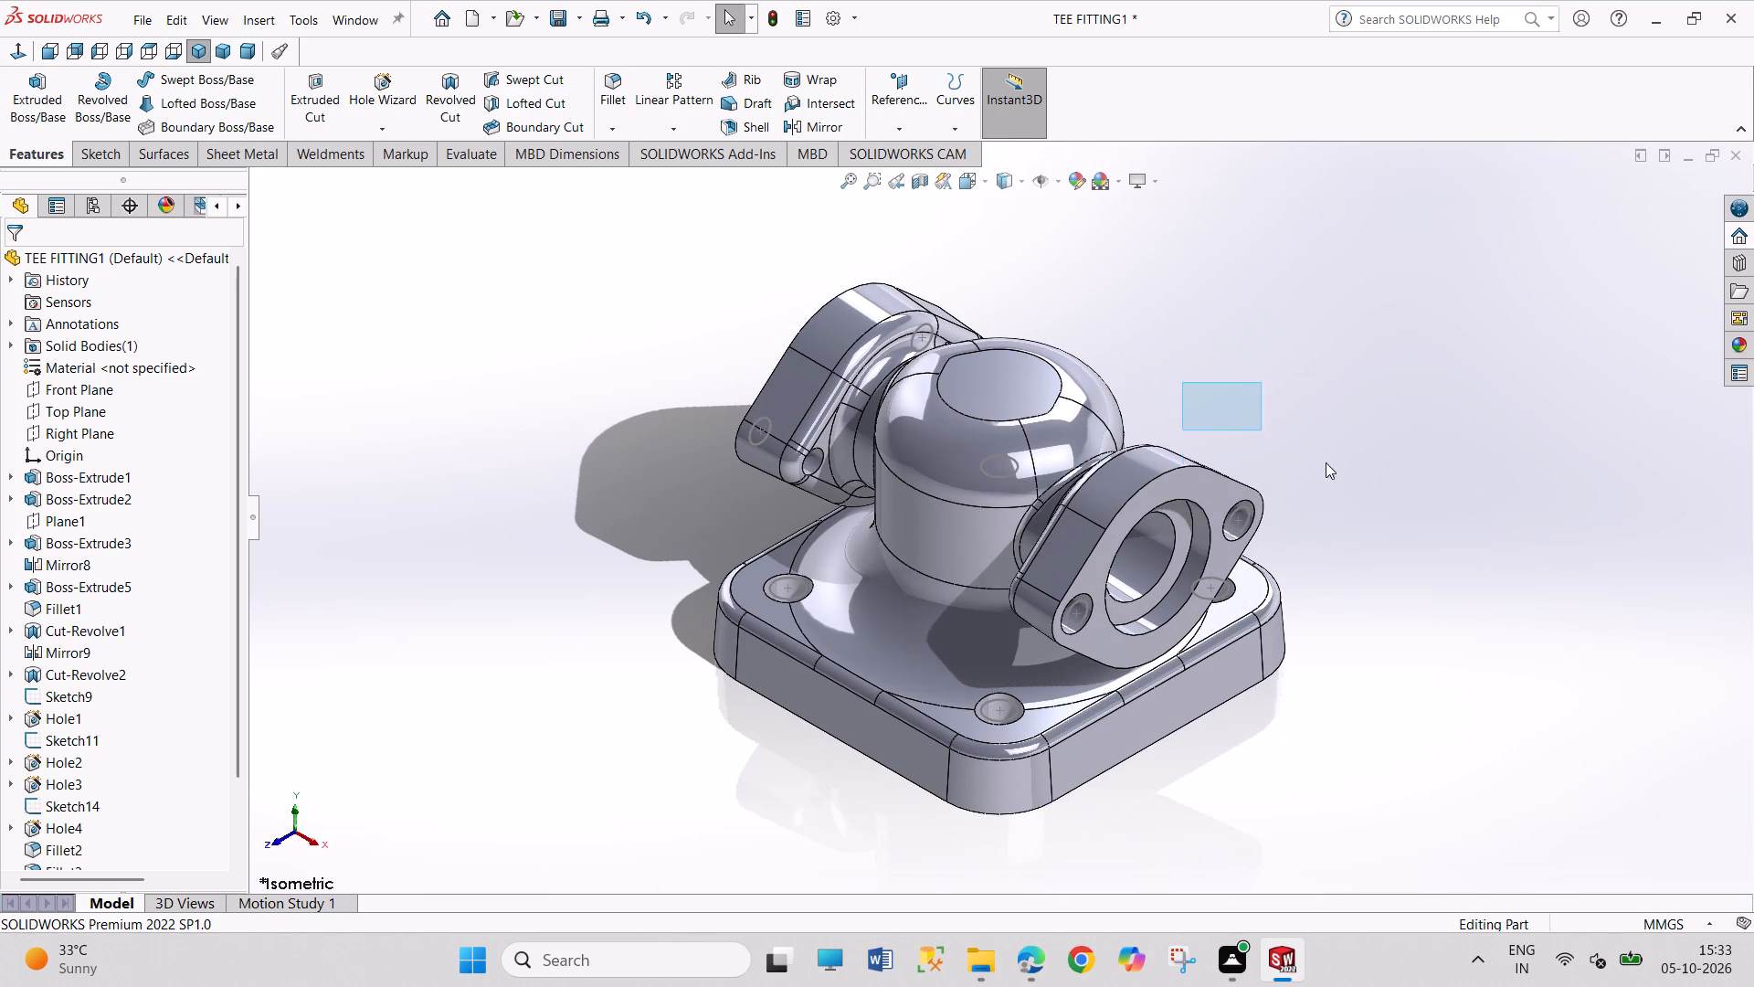
left_click_drag(1326, 462, 1328, 463)
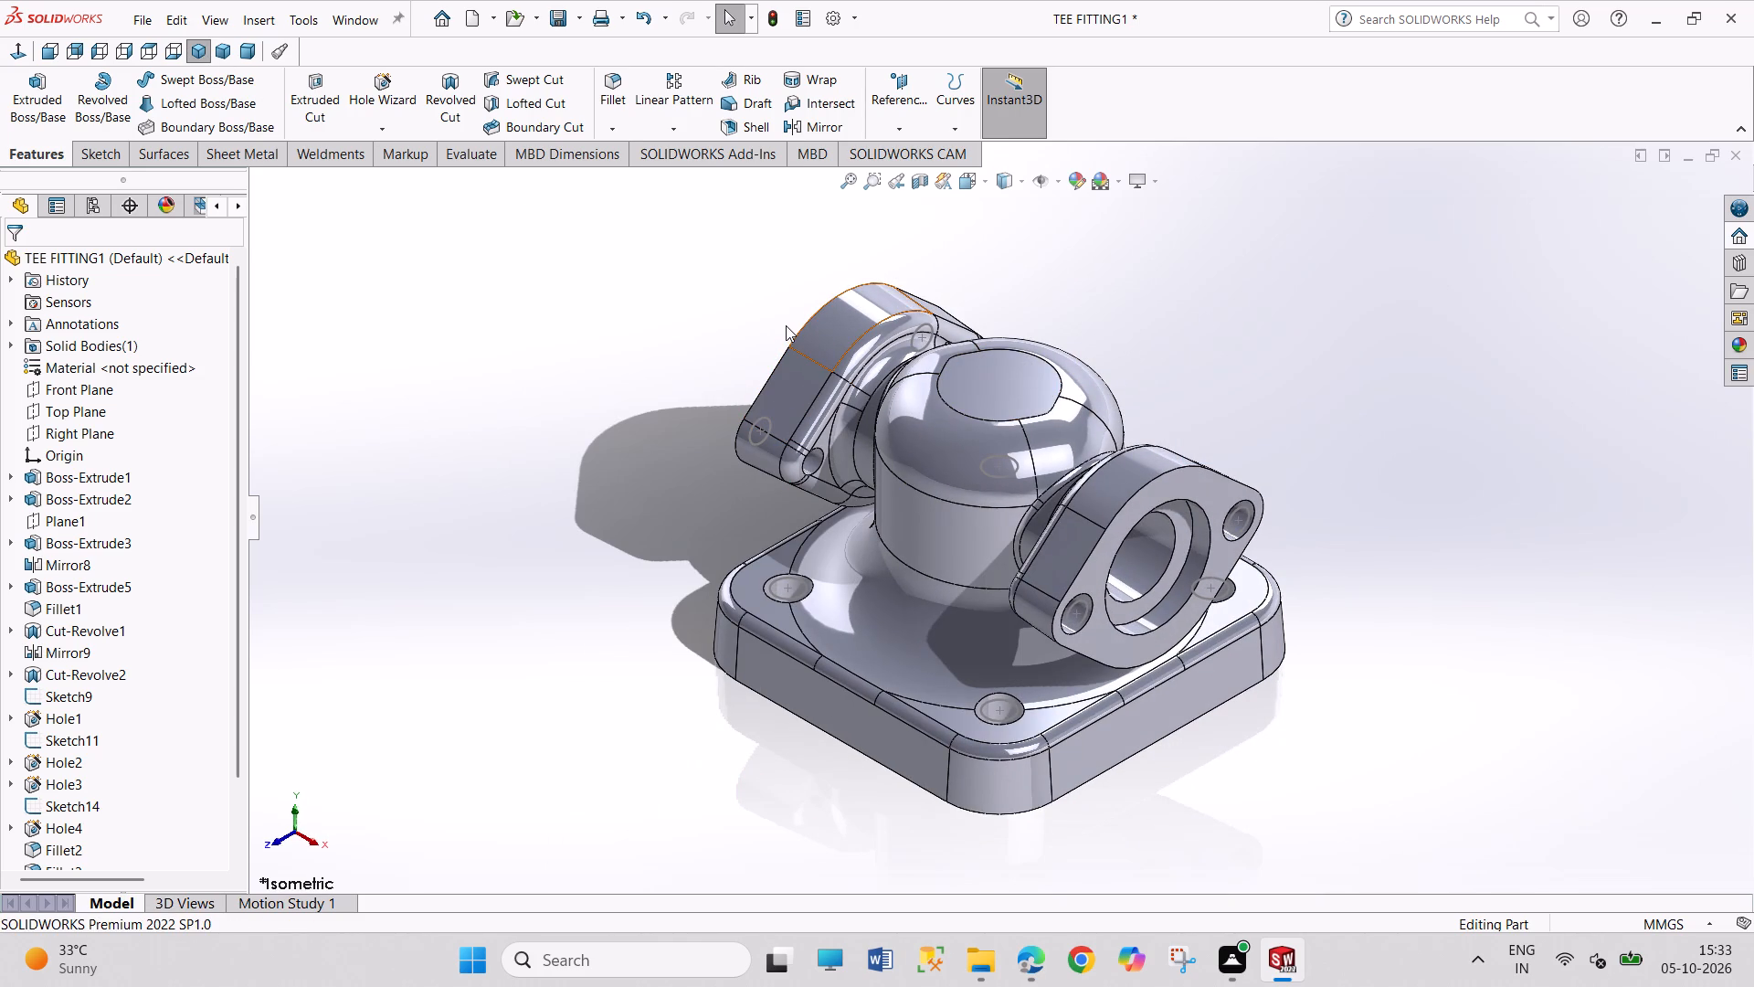
key("ctrl+s")
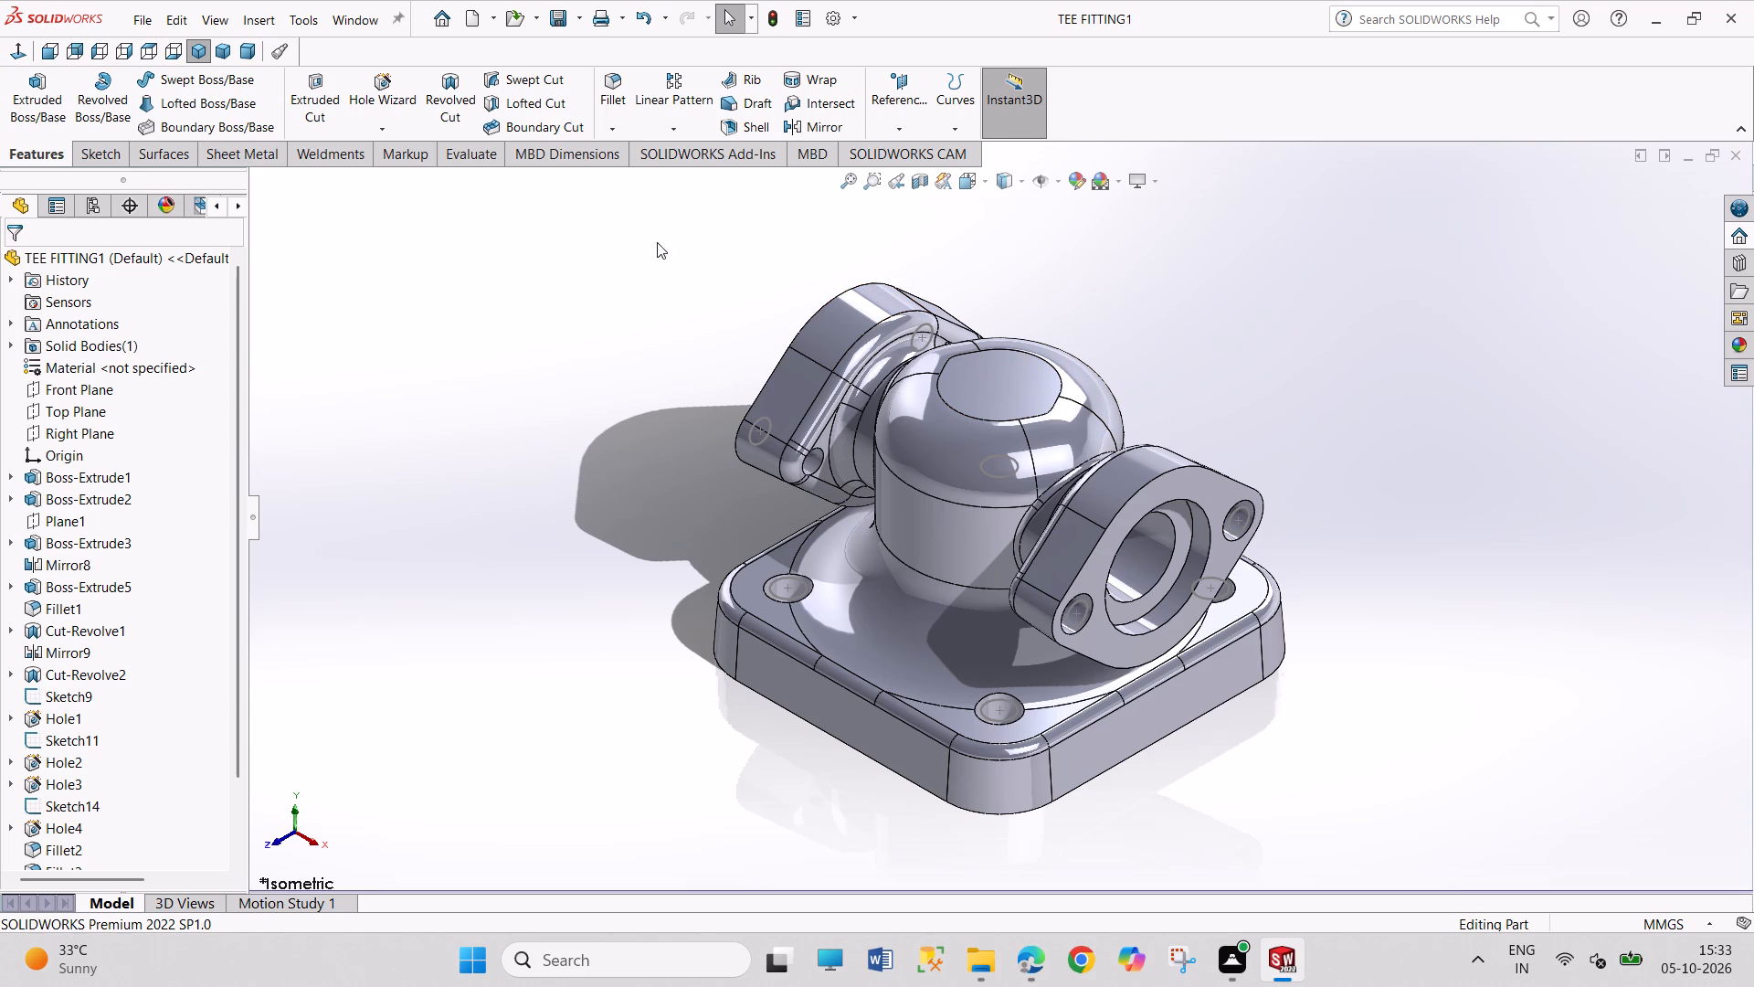
Switch to the TEE FITTING1 - Sheet1 drawing.
left_click(349, 14)
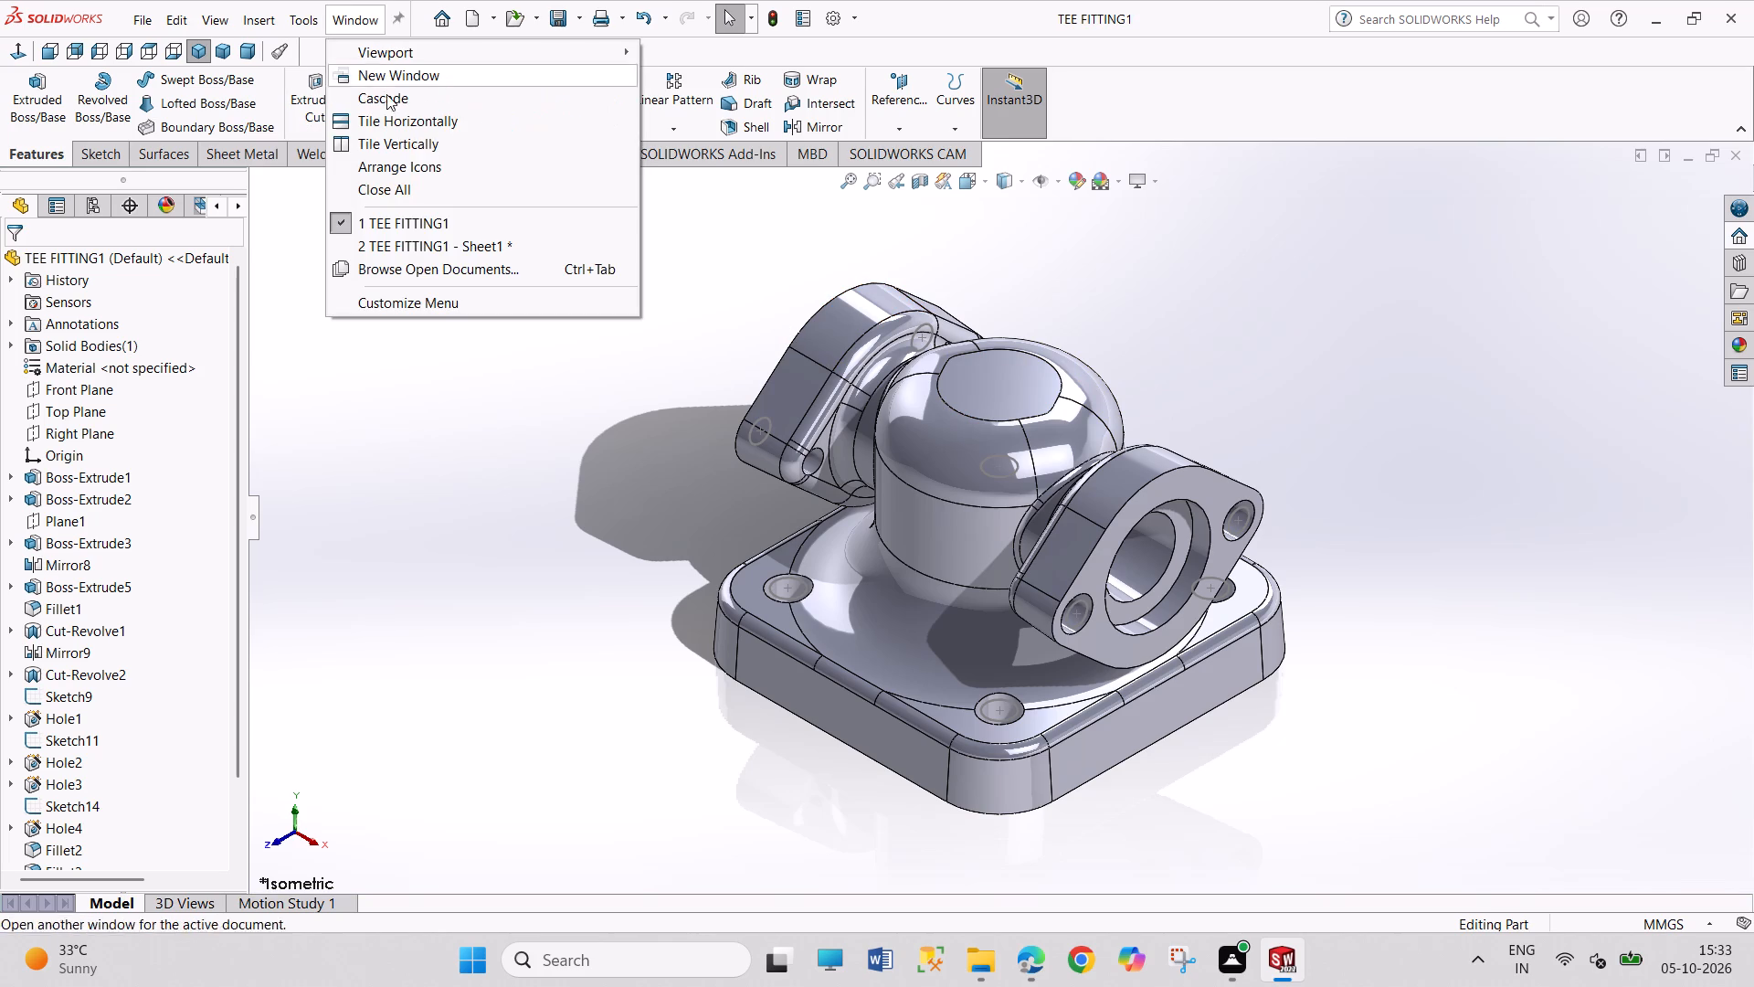
left_click(456, 244)
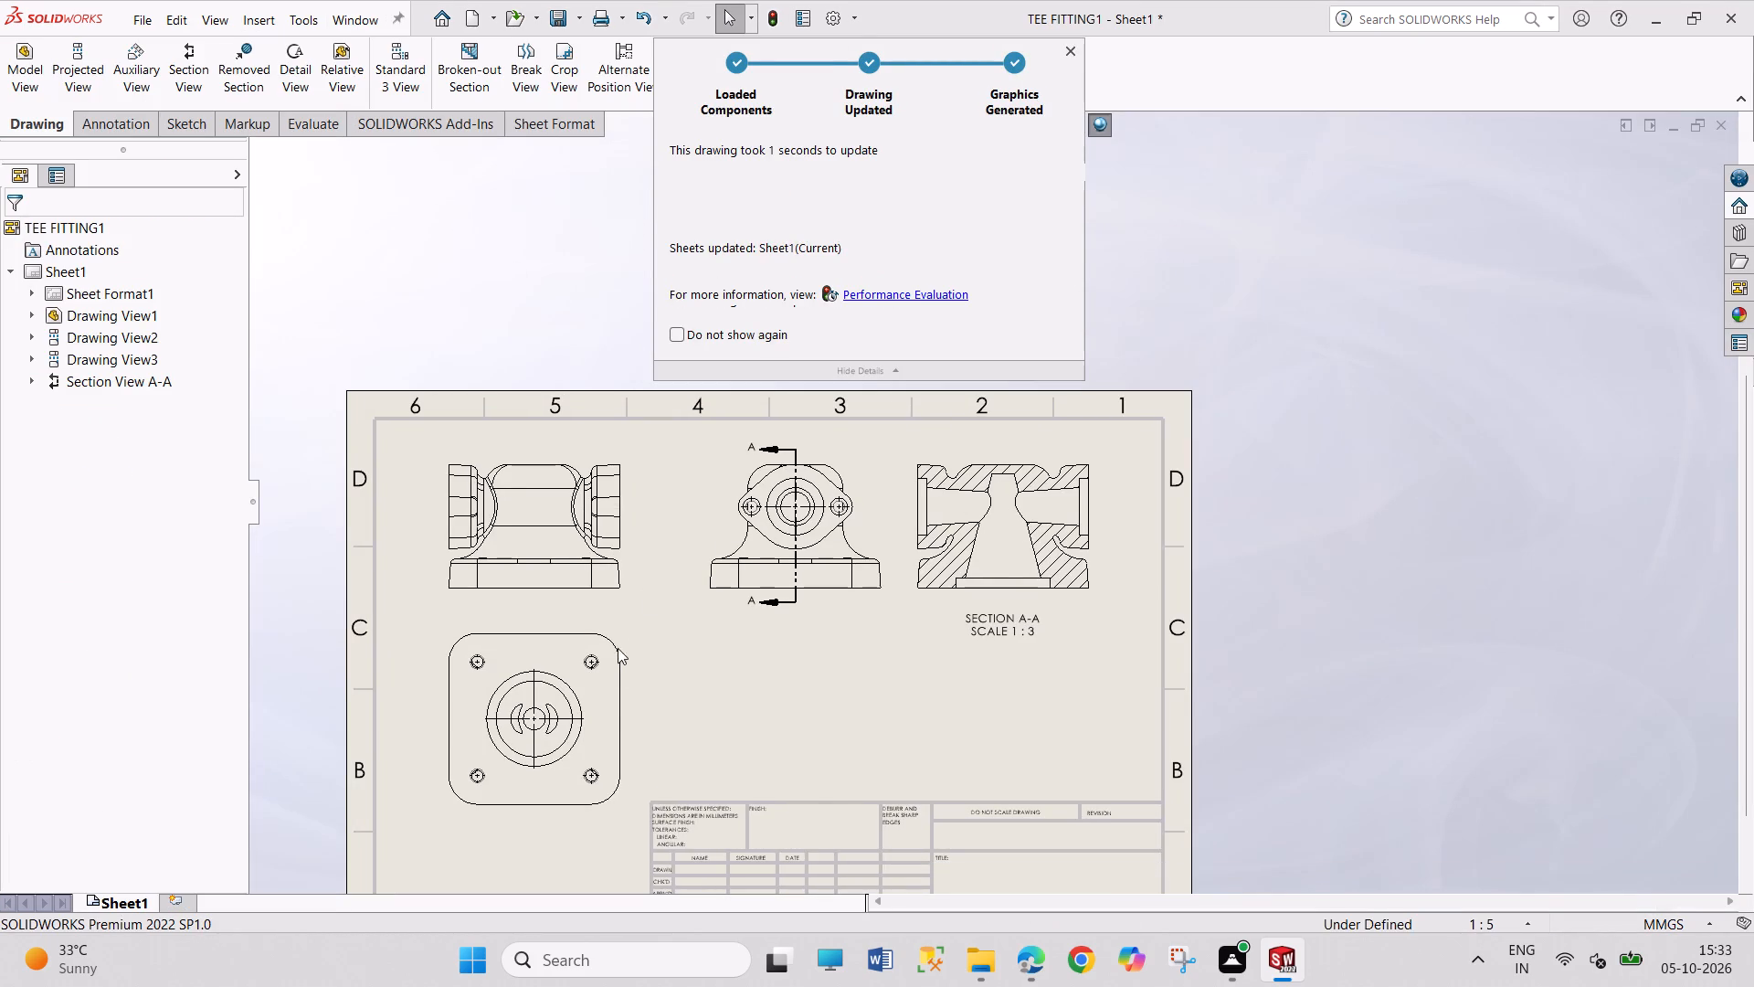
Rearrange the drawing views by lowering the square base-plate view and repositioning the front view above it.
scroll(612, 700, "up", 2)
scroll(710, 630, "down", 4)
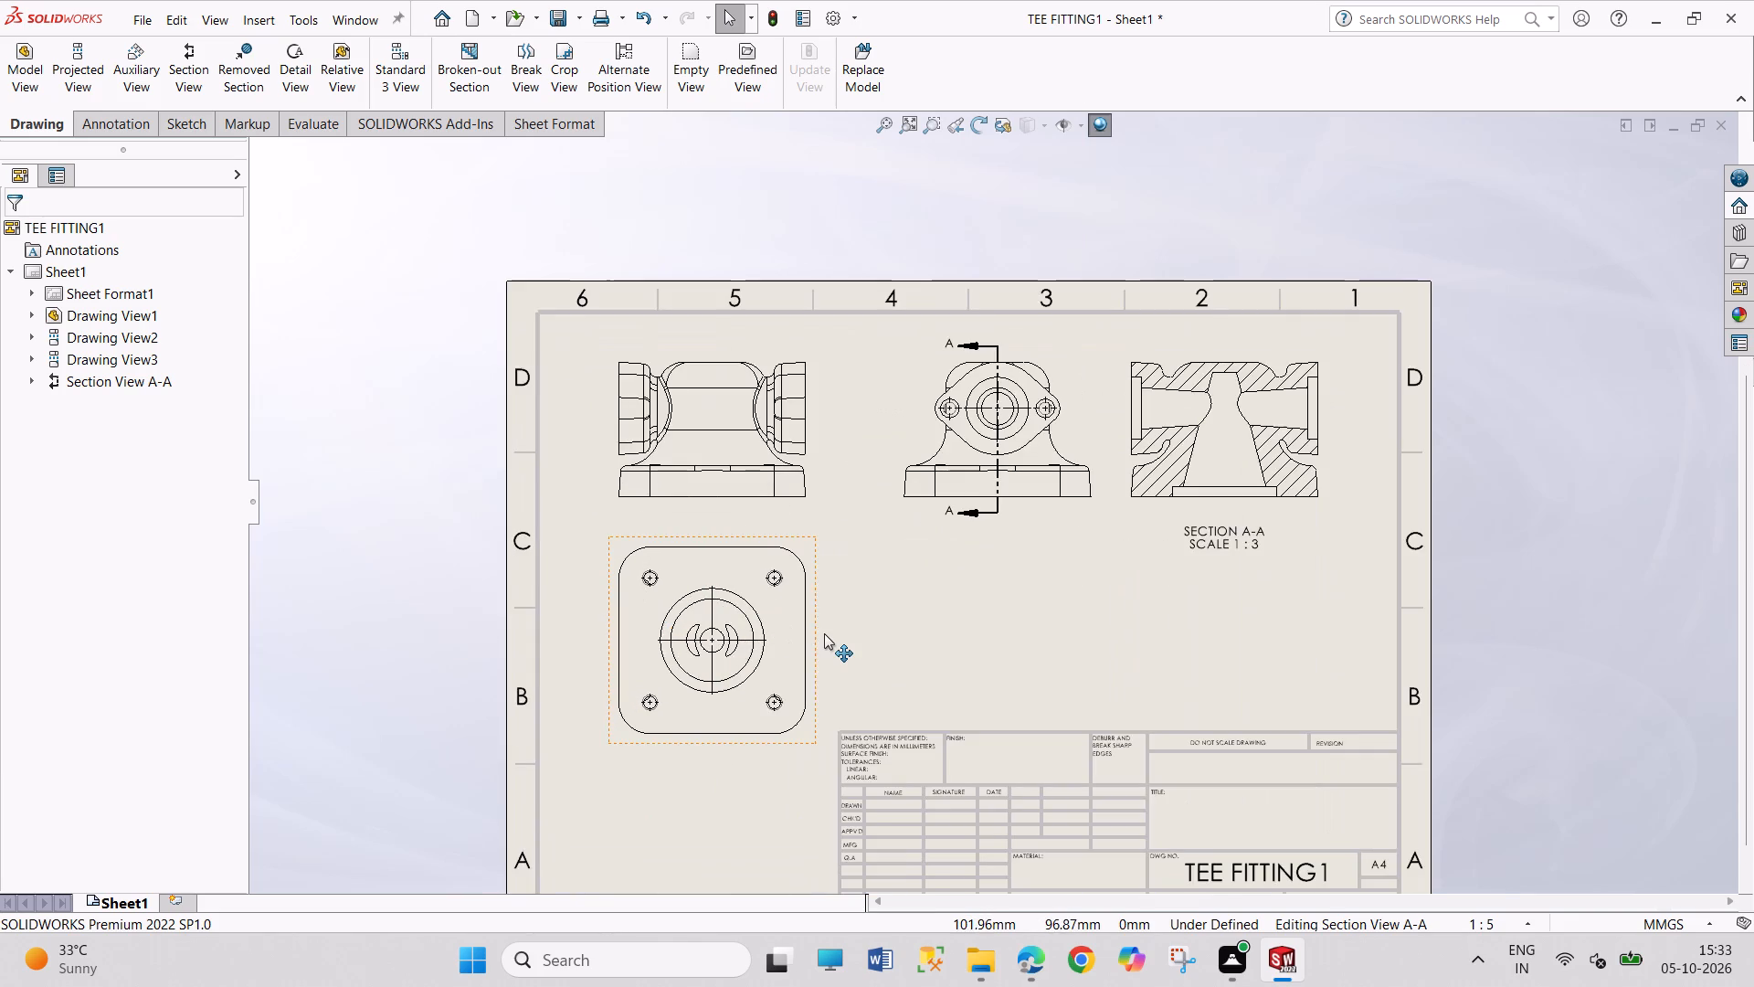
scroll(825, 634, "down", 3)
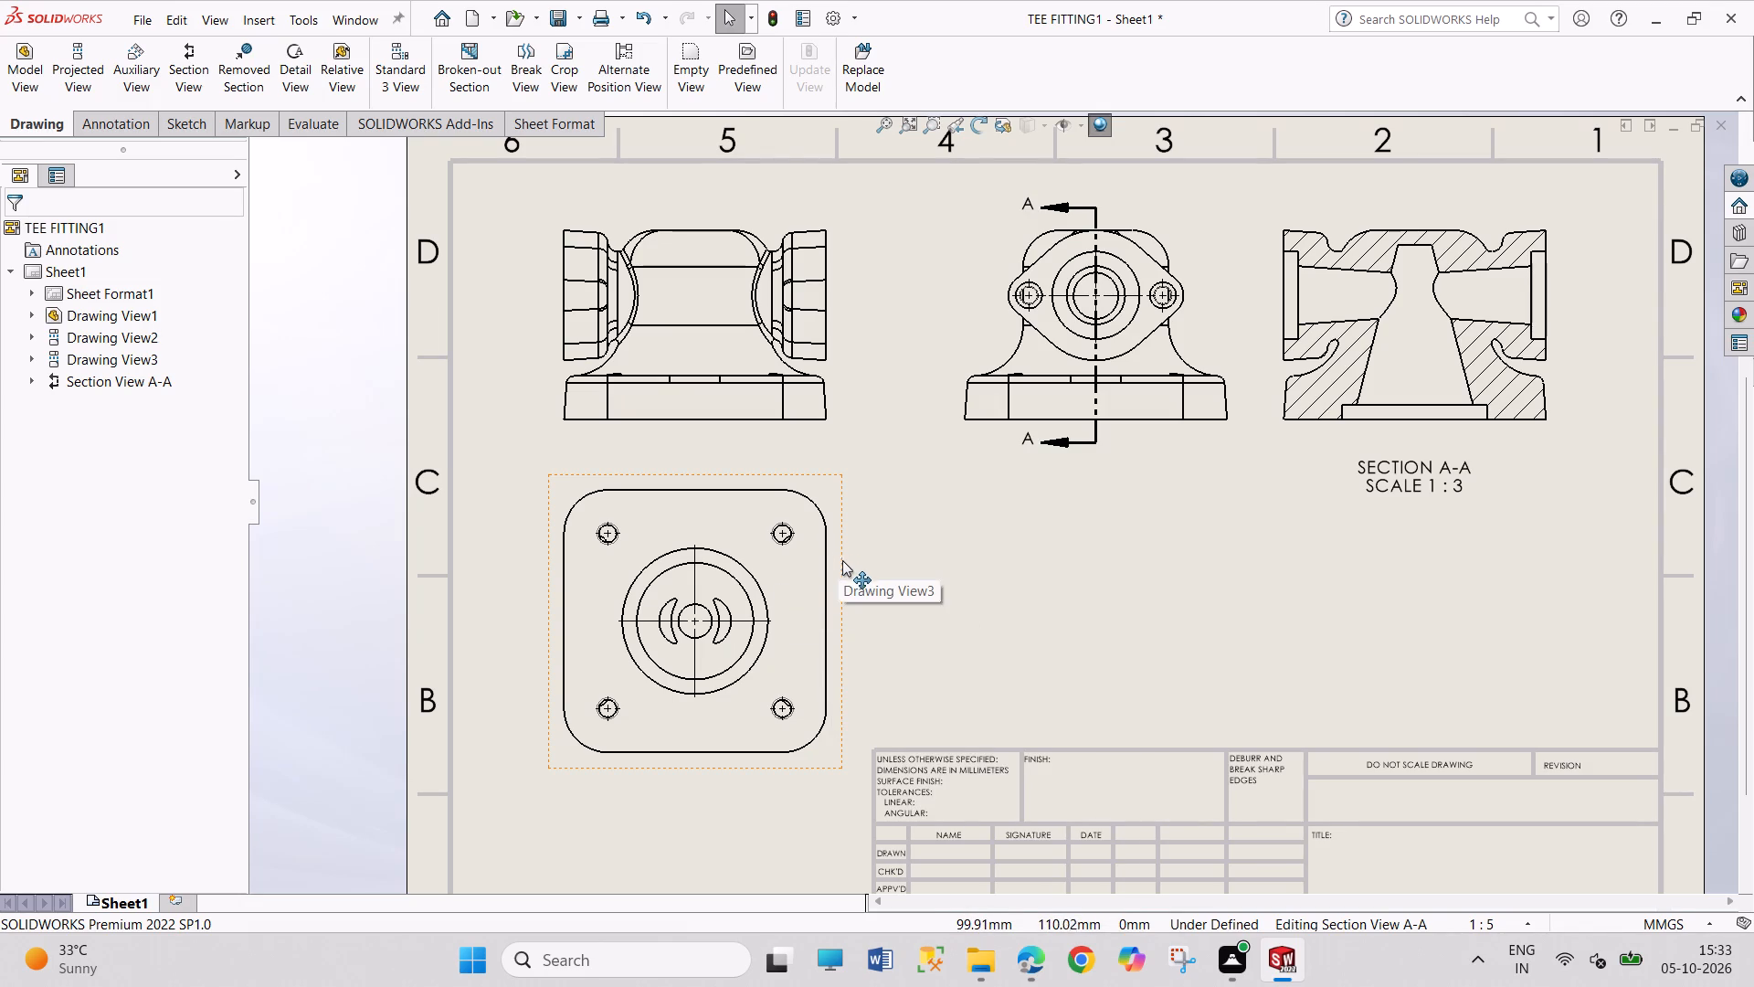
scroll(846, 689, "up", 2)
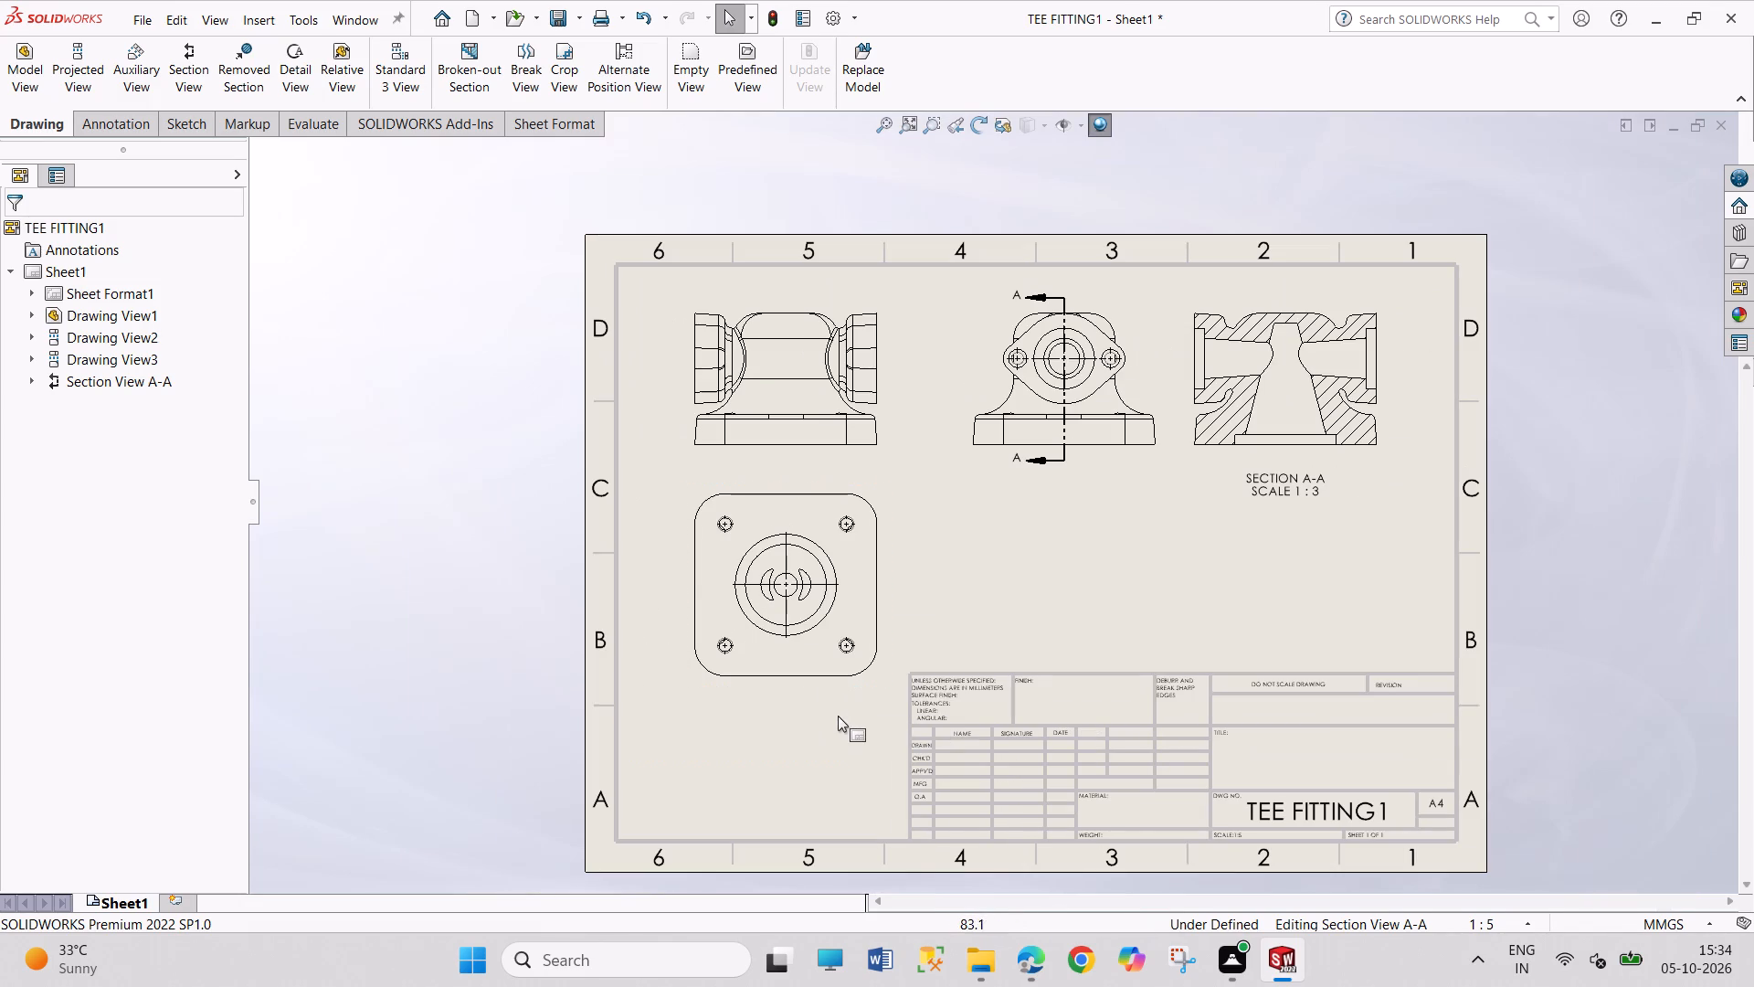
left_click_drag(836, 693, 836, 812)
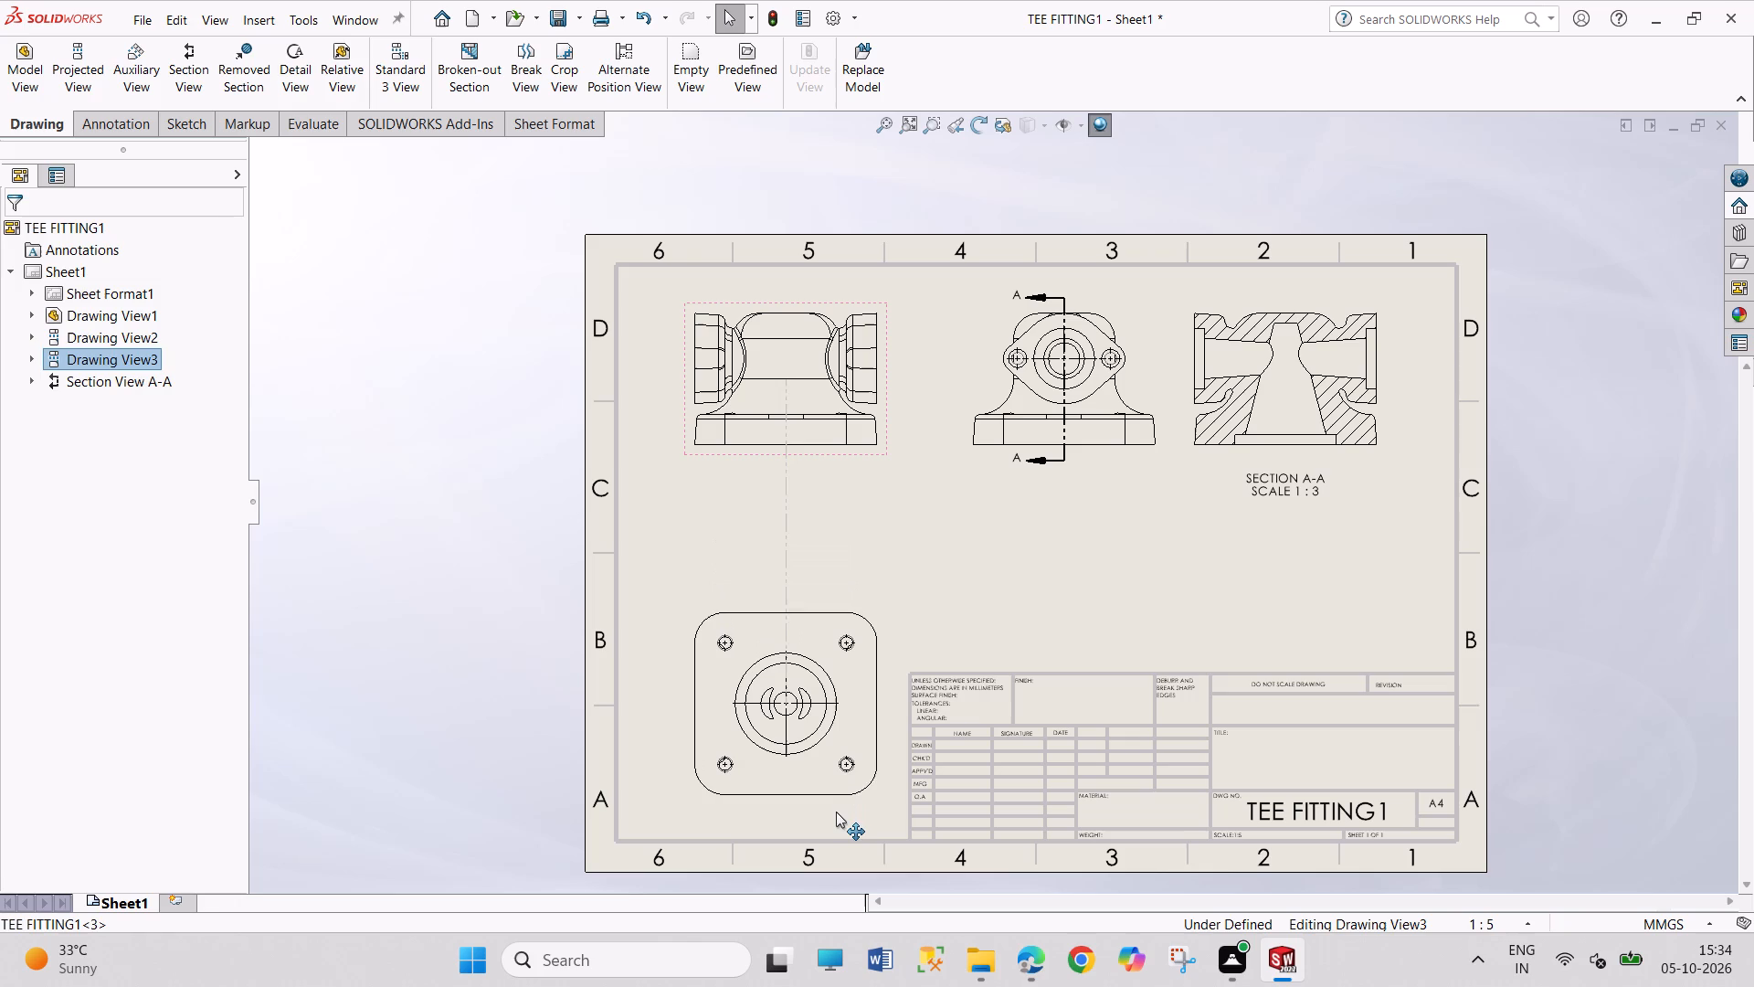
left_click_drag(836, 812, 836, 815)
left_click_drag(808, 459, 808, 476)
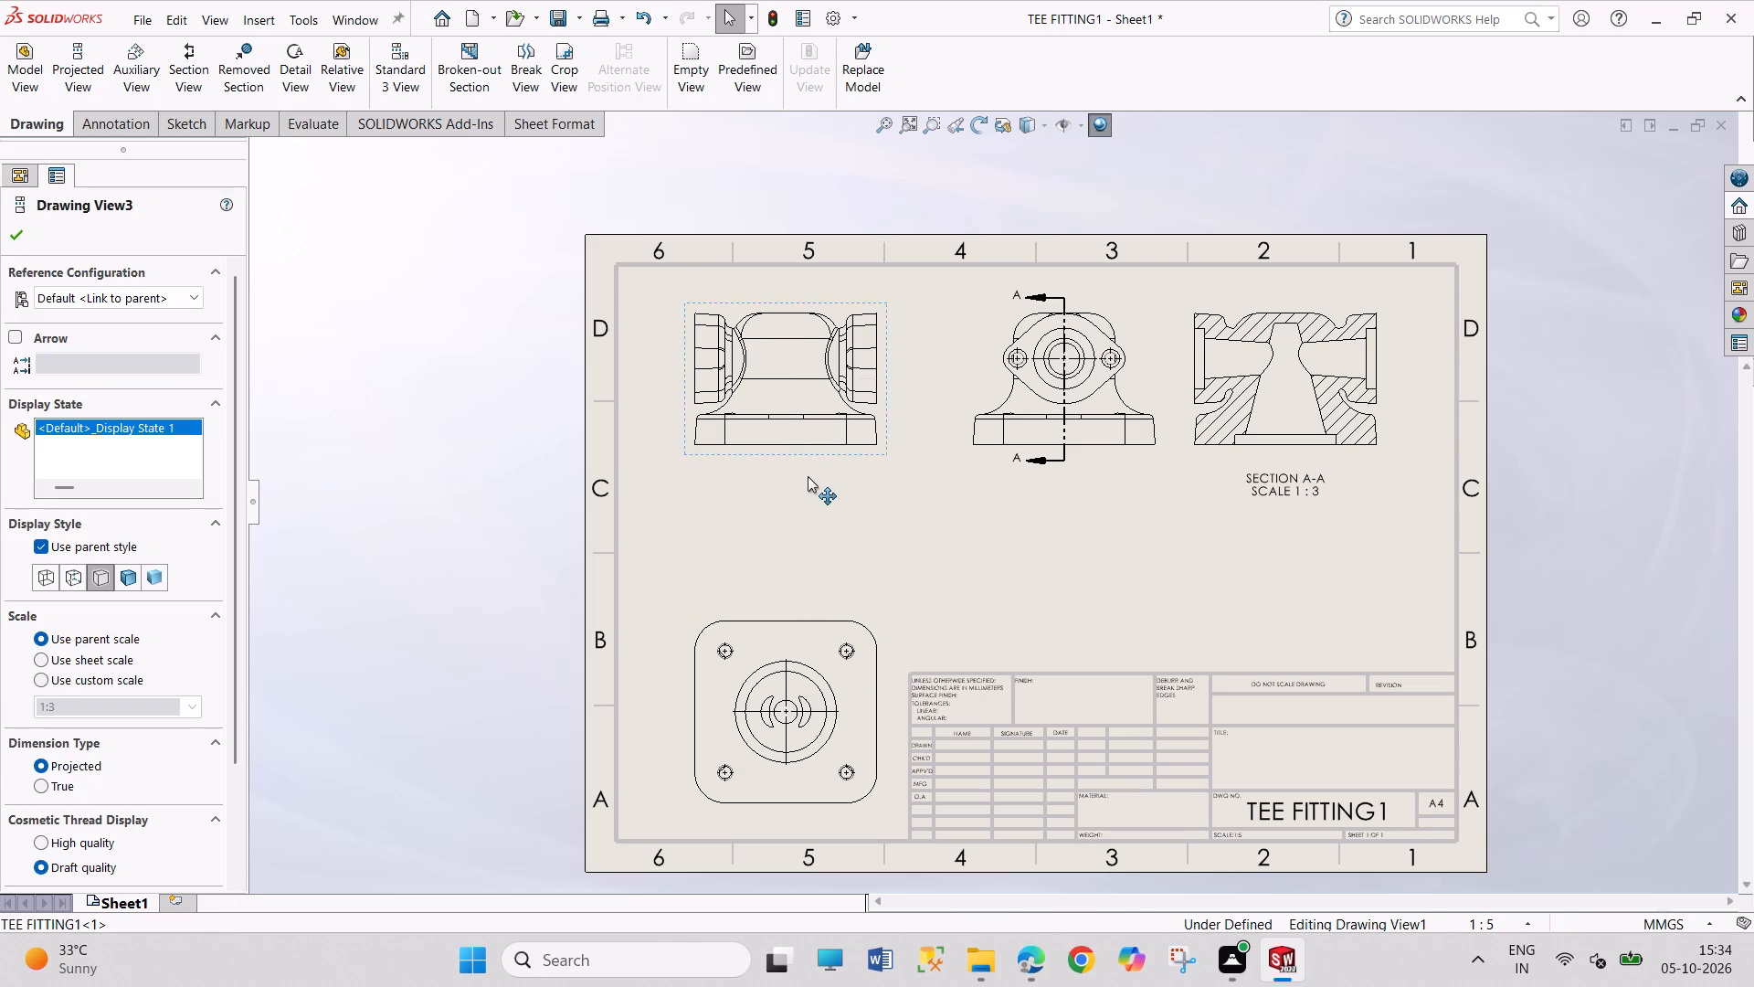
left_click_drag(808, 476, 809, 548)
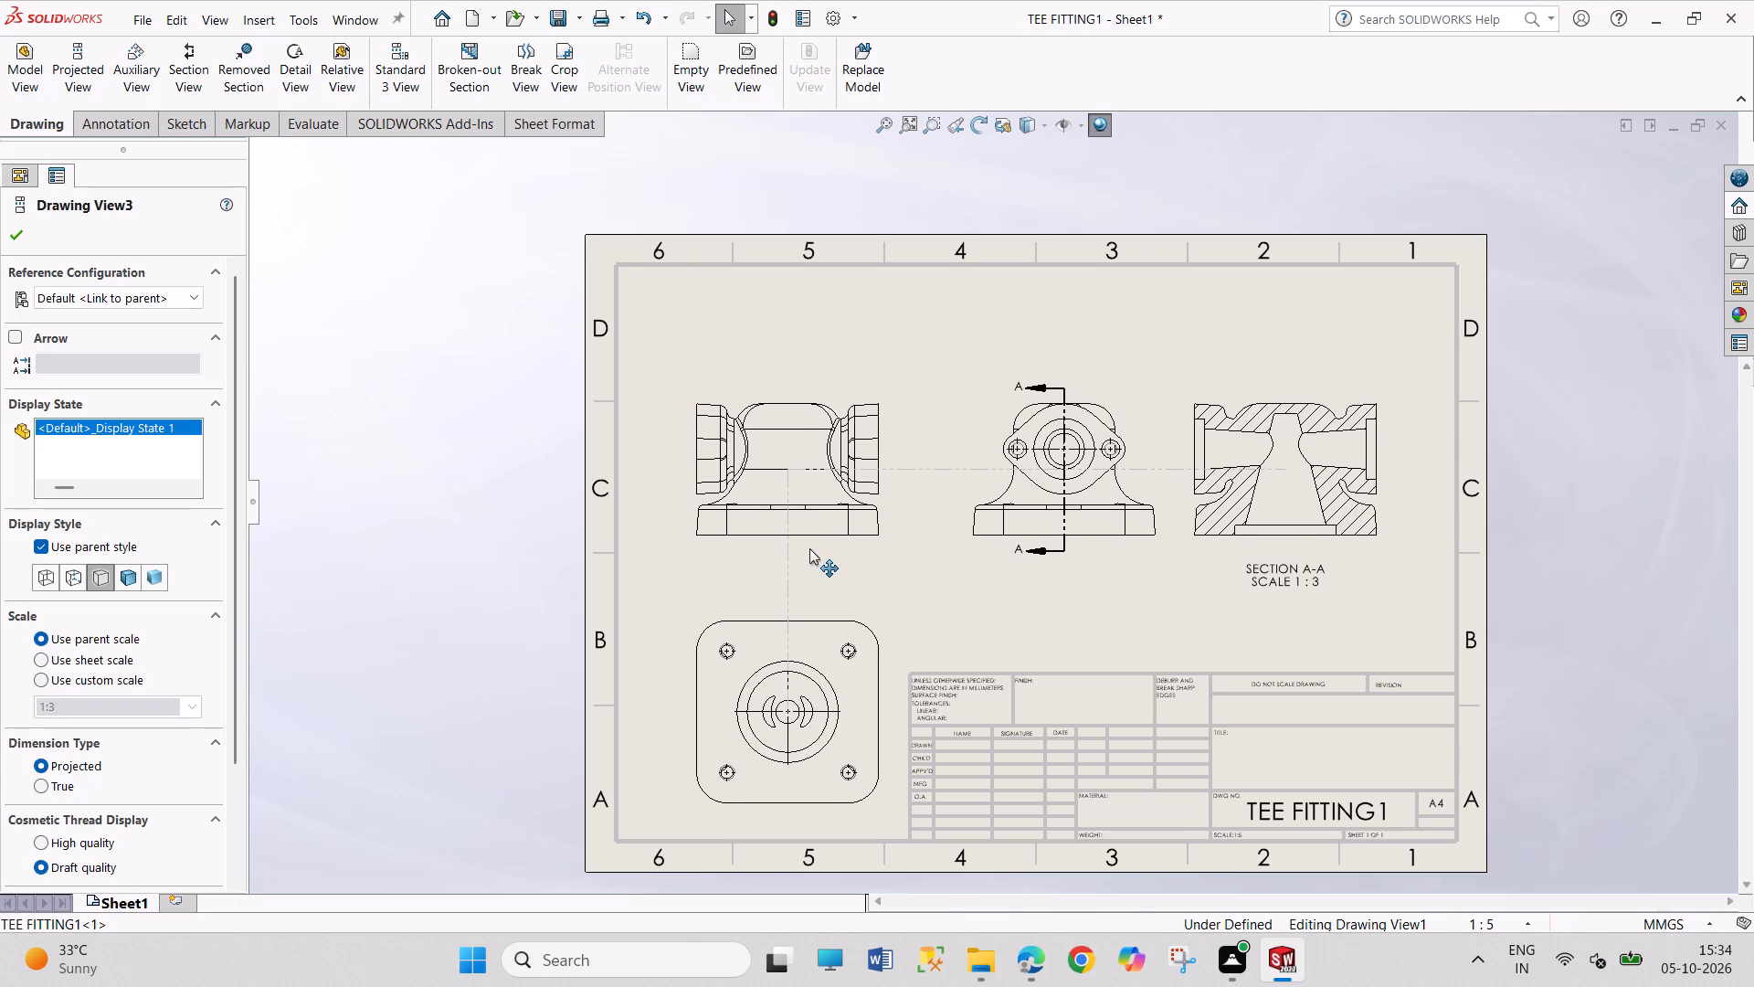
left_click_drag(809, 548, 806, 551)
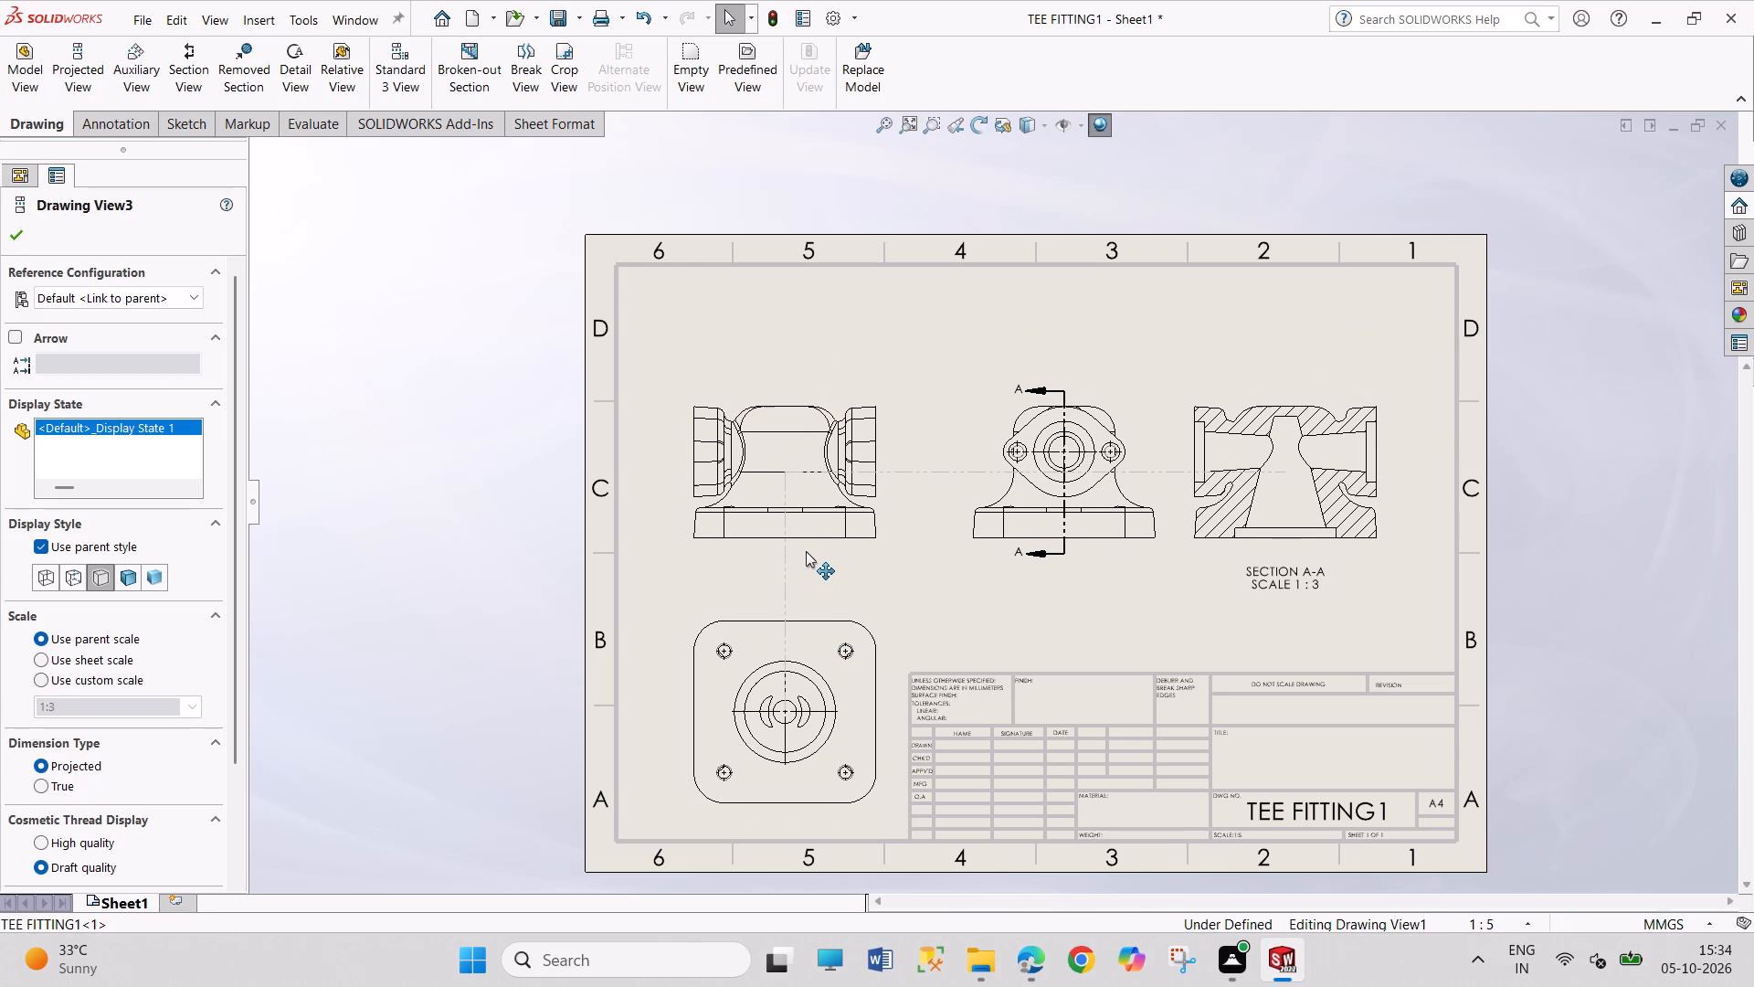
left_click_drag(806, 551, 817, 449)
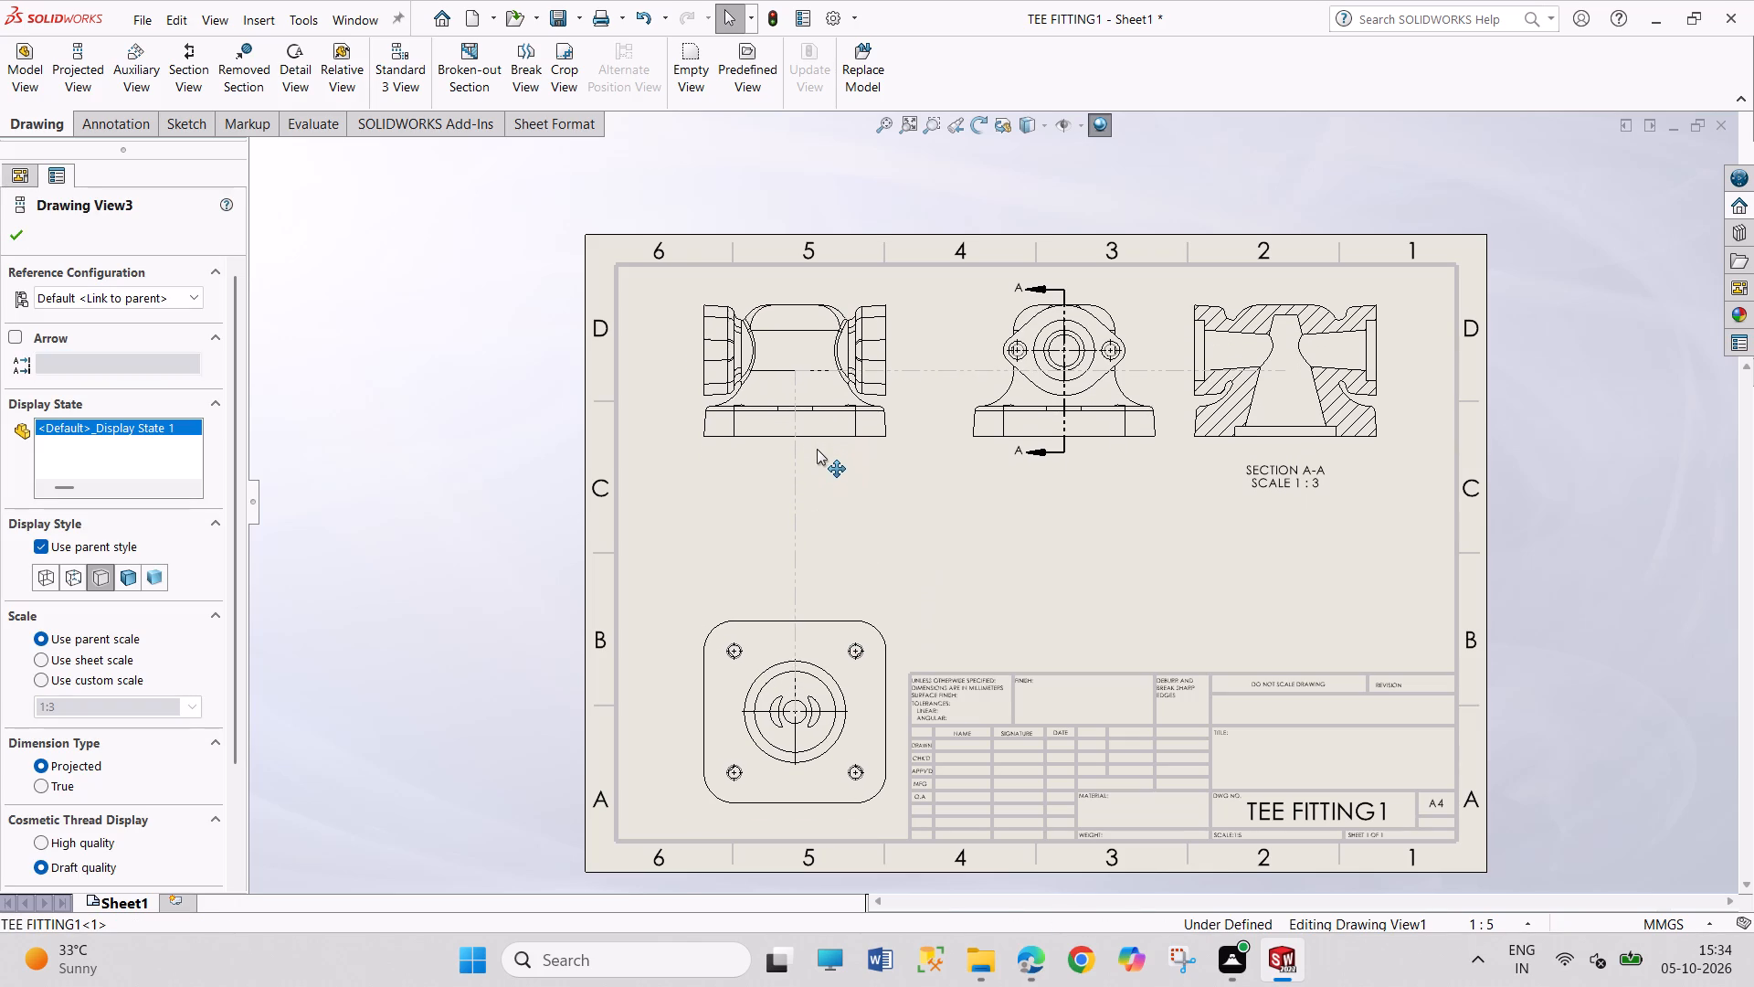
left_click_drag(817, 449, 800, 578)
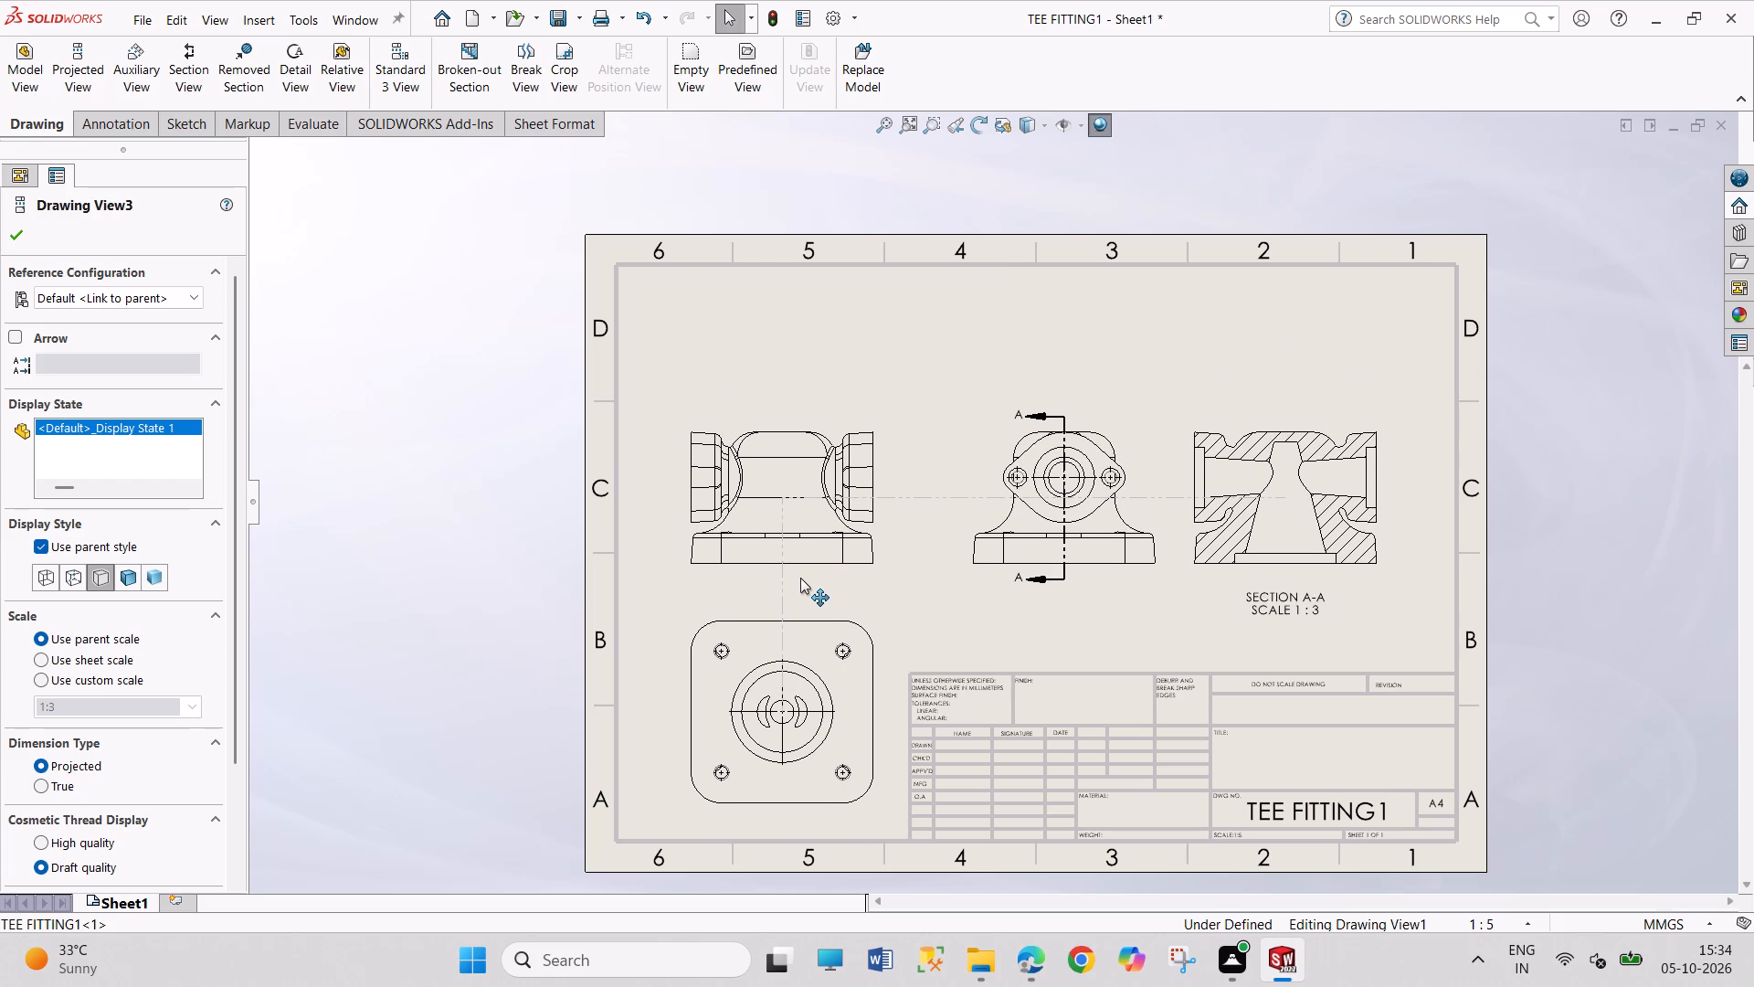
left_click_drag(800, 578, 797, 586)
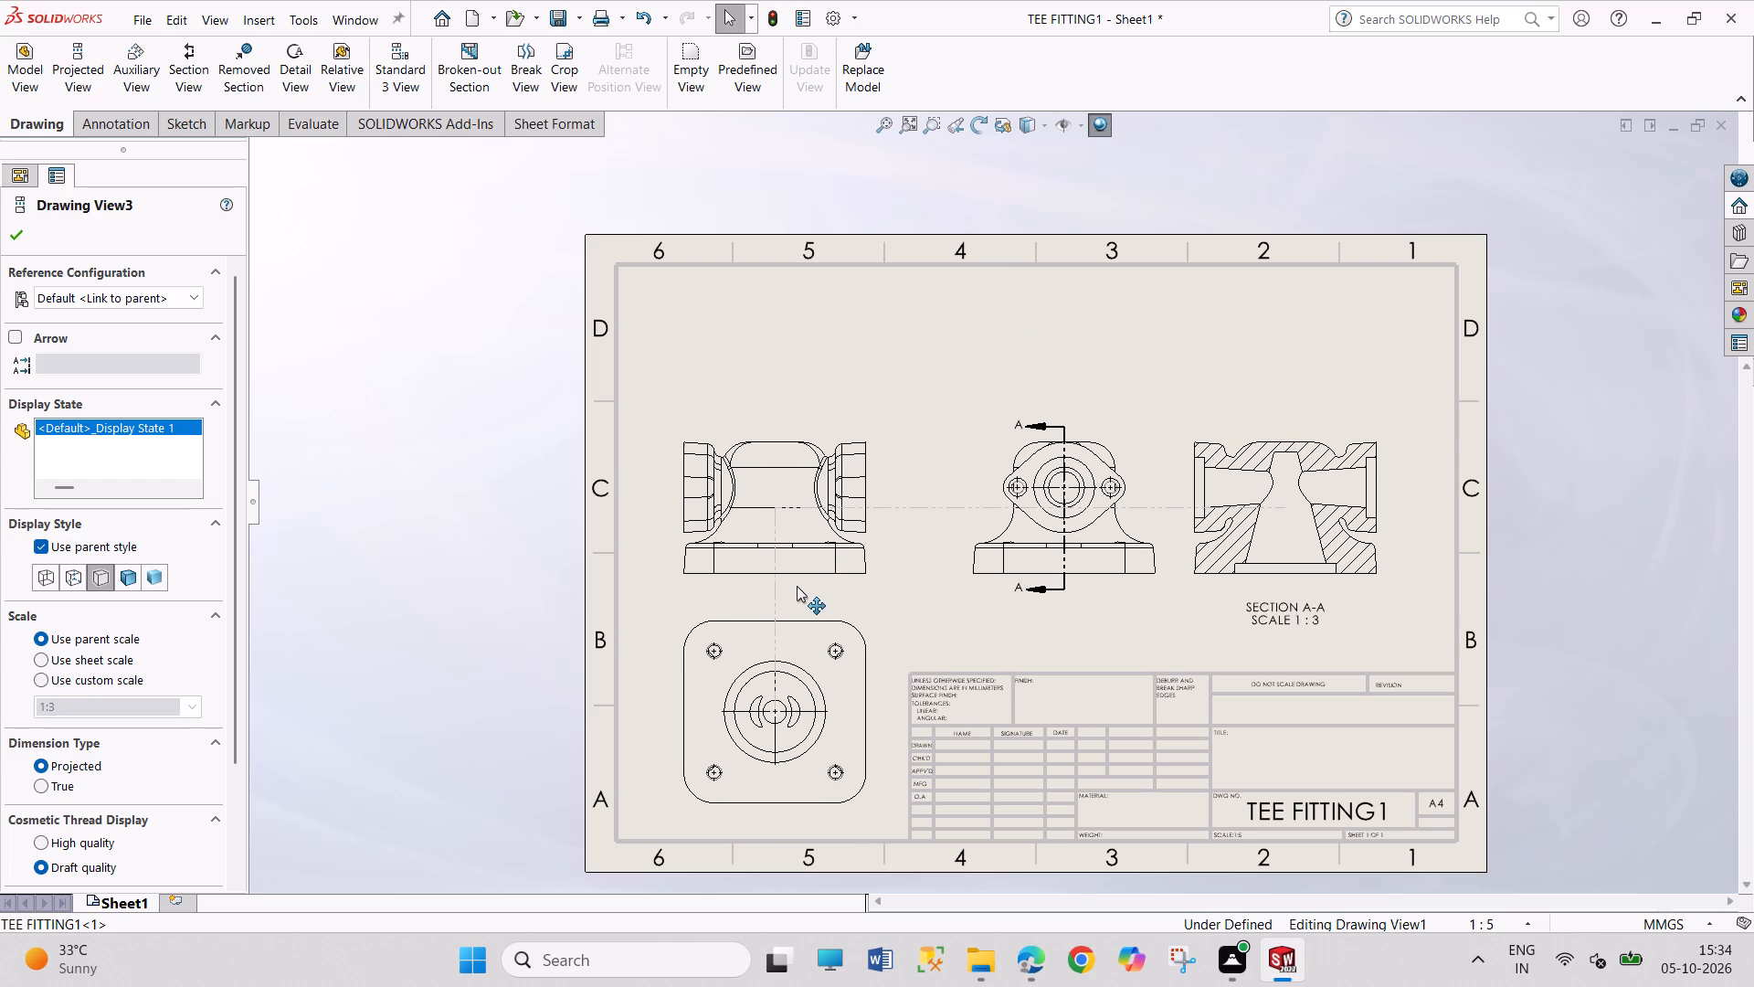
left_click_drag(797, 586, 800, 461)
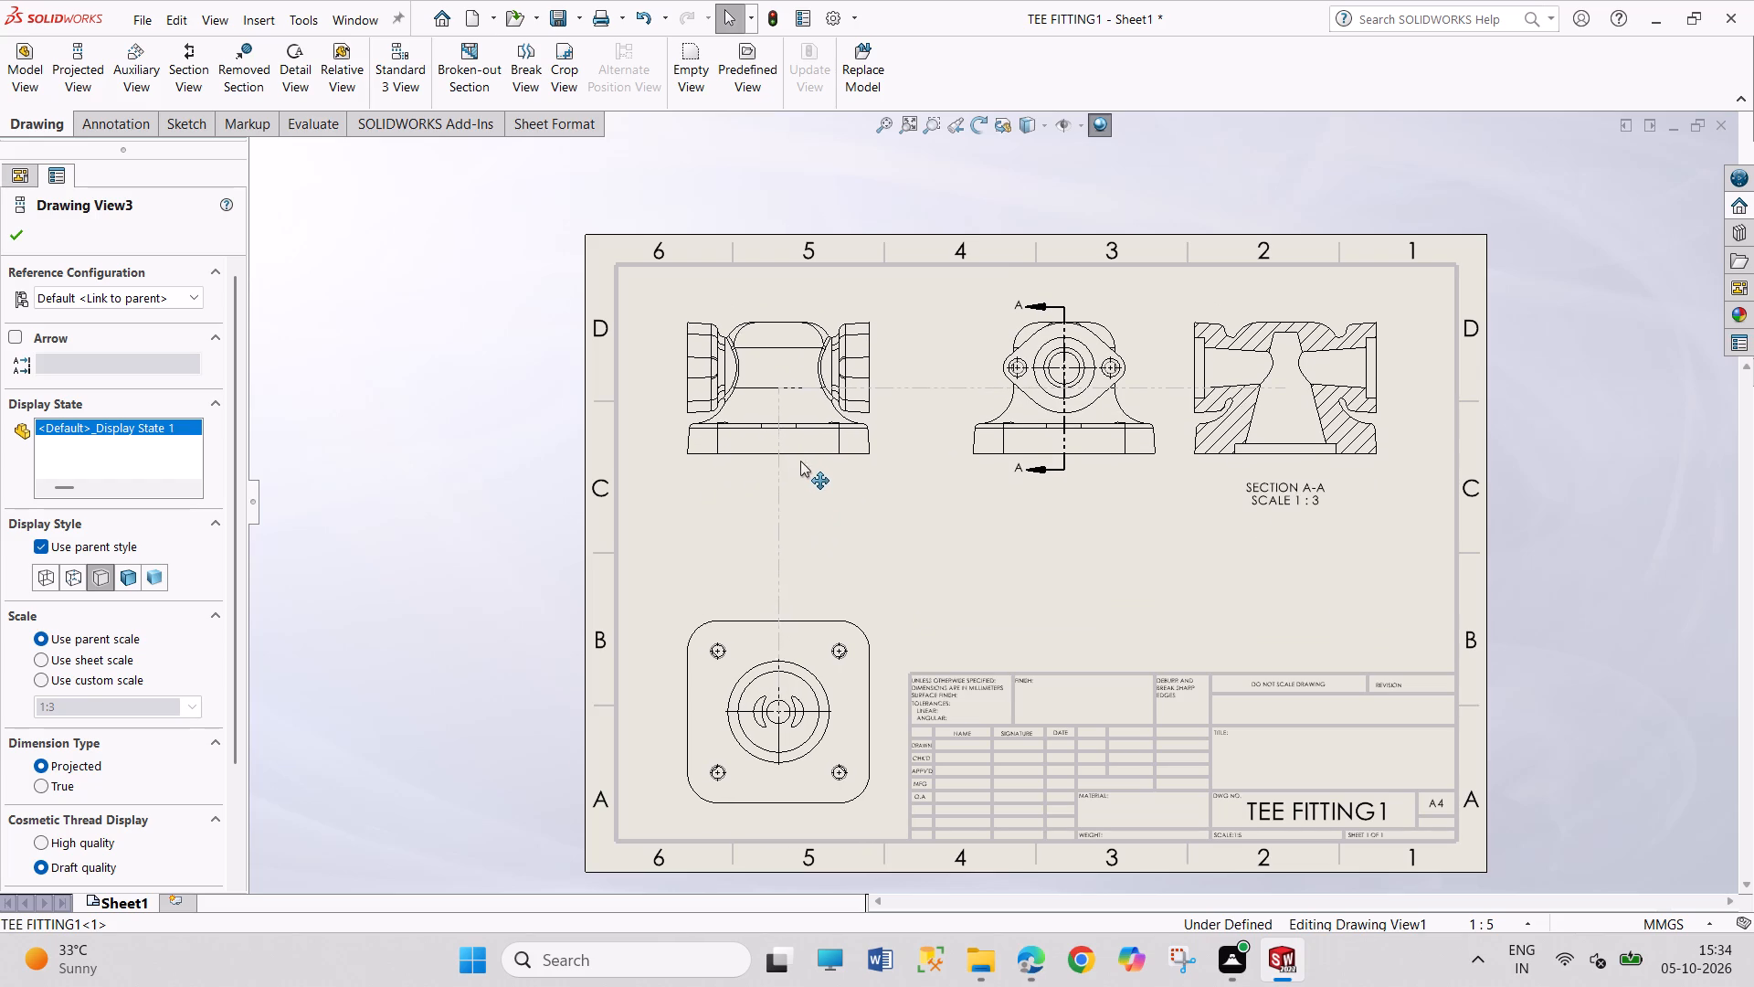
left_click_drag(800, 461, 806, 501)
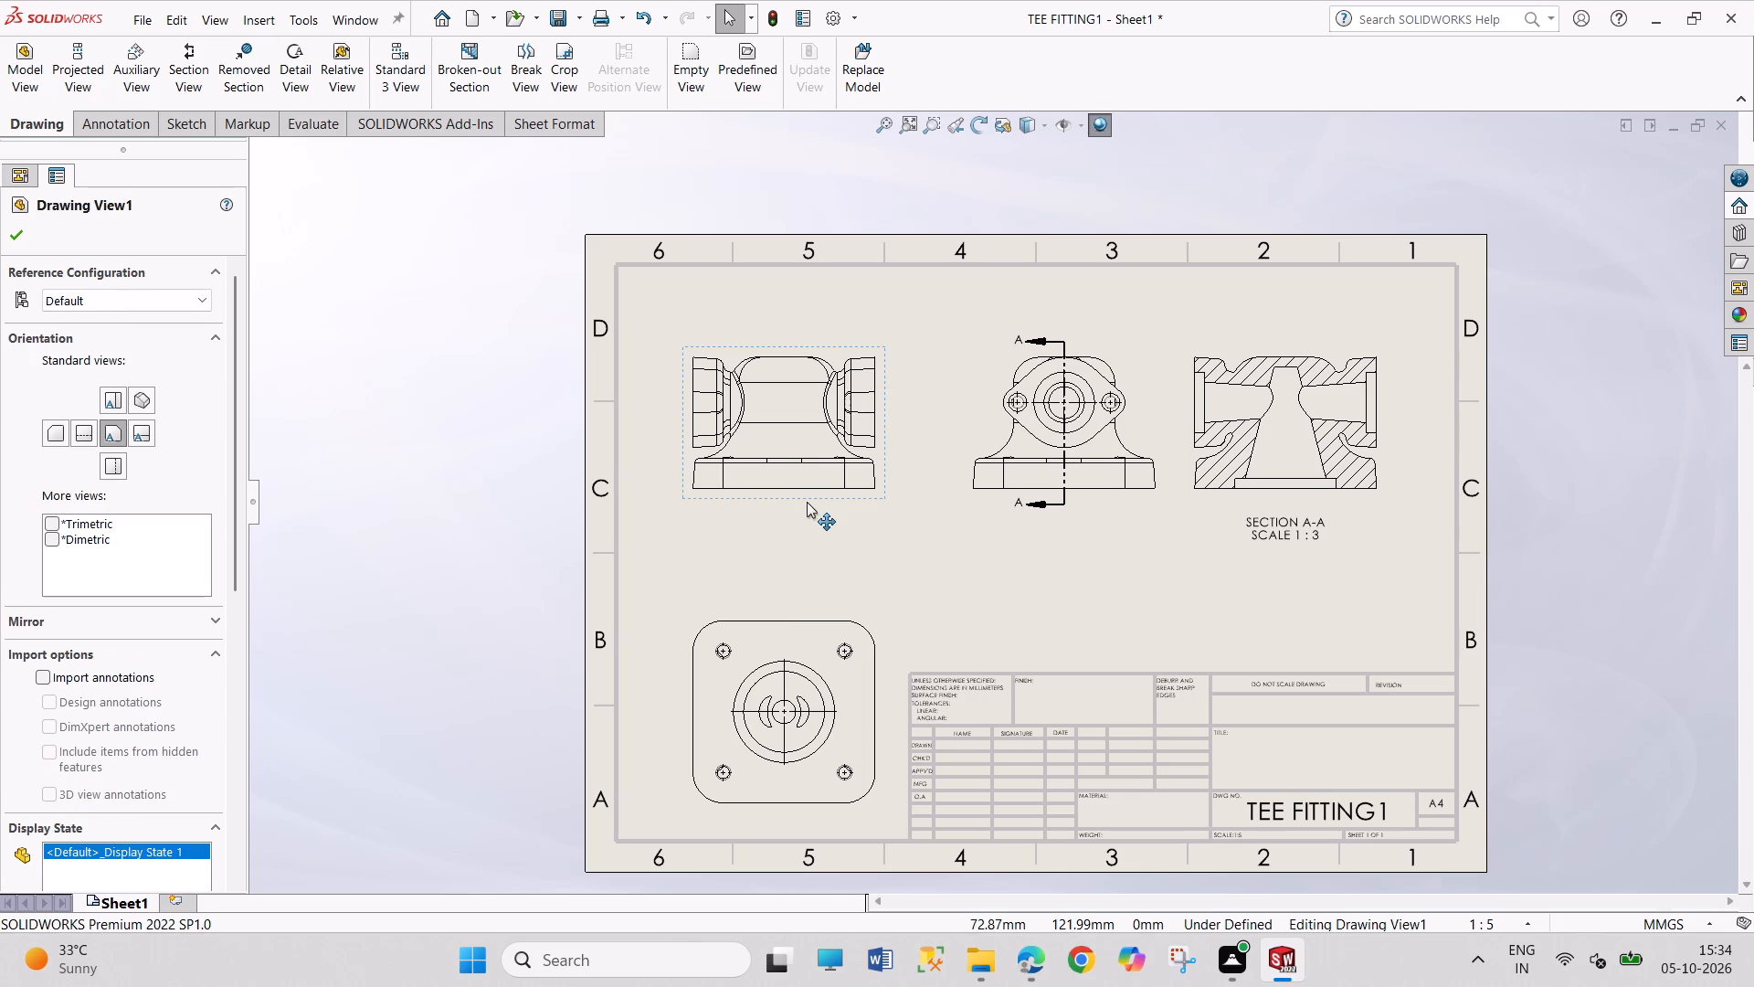
Delete the front view, the side view with its section A-A, and the base-plate view to clear the sheet.
left_click(807, 502)
key("Delete")
key("Return")
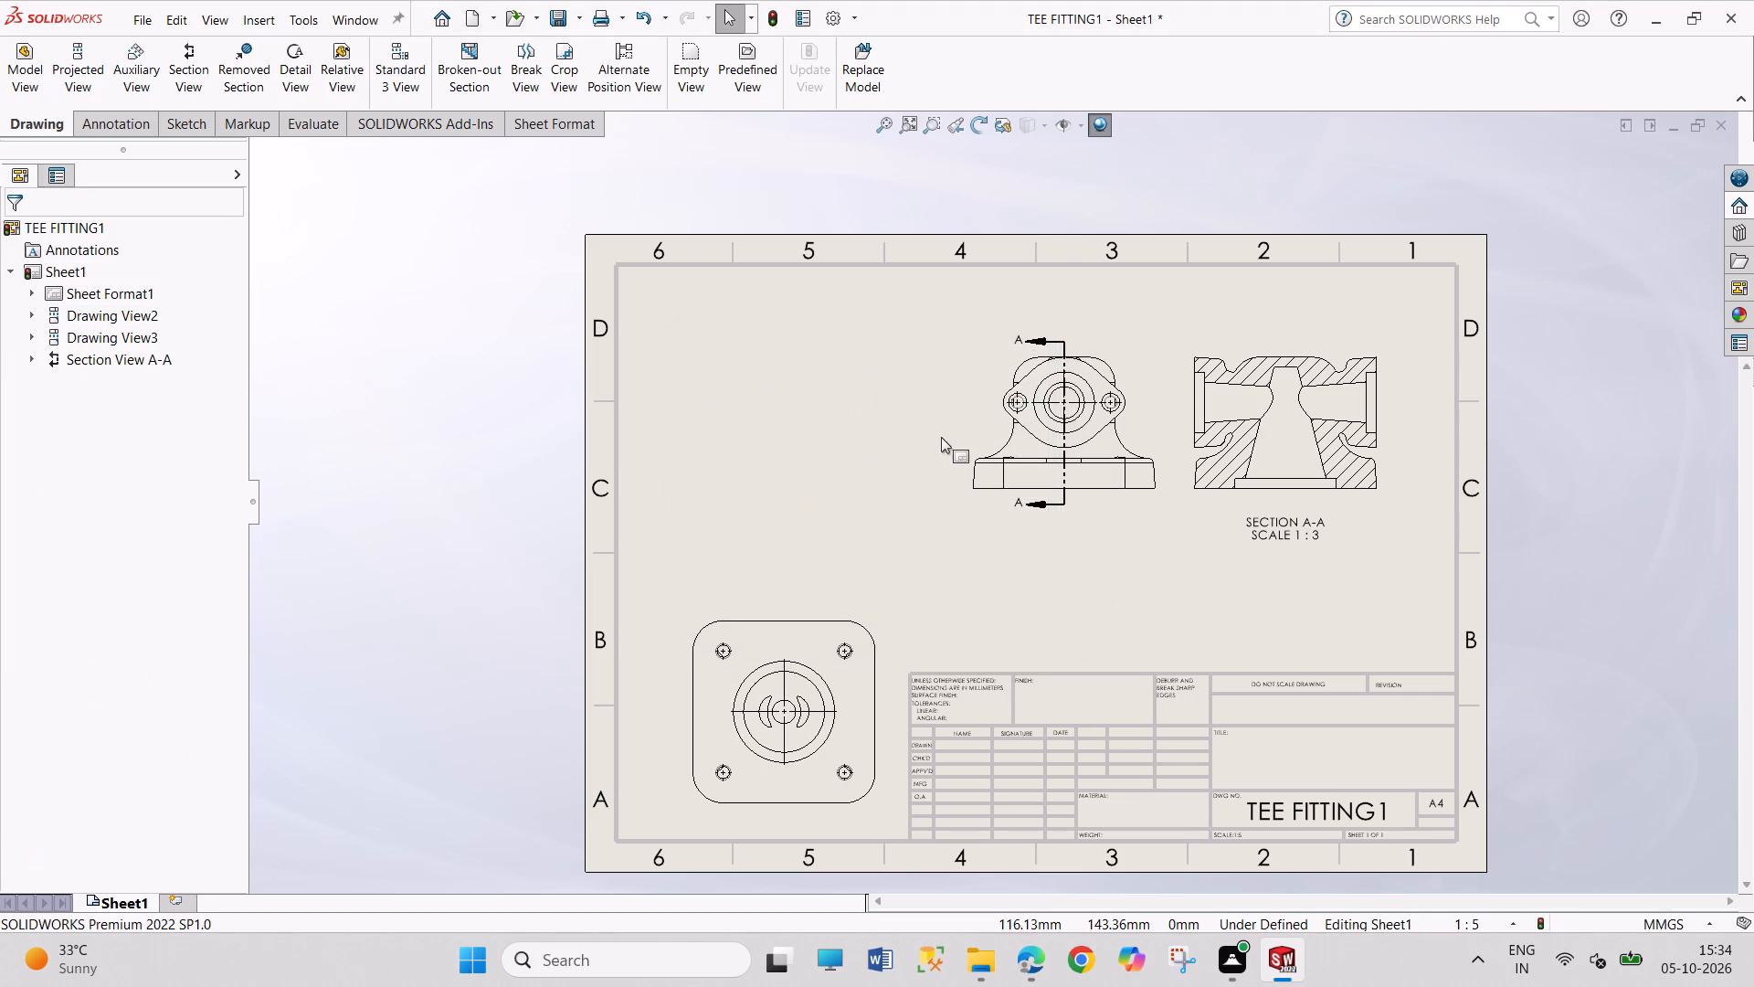
left_click(1108, 486)
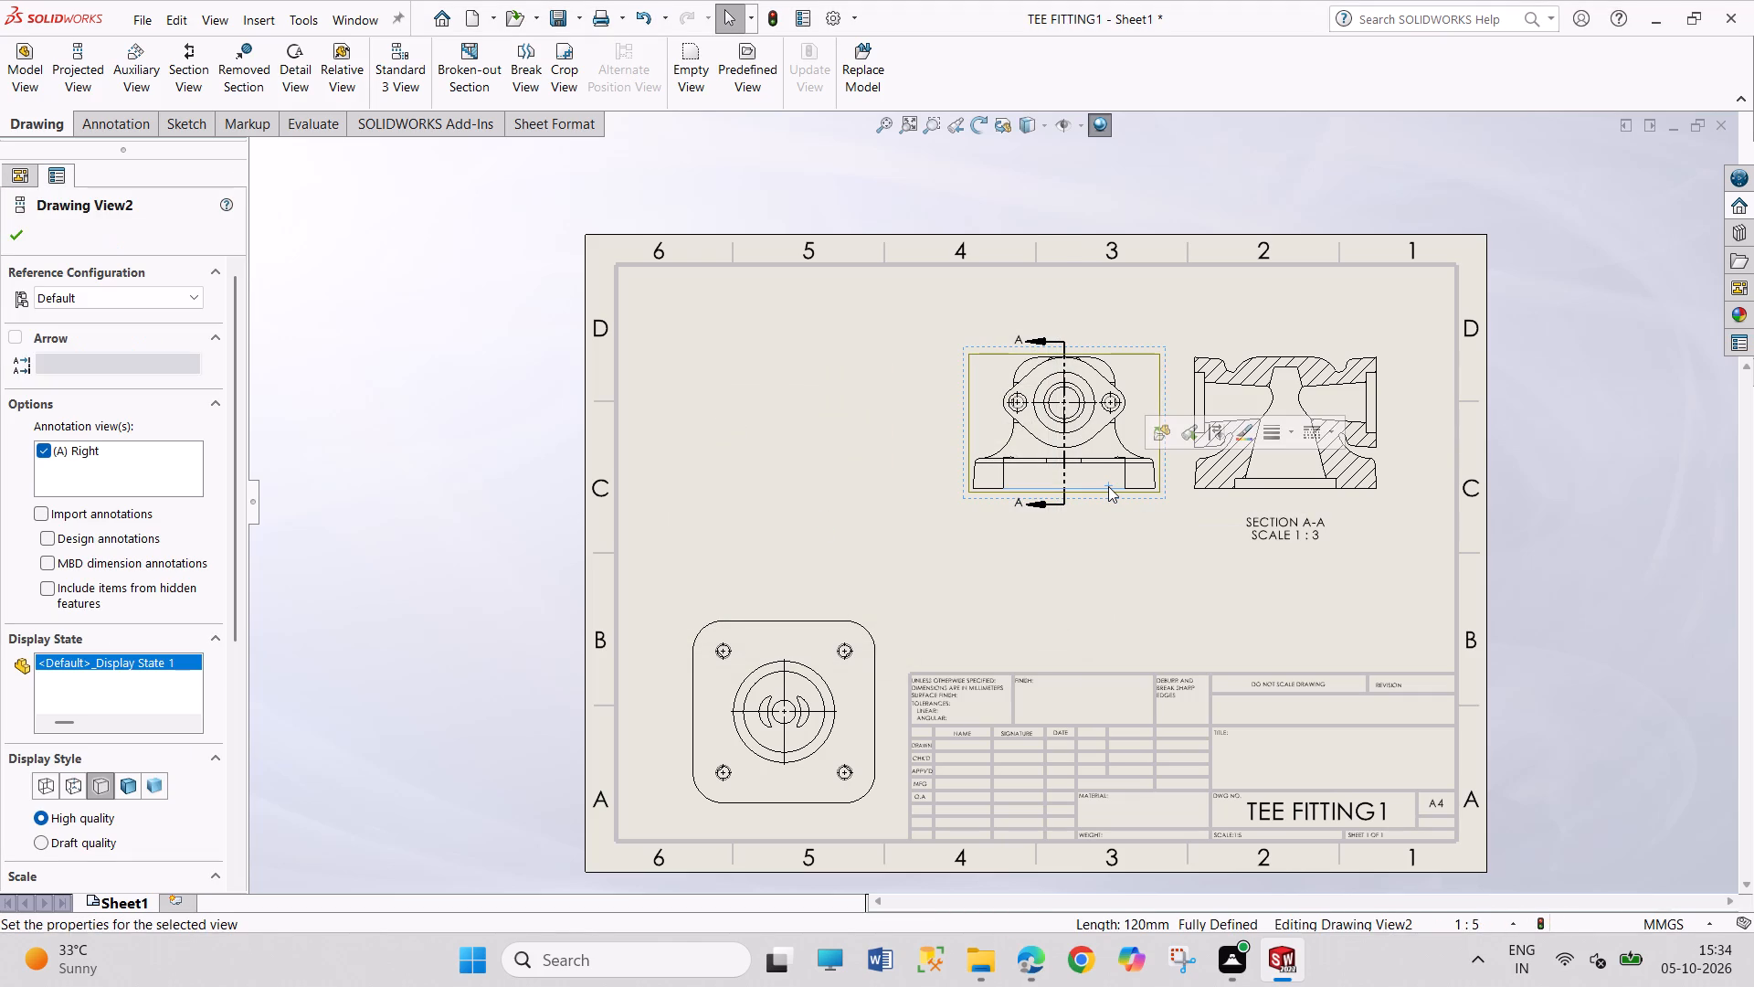
key("Delete")
key("Return")
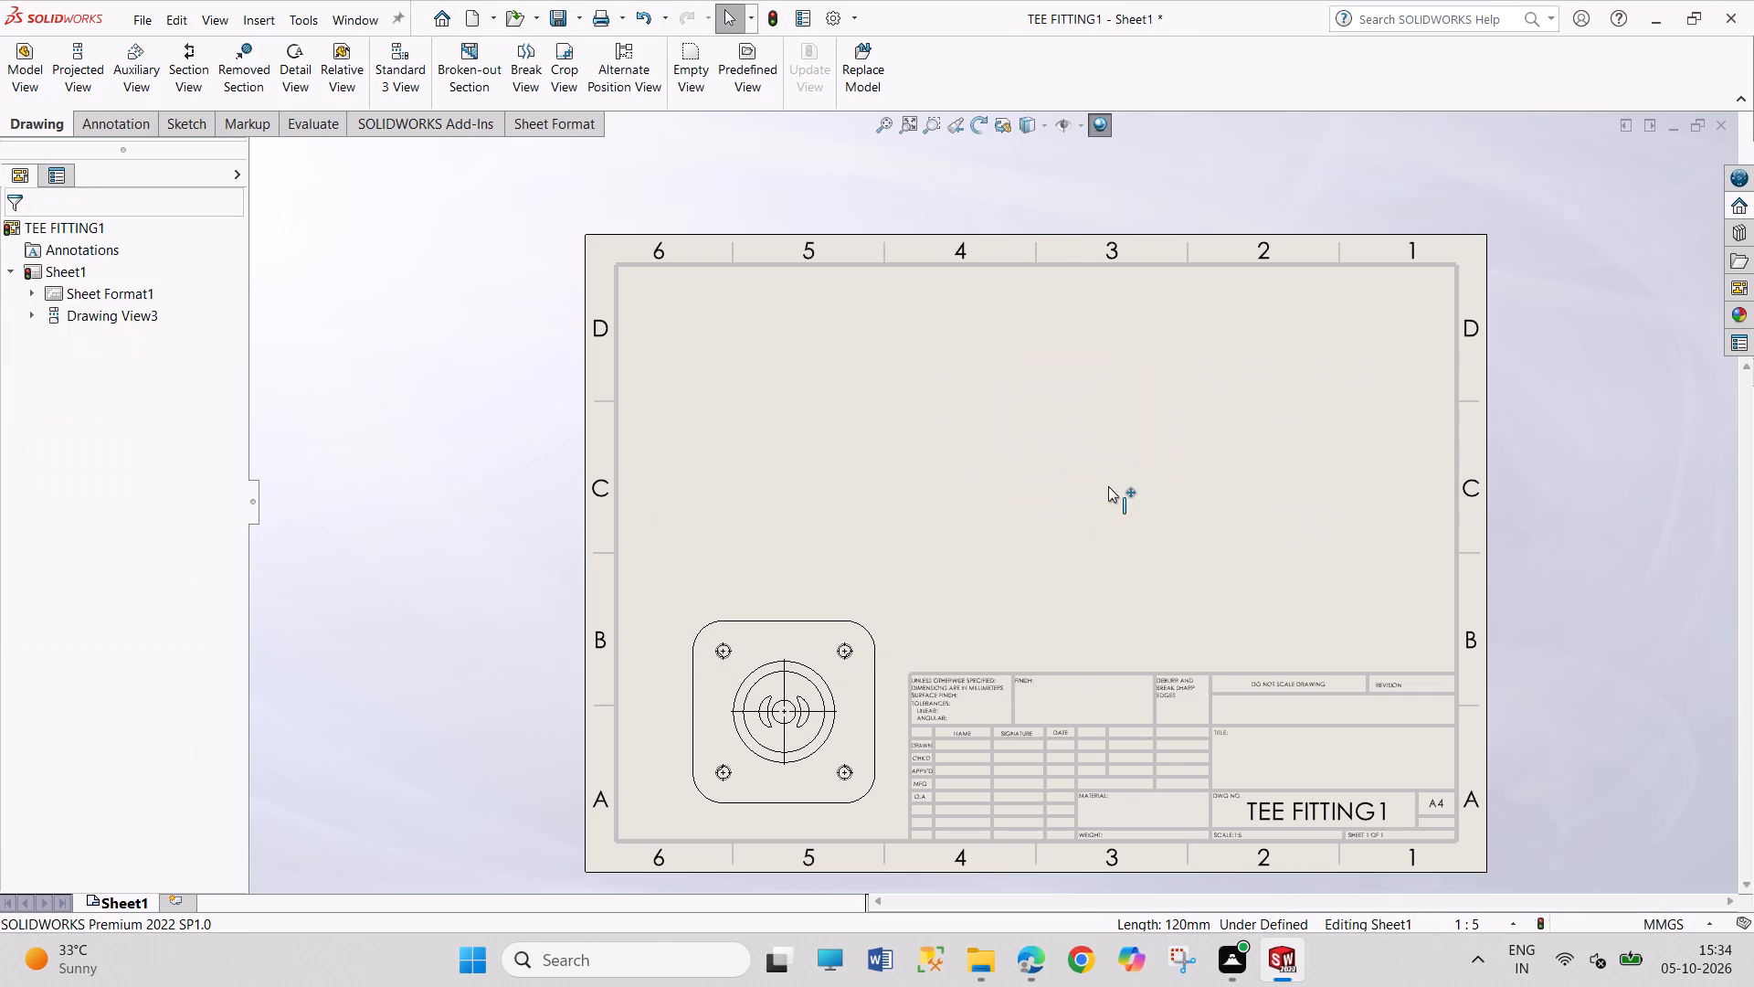
left_click(880, 645)
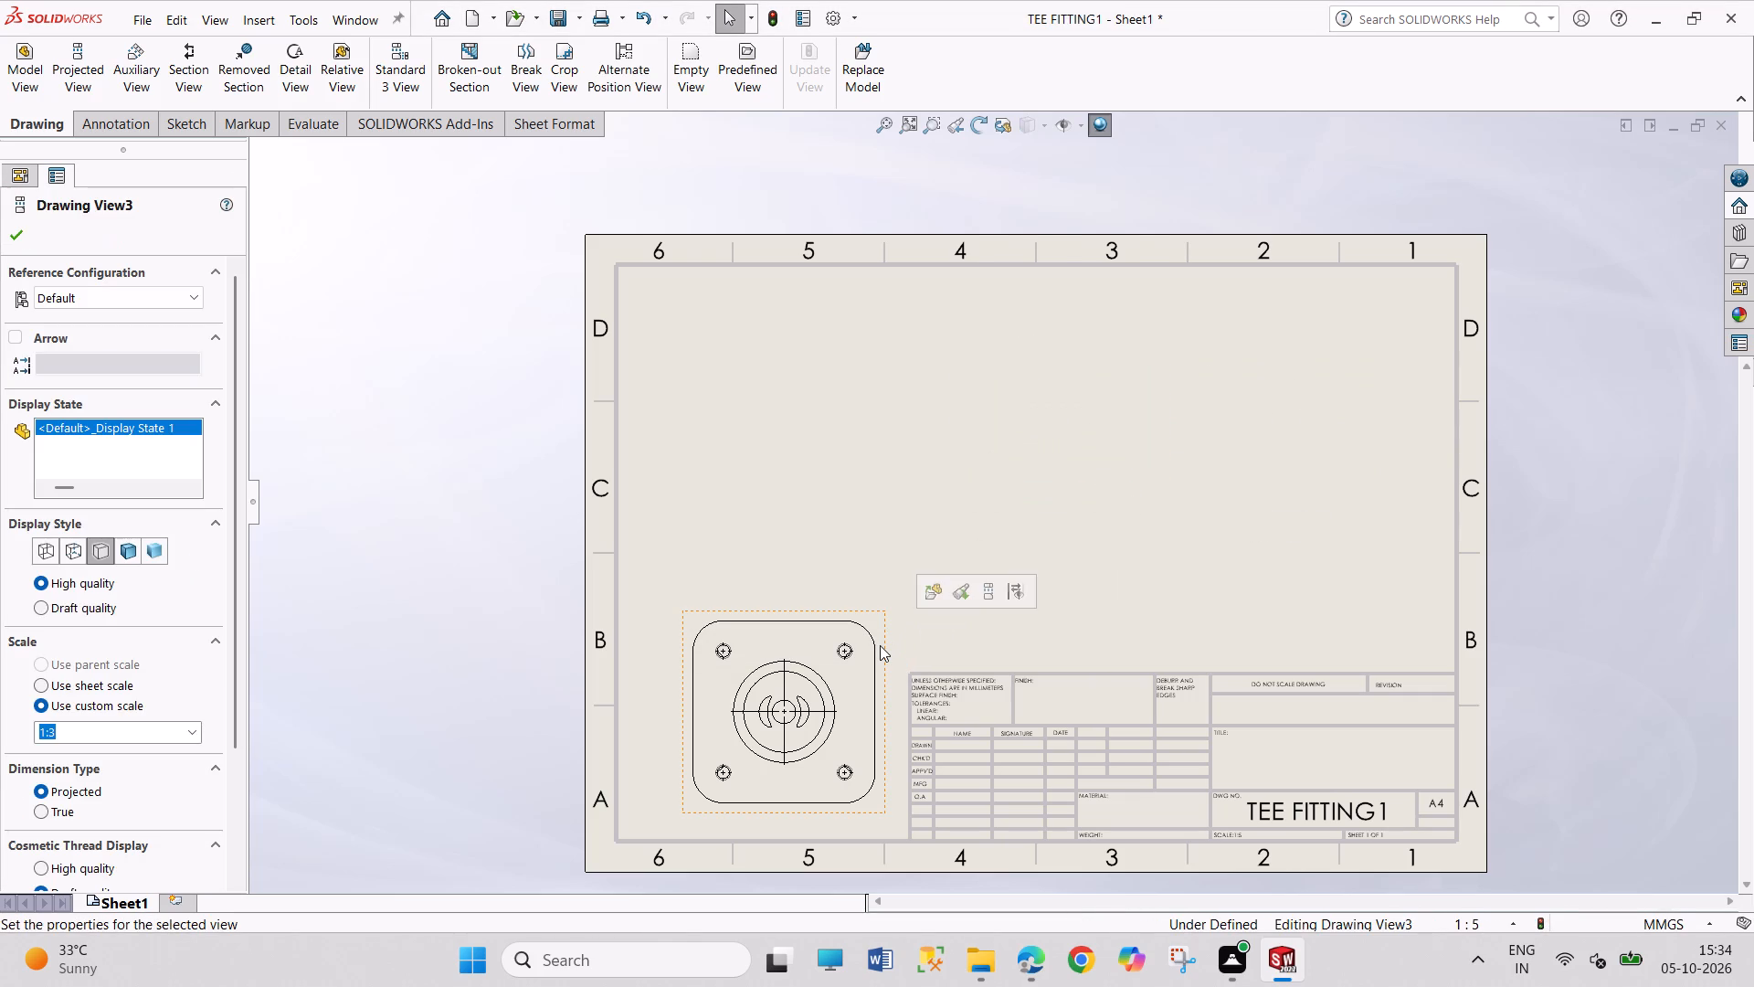
key("Delete")
key("Return")
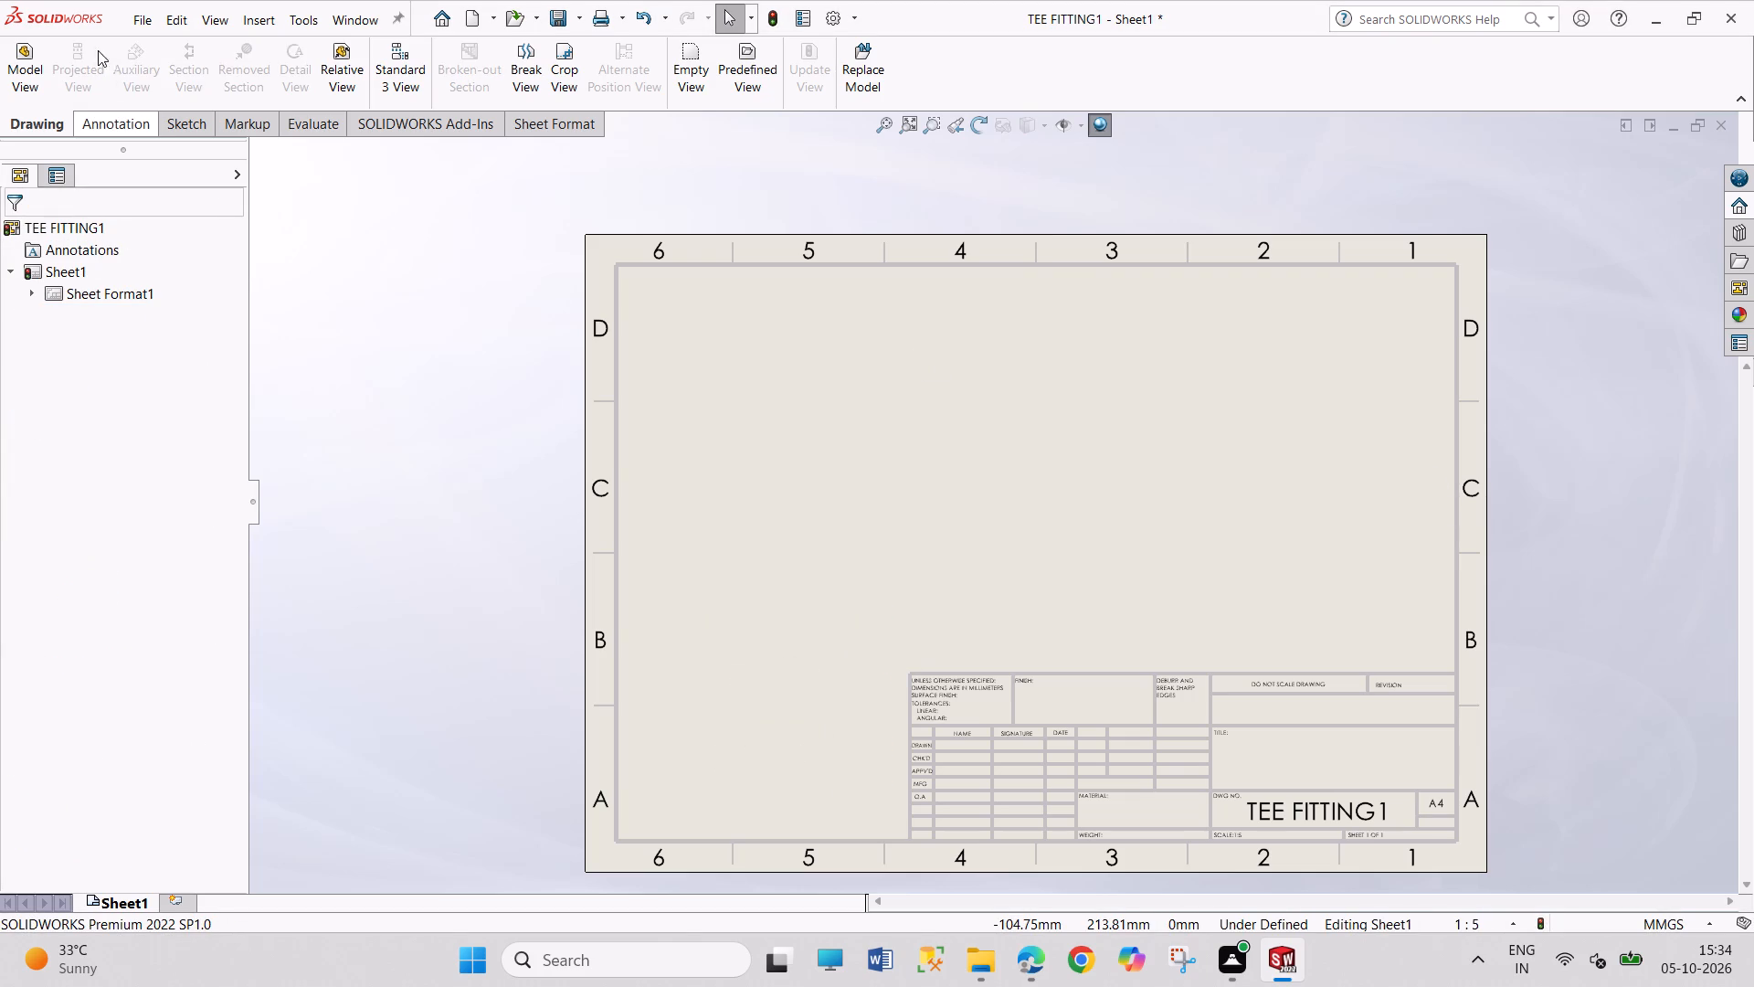
Insert a top model view of TEE FITTING1 at custom scale 1:3 on the sheet, beside the title block.
left_click(34, 81)
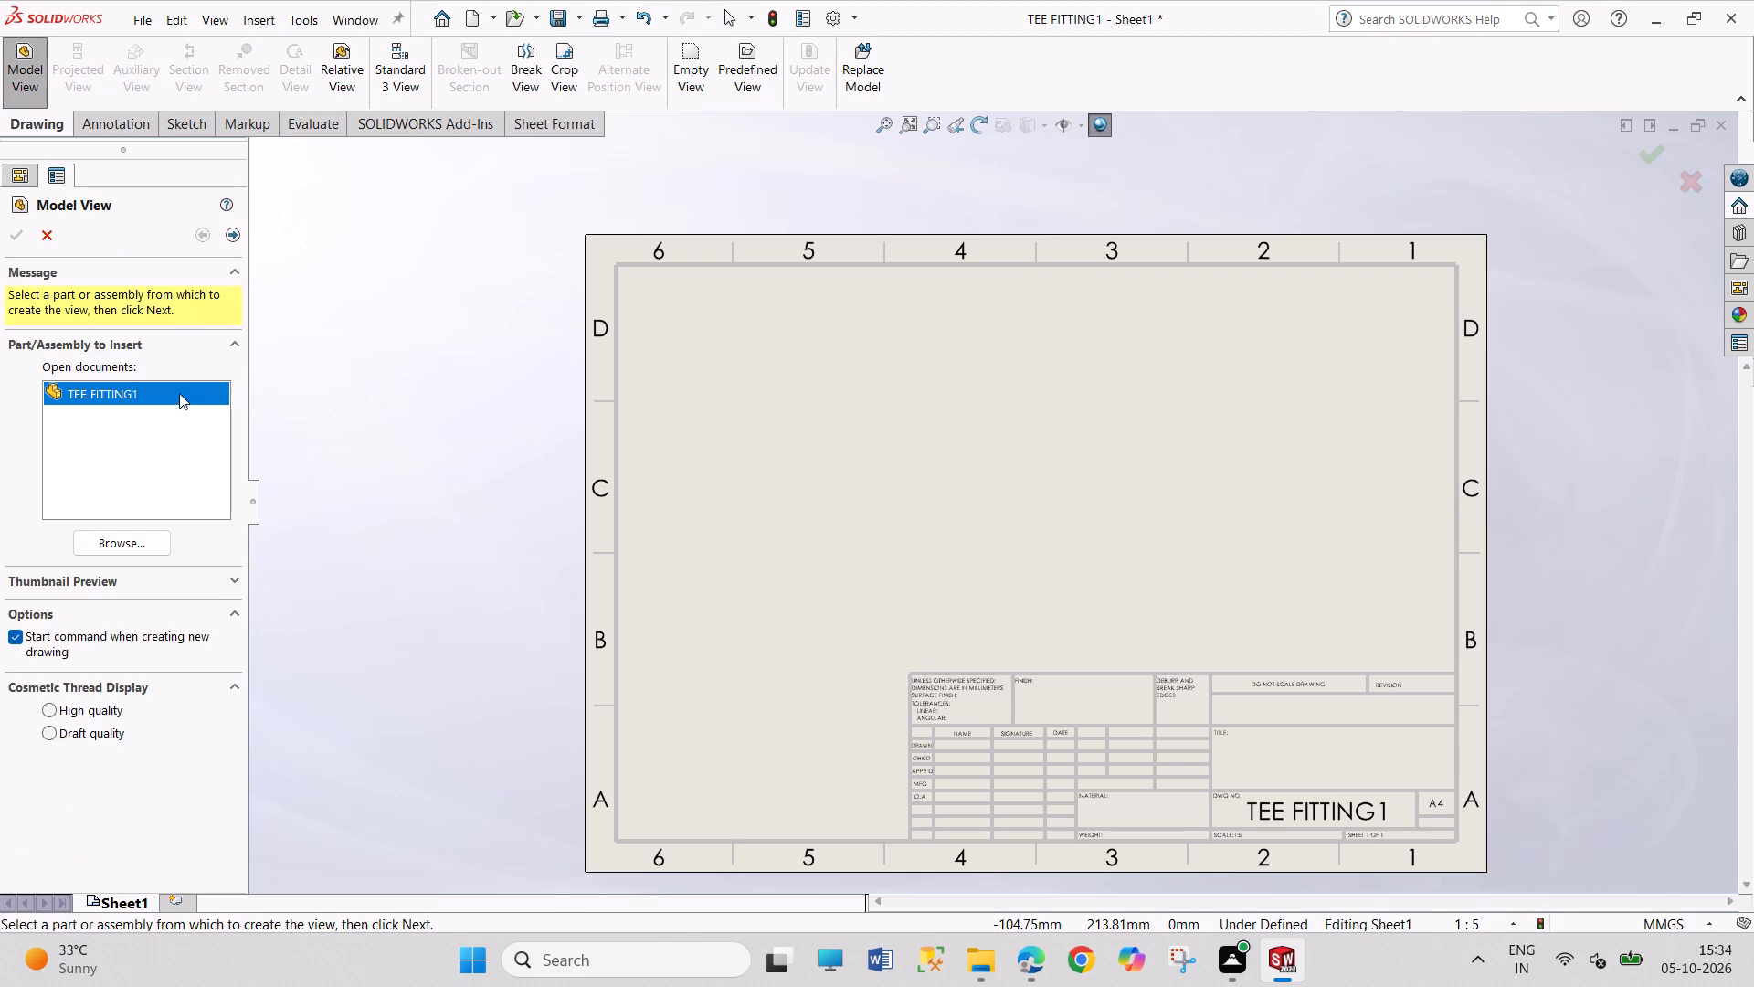
double_click(175, 399)
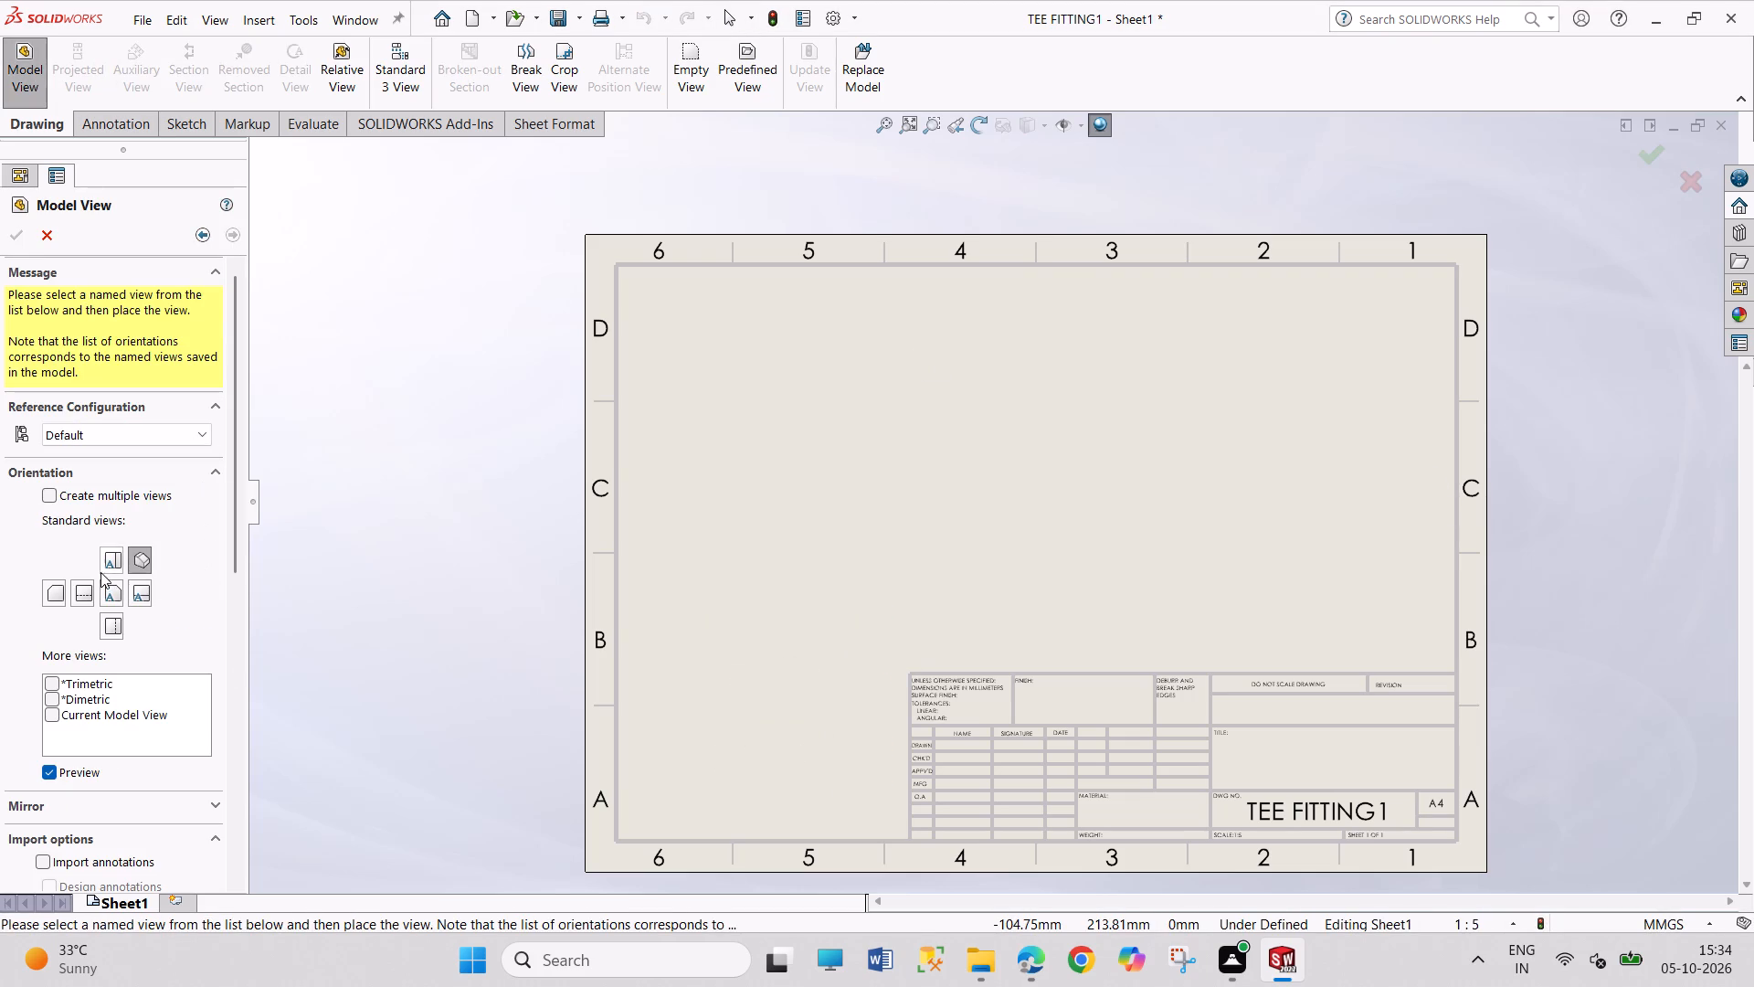
left_click(110, 568)
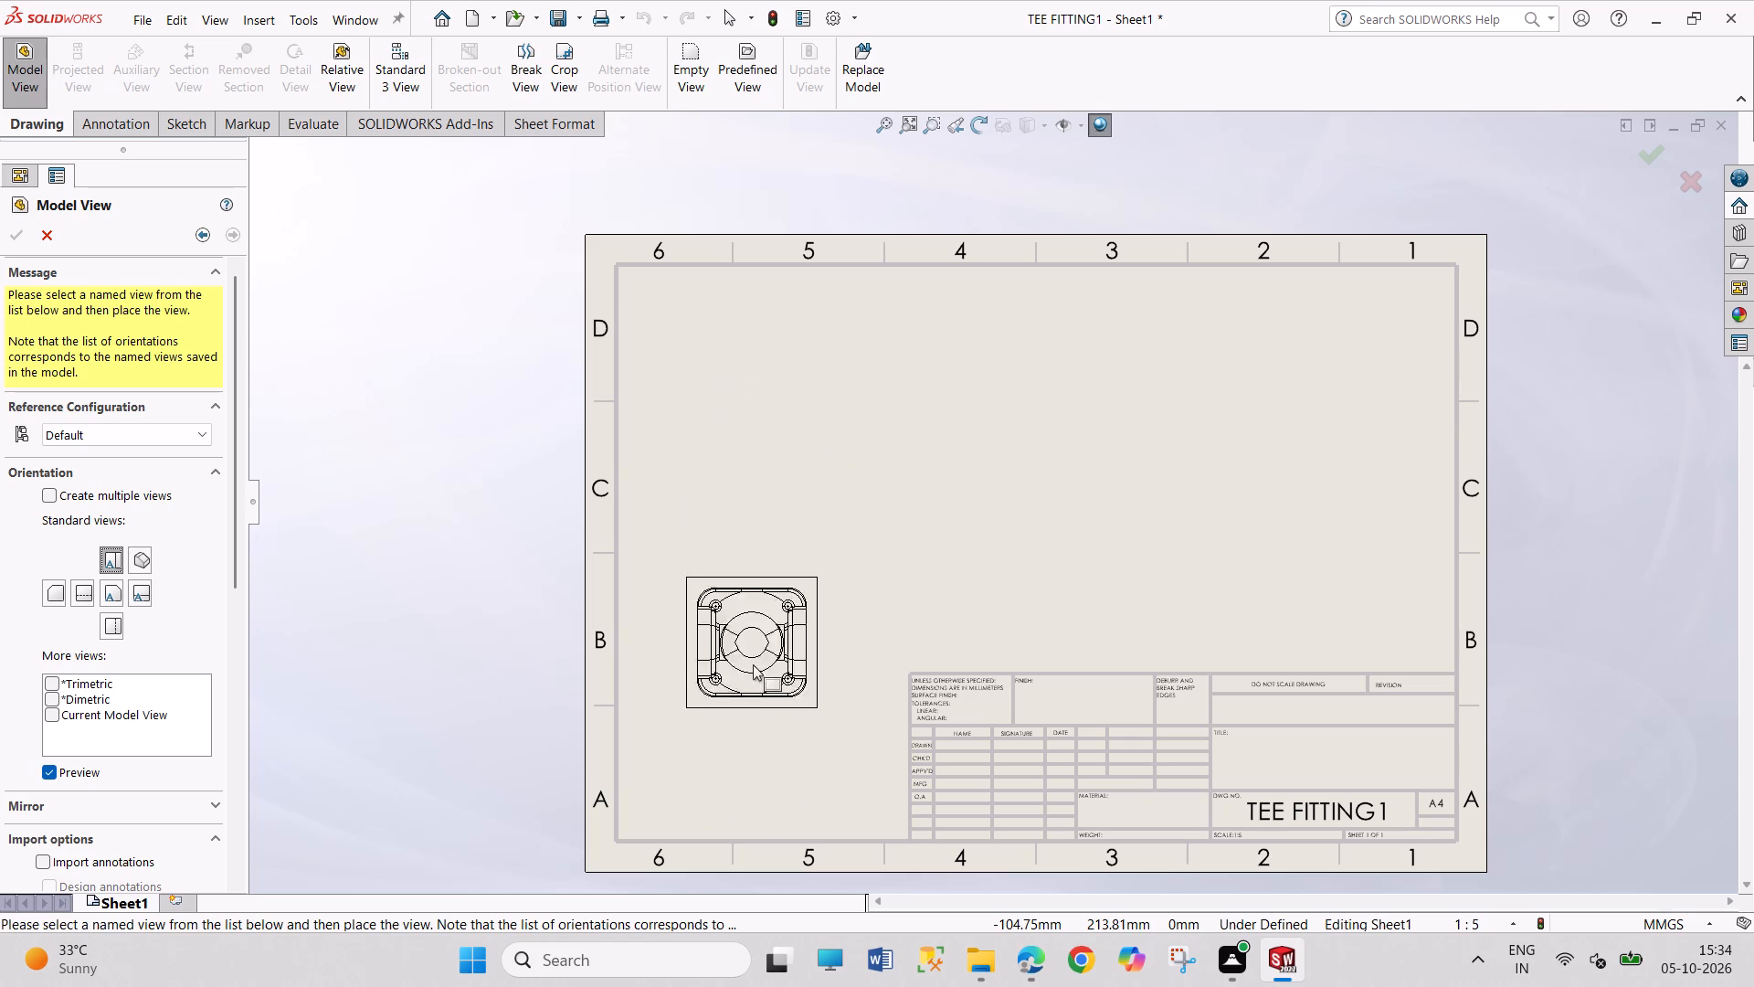
left_click_drag(232, 571, 230, 642)
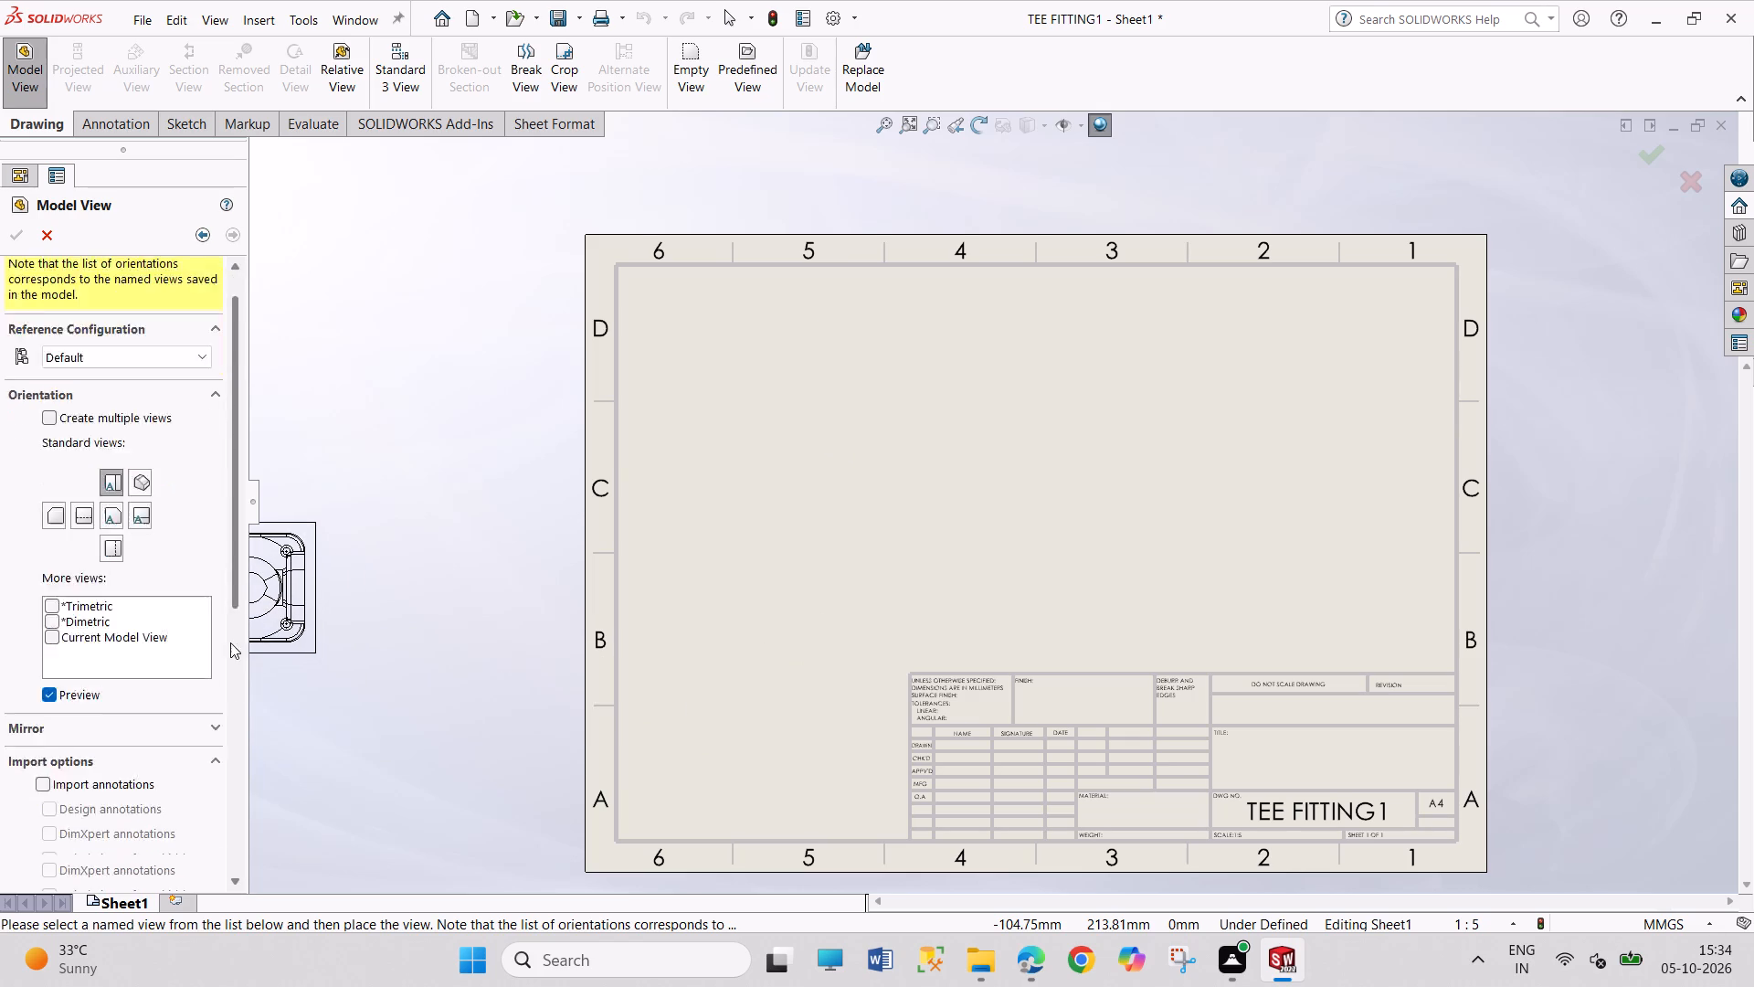
left_click_drag(230, 642, 216, 730)
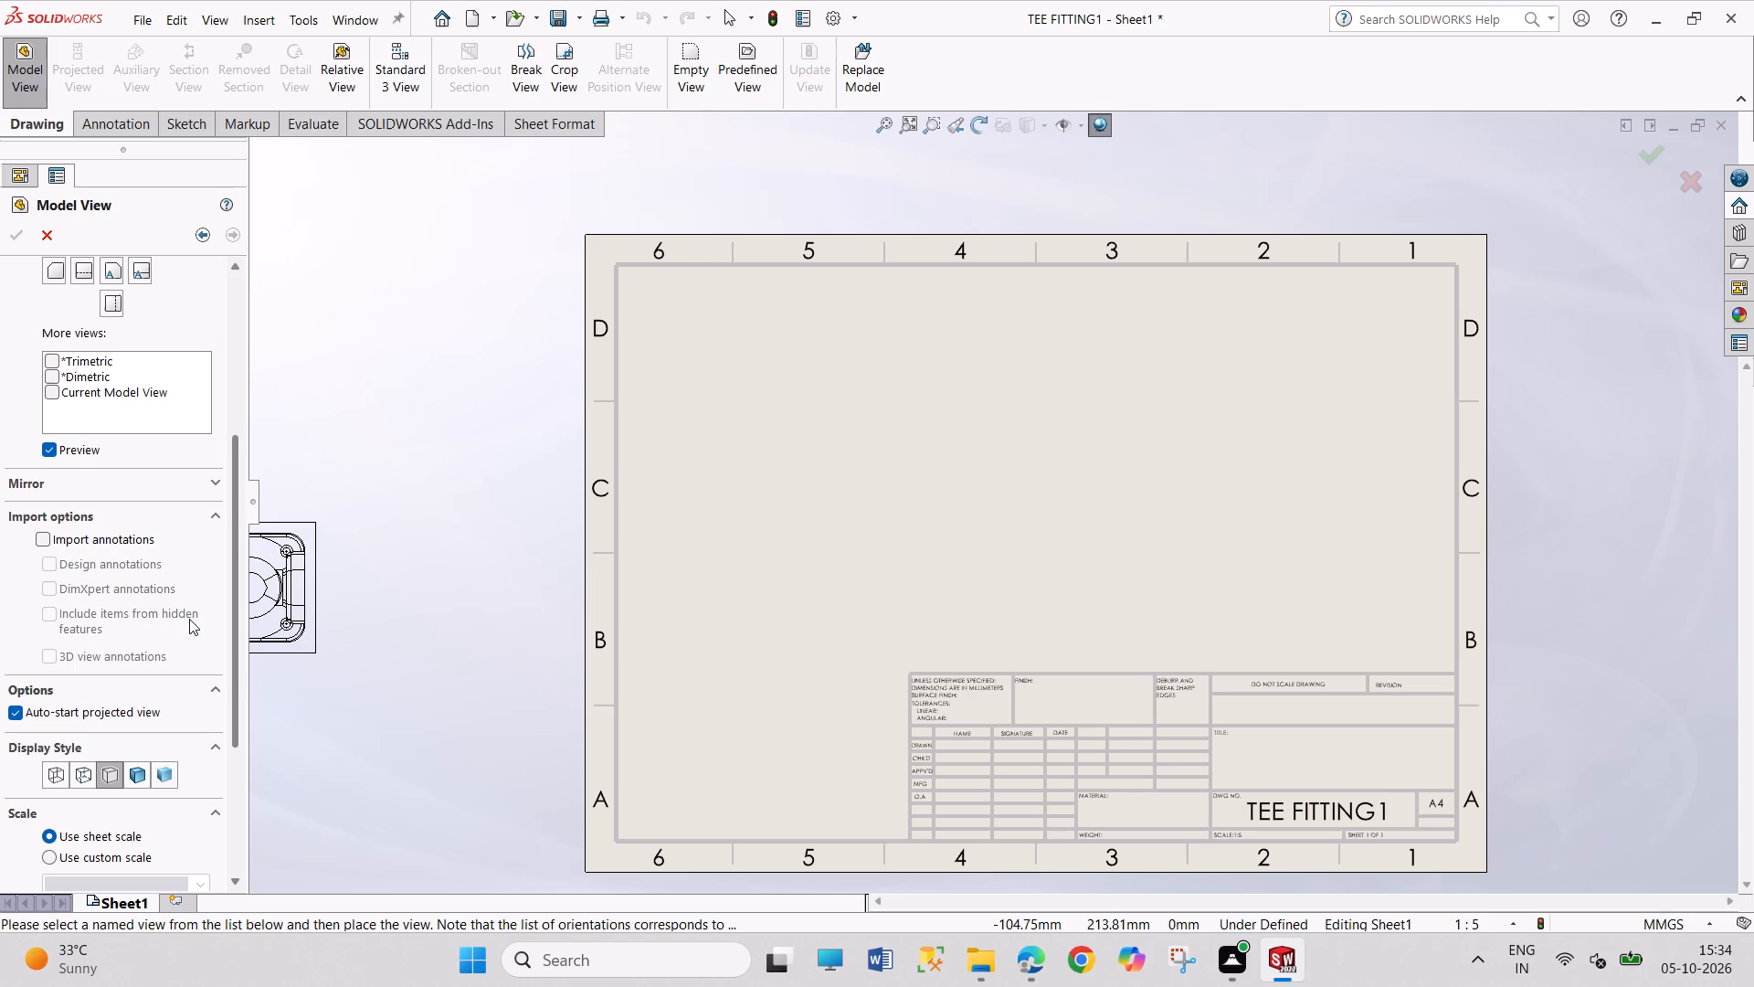
left_click_drag(238, 618, 218, 790)
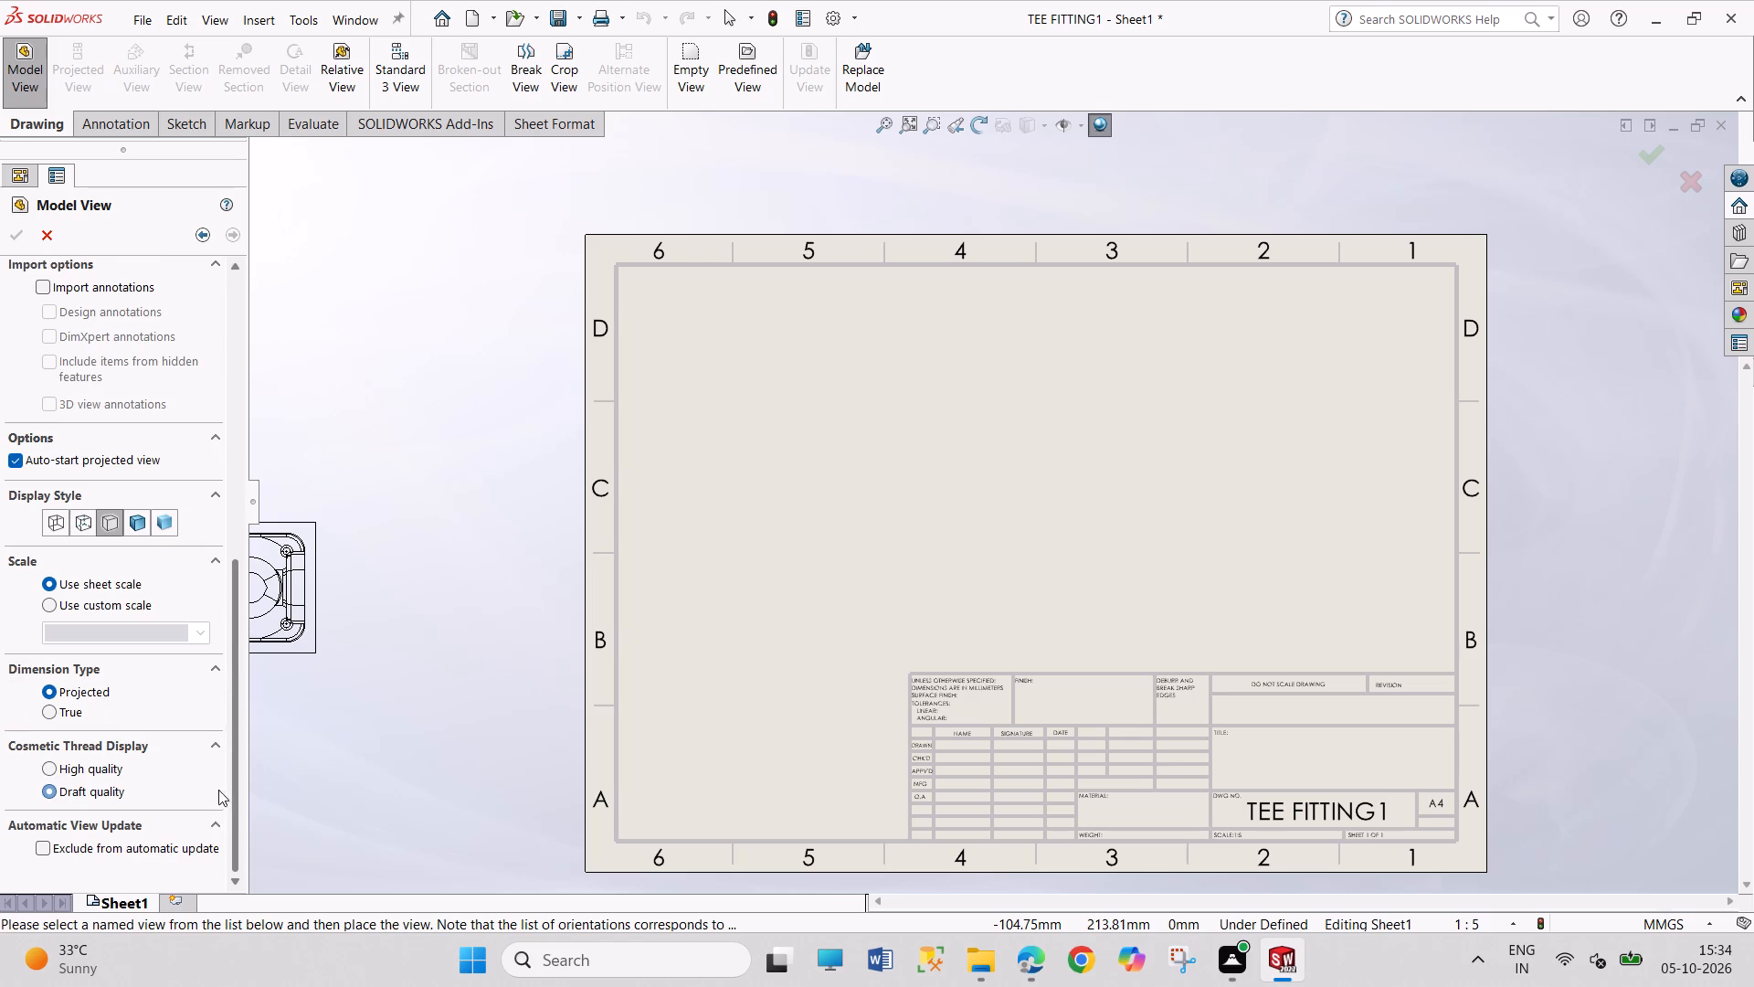
left_click_drag(218, 790, 217, 791)
left_click(98, 614)
left_click(99, 602)
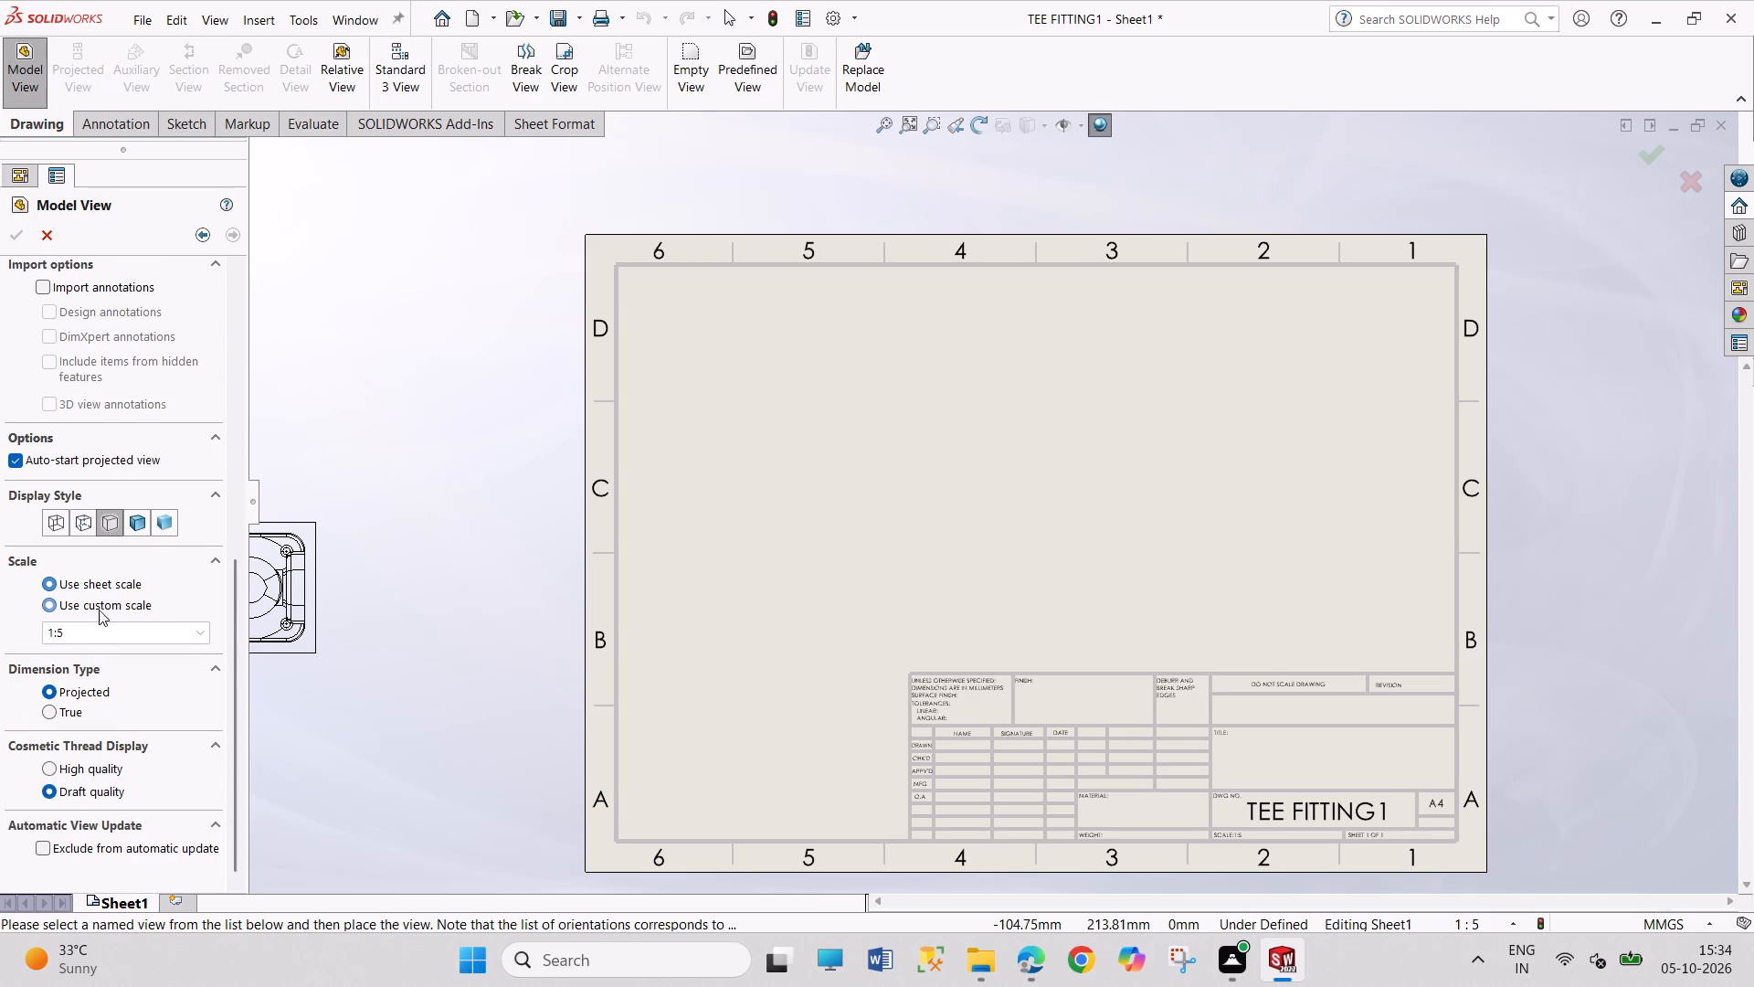
double_click(101, 623)
key("BackSpace")
key("3")
key("Return")
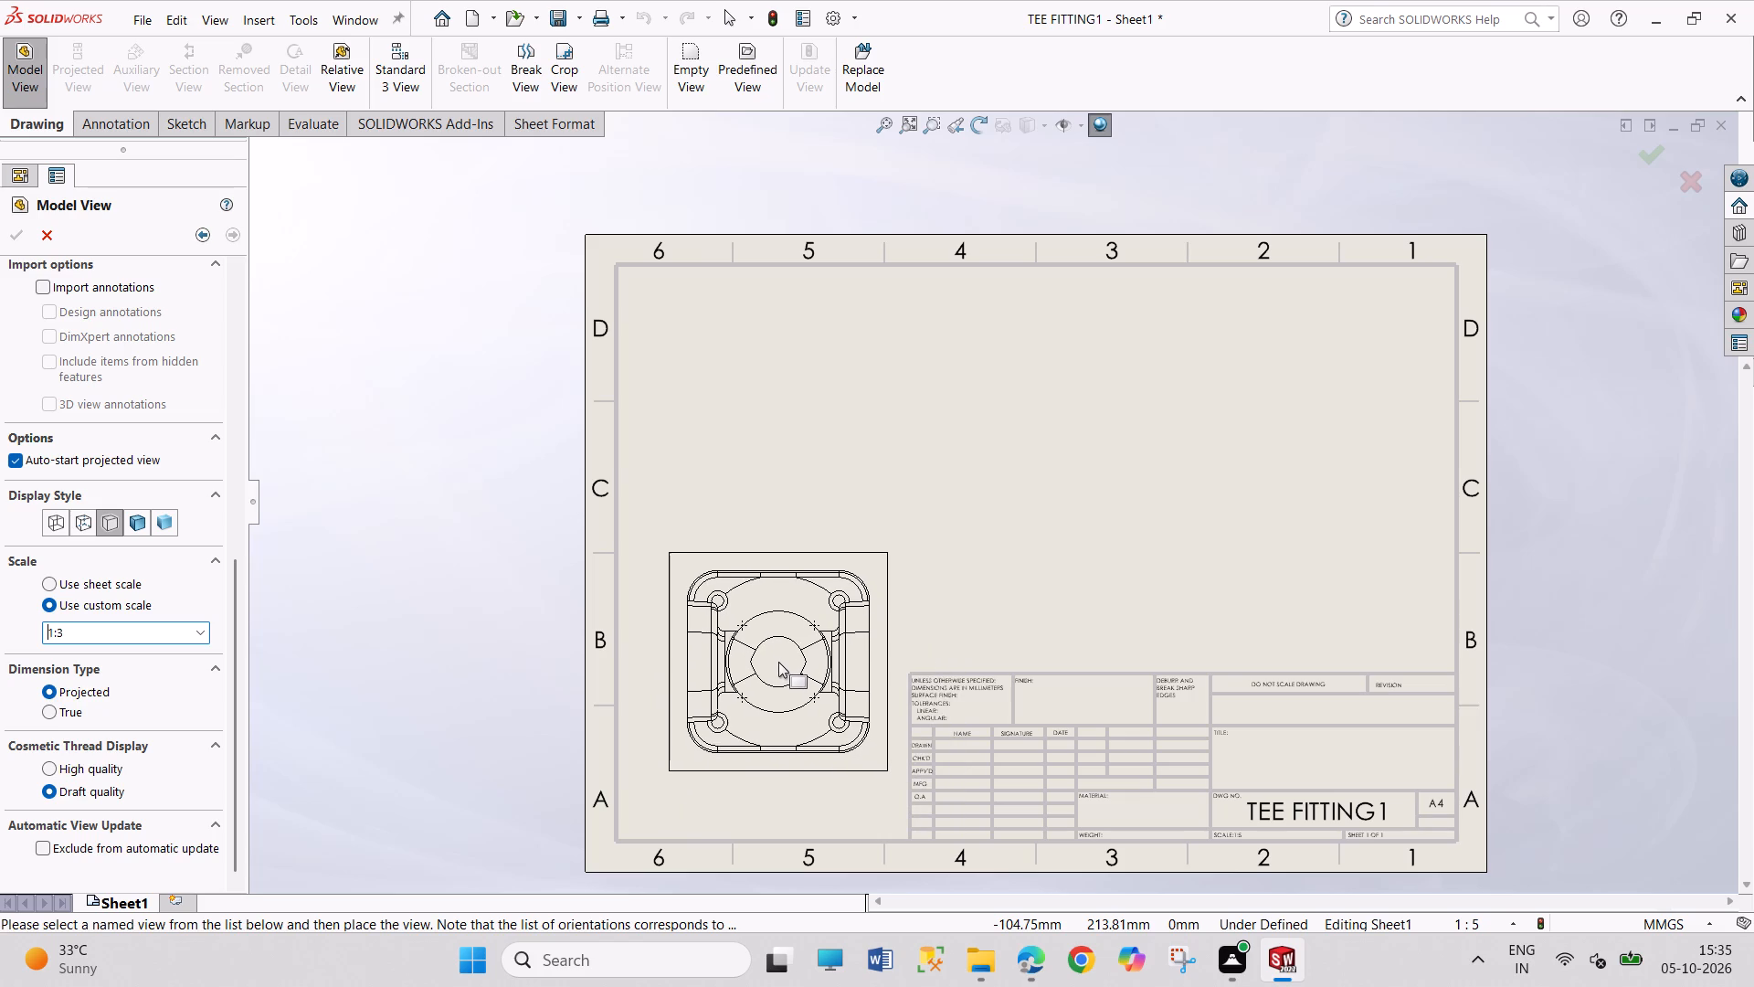
left_click(778, 662)
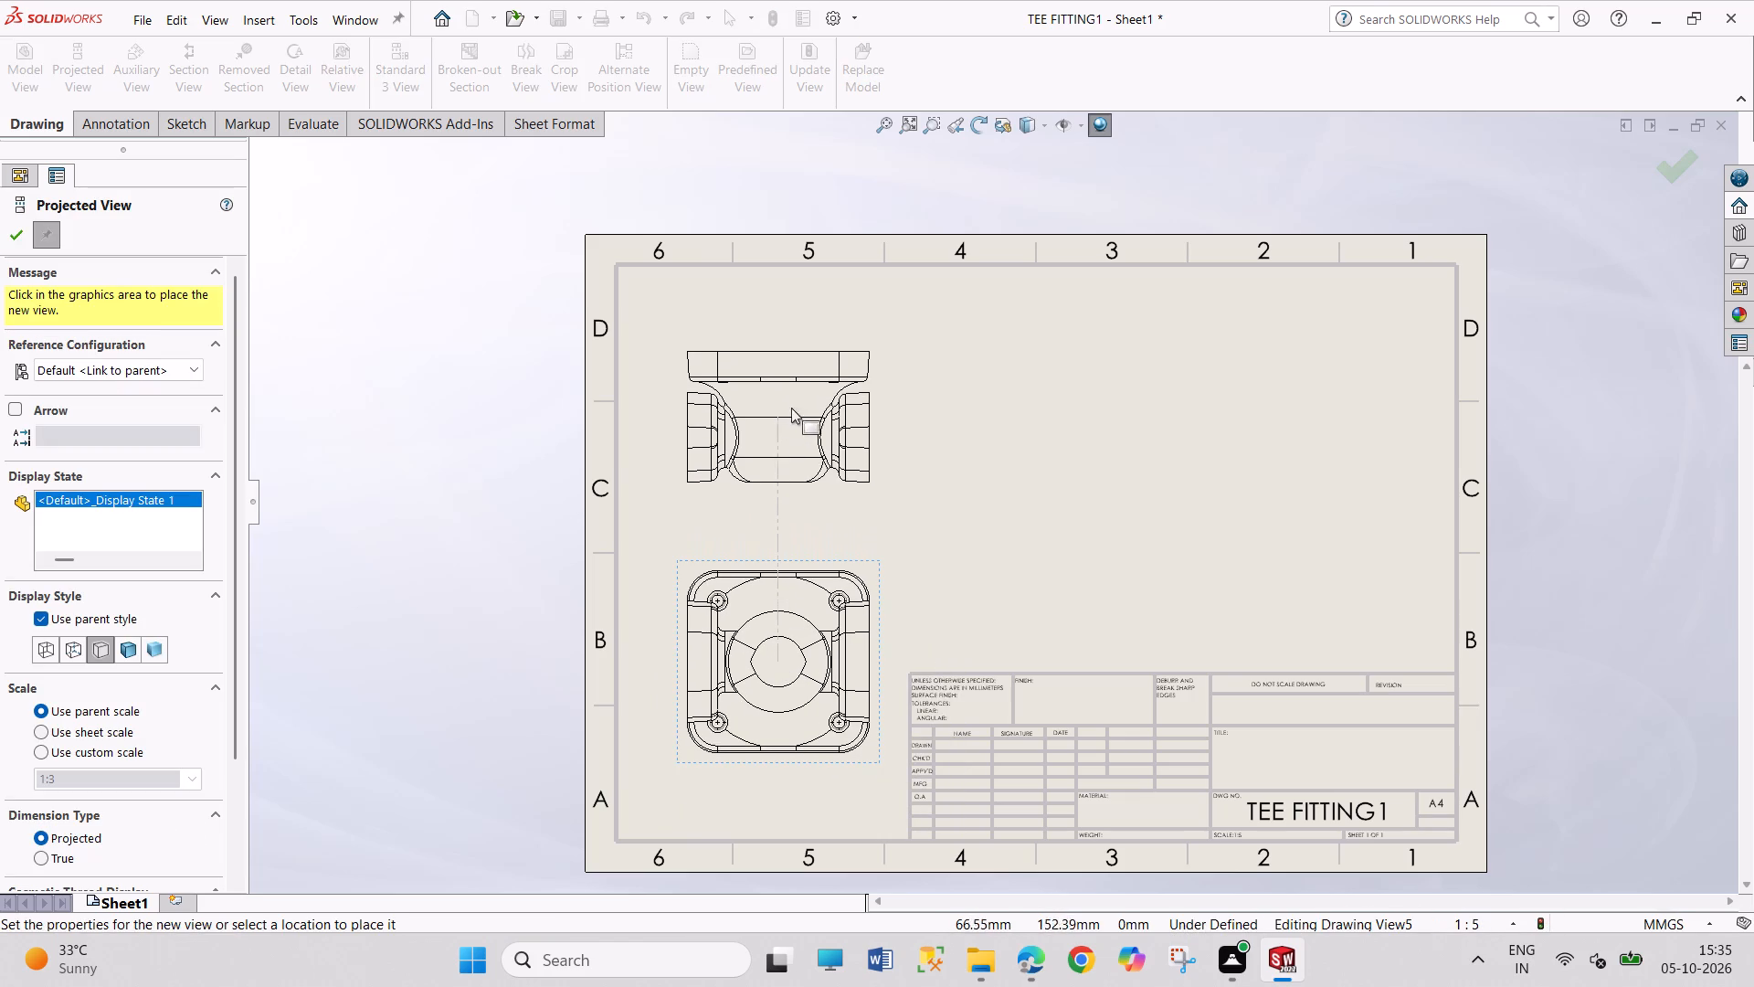
Move the top view up into the sheet's upper corner and add a projected front view directly below it.
left_click(18, 234)
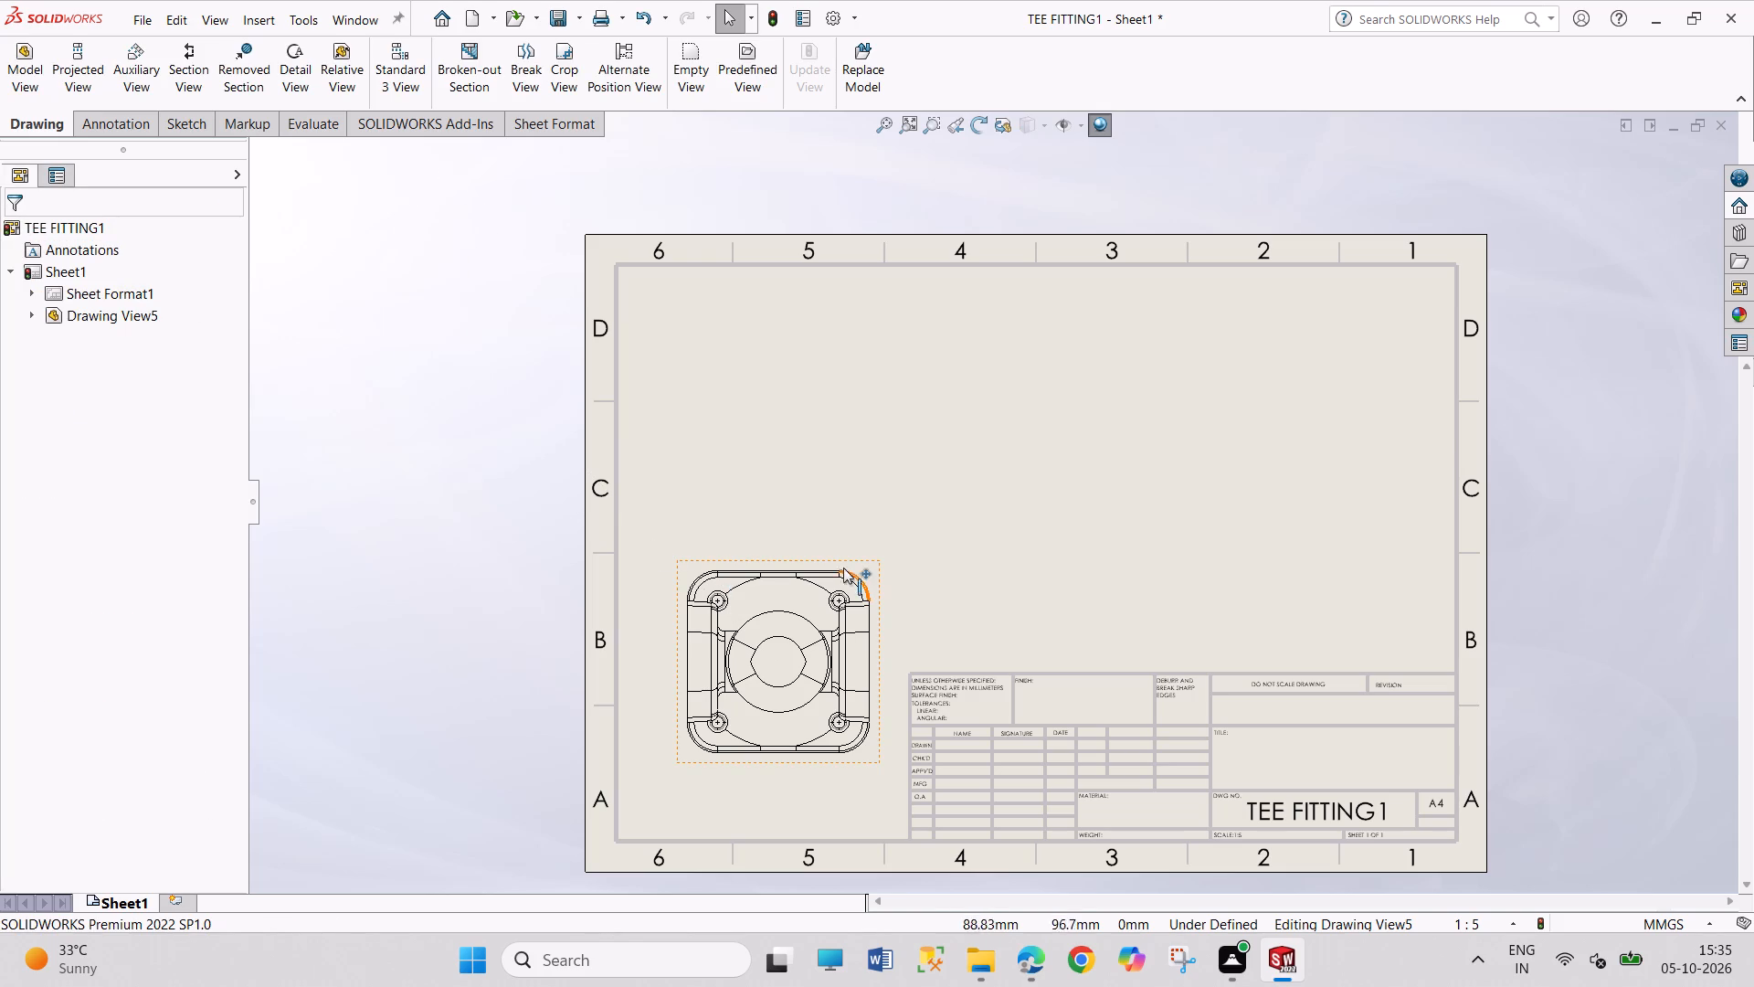
left_click_drag(829, 556, 804, 274)
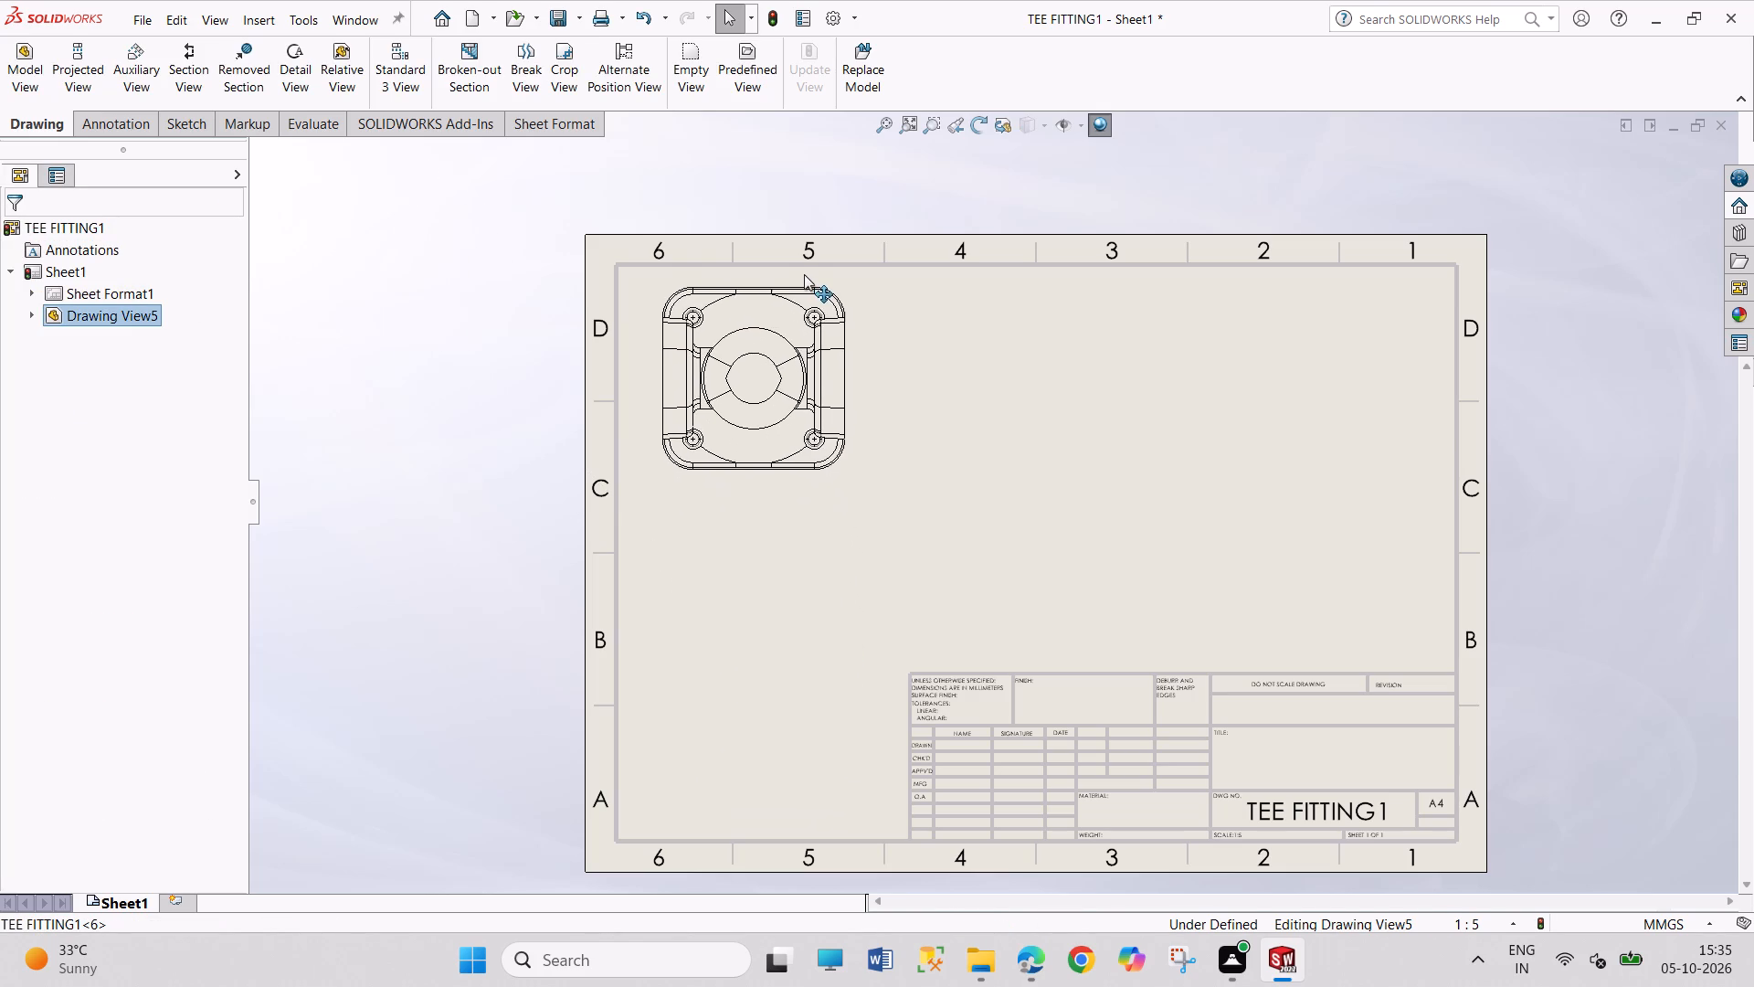
left_click_drag(804, 274, 803, 283)
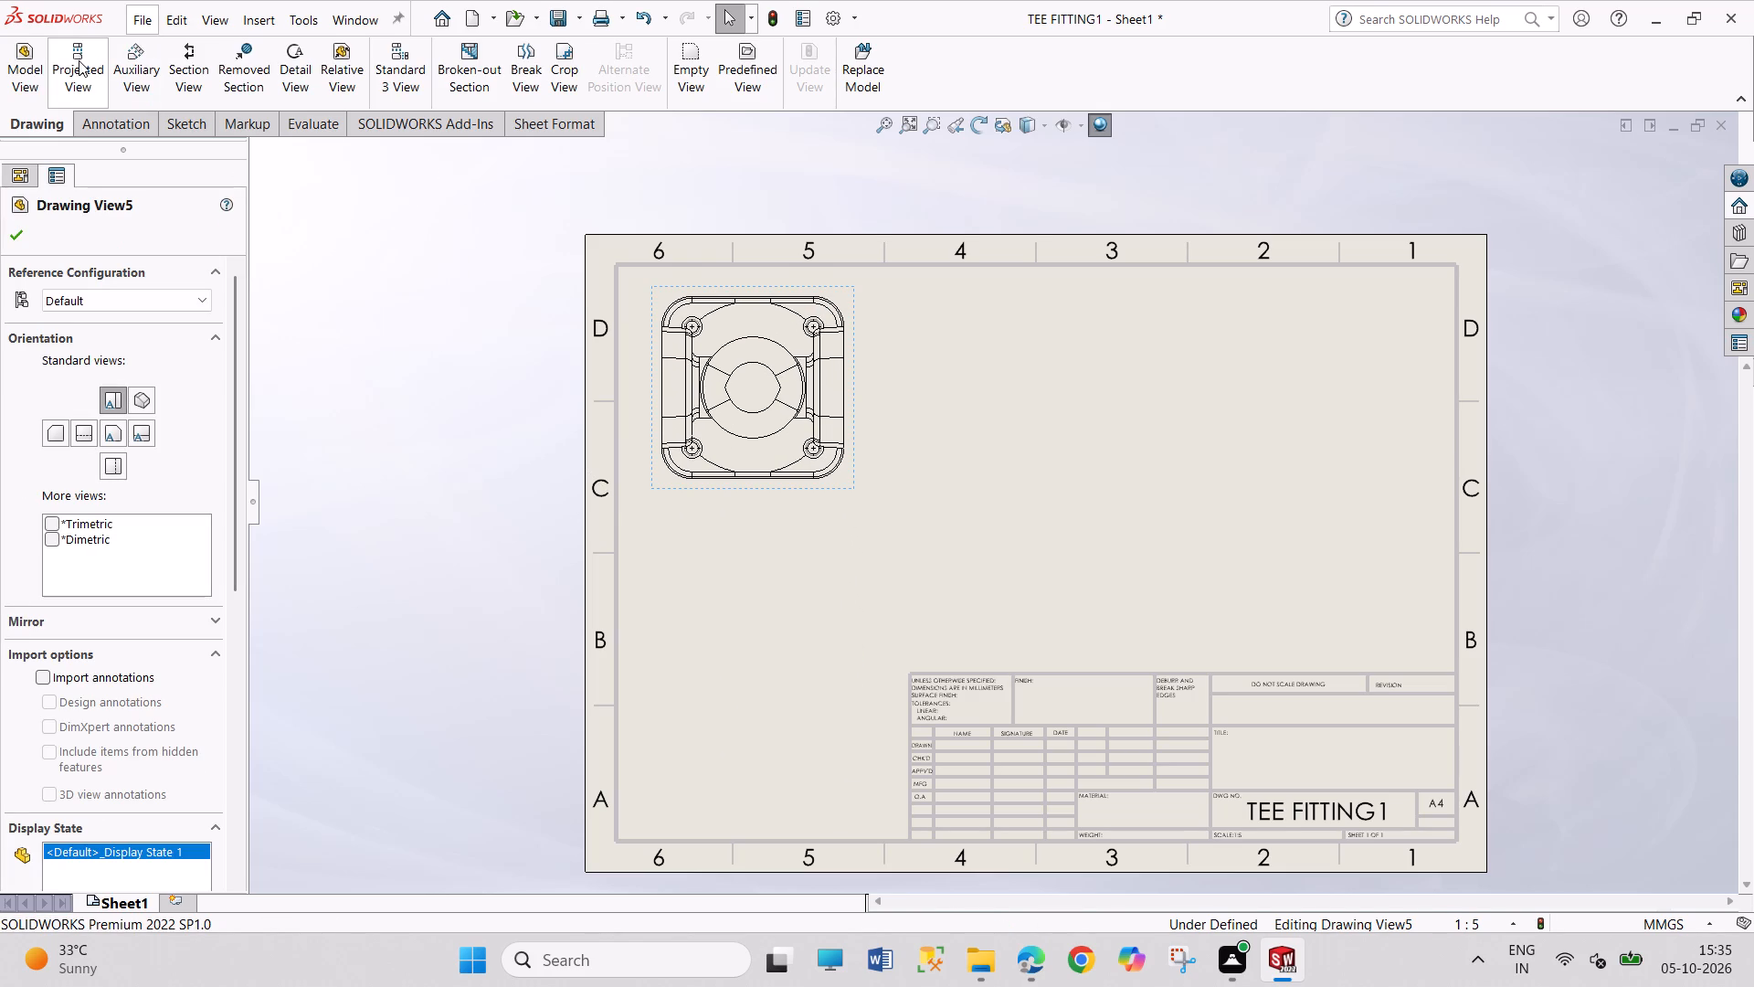
left_click(77, 61)
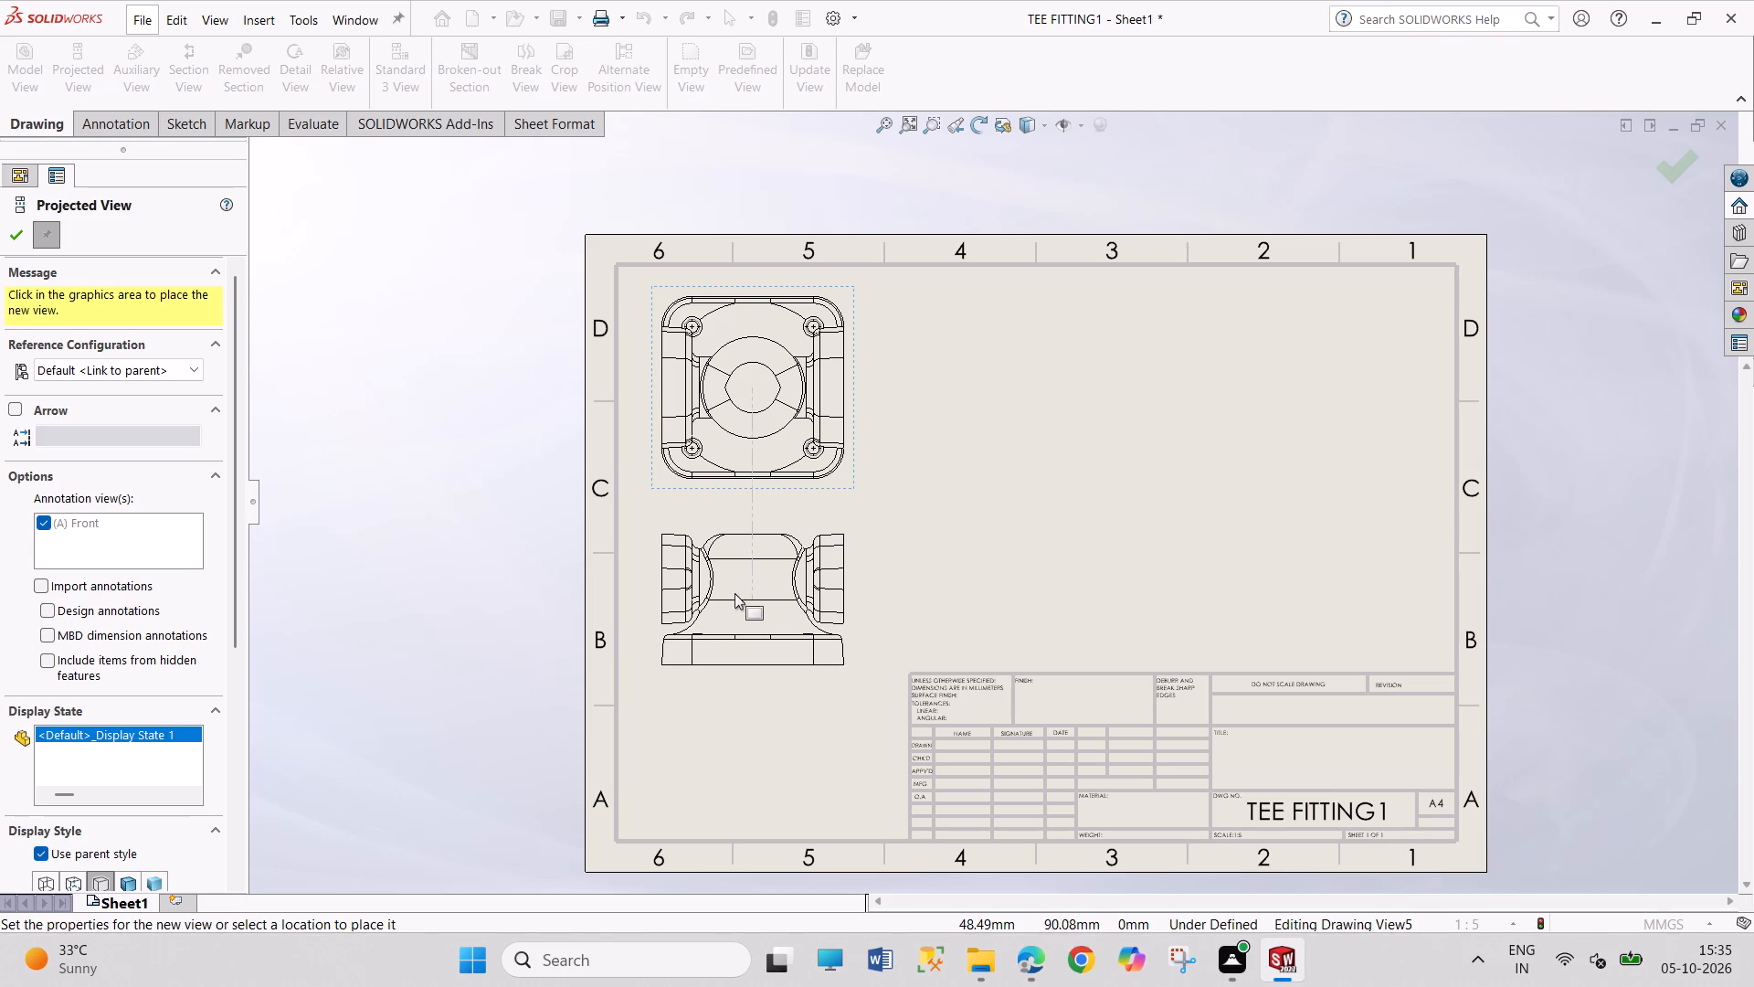
left_click(736, 616)
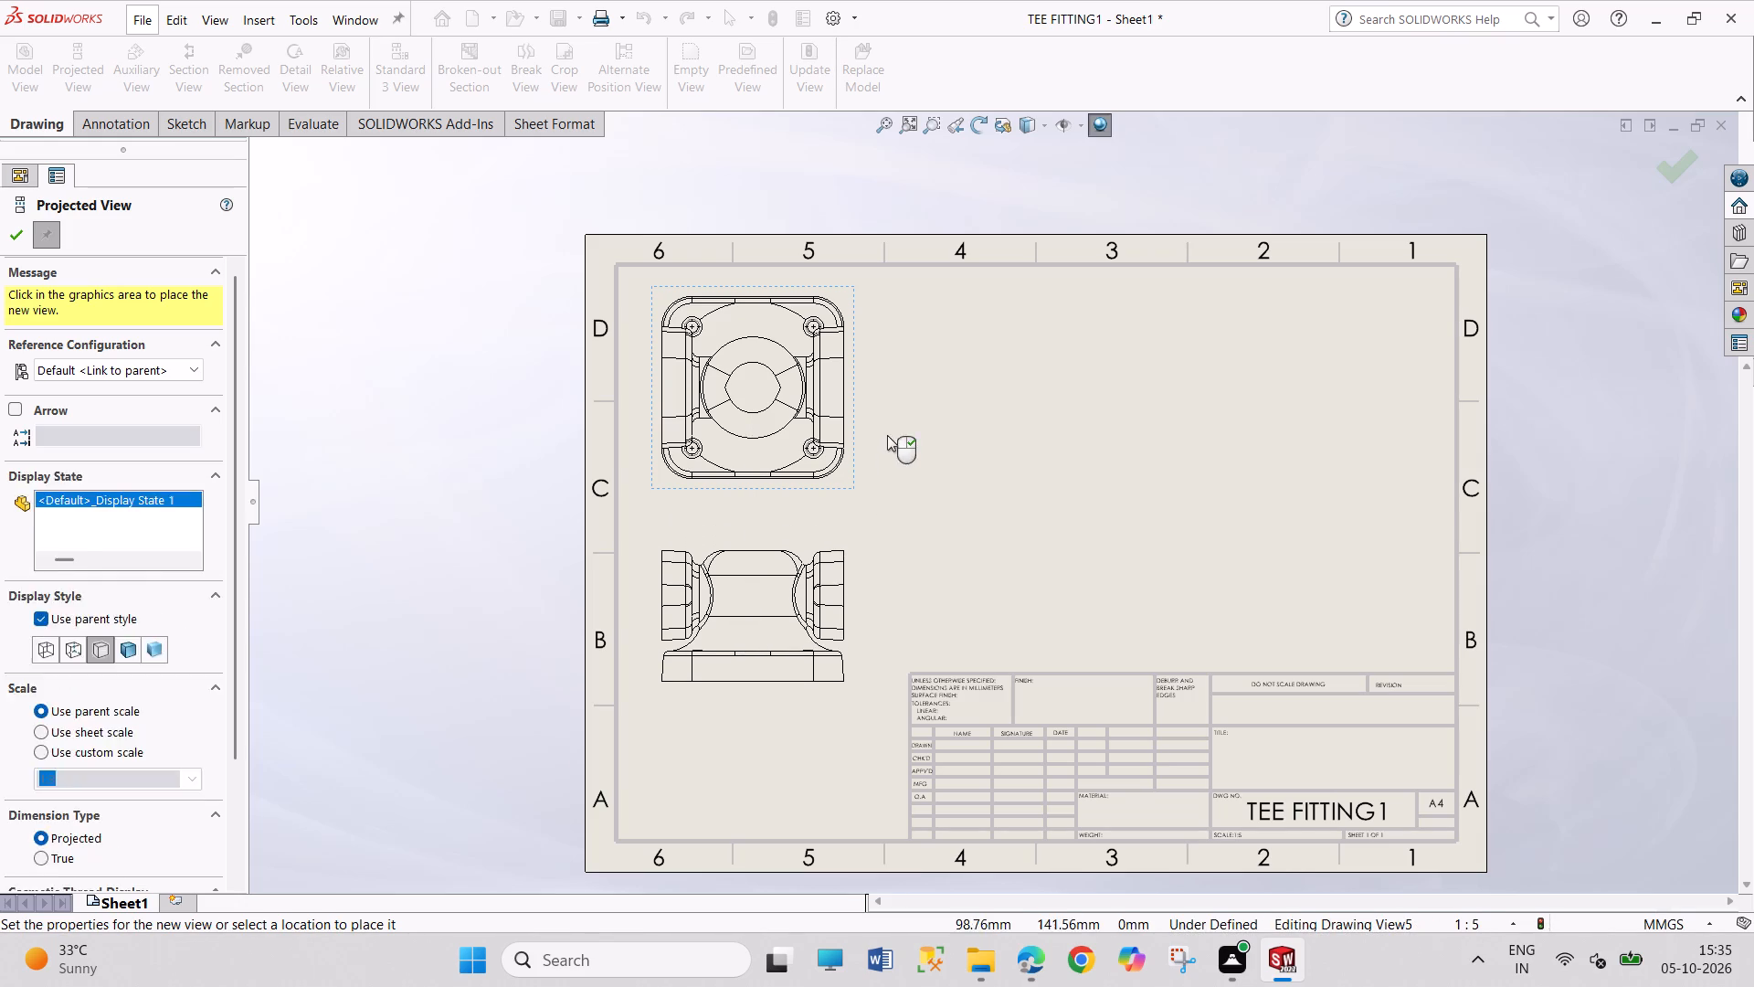
left_click(24, 232)
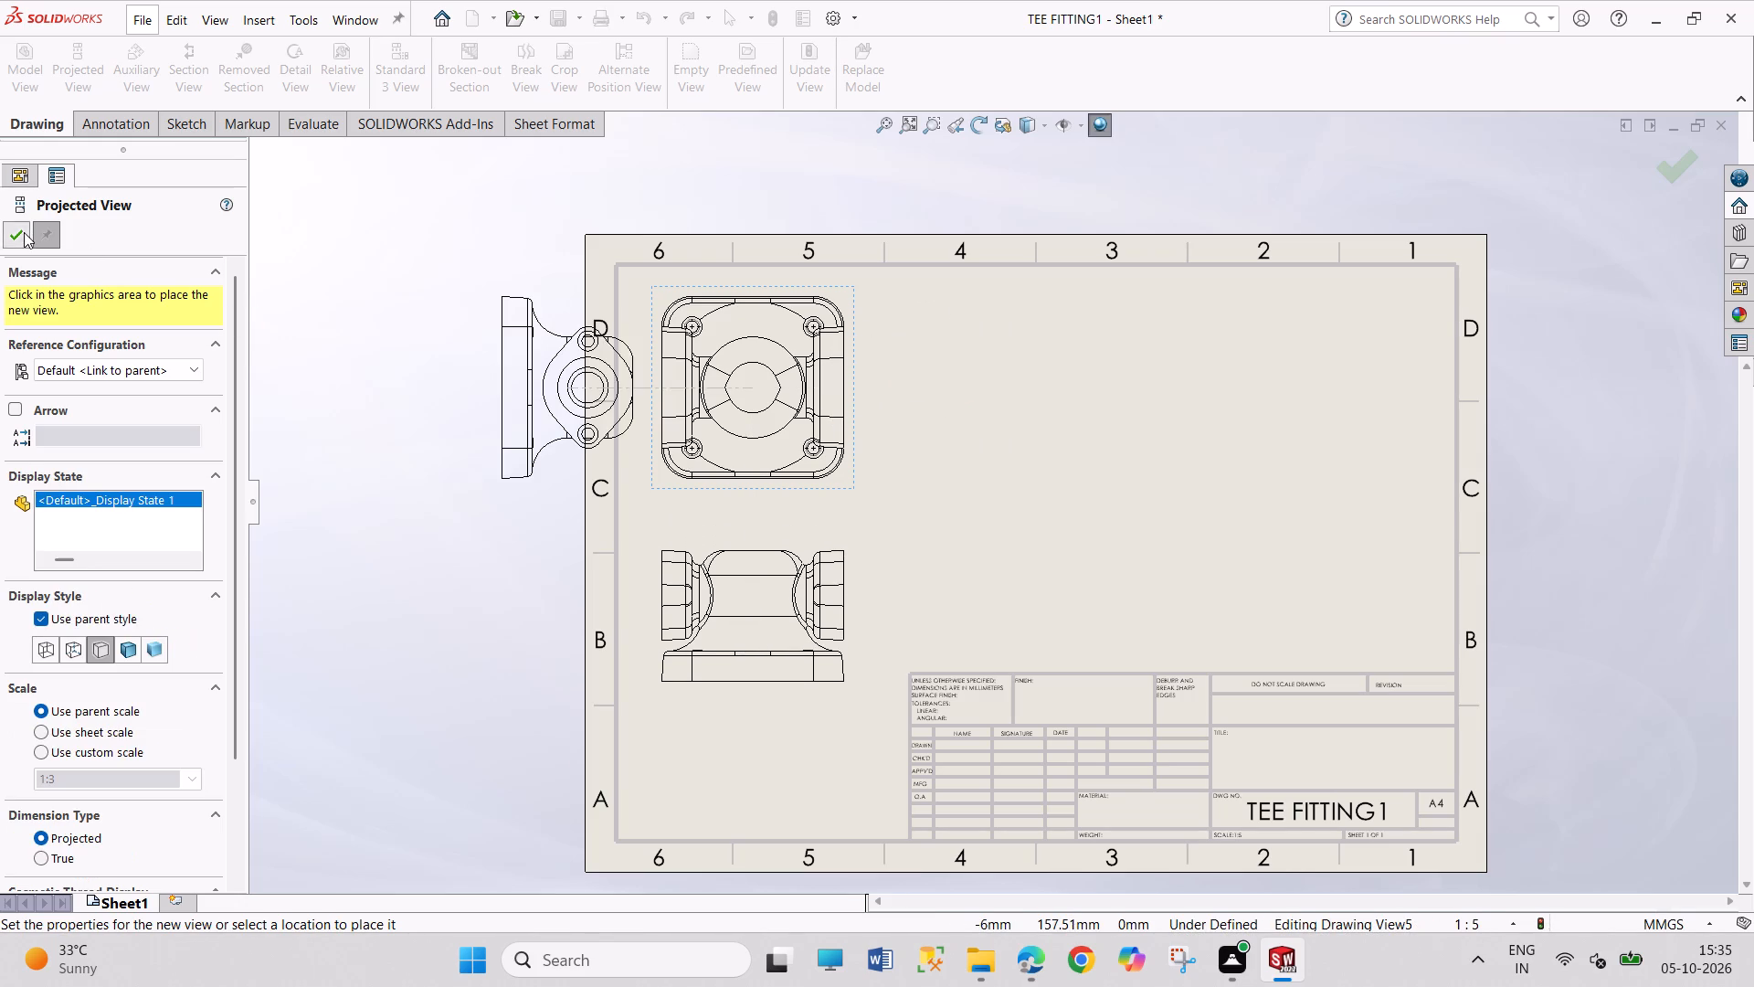
Rearrange the two views so the front view sits in zone D with the top view below it, inside the border.
left_click_drag(798, 493, 798, 546)
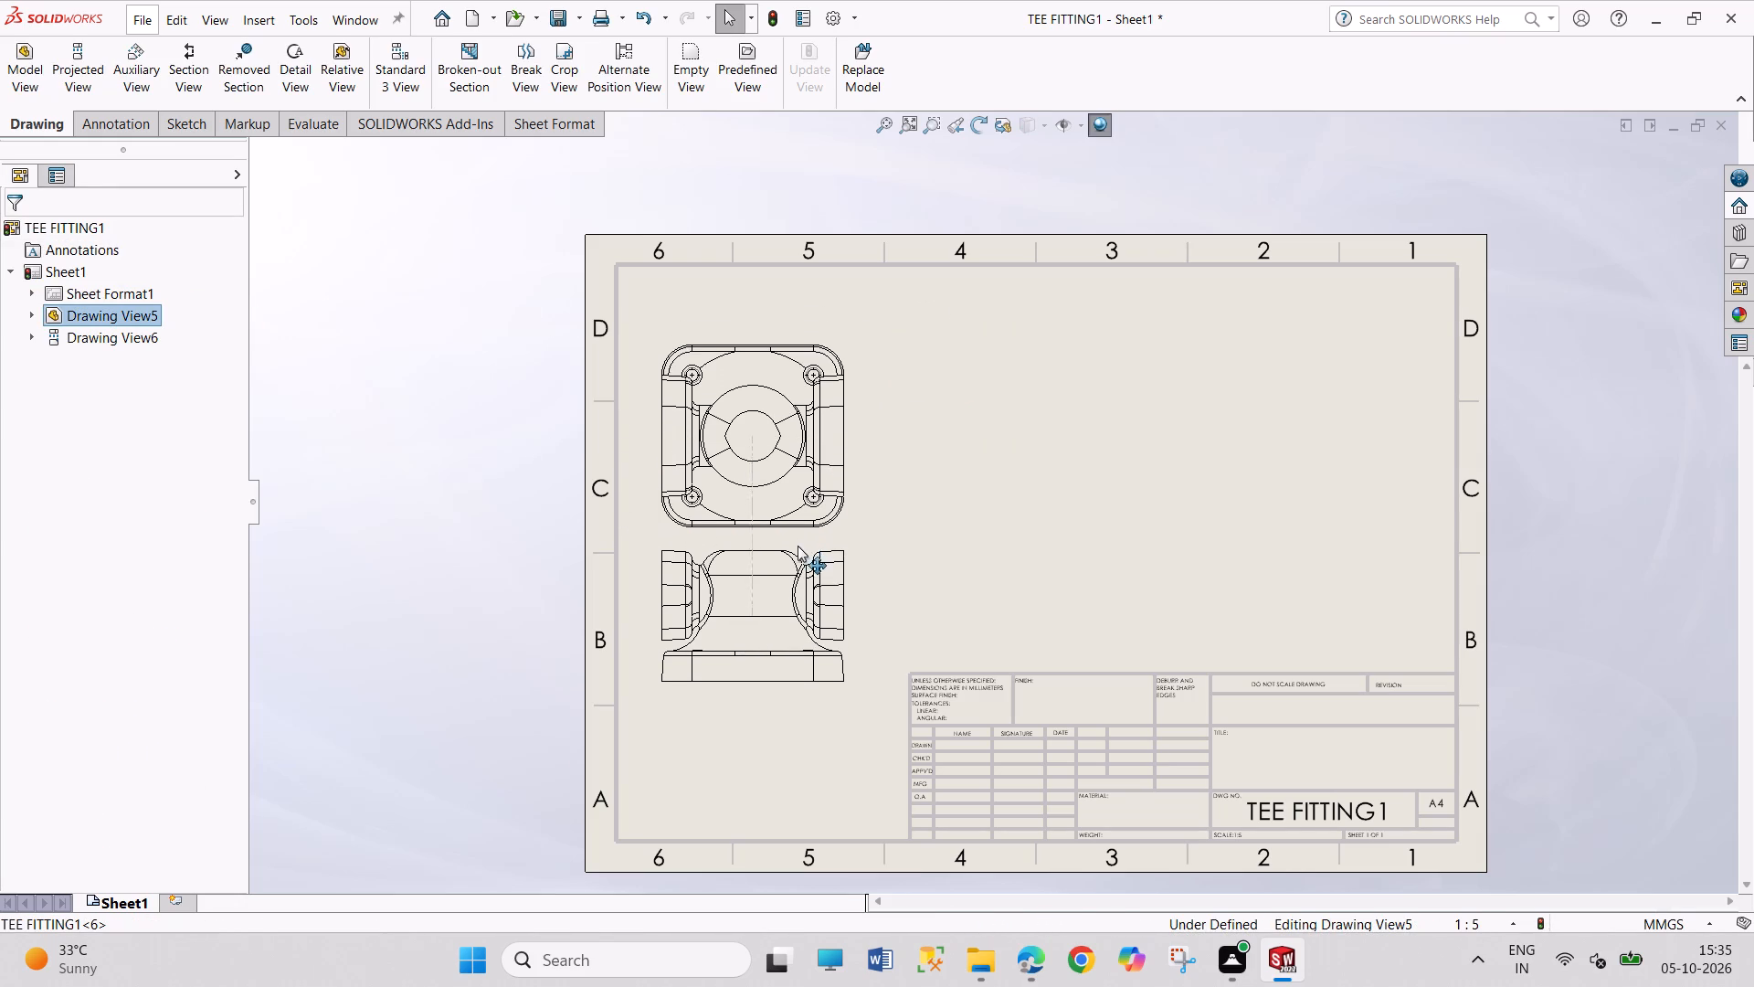
left_click_drag(798, 546, 769, 938)
left_click_drag(808, 690, 812, 629)
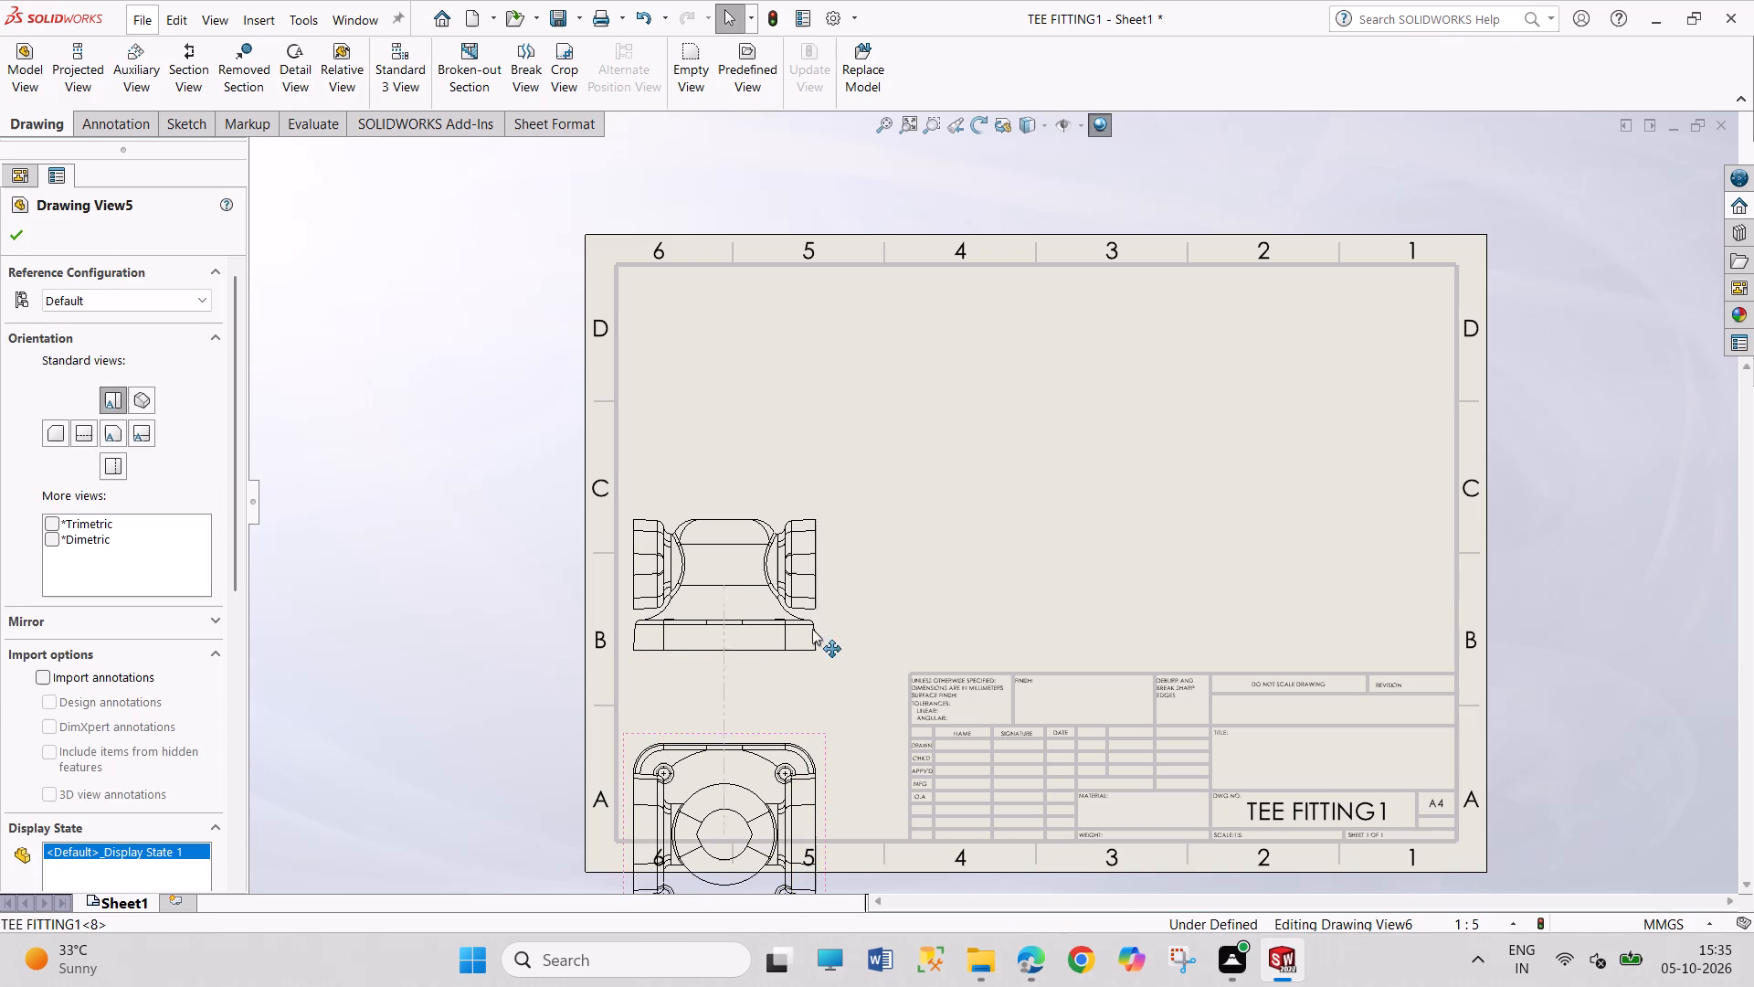
left_click_drag(812, 629, 822, 463)
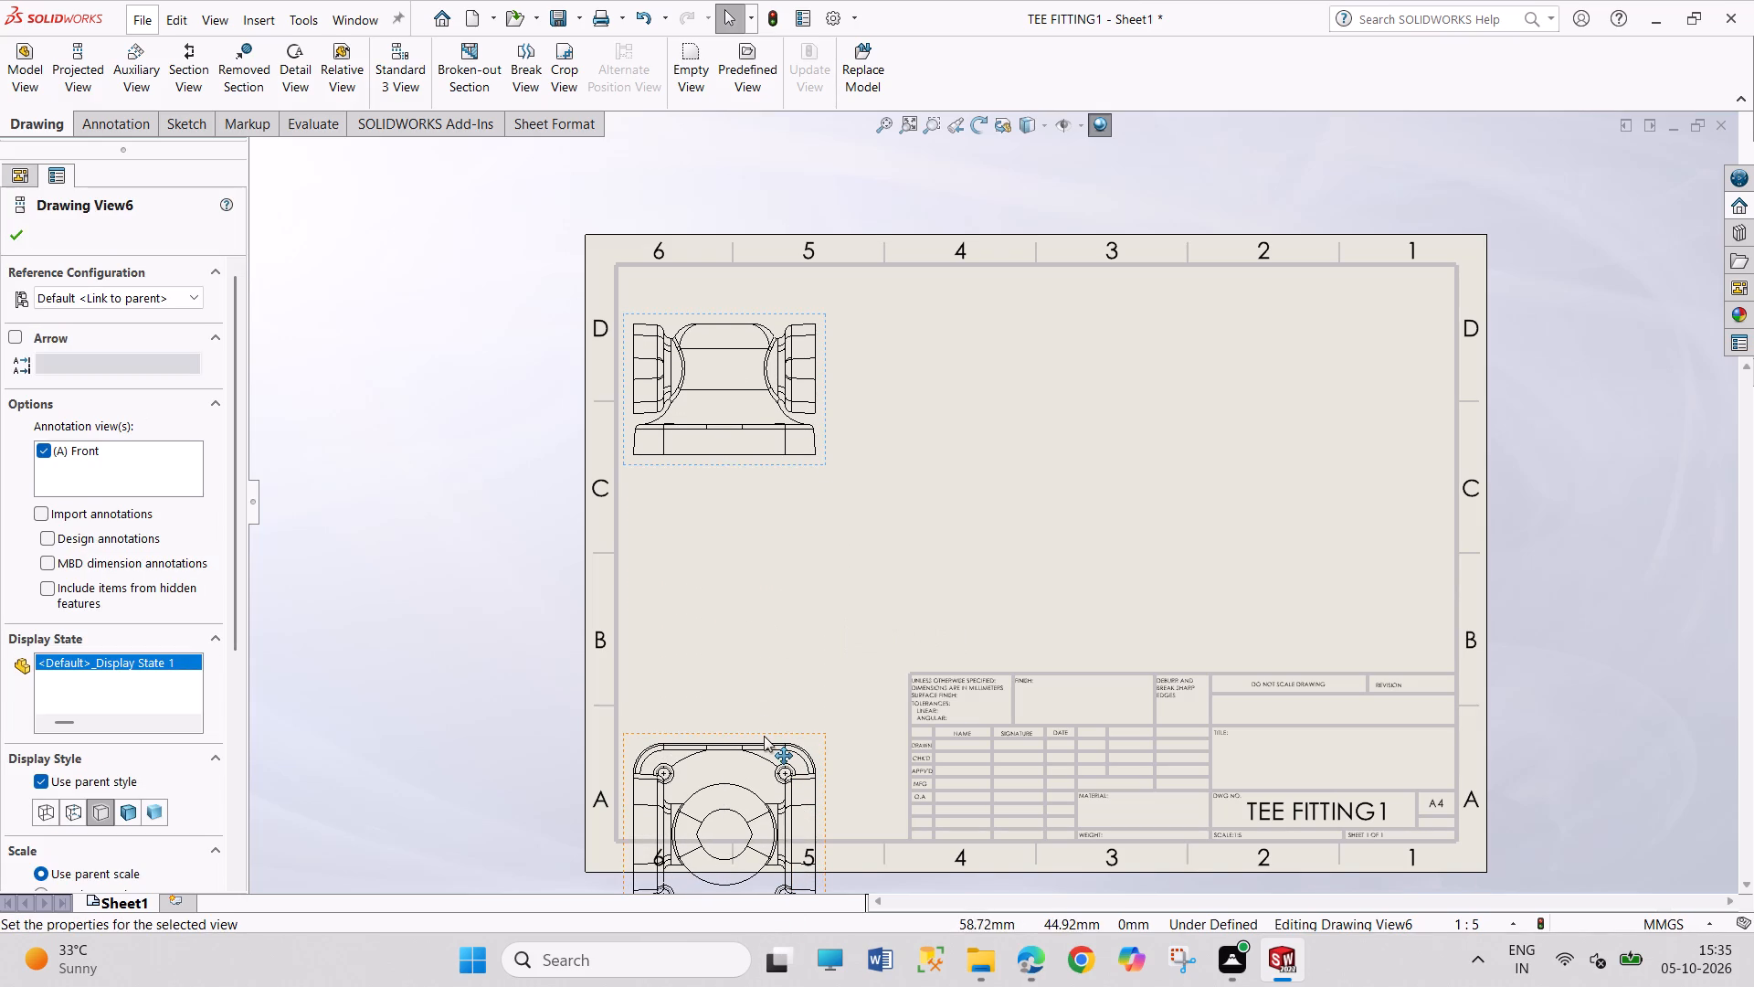
left_click_drag(764, 736, 785, 550)
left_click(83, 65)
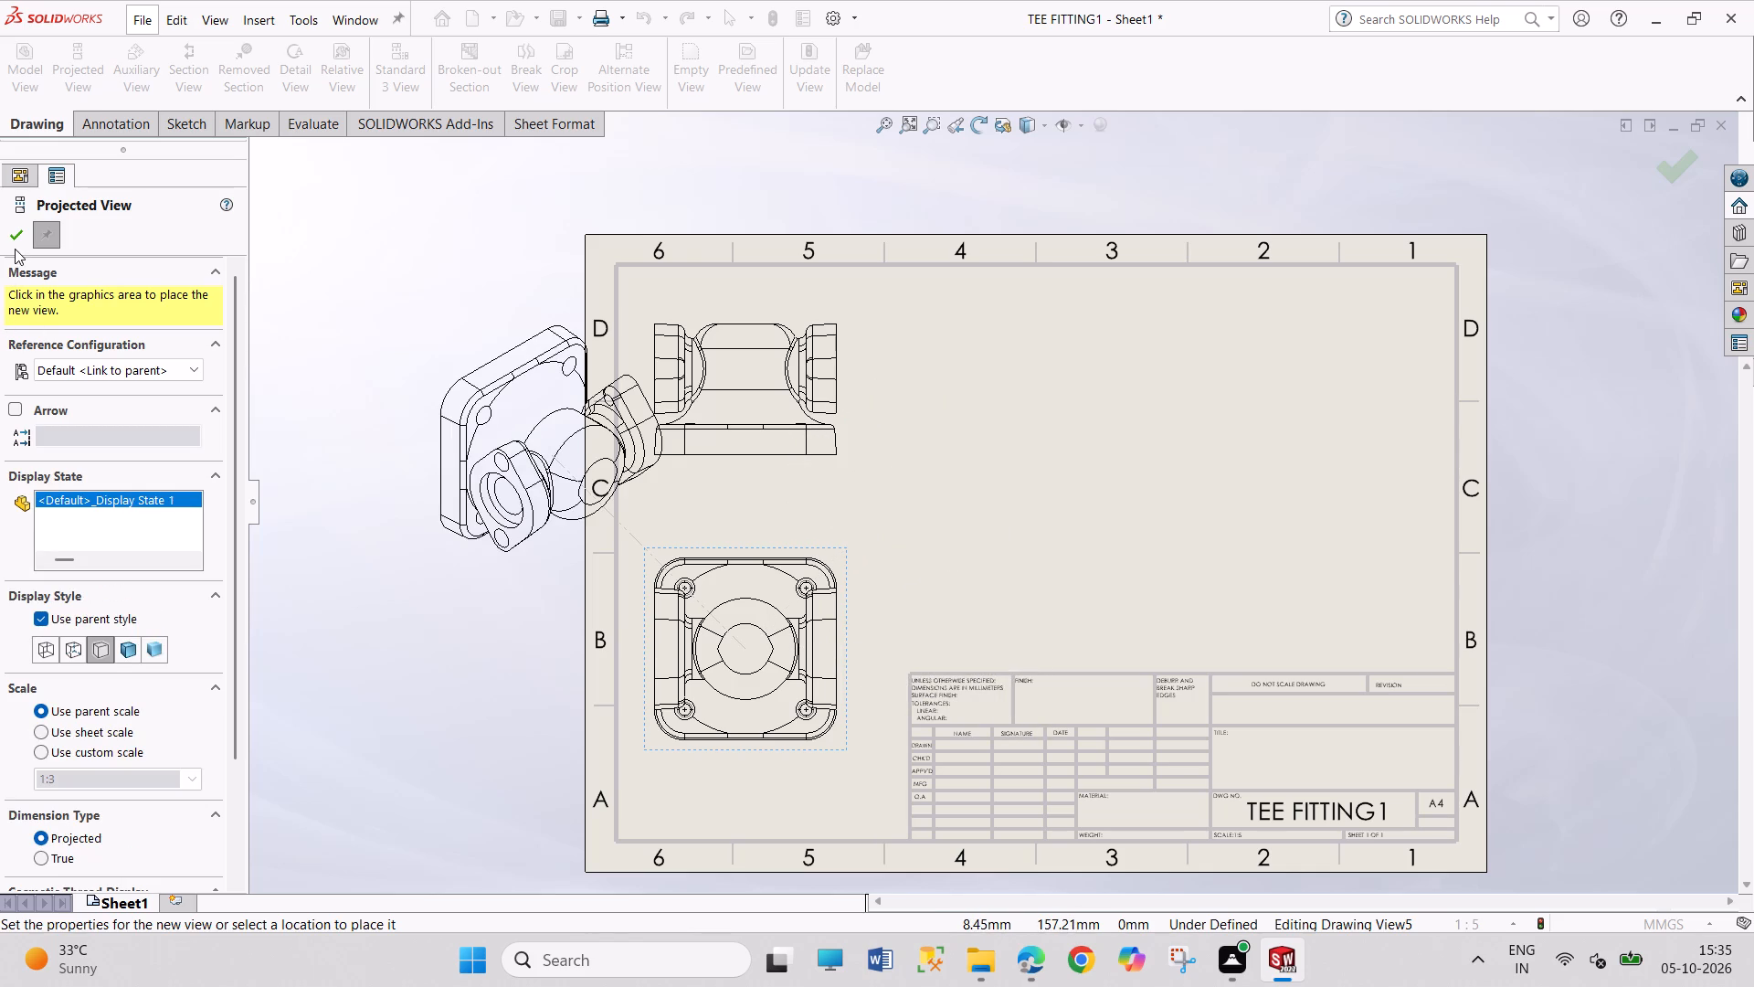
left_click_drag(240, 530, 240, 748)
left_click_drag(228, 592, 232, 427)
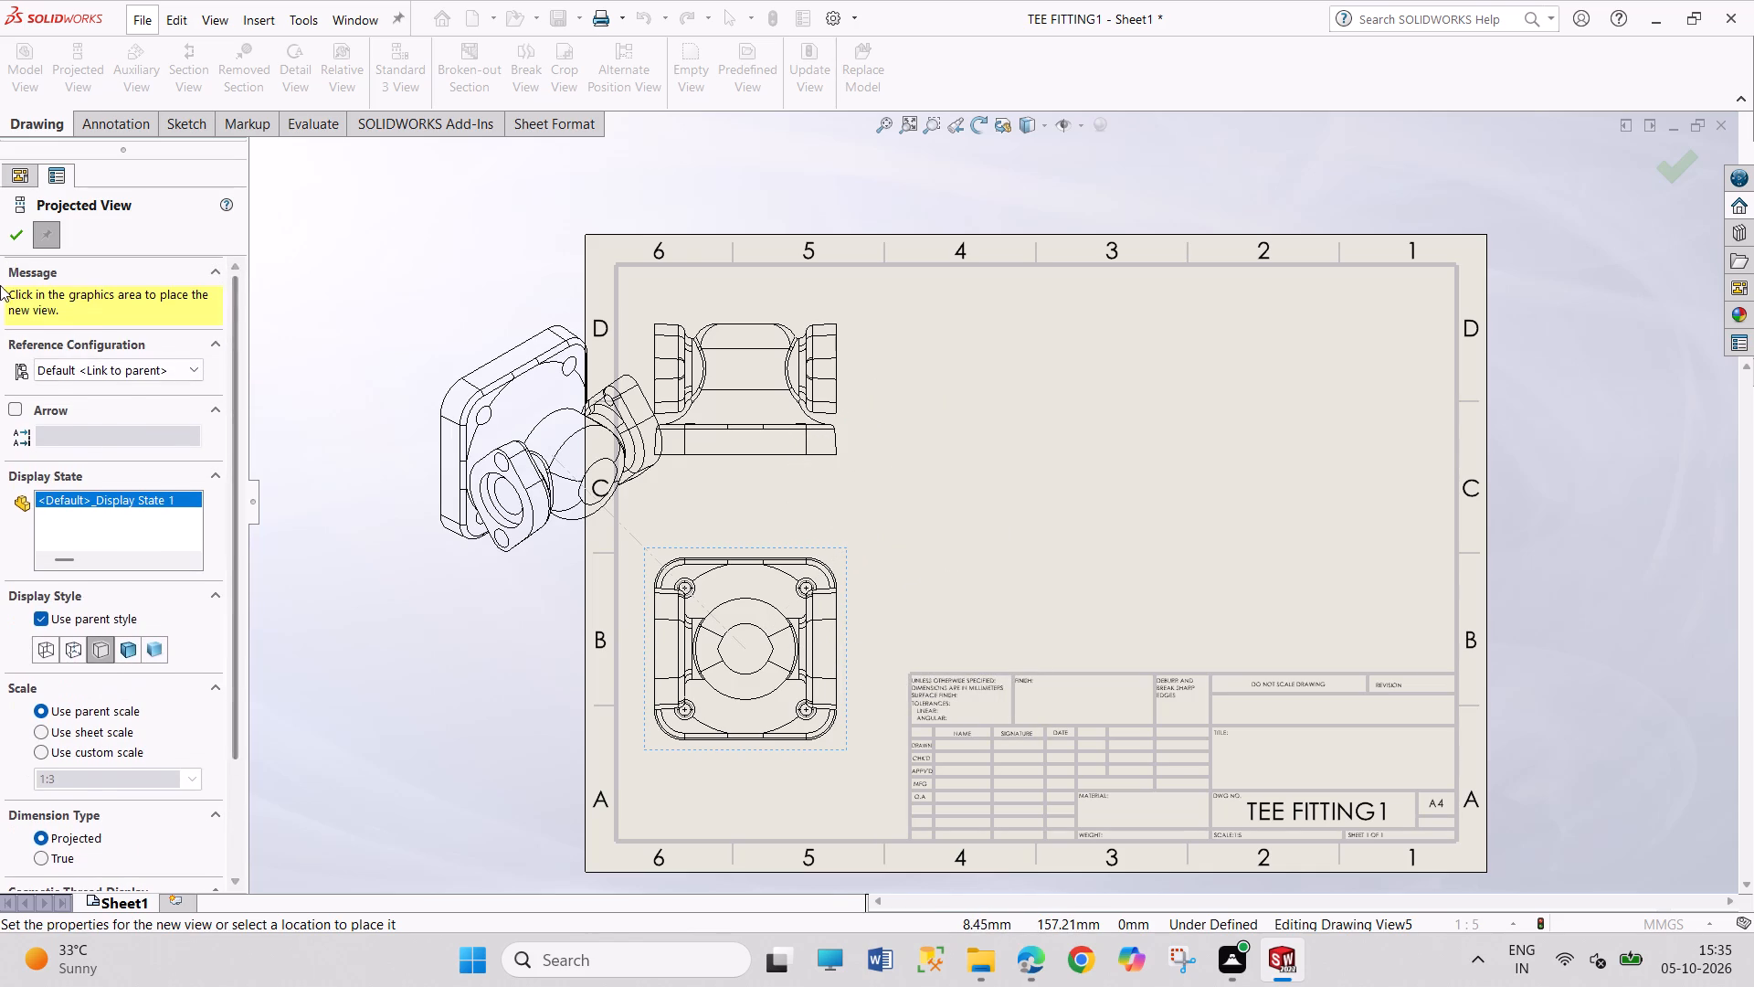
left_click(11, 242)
Project a side view from the front view and place it beside the front view.
left_click(77, 48)
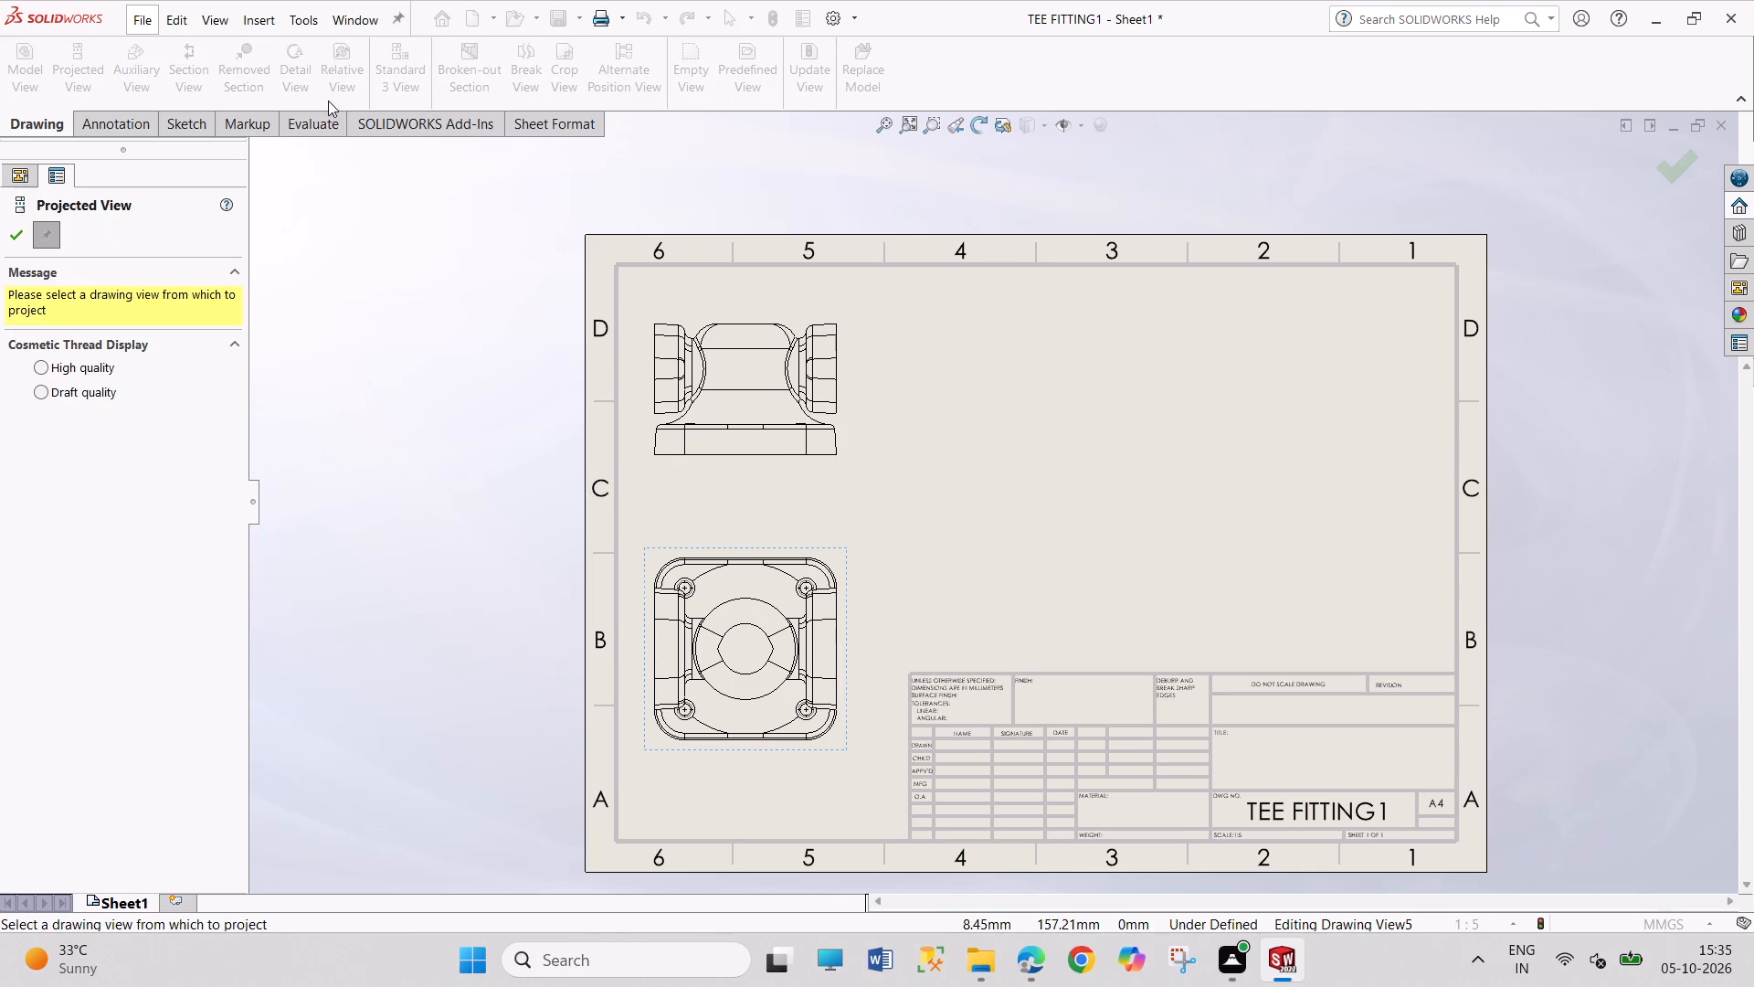
left_click(846, 372)
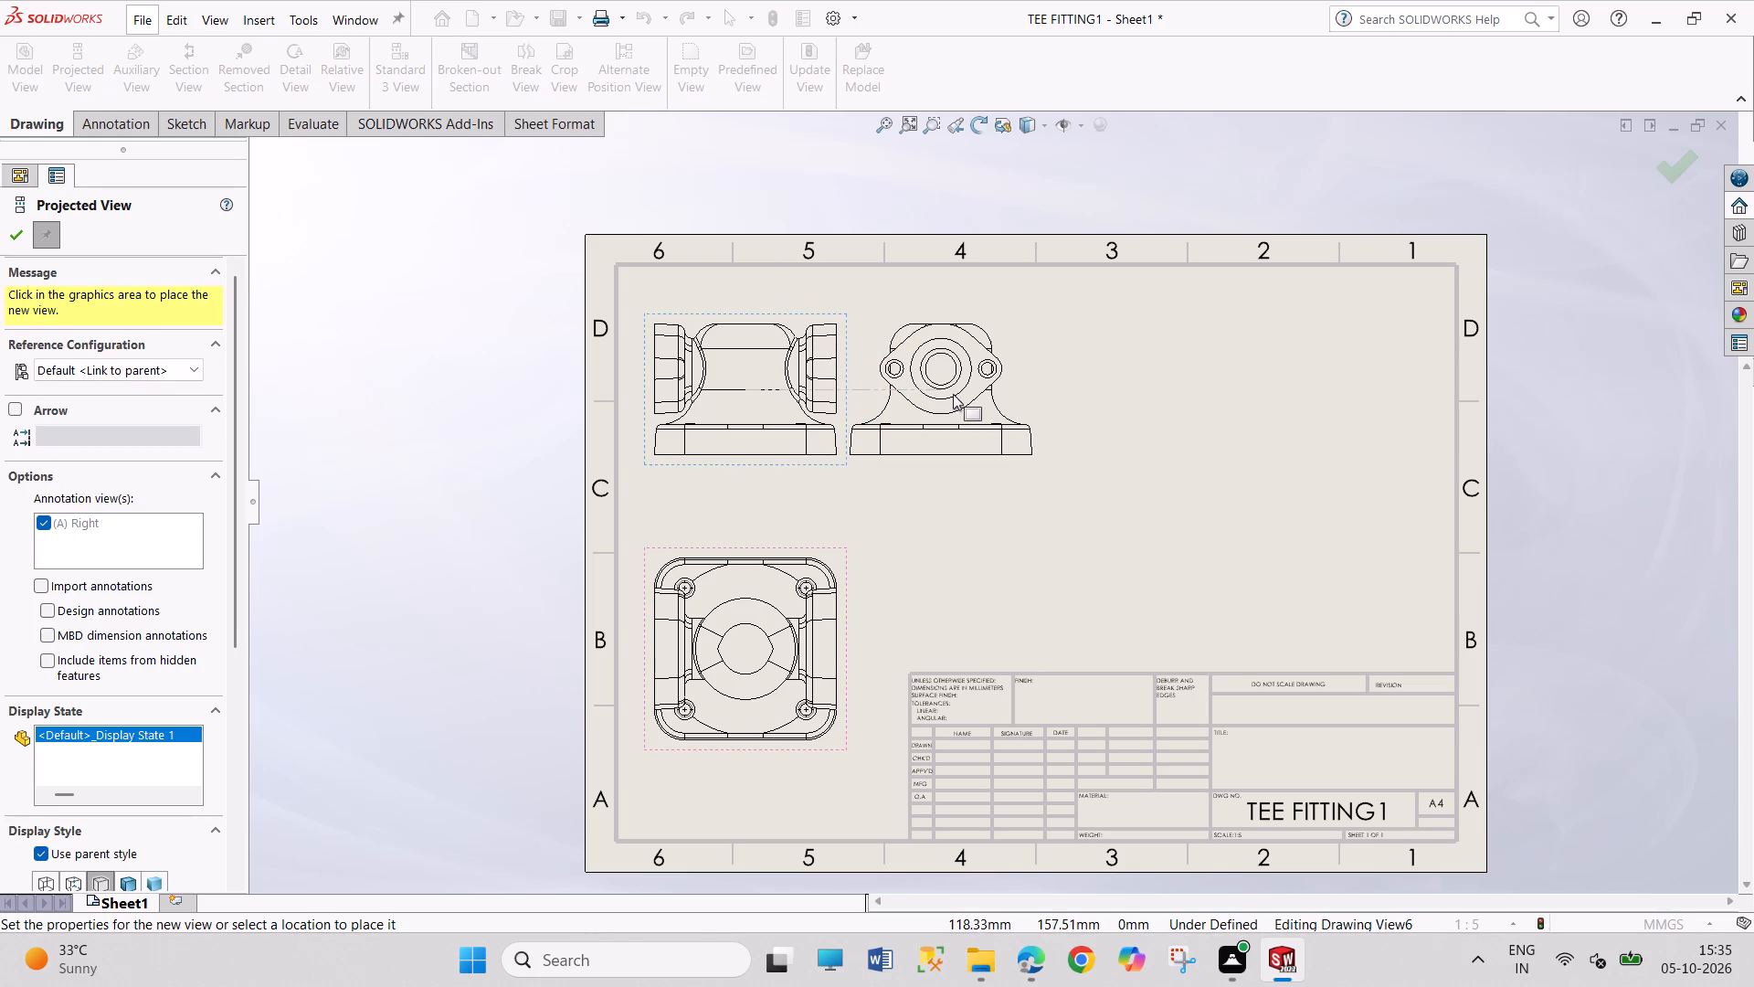
left_click(986, 398)
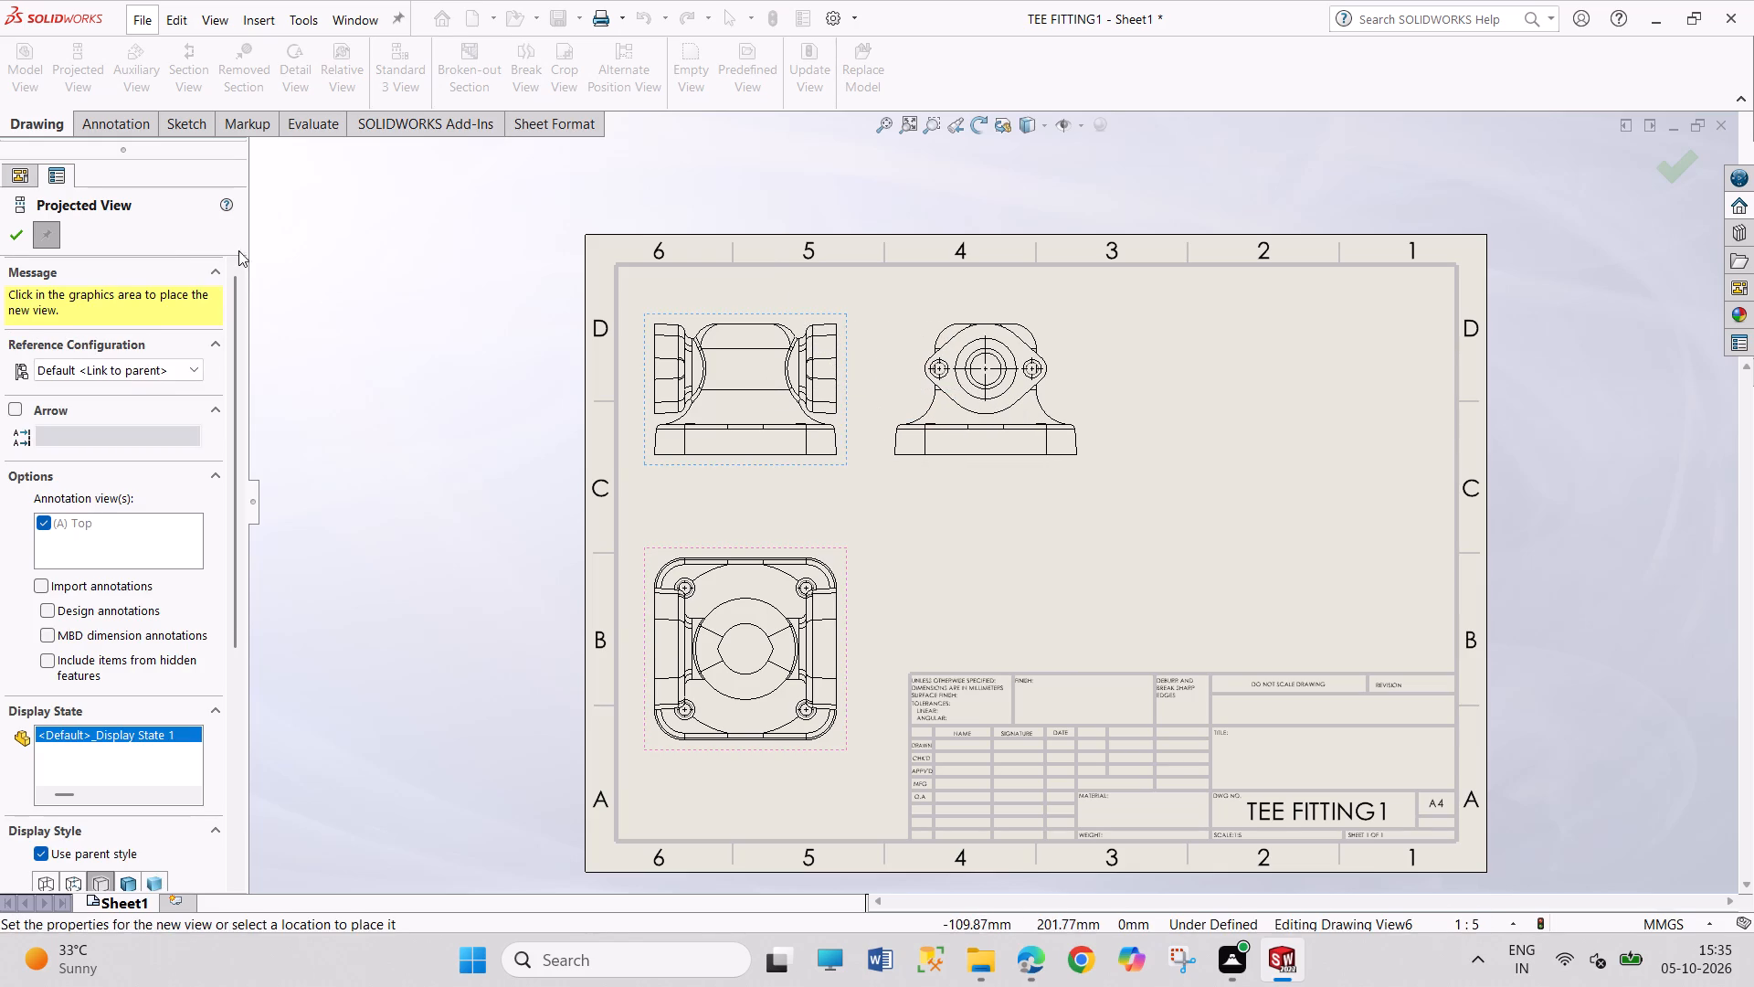
left_click(23, 240)
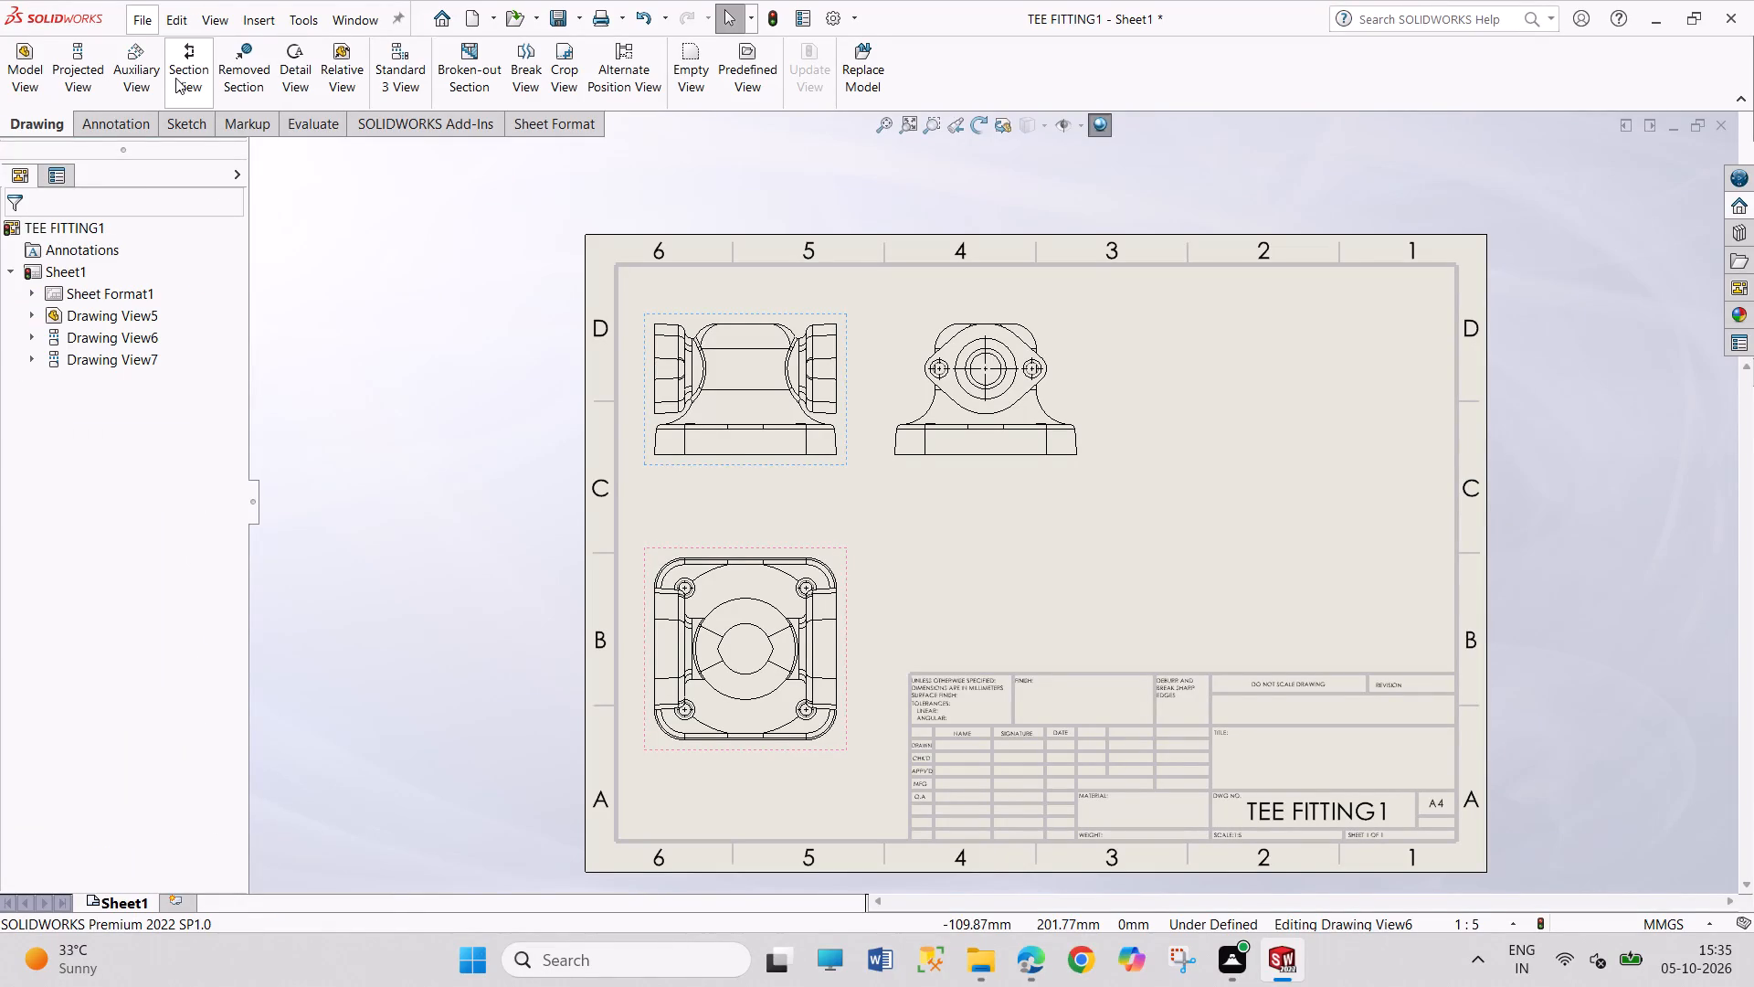
Create section view B-B with a vertical cutting line through the side view's bore centre, placing it beside that view.
left_click(175, 78)
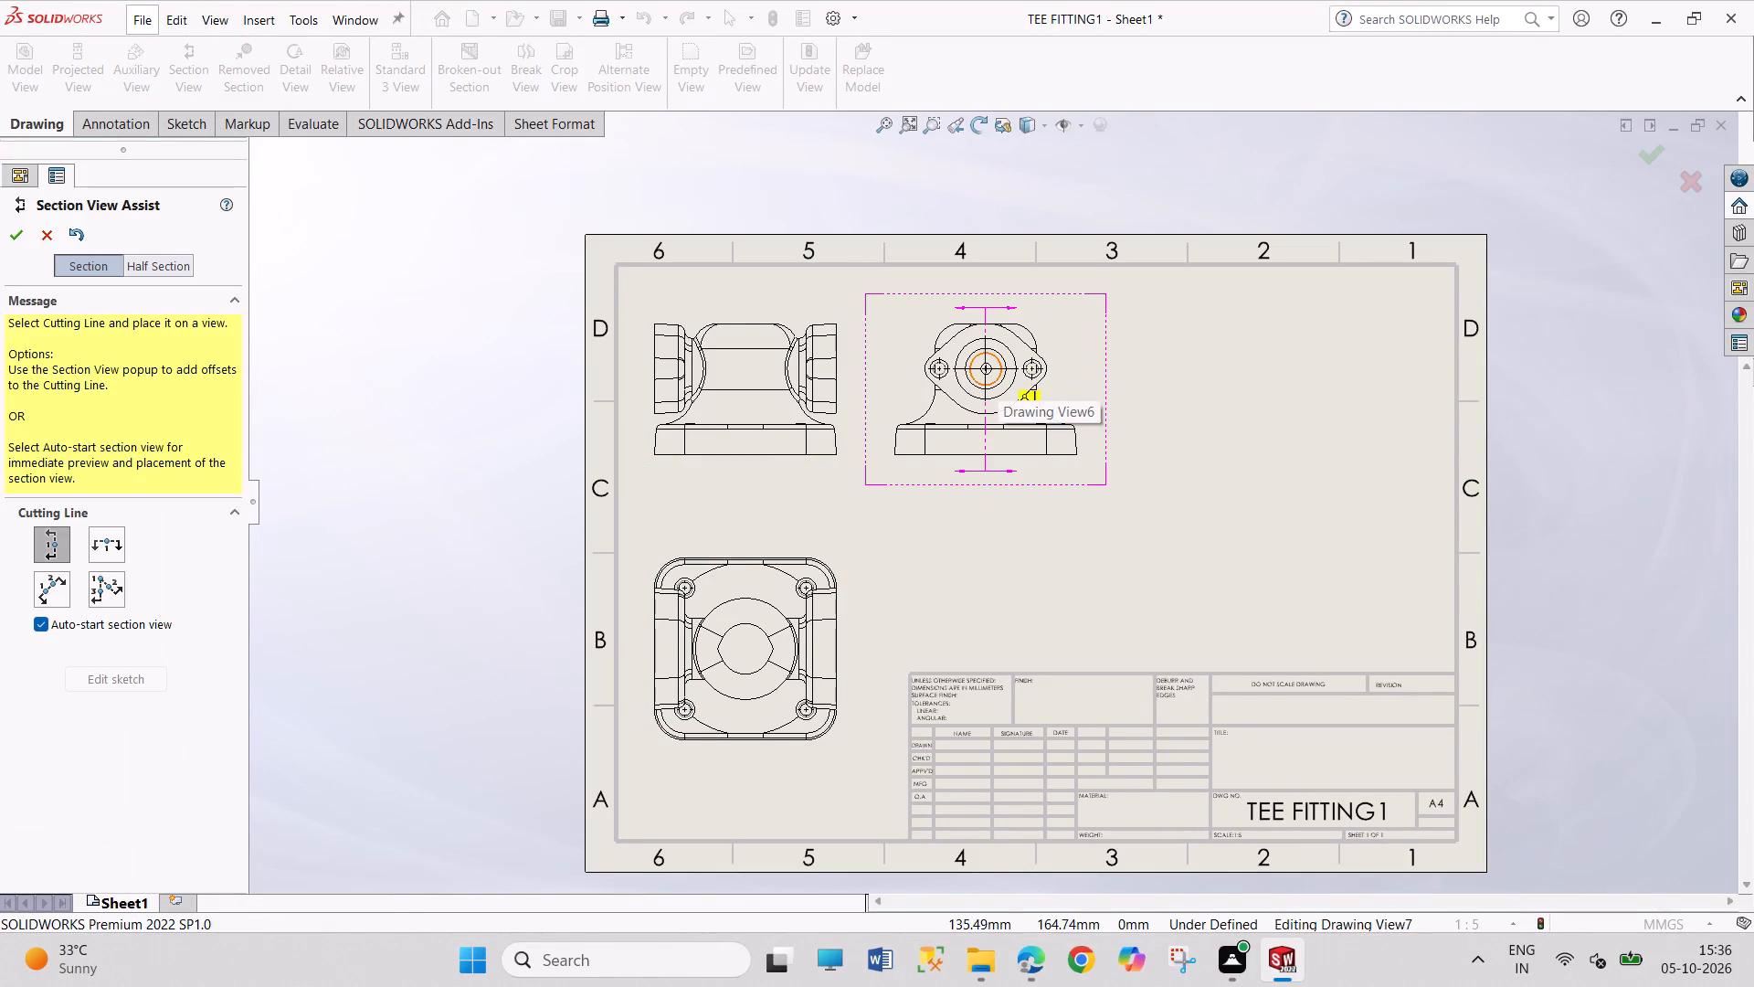
left_click(988, 369)
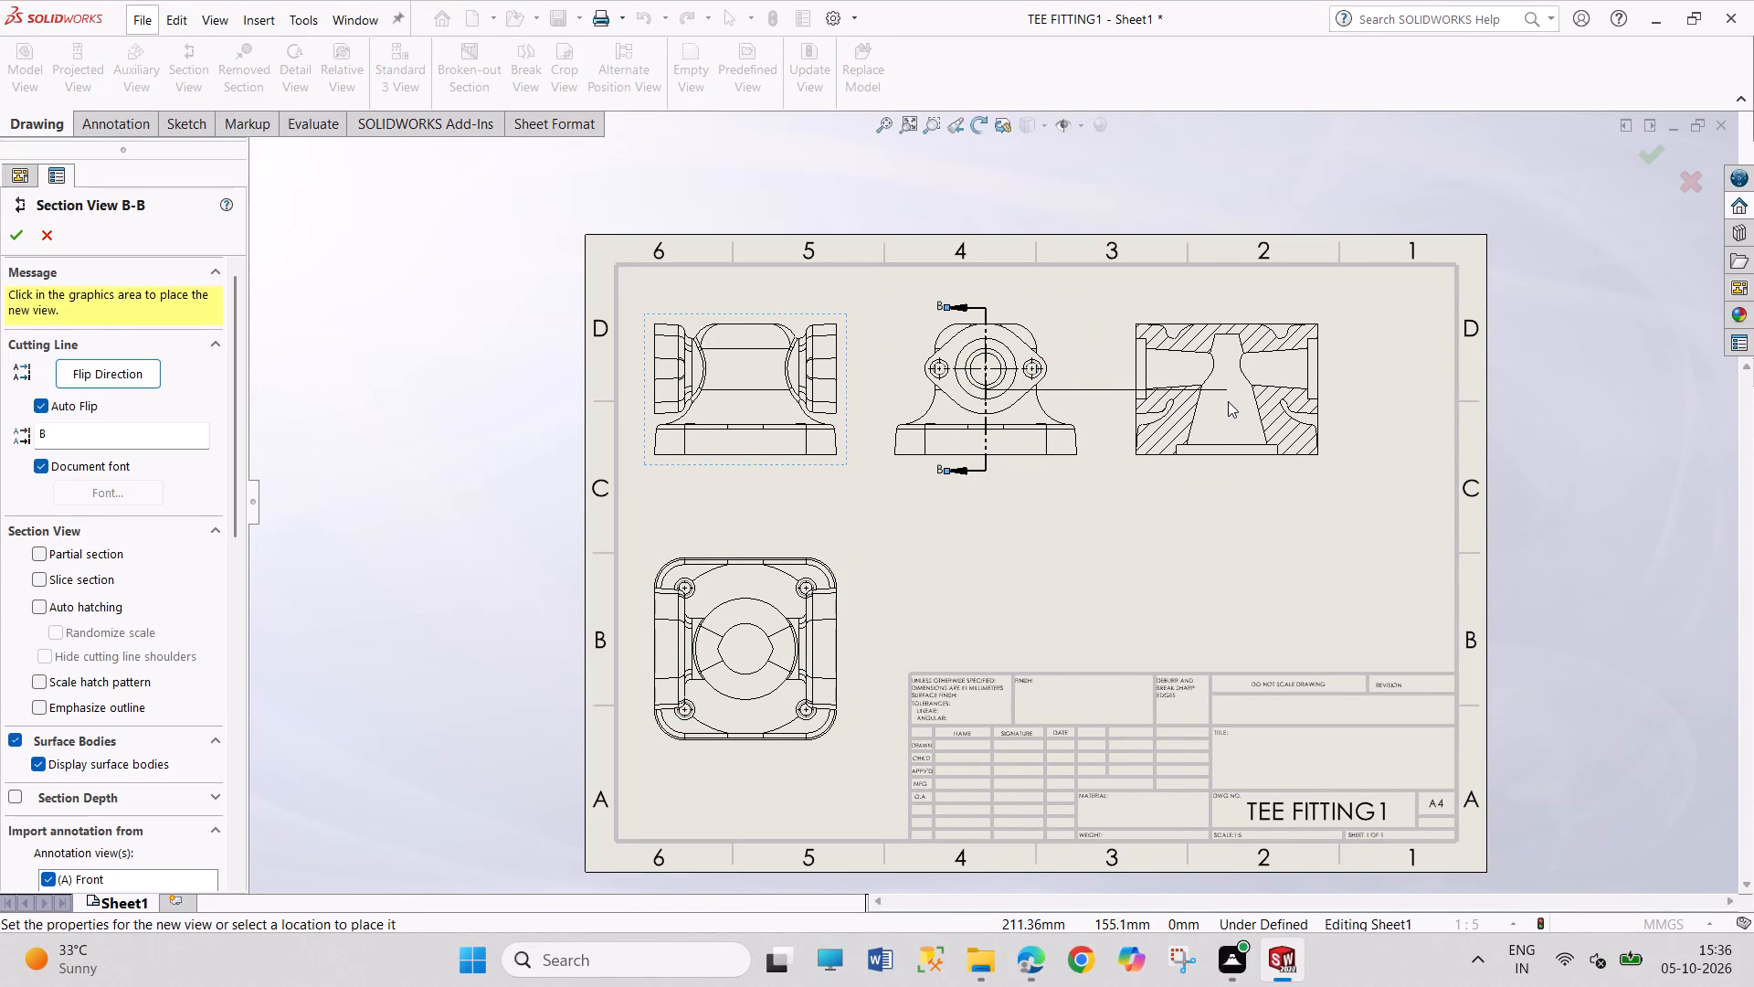
left_click(1231, 402)
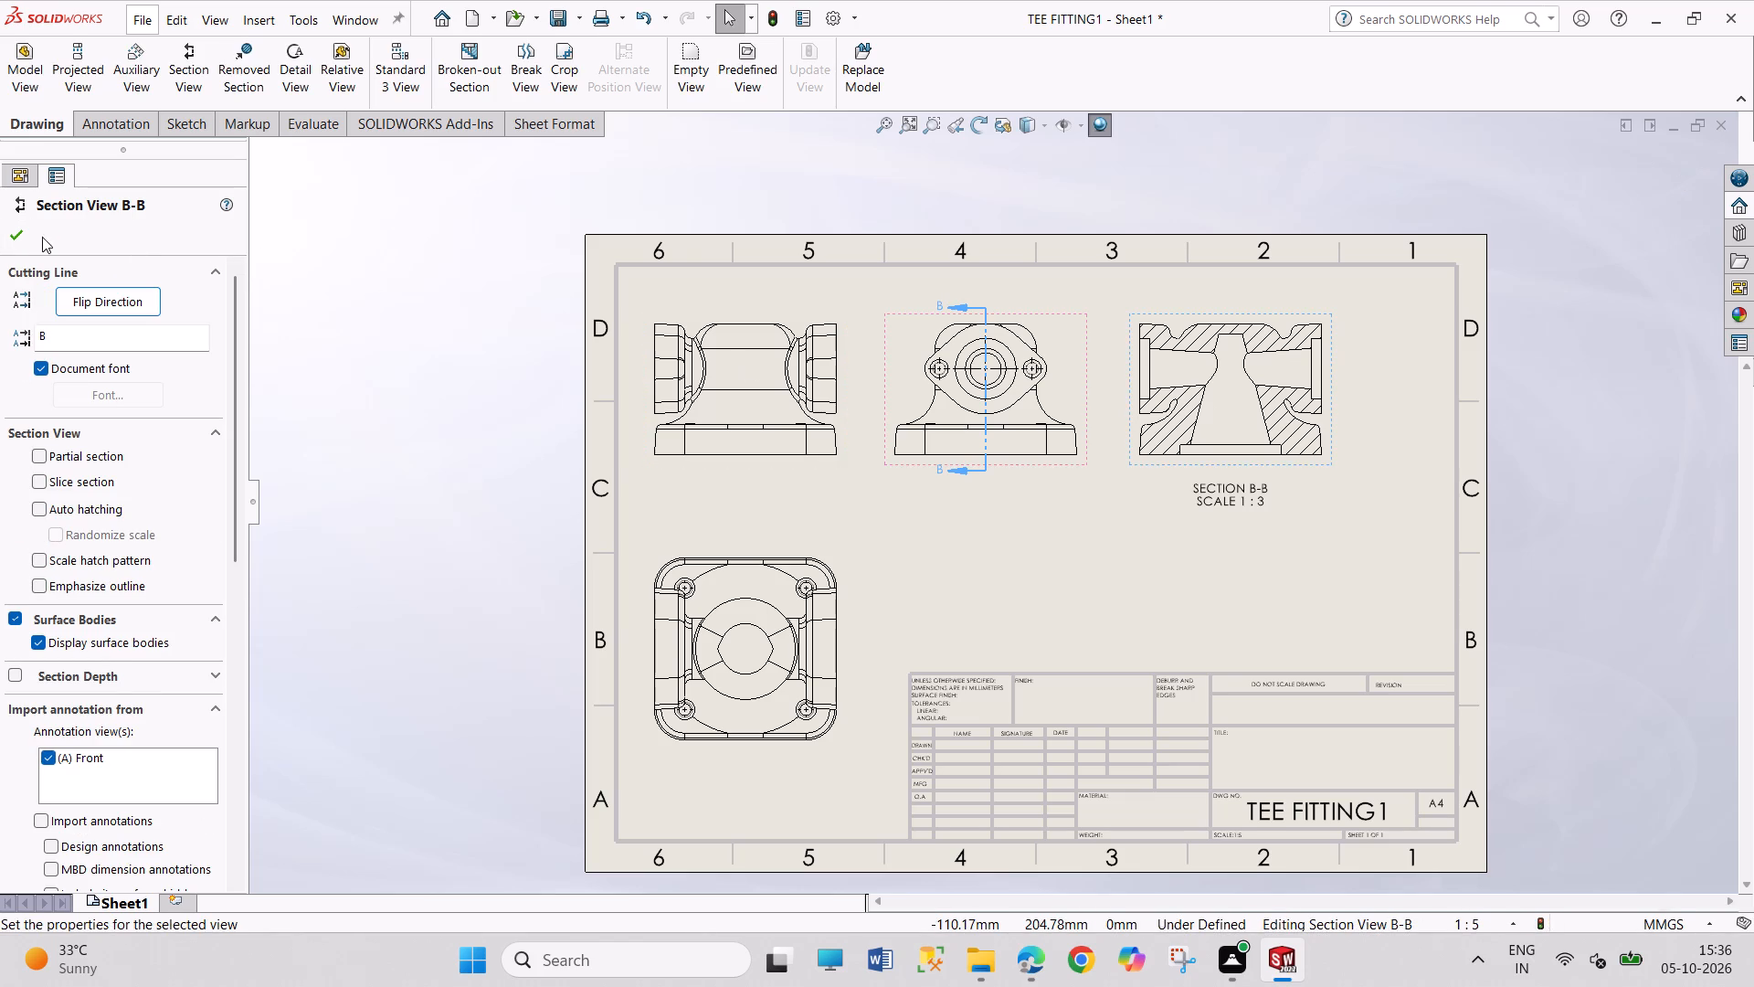
left_click(24, 234)
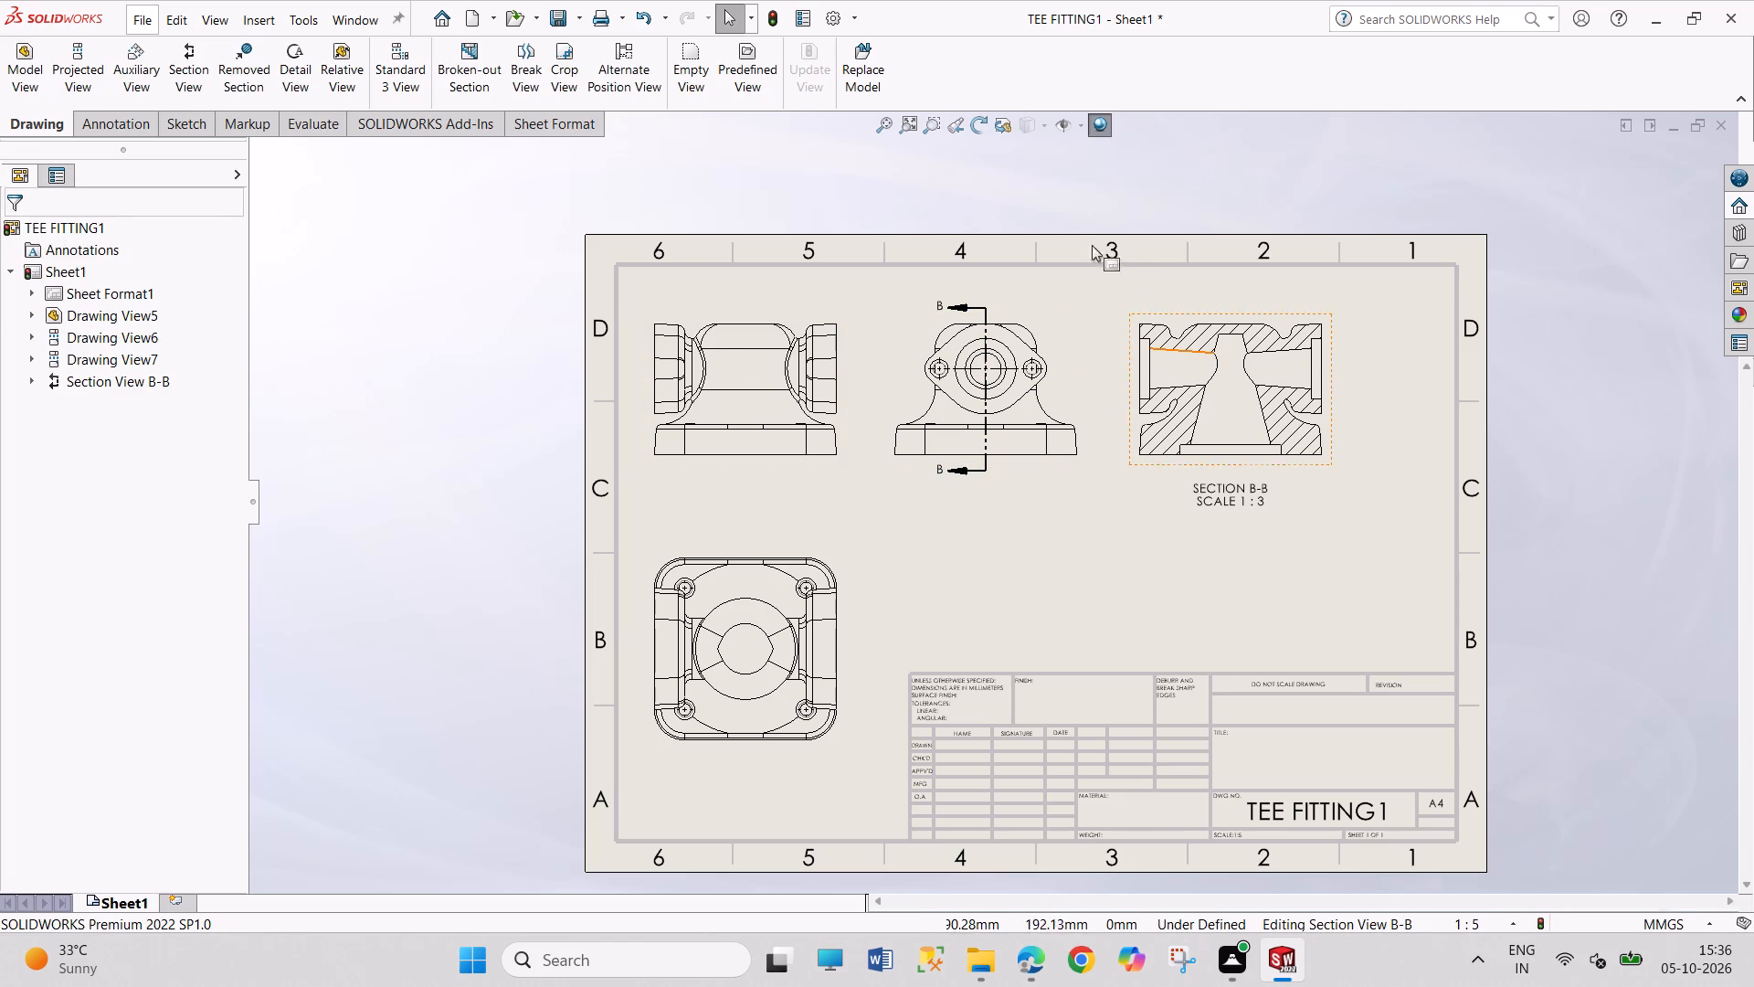
Add a radius dimension to the left flange's upper outer fillet in the front view and position its text above the view.
scroll(1022, 220, "down", 1)
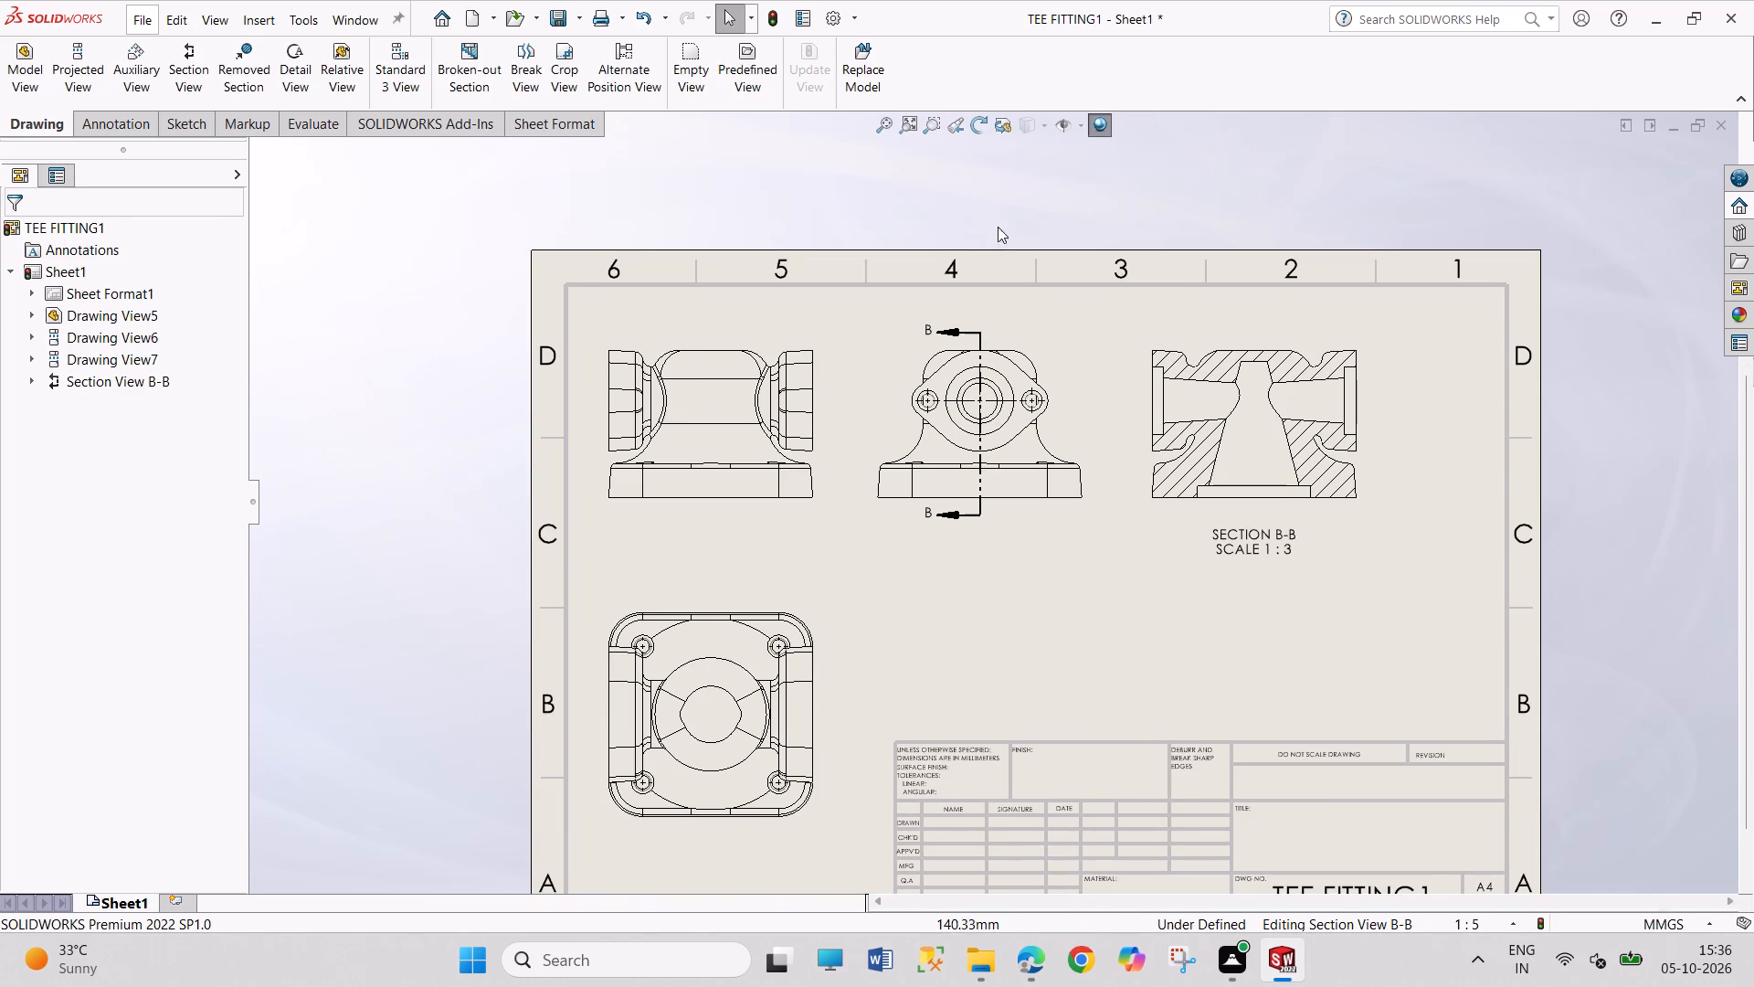
scroll(724, 228, "down", 1)
scroll(1051, 395, "down", 3)
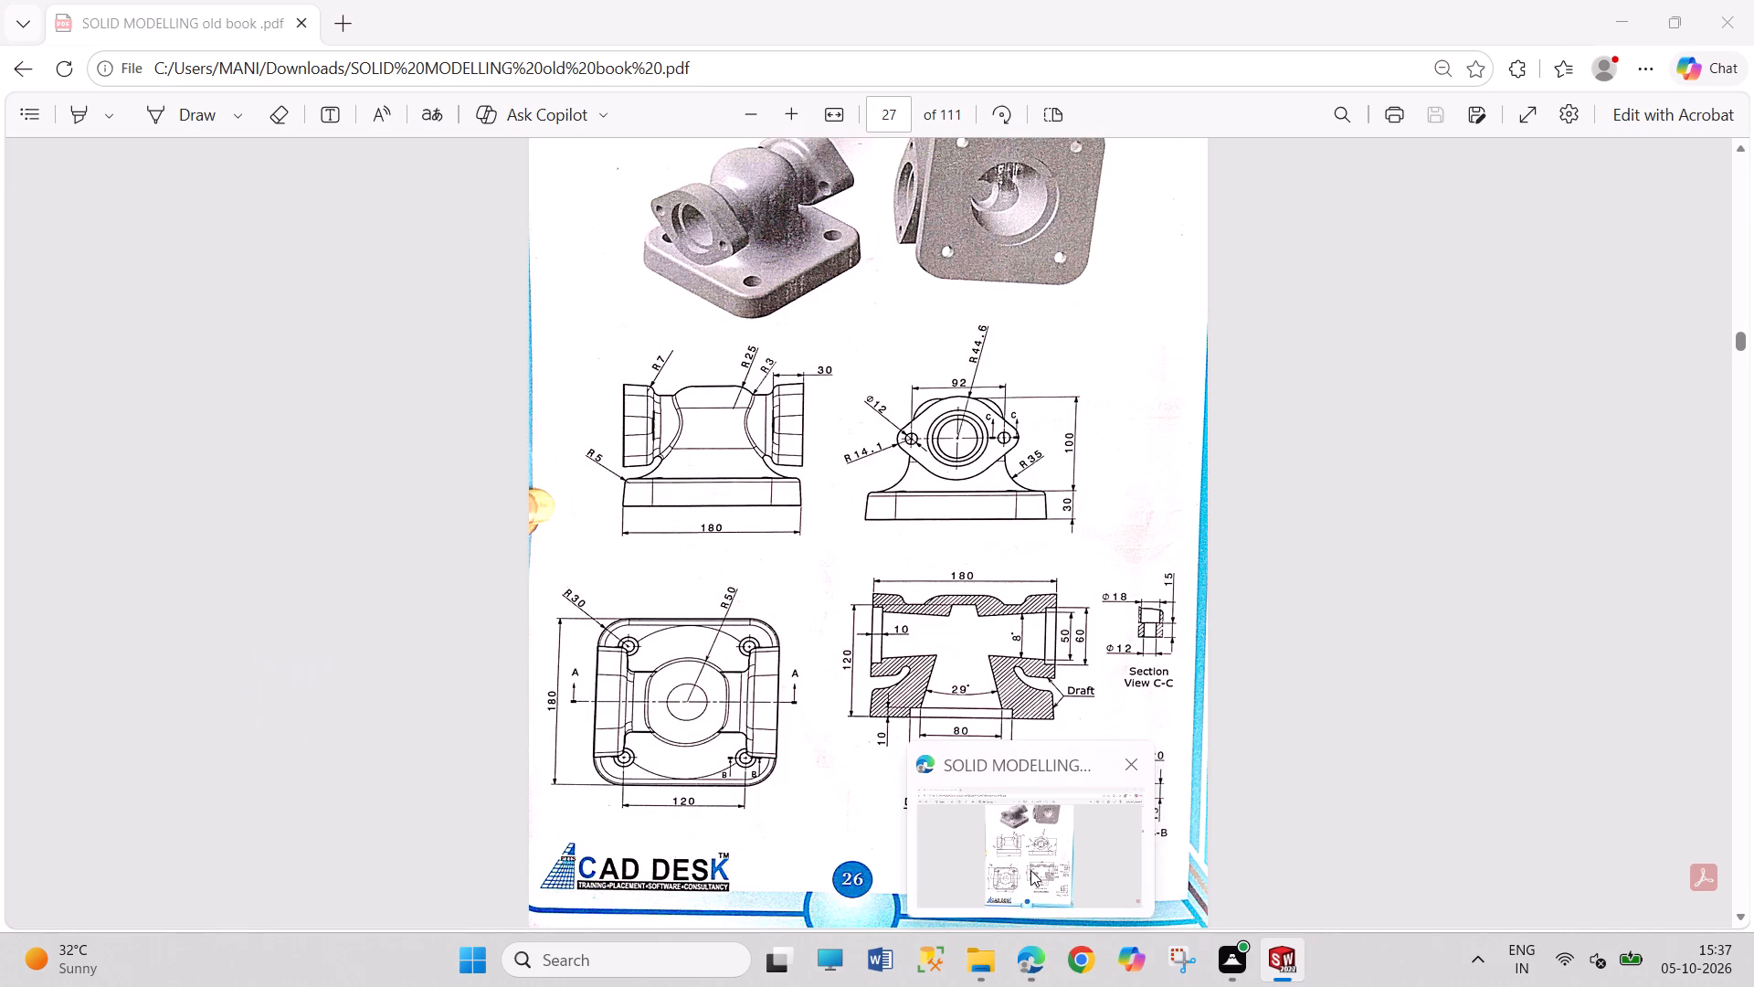
scroll(455, 424, "down", 2)
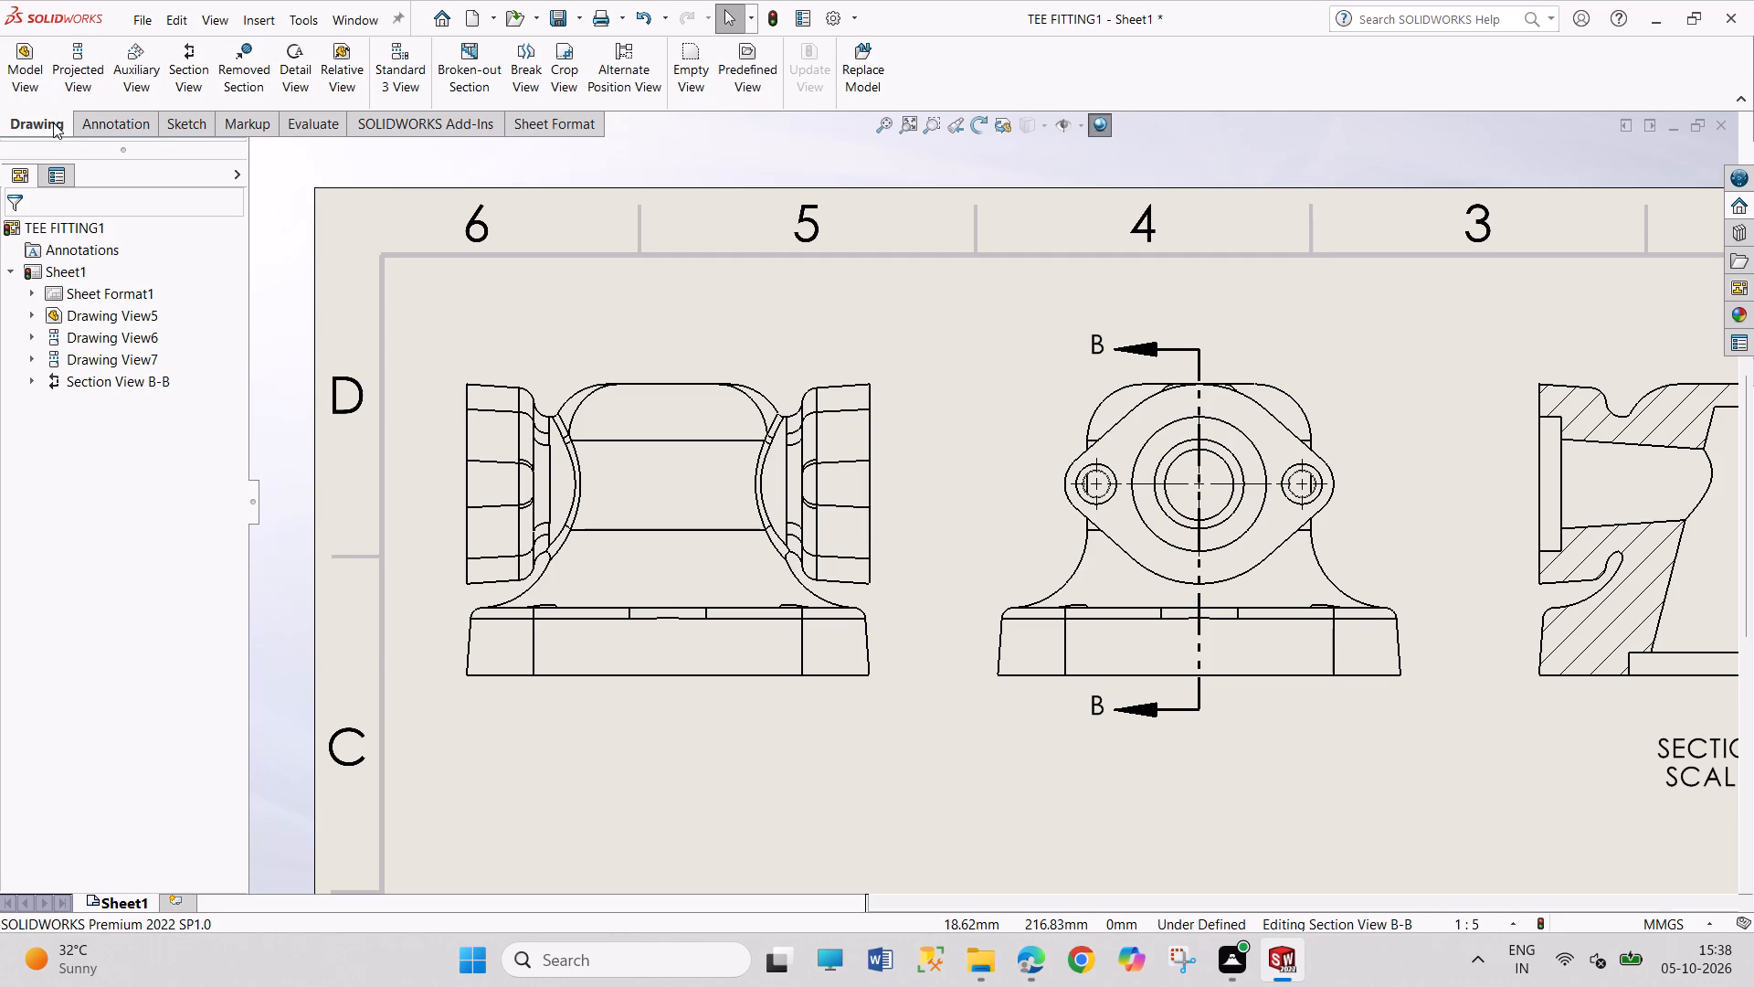
left_click(82, 120)
left_click(57, 74)
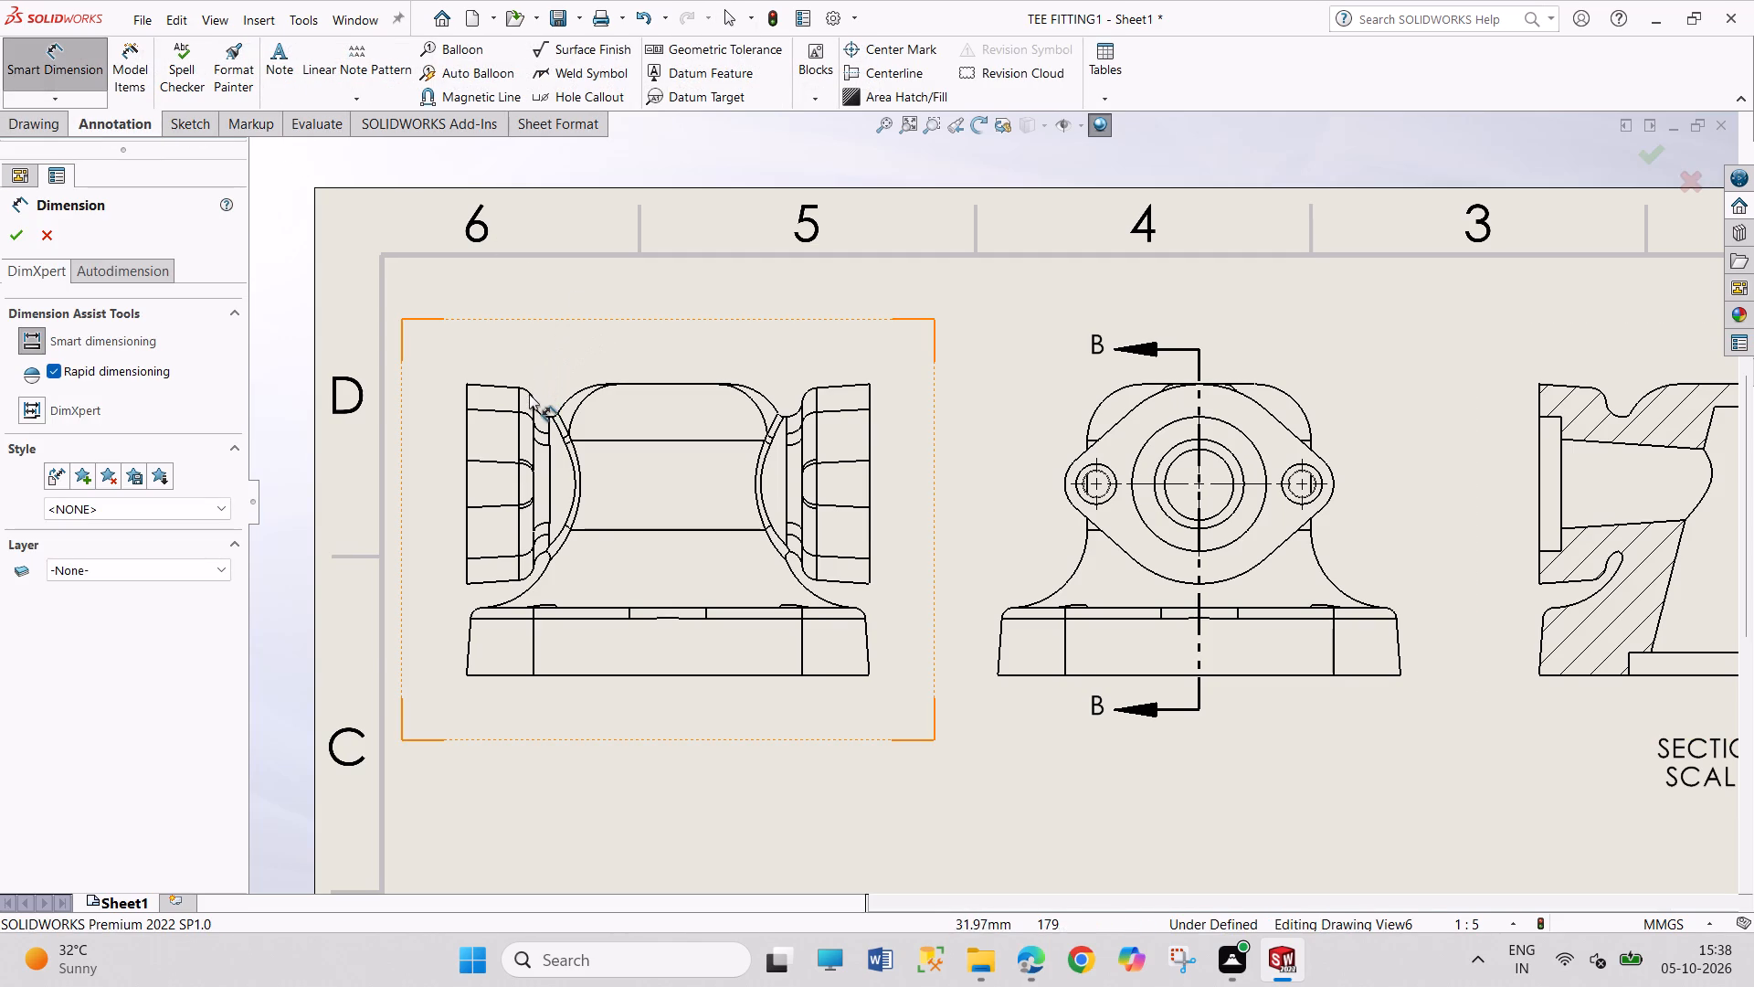
scroll(554, 382, "down", 5)
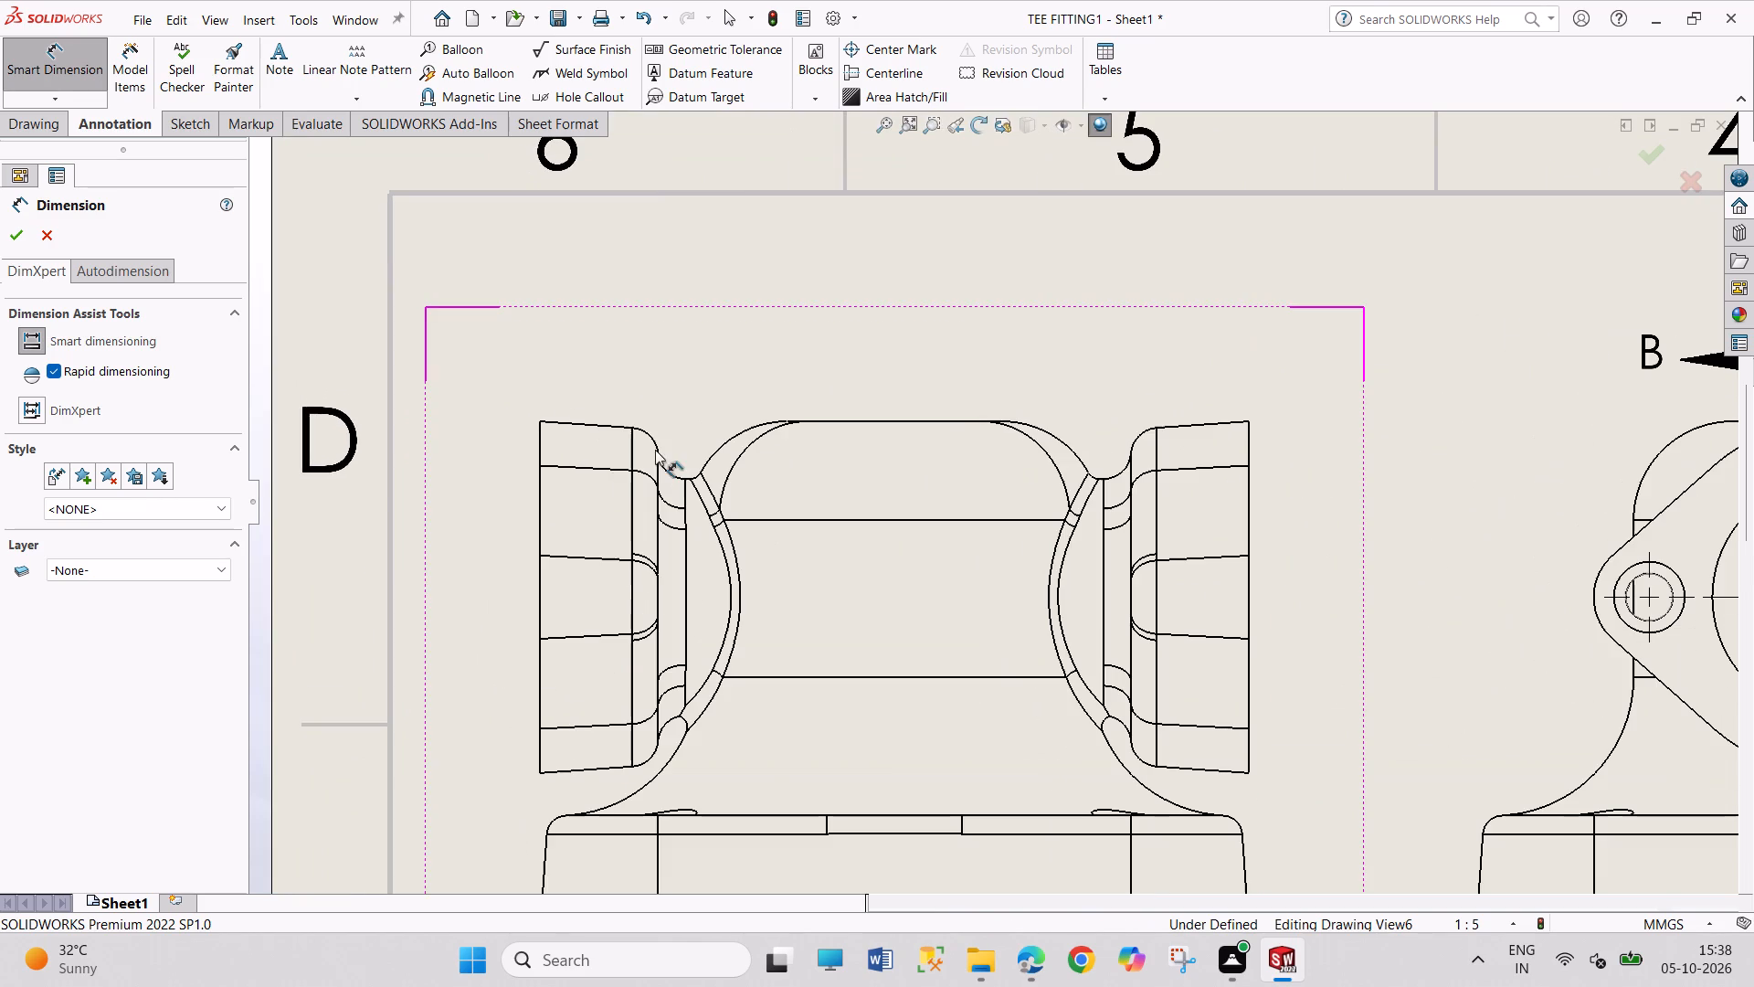
left_click(650, 434)
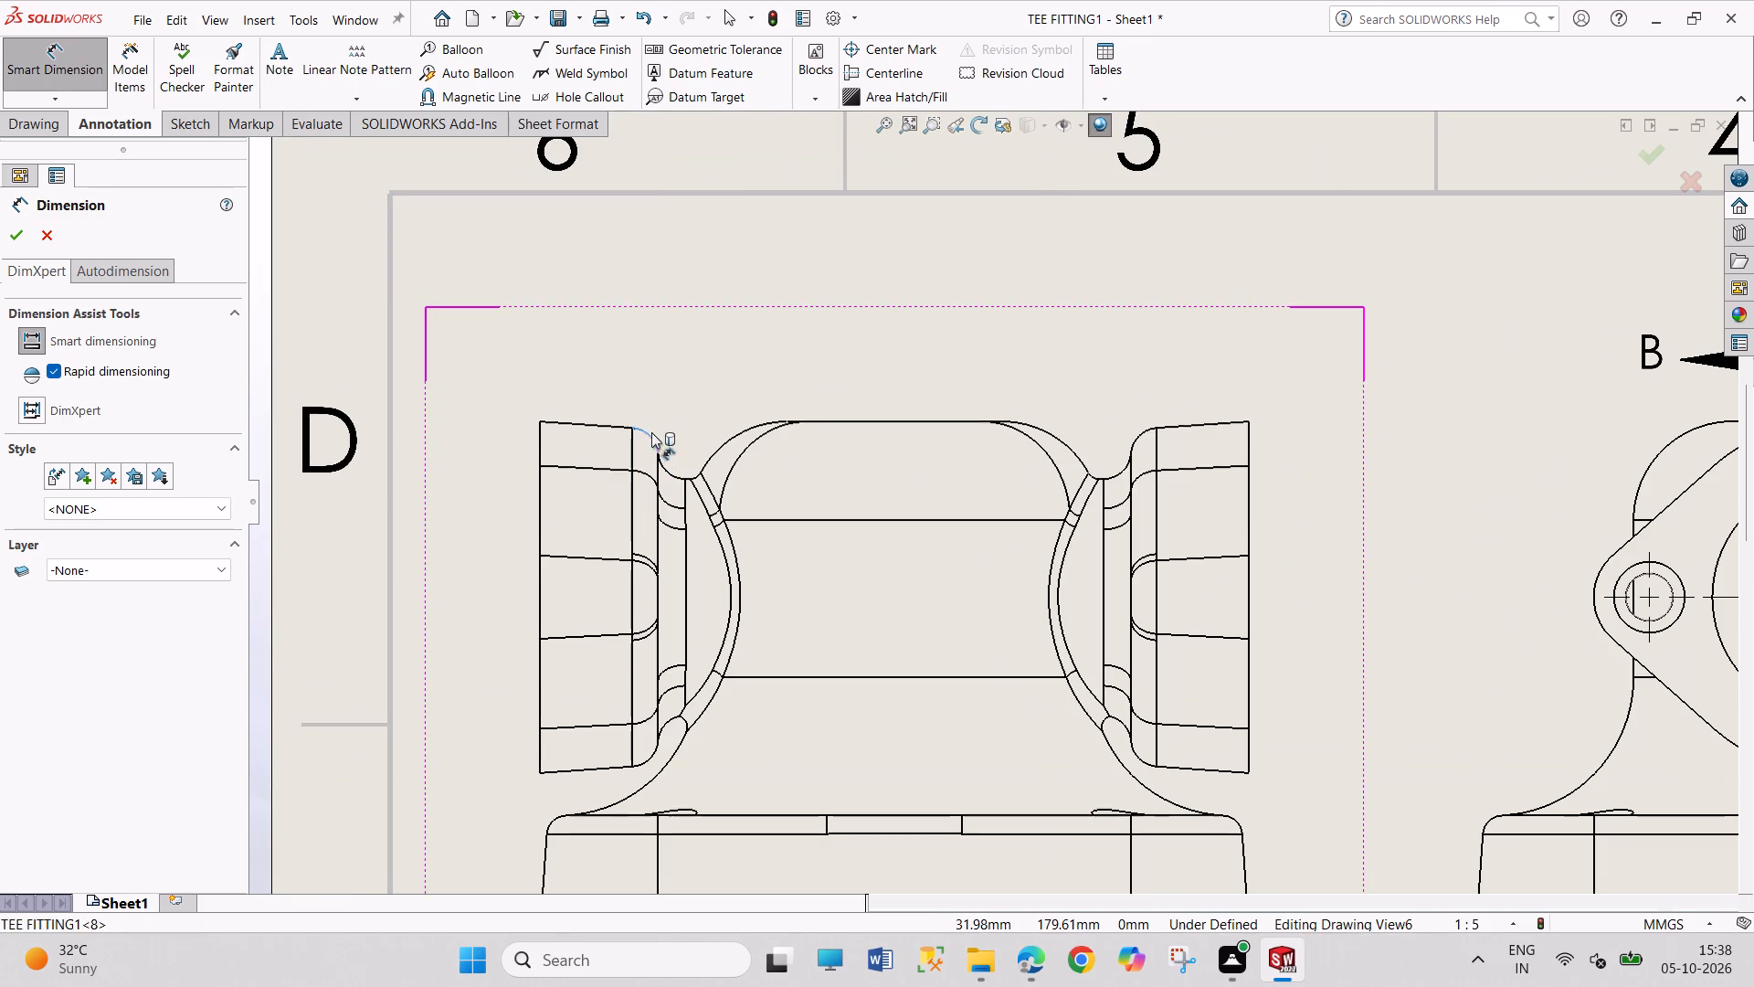
left_click(650, 434)
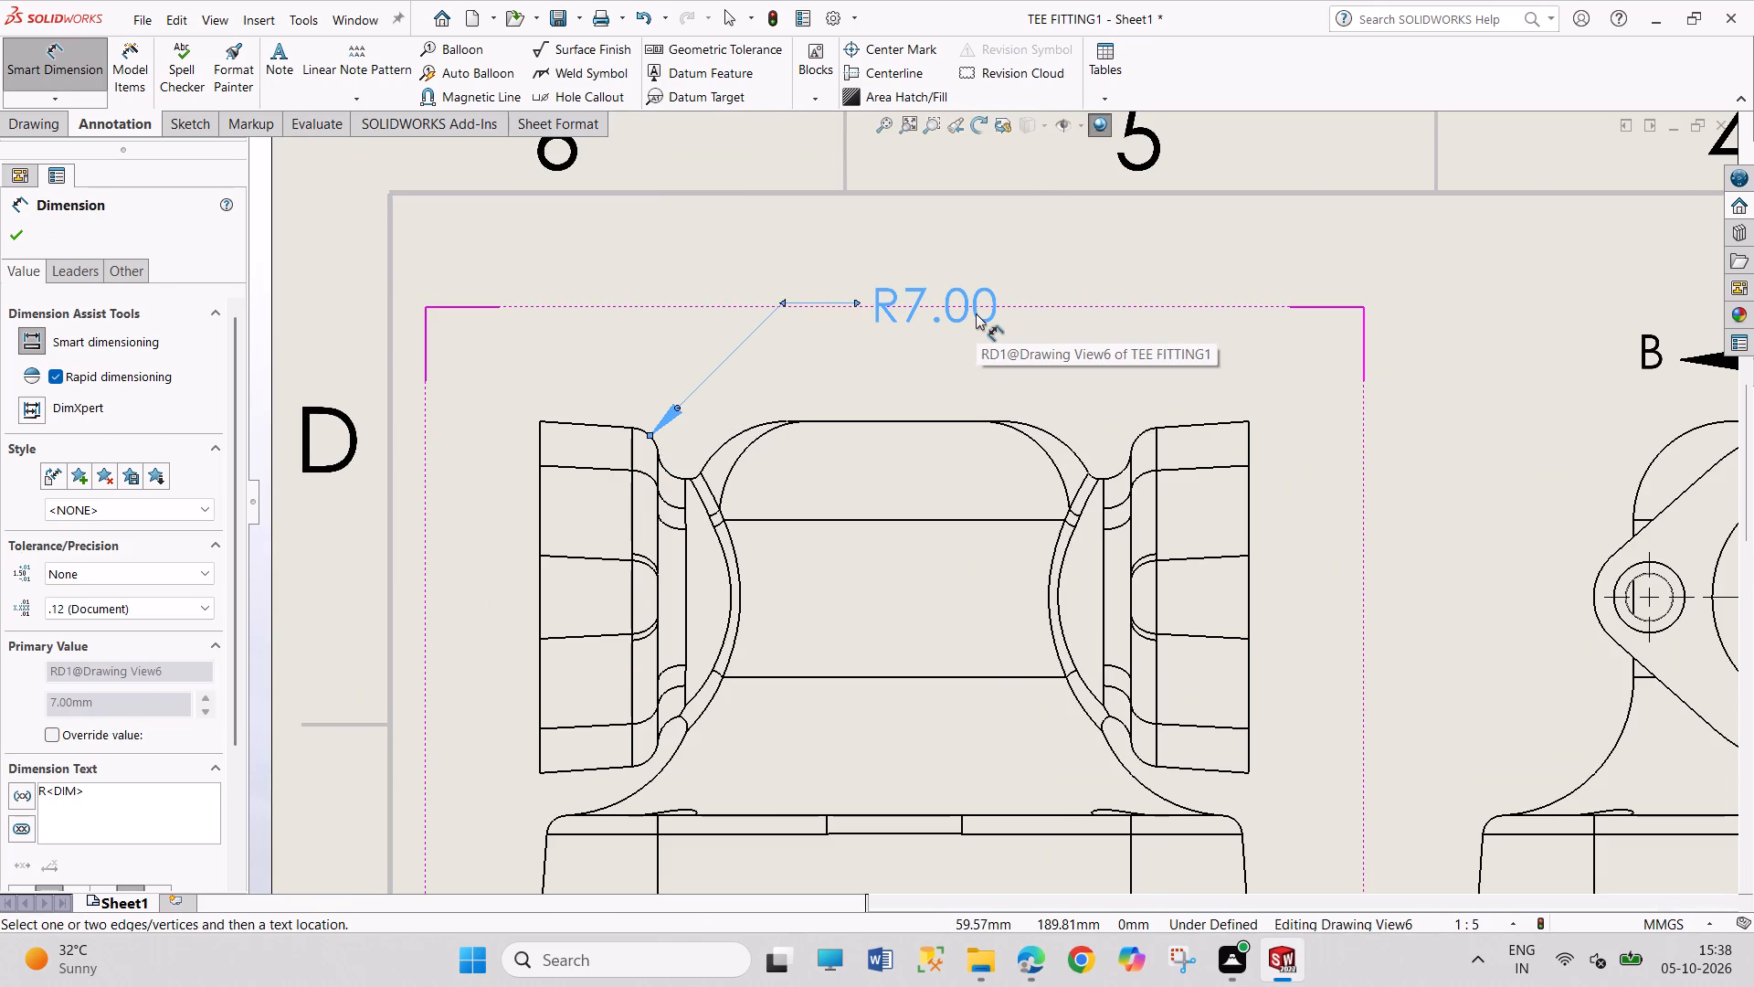
left_click_drag(932, 310, 771, 324)
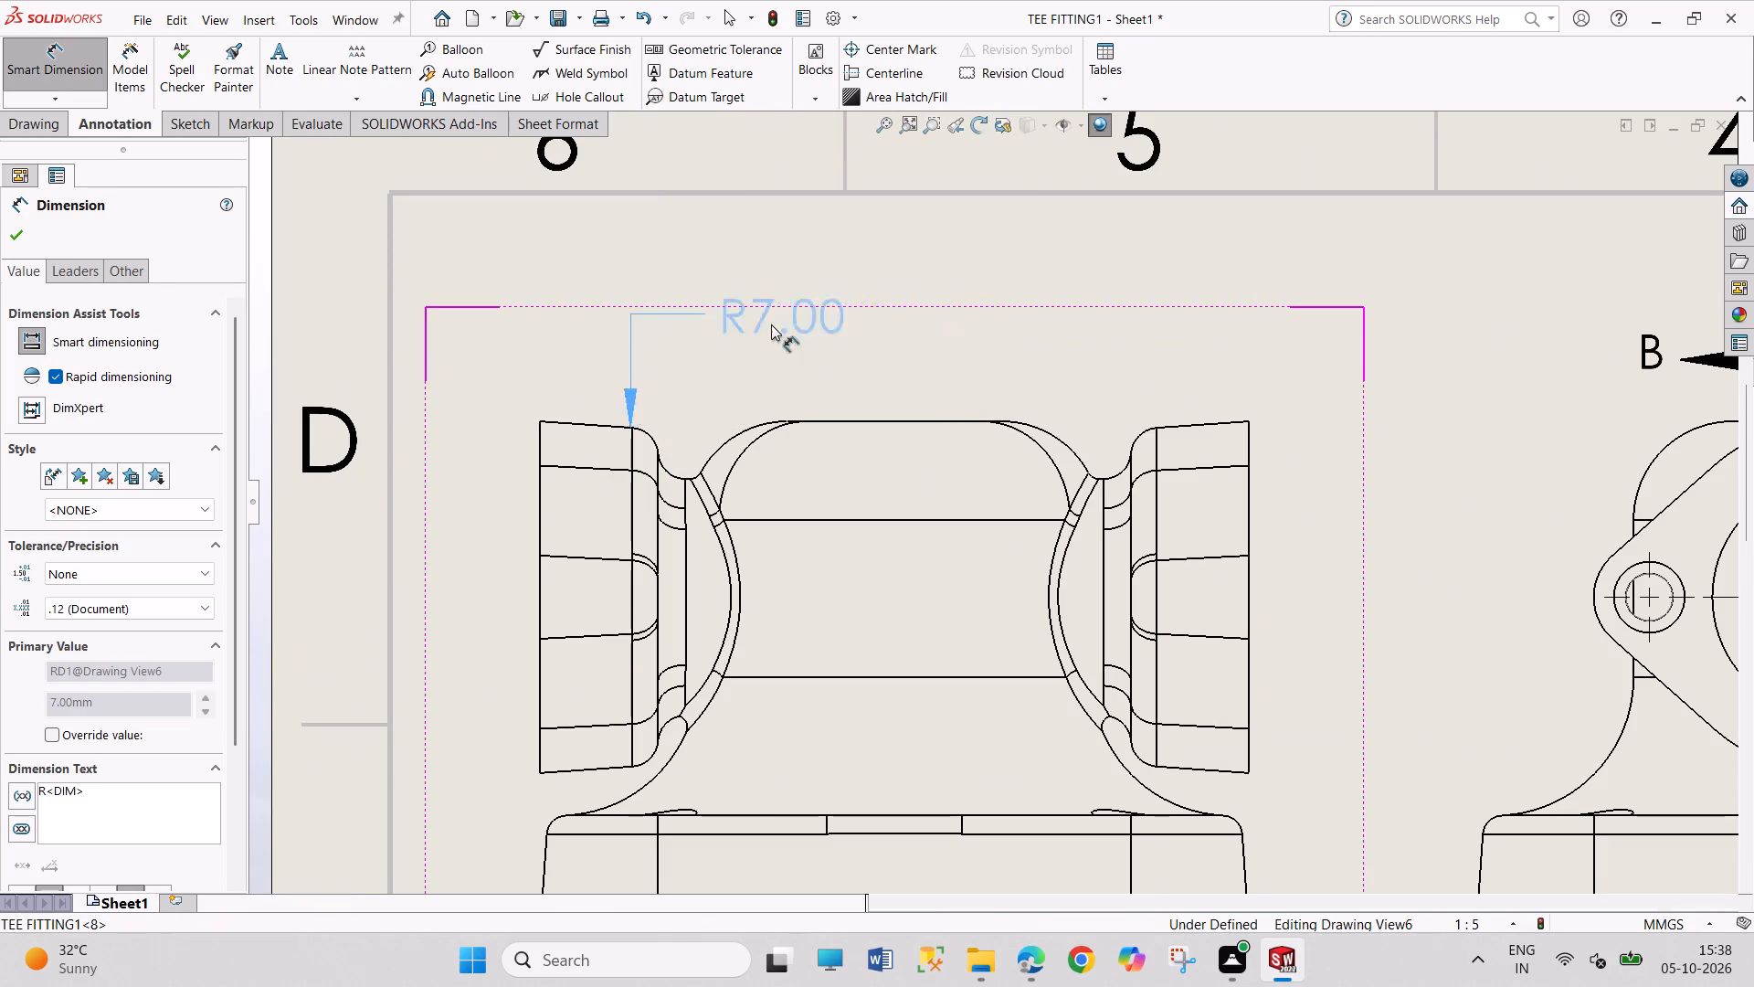
left_click_drag(771, 324, 864, 299)
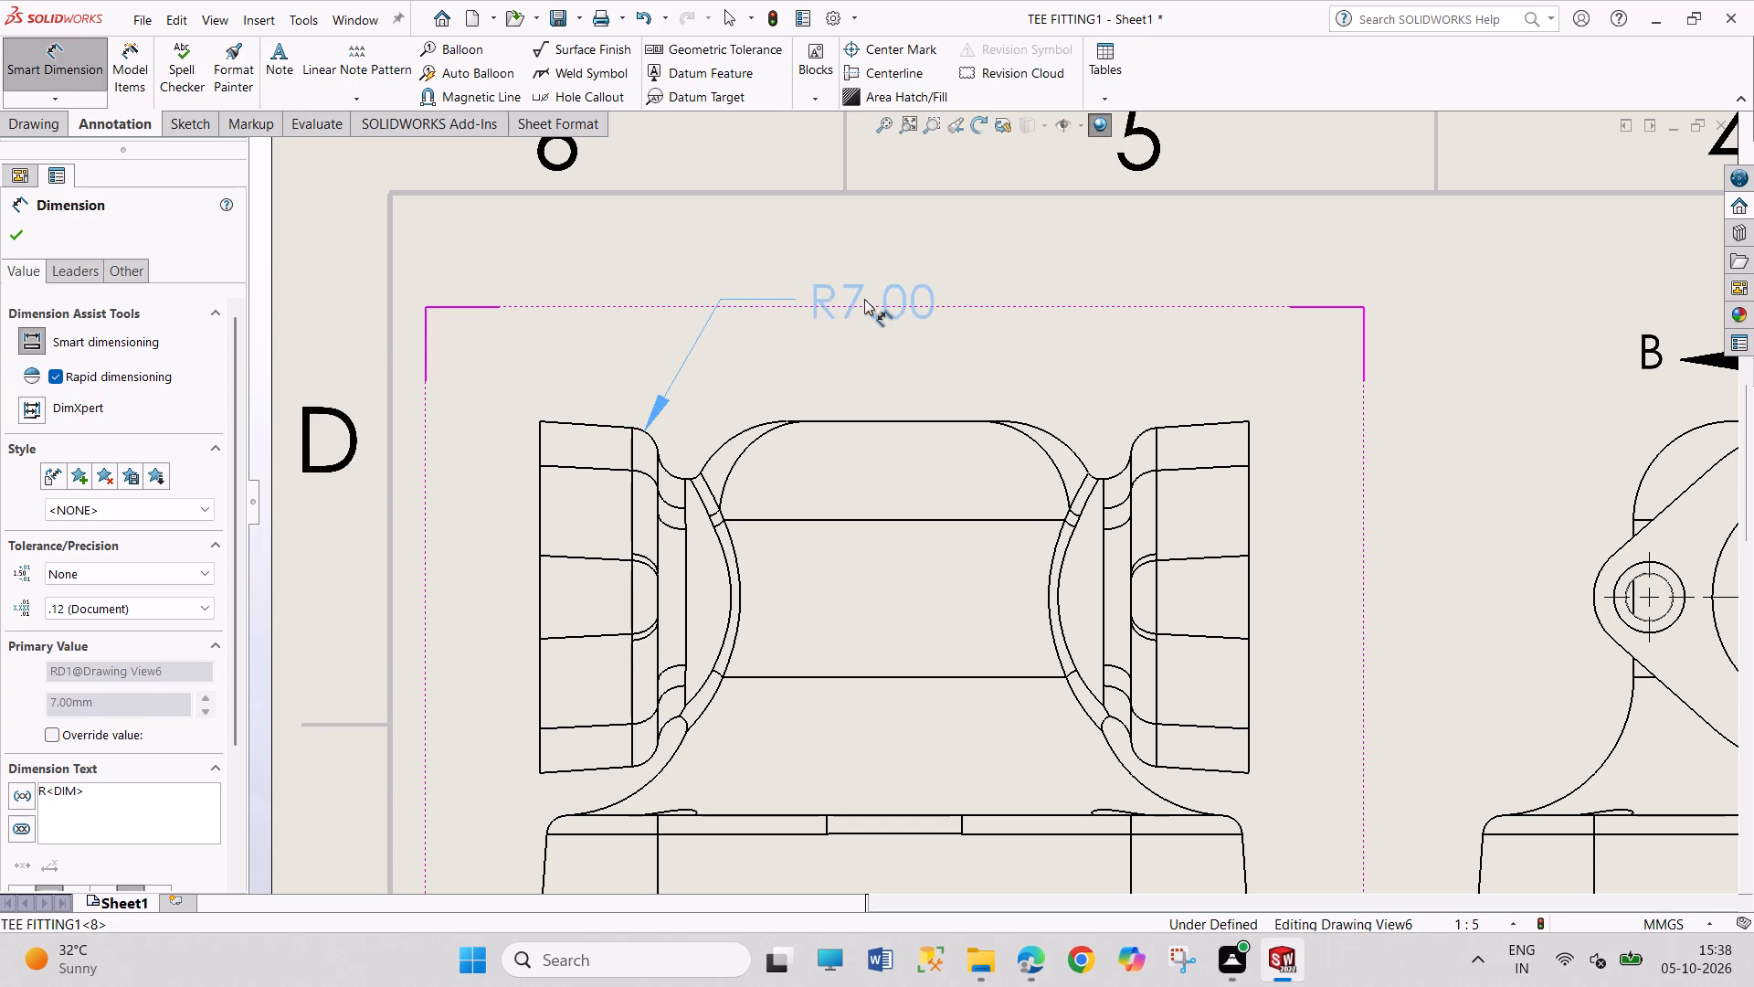
left_click_drag(864, 299, 861, 248)
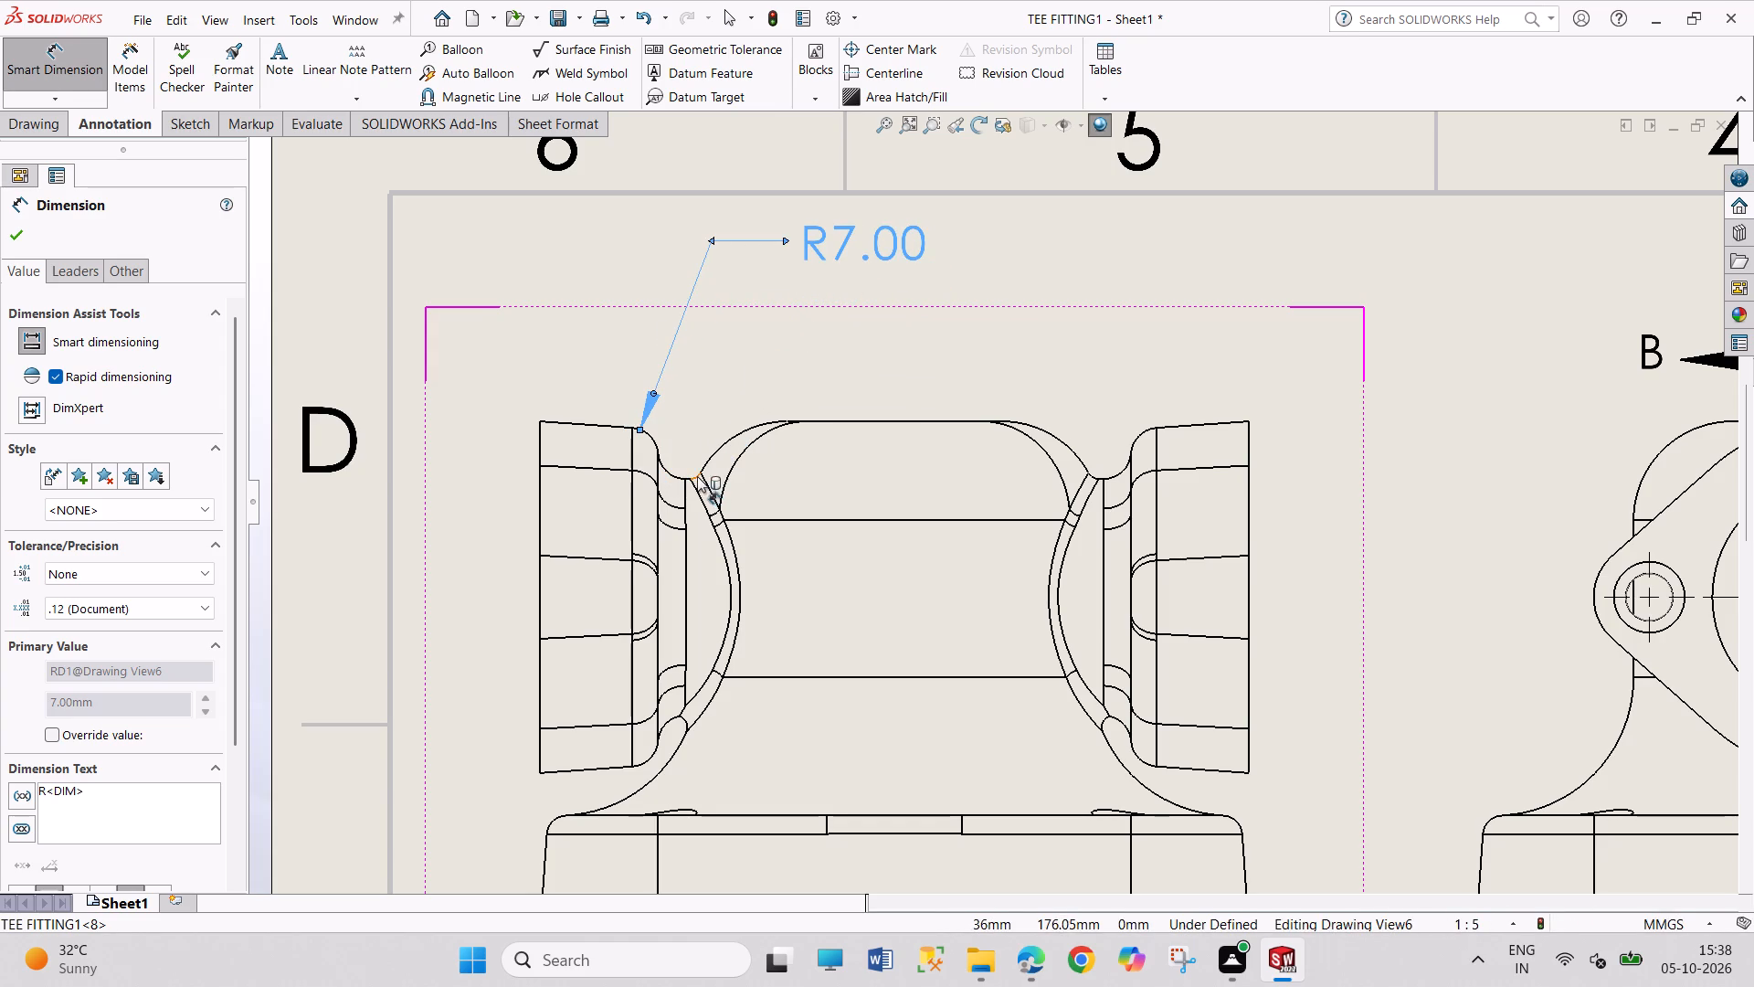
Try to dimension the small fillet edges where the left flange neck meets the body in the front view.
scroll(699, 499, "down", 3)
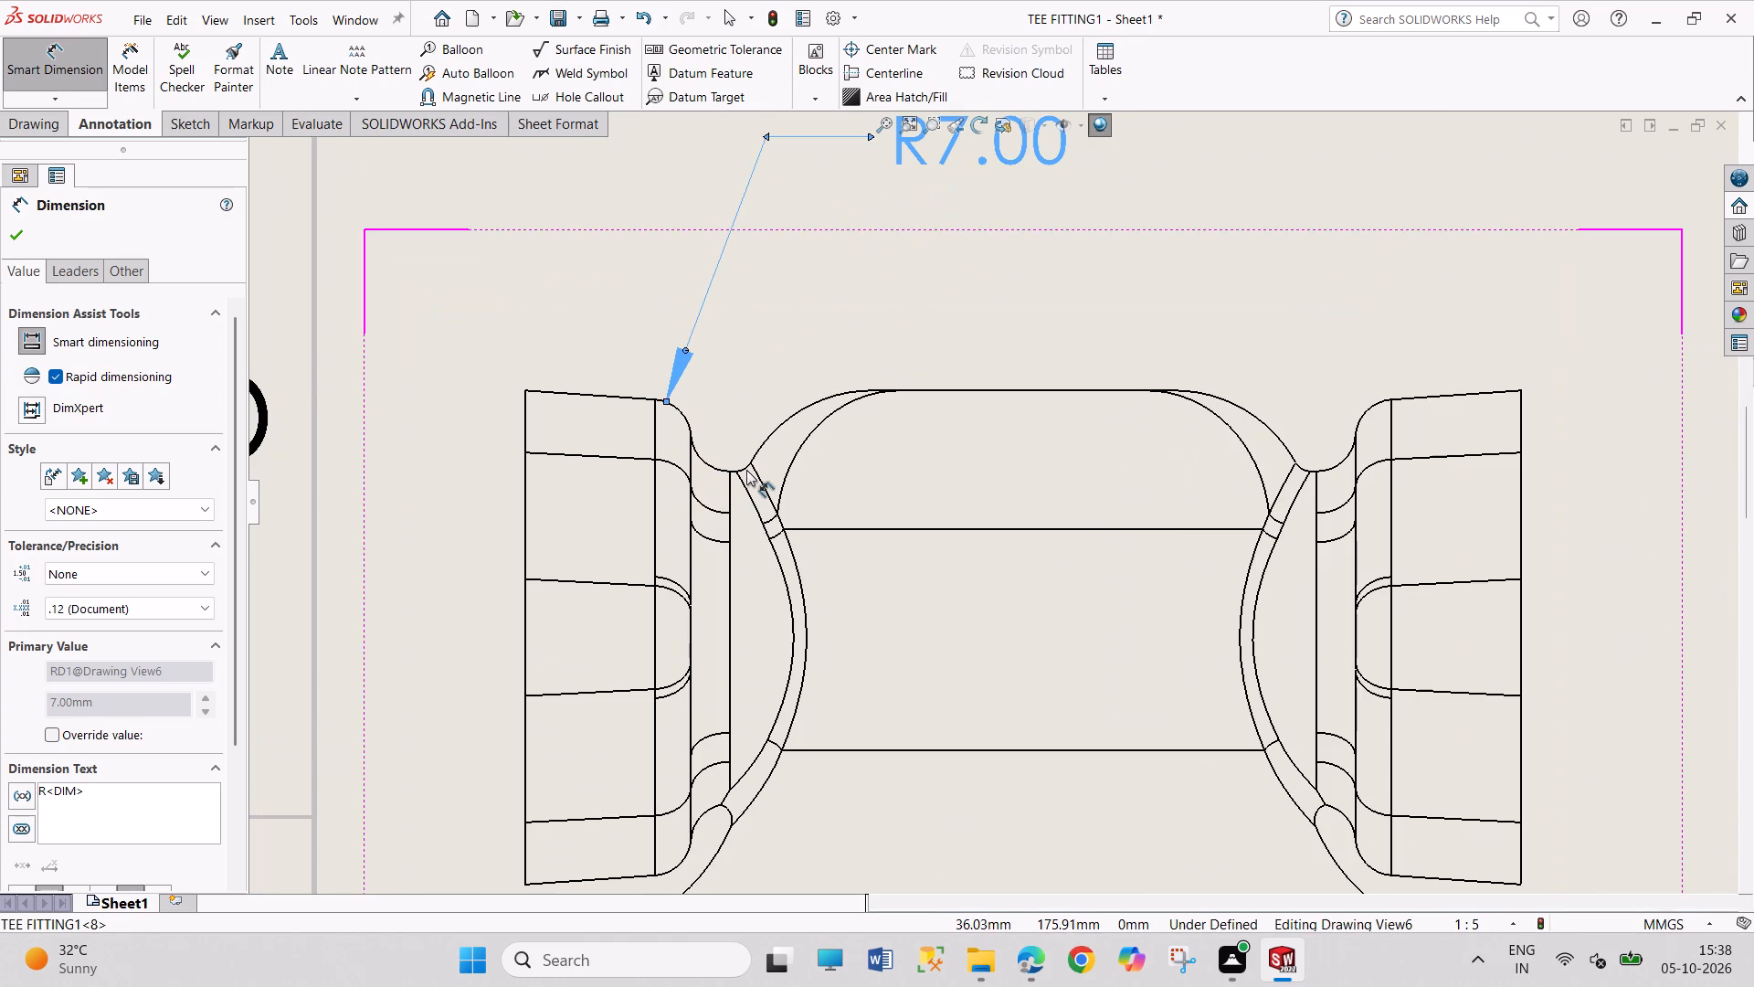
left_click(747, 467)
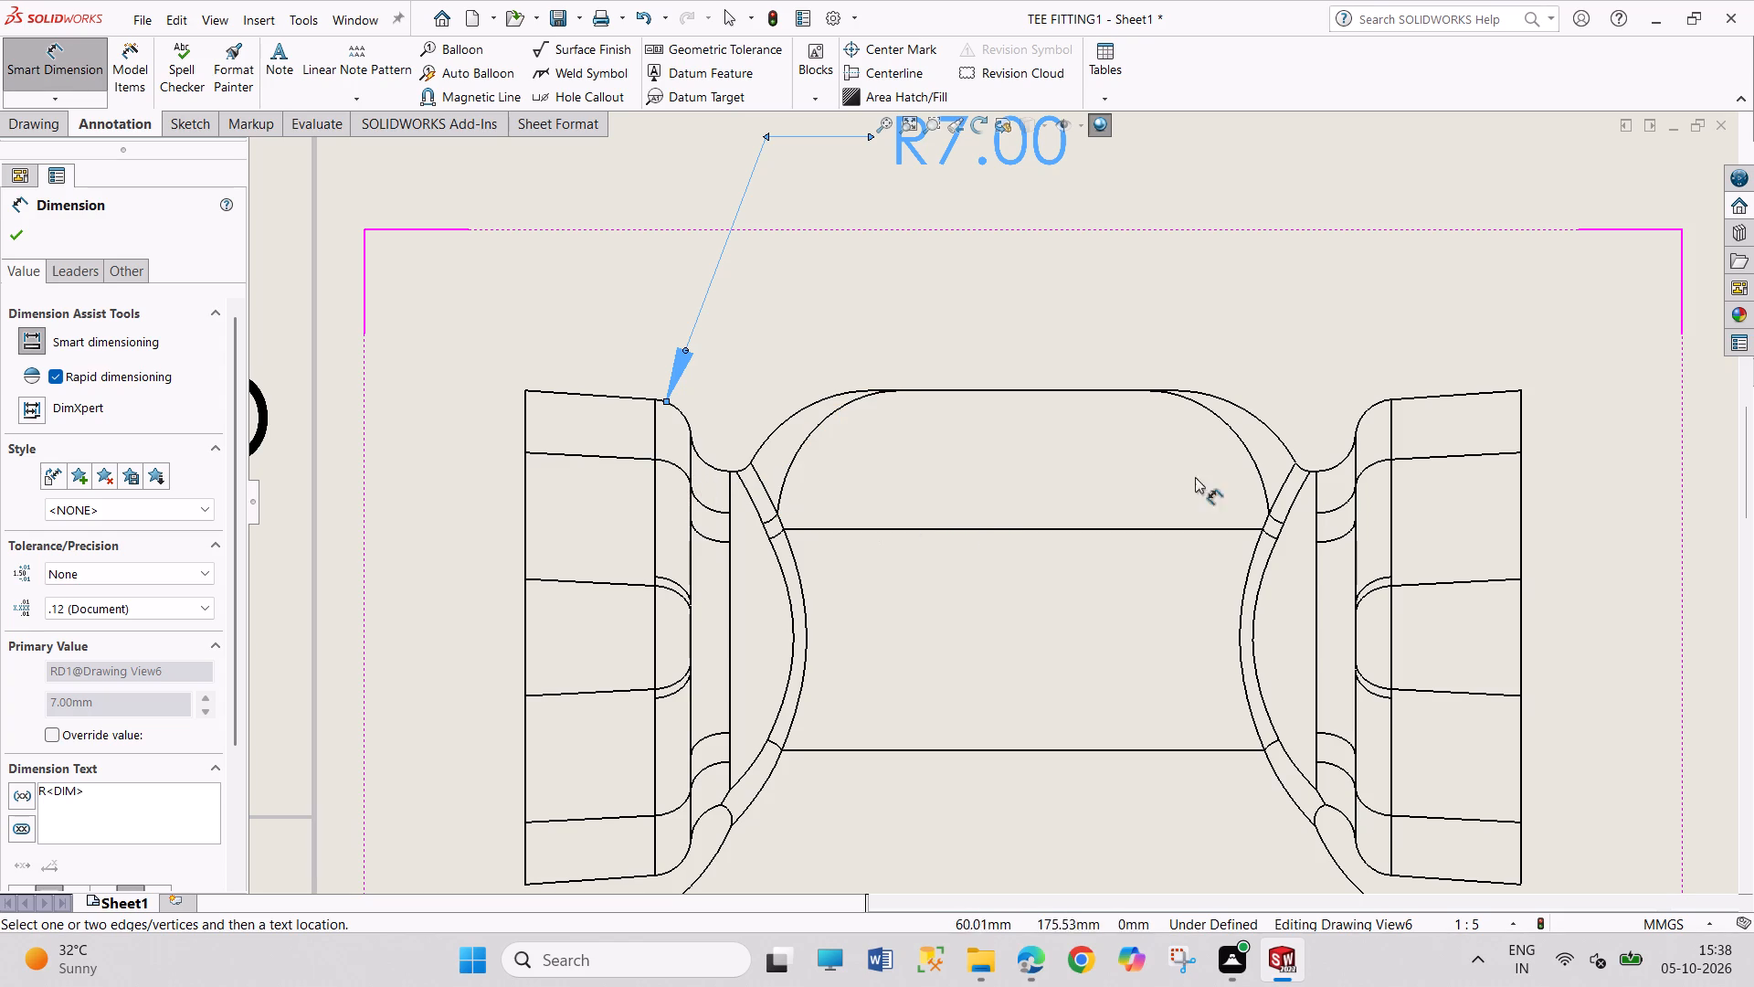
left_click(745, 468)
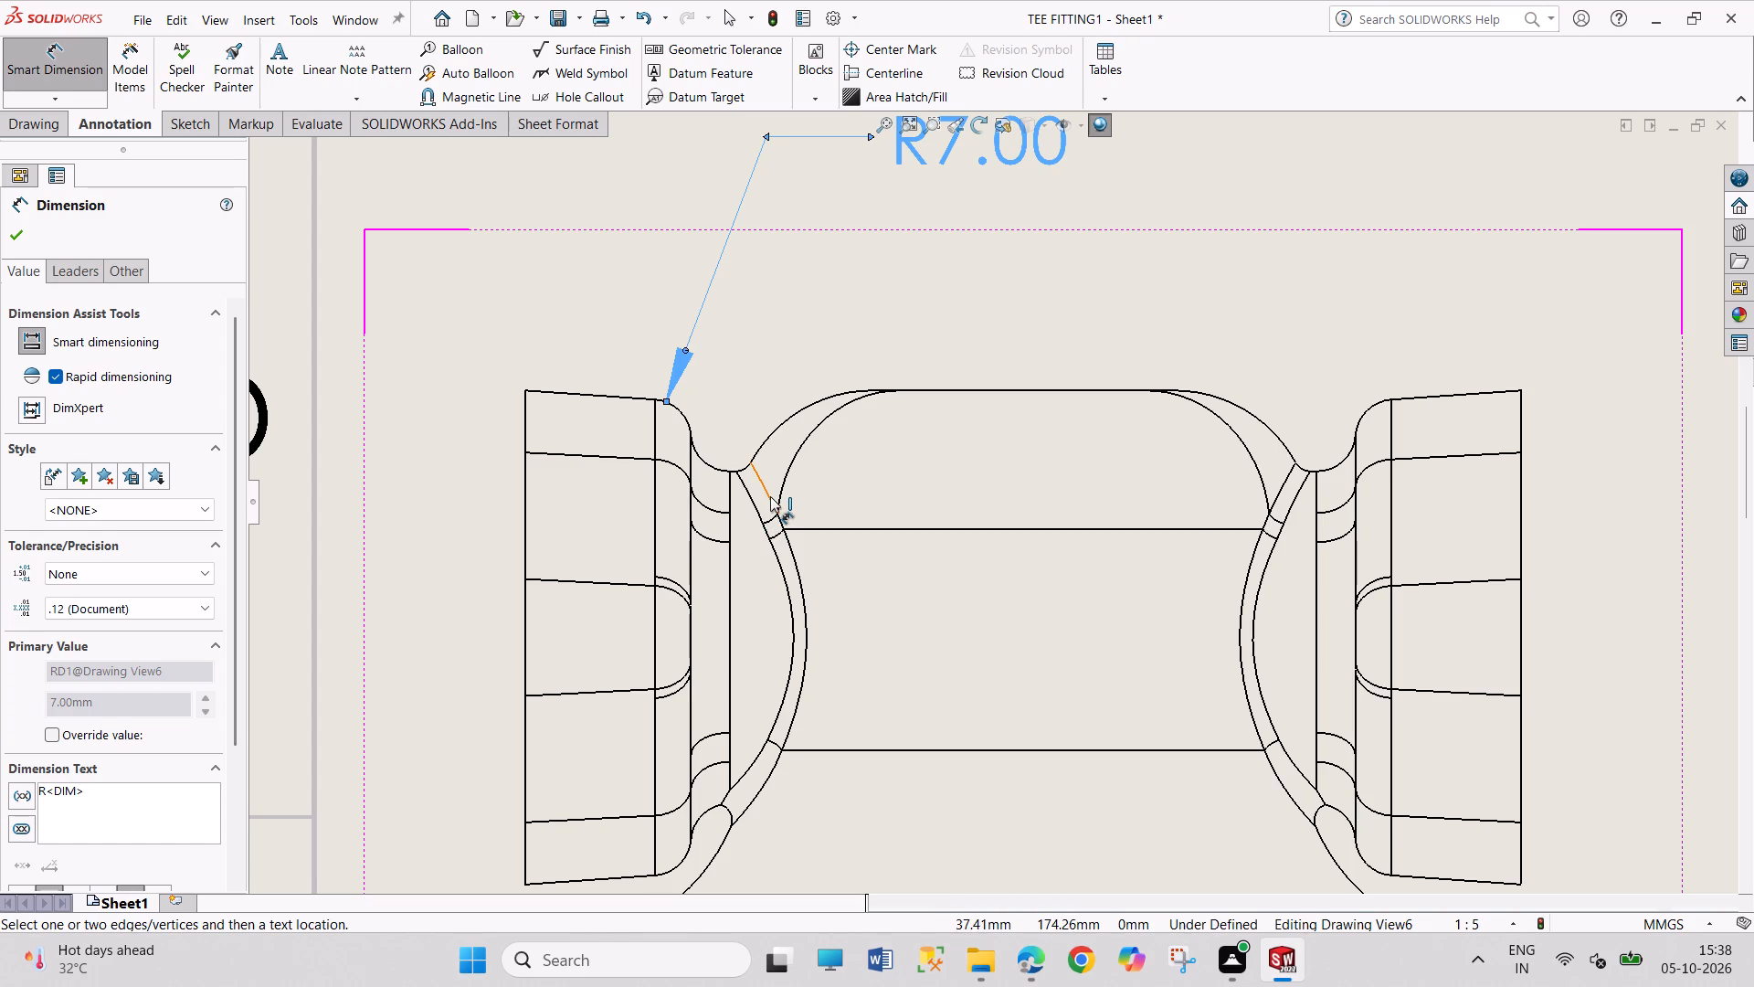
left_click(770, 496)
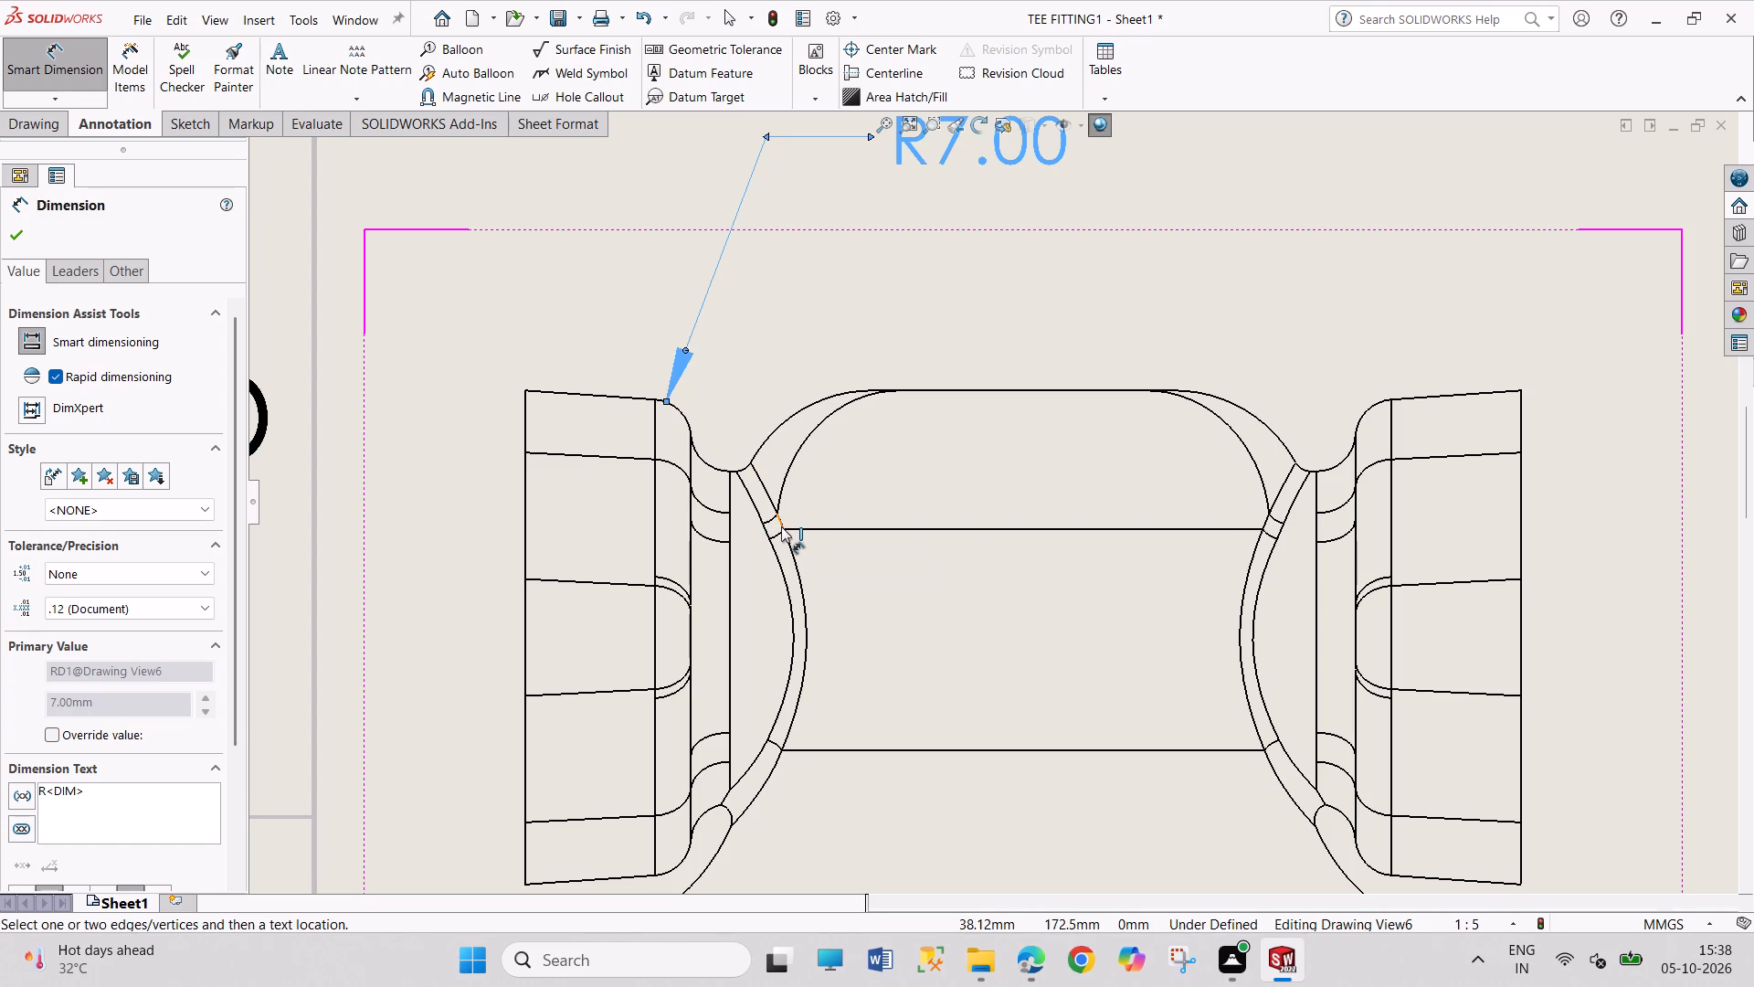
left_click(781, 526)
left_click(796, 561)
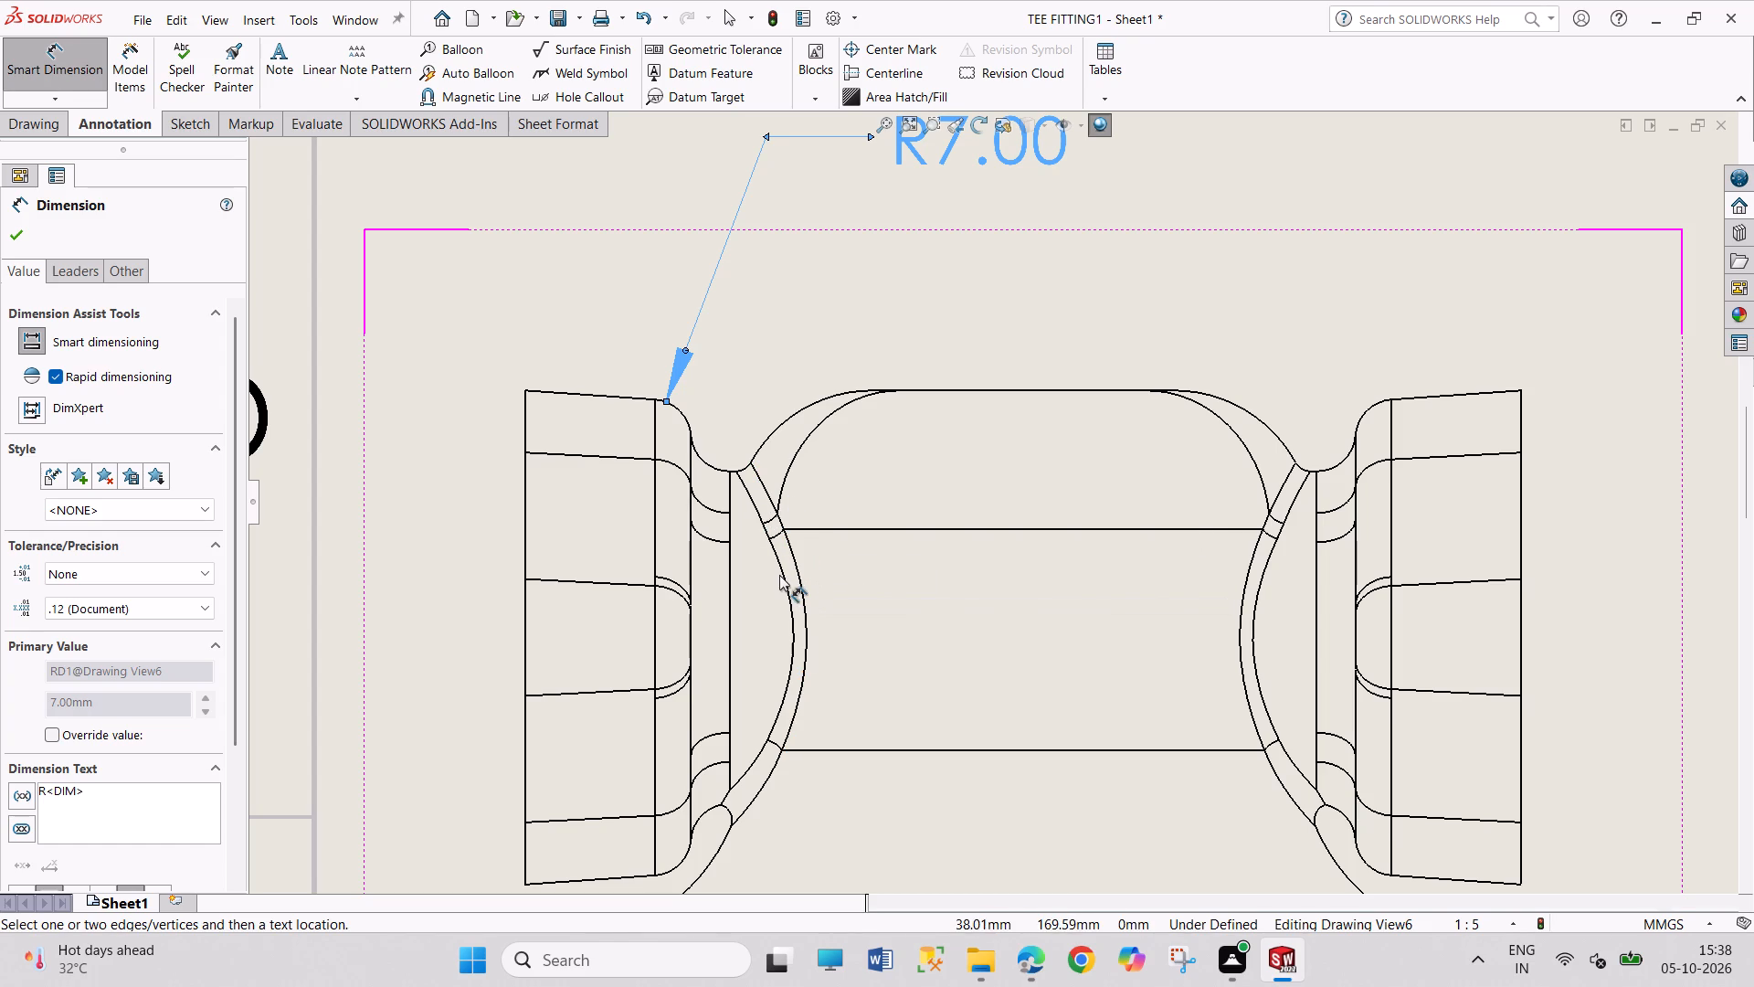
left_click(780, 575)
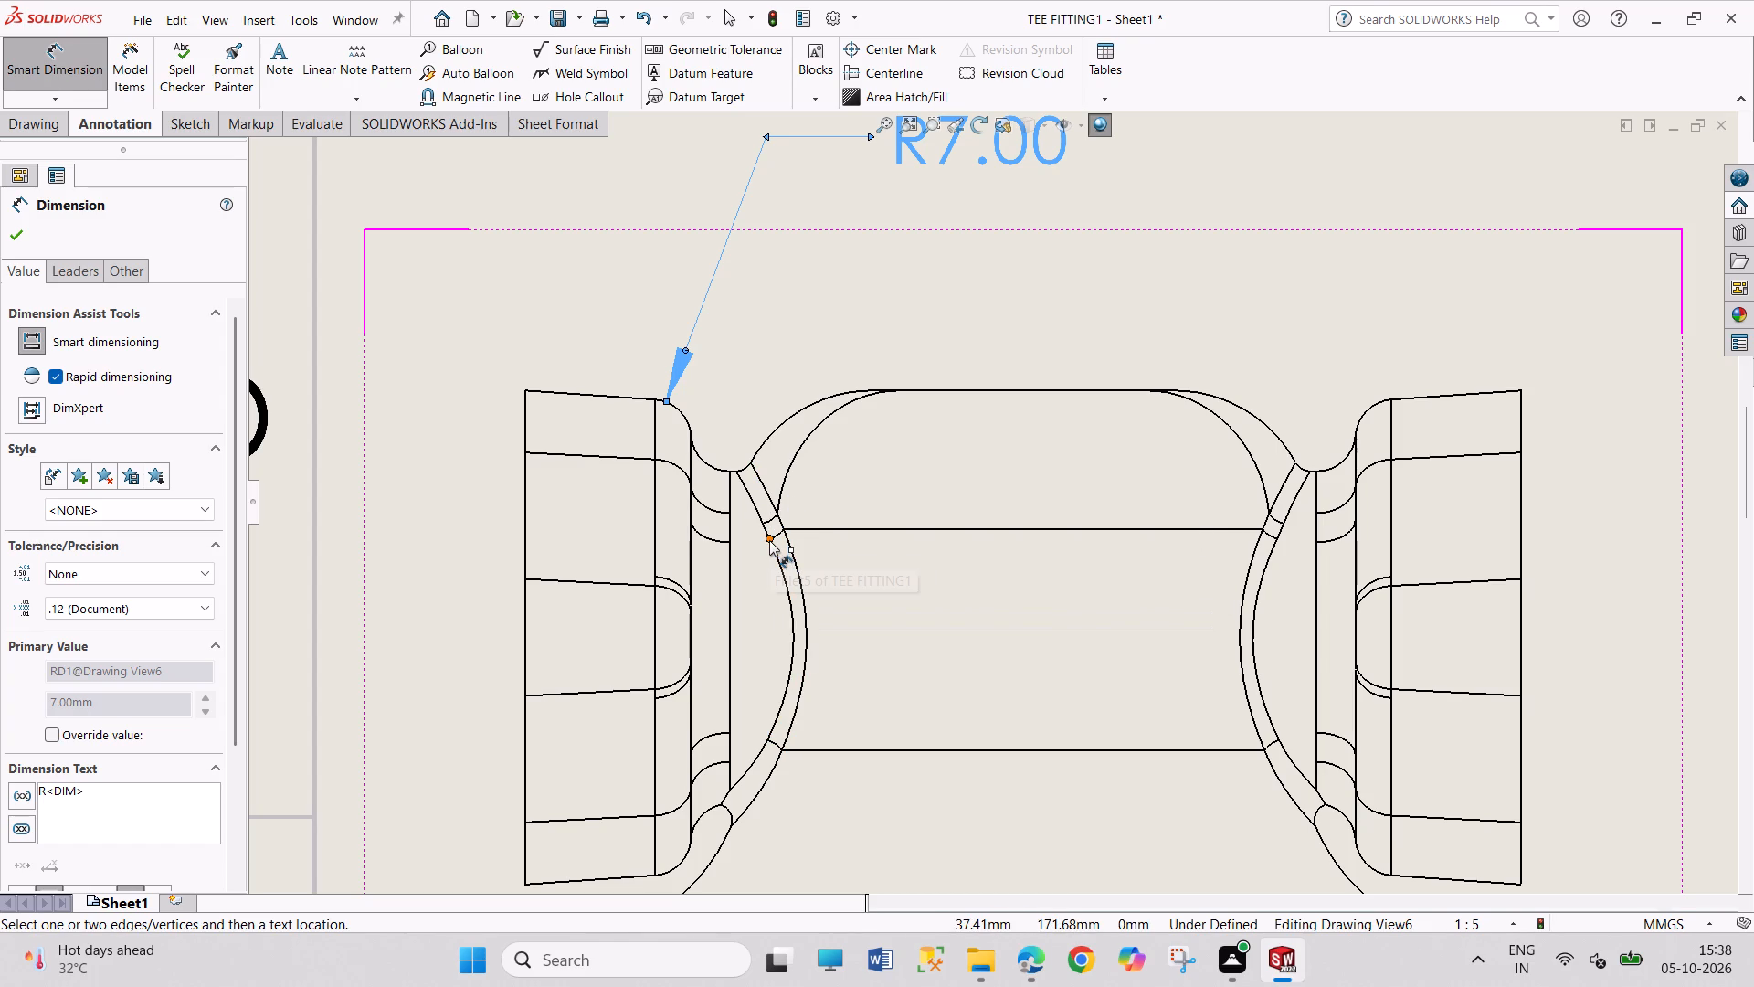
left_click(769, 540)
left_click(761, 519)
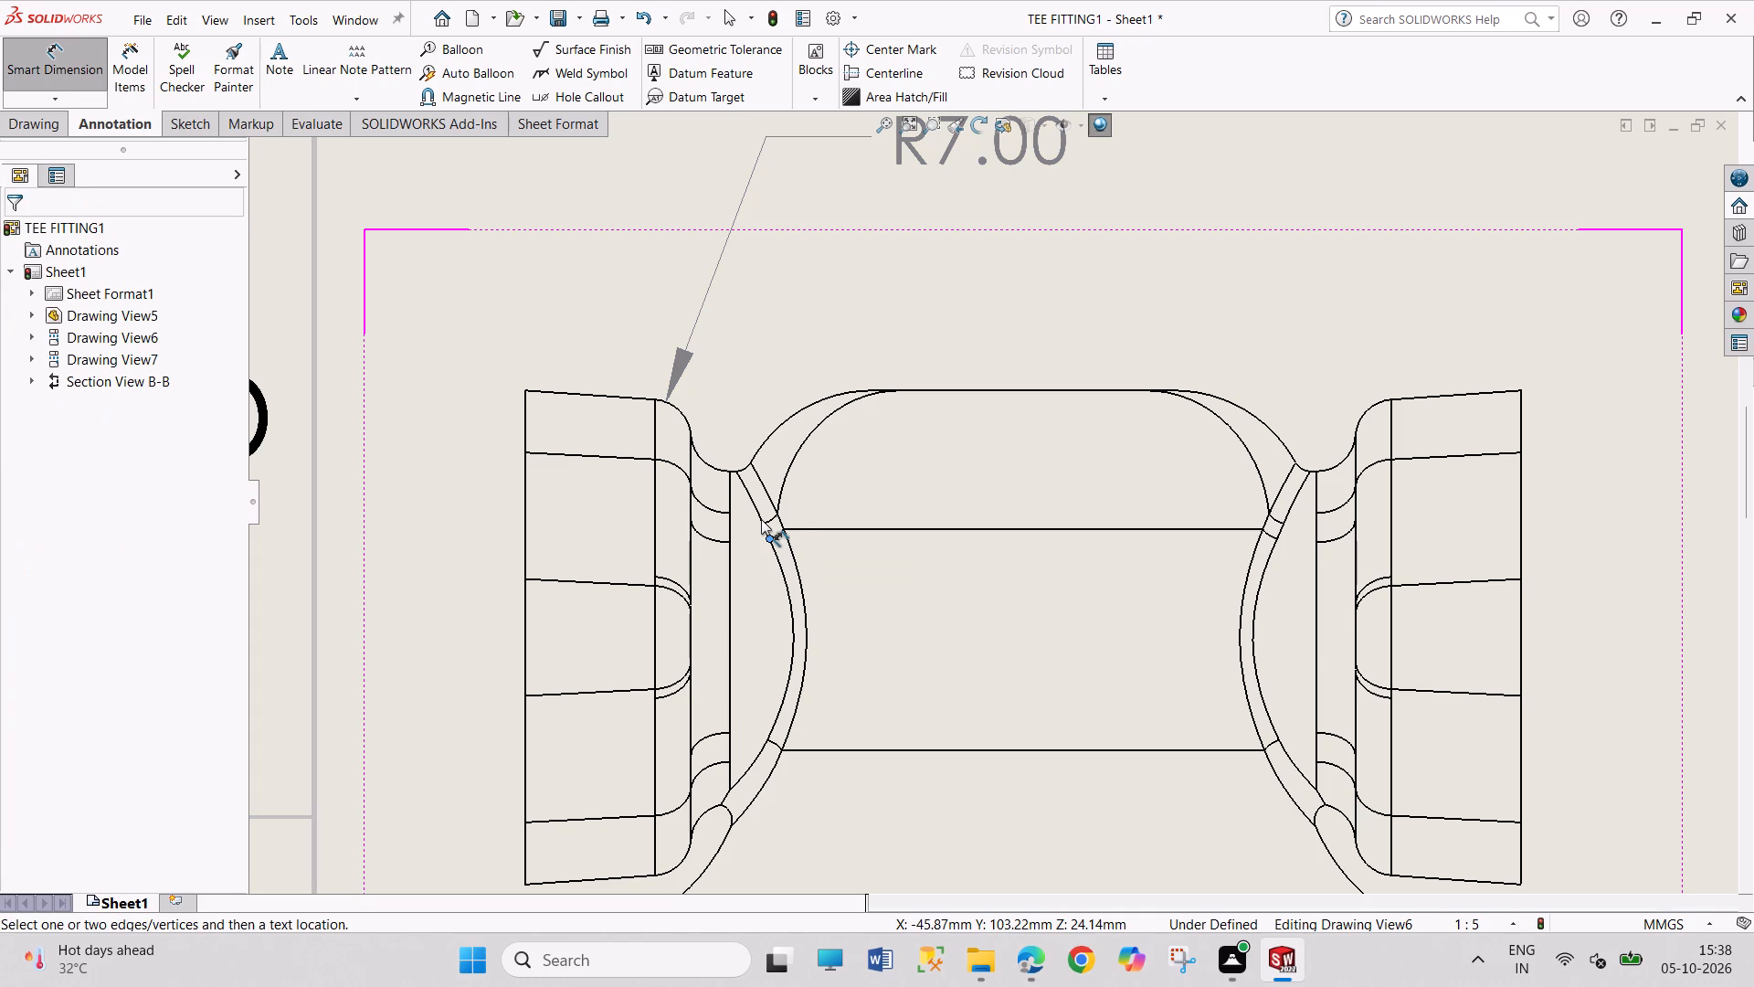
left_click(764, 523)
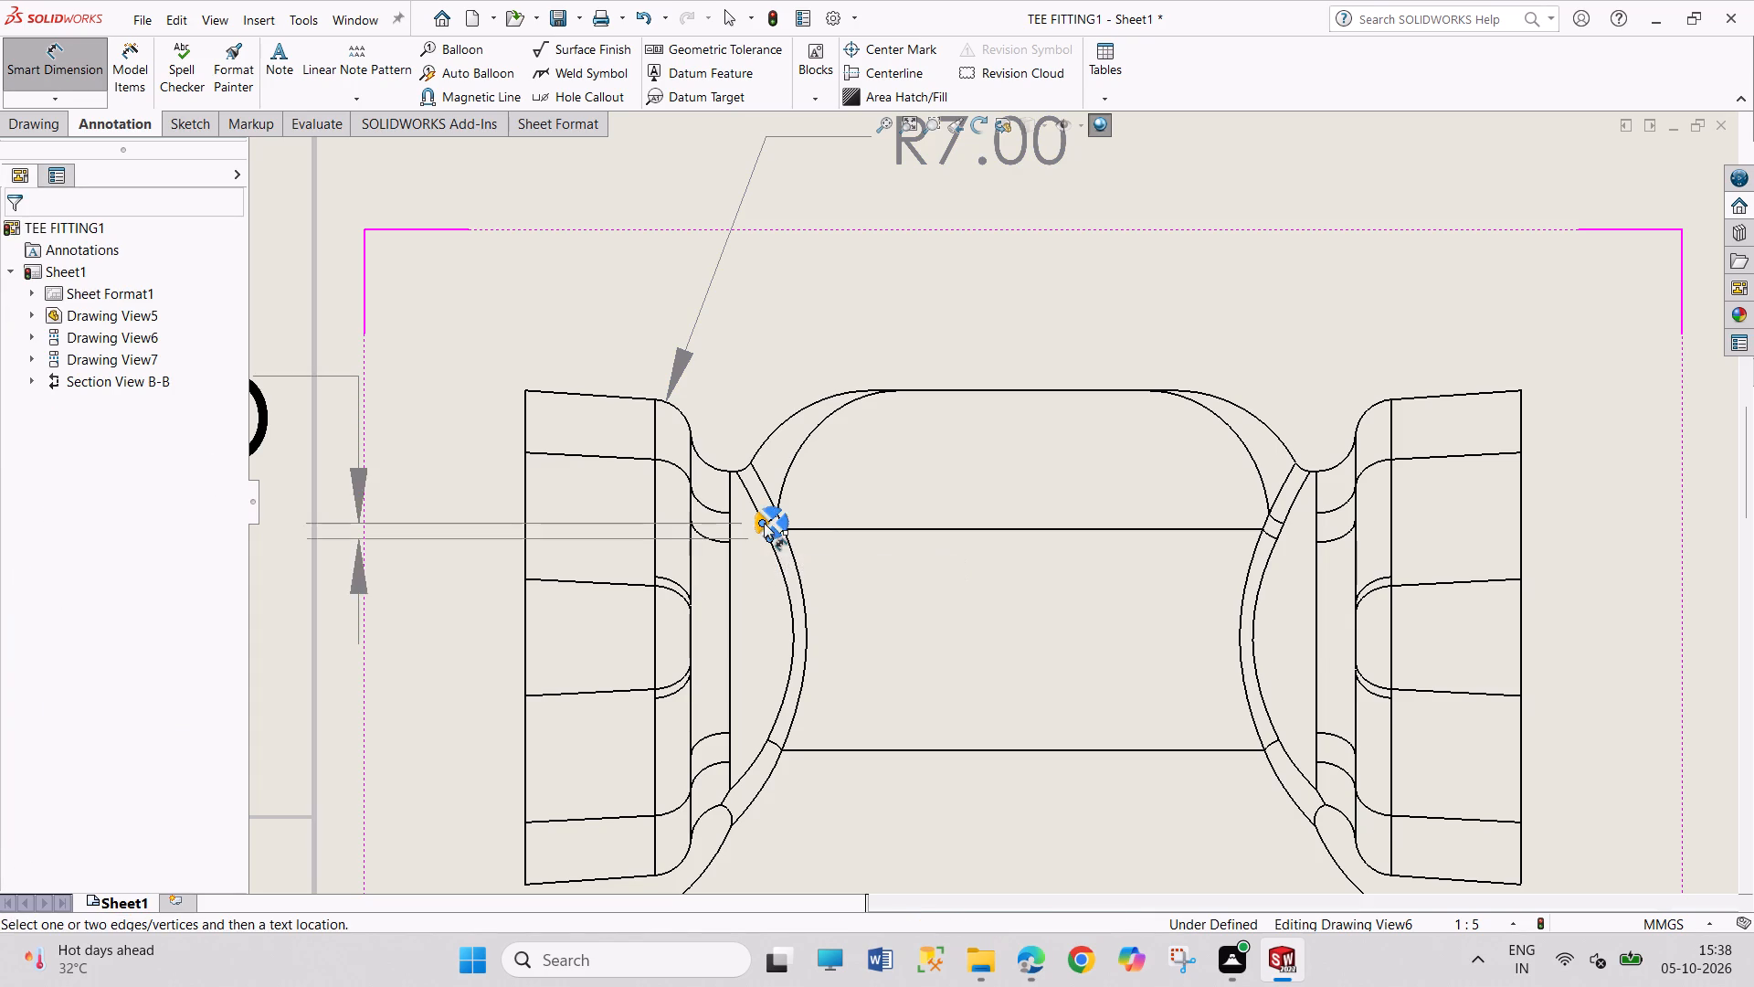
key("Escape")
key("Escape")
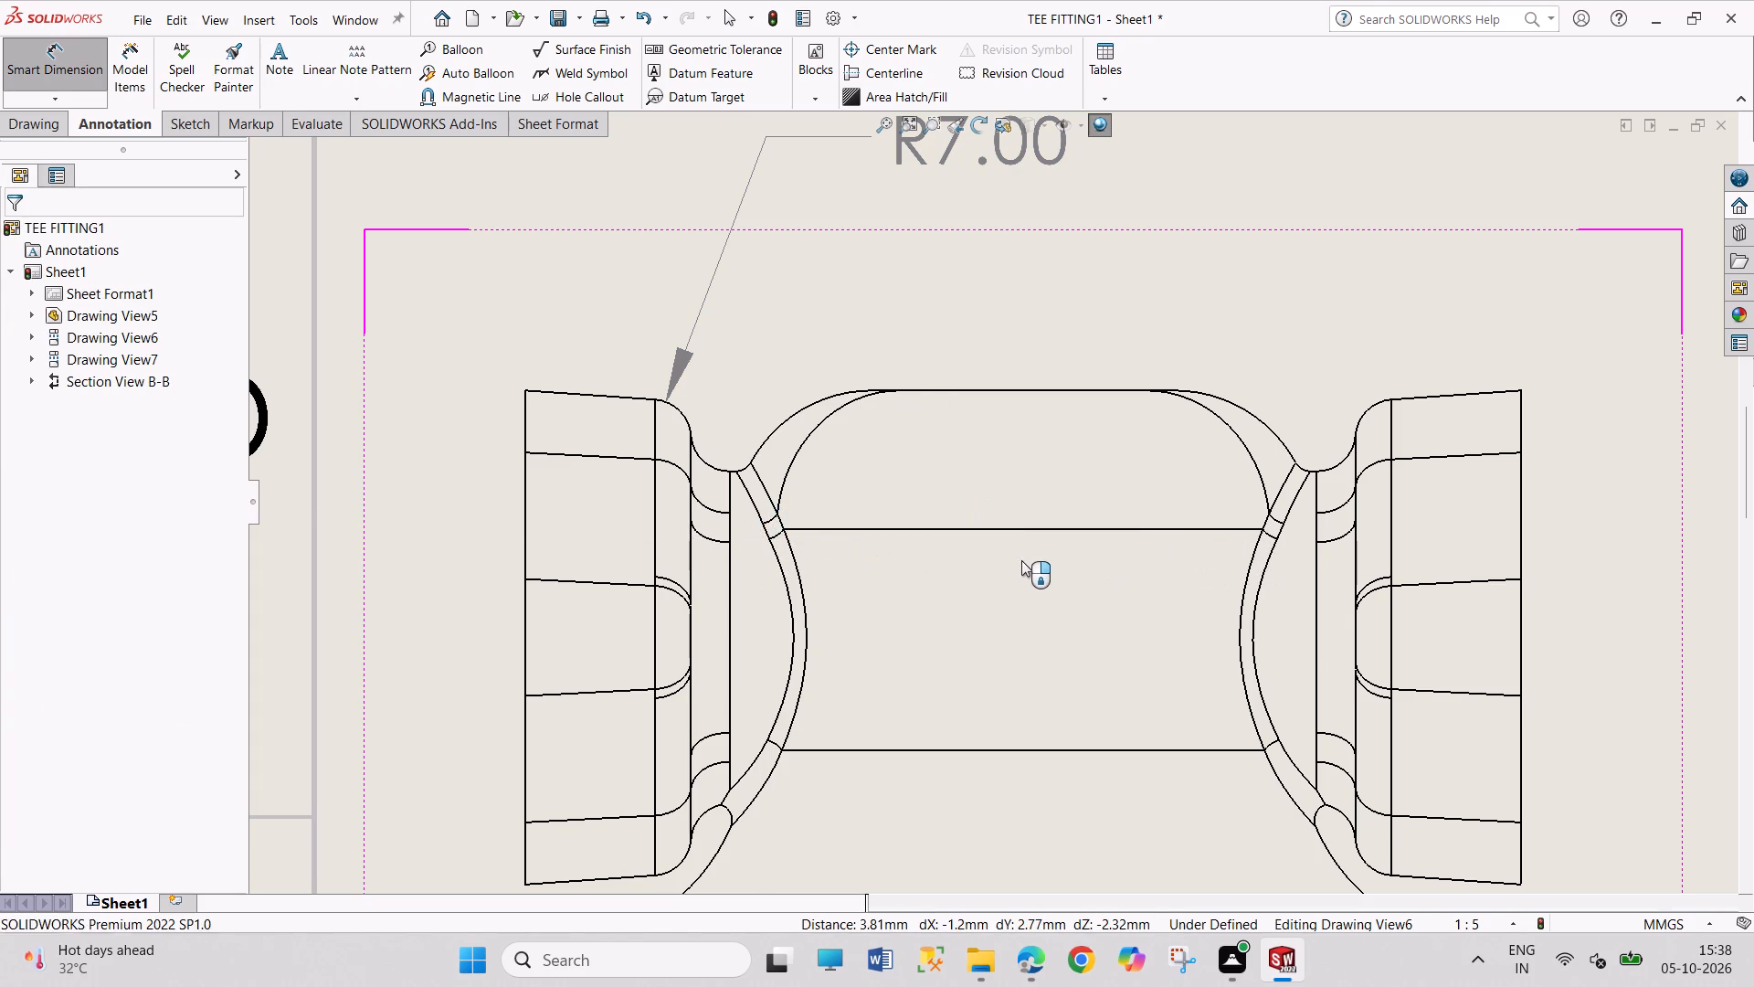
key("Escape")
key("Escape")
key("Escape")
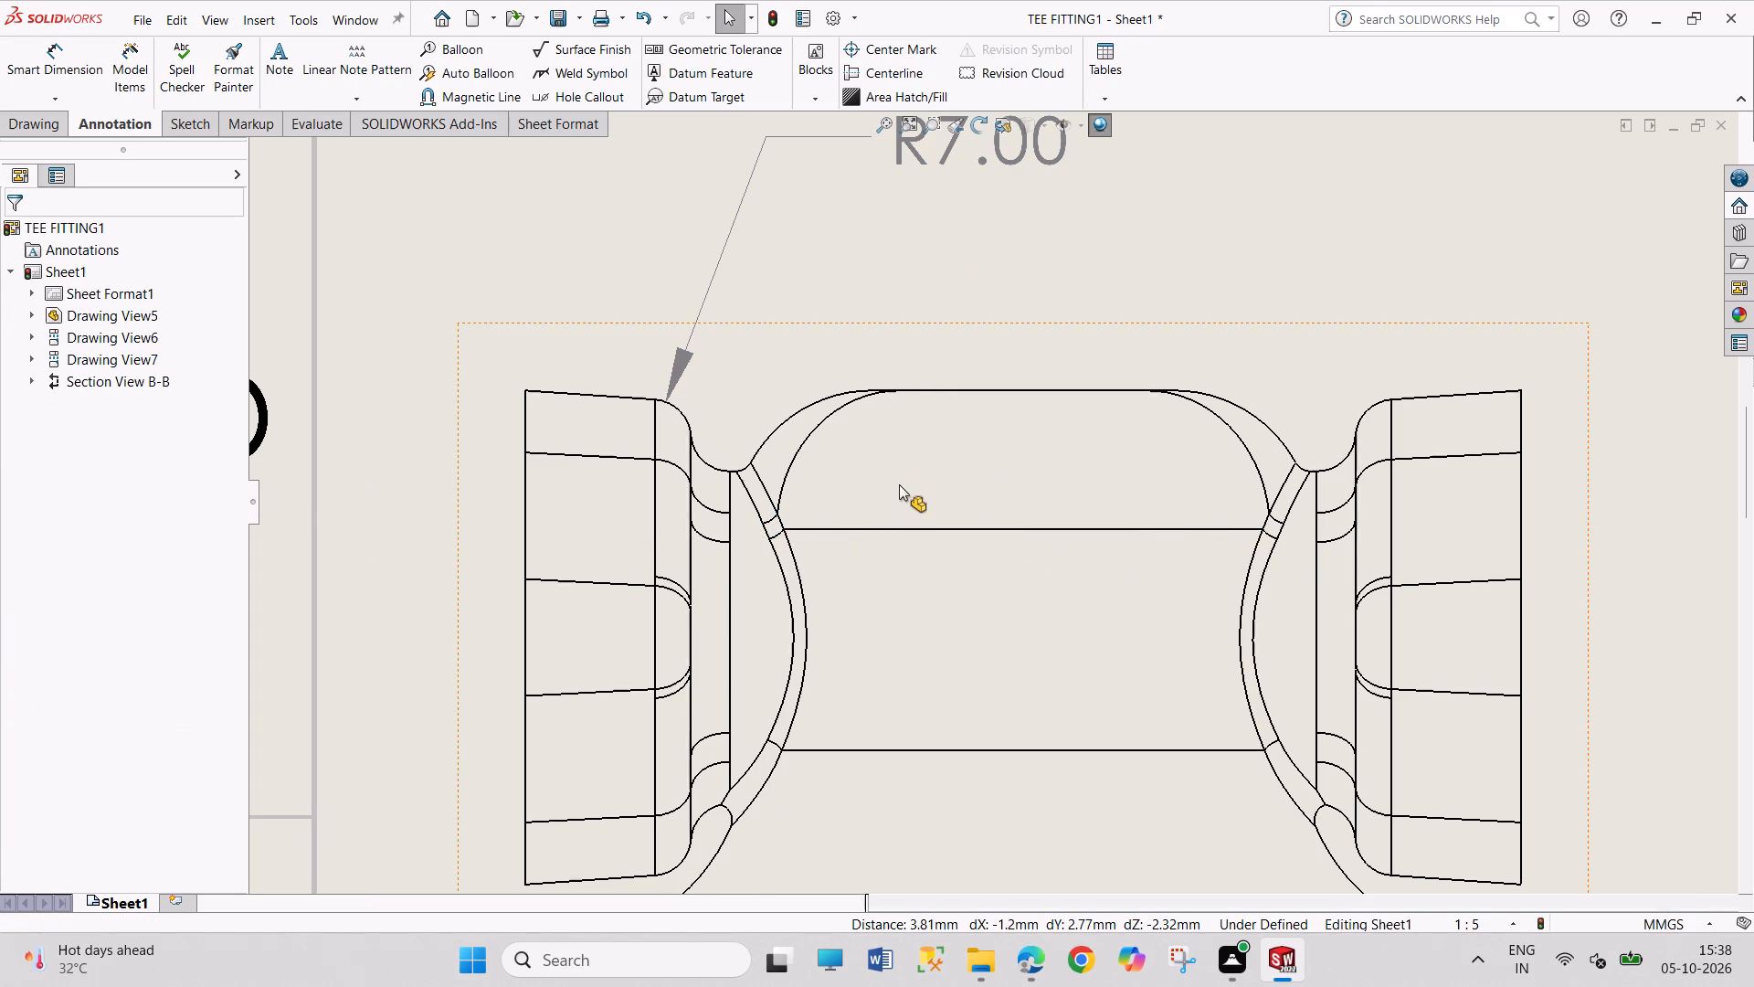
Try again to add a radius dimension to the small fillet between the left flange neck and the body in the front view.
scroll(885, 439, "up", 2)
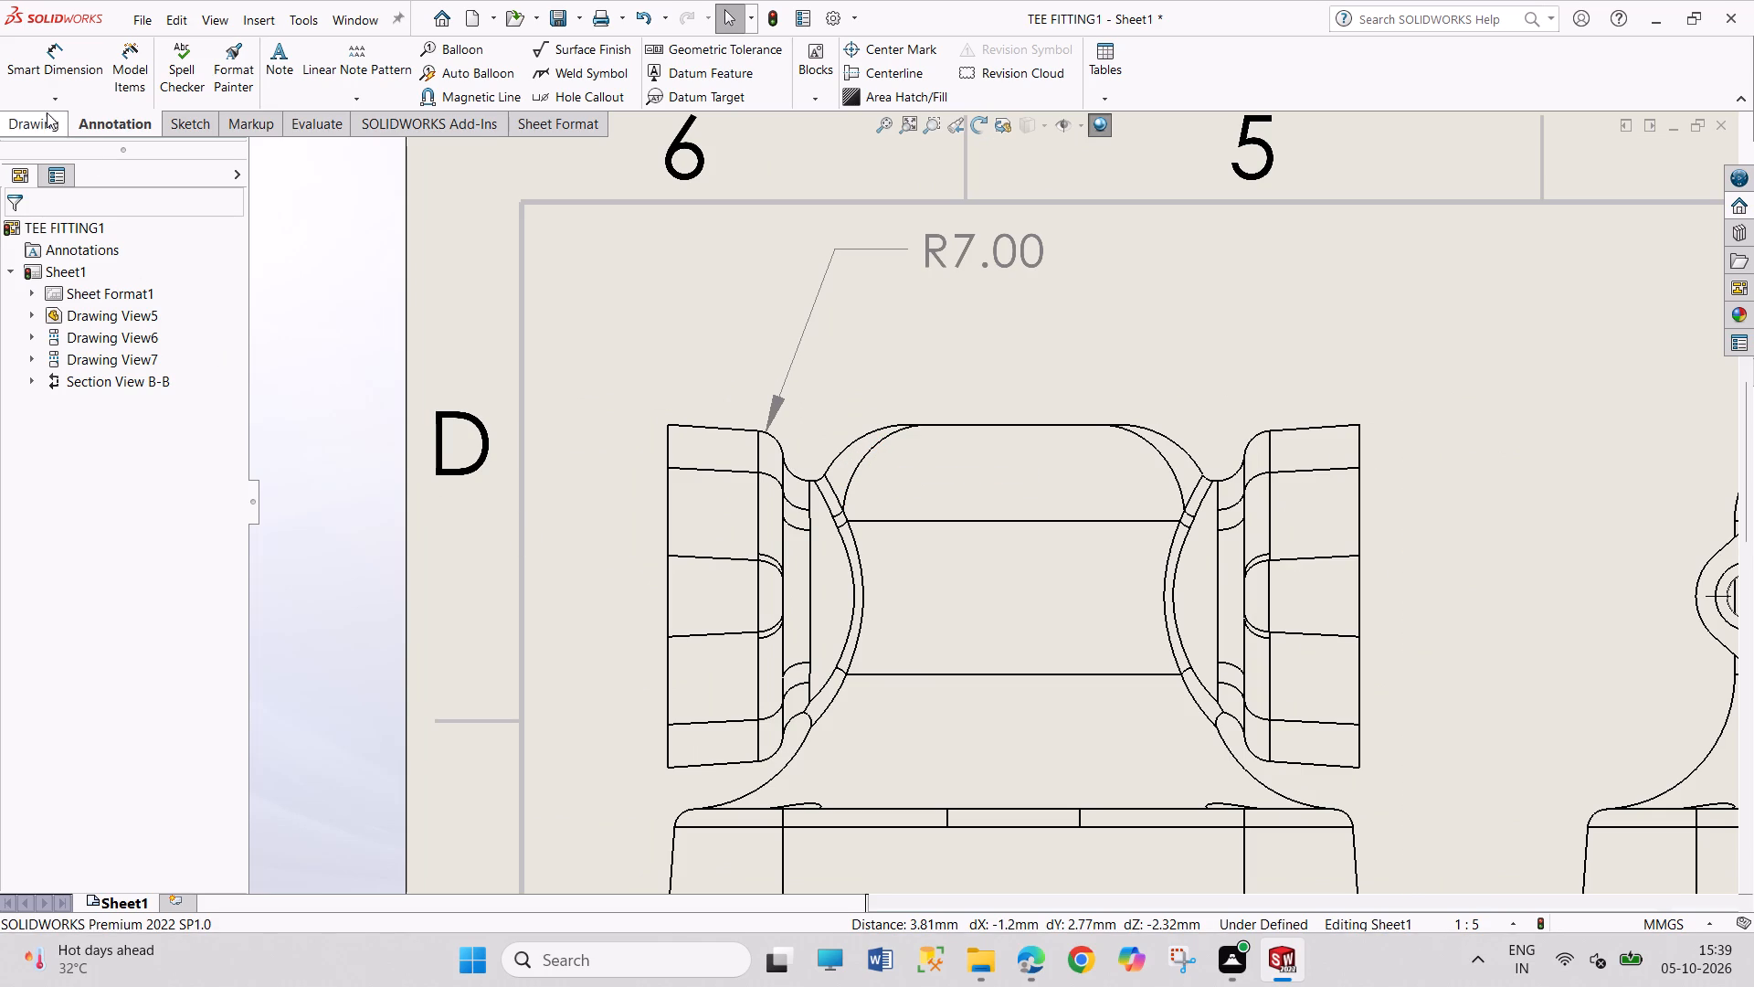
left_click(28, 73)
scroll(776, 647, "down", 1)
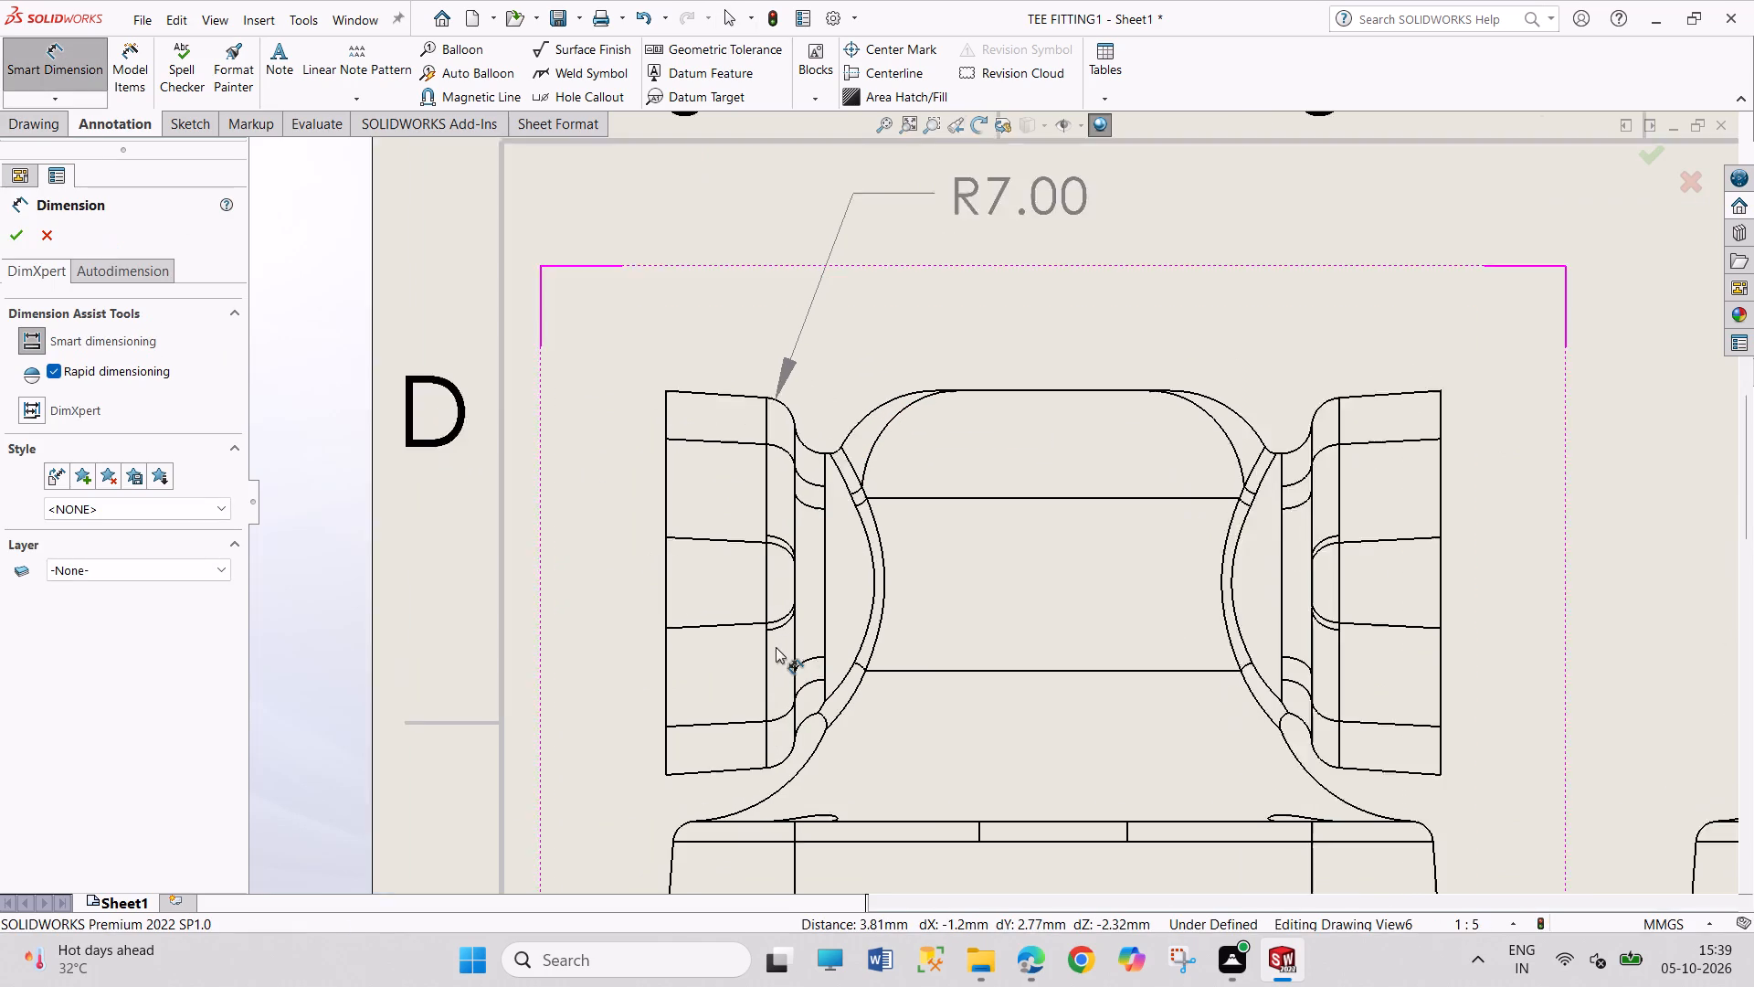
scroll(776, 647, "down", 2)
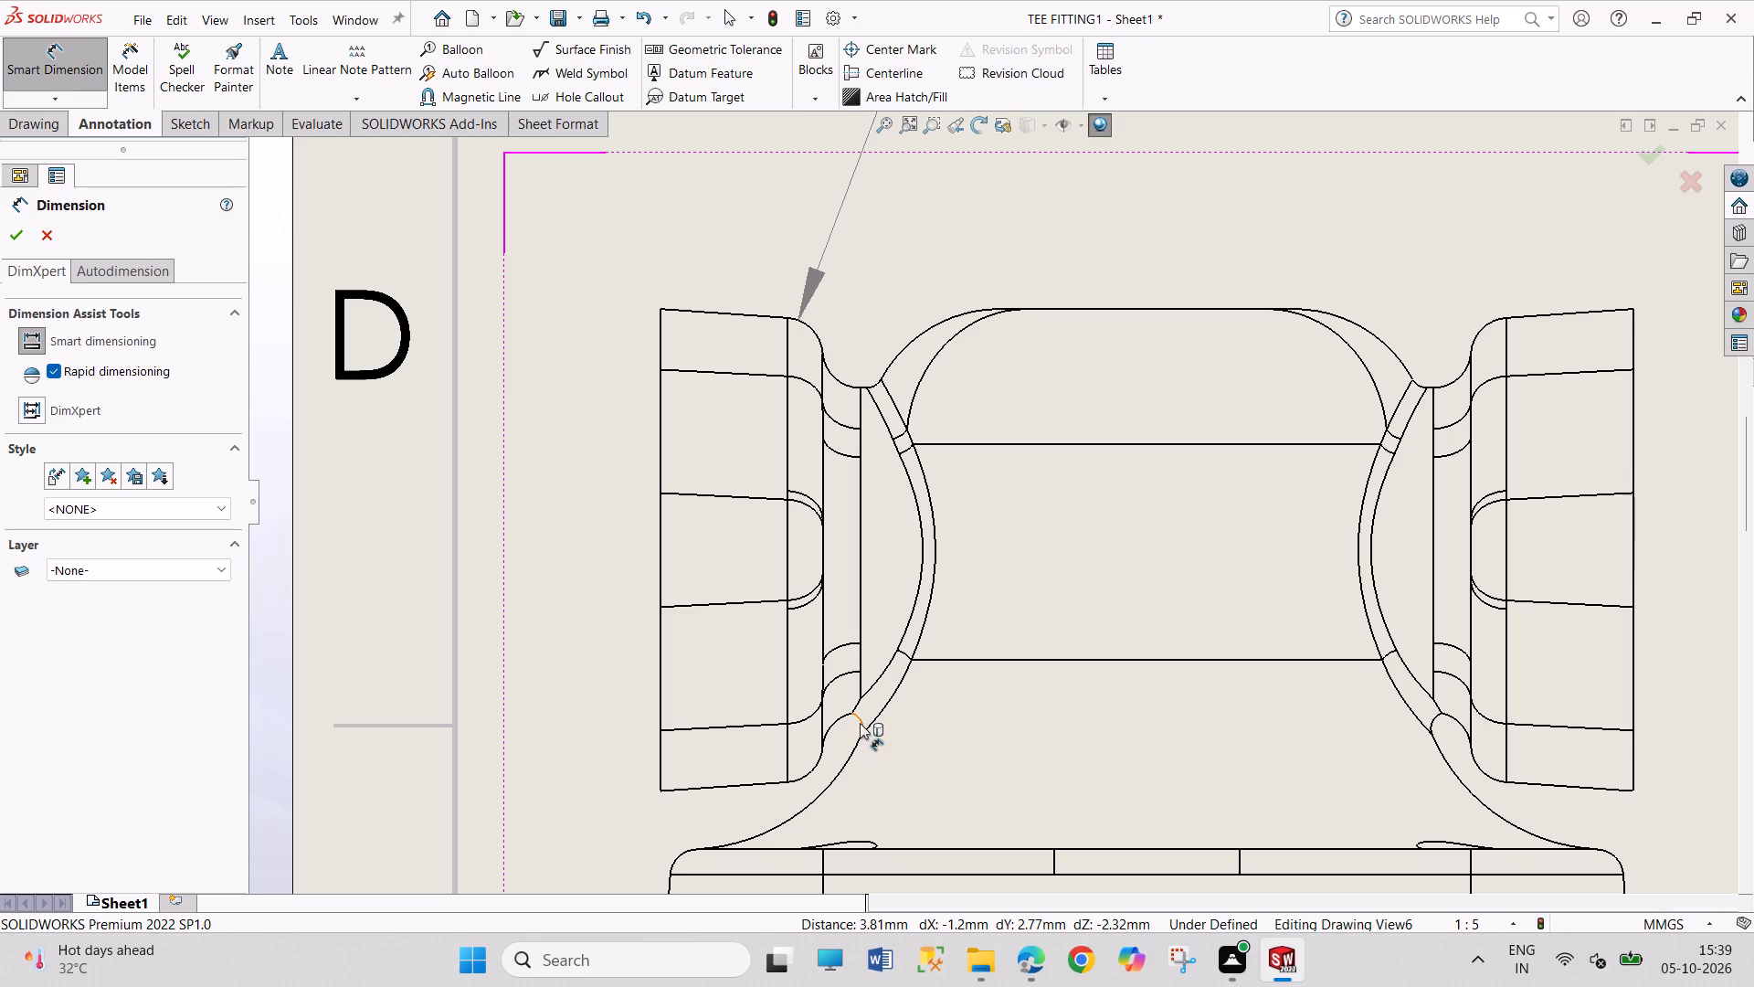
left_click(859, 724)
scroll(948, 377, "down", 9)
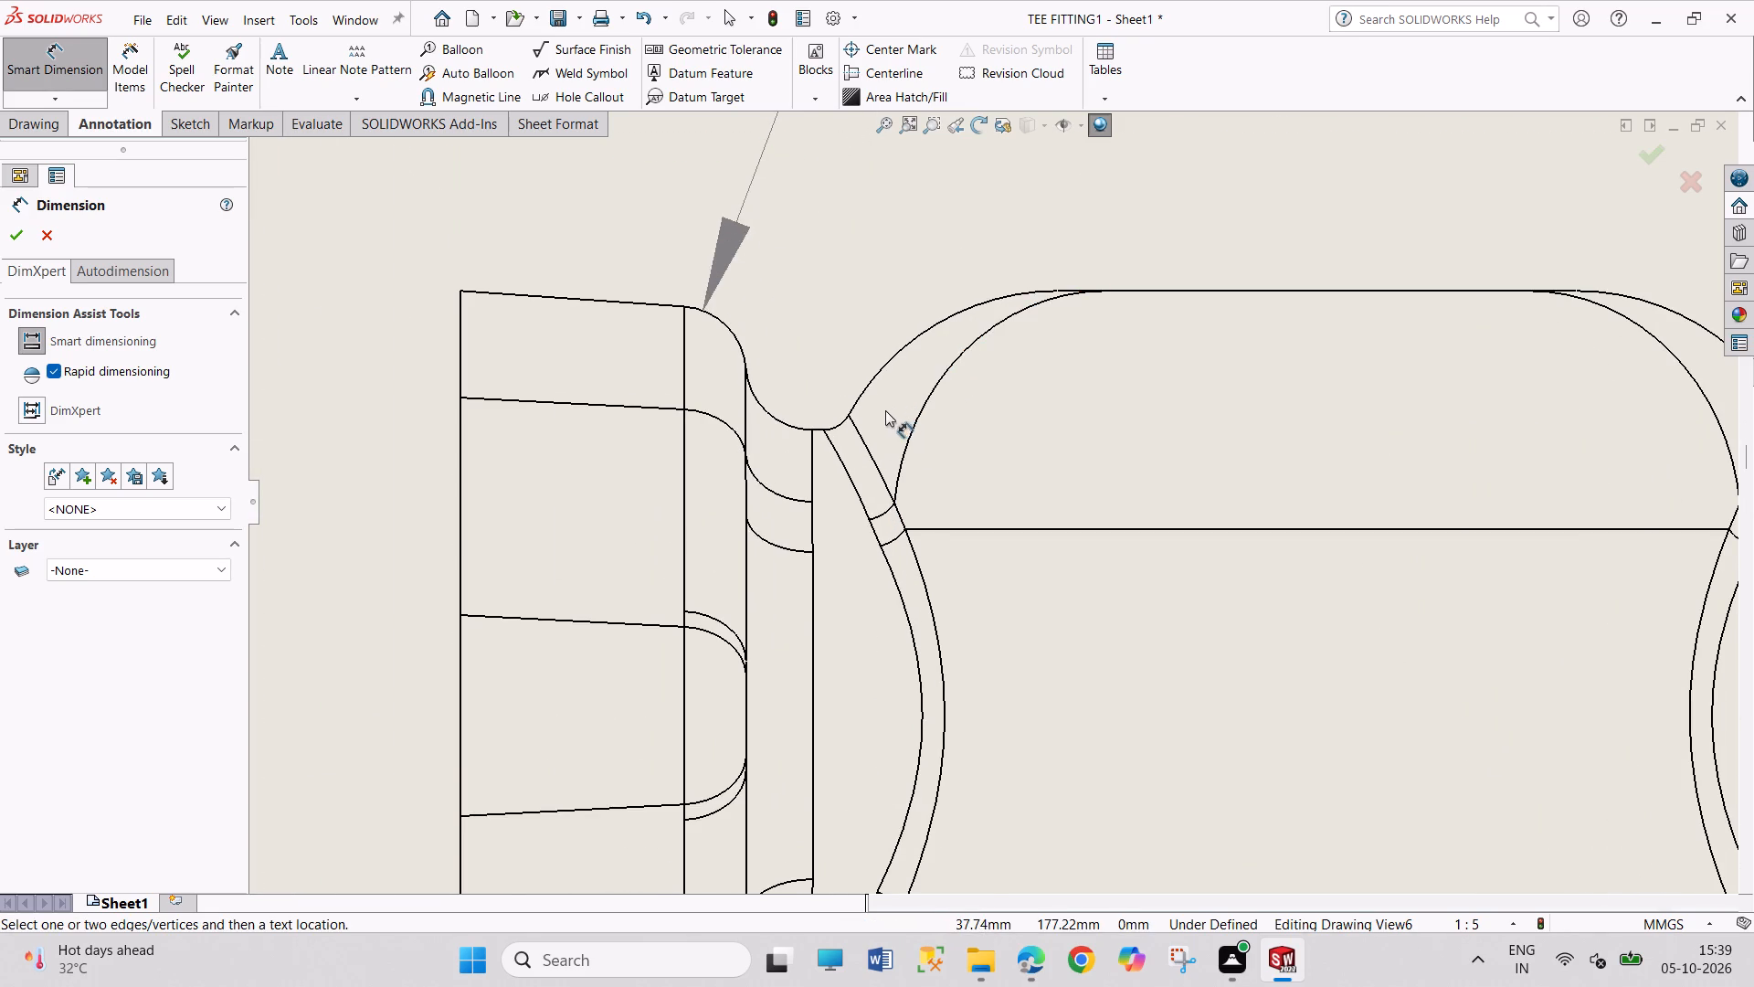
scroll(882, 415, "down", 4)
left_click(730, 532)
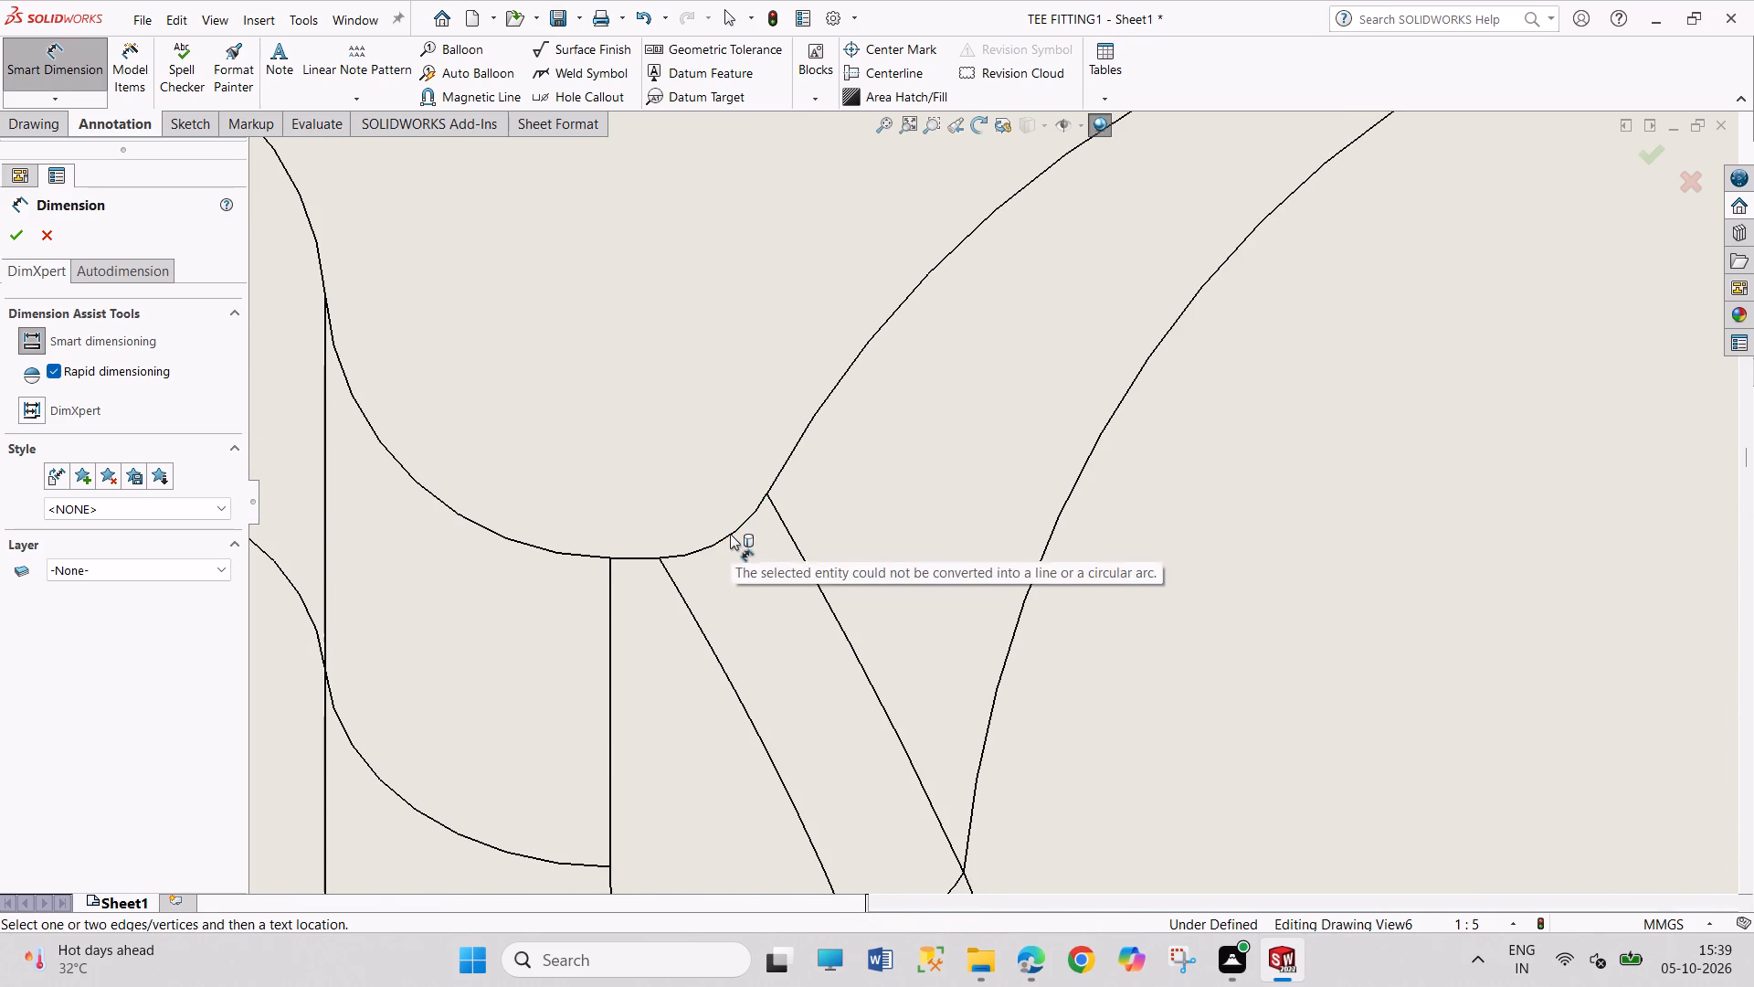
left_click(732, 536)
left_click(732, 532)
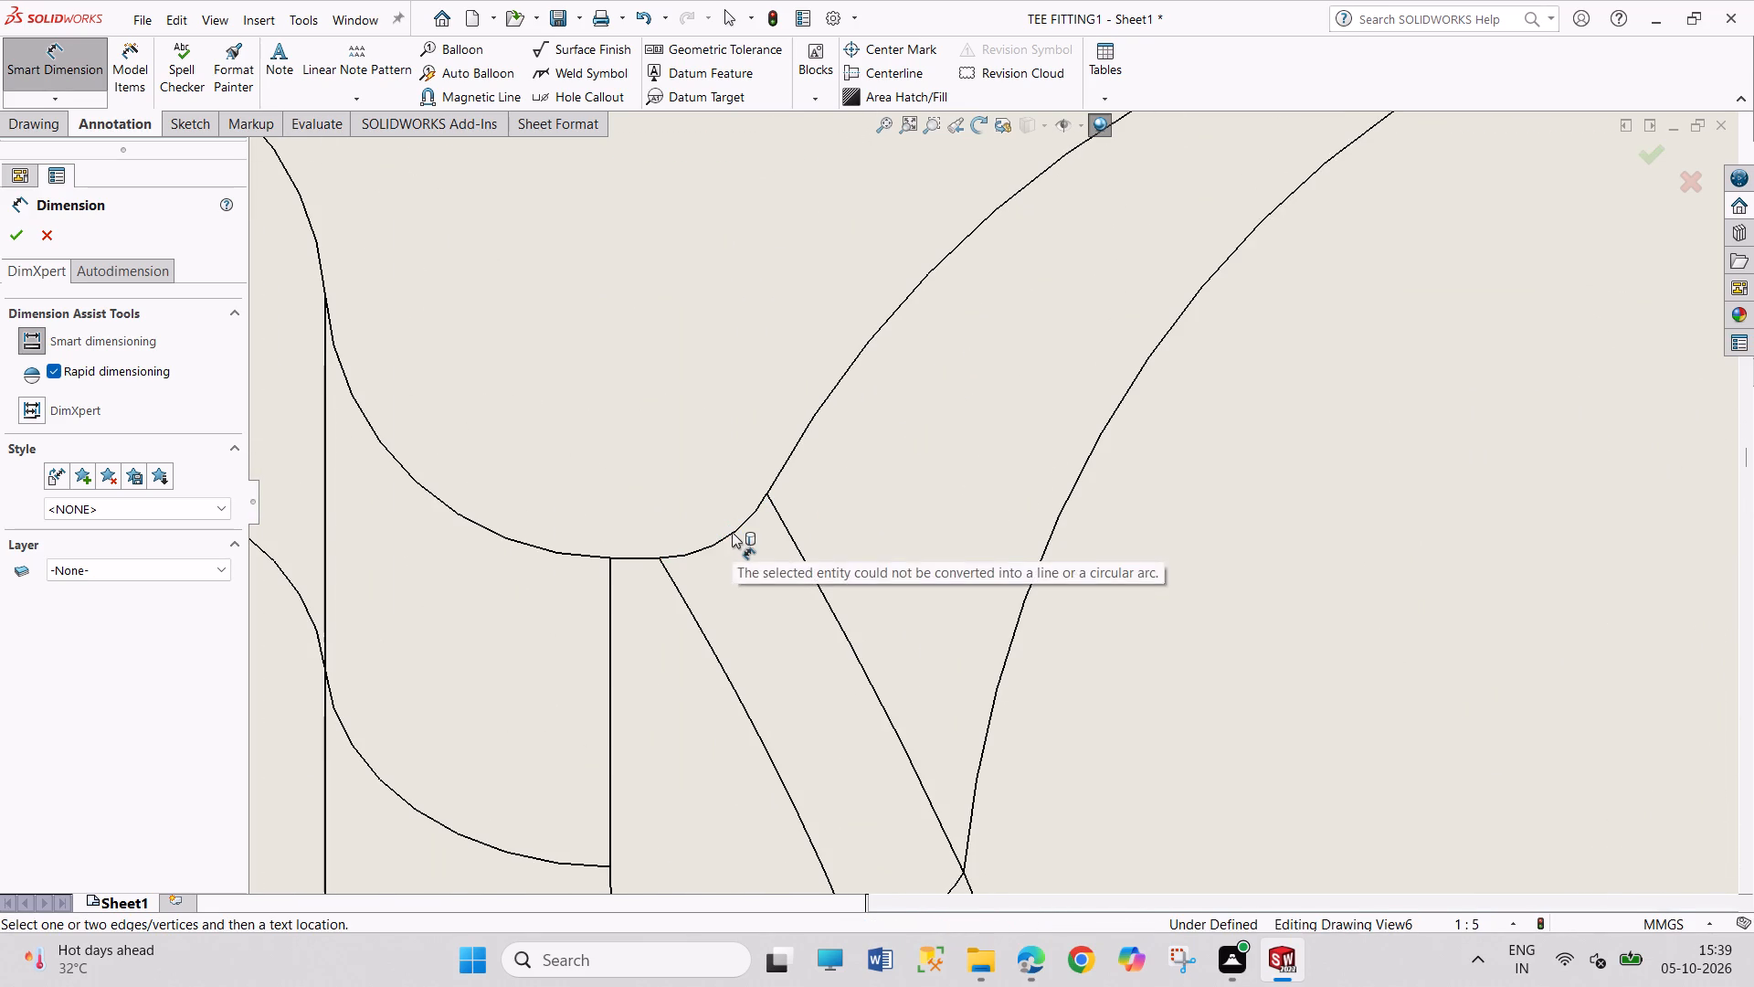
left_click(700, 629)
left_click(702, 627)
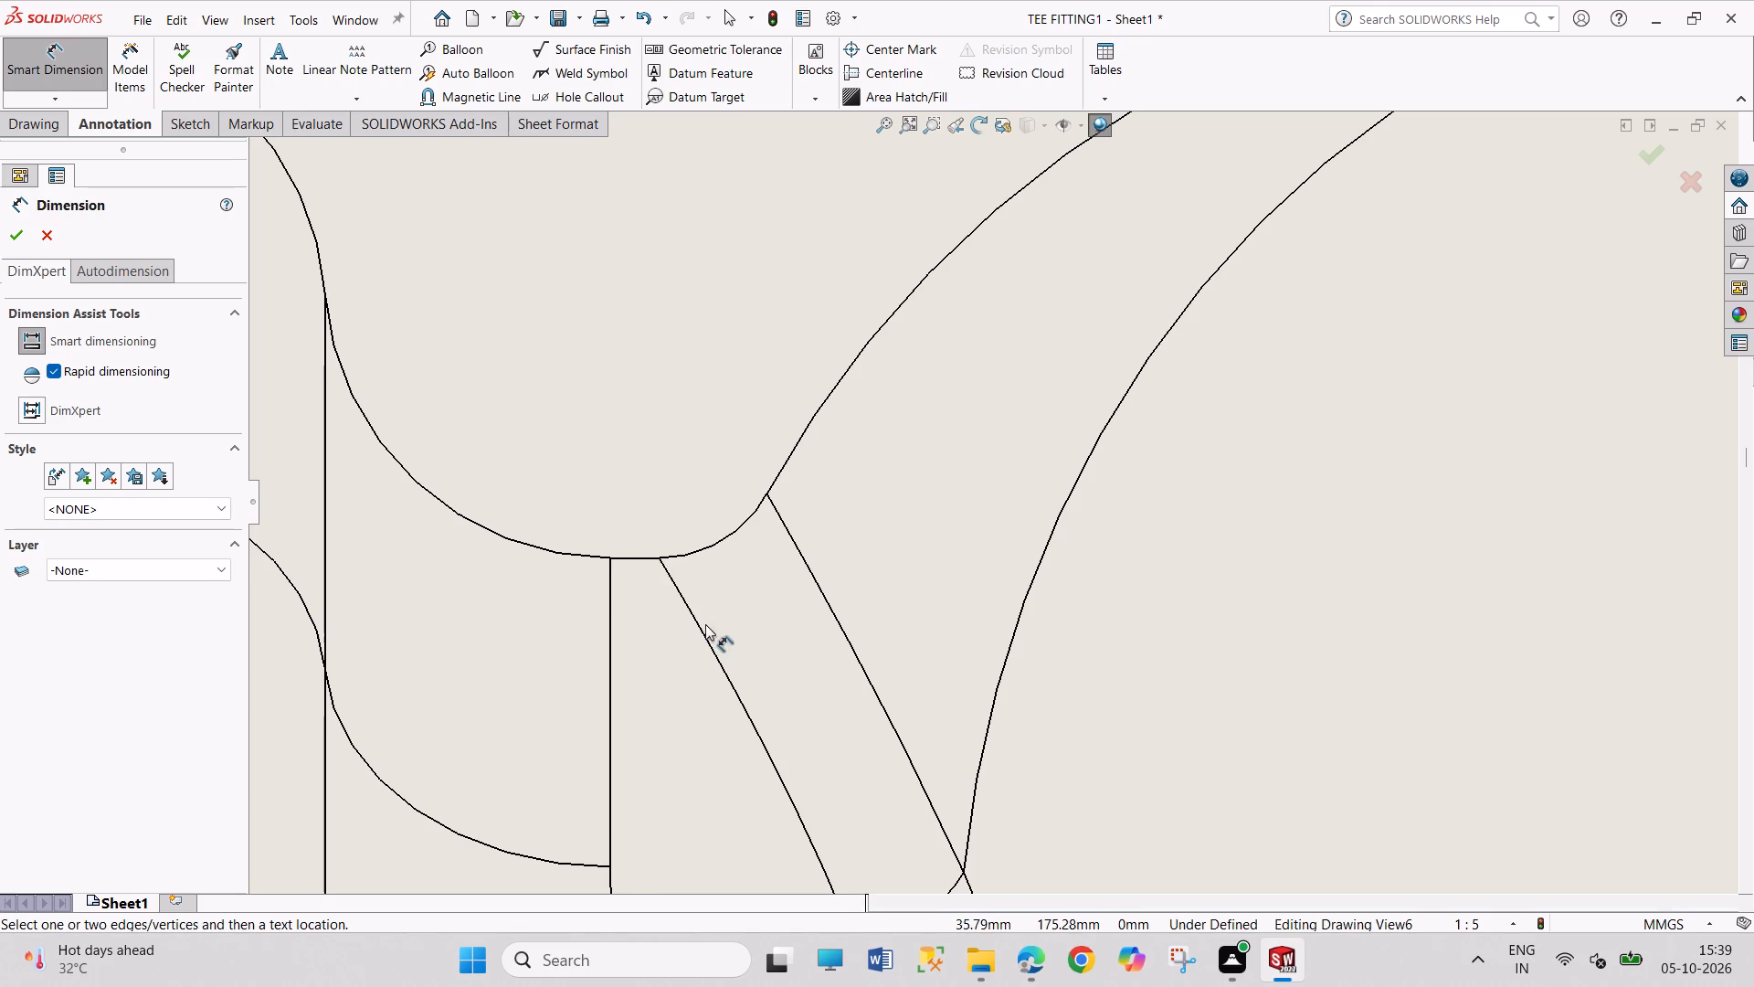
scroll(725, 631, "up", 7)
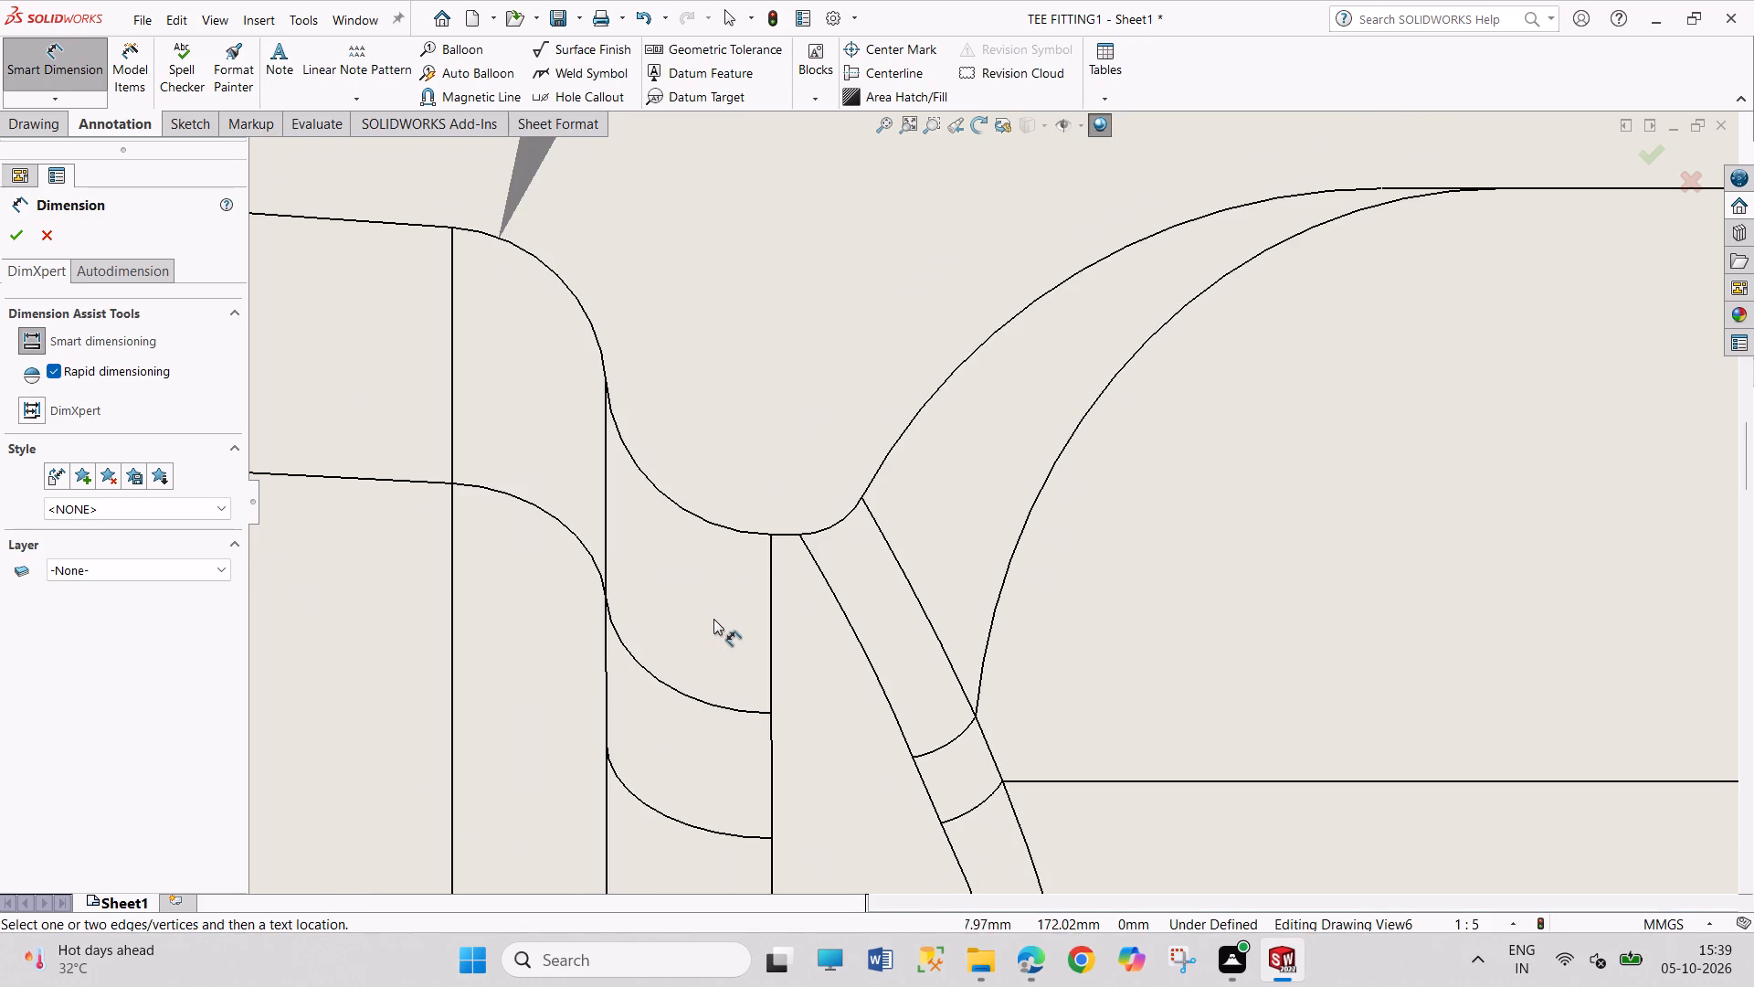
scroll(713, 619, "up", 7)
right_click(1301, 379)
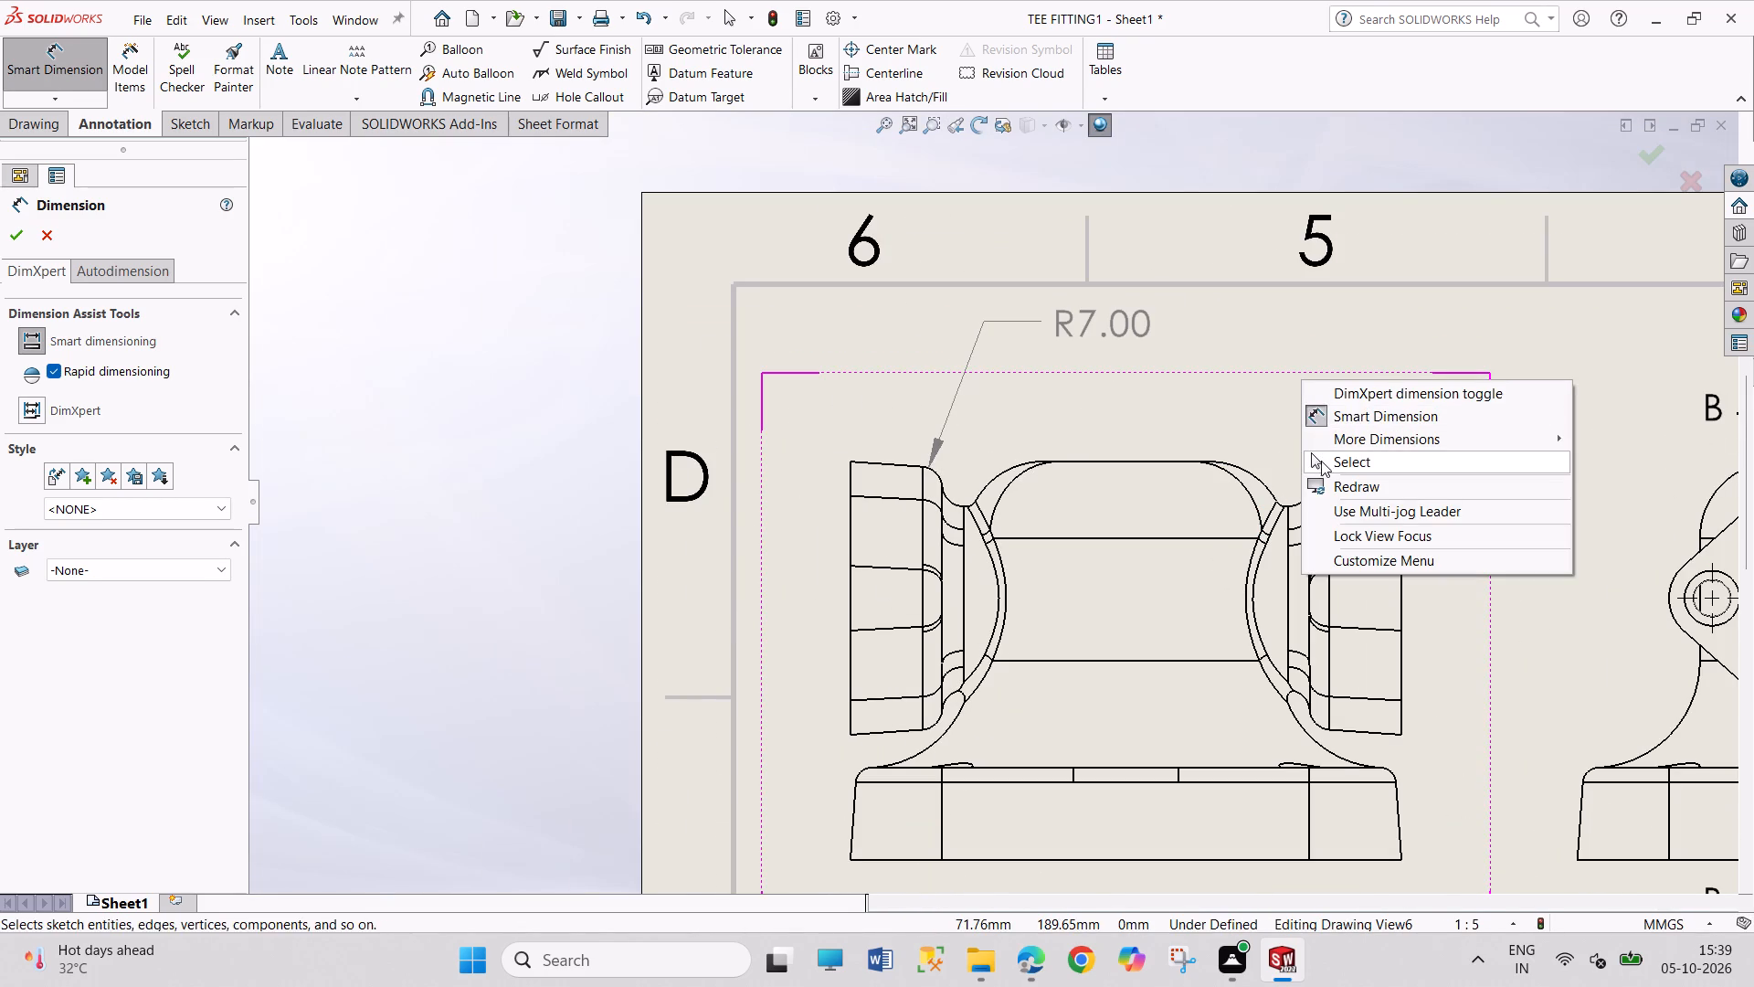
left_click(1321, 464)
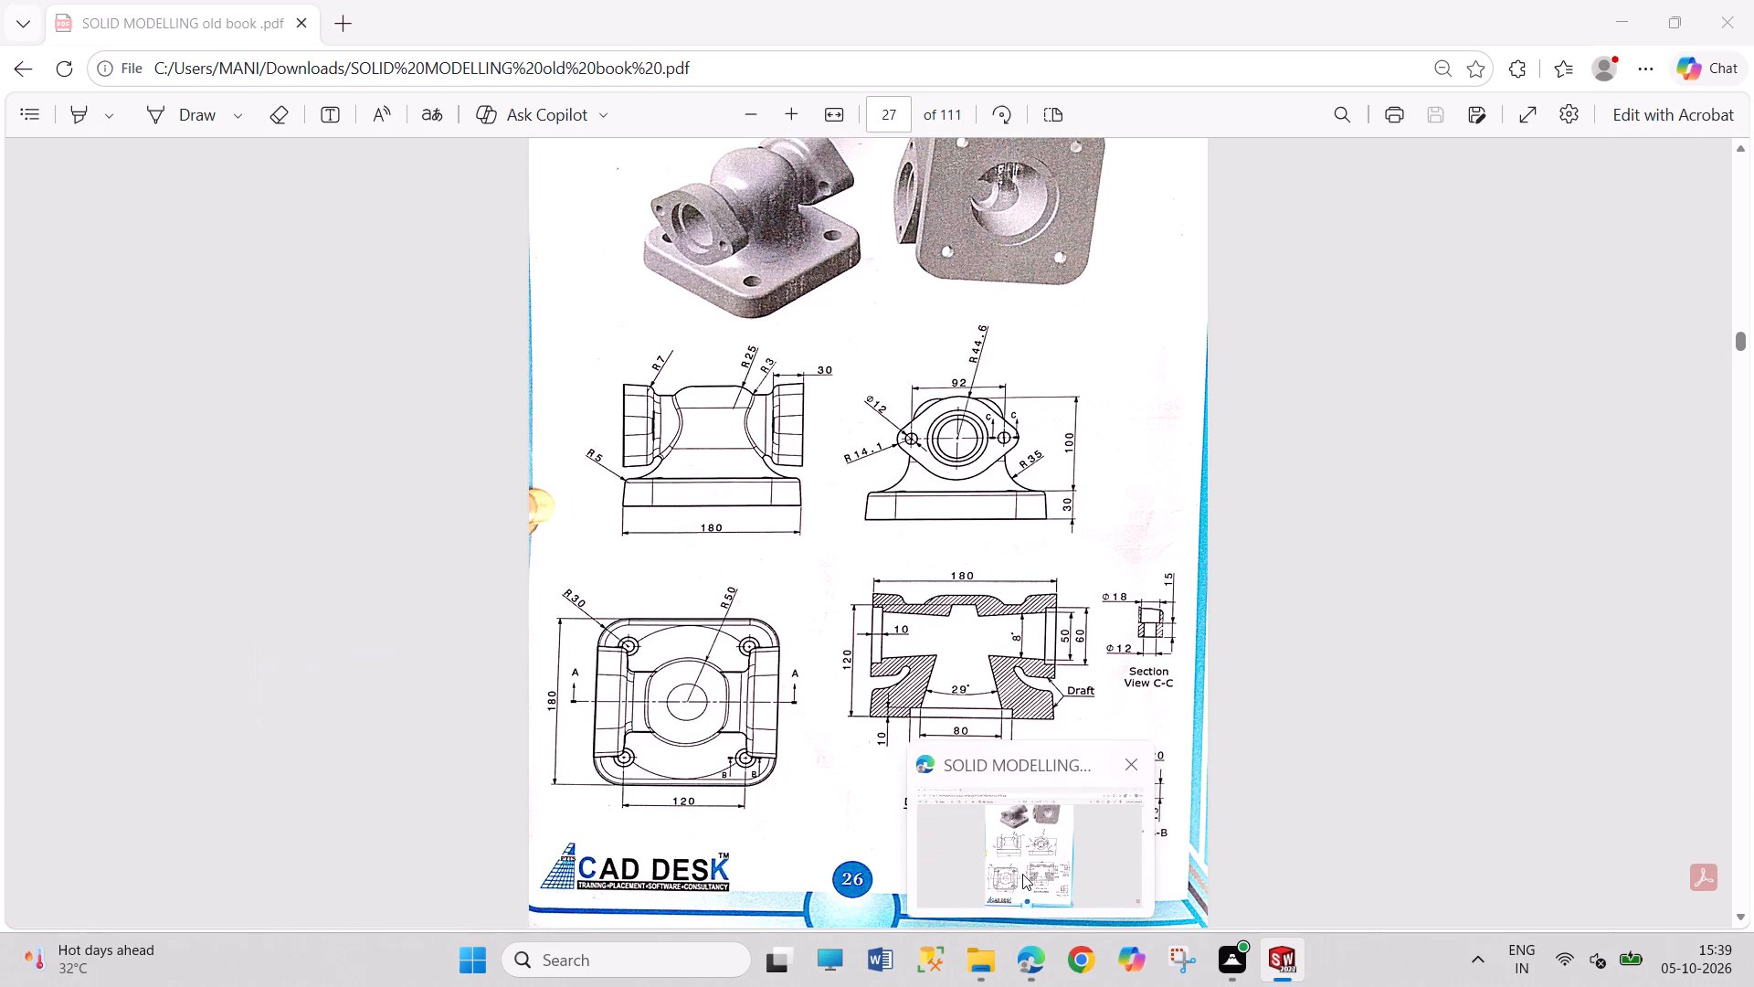
Add a true radius dimension to the body's inner upper arc near the right flange in the front view, placing its text above the right flange.
scroll(1463, 532, "down", 4)
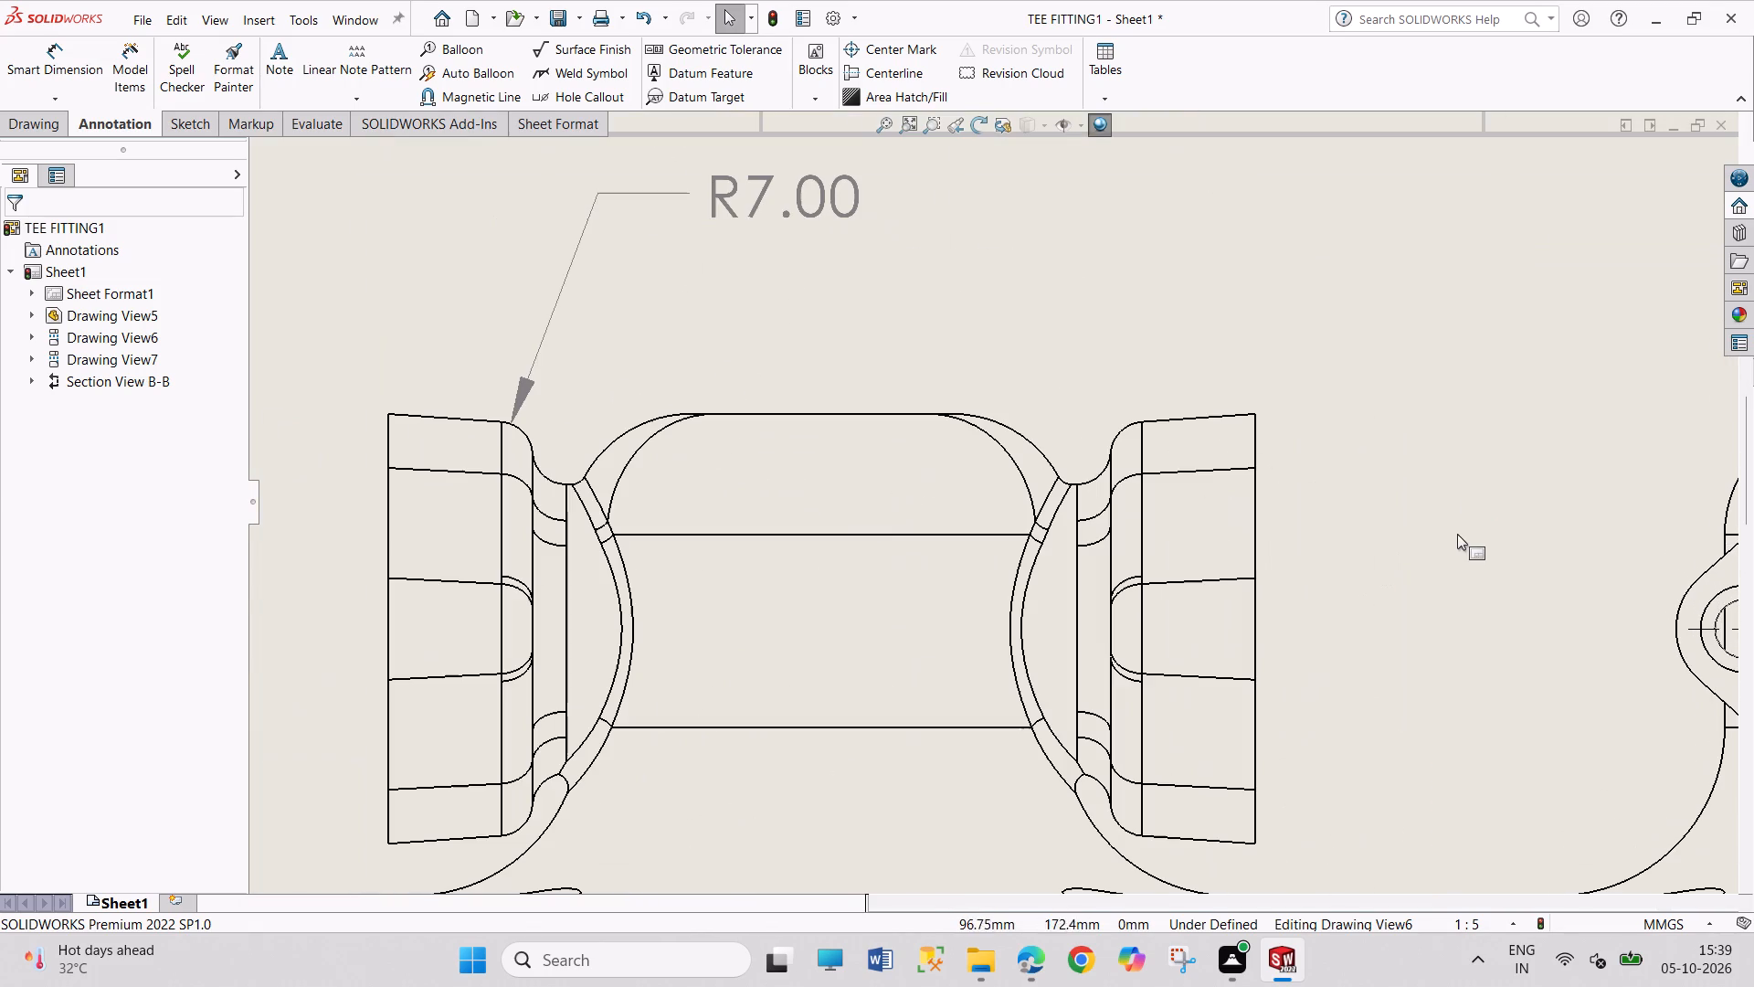
left_click(62, 76)
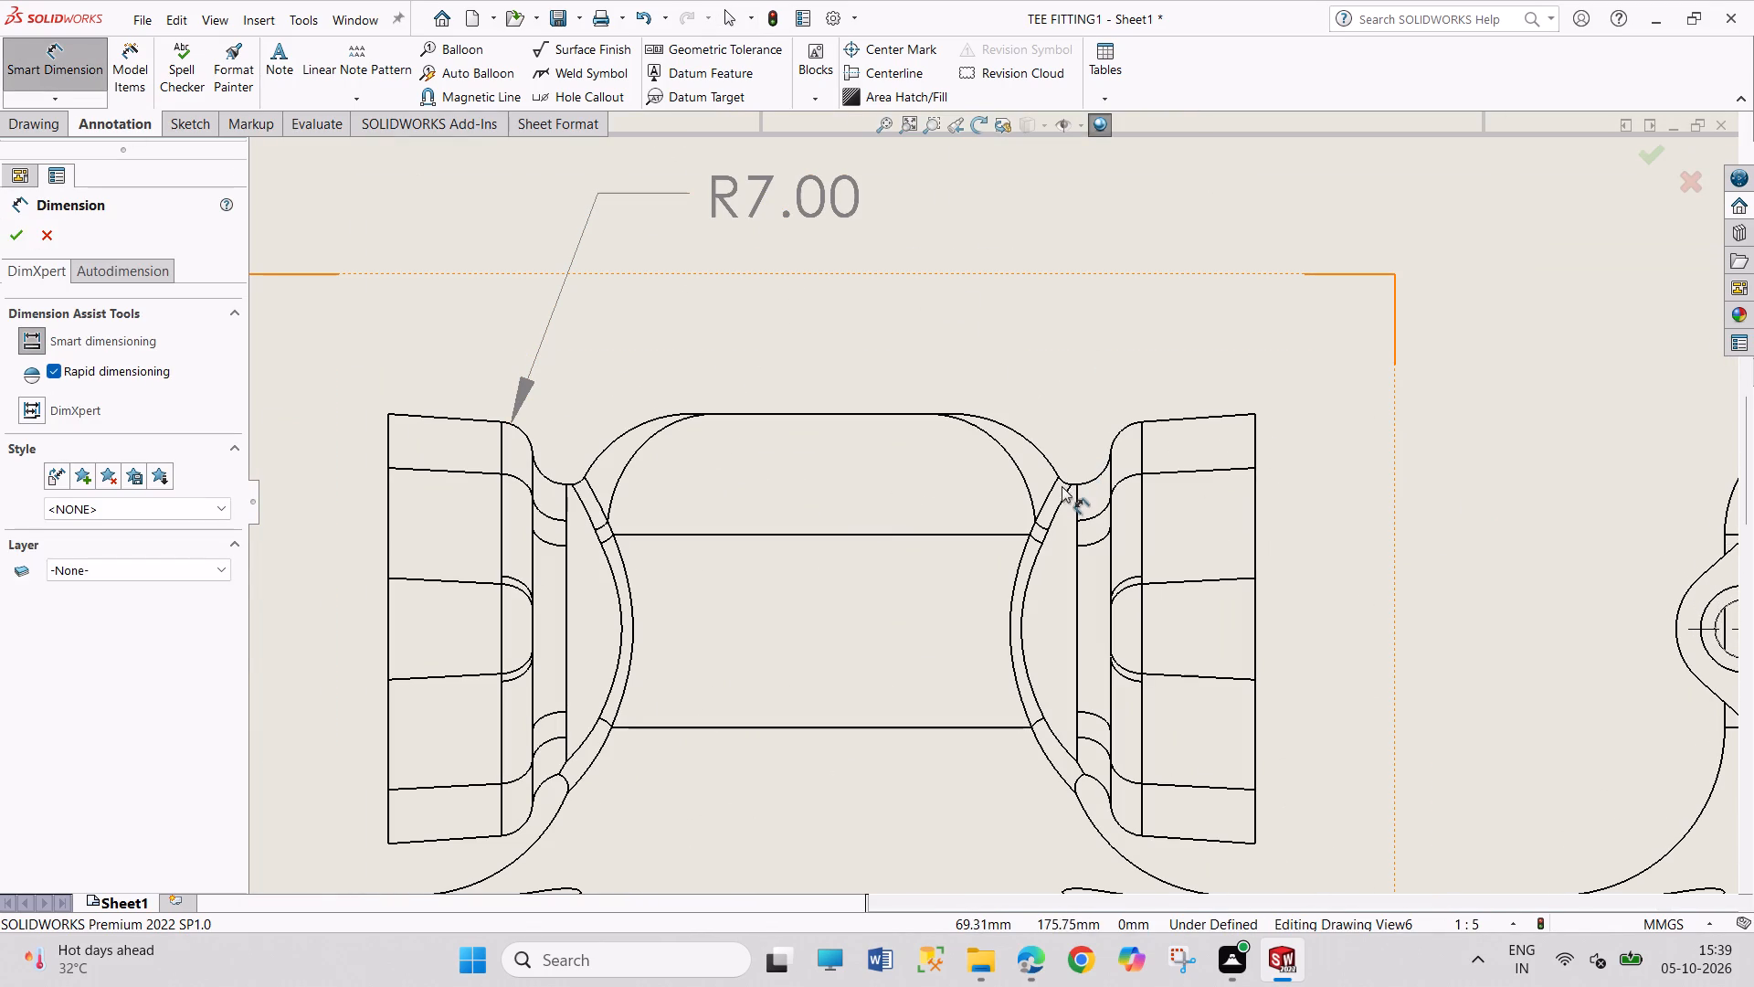
scroll(1072, 485, "down", 10)
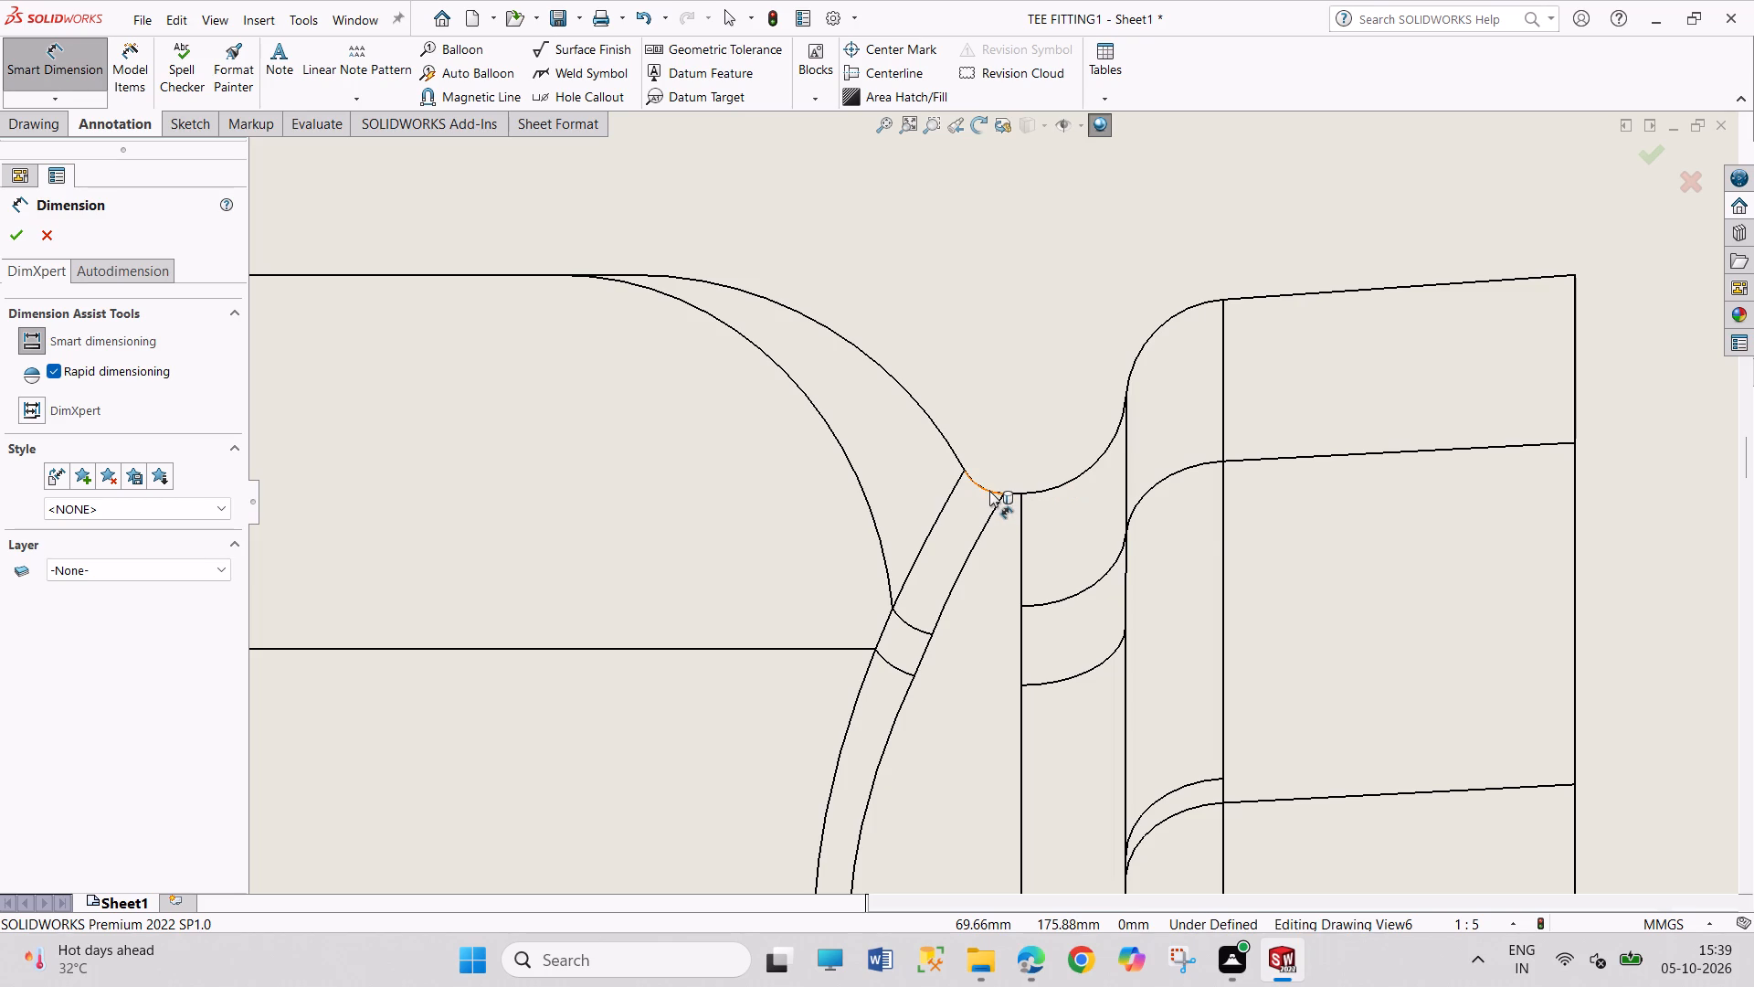
left_click(989, 491)
left_click(990, 490)
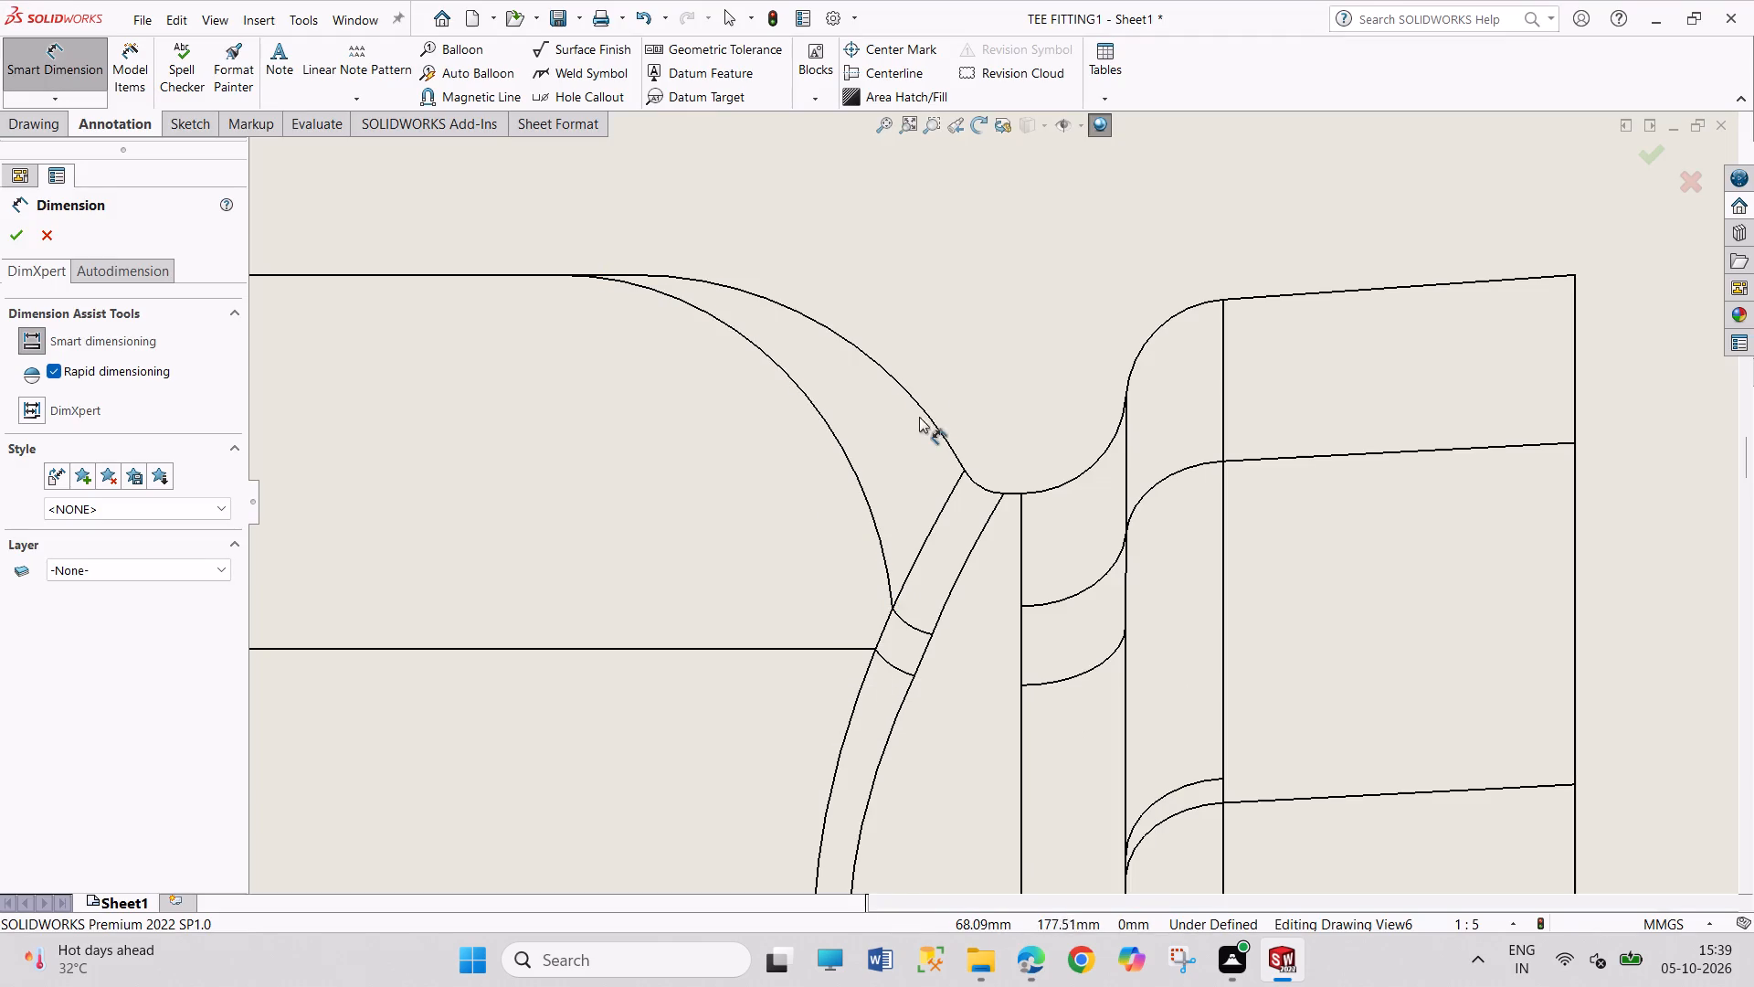
left_click(912, 398)
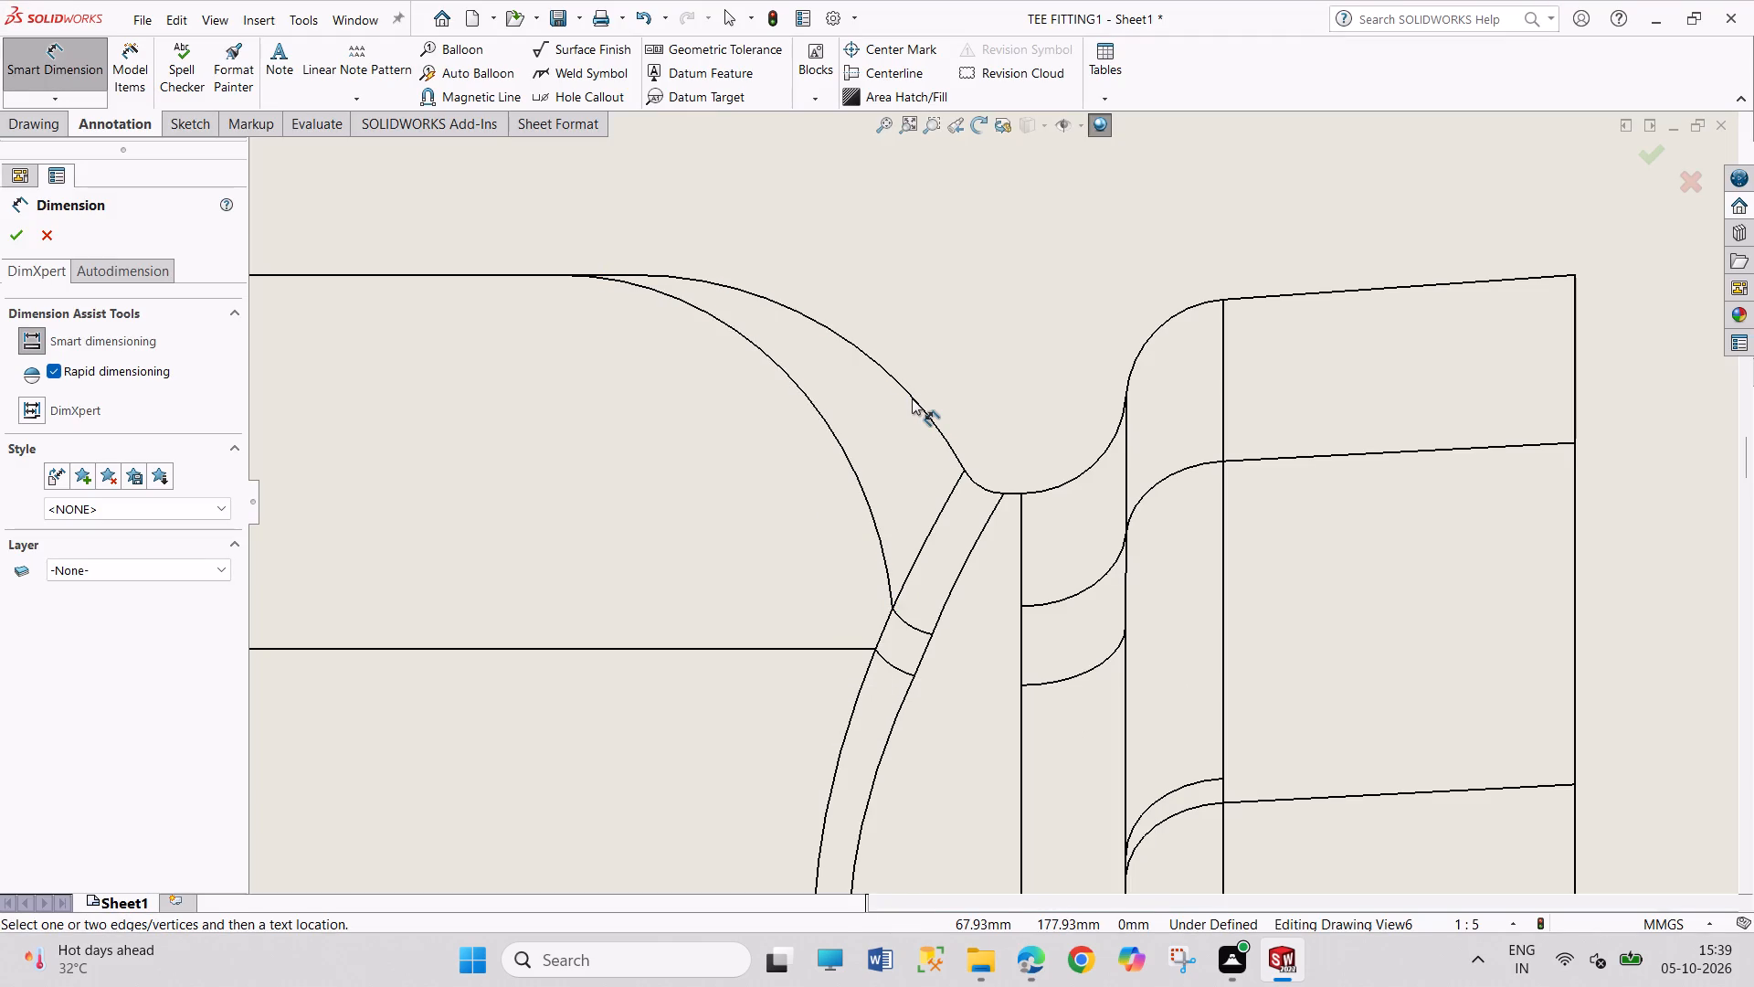
left_click(912, 395)
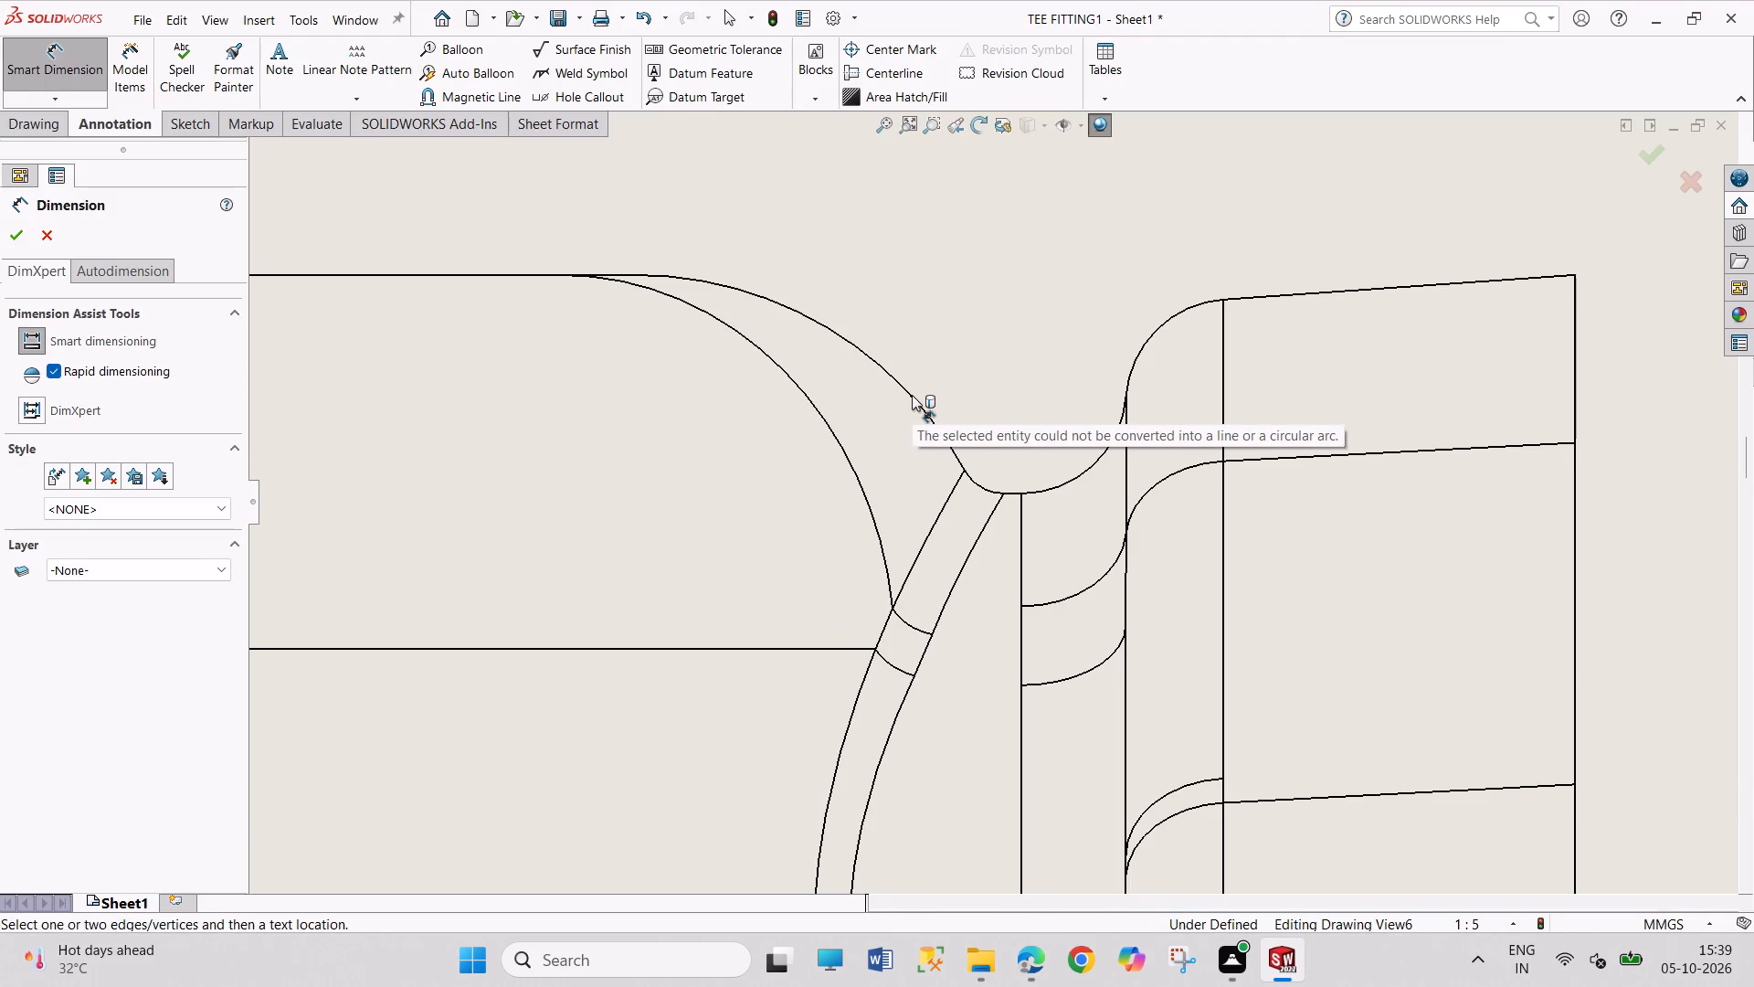
left_click(840, 449)
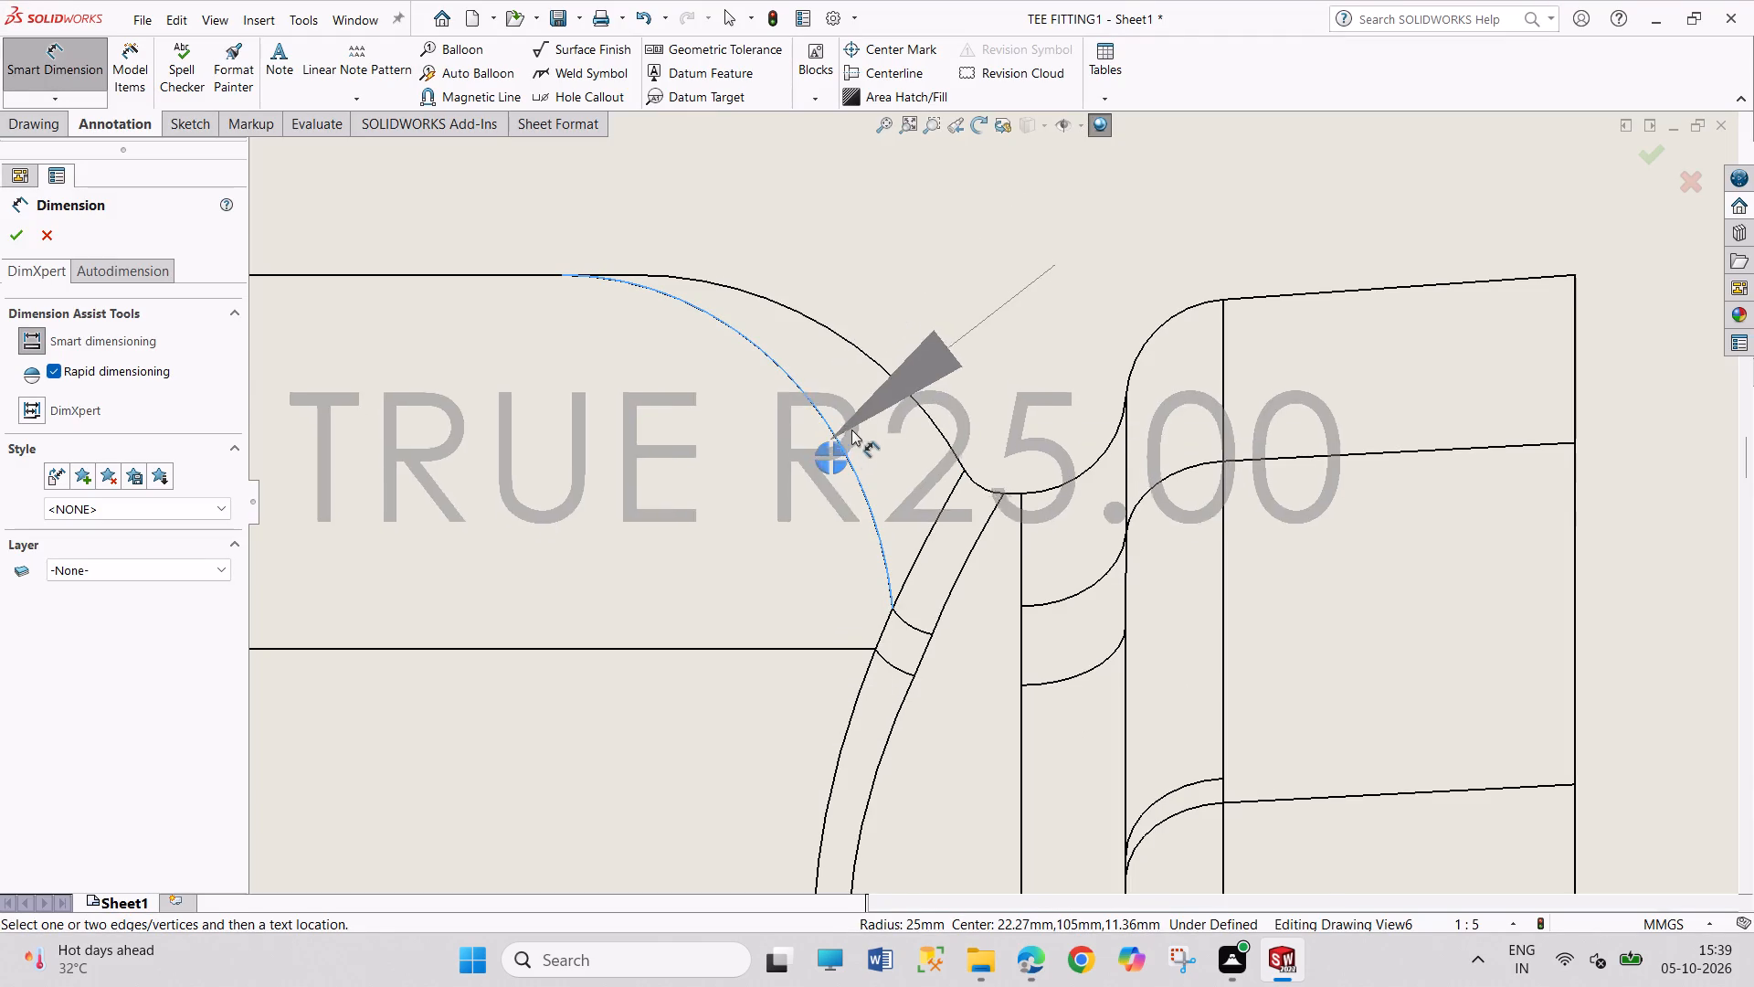
scroll(851, 430, "up", 7)
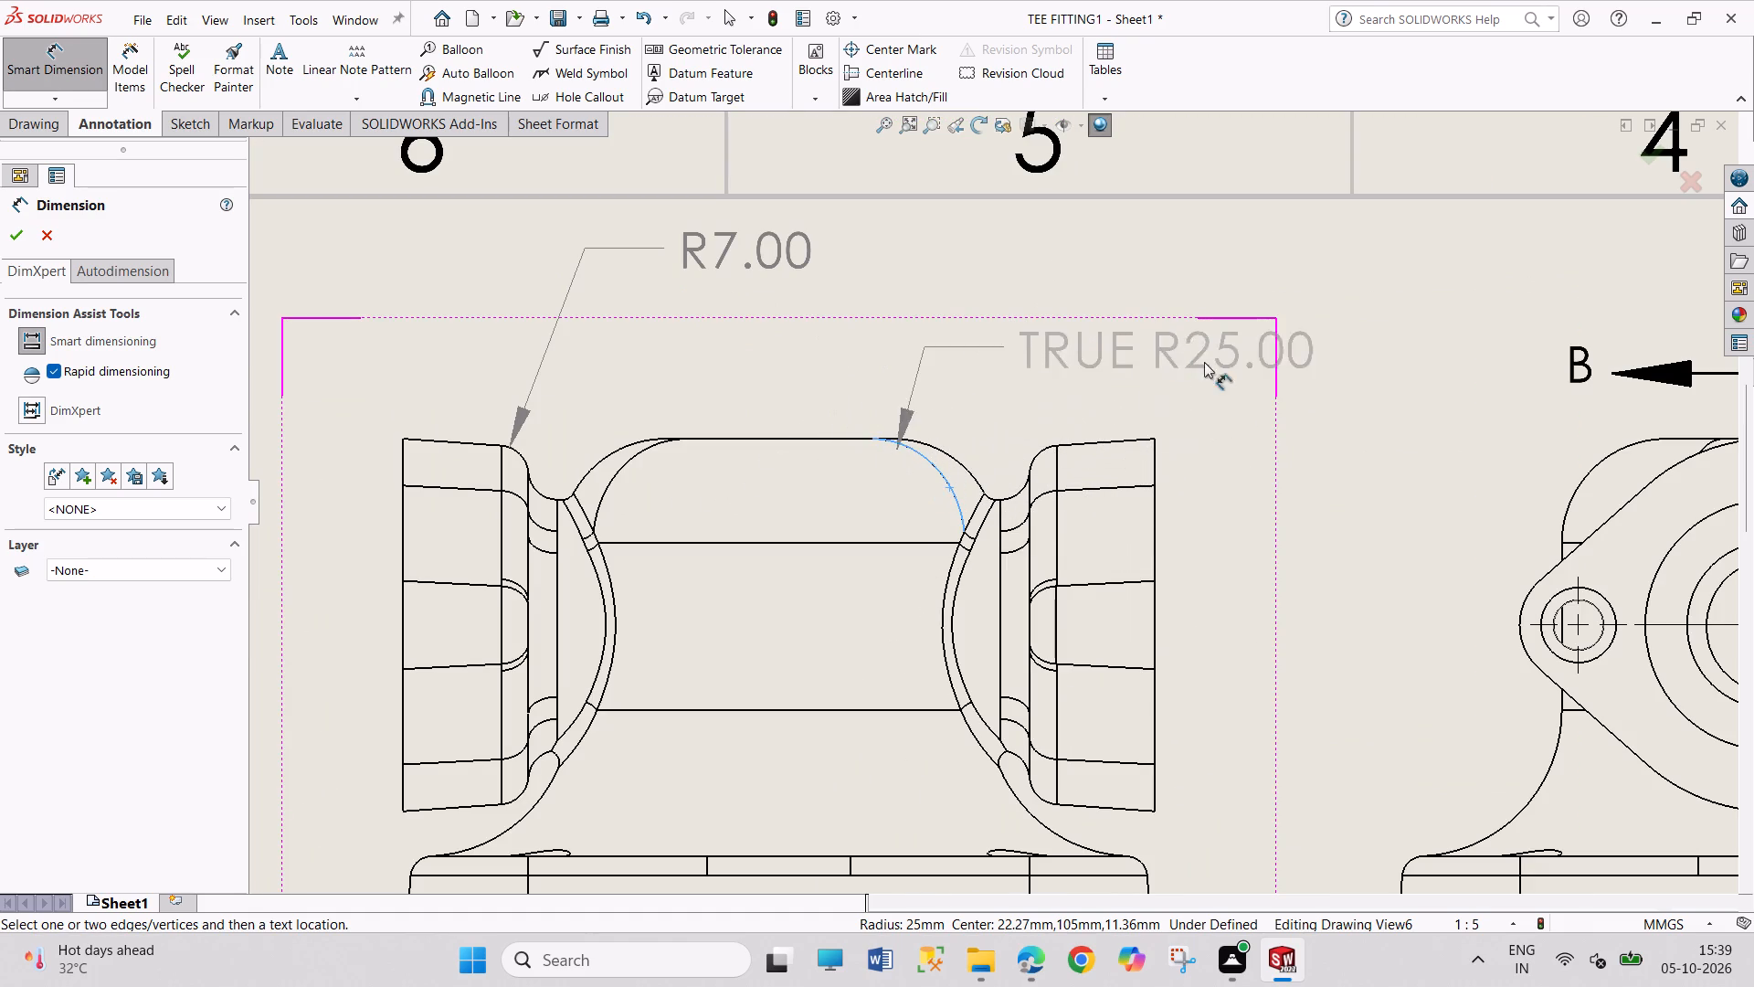
left_click(1243, 350)
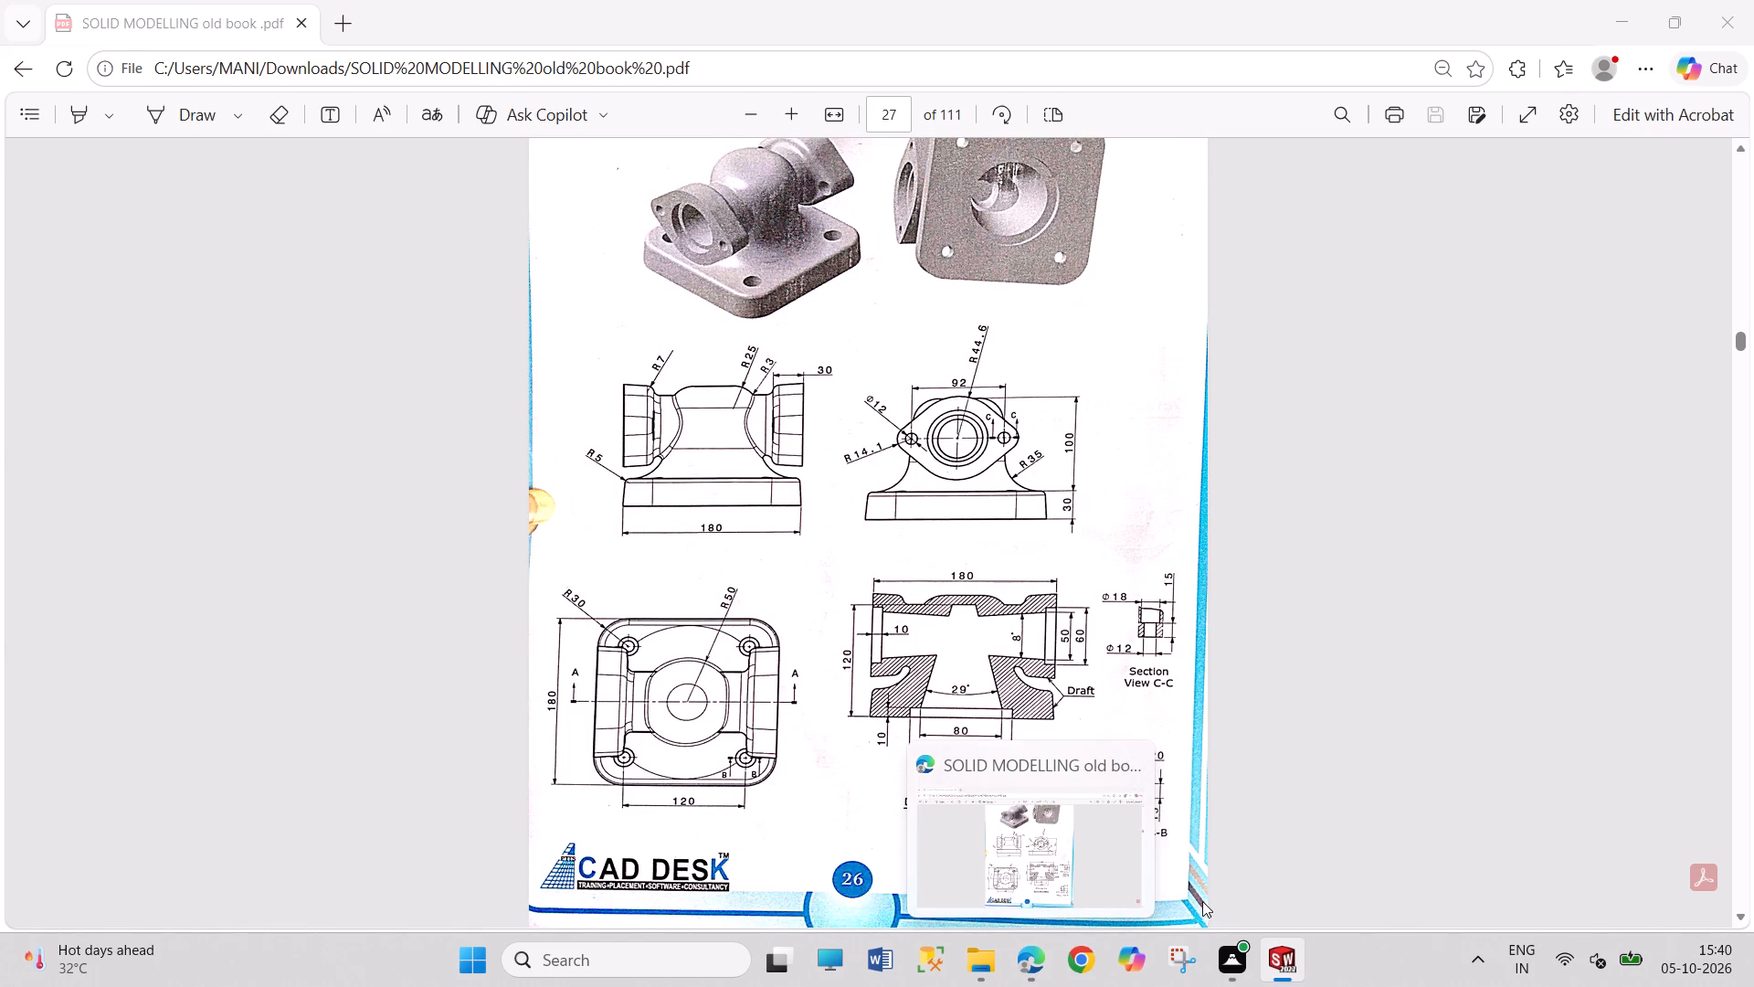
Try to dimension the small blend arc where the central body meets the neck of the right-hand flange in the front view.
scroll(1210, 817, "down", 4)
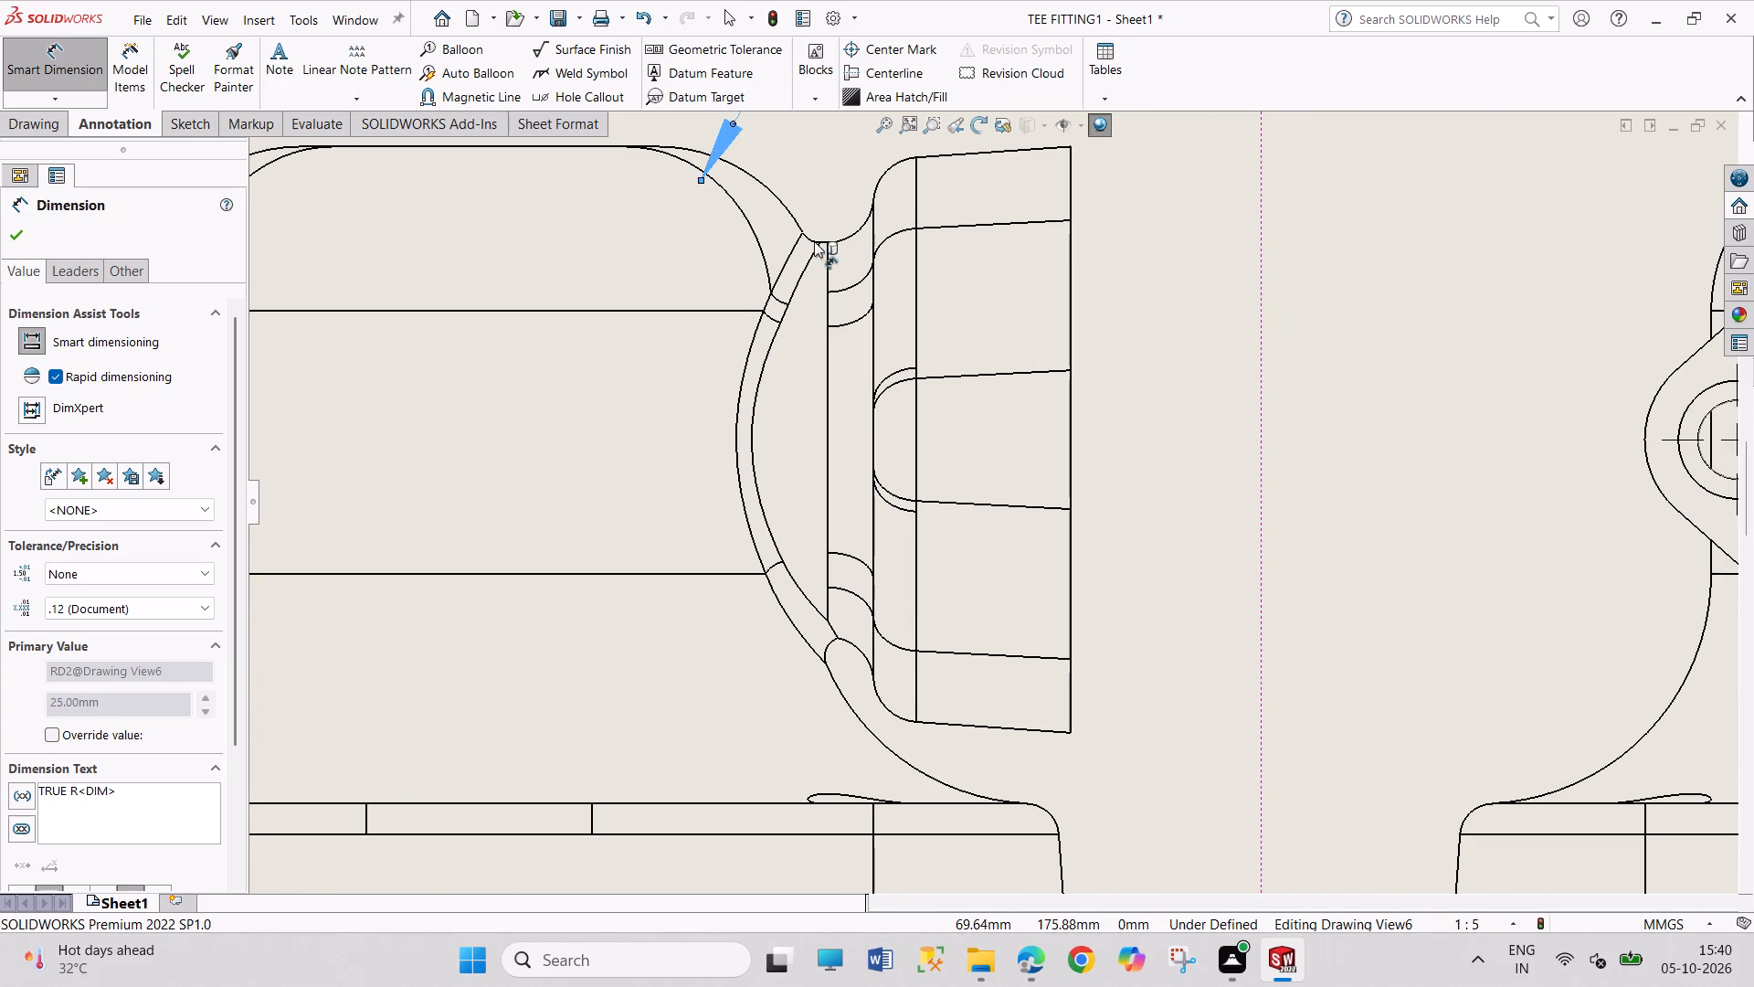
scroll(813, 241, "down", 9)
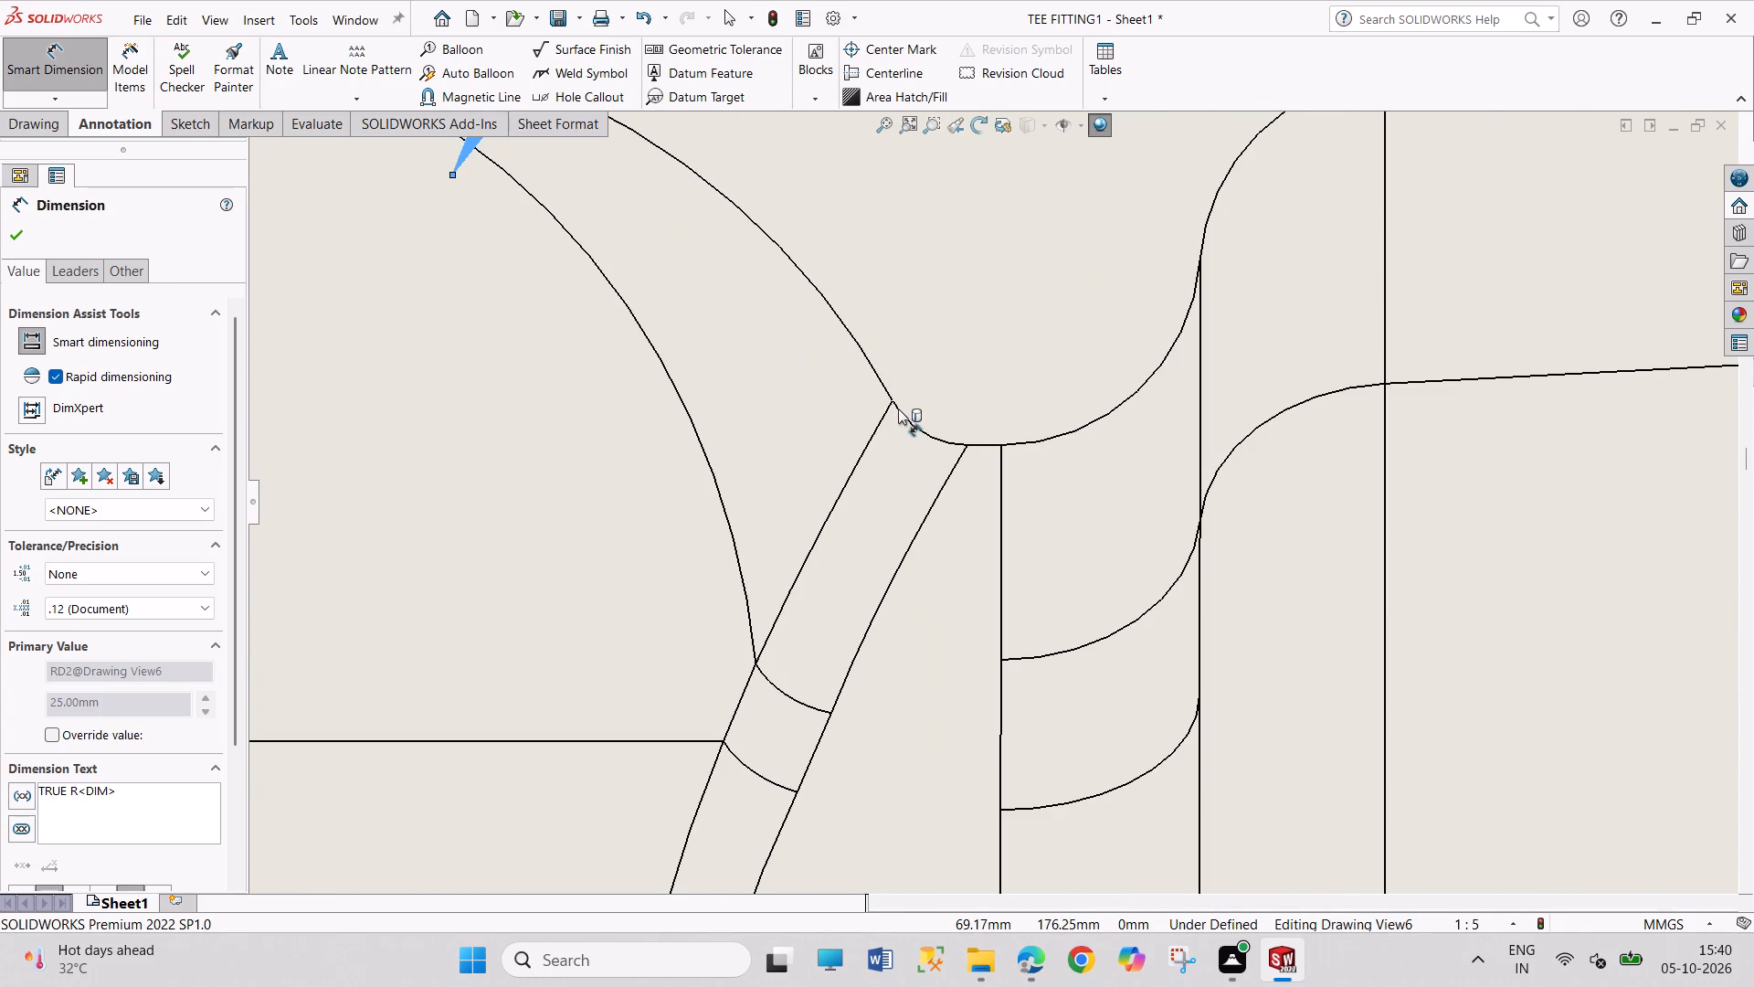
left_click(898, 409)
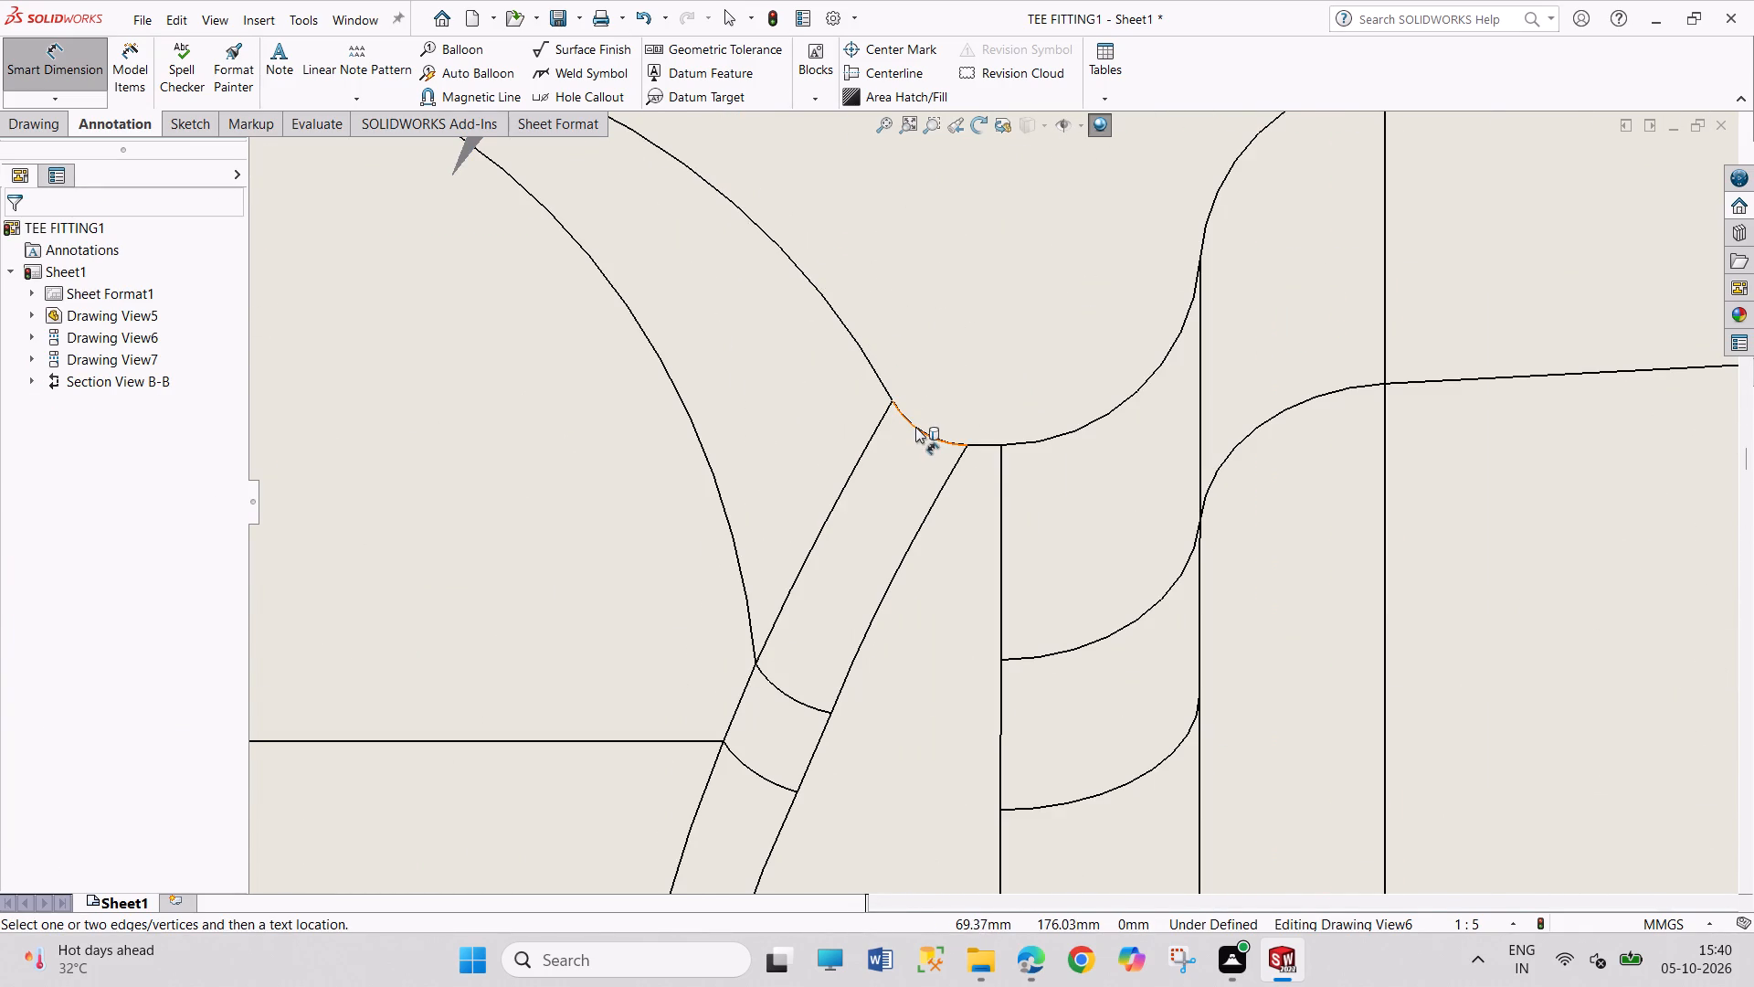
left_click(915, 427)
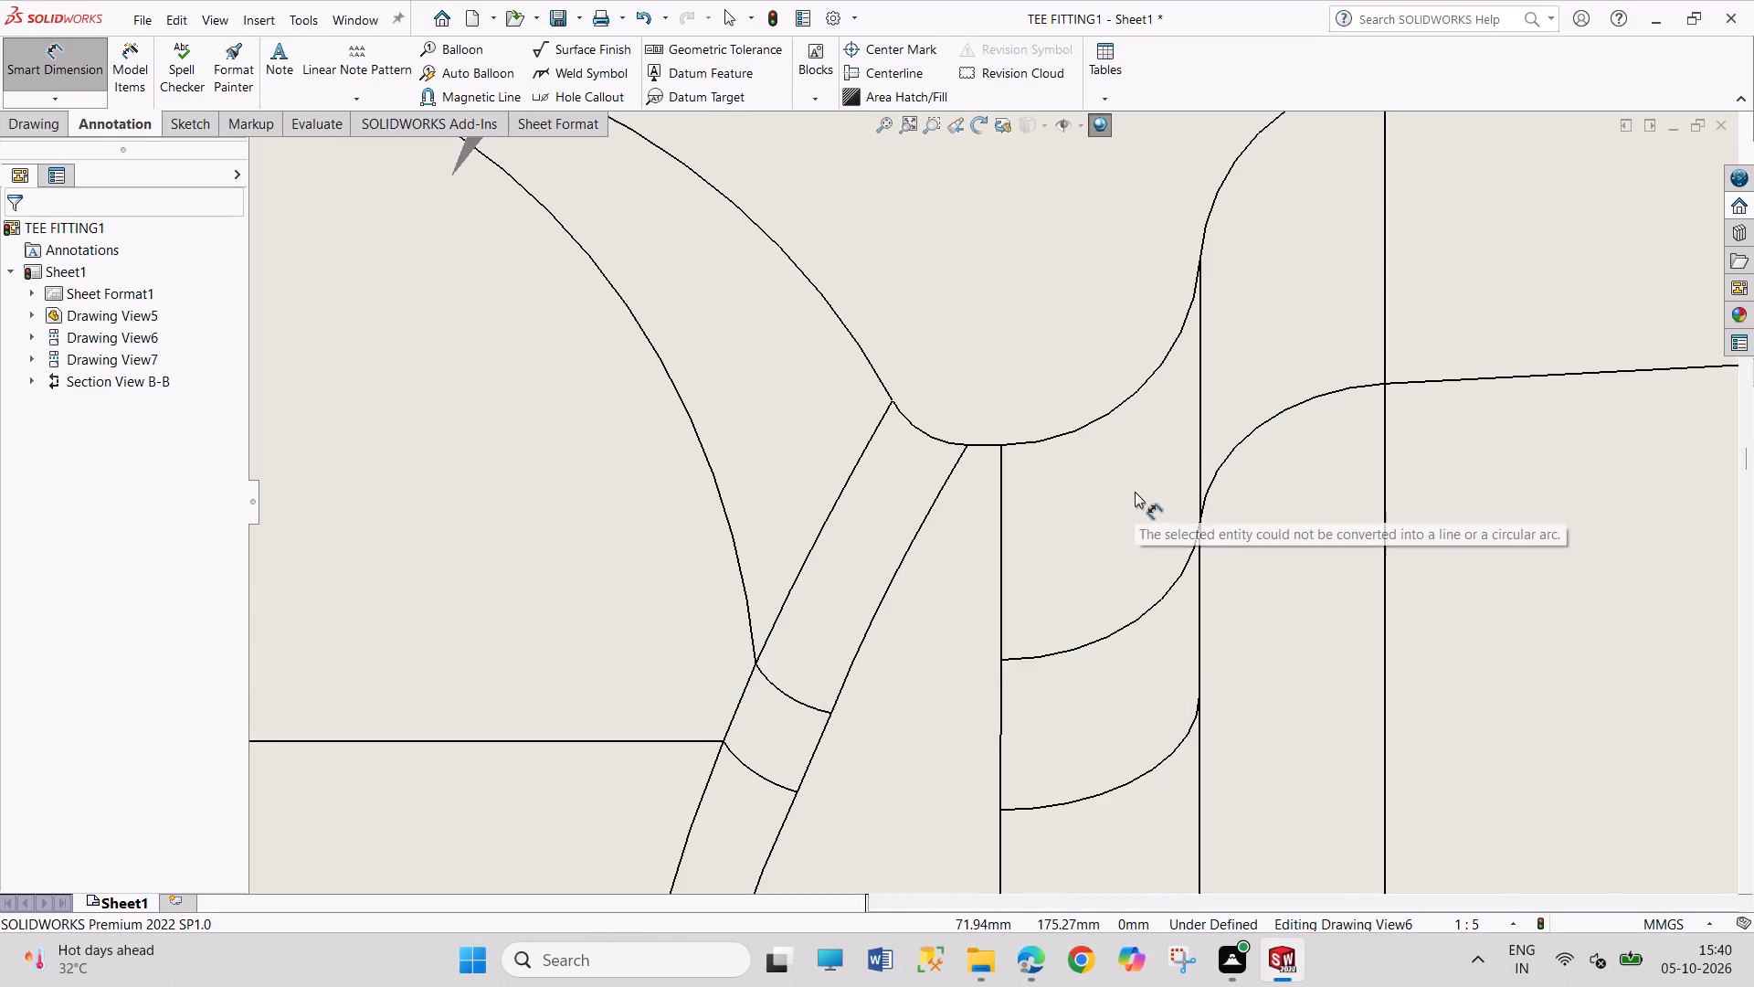
Move the TRUE R25.00 dimension text above the front view, level with the R7.00 dimension.
scroll(1135, 492, "up", 4)
scroll(1324, 440, "up", 4)
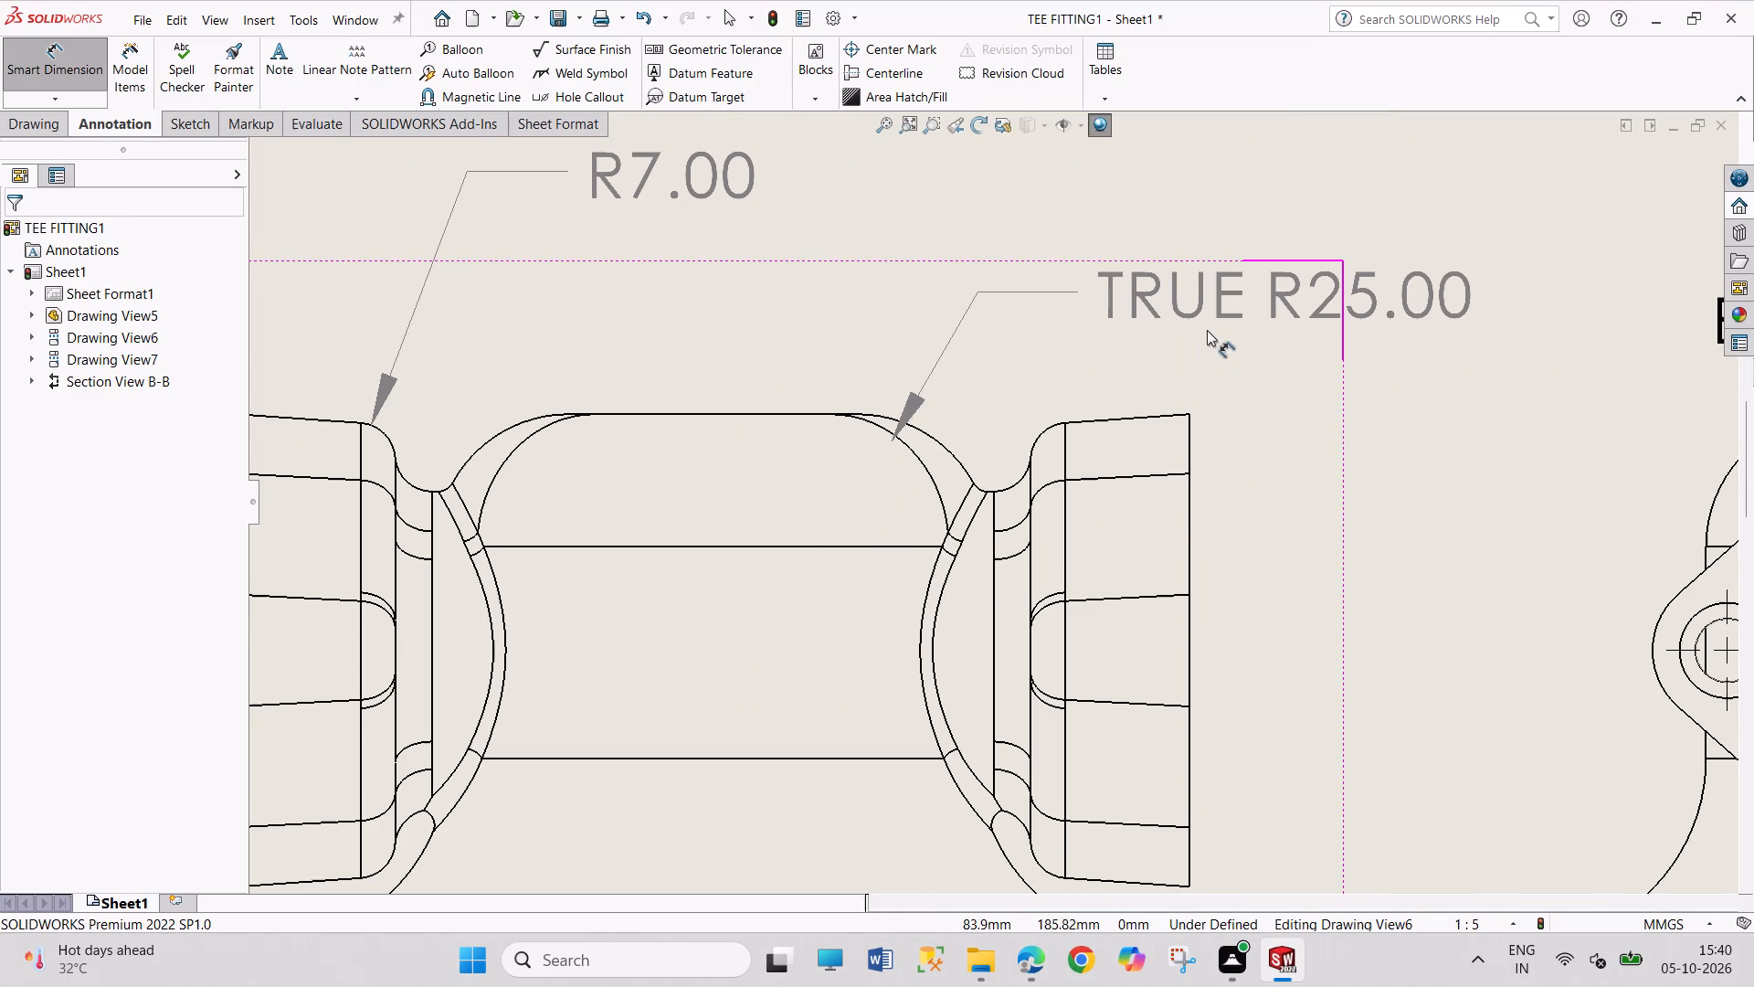
left_click_drag(1201, 301, 1082, 180)
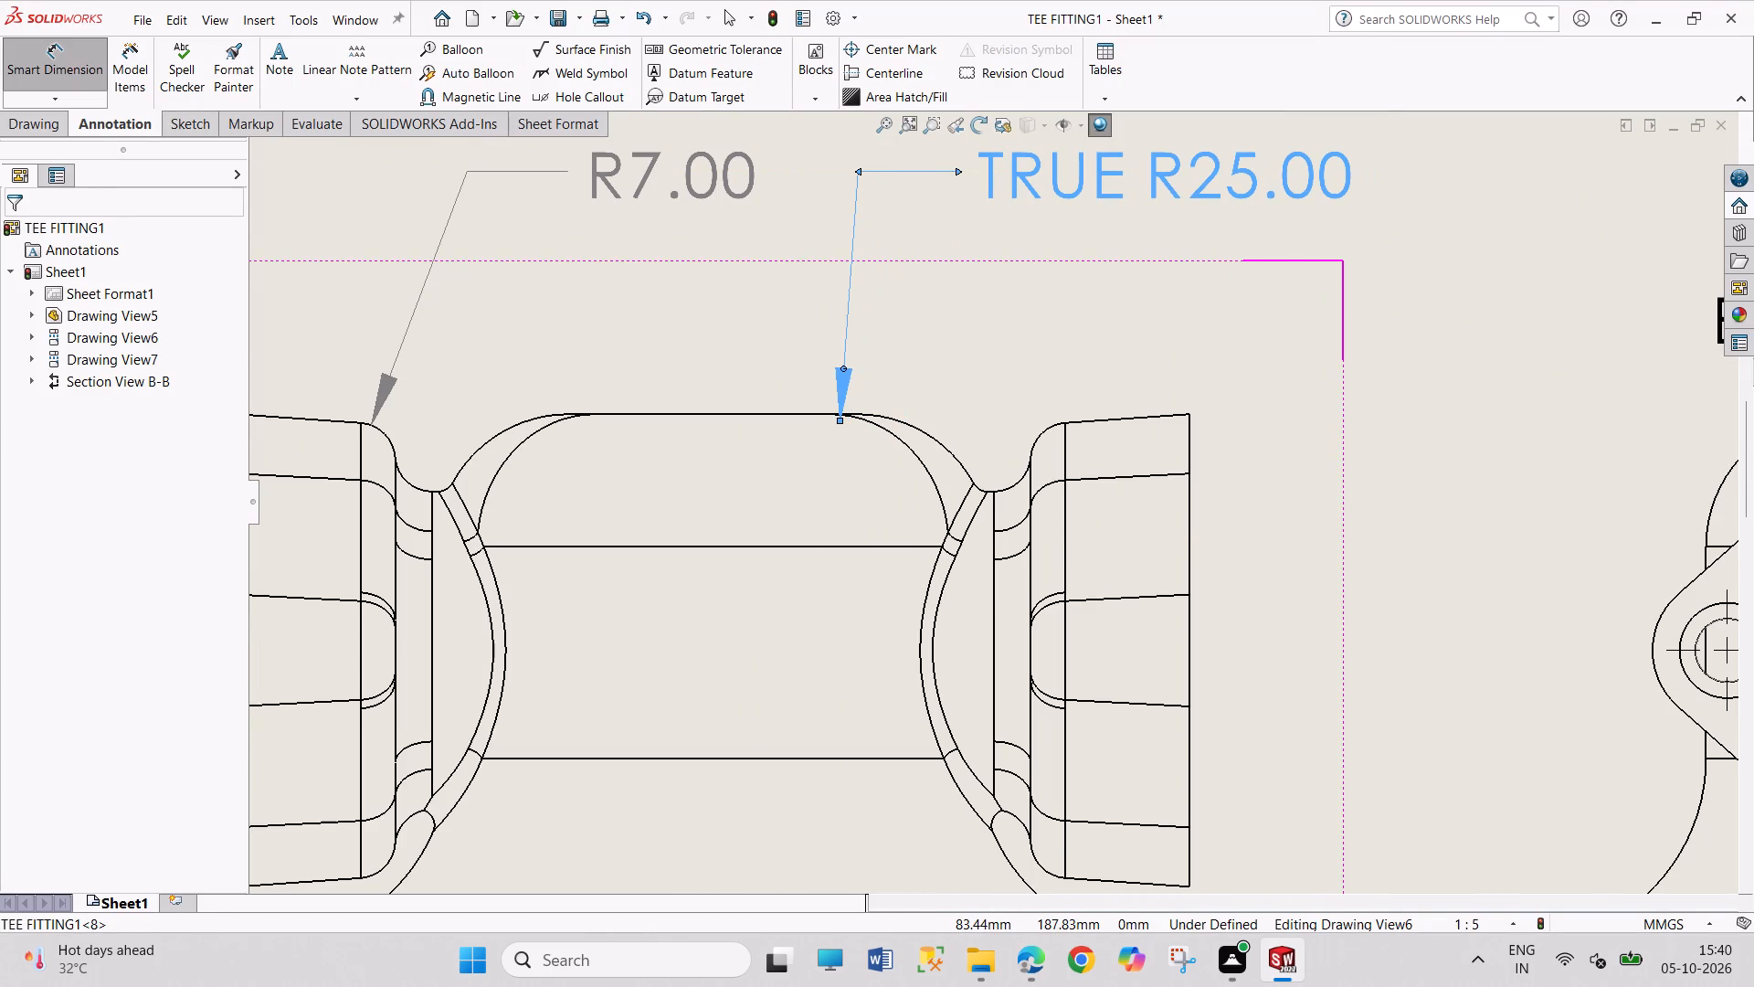
Dimension the thickness of the right-hand flange in the front view, placing the text above and outside the flange.
left_click(1031, 524)
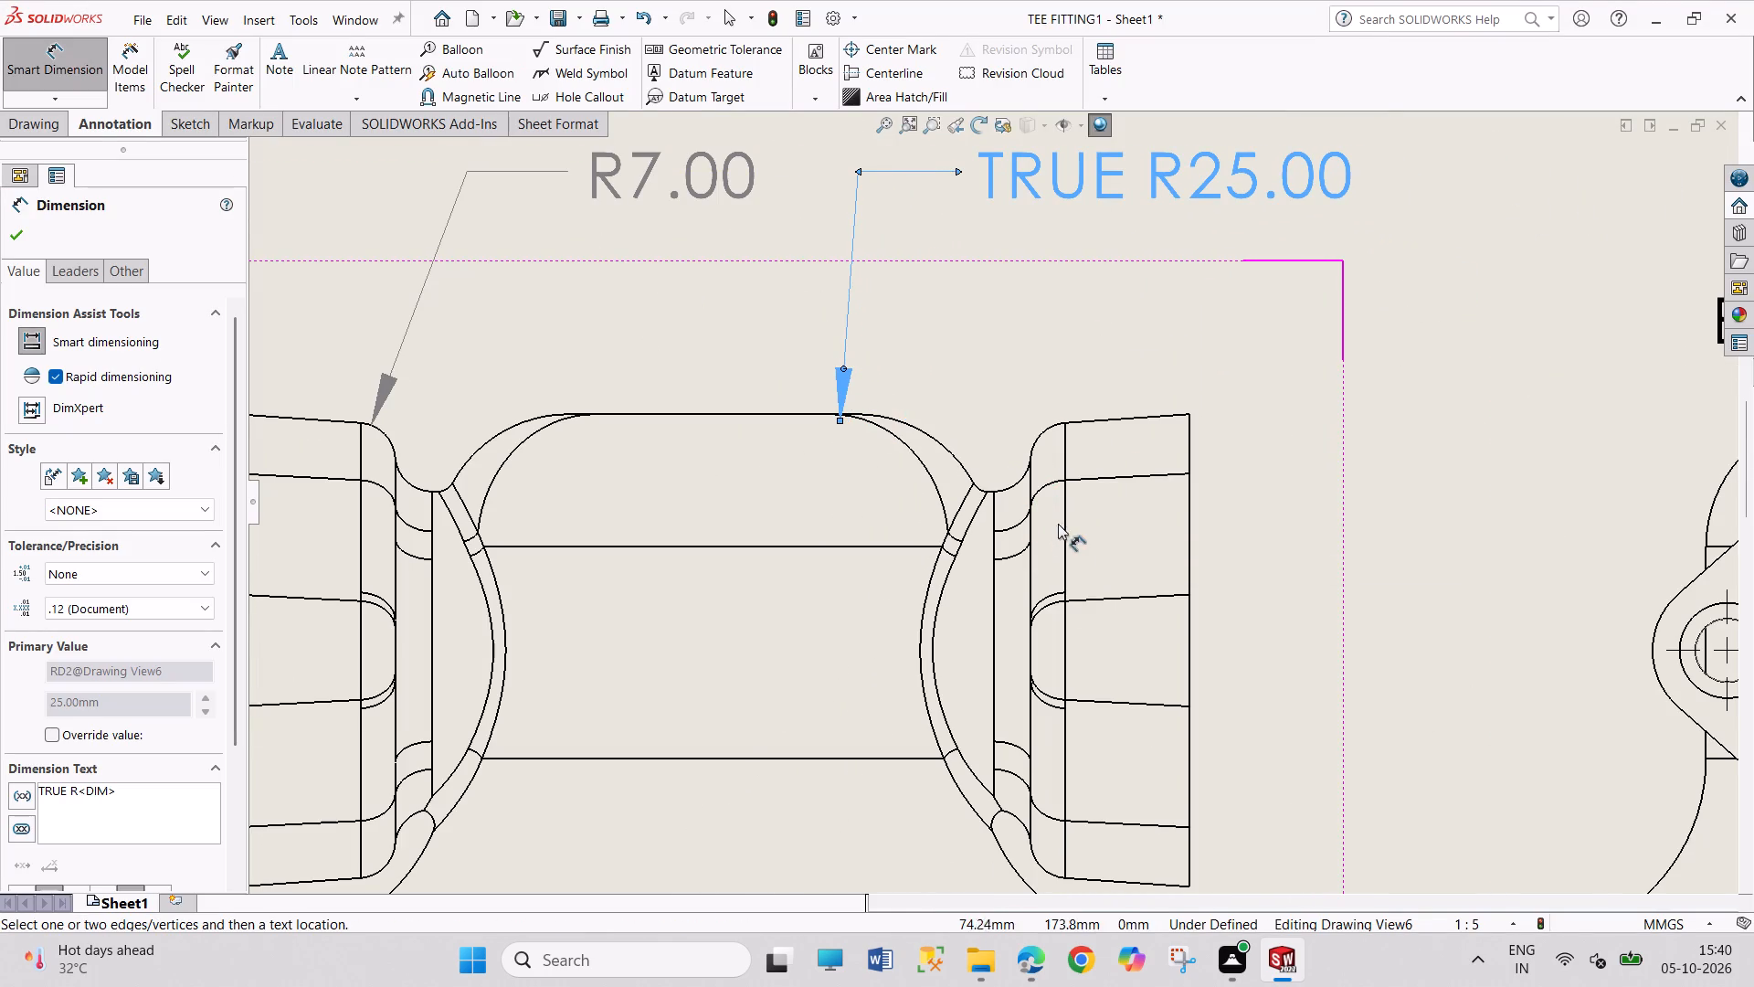
left_click(1191, 527)
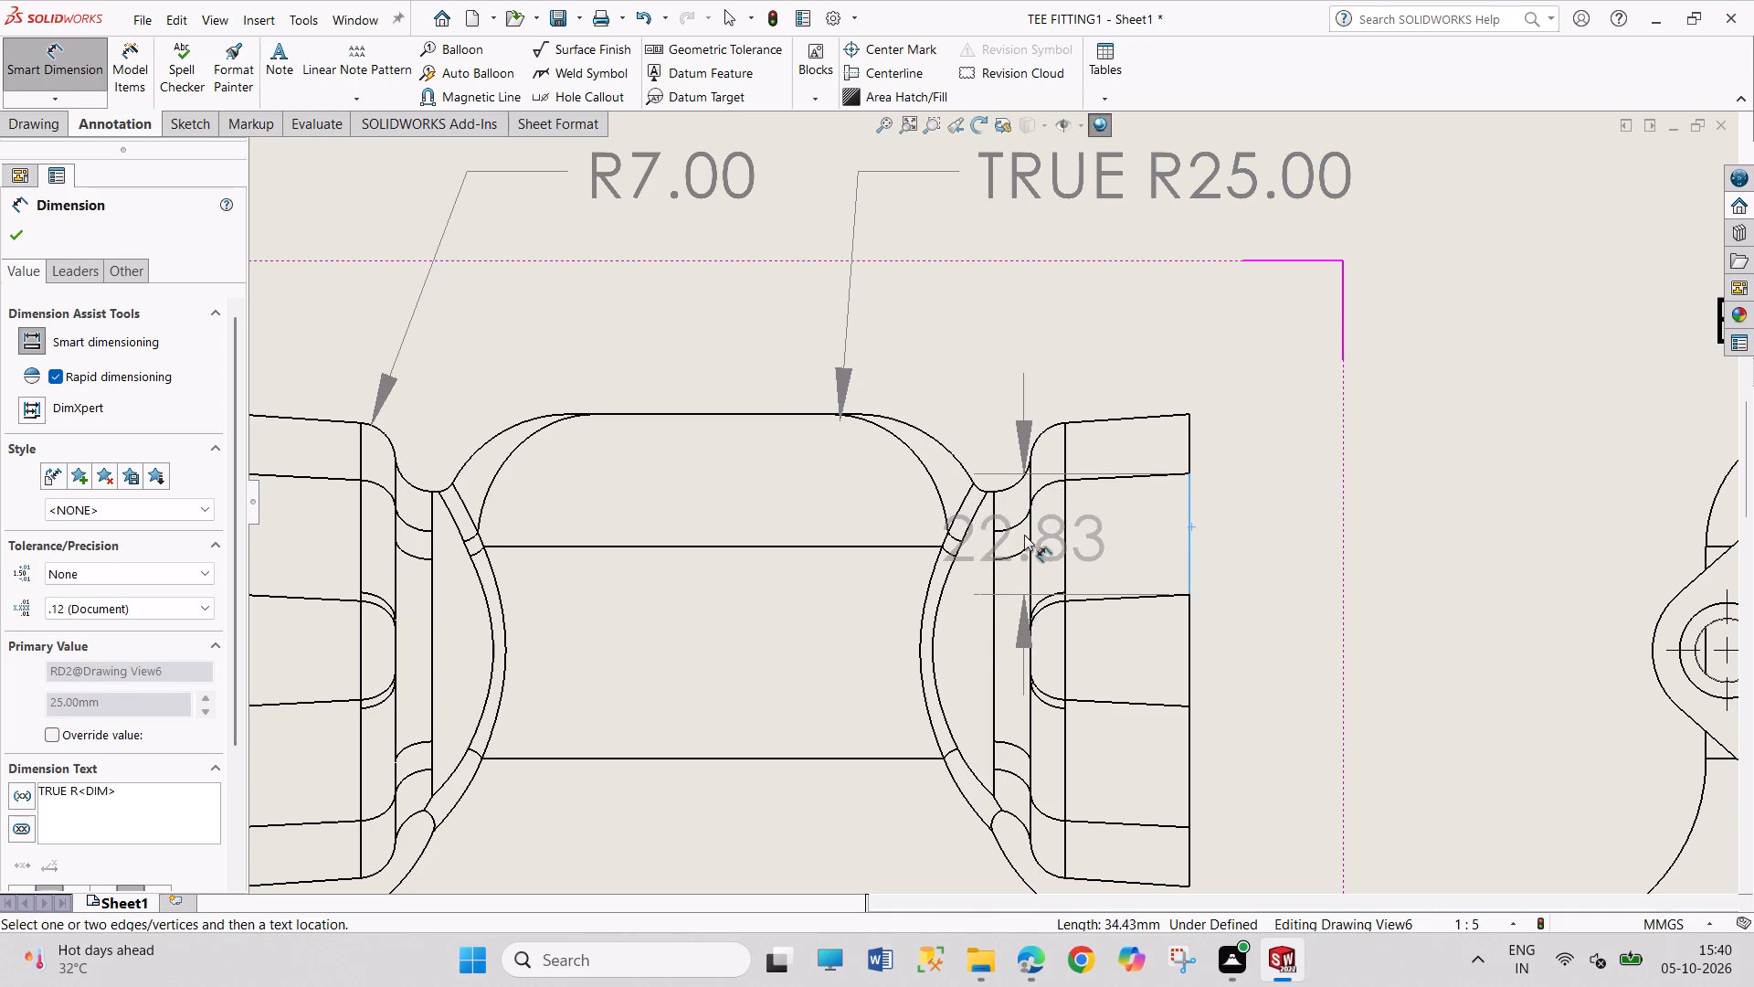
left_click(1032, 538)
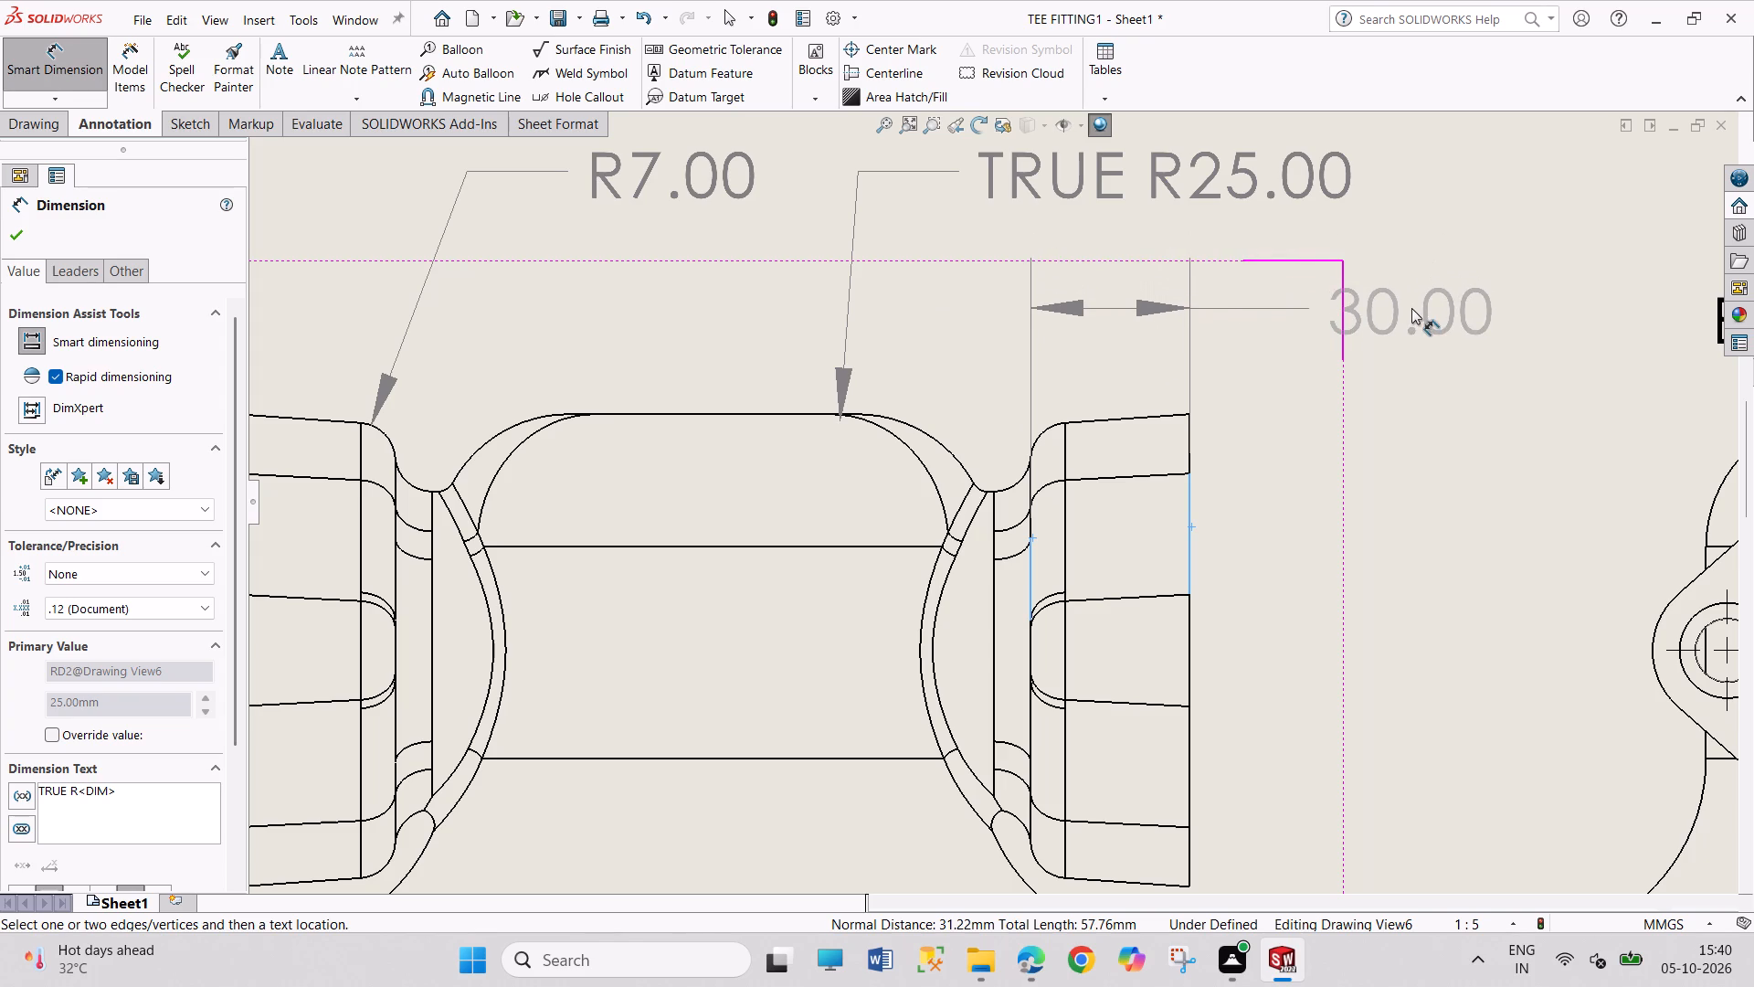
left_click(1411, 308)
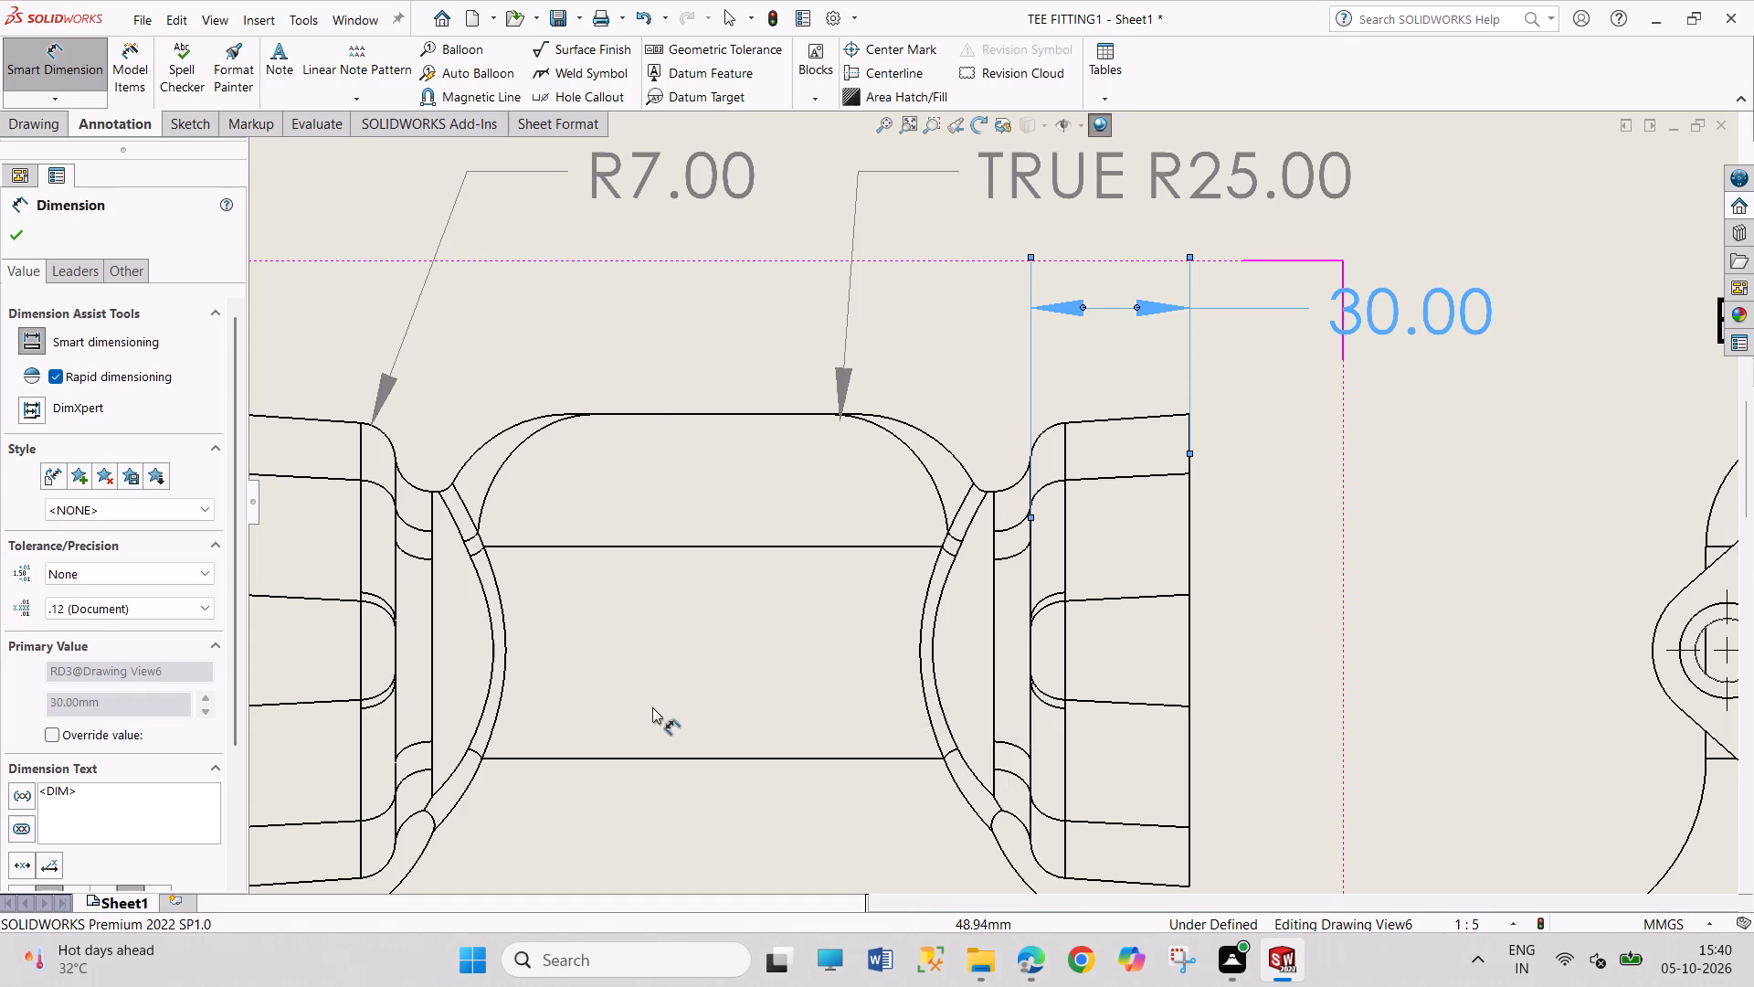
Dimension the radius of the base's upper-left corner fillet in the front view and position the text just left of the base.
scroll(651, 706, "up", 4)
scroll(731, 740, "up", 2)
scroll(885, 704, "down", 3)
scroll(808, 588, "down", 4)
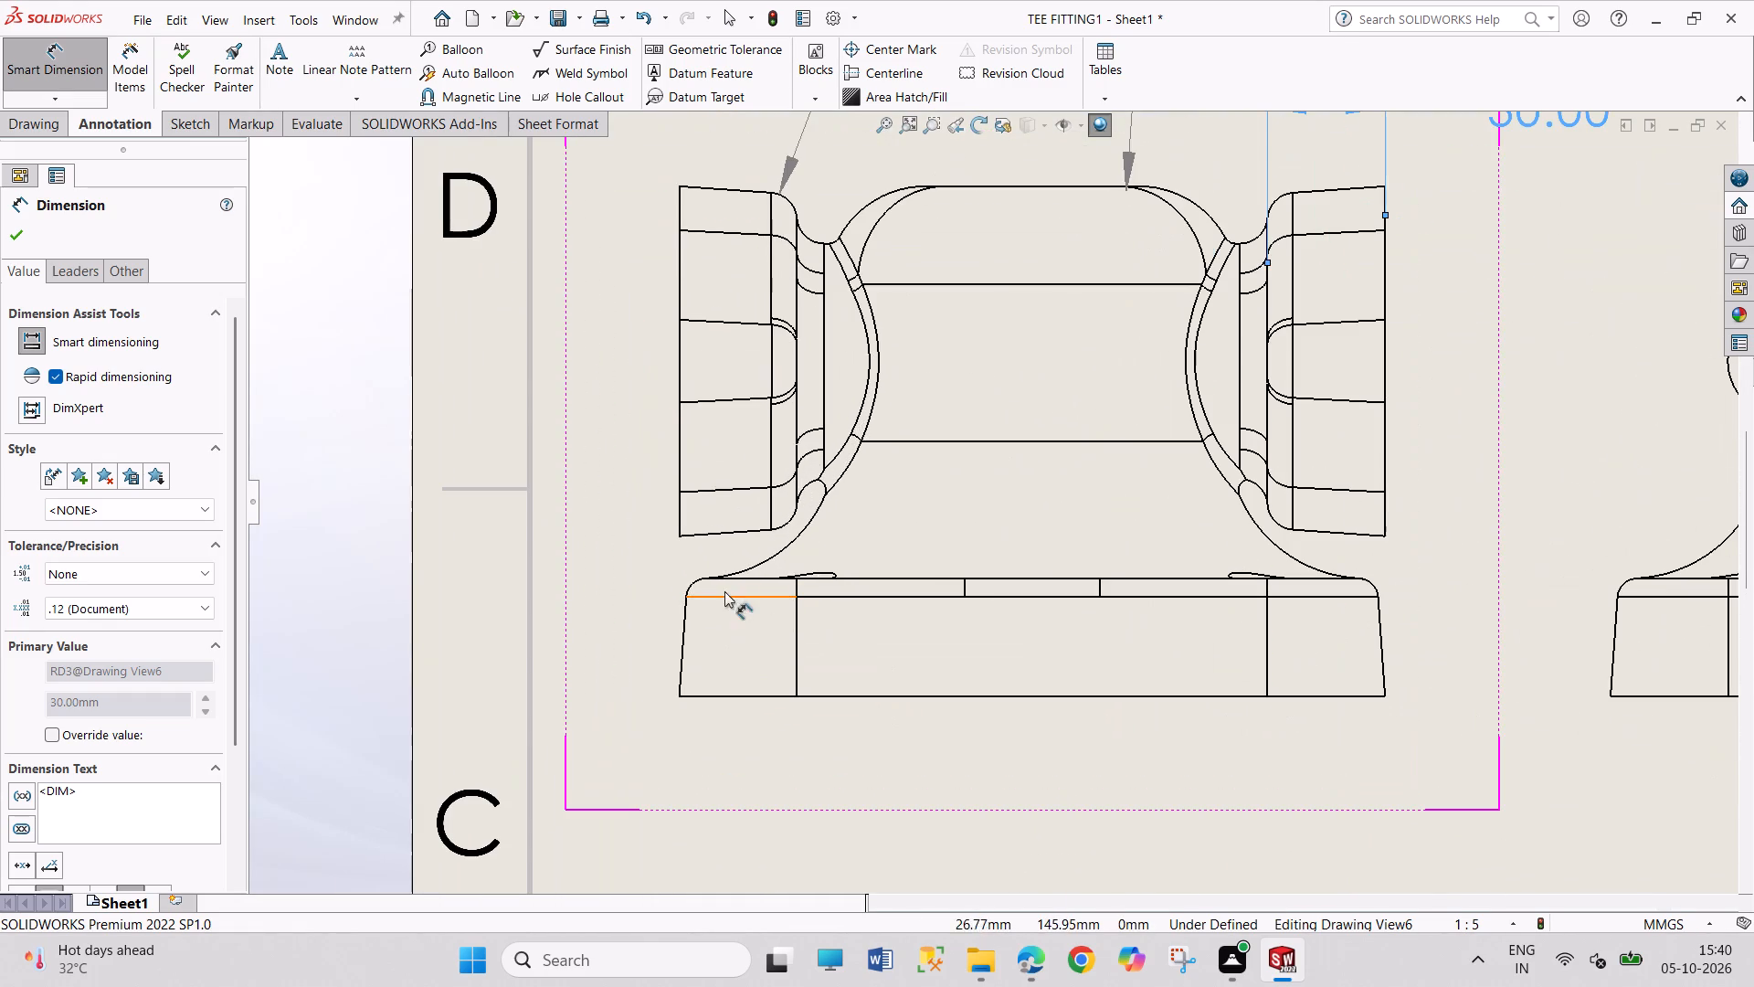
left_click(694, 584)
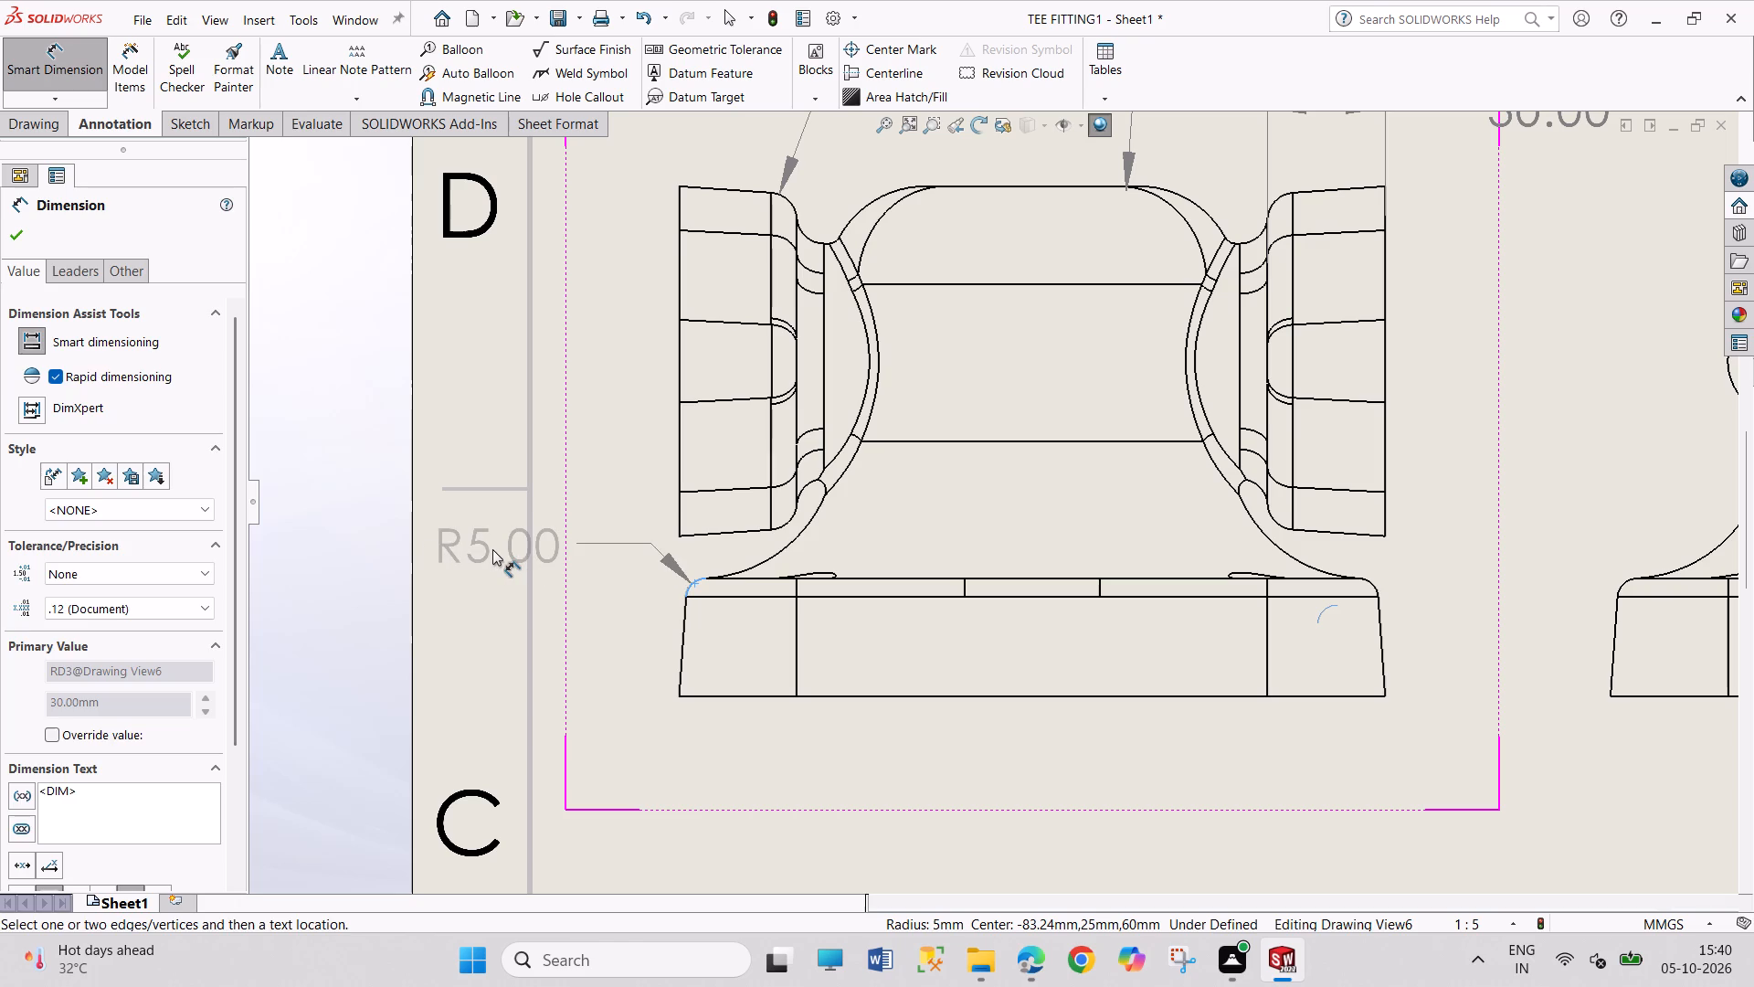
left_click(492, 549)
left_click_drag(498, 556, 592, 568)
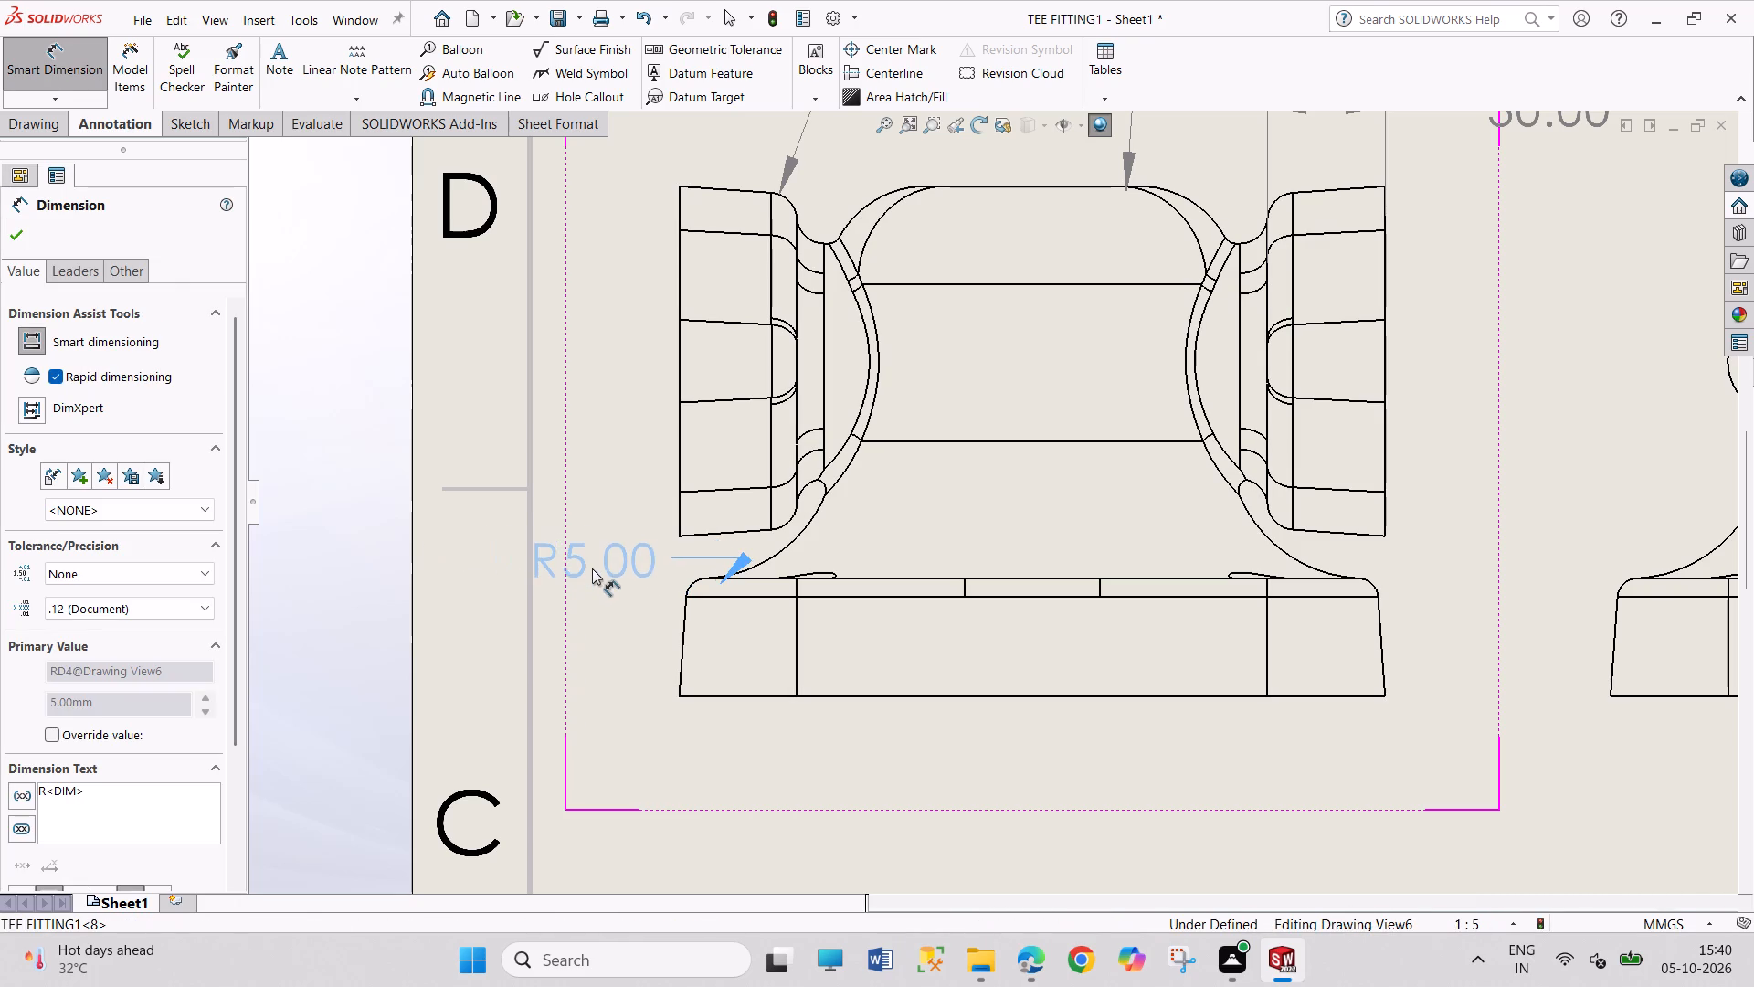
left_click_drag(592, 568, 596, 565)
left_click(596, 565)
left_click_drag(596, 564, 582, 555)
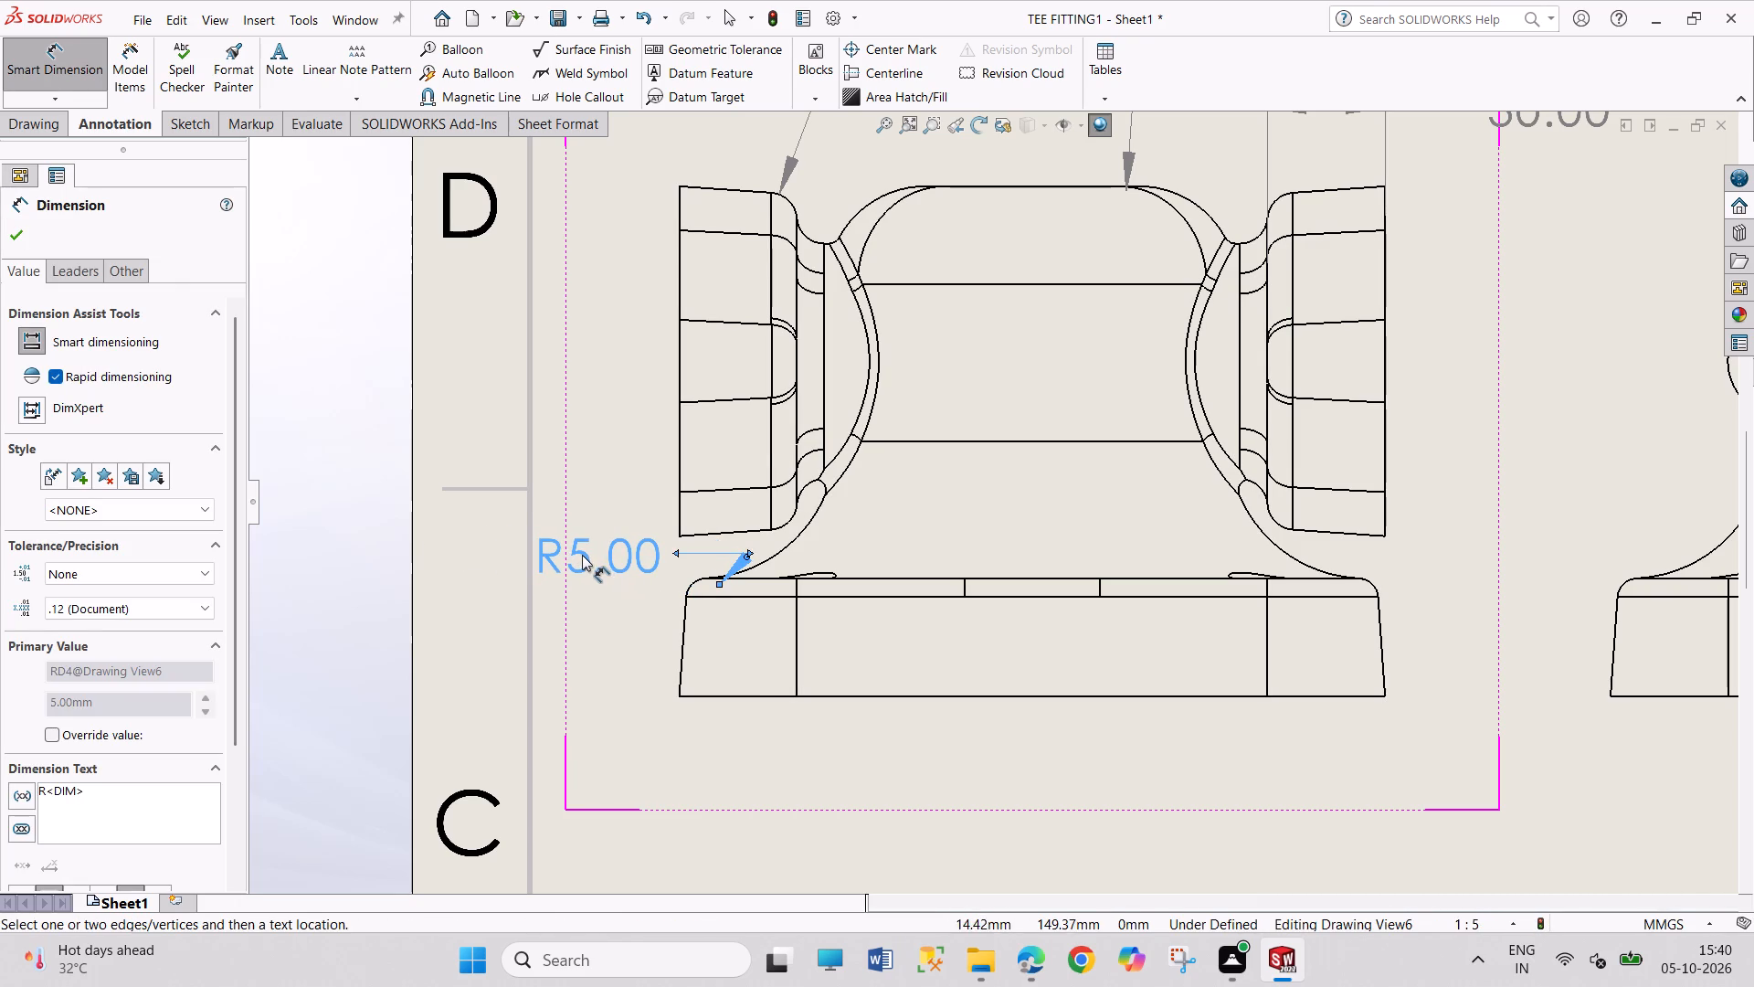
Dimension the overall base width between its bottom corners in the front view, placing the dimension below the base.
left_click(678, 695)
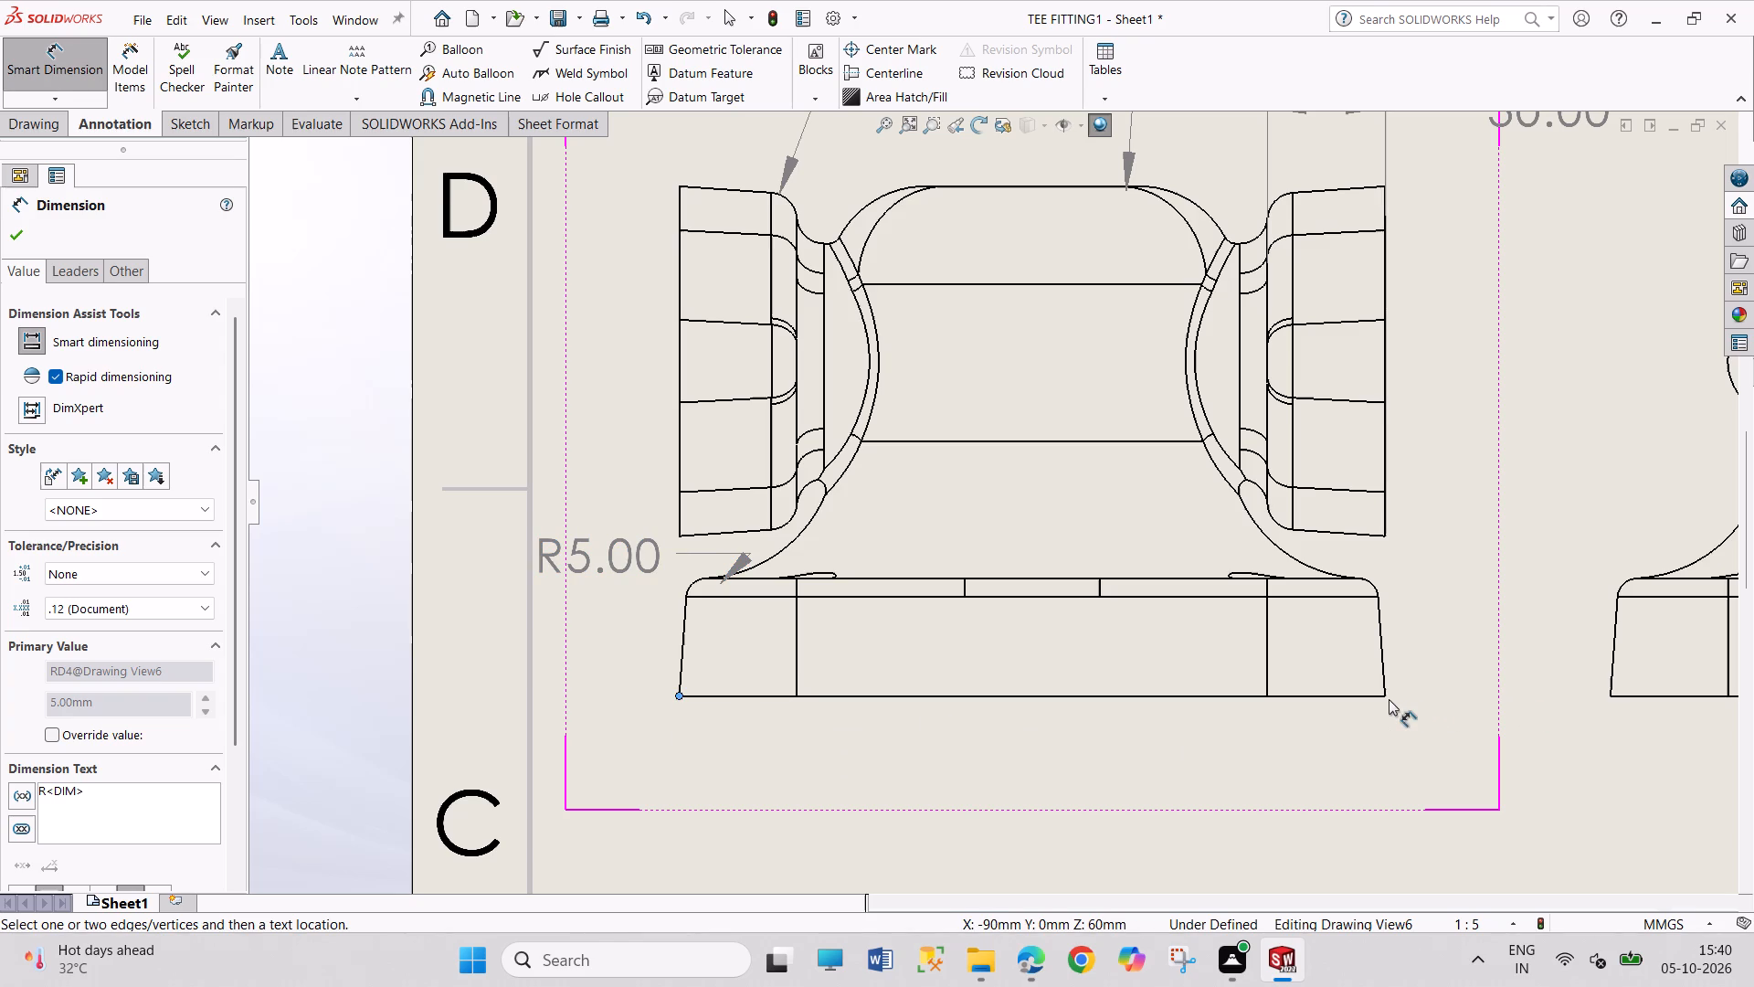
left_click(1386, 695)
left_click(1029, 794)
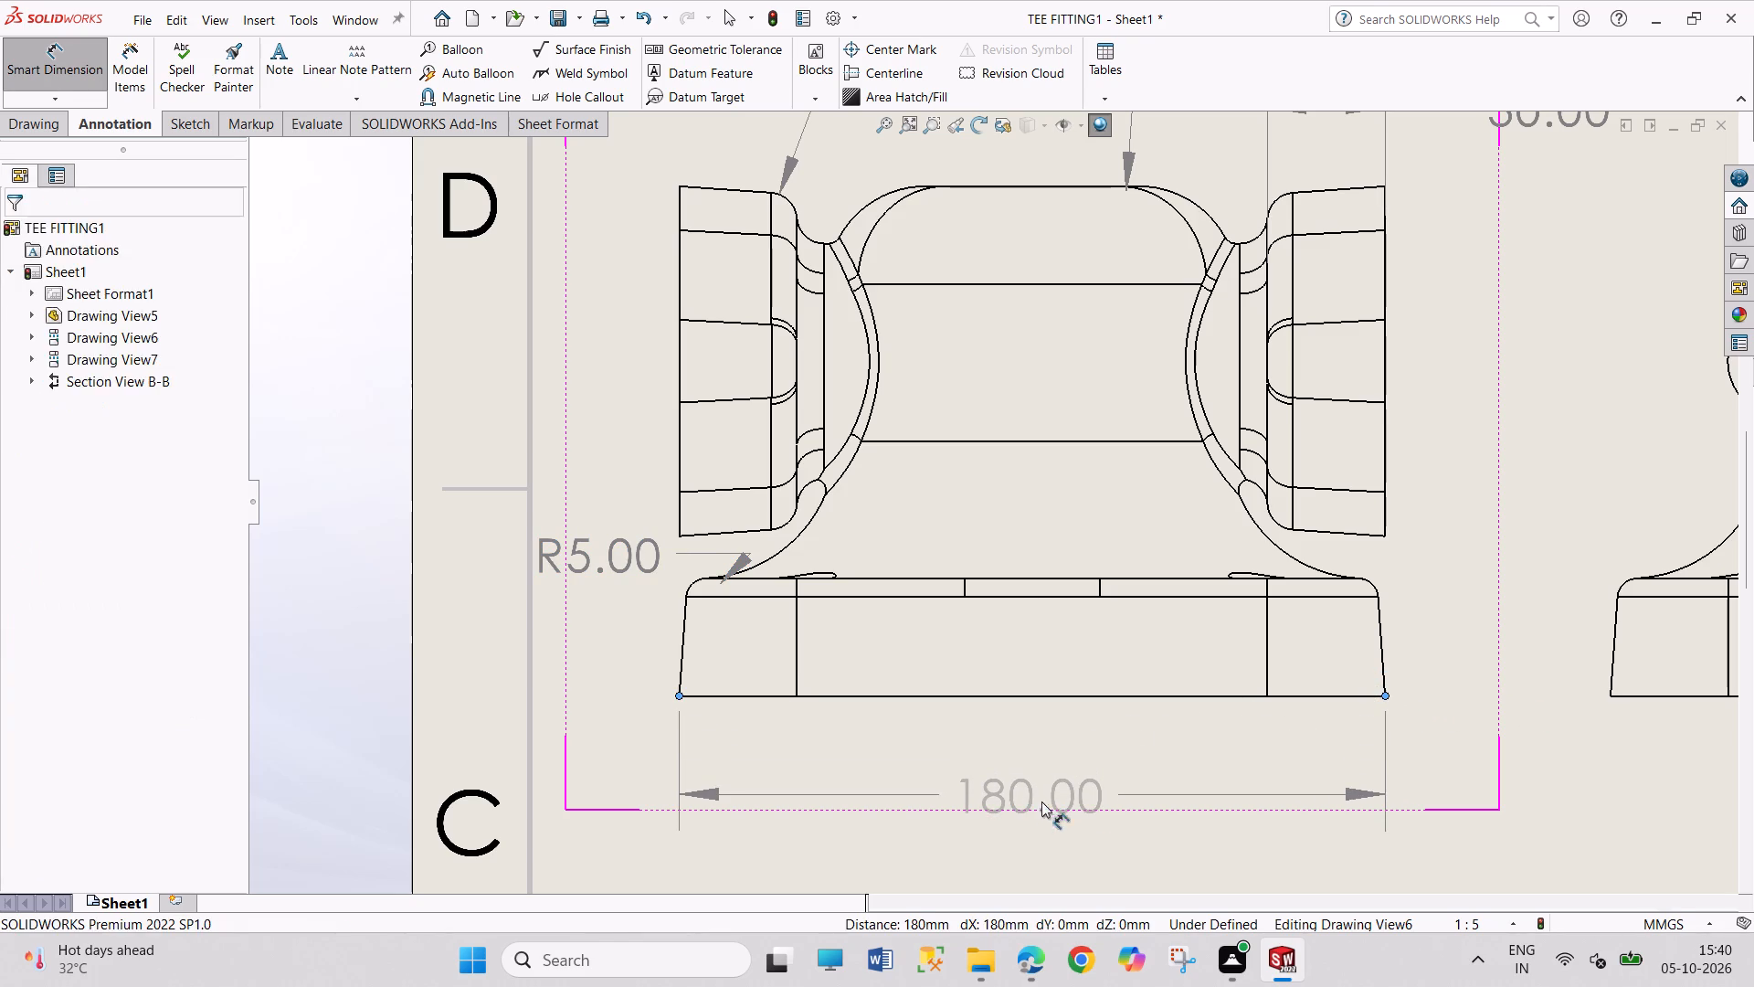
Dimension the overall depth of the base between its upper and lower edges in the top view, placing it left of the view.
scroll(1094, 794, "up", 5)
scroll(1089, 727, "down", 2)
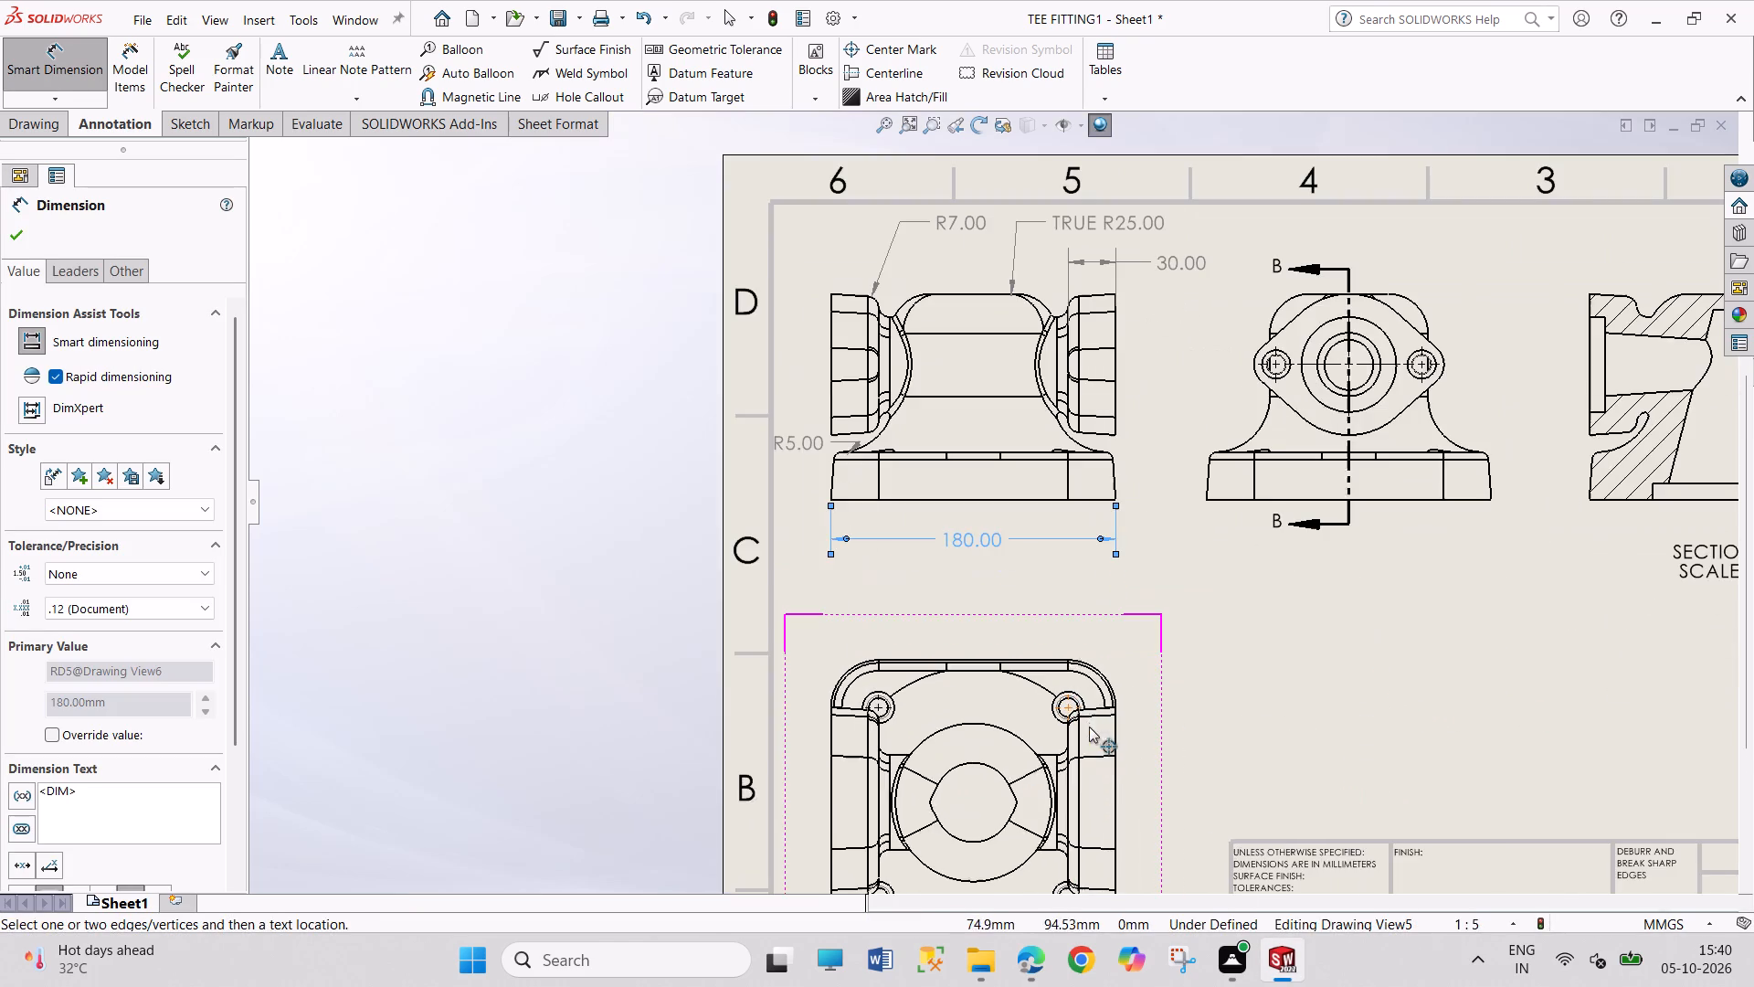
scroll(1050, 617, "down", 2)
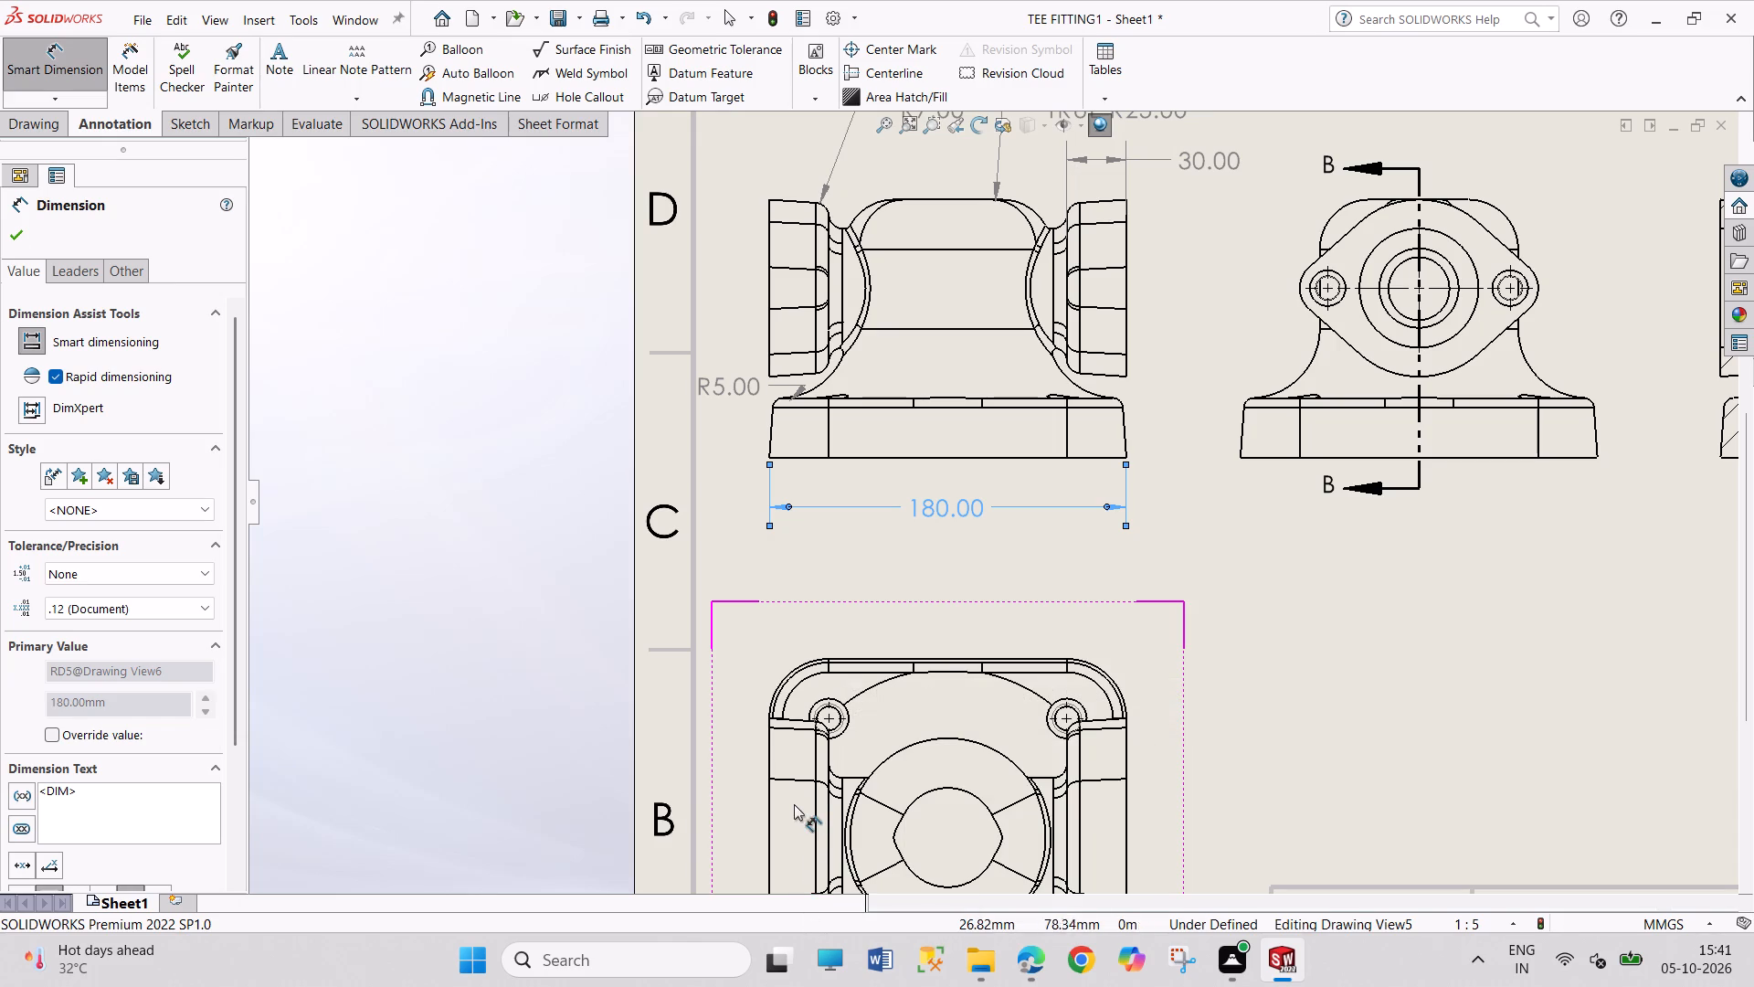
scroll(794, 801, "up", 3)
scroll(911, 770, "up", 3)
scroll(1005, 628, "down", 4)
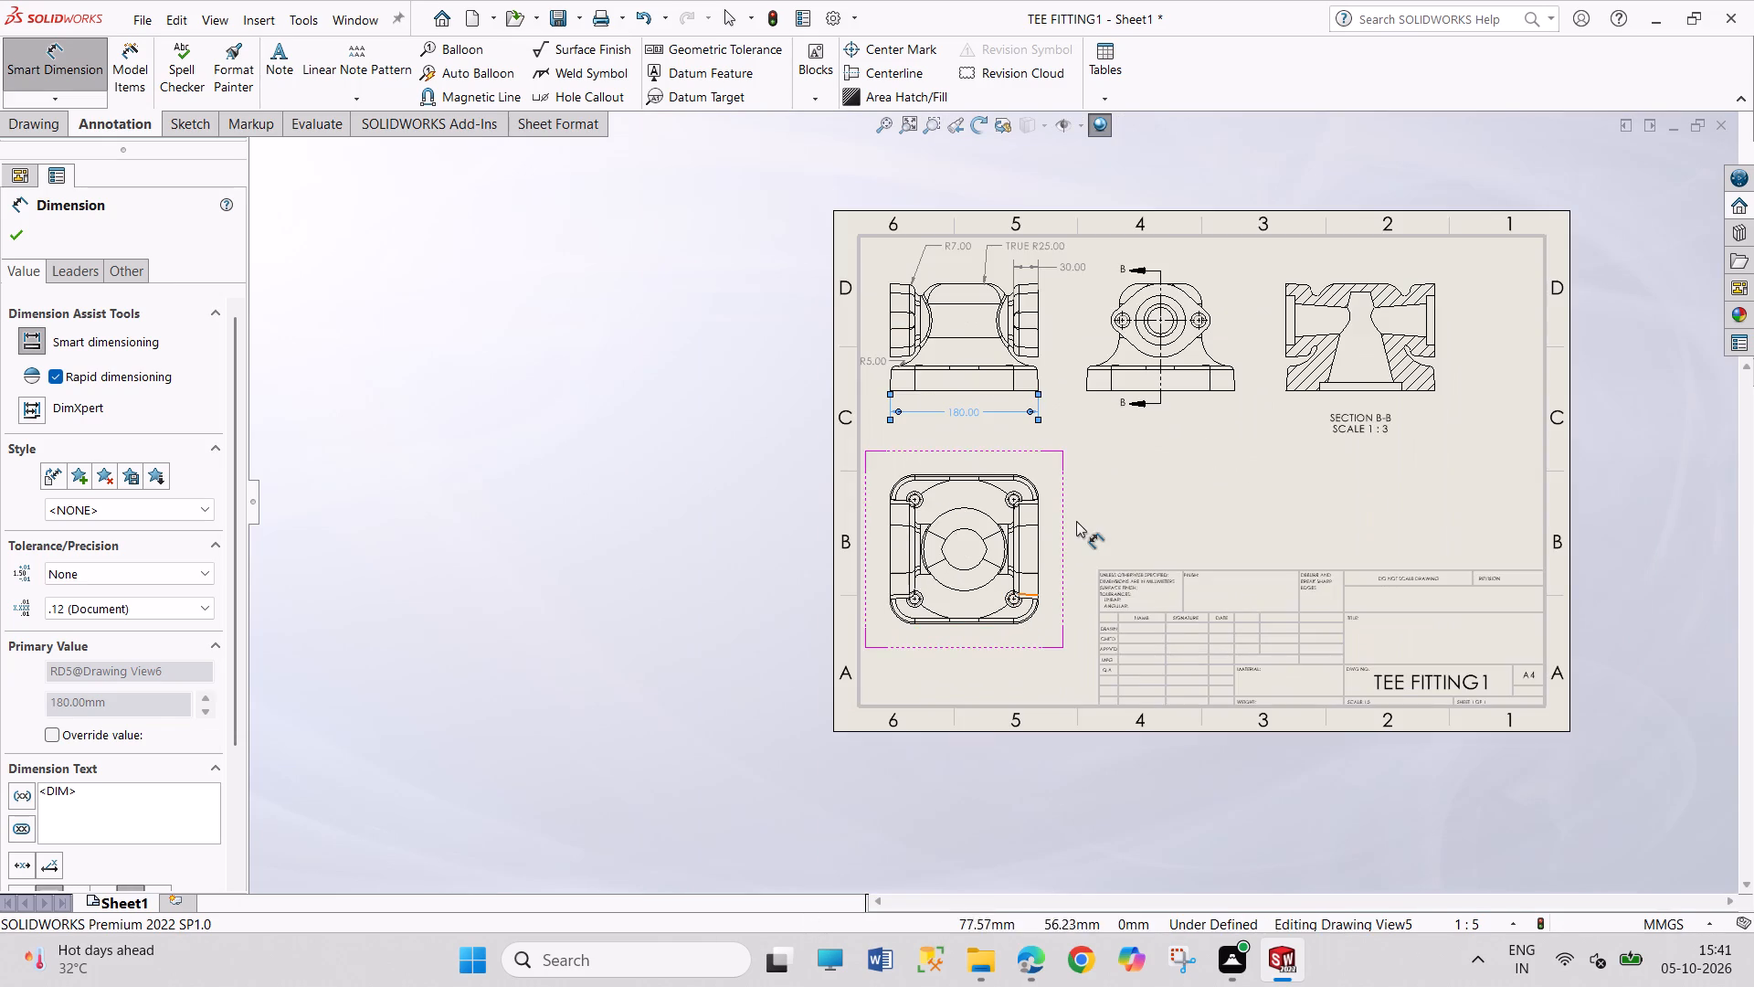
scroll(1083, 499, "down", 3)
scroll(773, 473, "down", 4)
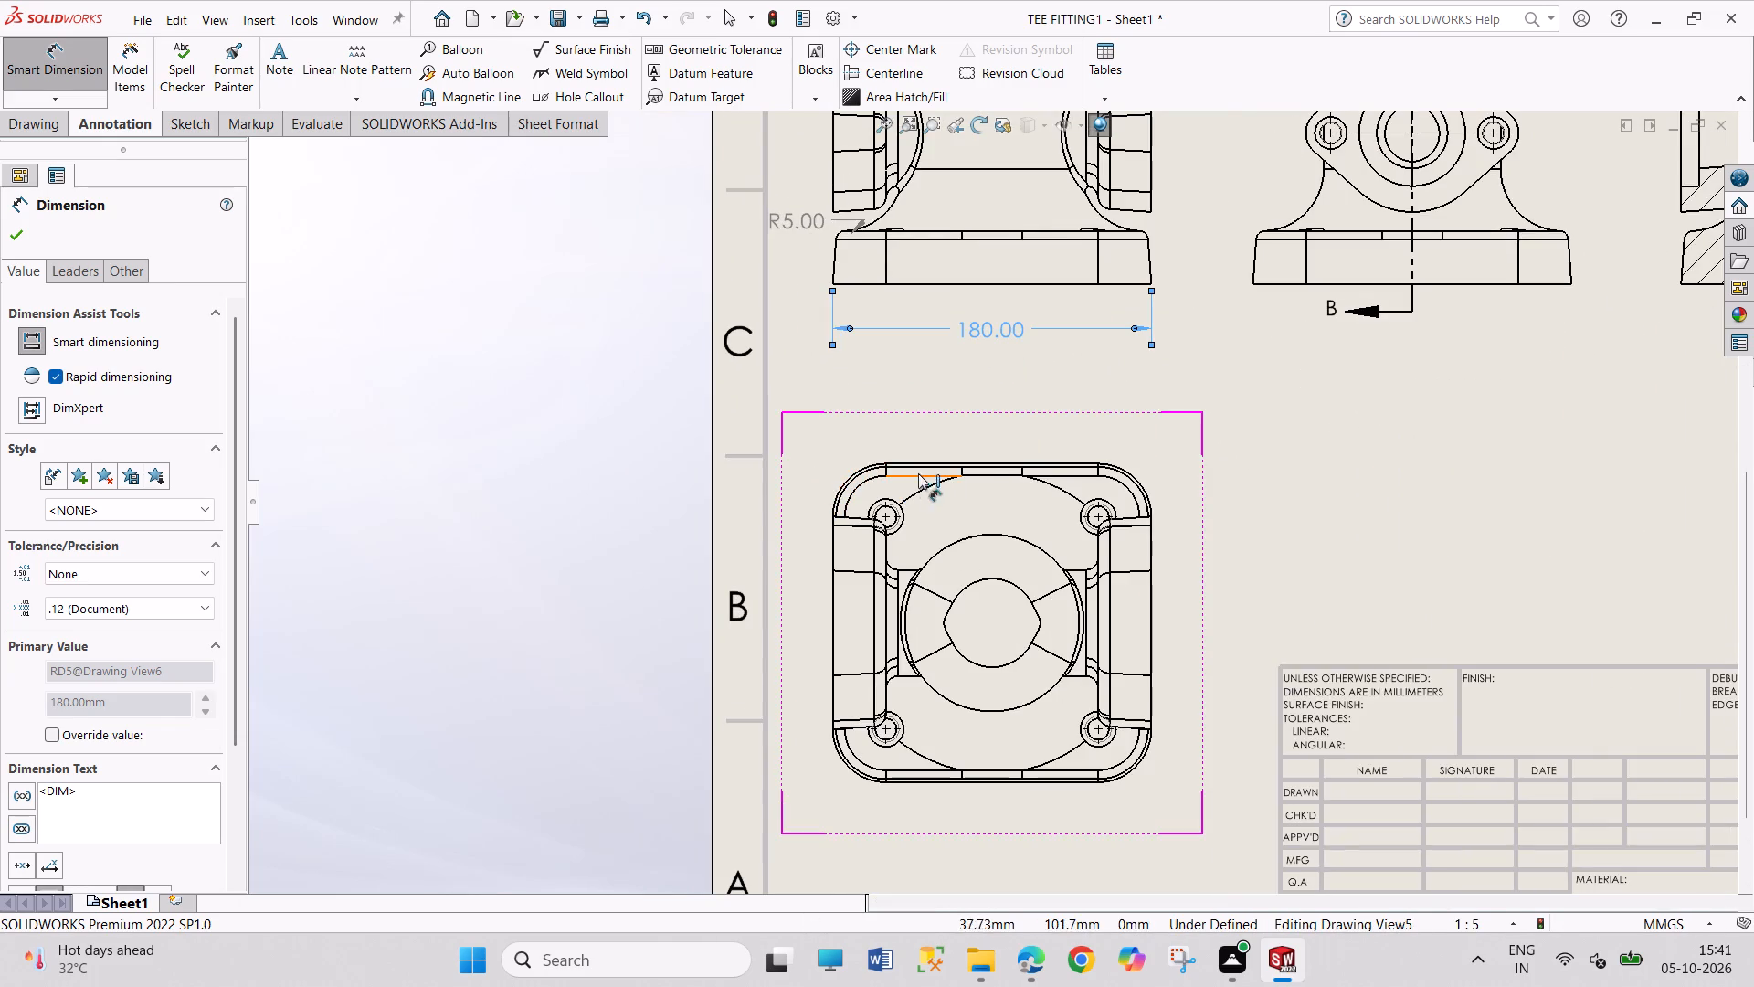
scroll(971, 468, "down", 3)
left_click(976, 465)
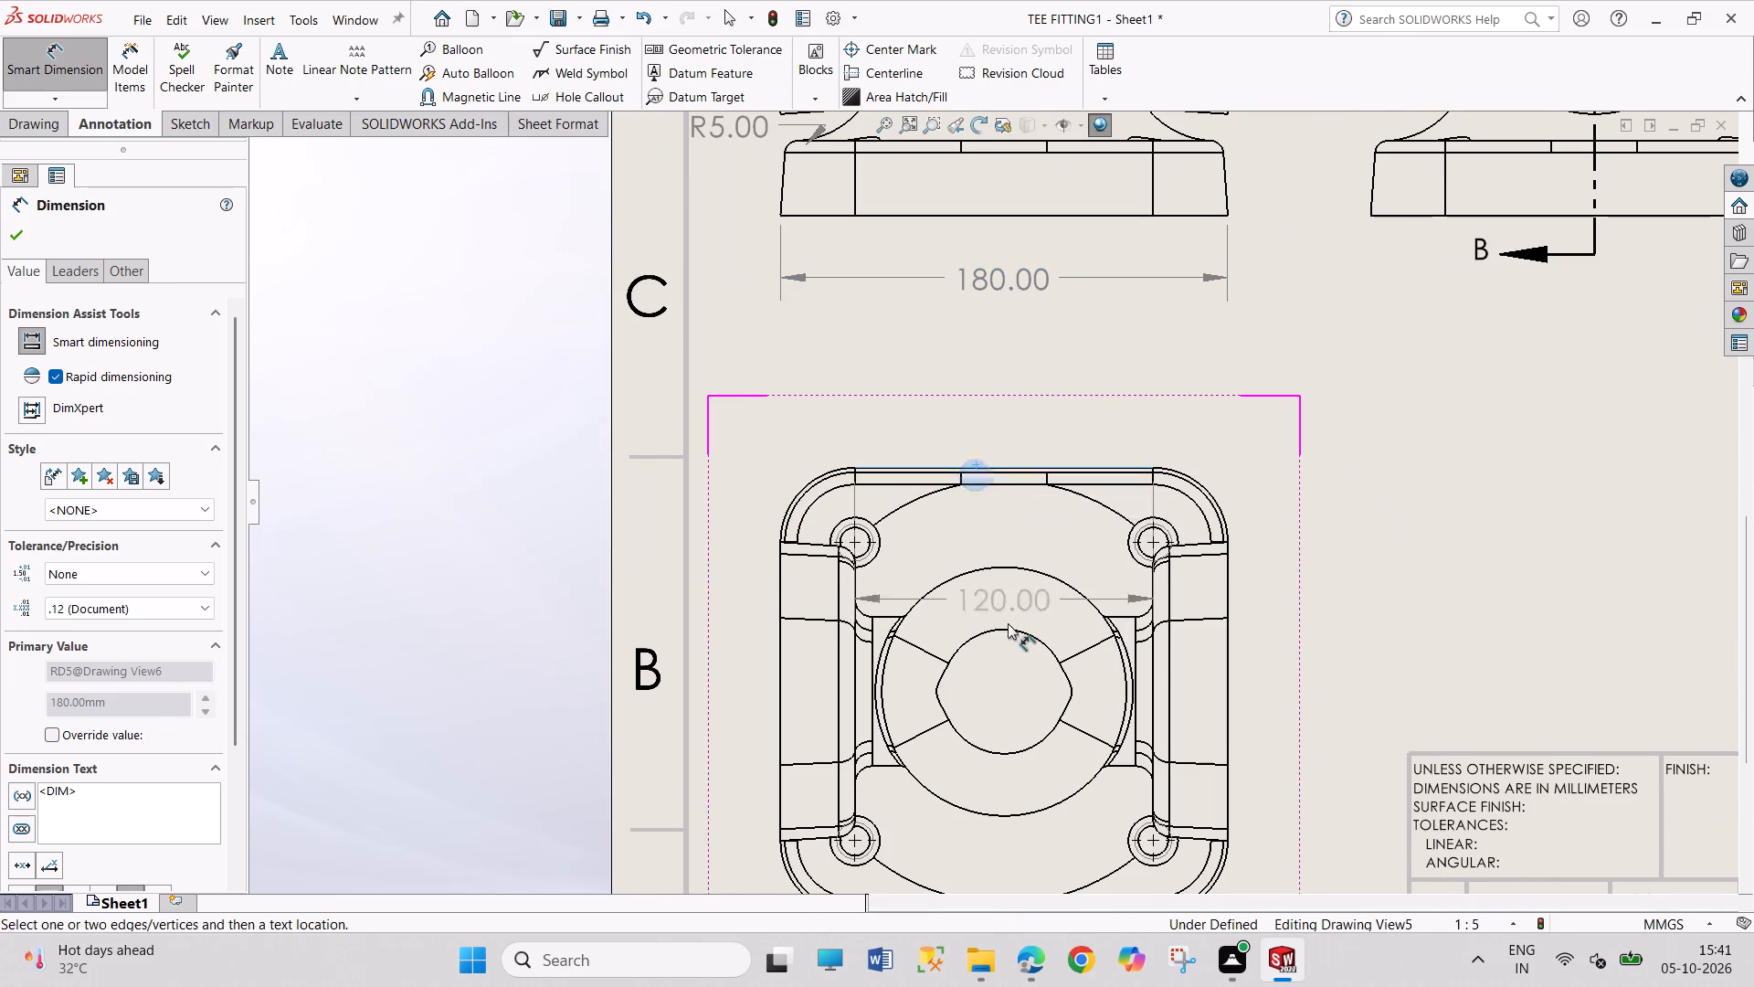
scroll(1008, 625, "up", 4)
scroll(1005, 696, "down", 6)
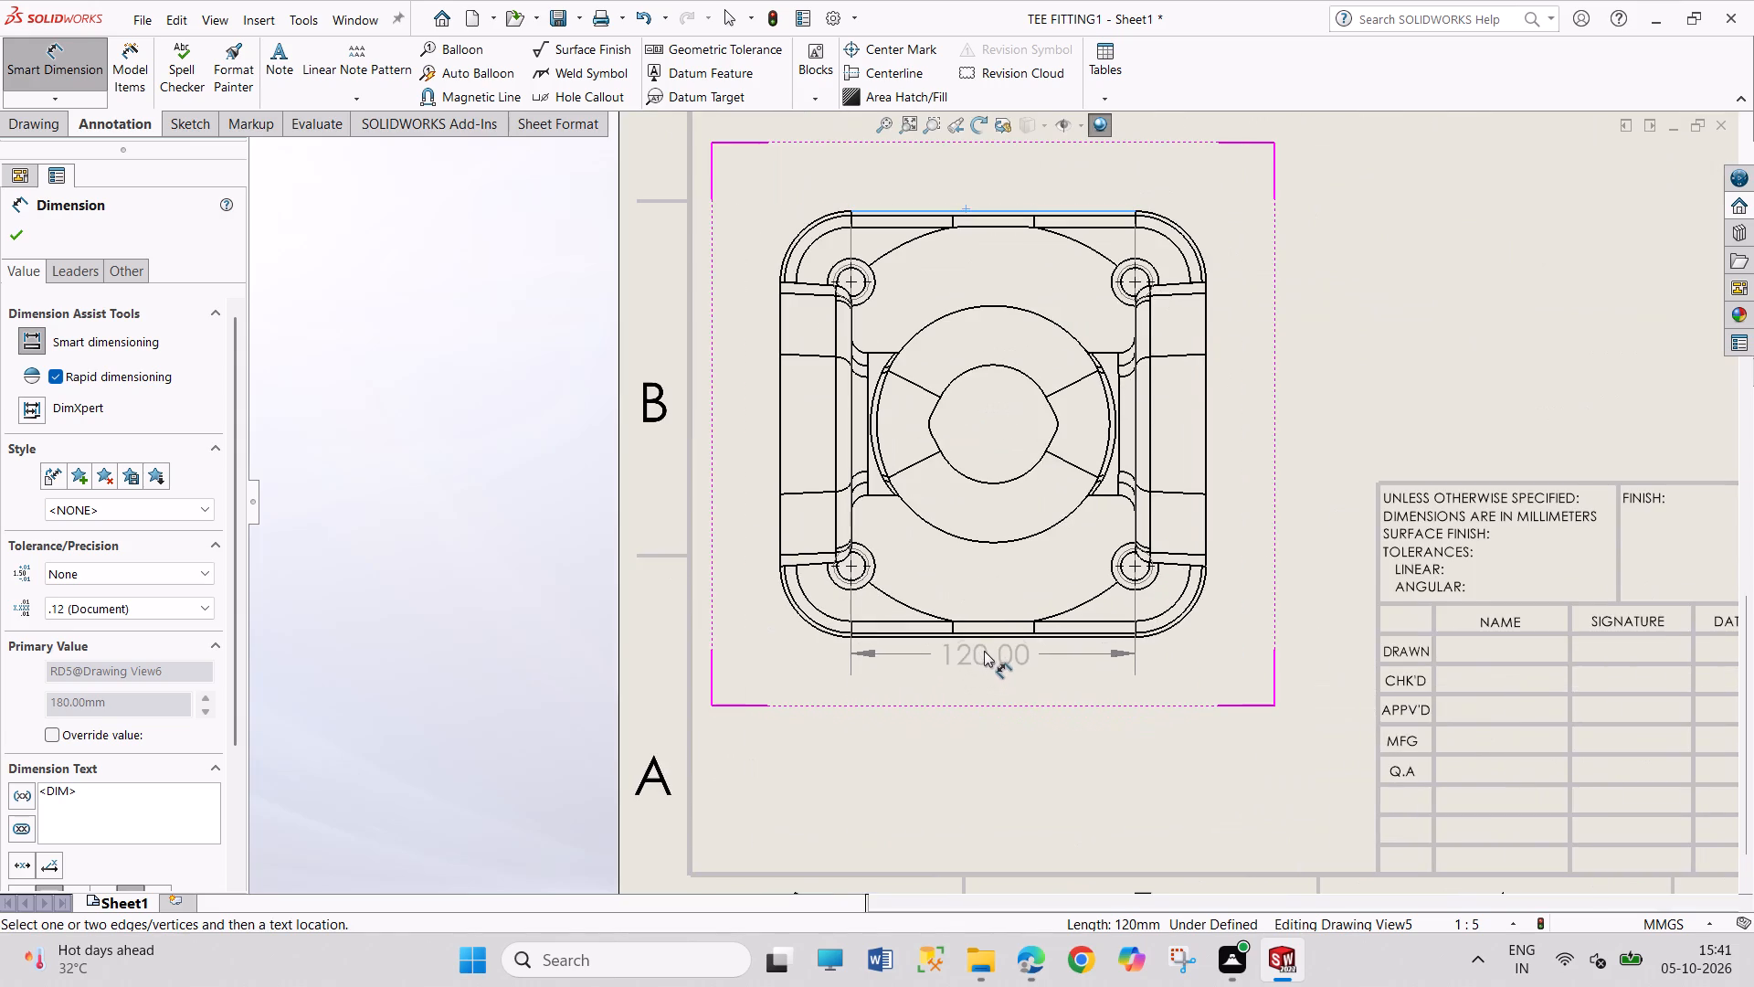
scroll(983, 645, "down", 3)
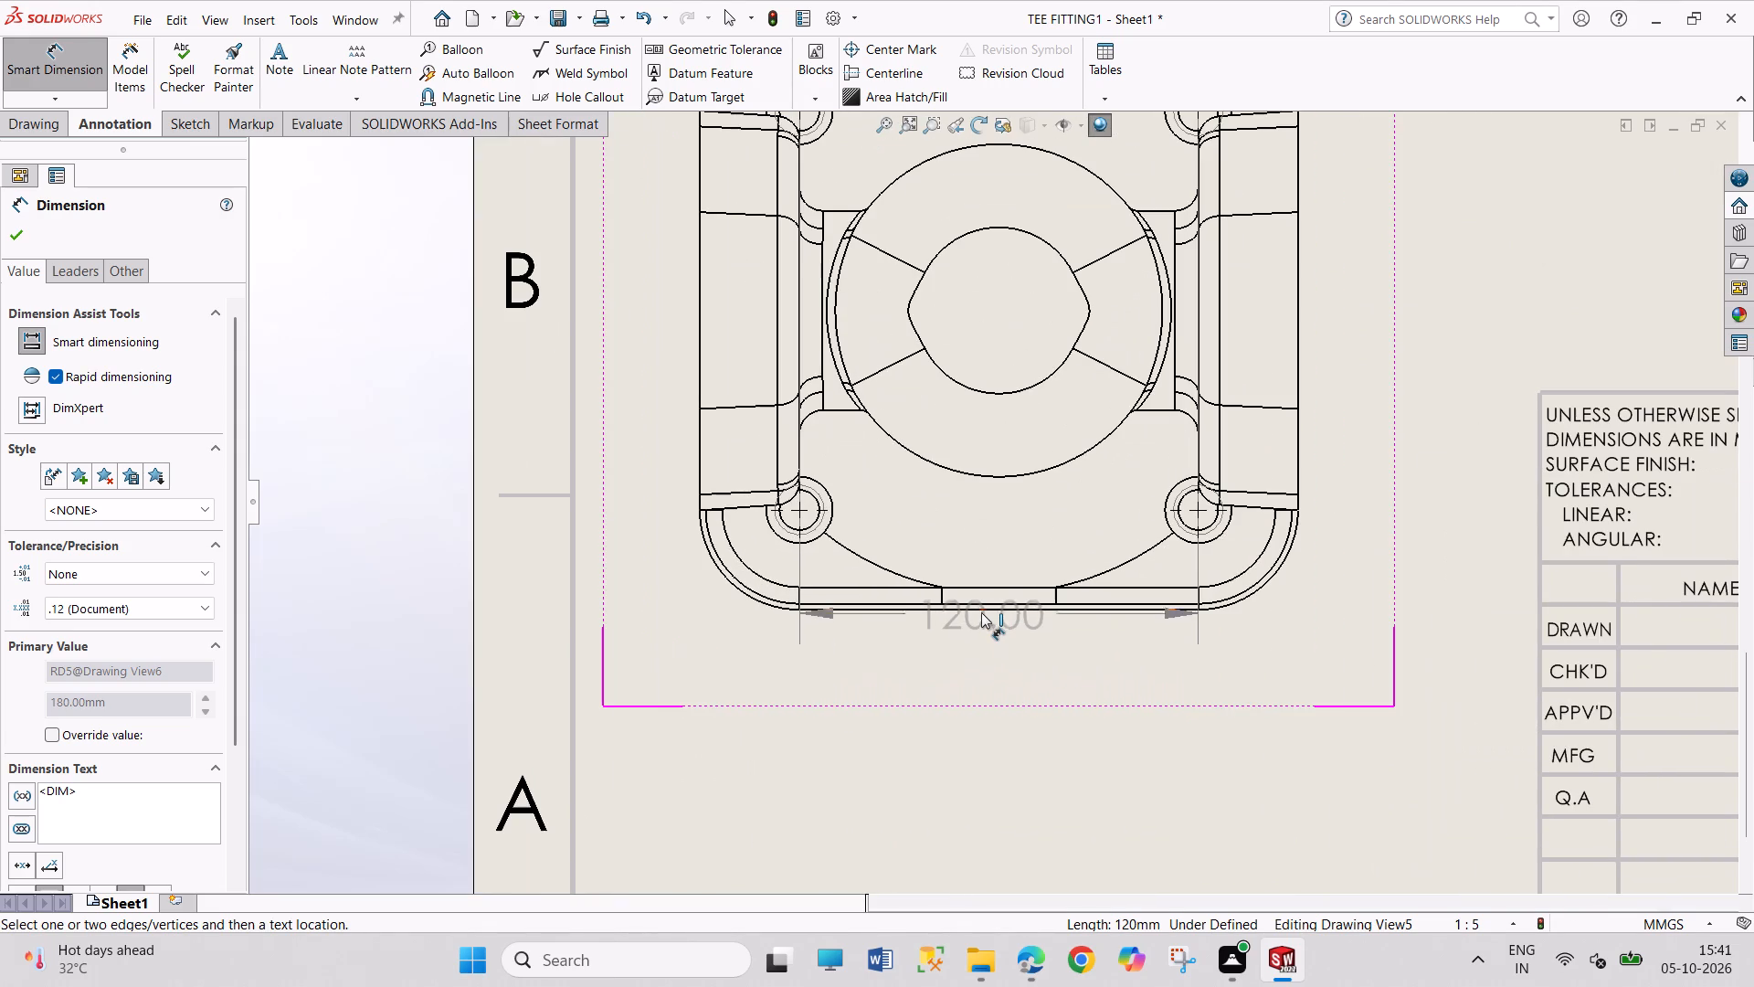
left_click(981, 611)
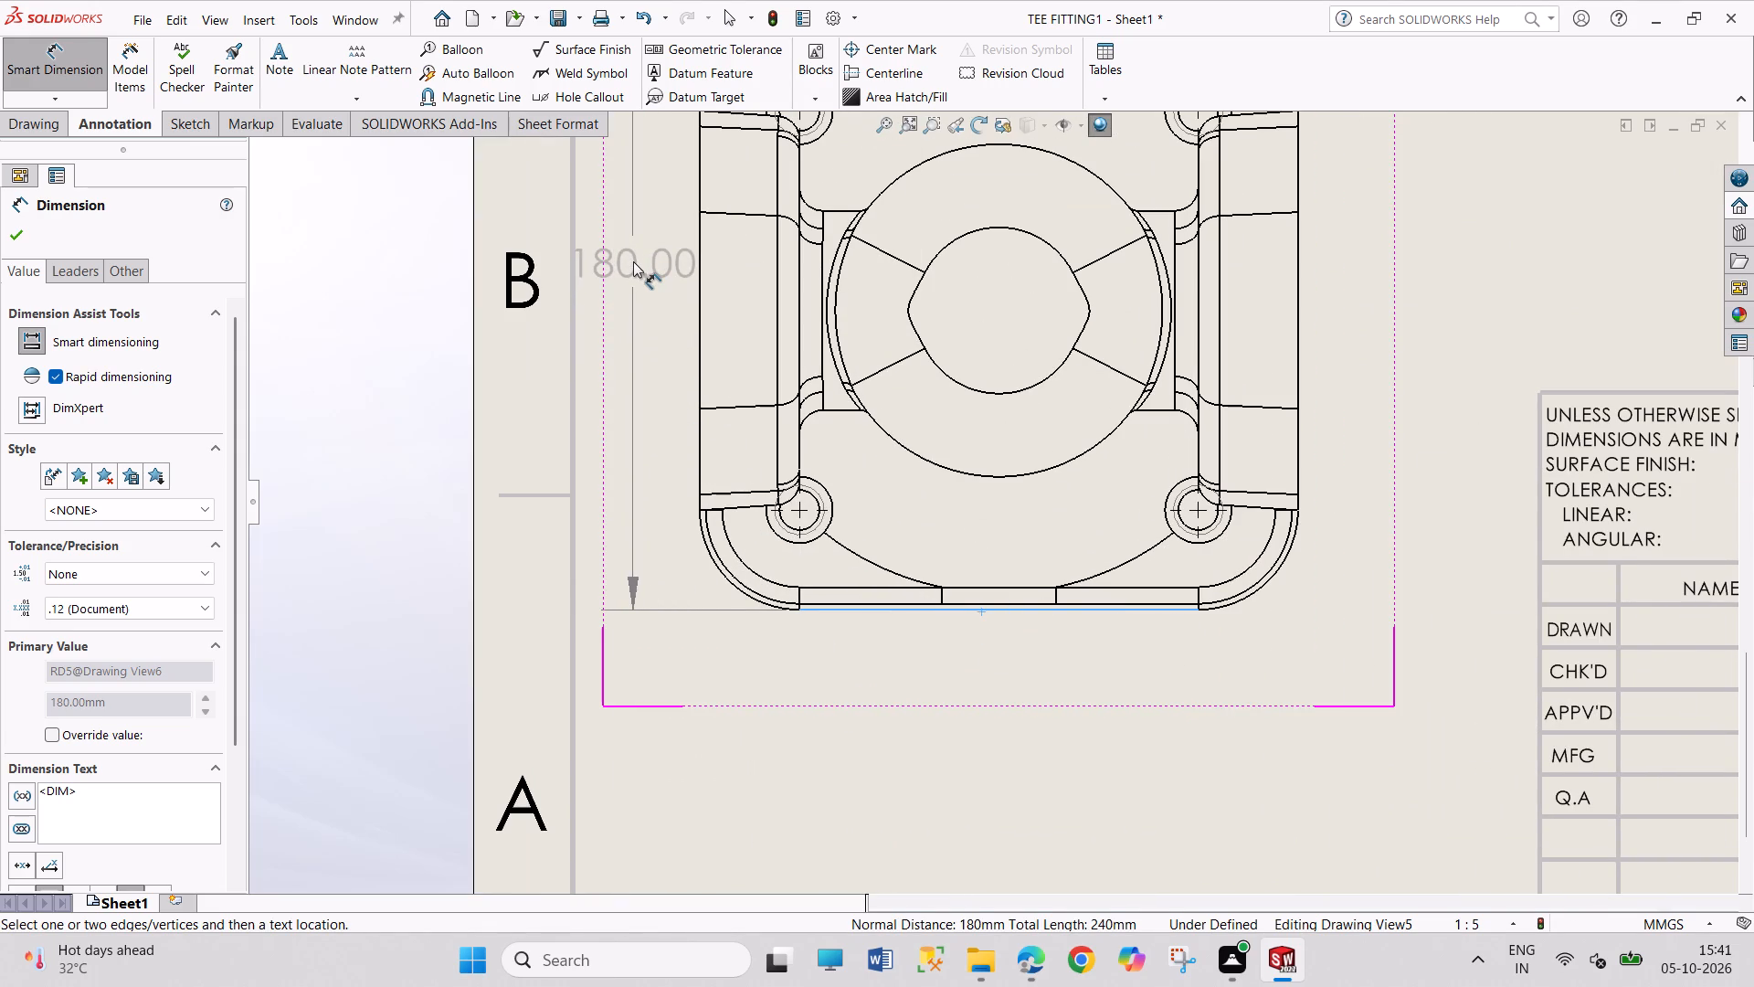
left_click(635, 261)
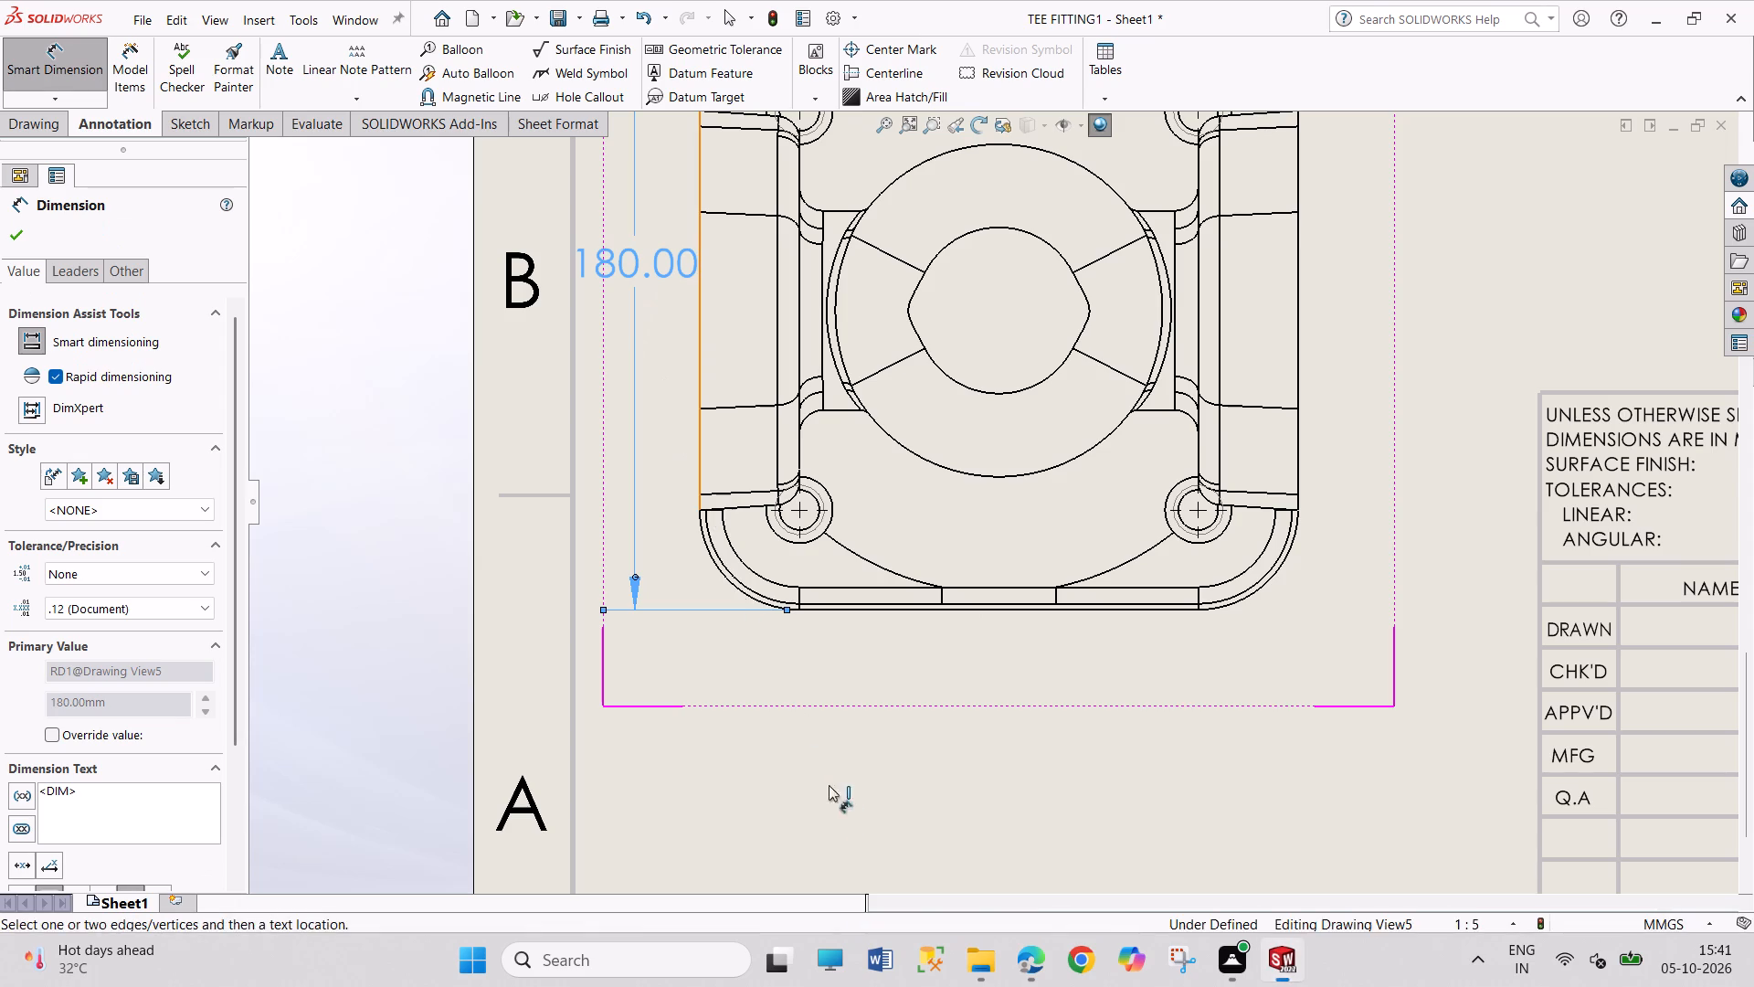
Dimension the centre distance between the two lower mounting holes in the top view, placing it below the view.
left_click(815, 522)
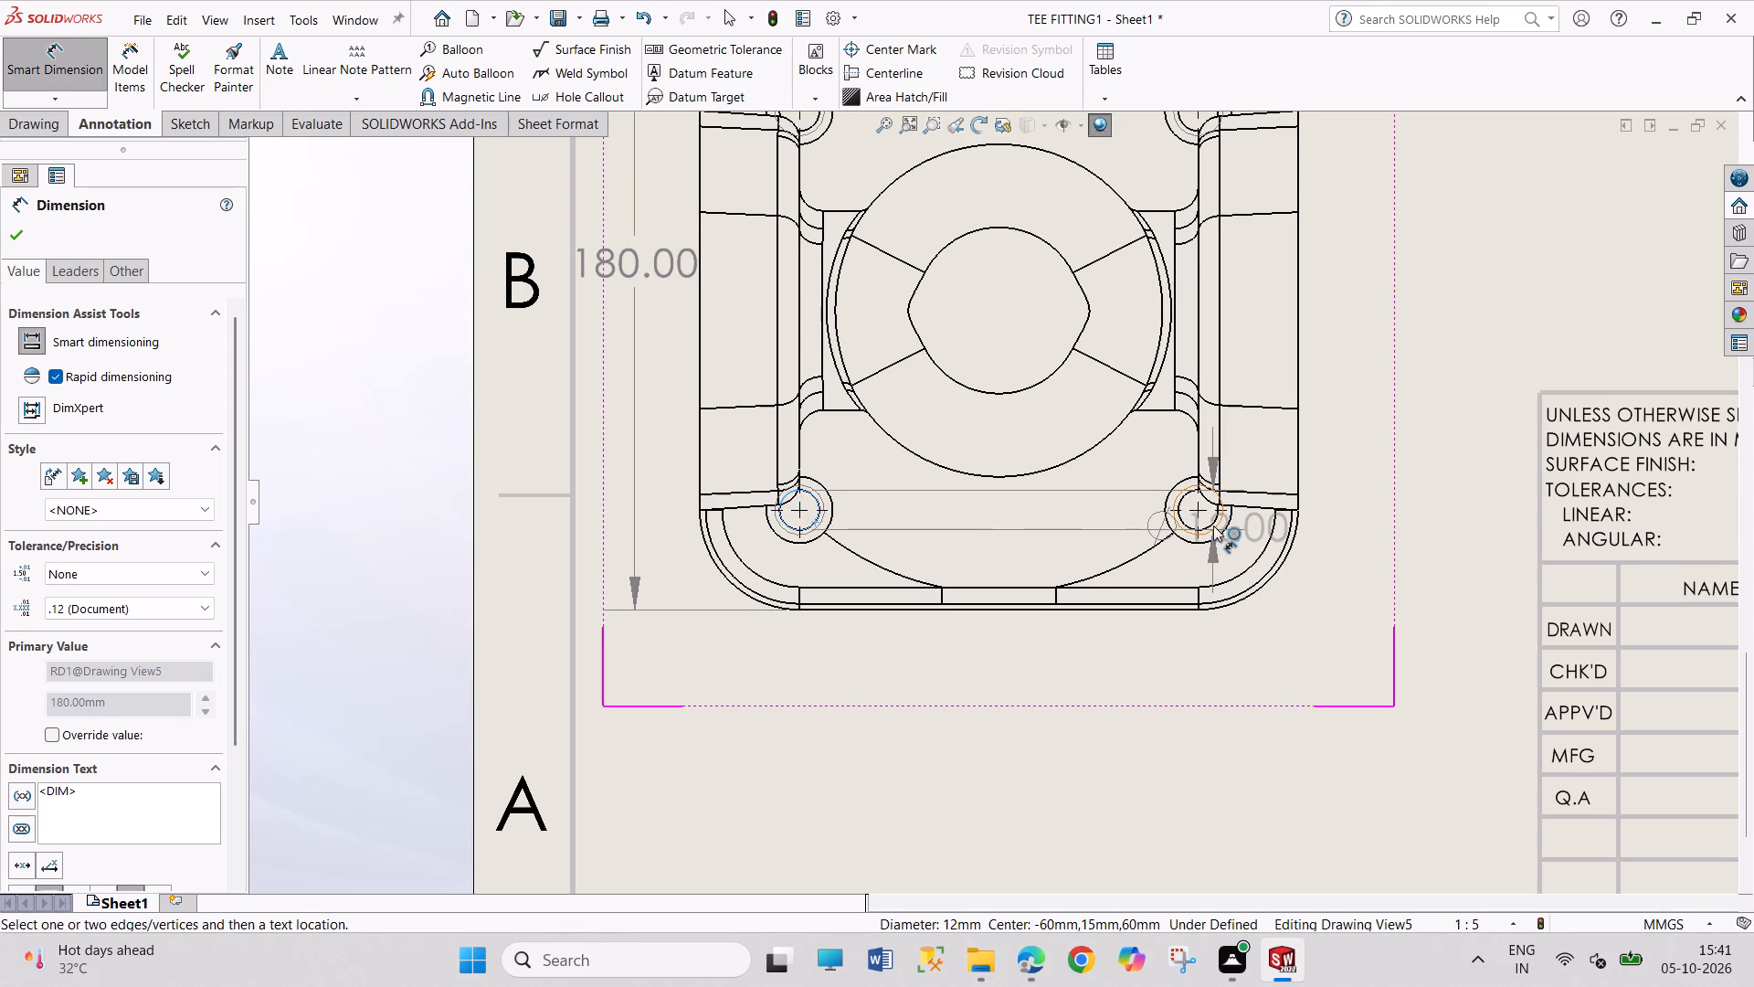
left_click(1211, 522)
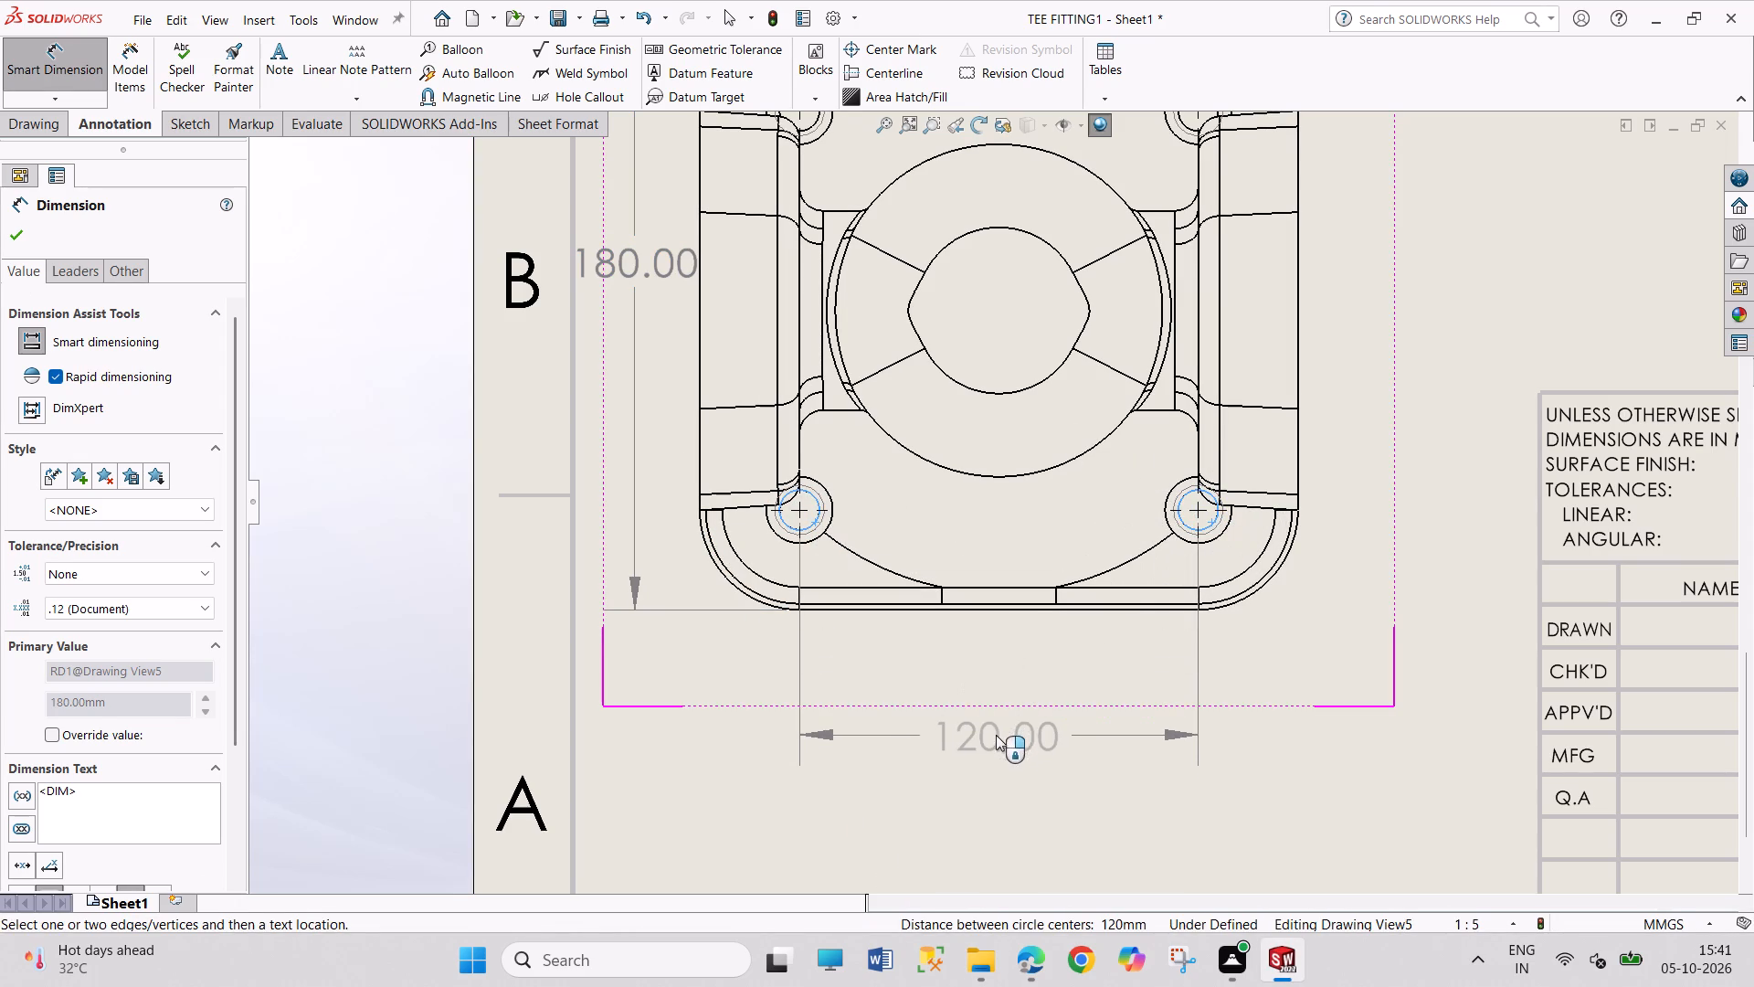
left_click(996, 735)
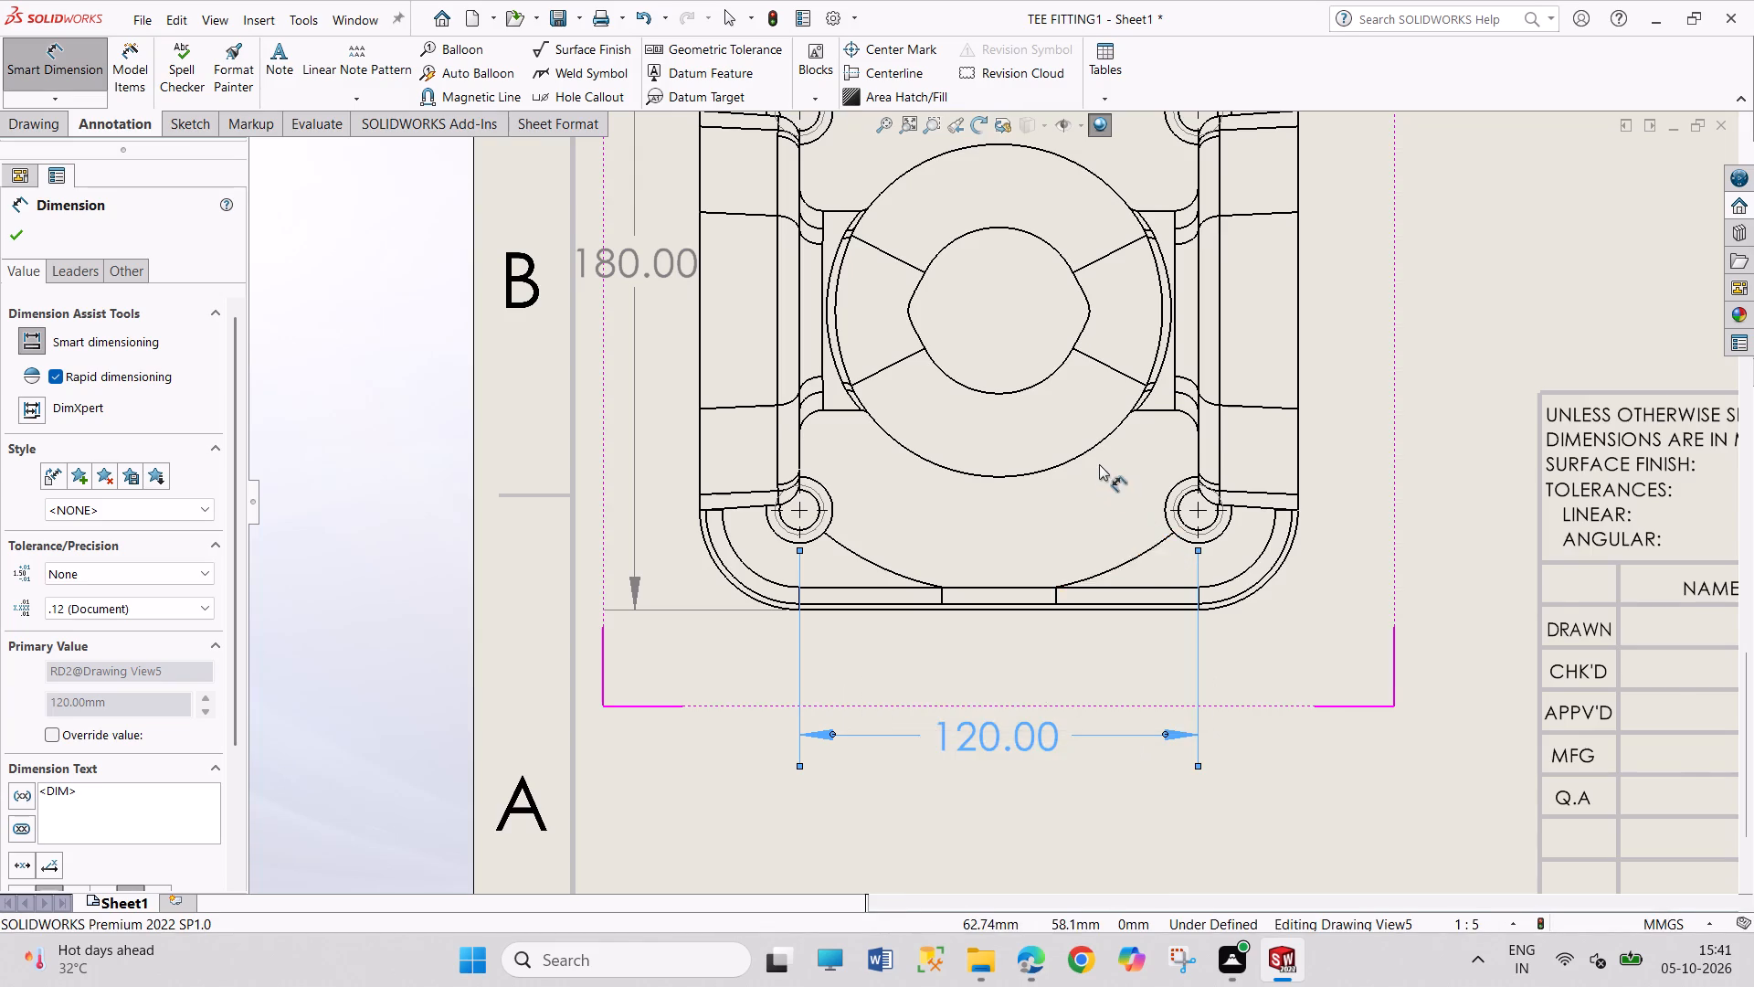
Dimension the radius of the large central arc in the top view, place the text above the view, and end dimensioning.
scroll(1099, 464, "up", 7)
scroll(1075, 370, "down", 3)
scroll(991, 392, "down", 2)
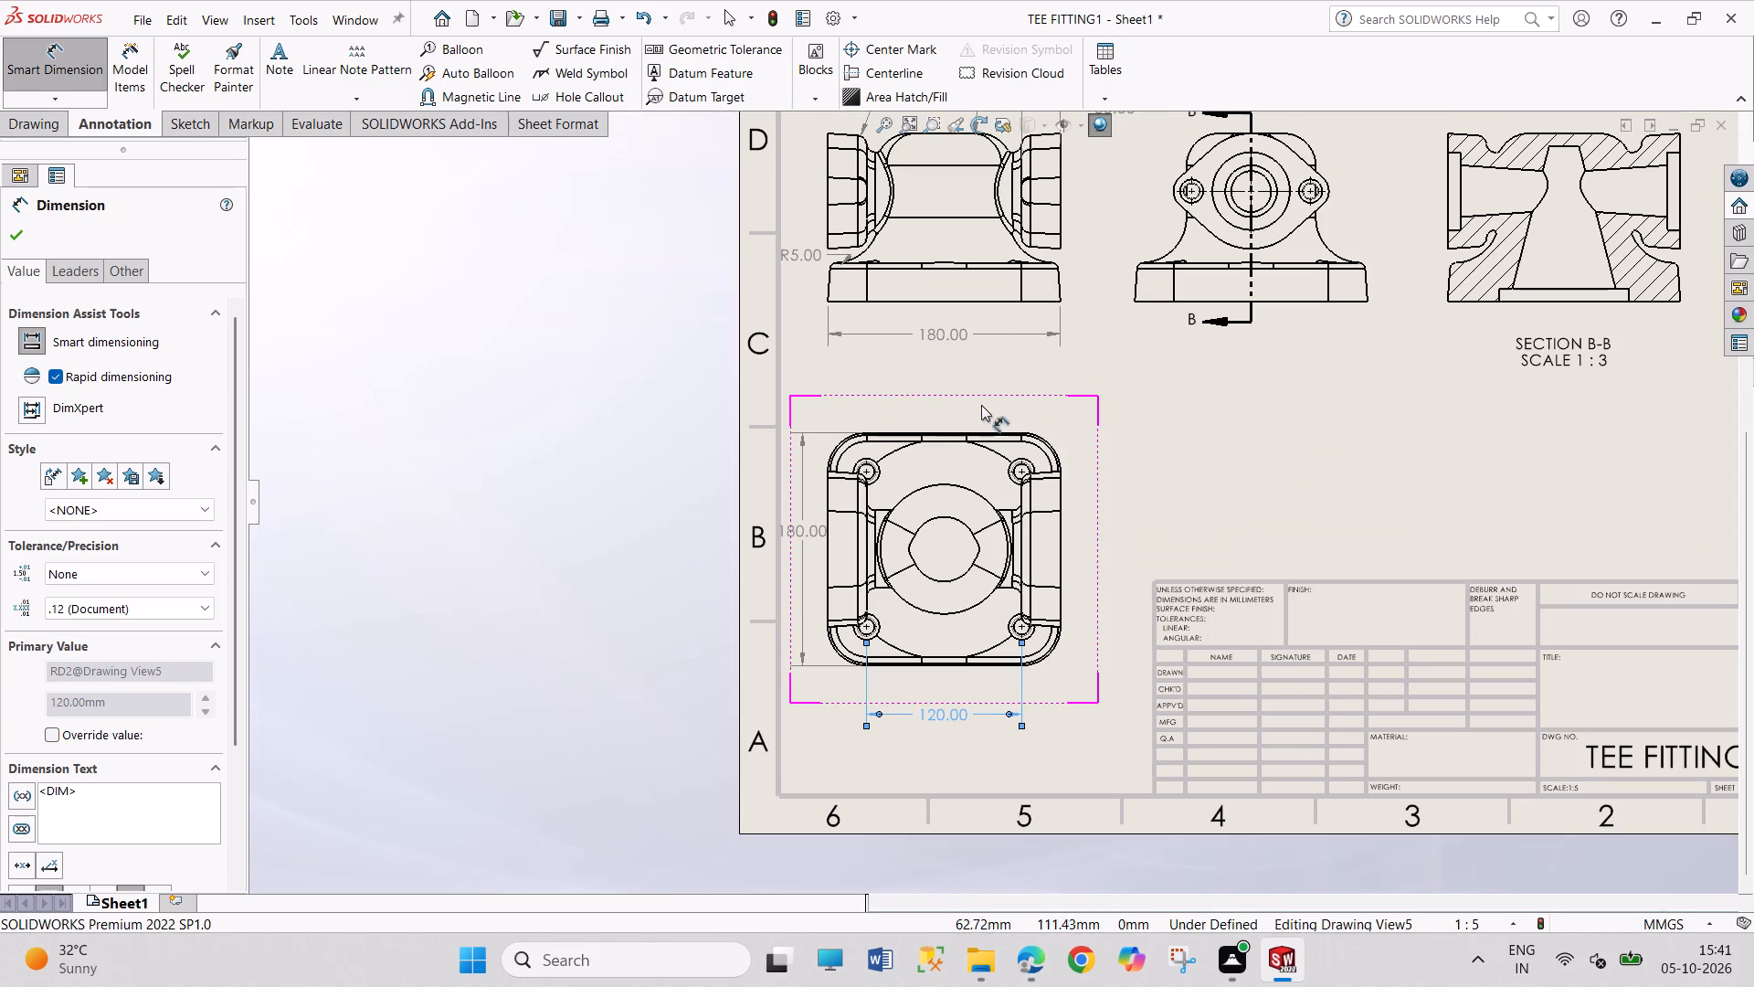
left_click(945, 482)
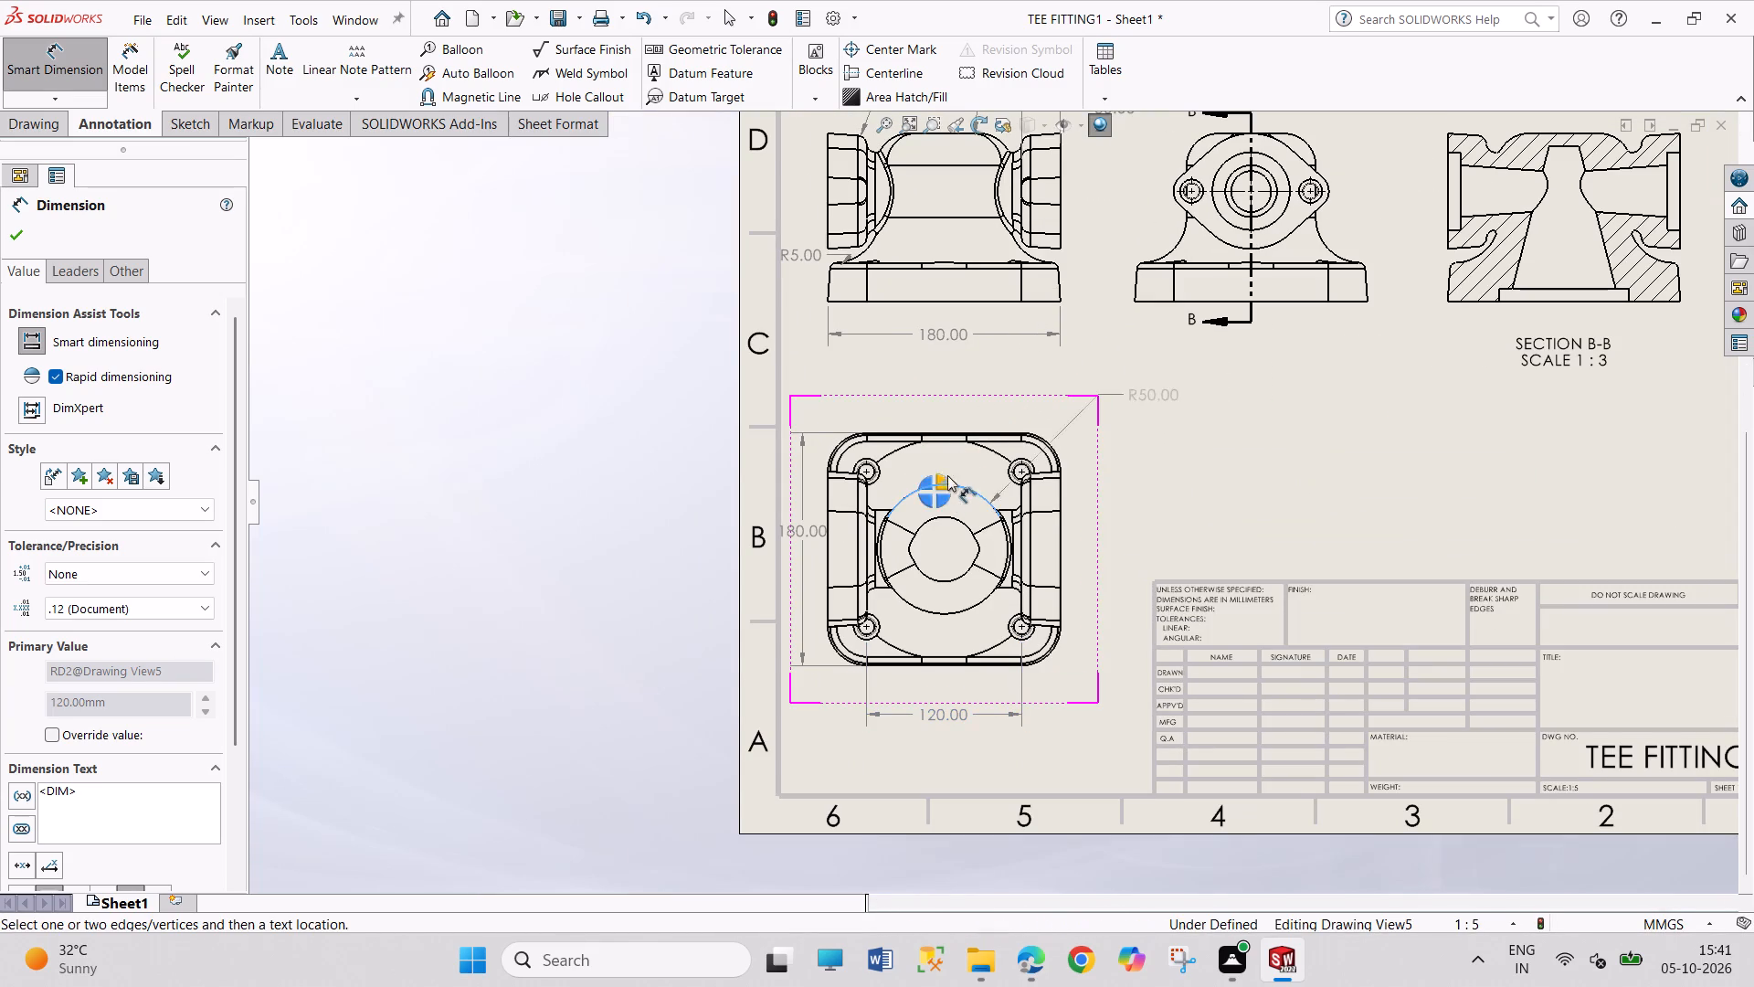
left_click(1051, 381)
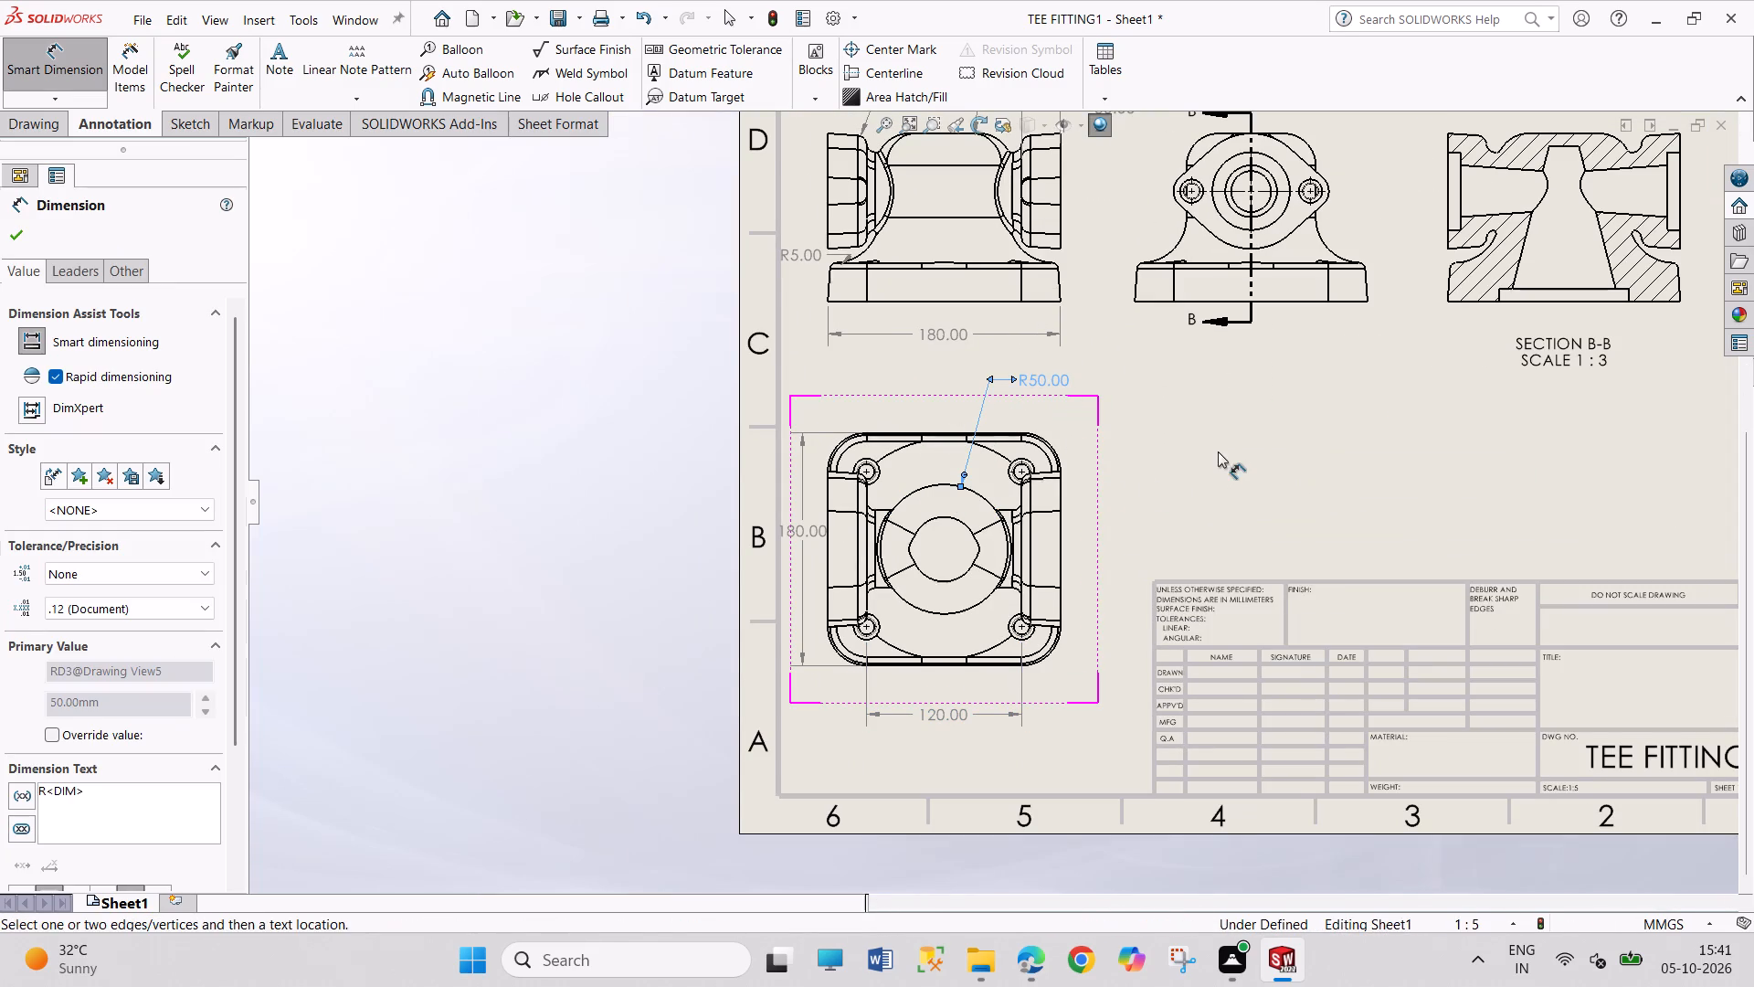
right_click(1218, 451)
left_click(1251, 534)
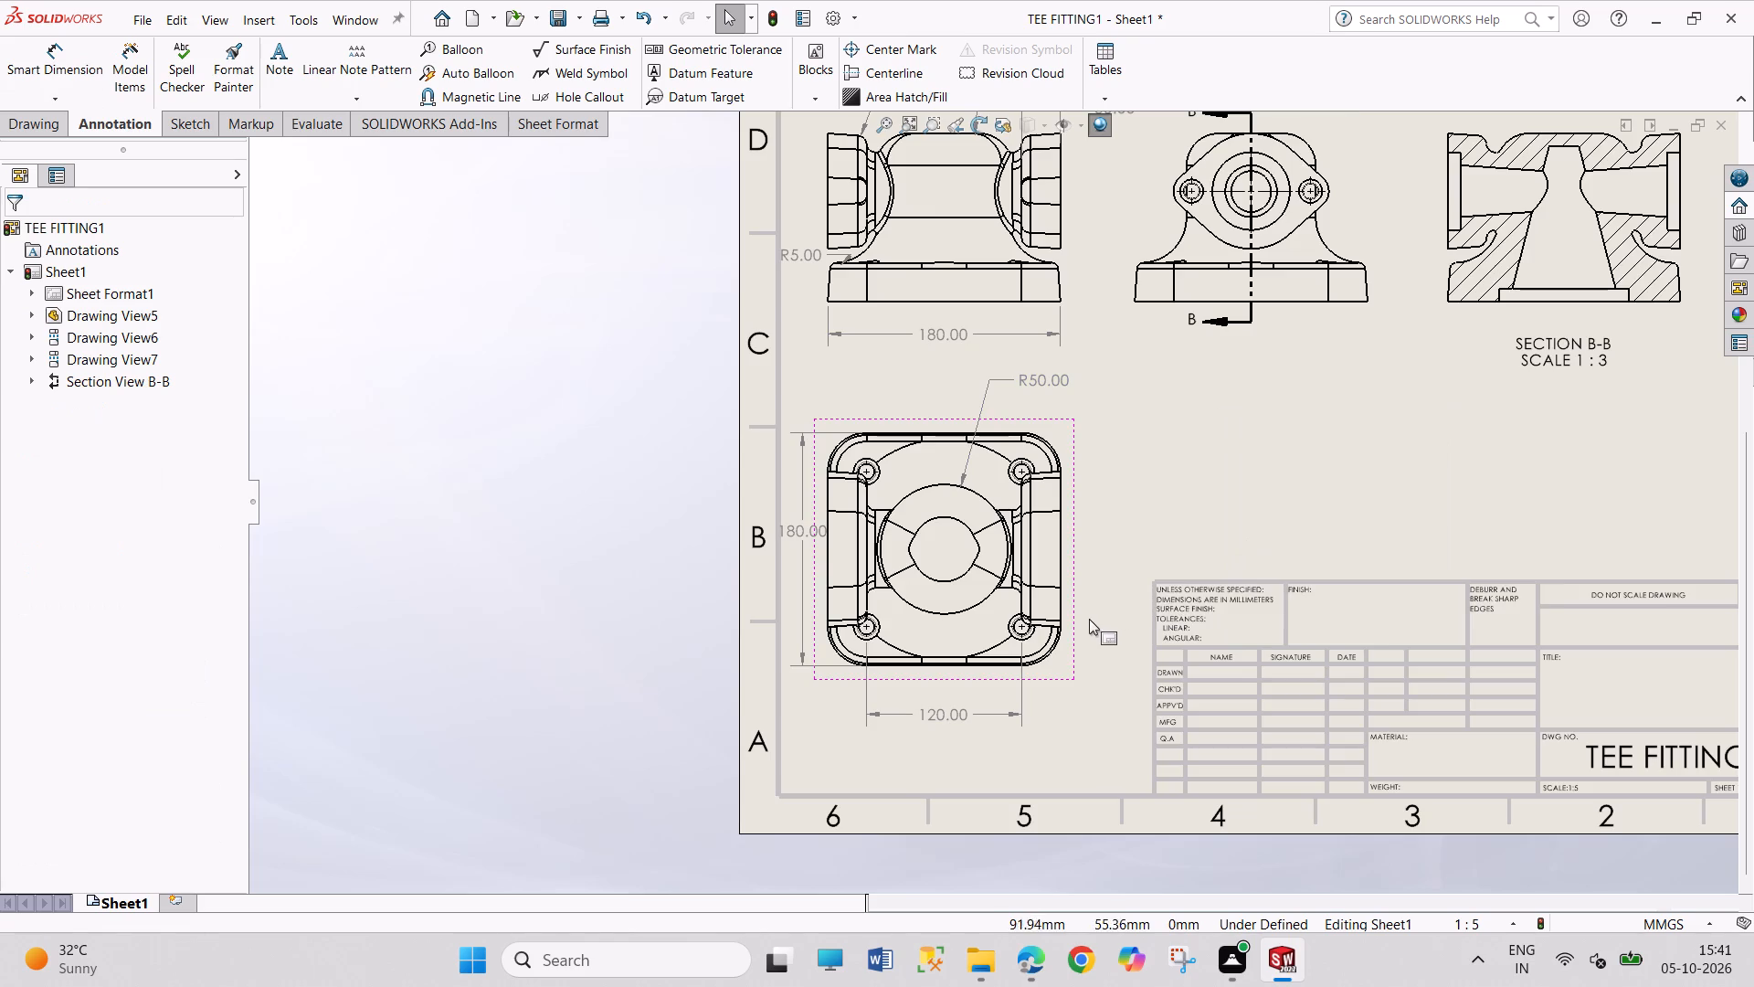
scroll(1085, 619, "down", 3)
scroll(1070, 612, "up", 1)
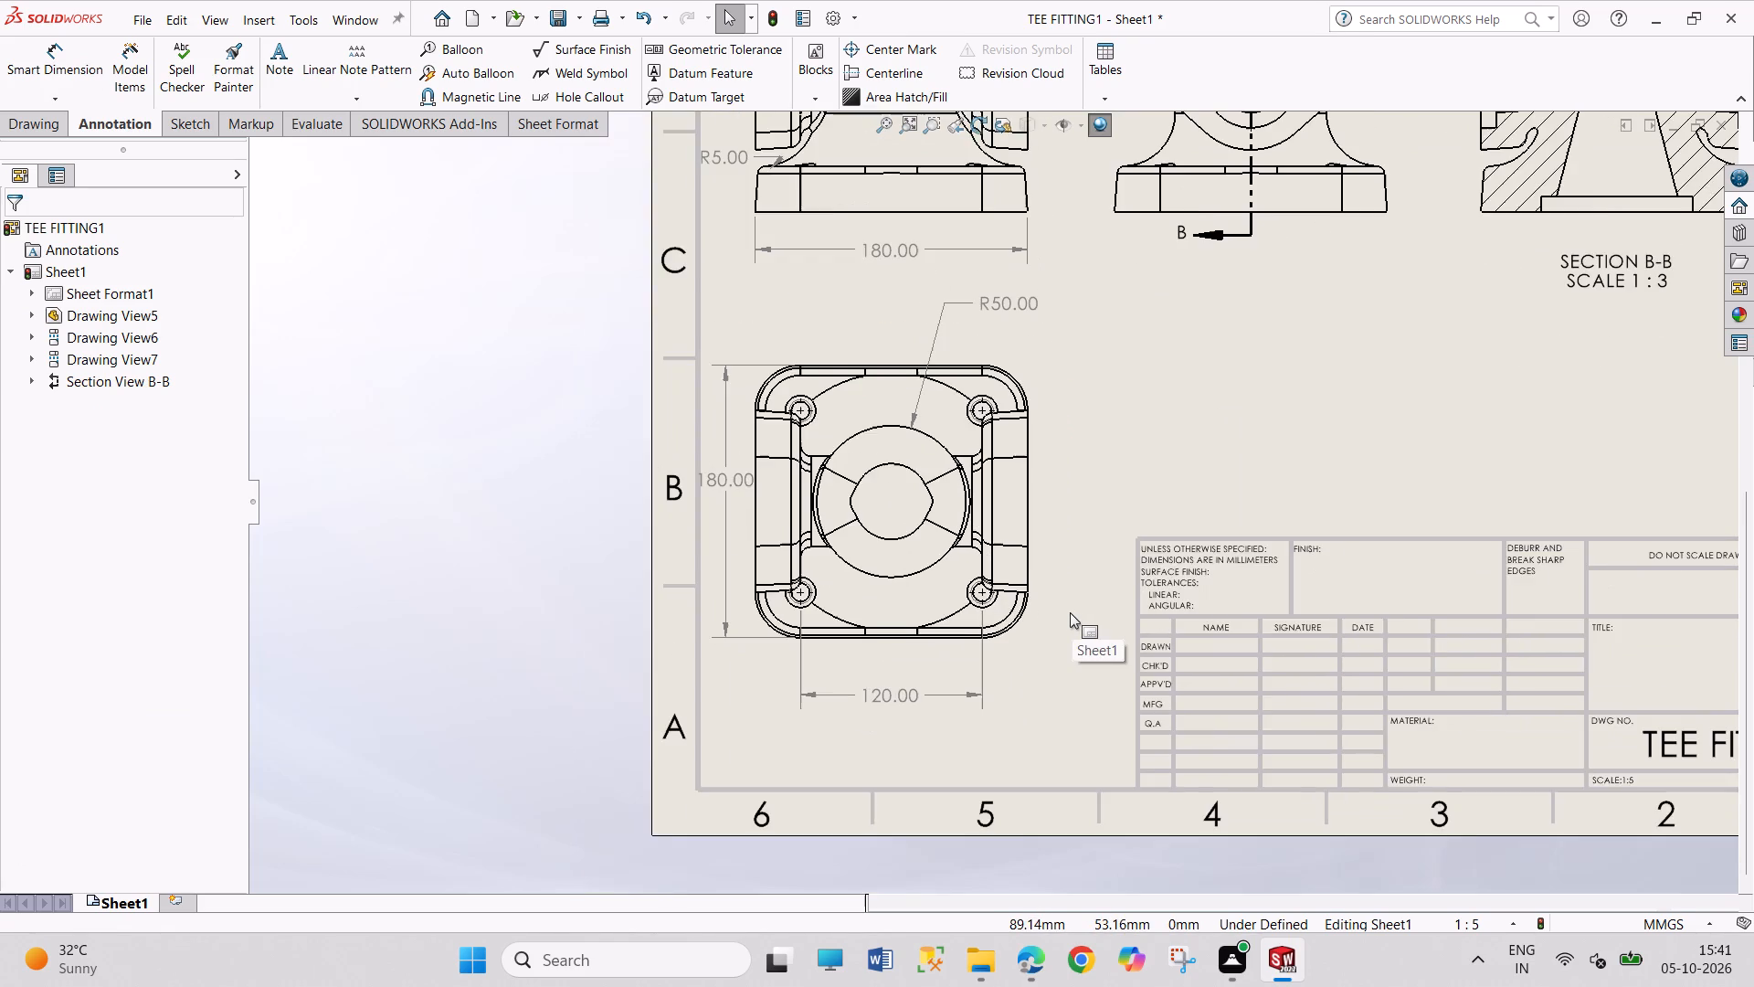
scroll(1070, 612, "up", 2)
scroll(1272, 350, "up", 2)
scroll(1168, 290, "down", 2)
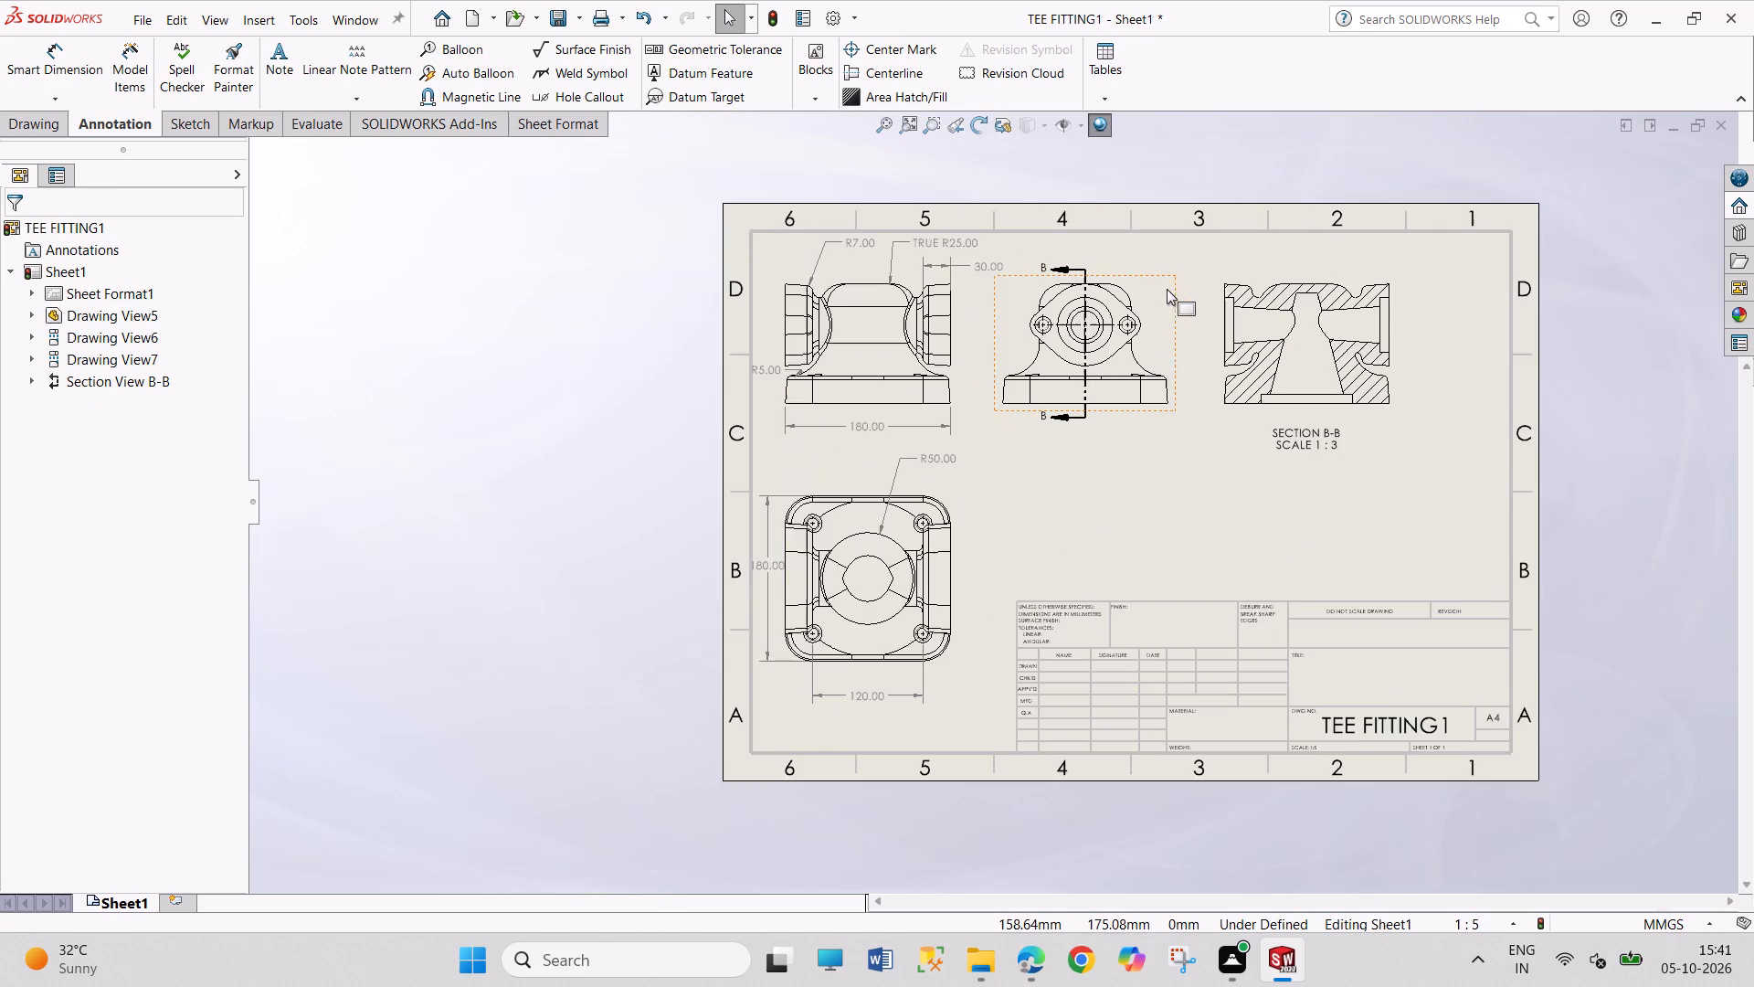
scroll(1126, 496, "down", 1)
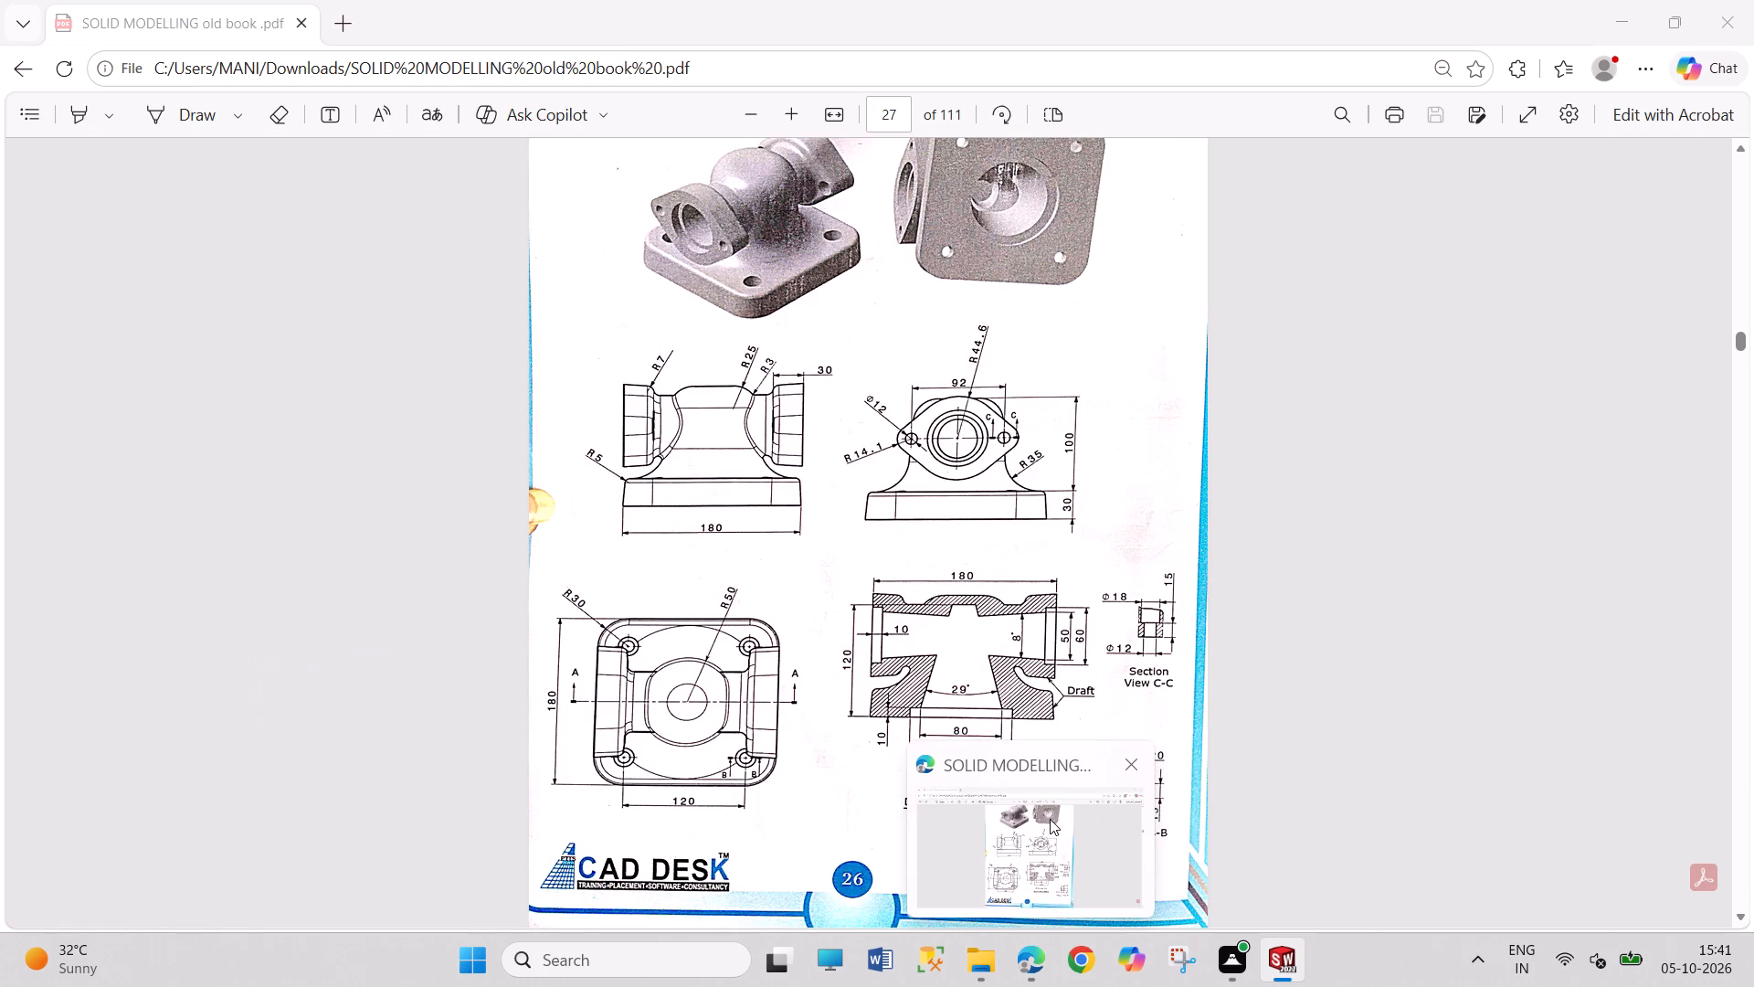
Dimension the base thickness between its bottom and top edges in the side view, placing it right of the view.
scroll(1294, 230, "down", 4)
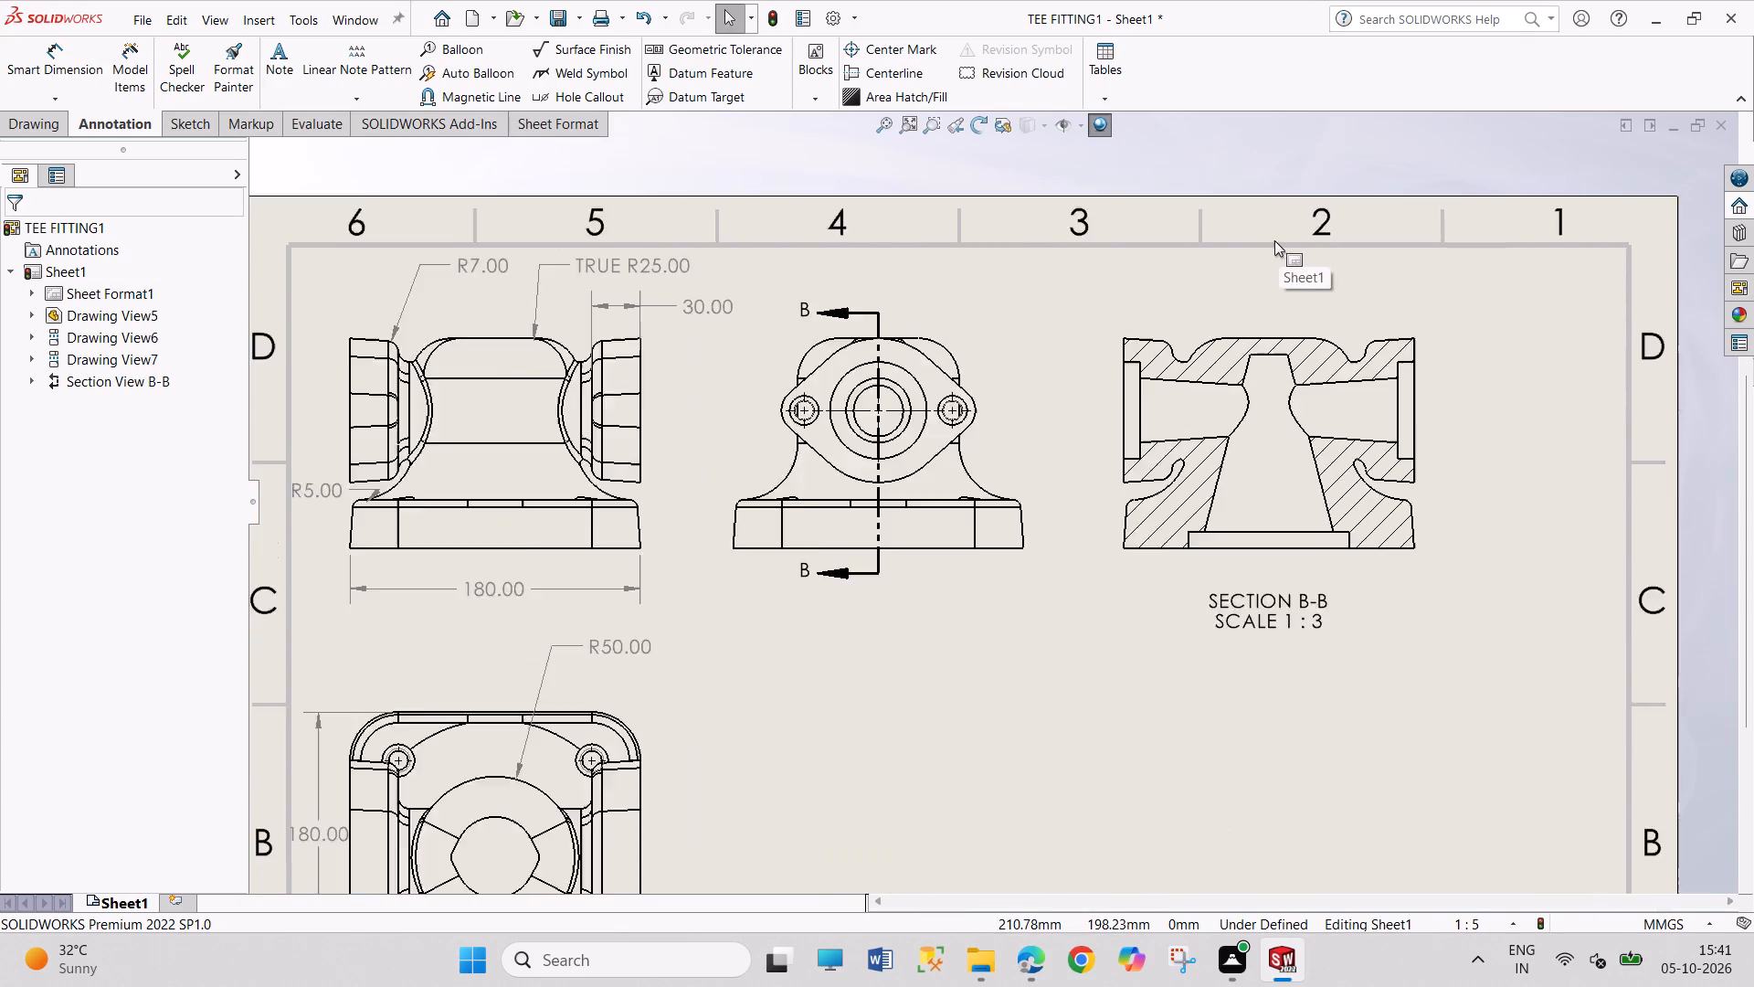
scroll(1274, 240, "down", 1)
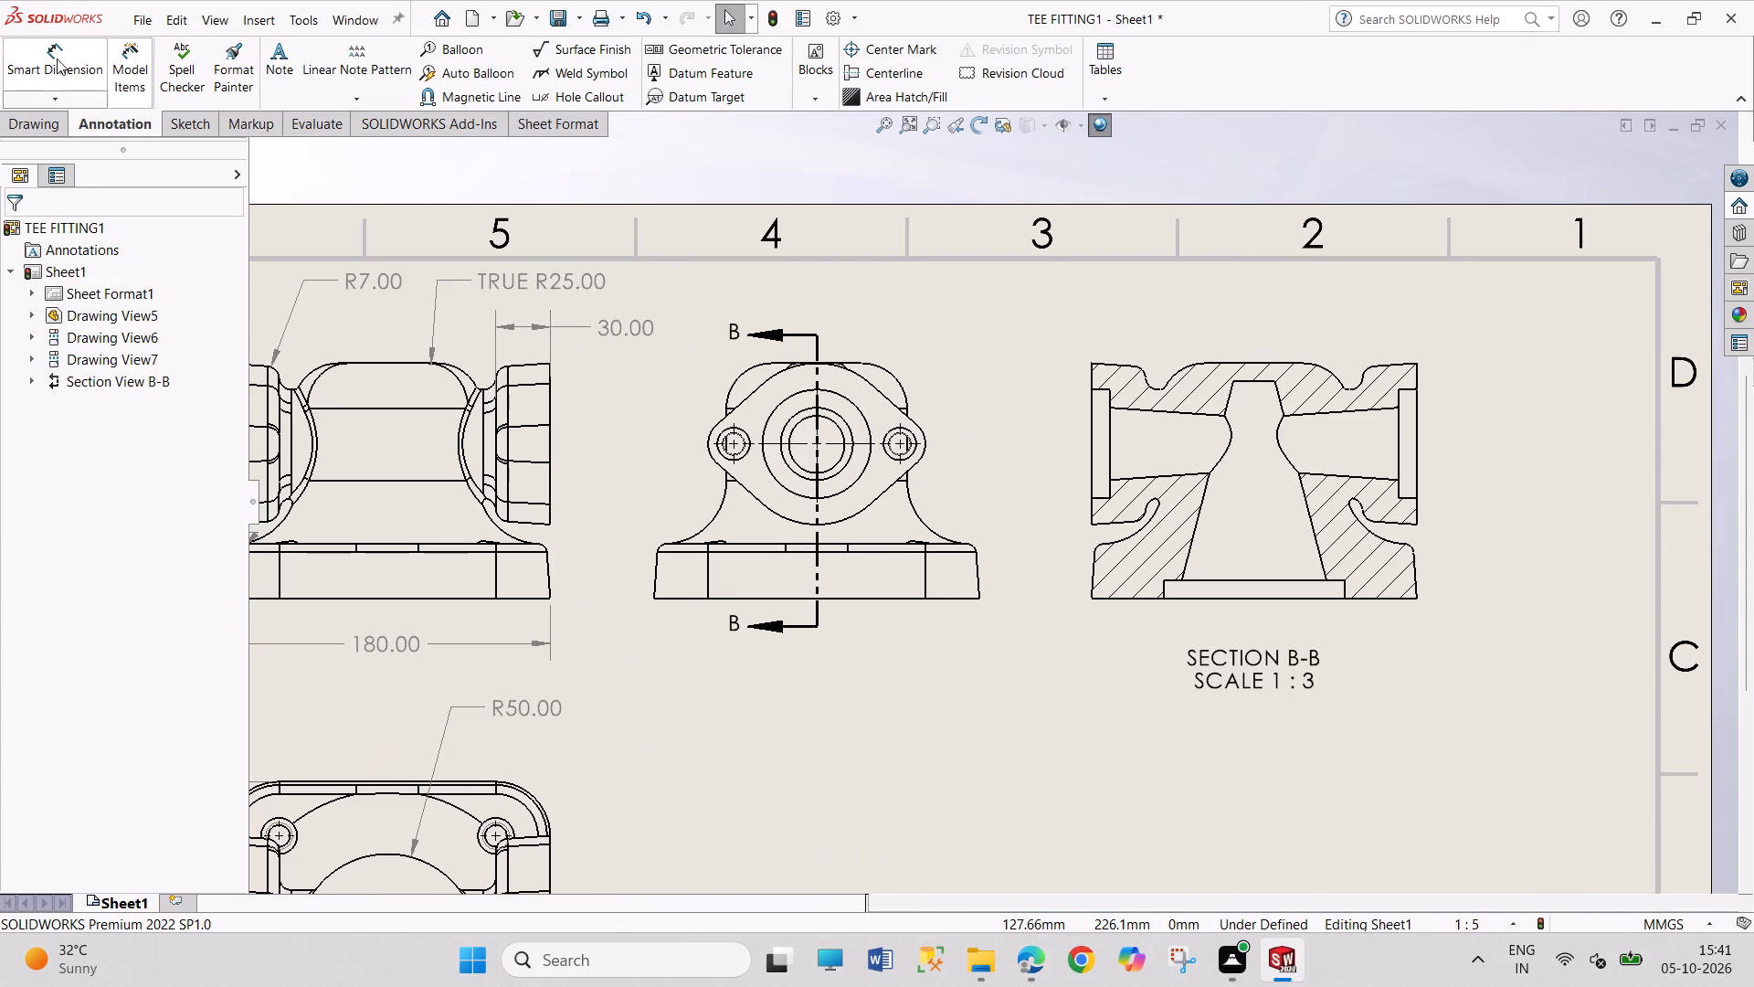
left_click(57, 58)
scroll(945, 527, "down", 3)
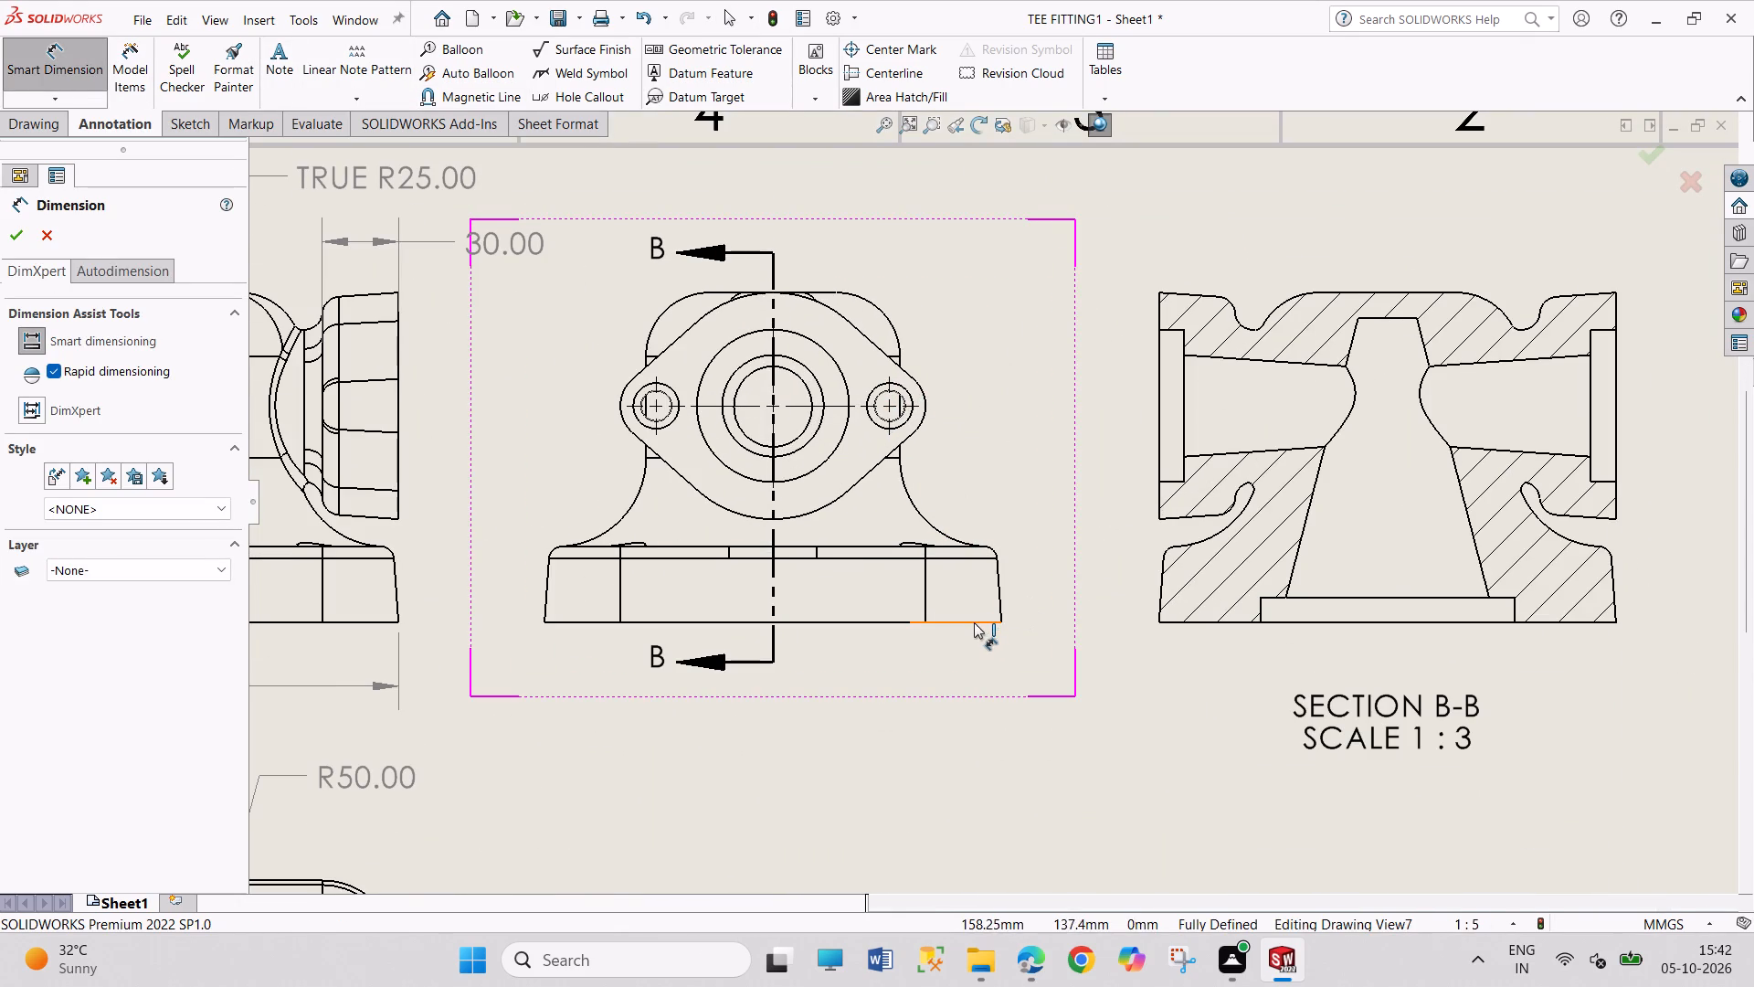
left_click(974, 623)
left_click(959, 545)
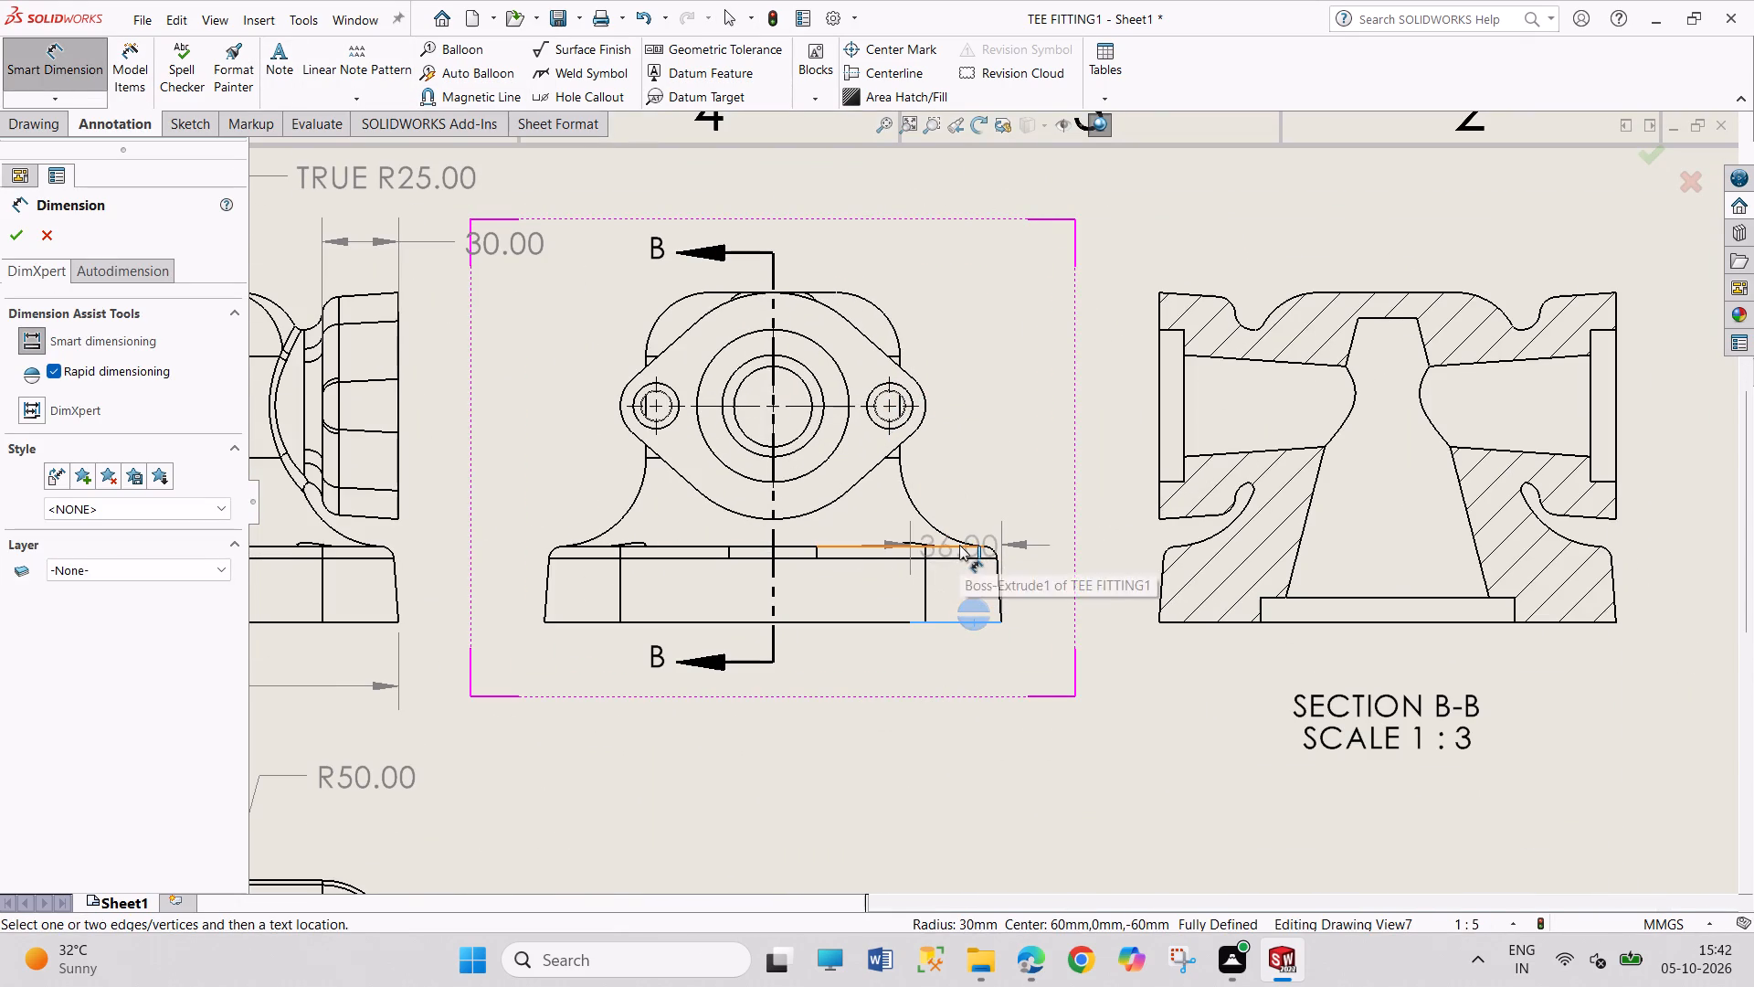
left_click(1054, 588)
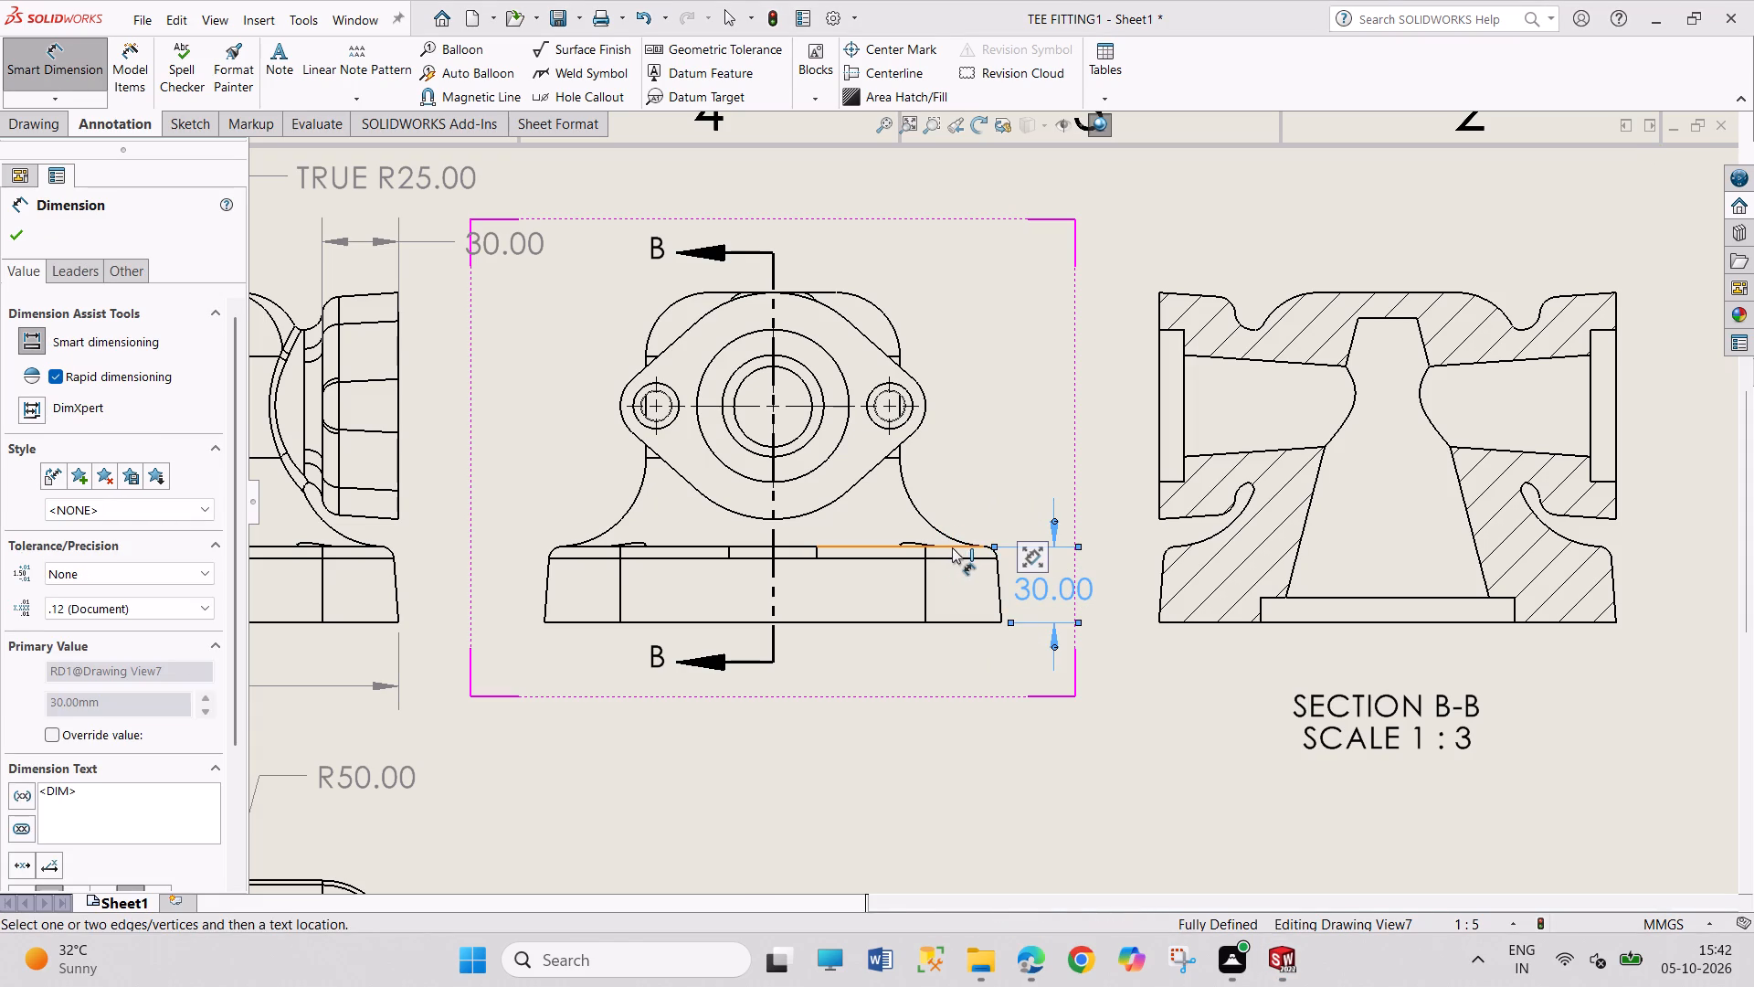
Dimension the height from the base's top edge to the body's top in the side view, placing it above the base thickness dimension.
left_click(952, 547)
left_click(827, 293)
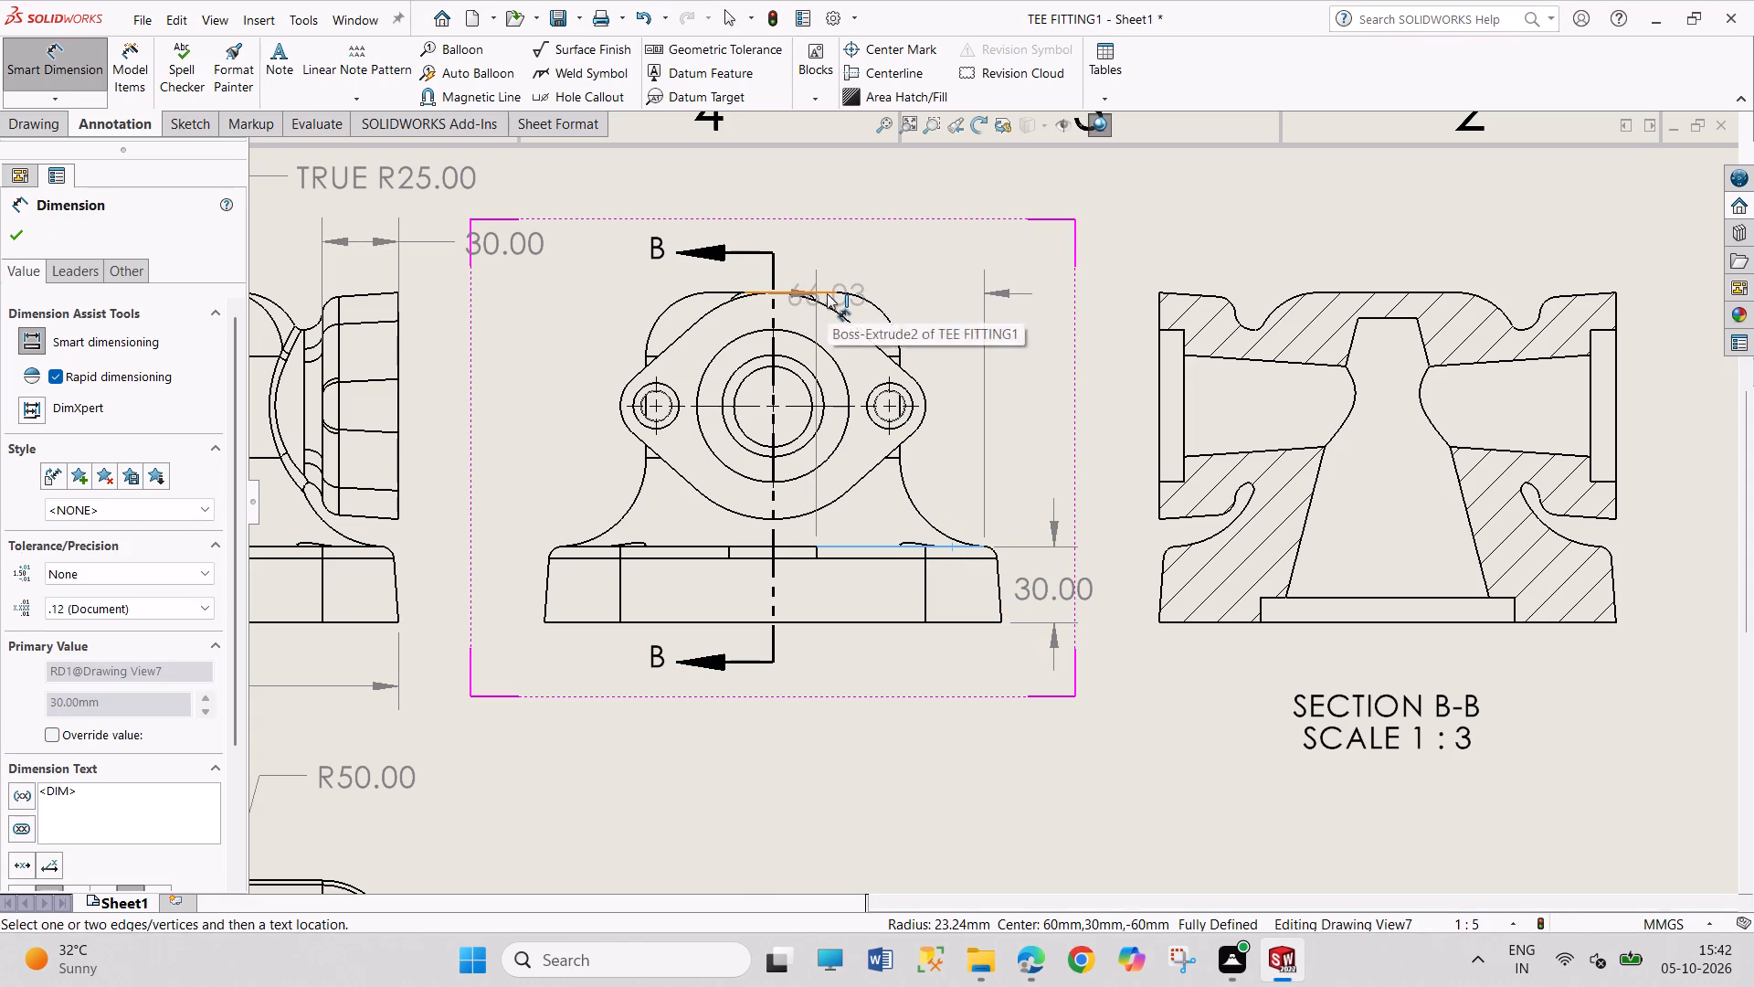
left_click(1051, 430)
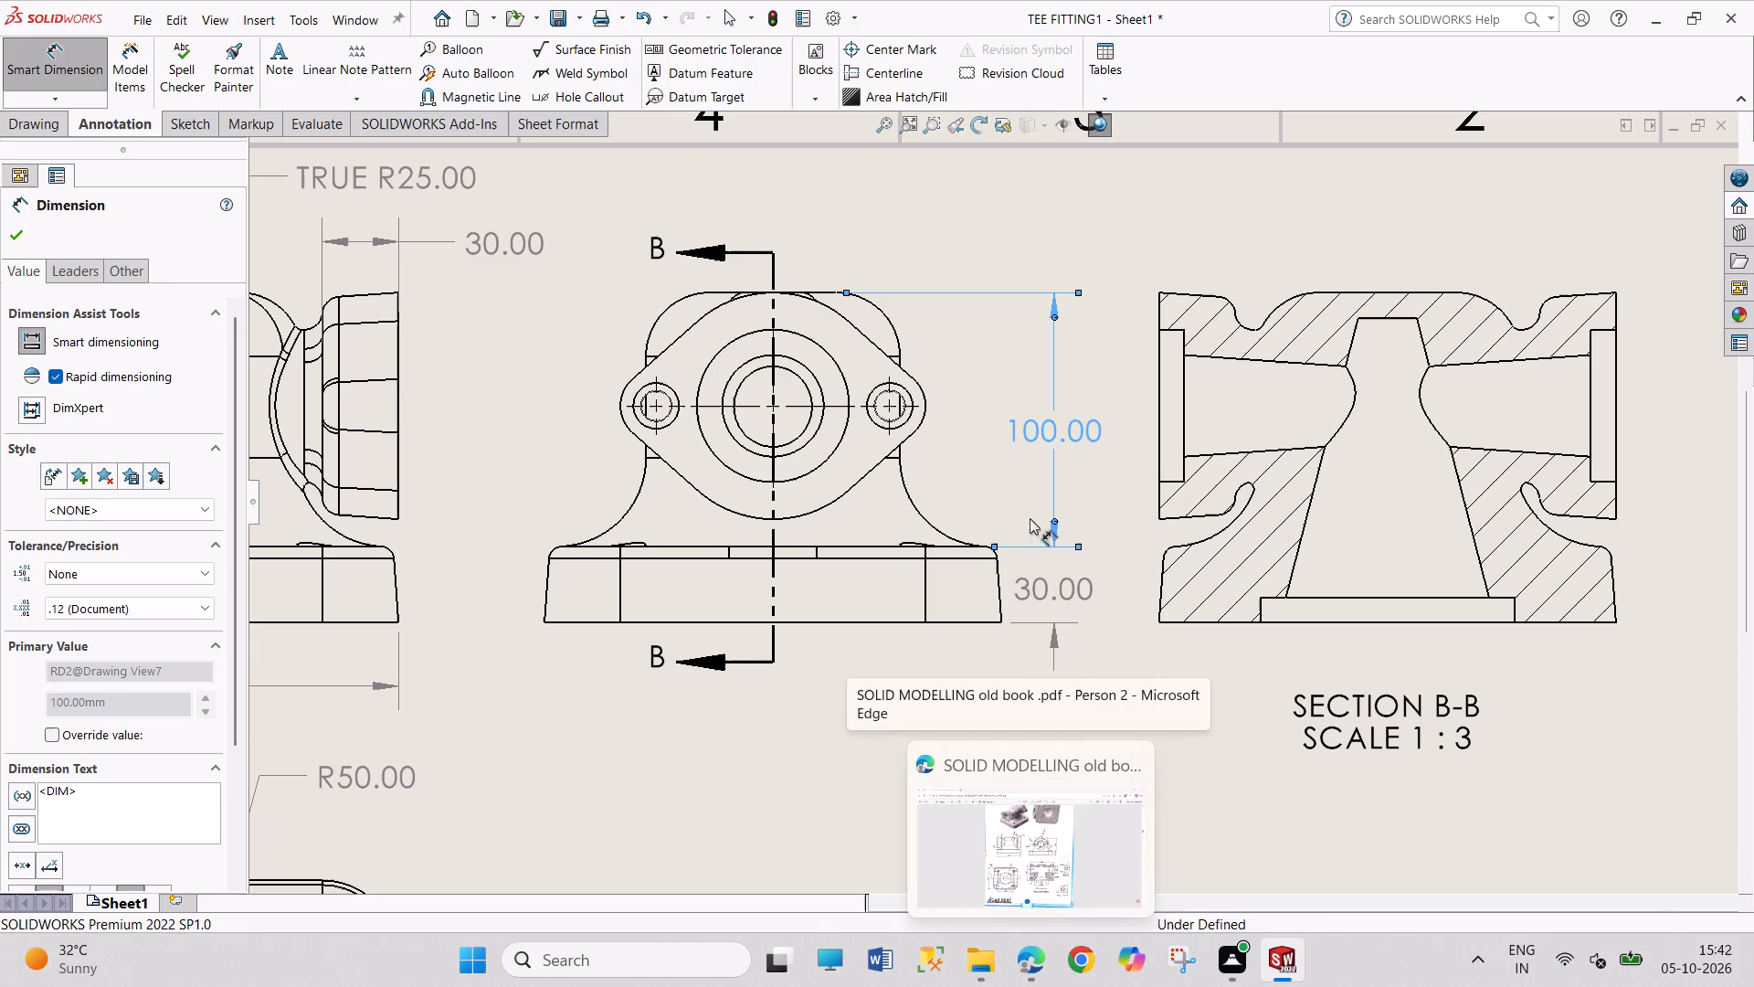
Dimension the centre distance between the two flange holes in the side view, placing it above the view.
left_click(673, 415)
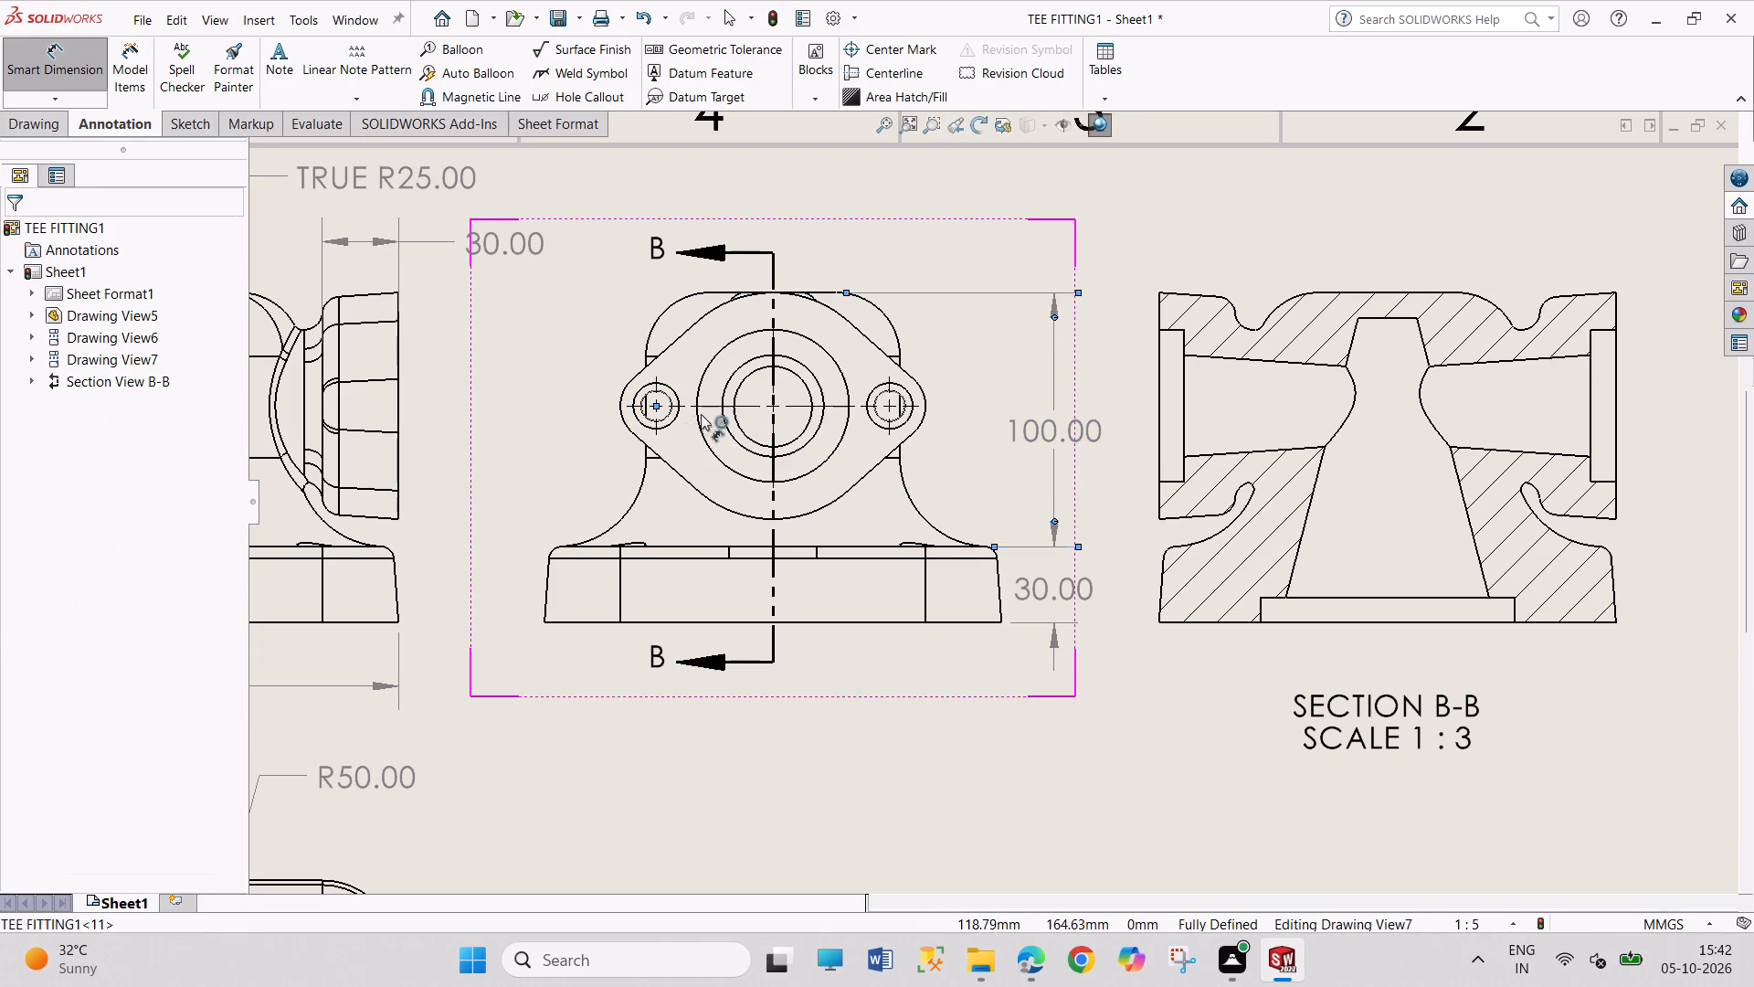
left_click(904, 411)
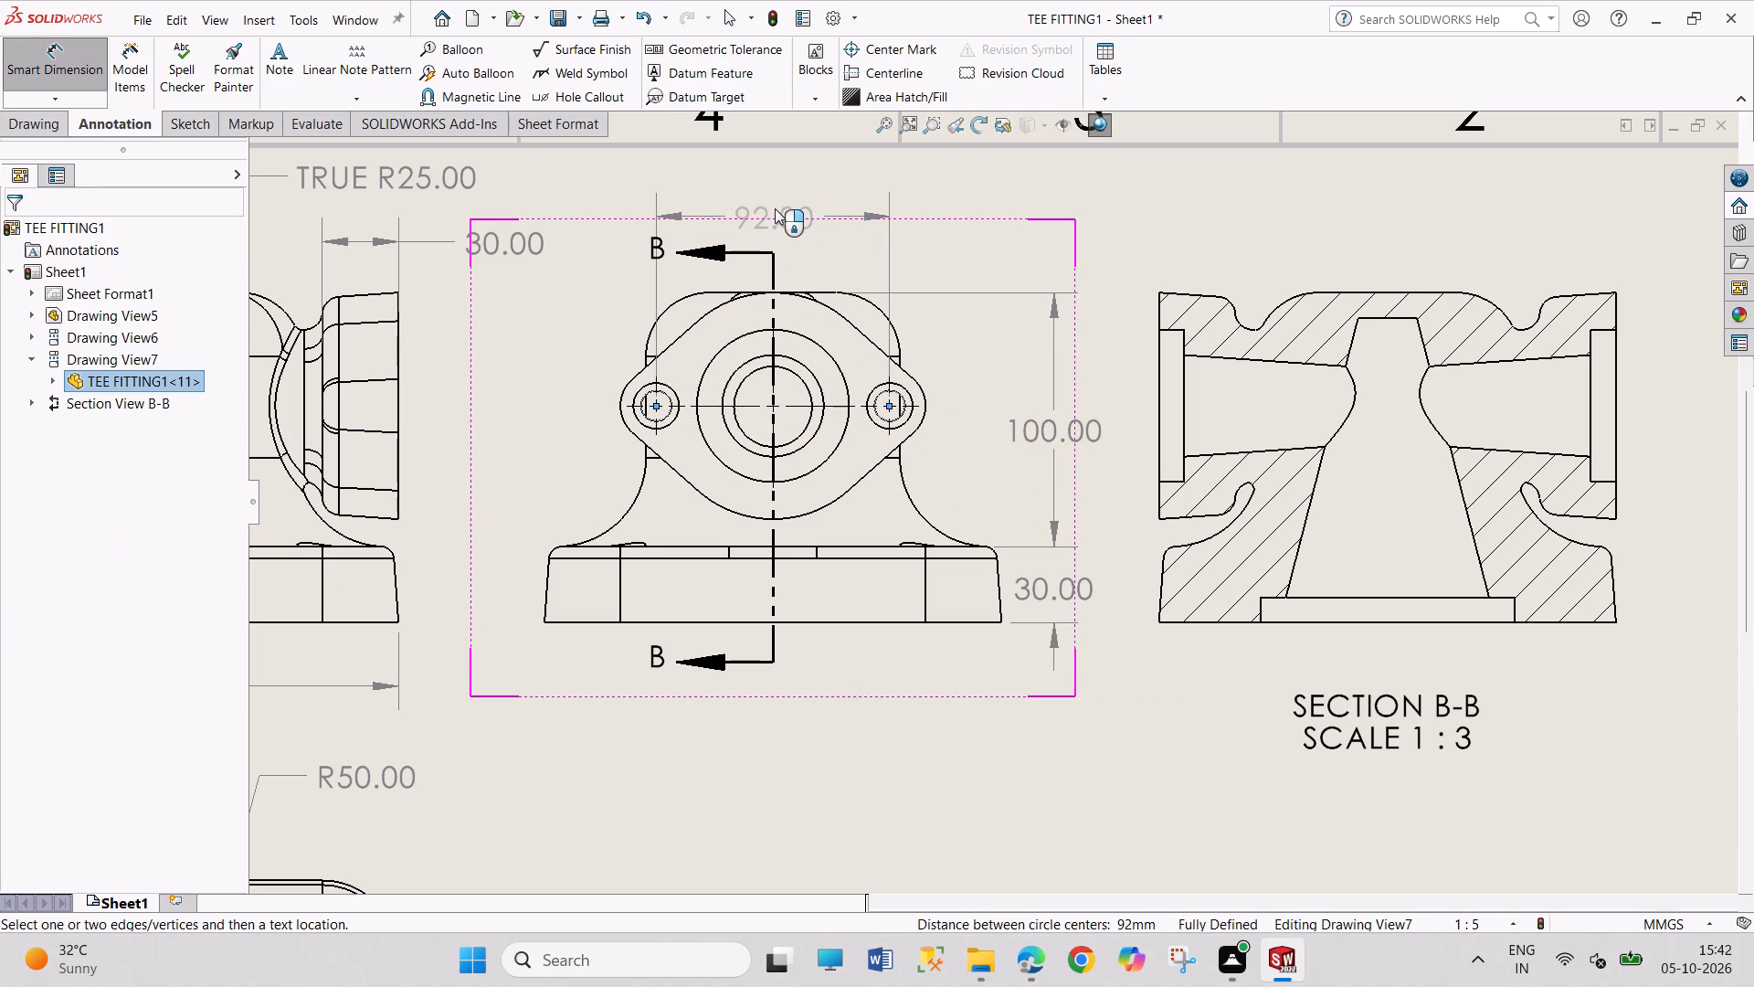
left_click(775, 208)
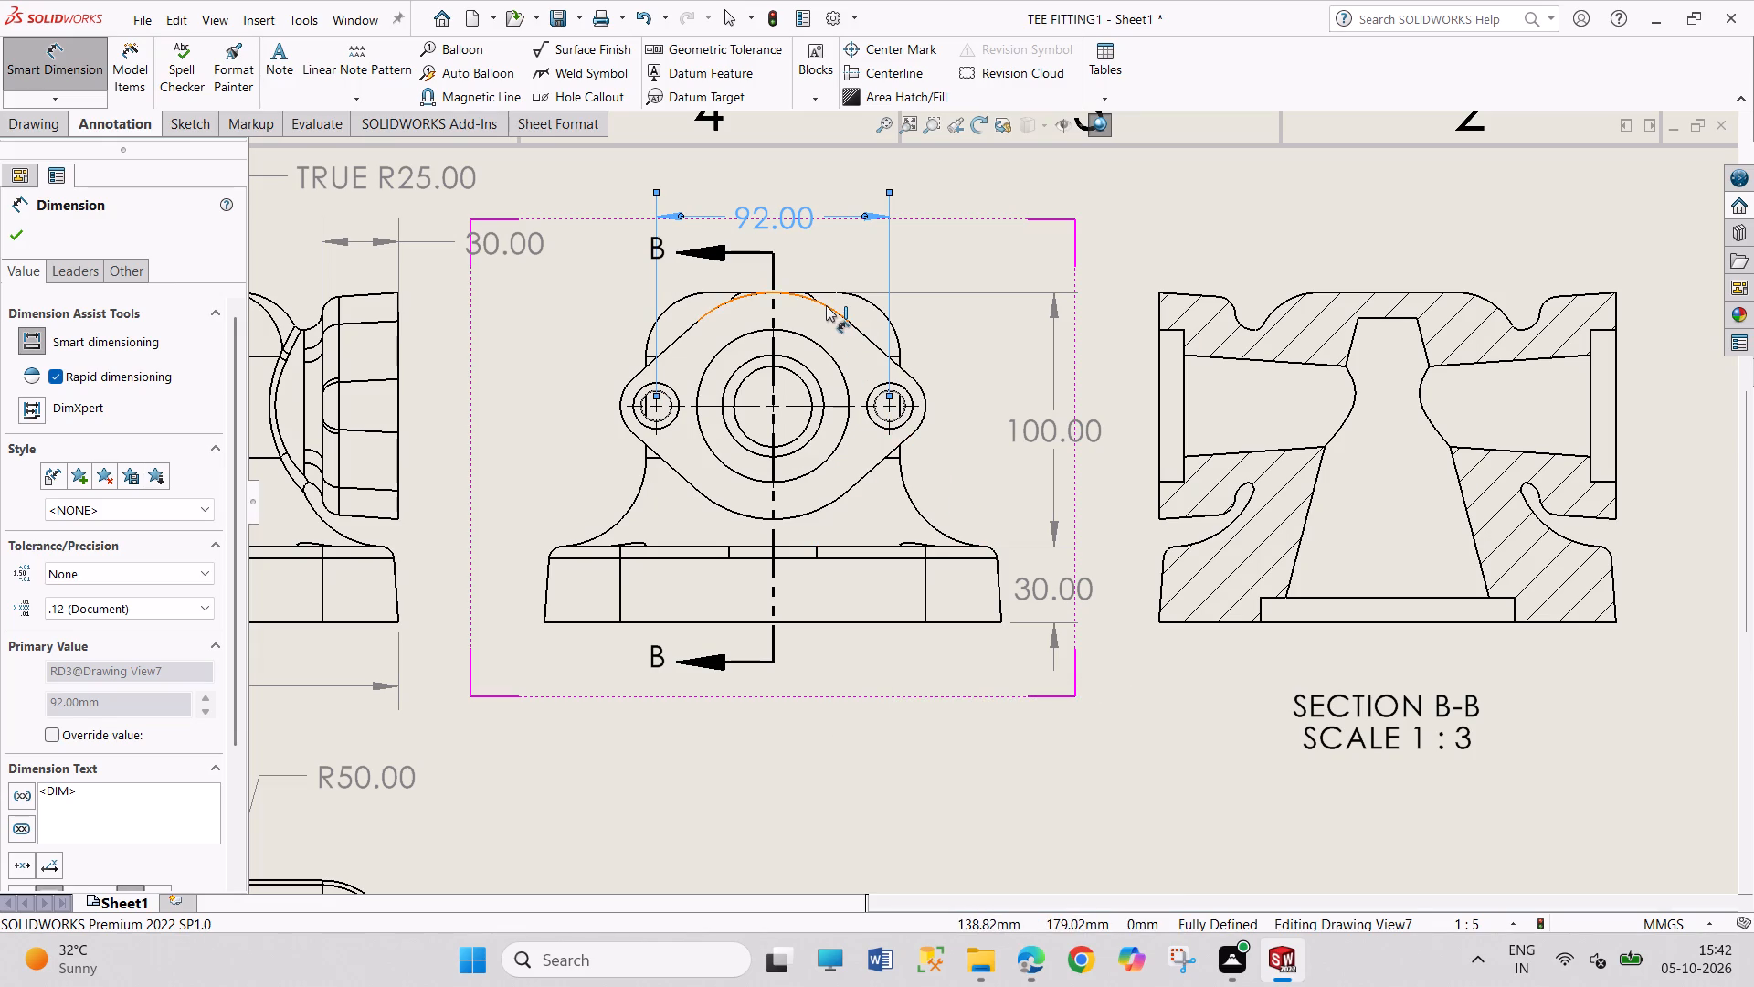
Dimension the radius of the flange's large upper arc in the side view, place the text above the view, and end dimensioning.
left_click(826, 305)
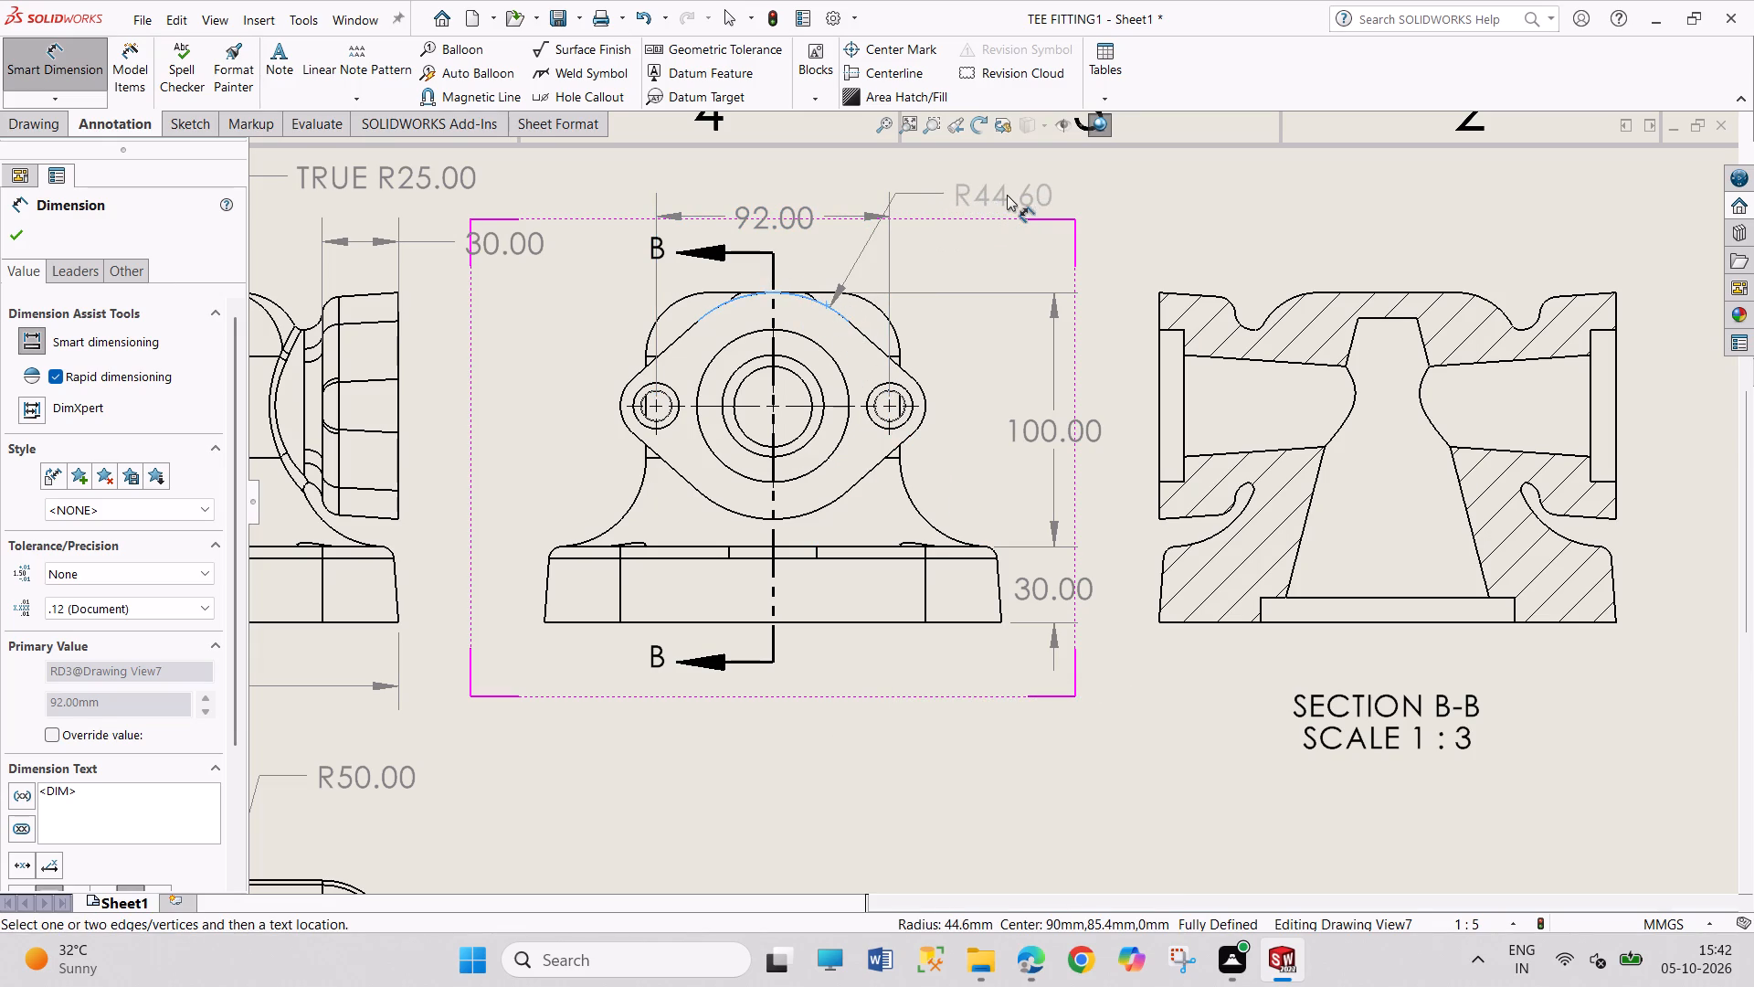
left_click(1007, 195)
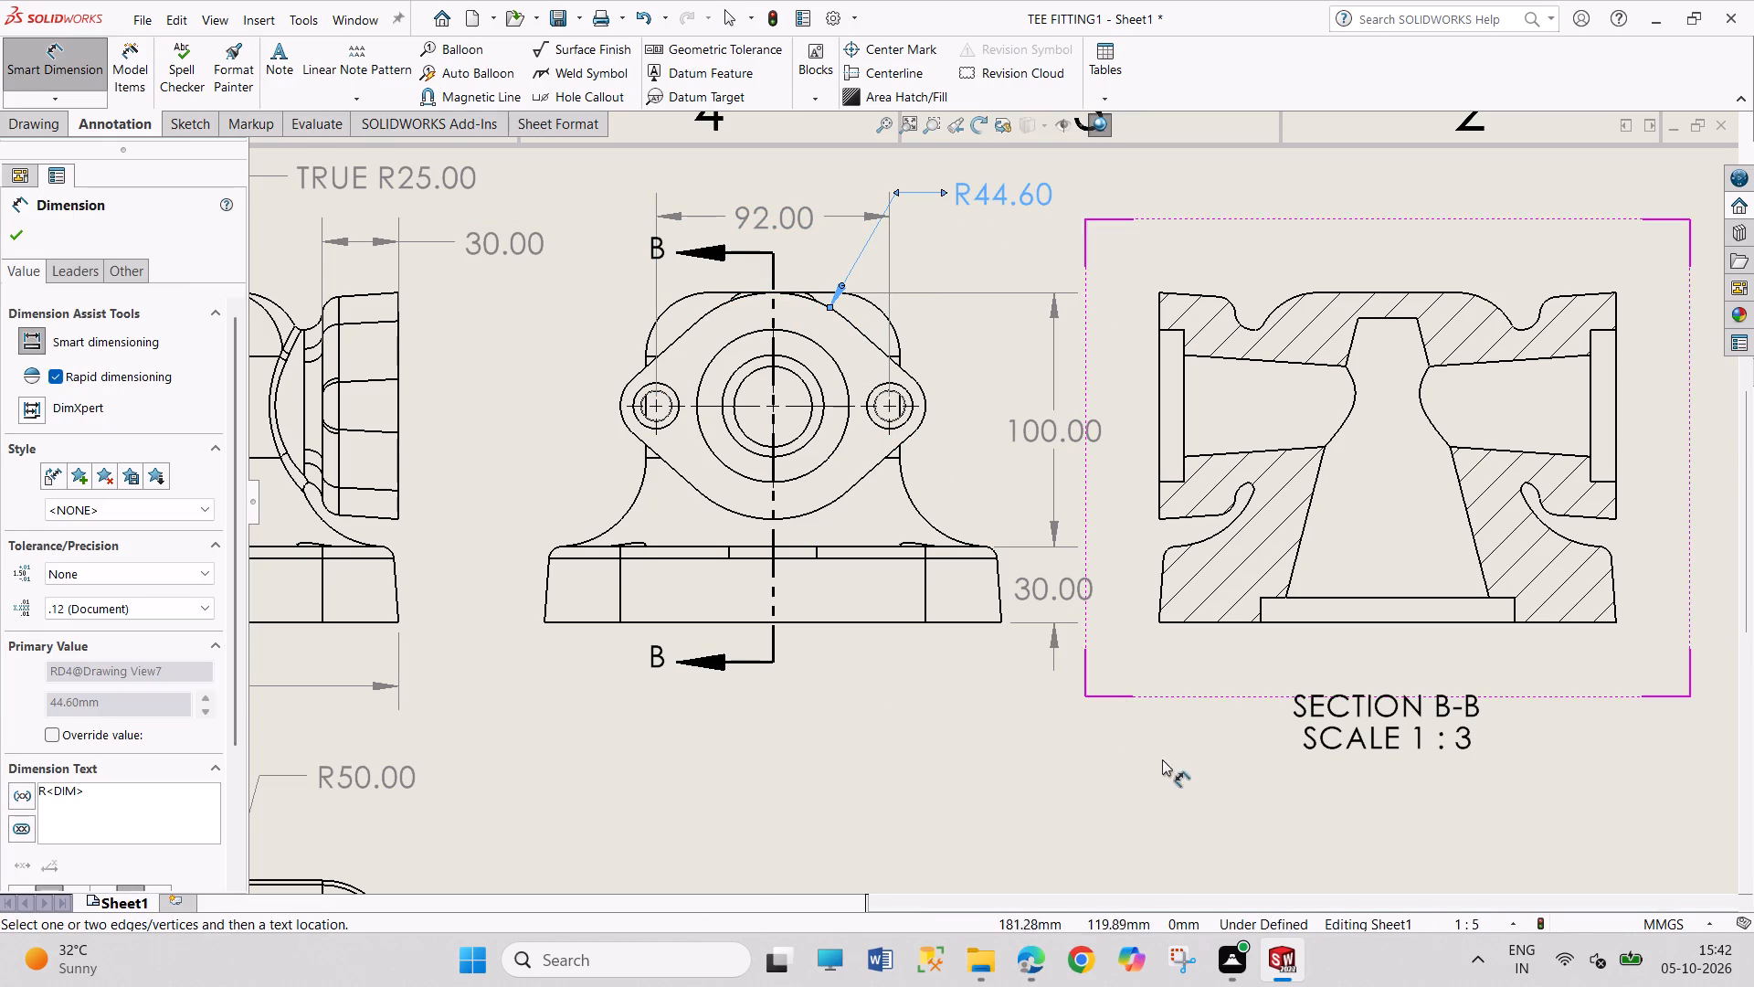
right_click(1199, 787)
left_click(1232, 869)
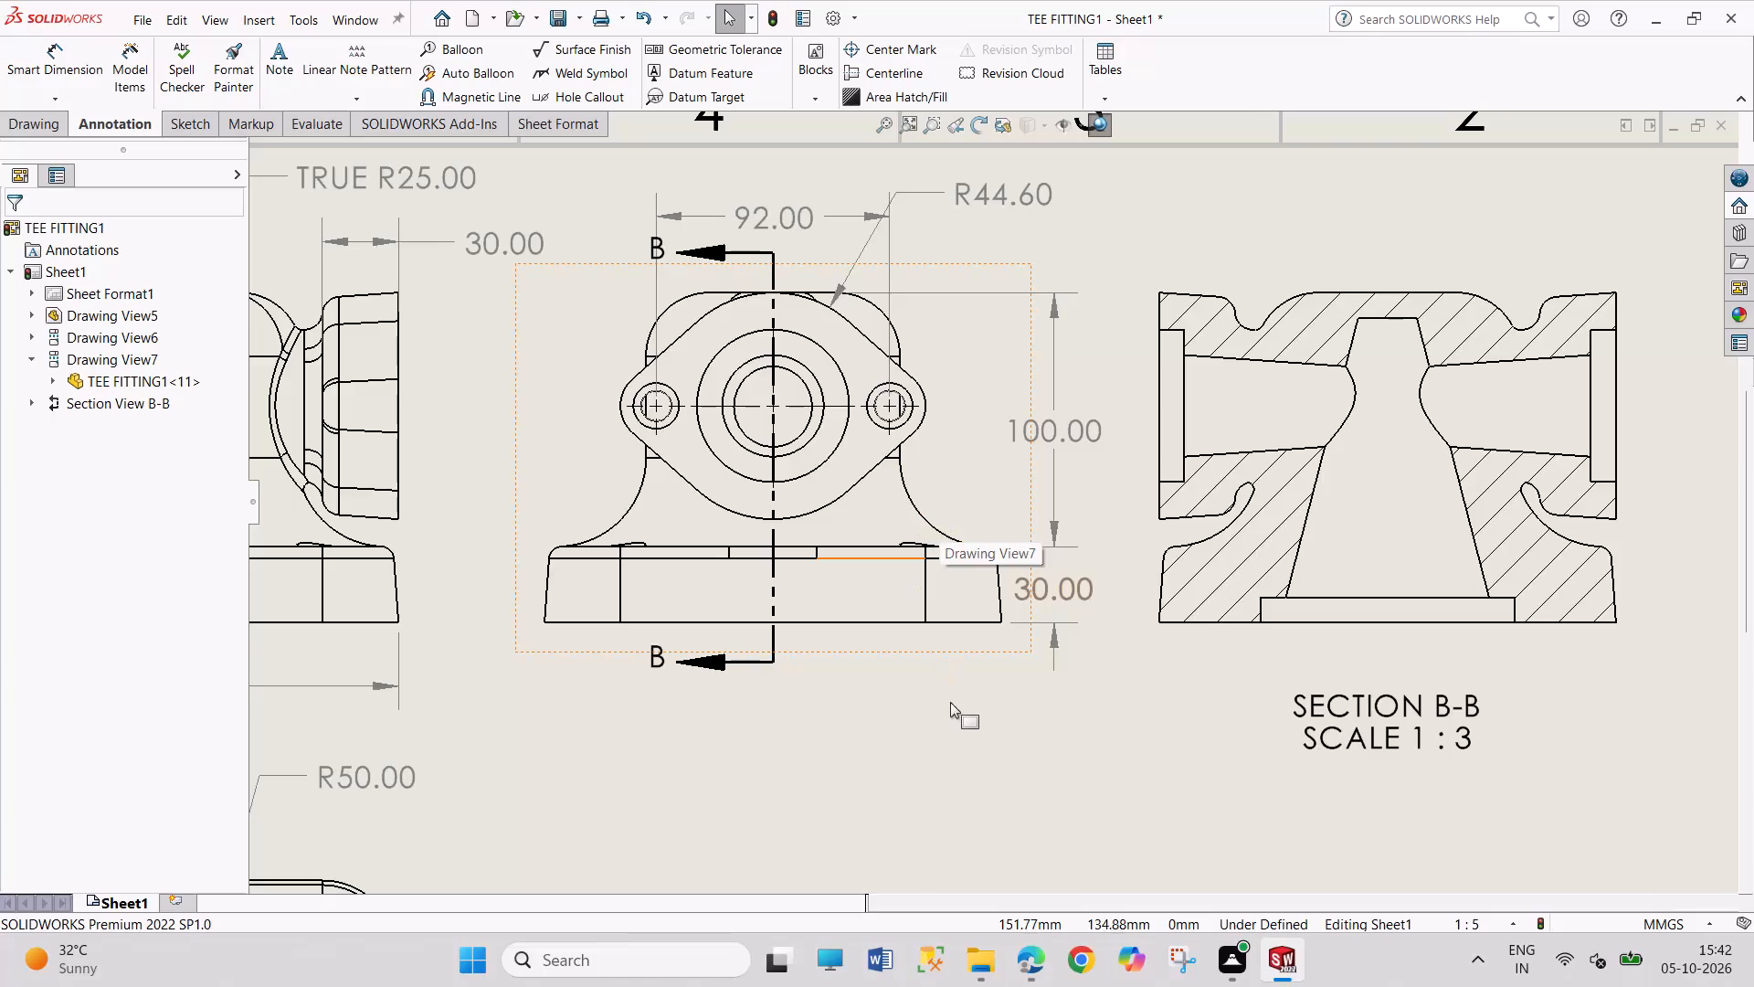
Dimension the radius of the right-hand concave arc joining body and base in the side view, and move its text beside the arc.
right_click_drag(954, 720, 938, 528)
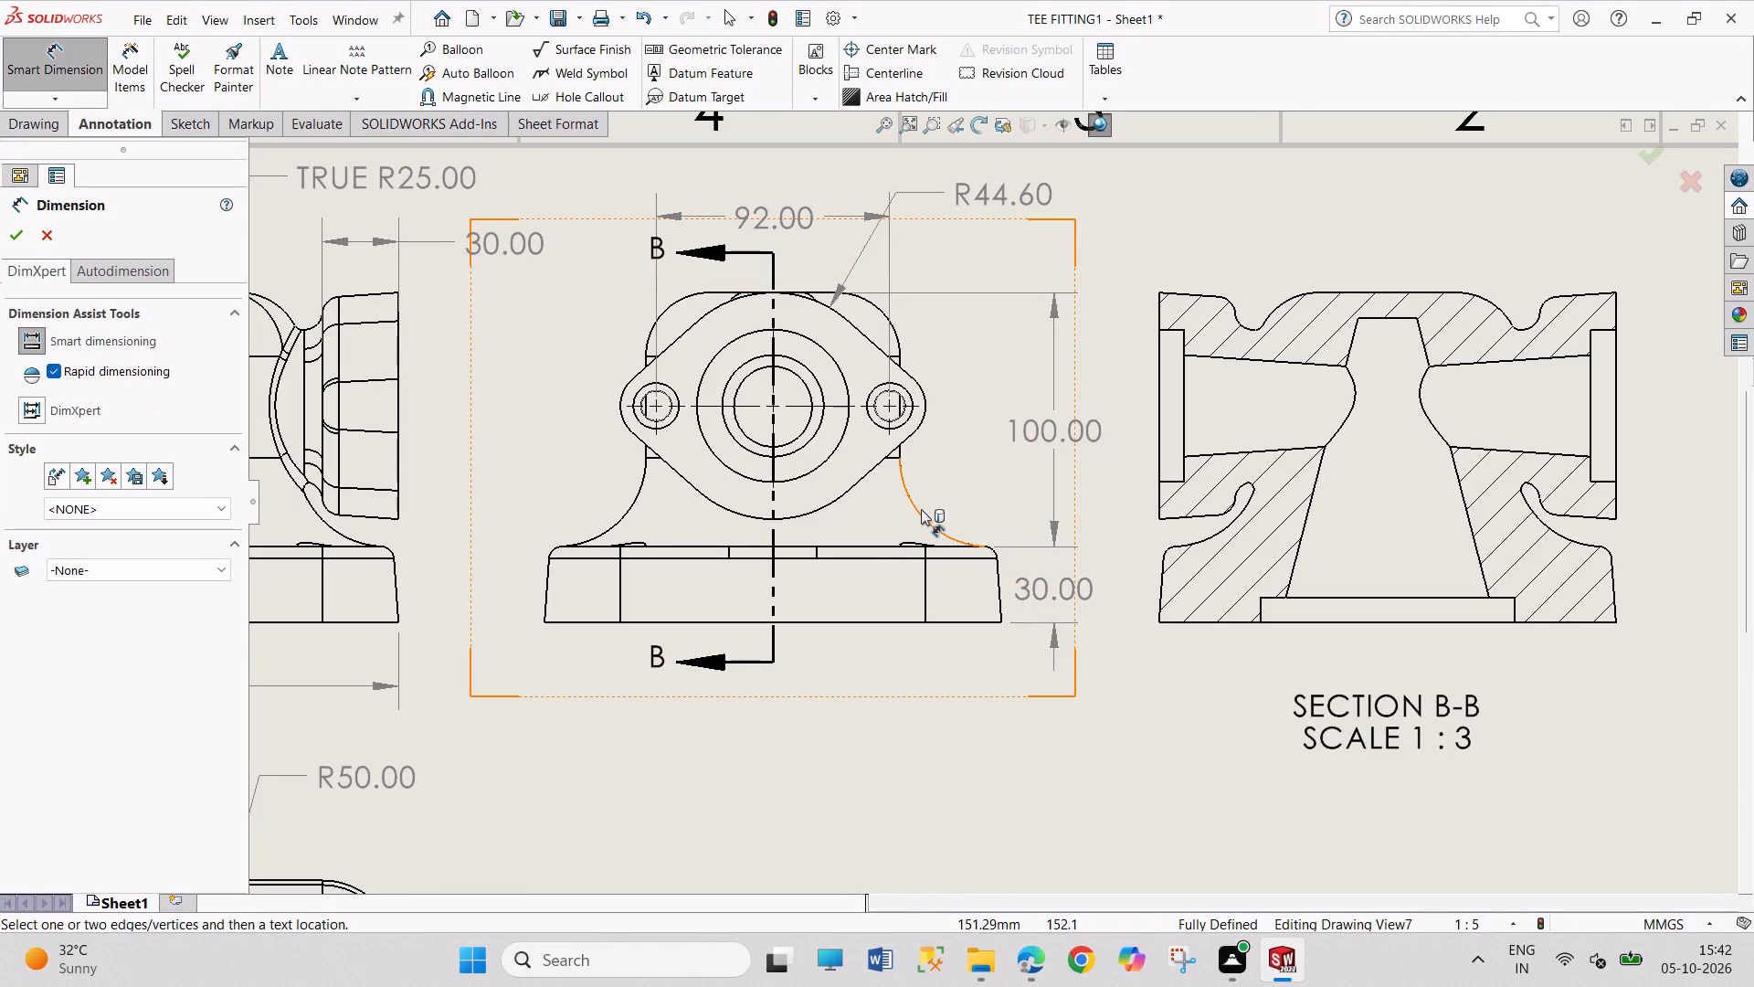
left_click(921, 509)
left_click(921, 512)
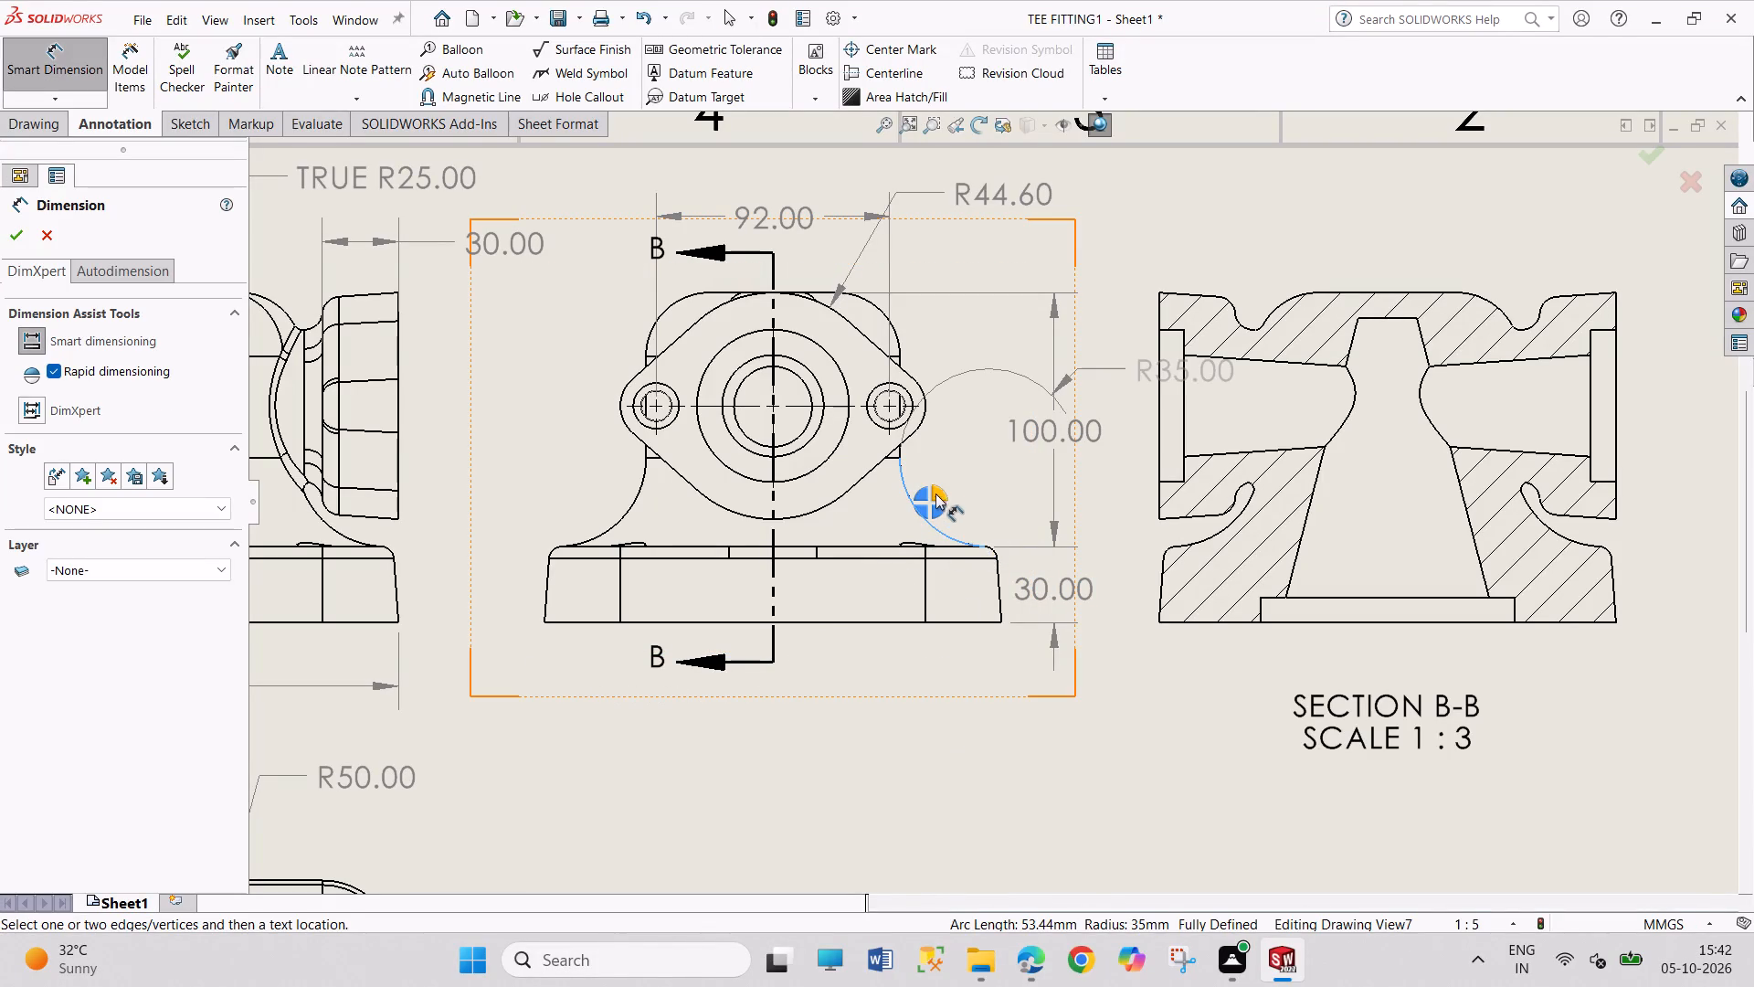
left_click(933, 493)
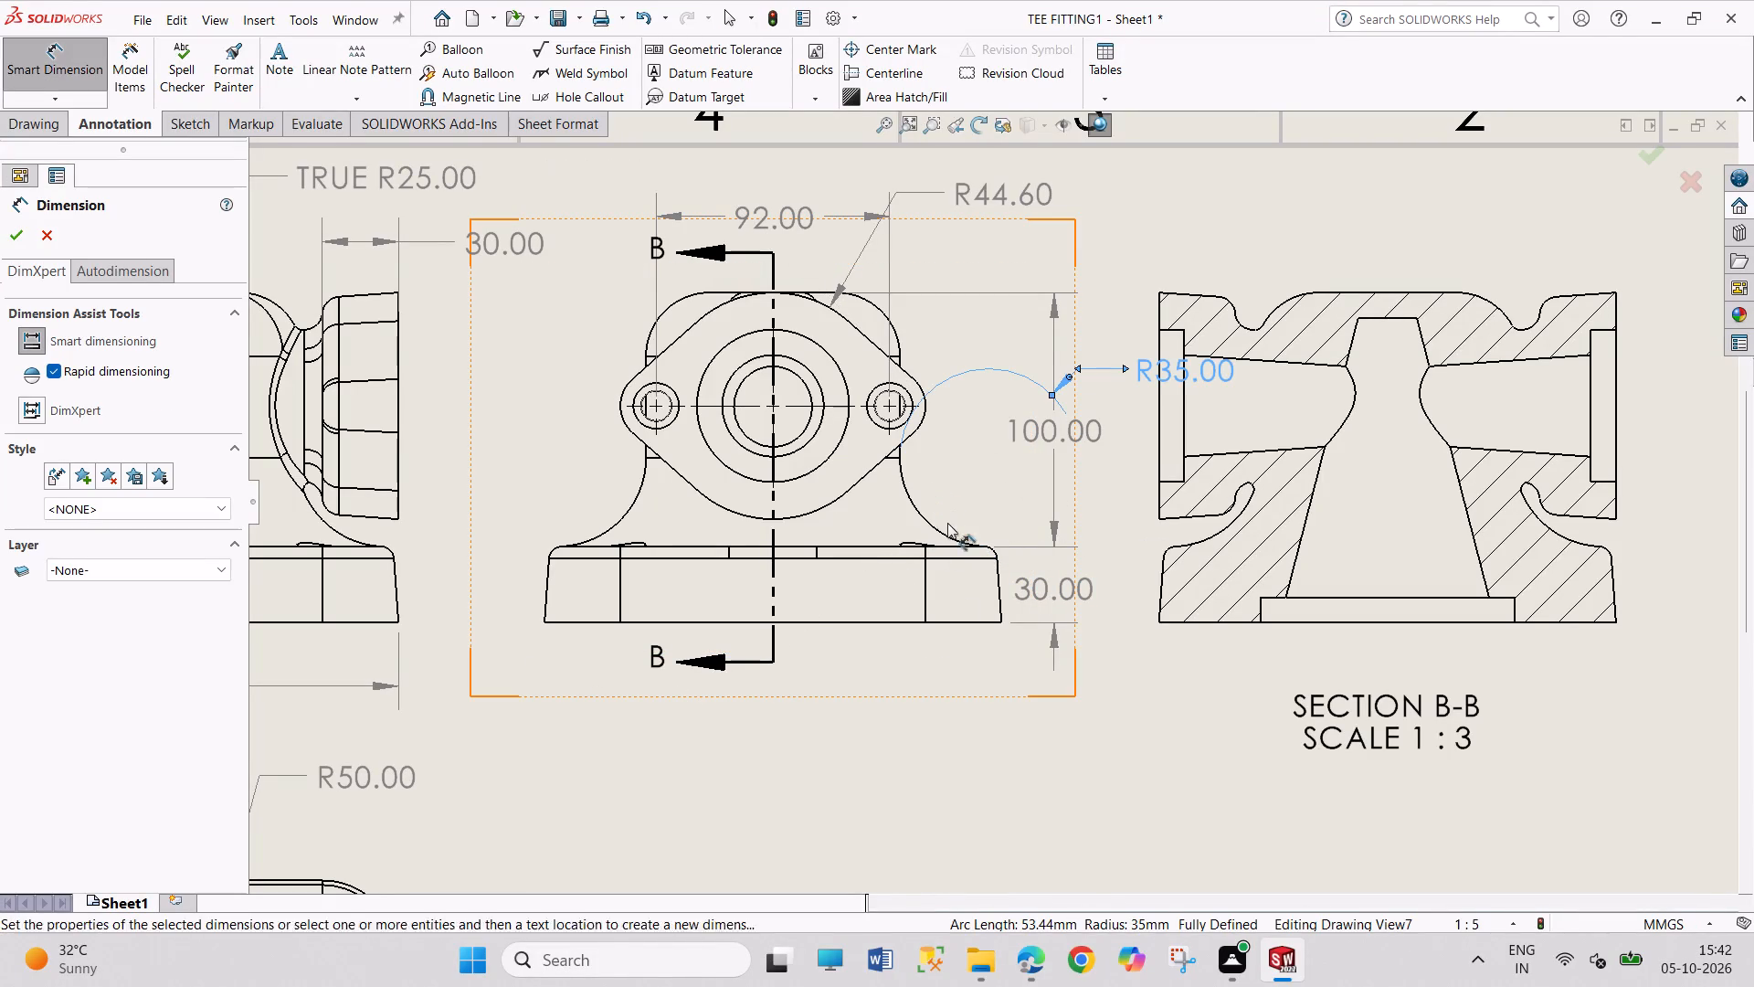
right_click(1084, 772)
left_click_drag(1123, 846, 1123, 837)
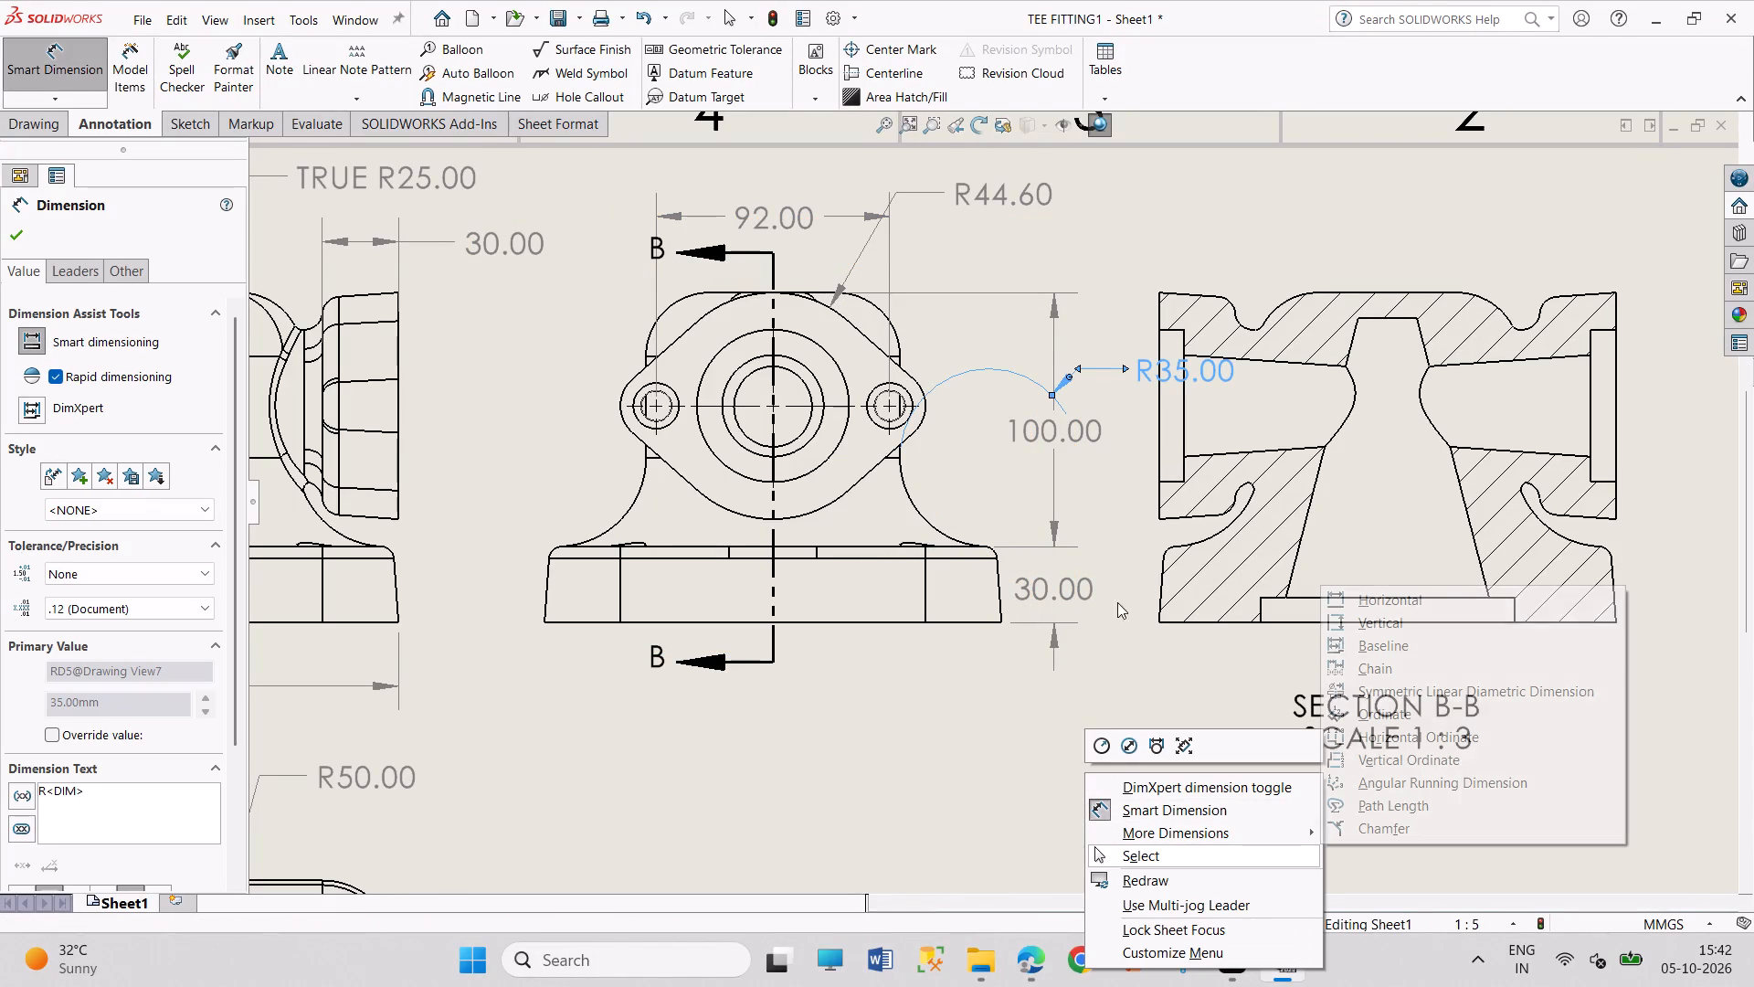
left_click(1131, 857)
left_click_drag(1154, 373, 1038, 368)
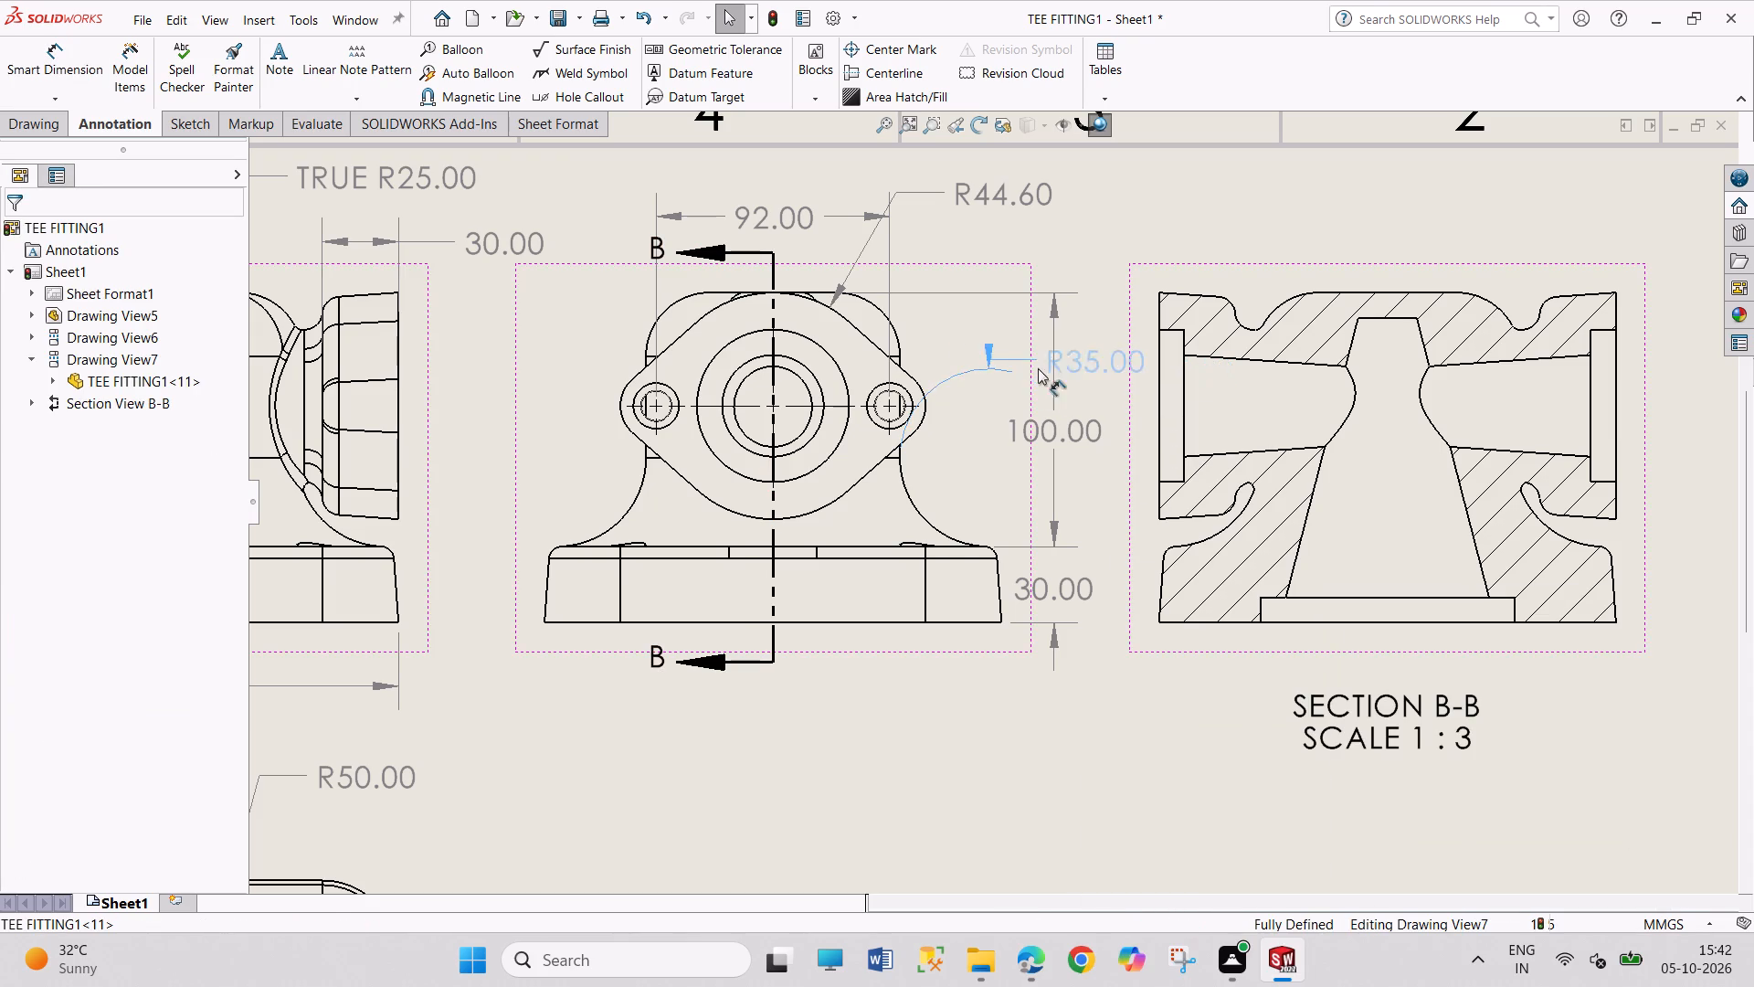
left_click_drag(1038, 368, 943, 488)
left_click(1023, 711)
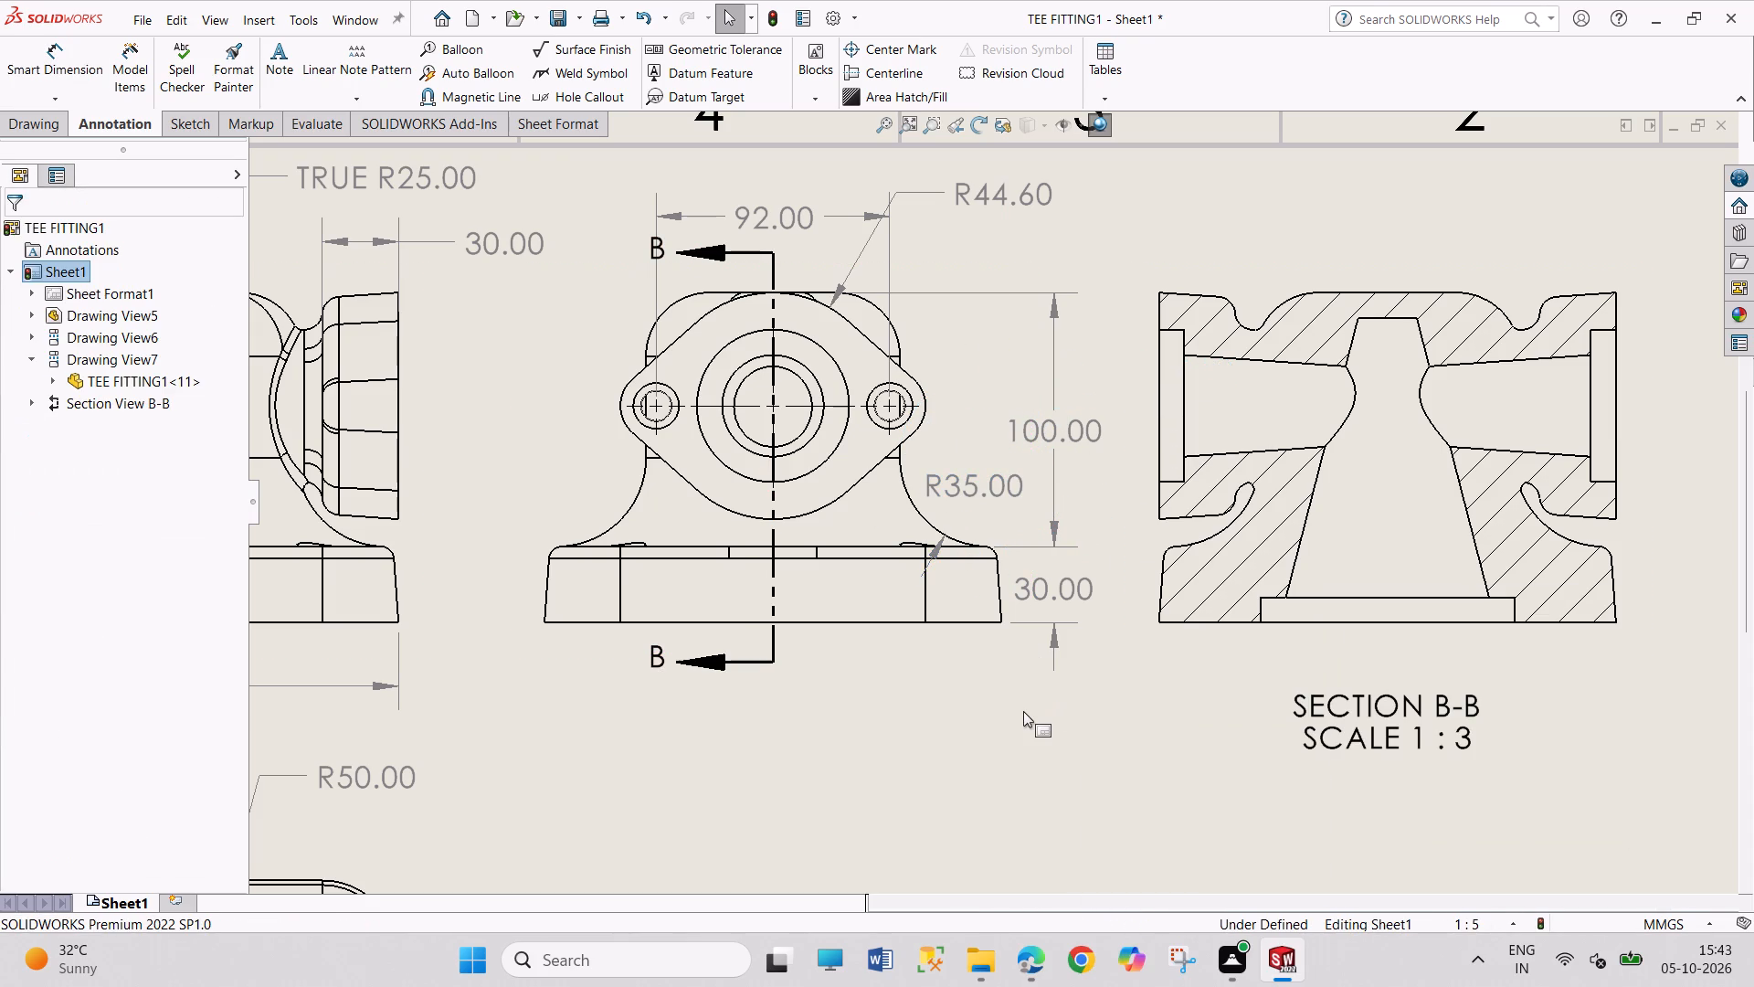
left_click(975, 490)
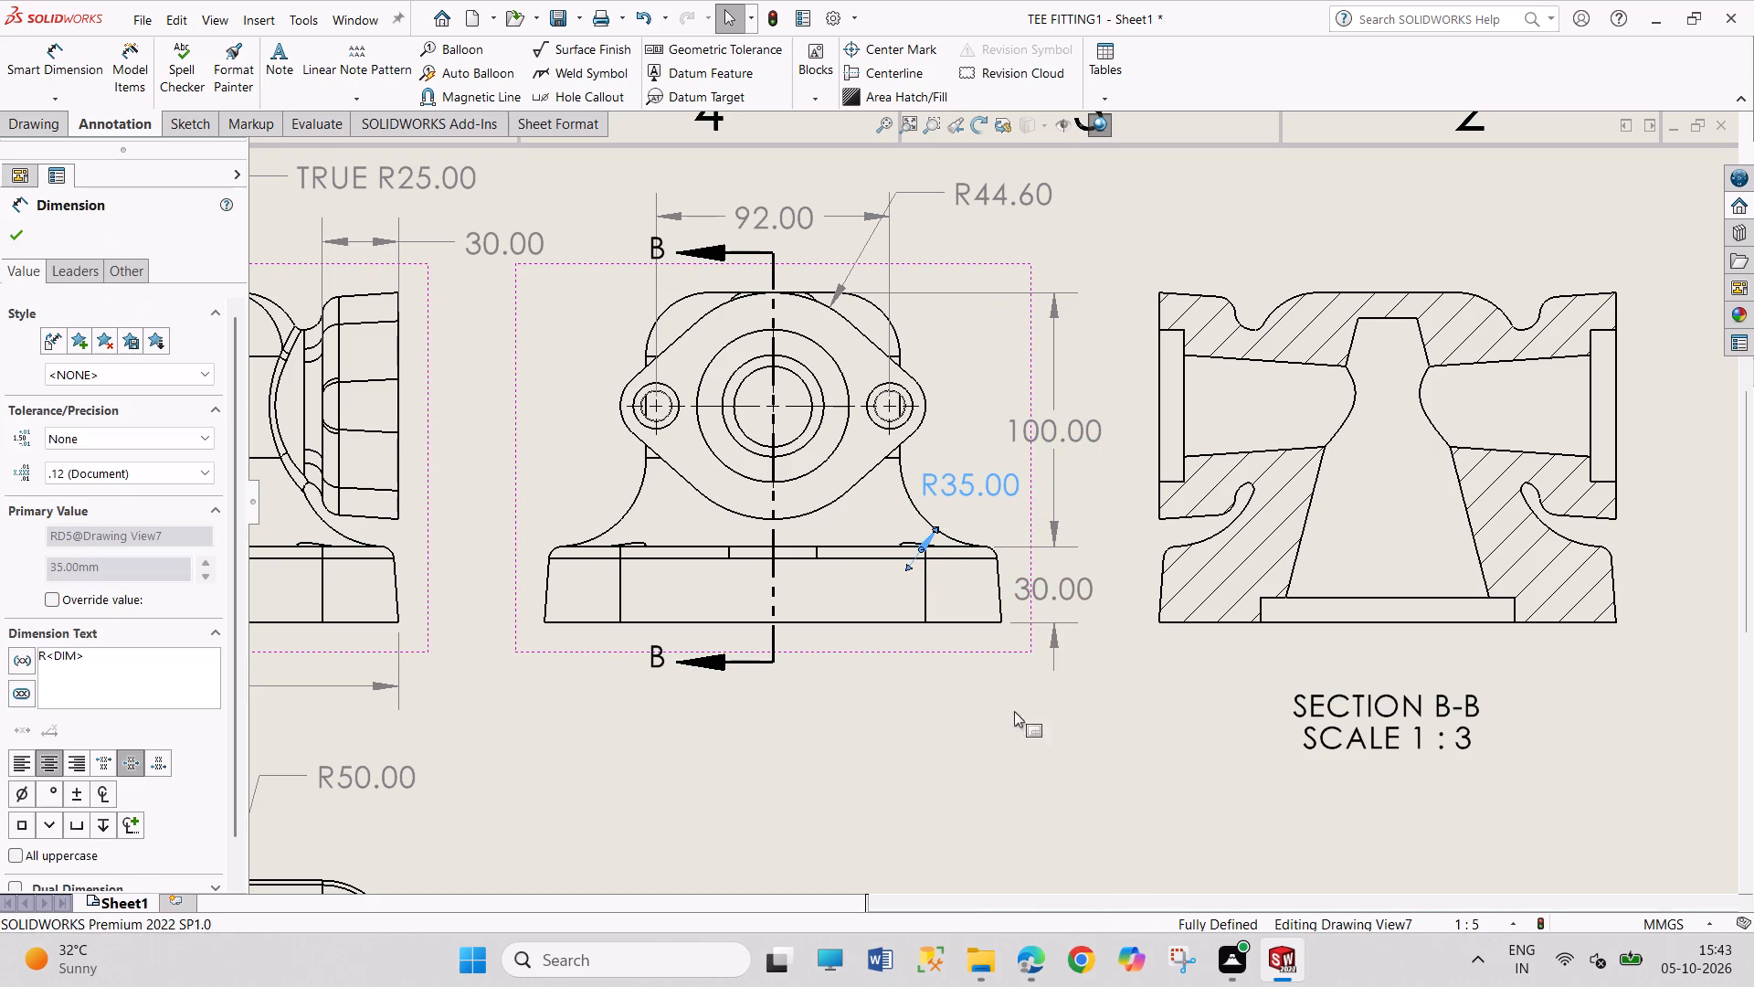
left_click(995, 738)
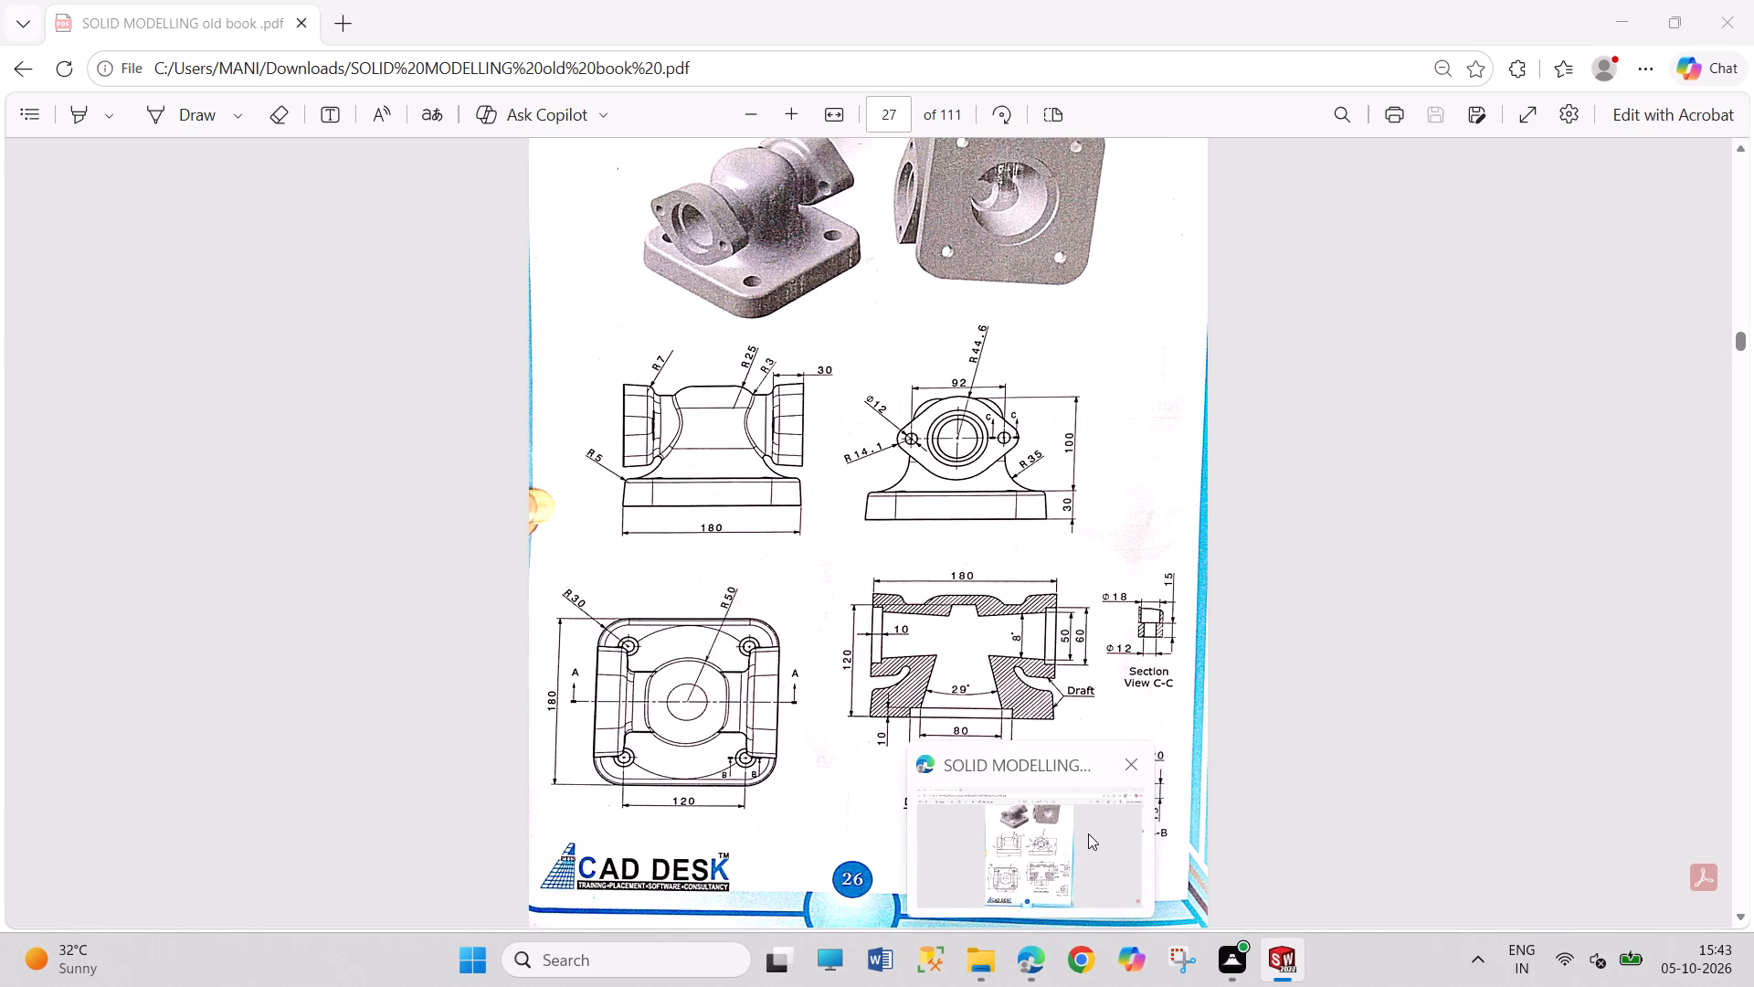
Dimension the radius of the flange's left end arc around the small hole in the side view, placing it left of the flange.
right_click_drag(858, 698, 788, 441)
left_click(627, 427)
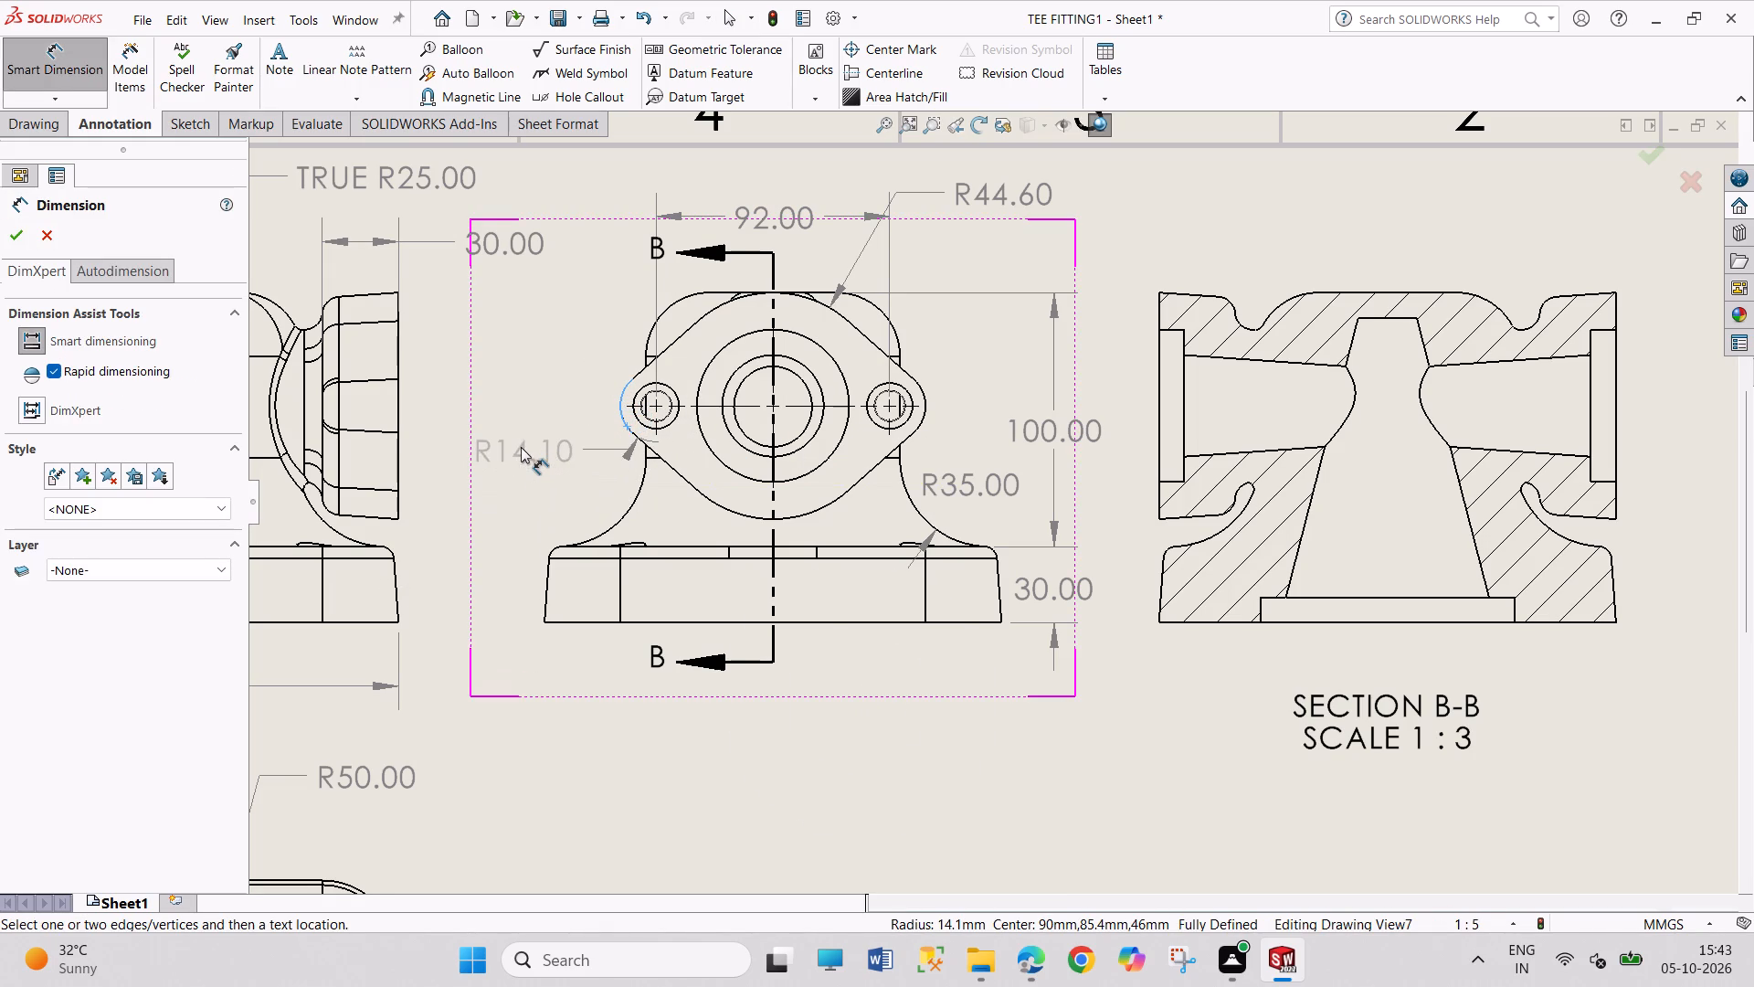
left_click(510, 440)
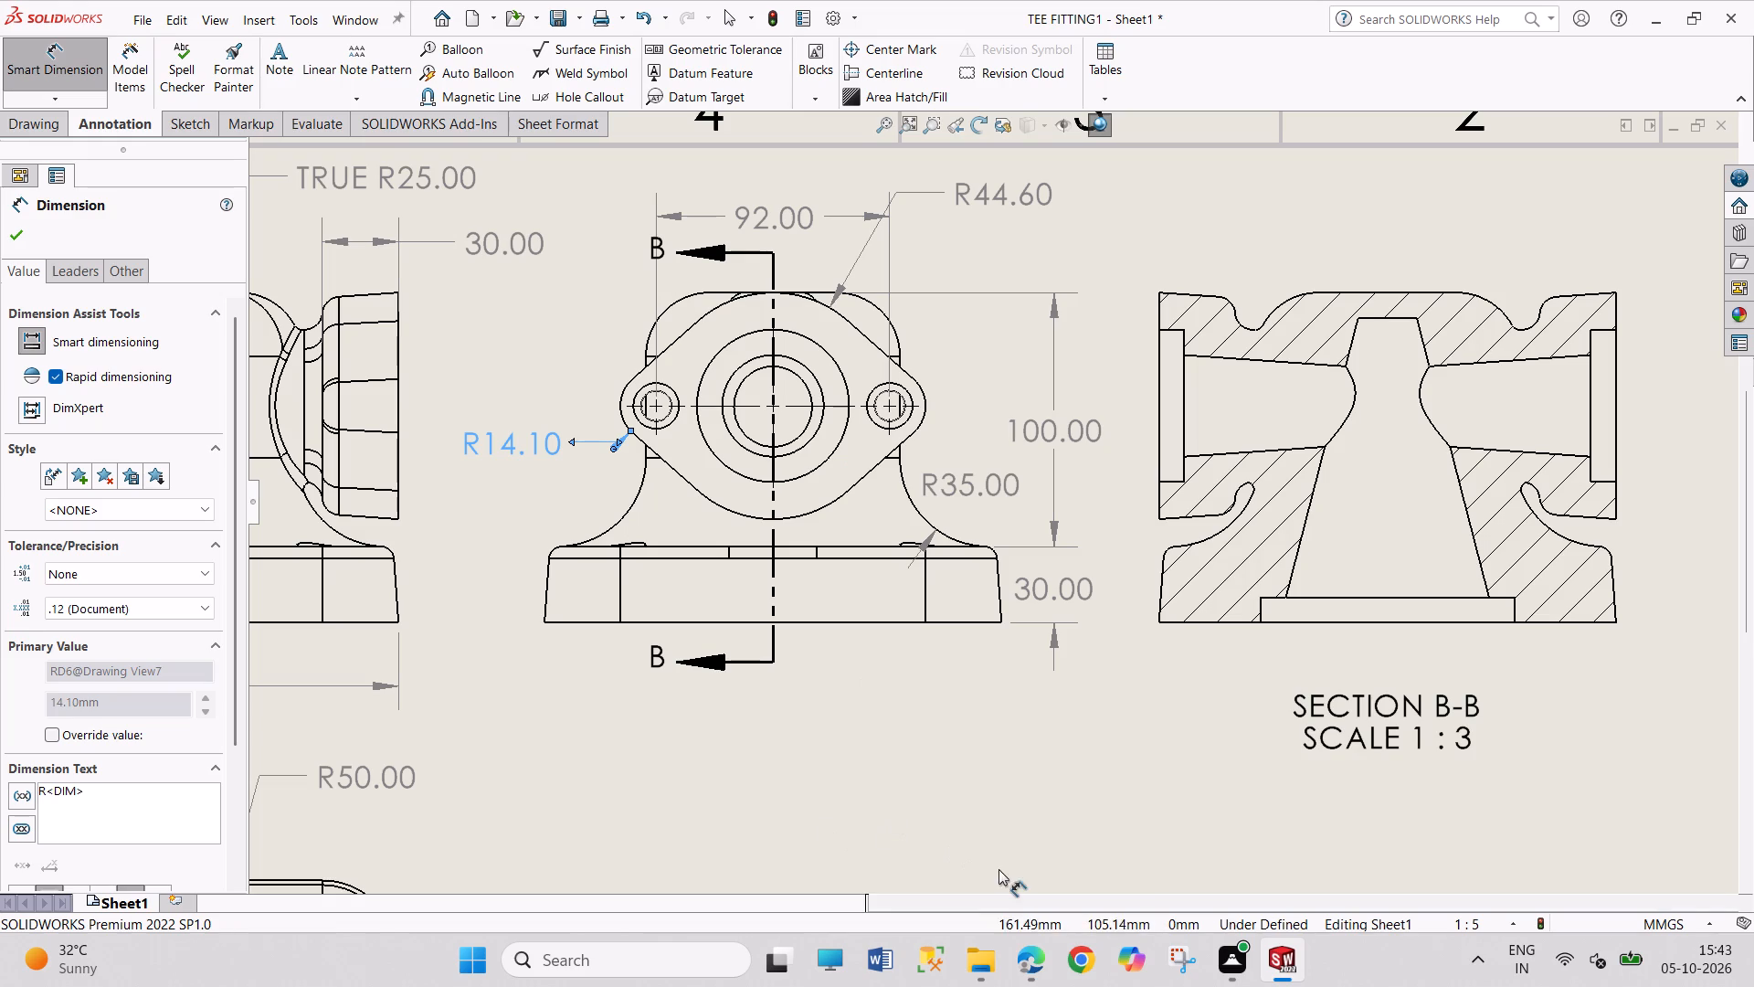
left_click(897, 708)
End dimensioning and space out the views by moving Section View B-B and the side view further right on the sheet.
scroll(893, 696, "up", 1)
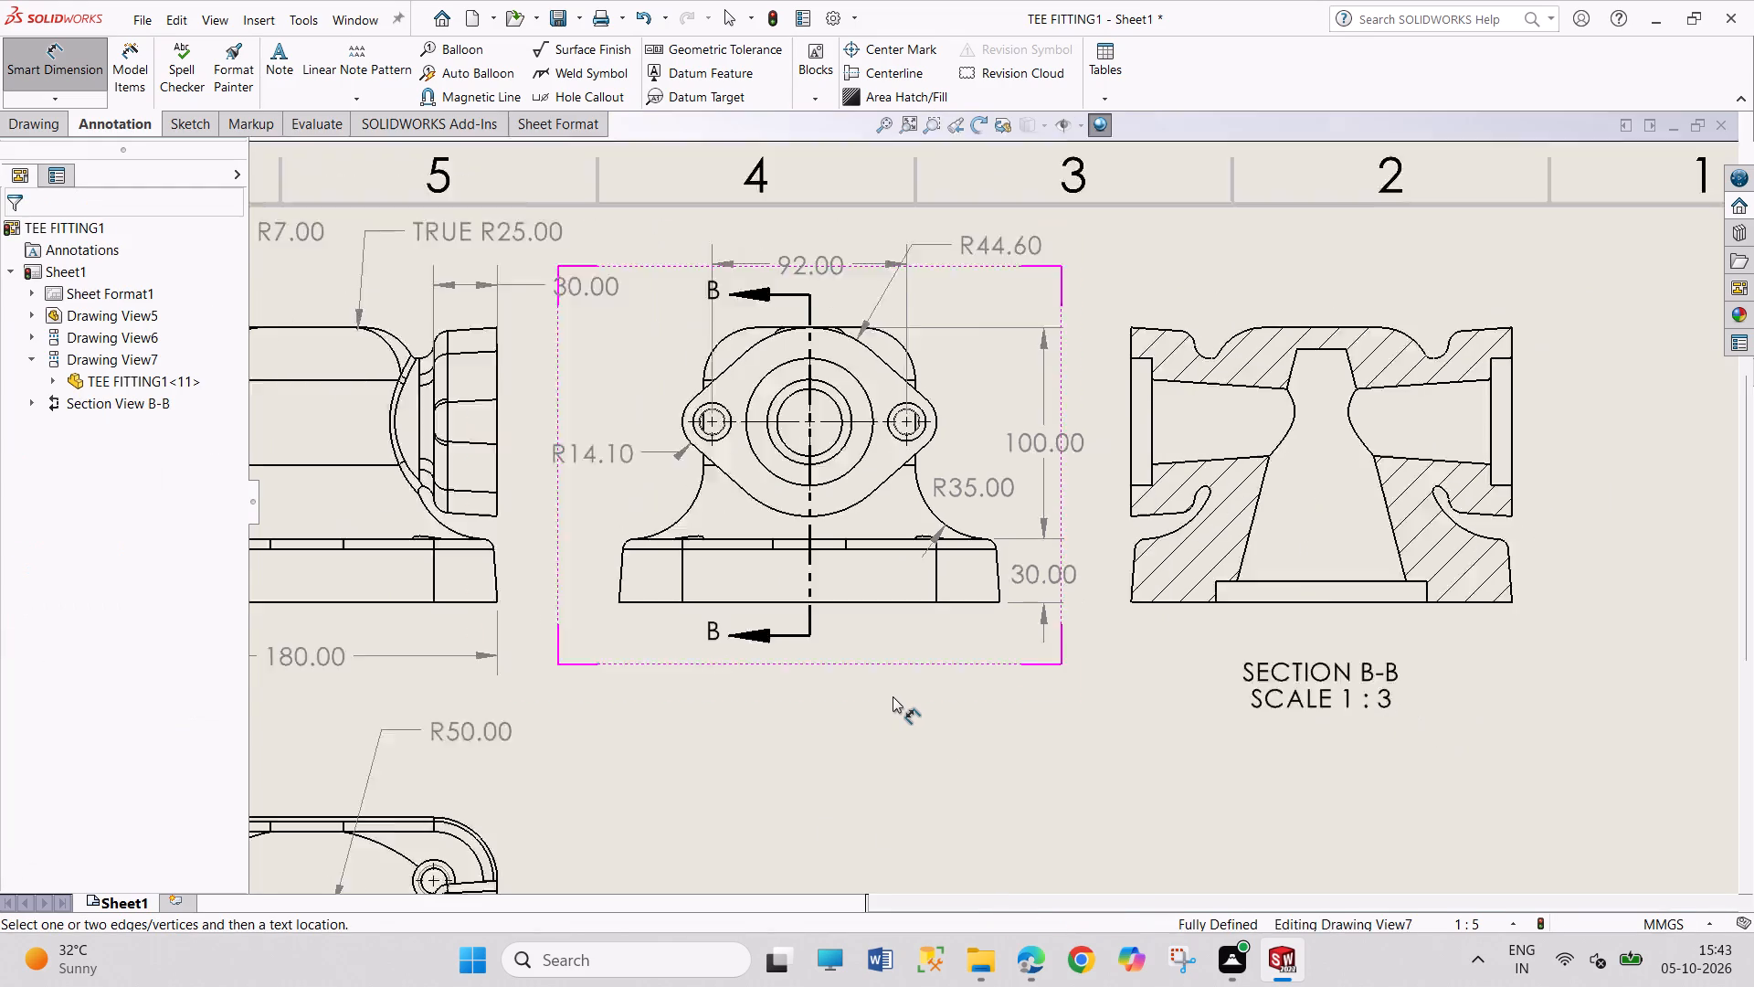
scroll(893, 696, "up", 2)
scroll(1388, 491, "down", 2)
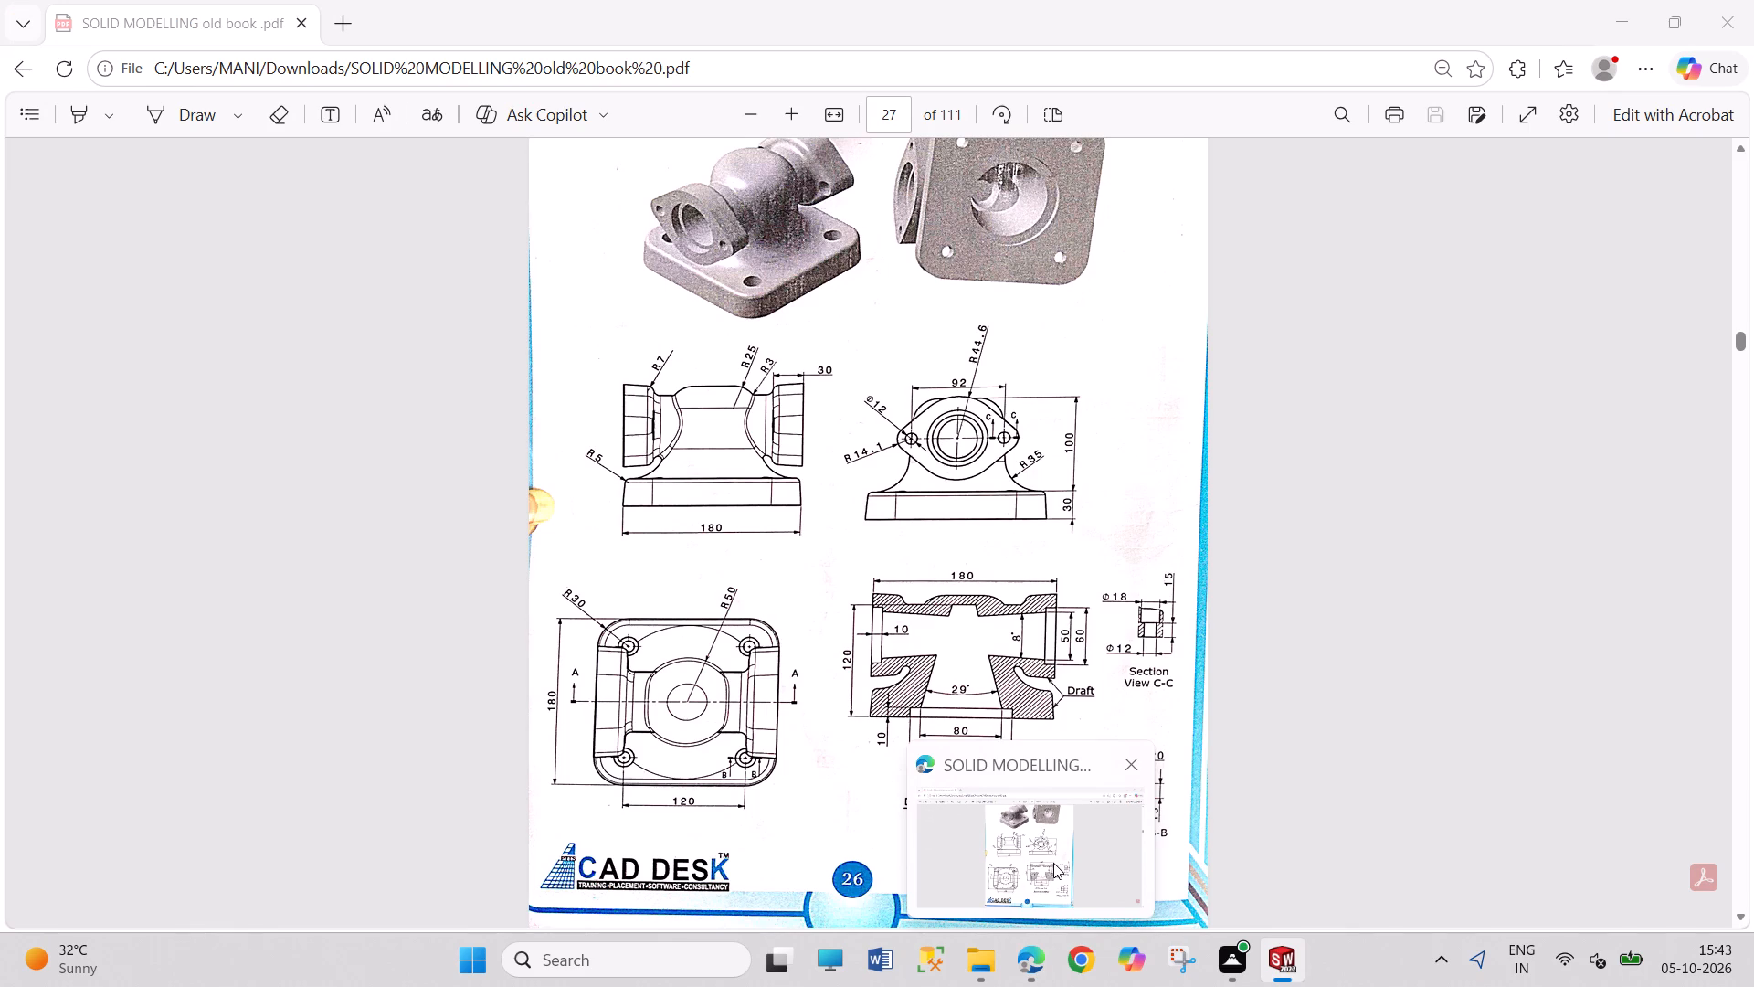
scroll(1252, 662, "up", 3)
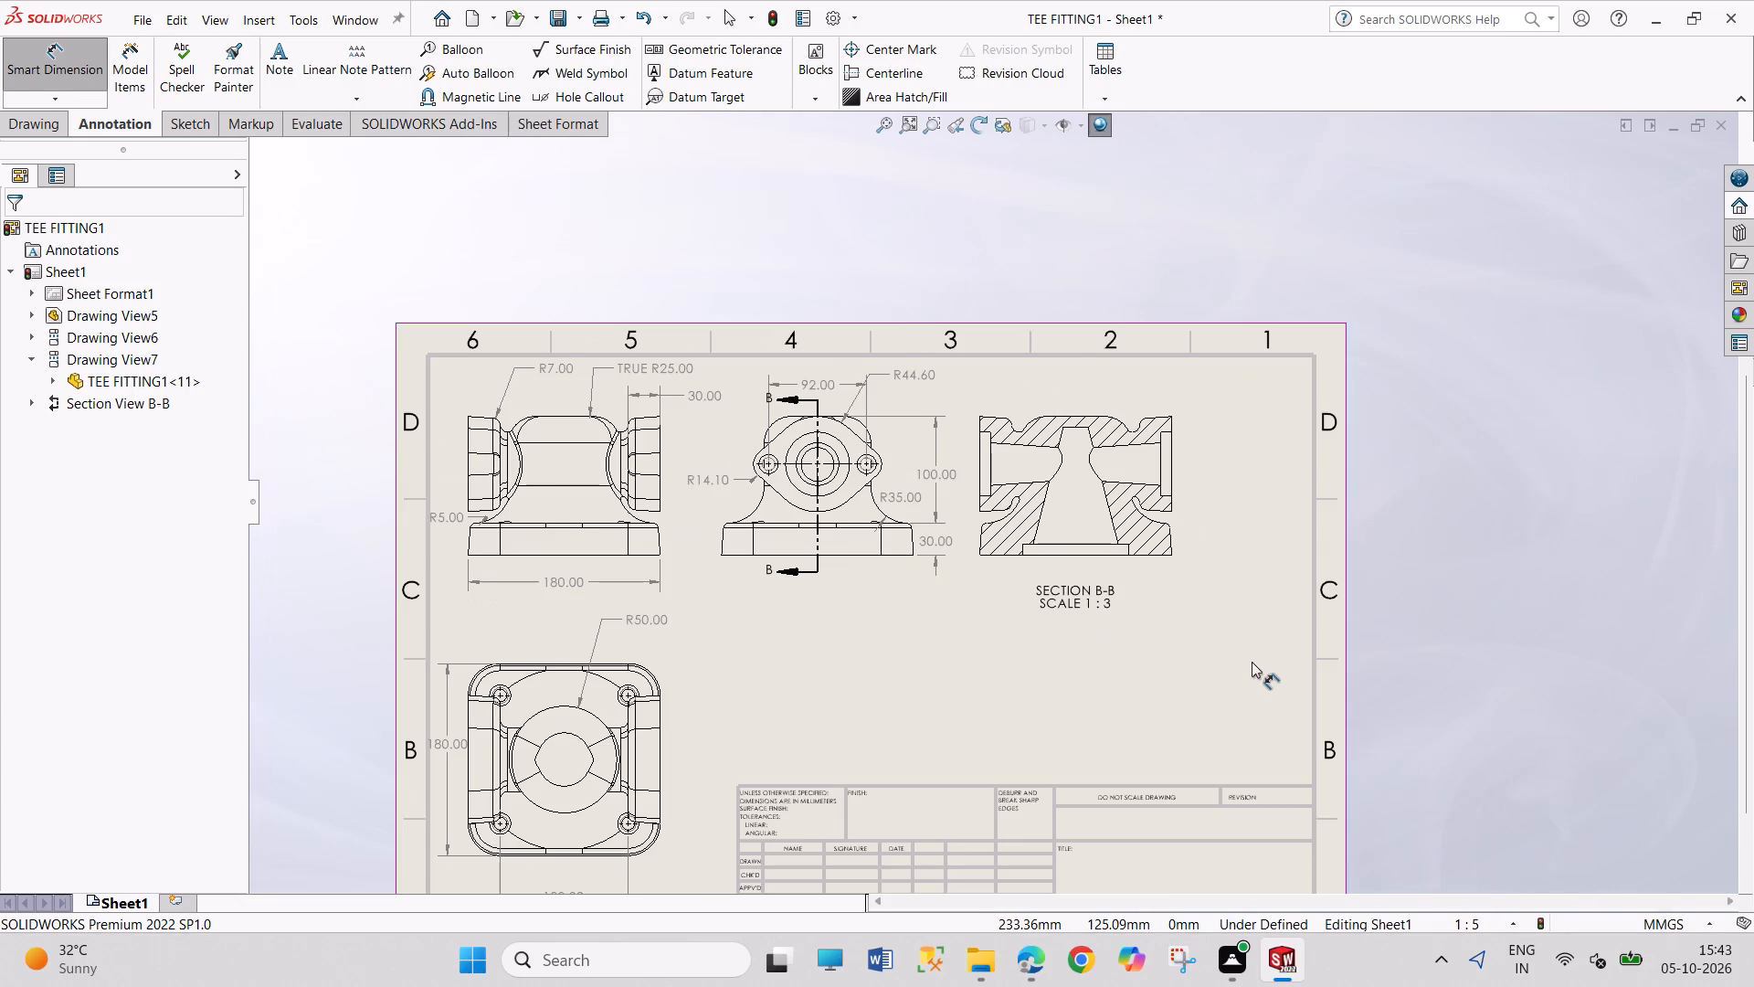
scroll(1252, 662, "up", 1)
scroll(1059, 483, "down", 3)
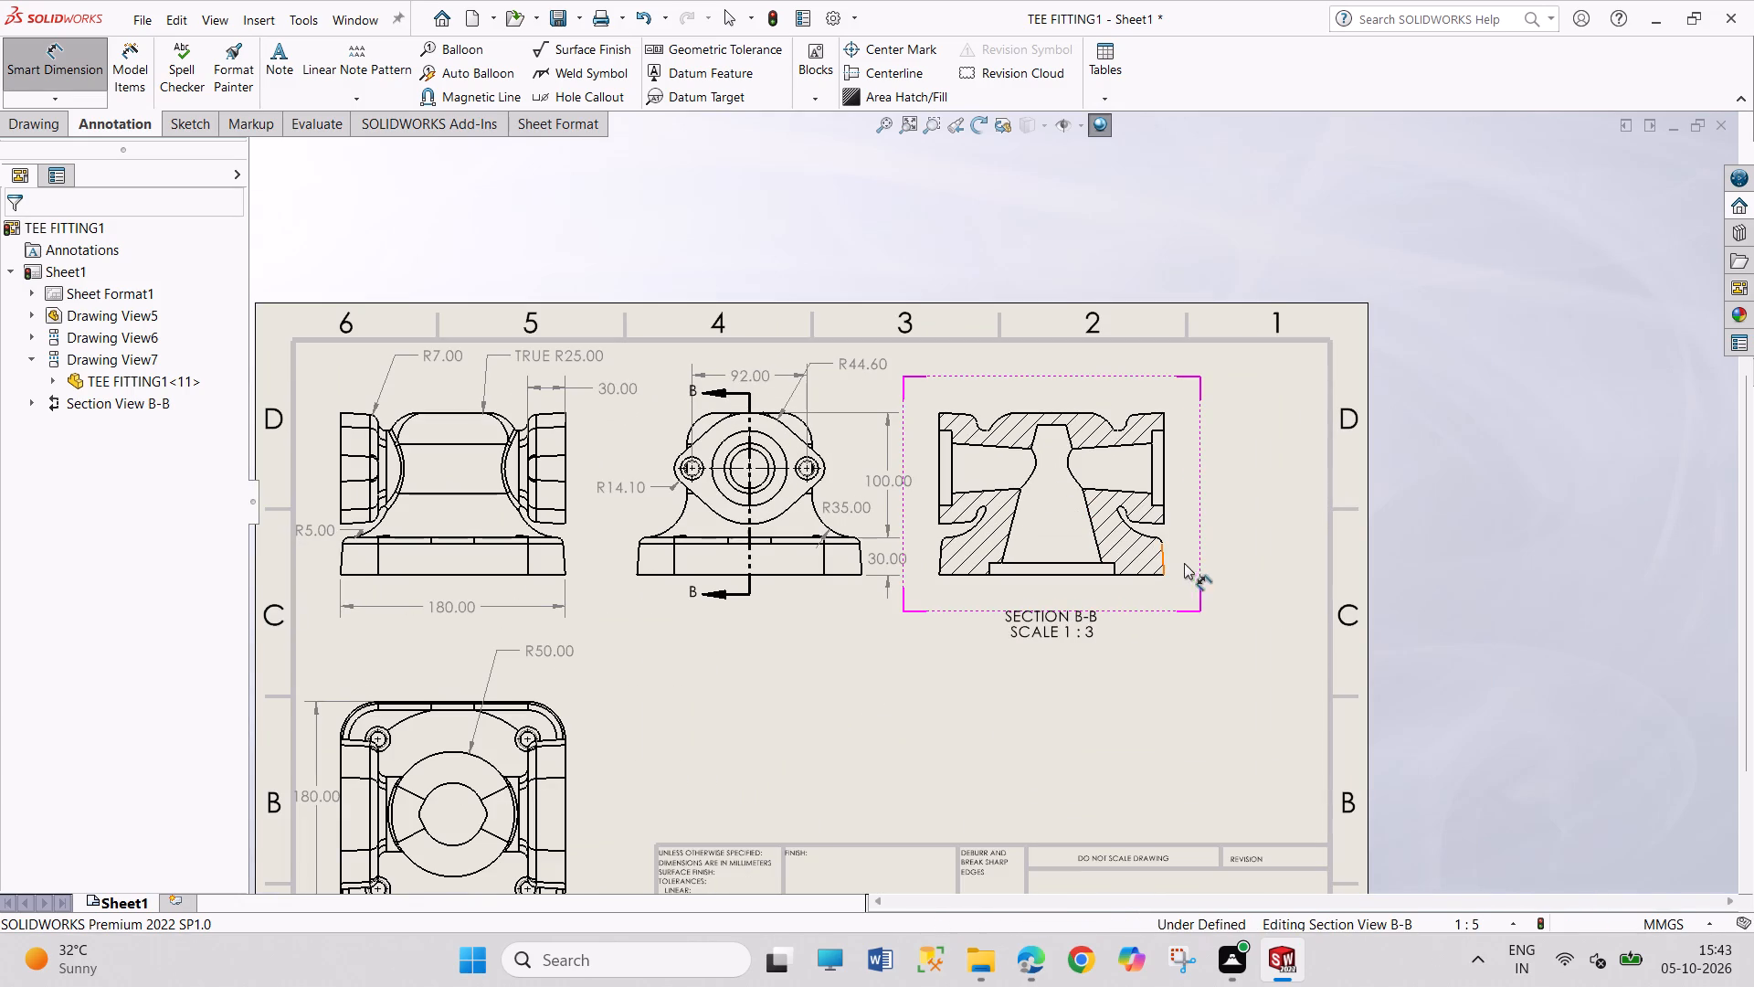
left_click_drag(1201, 557, 1220, 552)
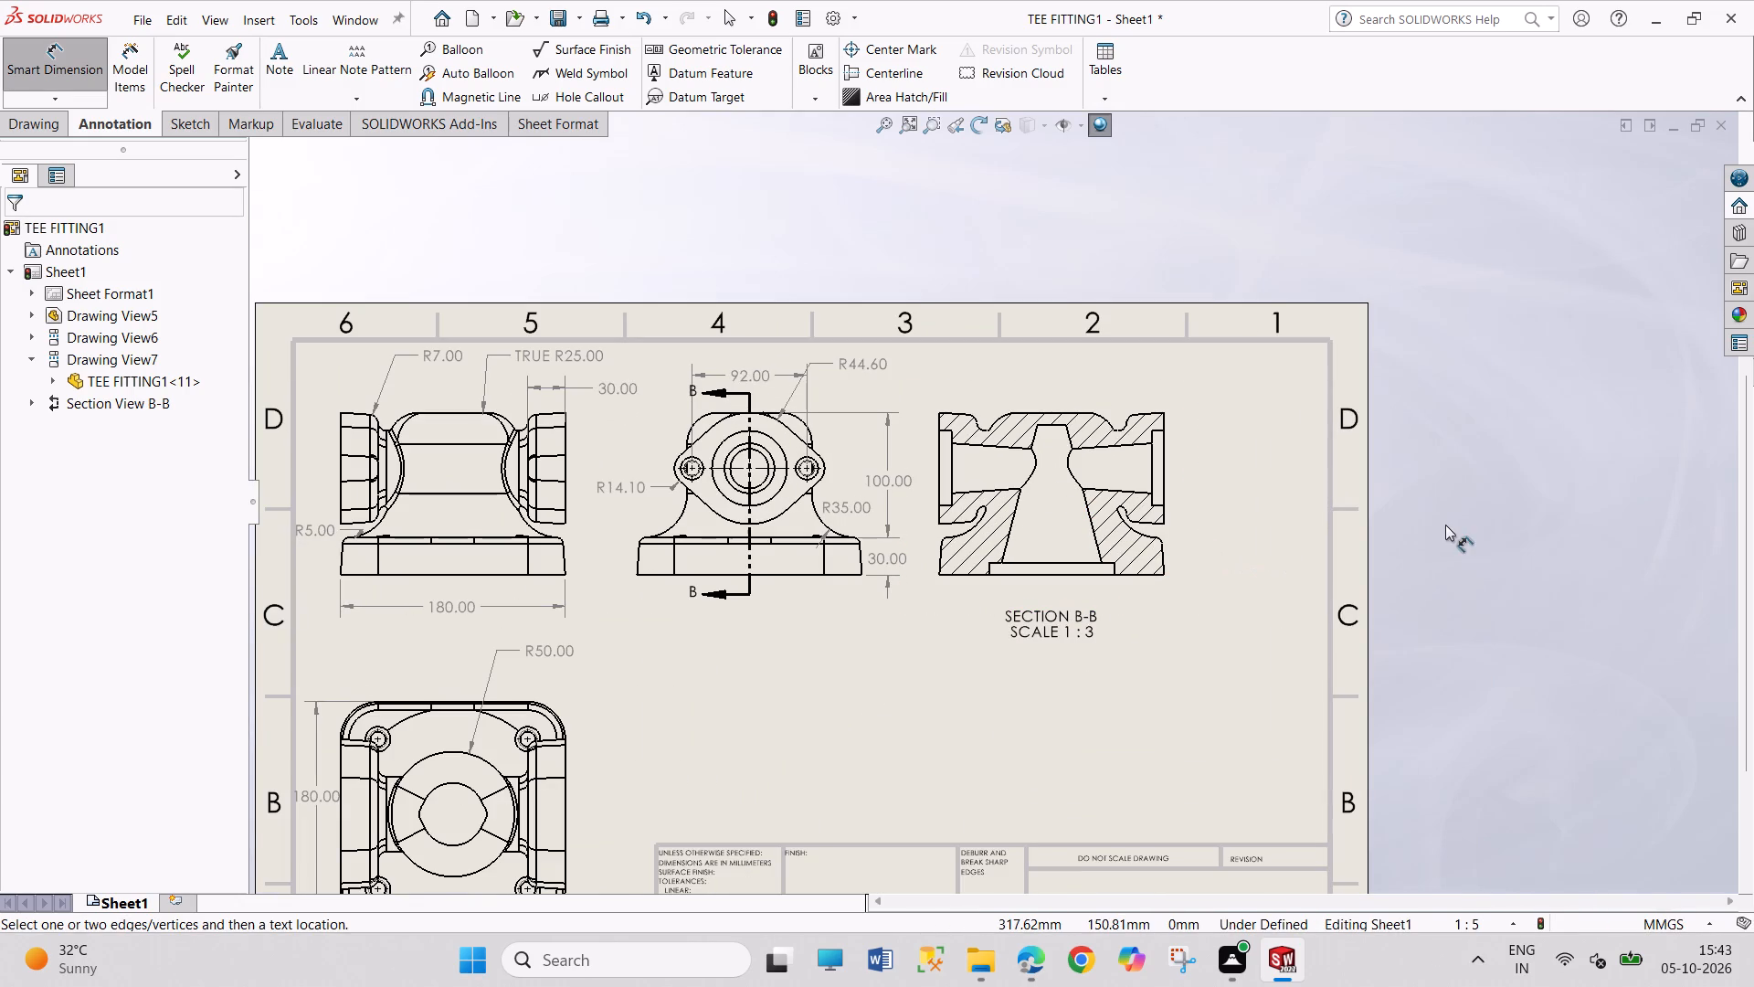
right_click(1445, 525)
left_click(1481, 604)
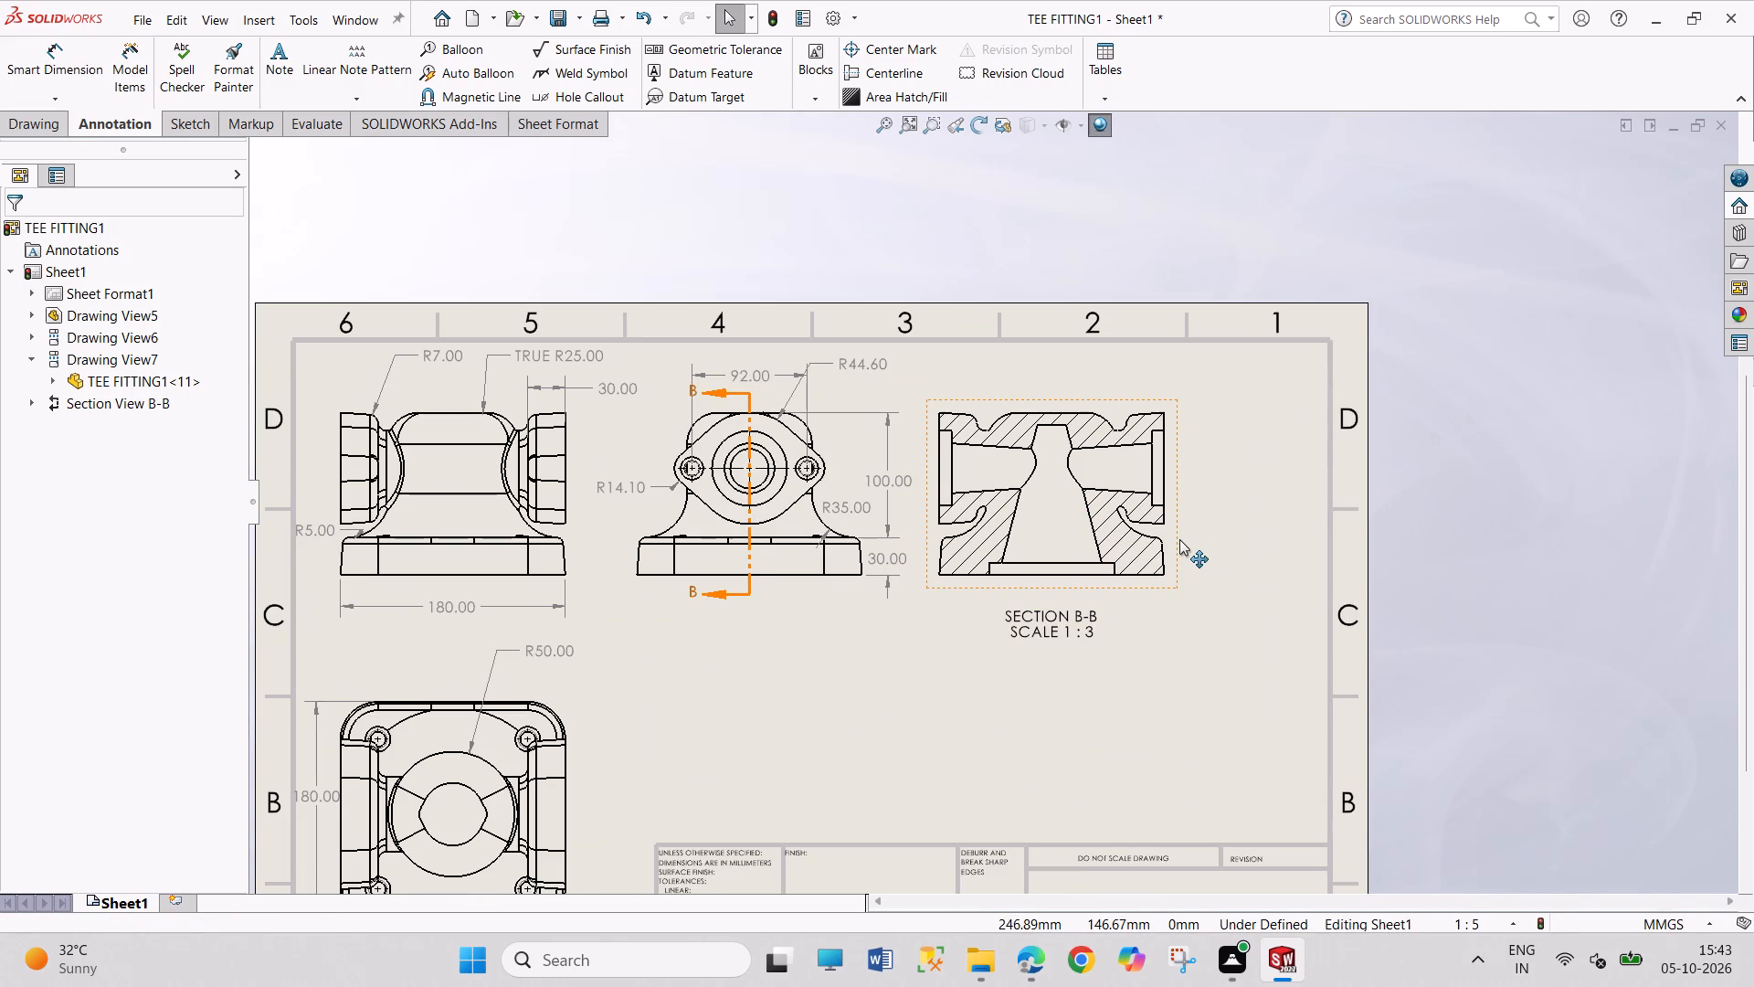
left_click_drag(1178, 538, 1250, 536)
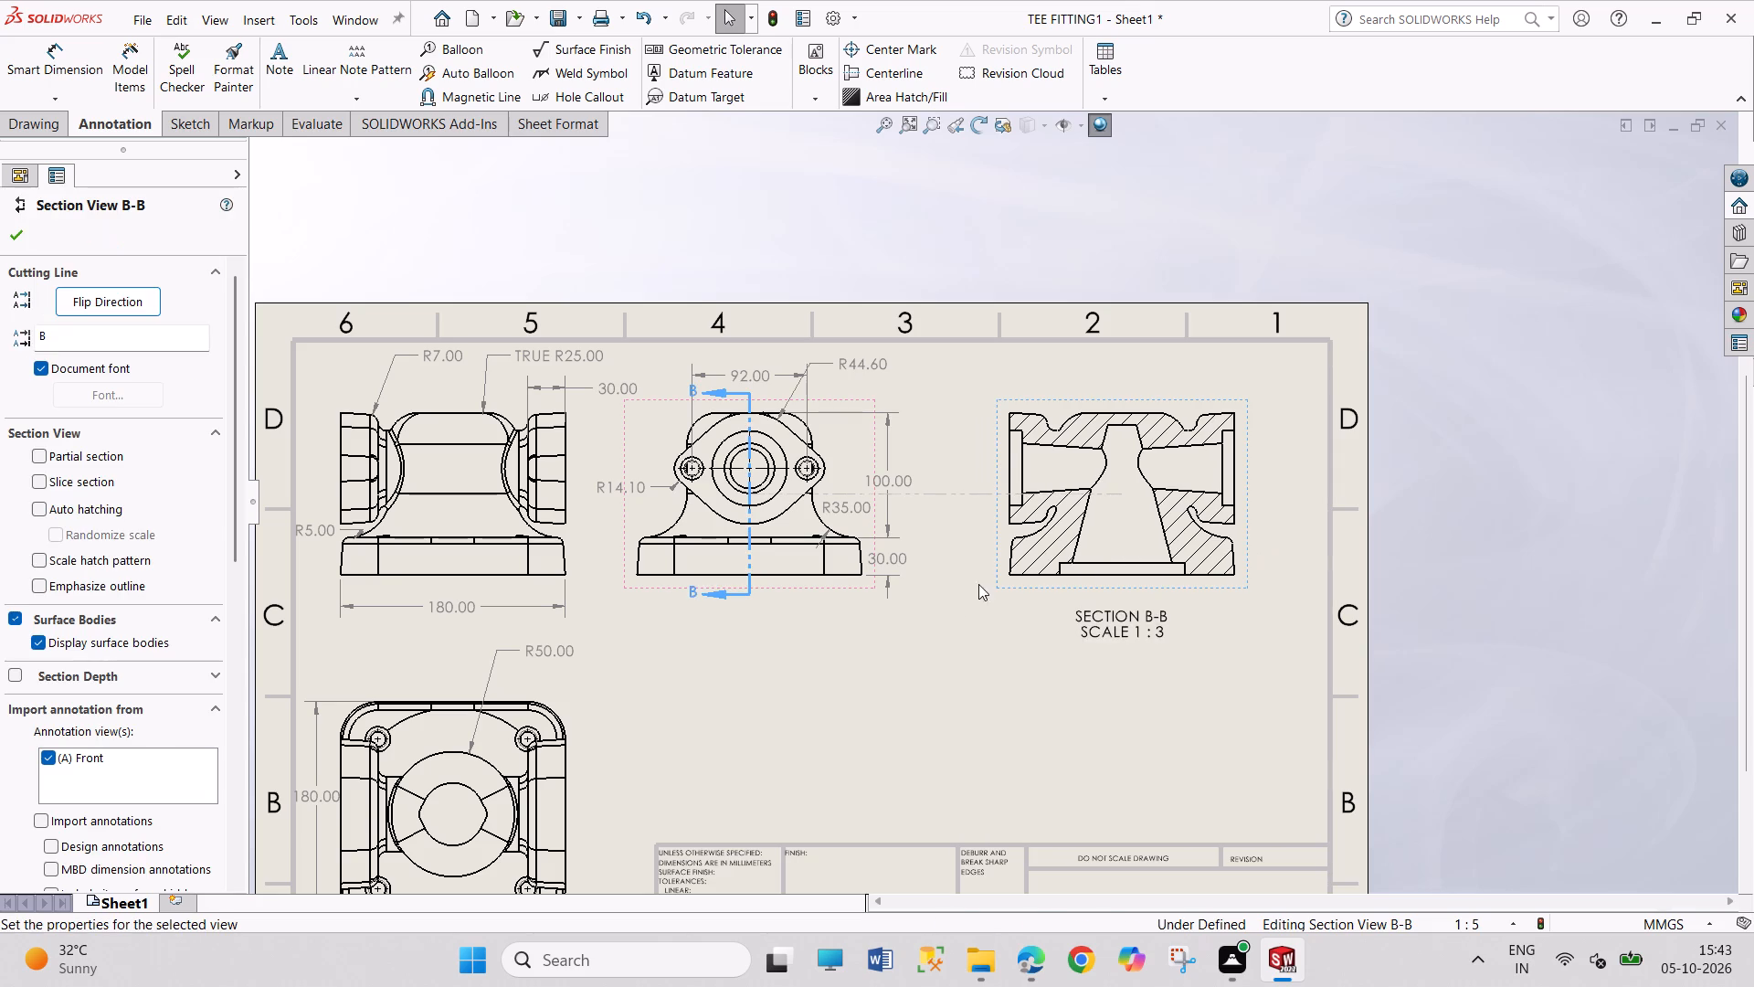
left_click_drag(872, 591, 893, 589)
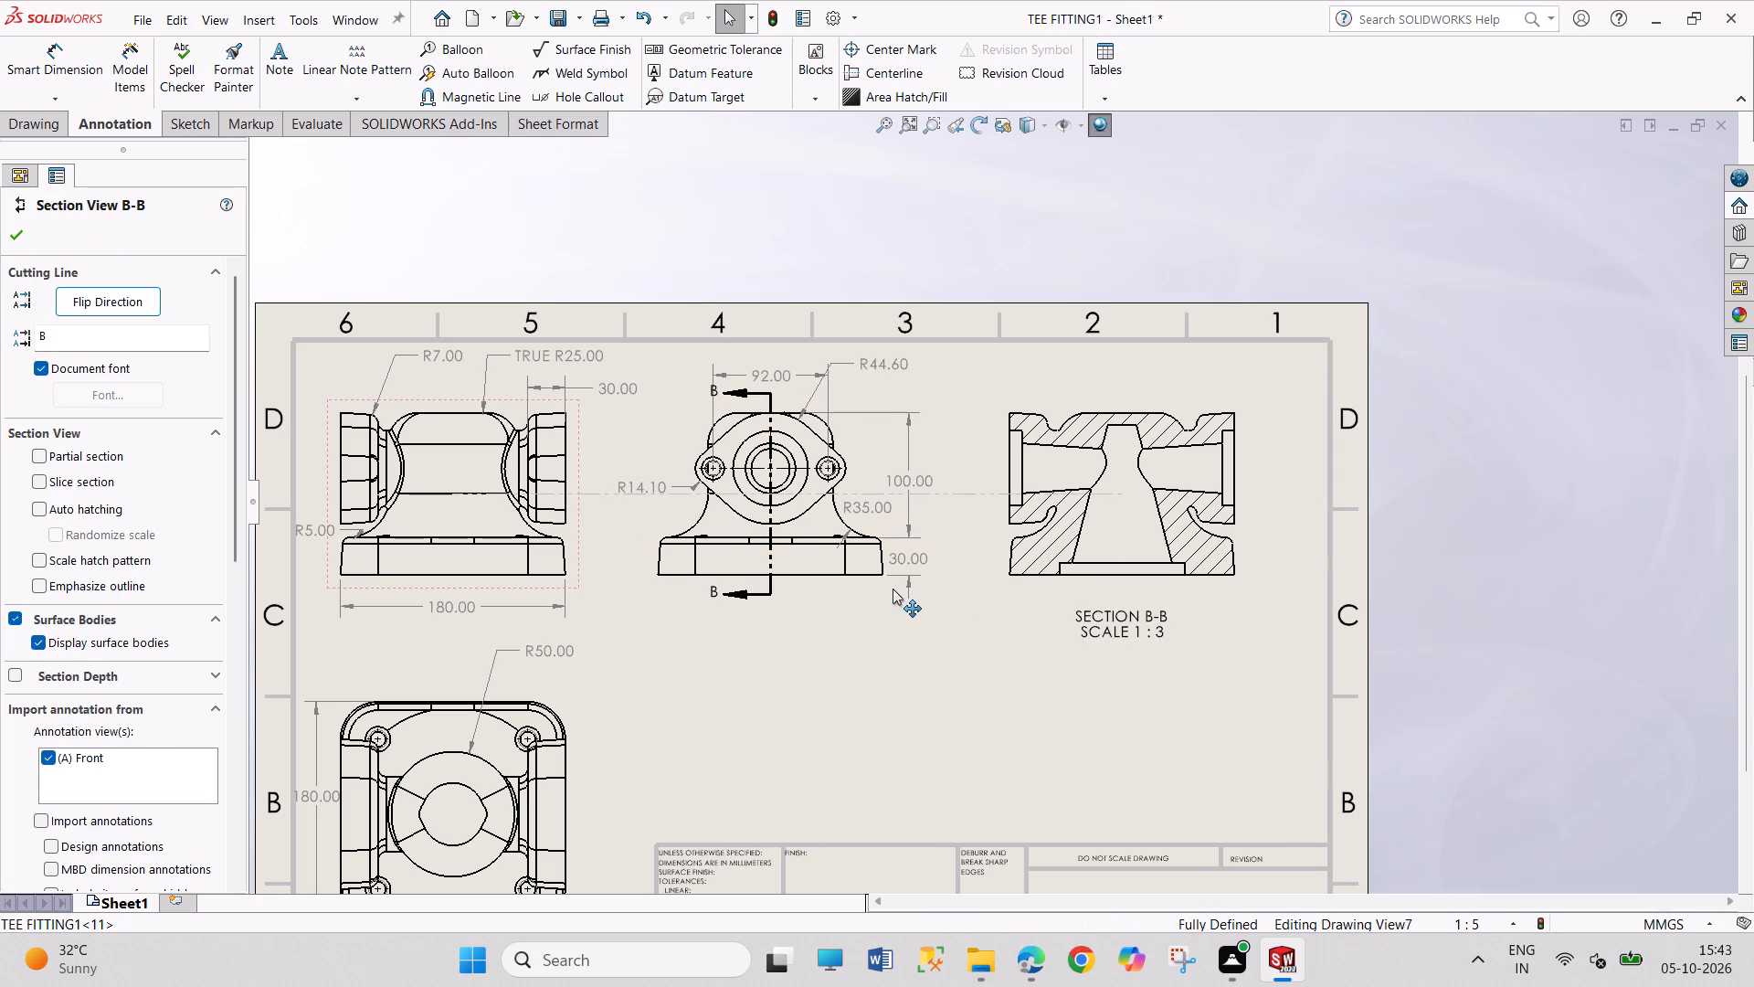
left_click_drag(893, 589, 896, 589)
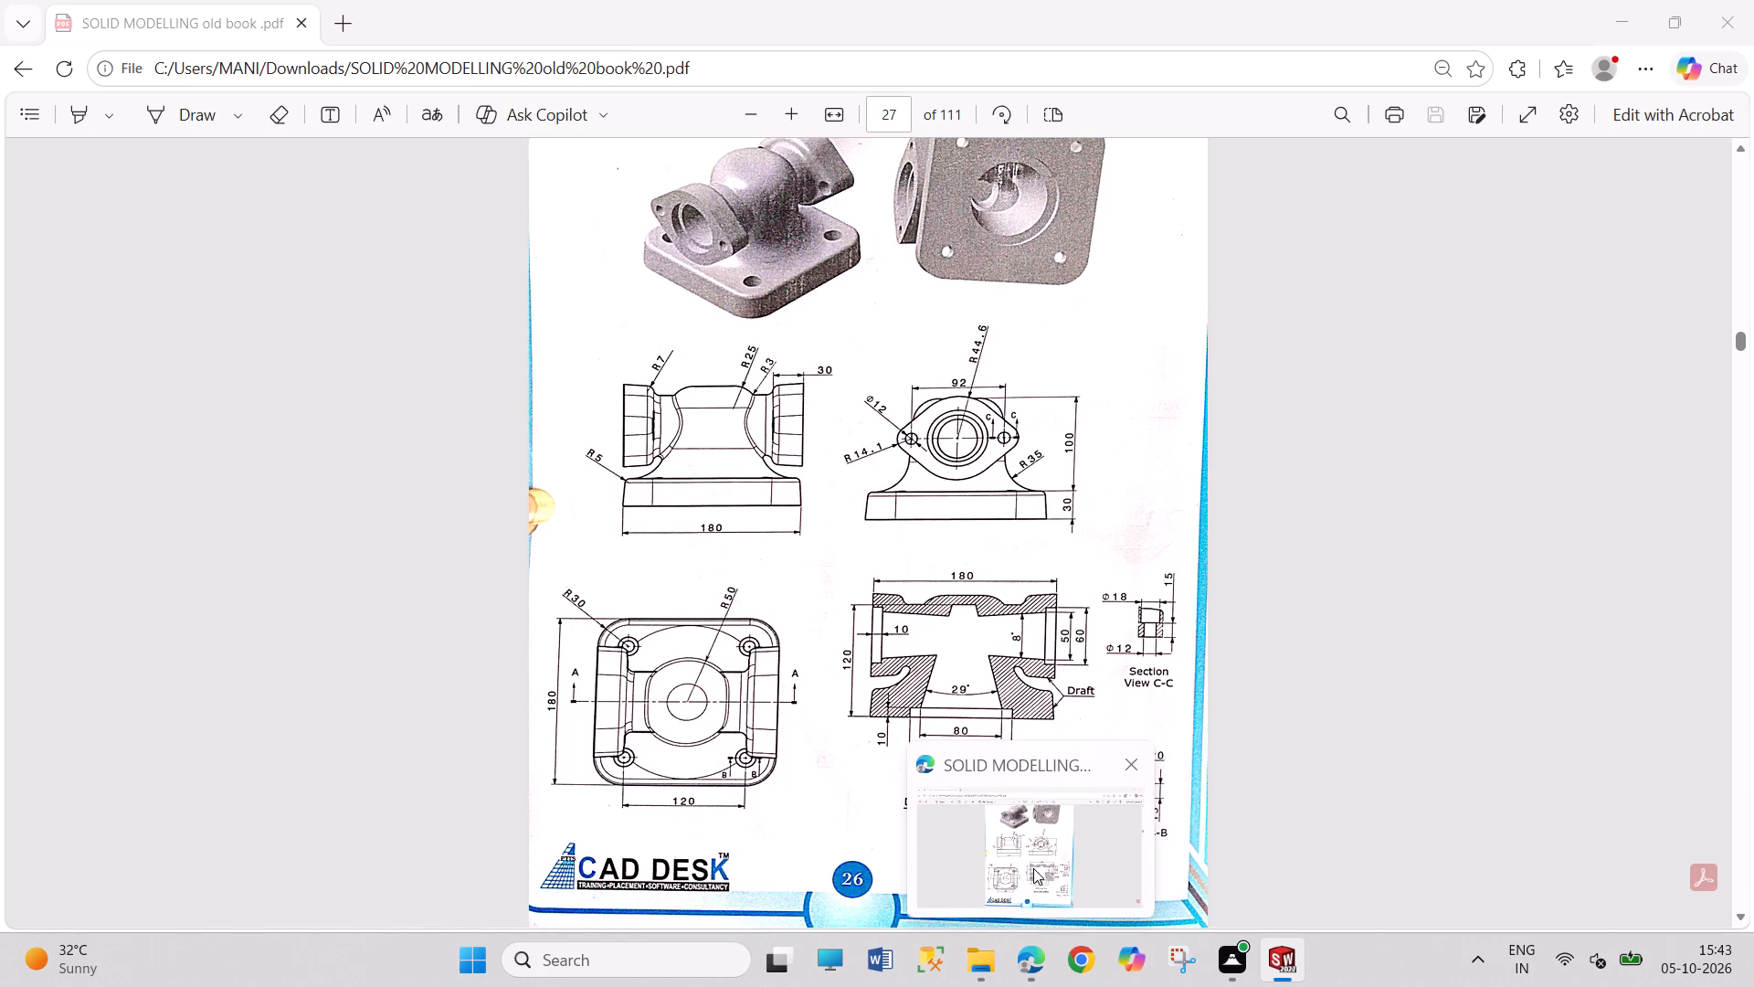
Dimension the overall width between the two end faces in Section View B-B, placing the text centred above the view.
scroll(1222, 292, "down", 2)
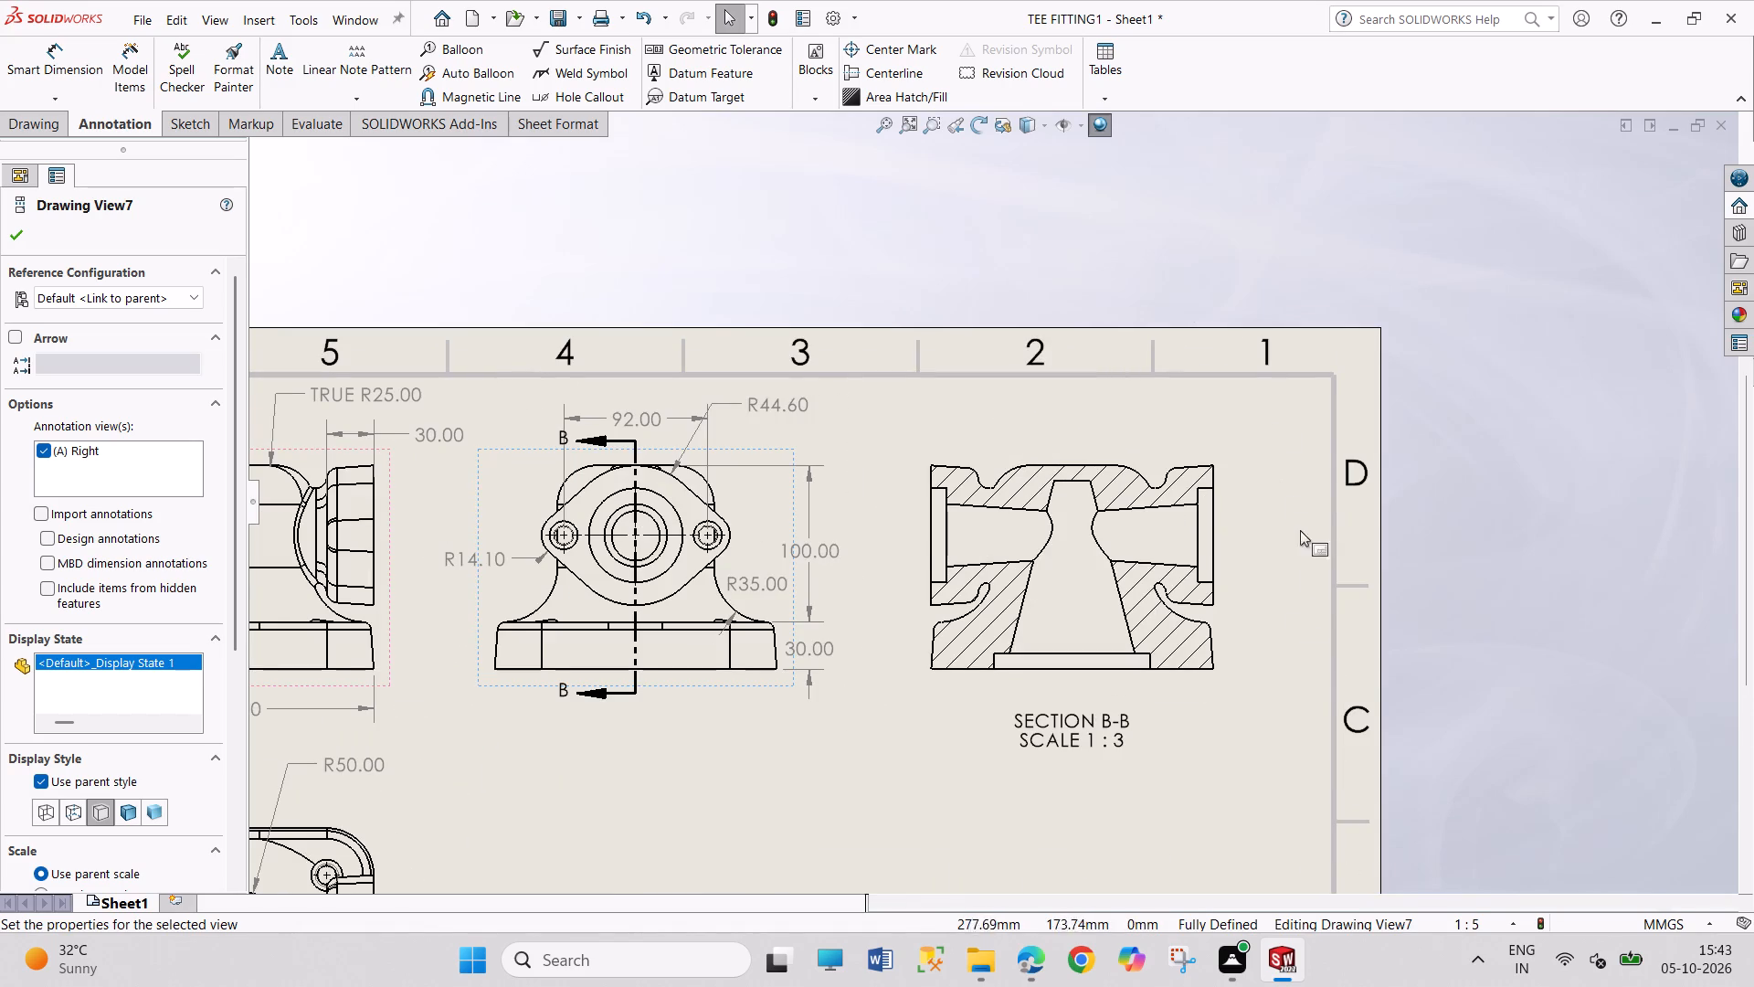
scroll(1291, 614, "down", 1)
right_click_drag(1315, 755, 1234, 485)
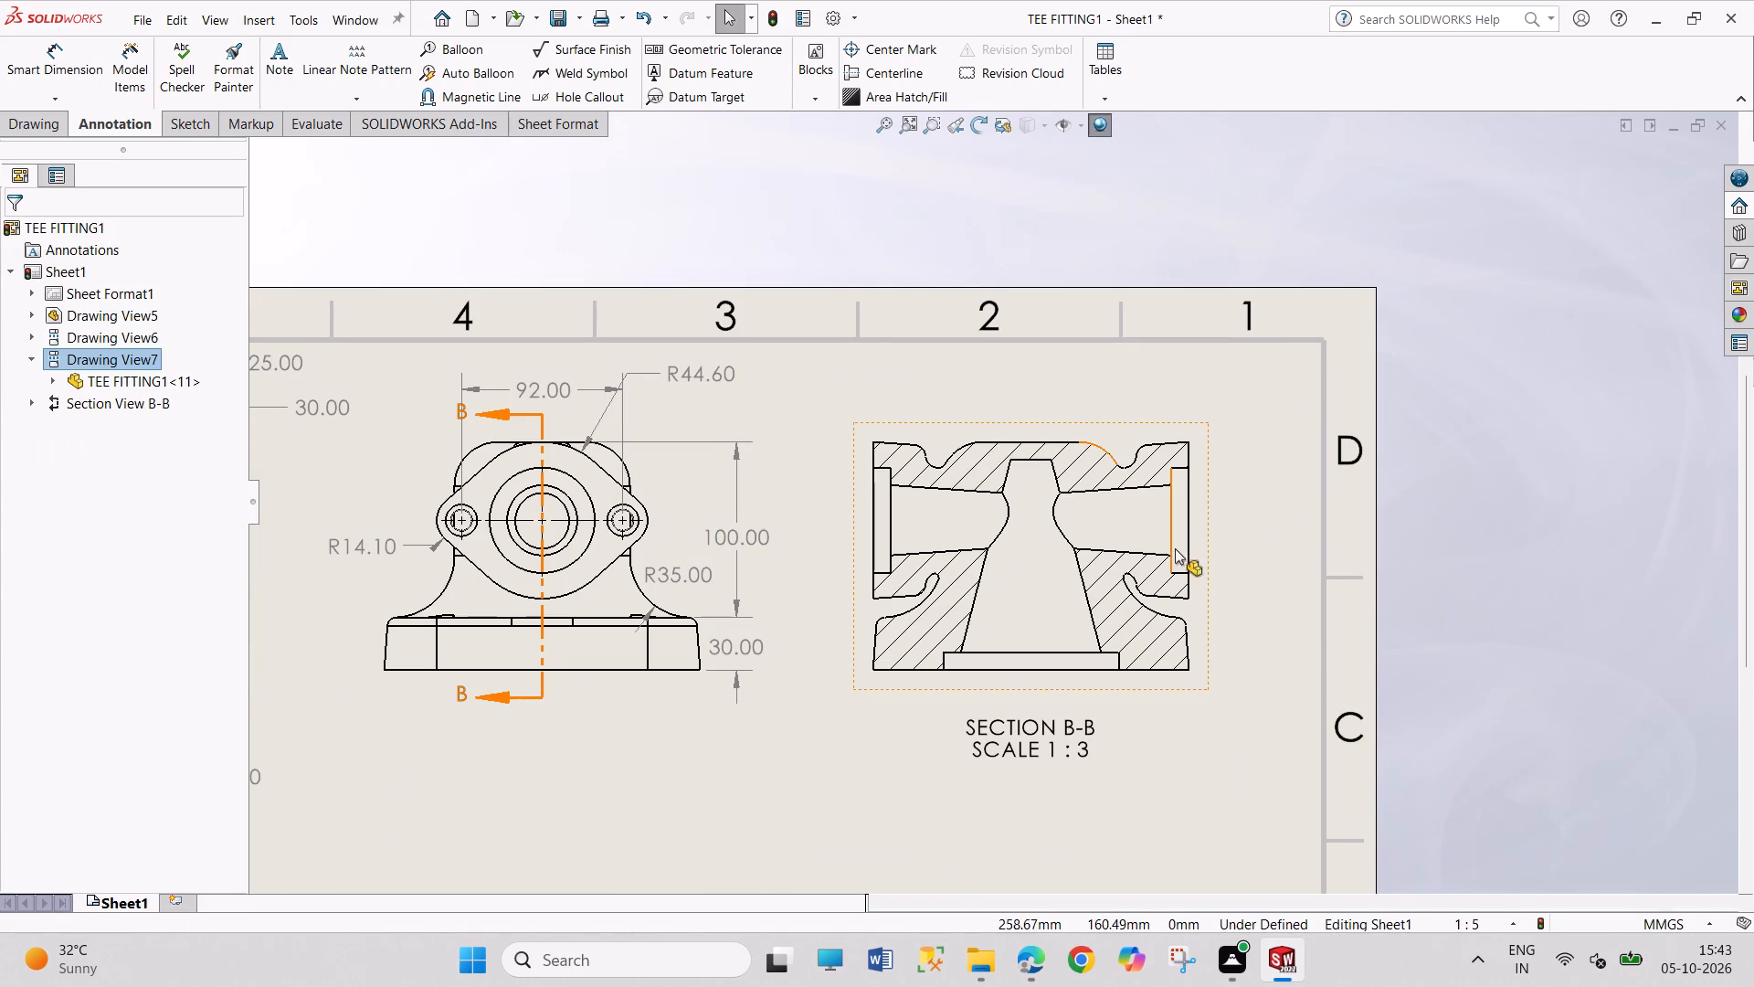
right_click_drag(1640, 663, 1569, 399)
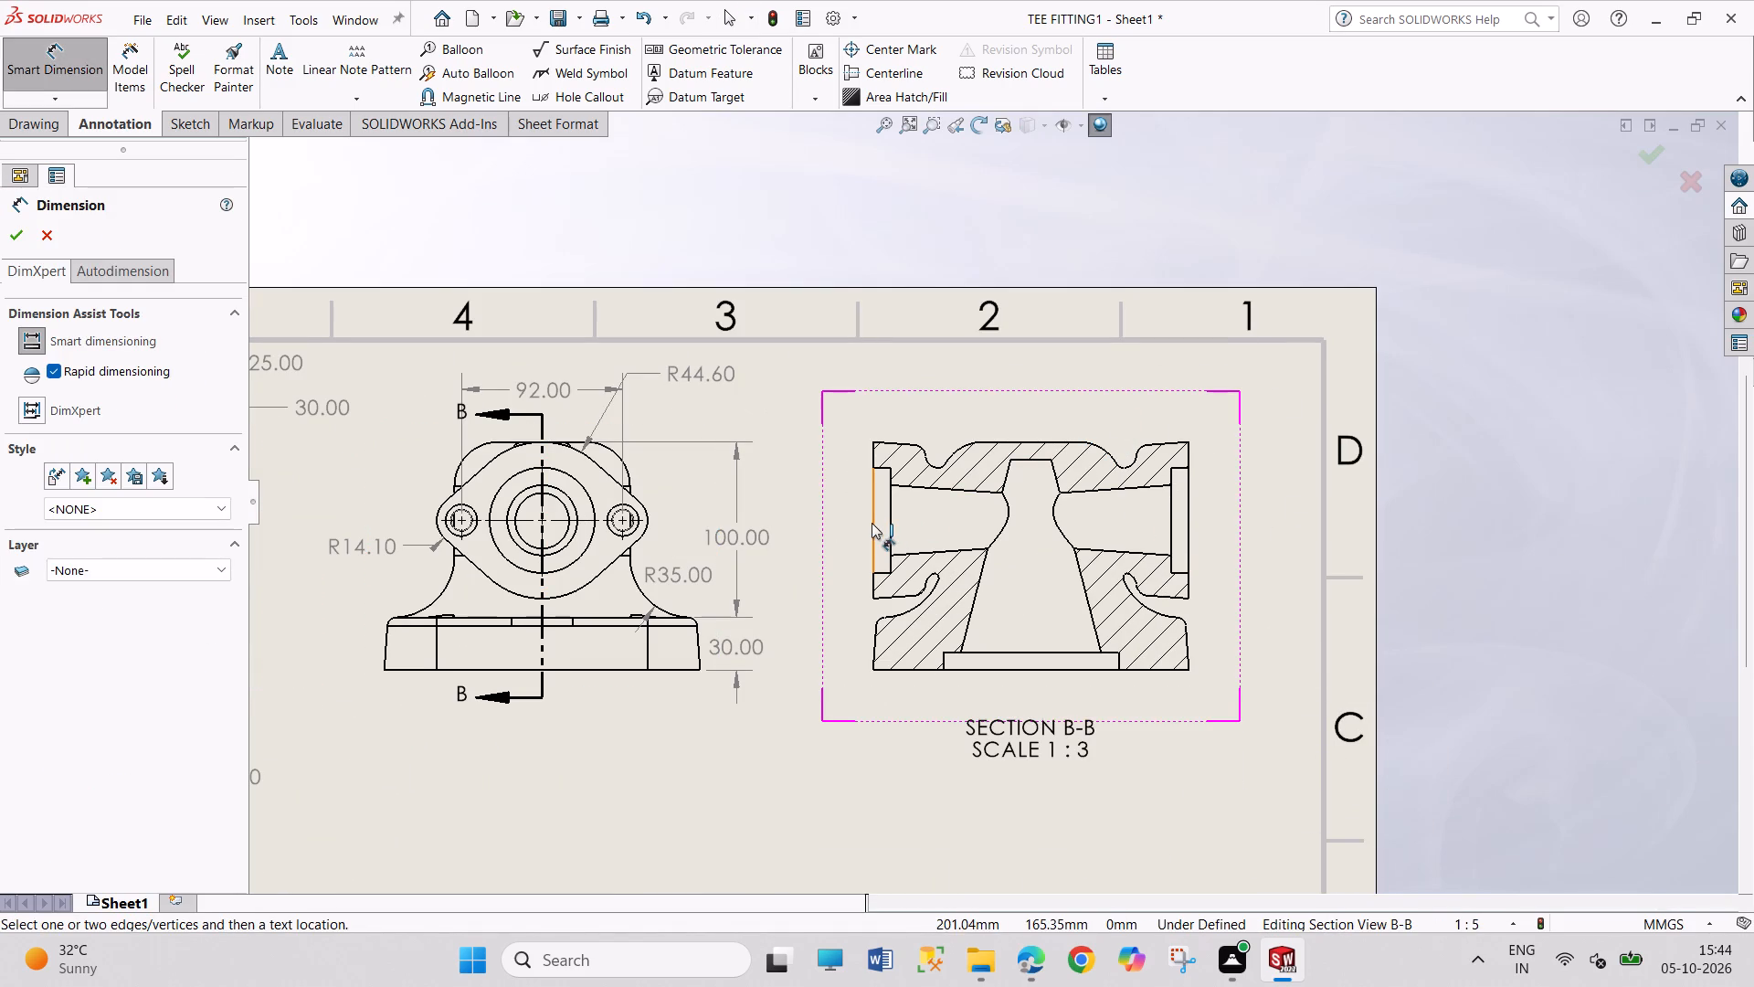
left_click(872, 523)
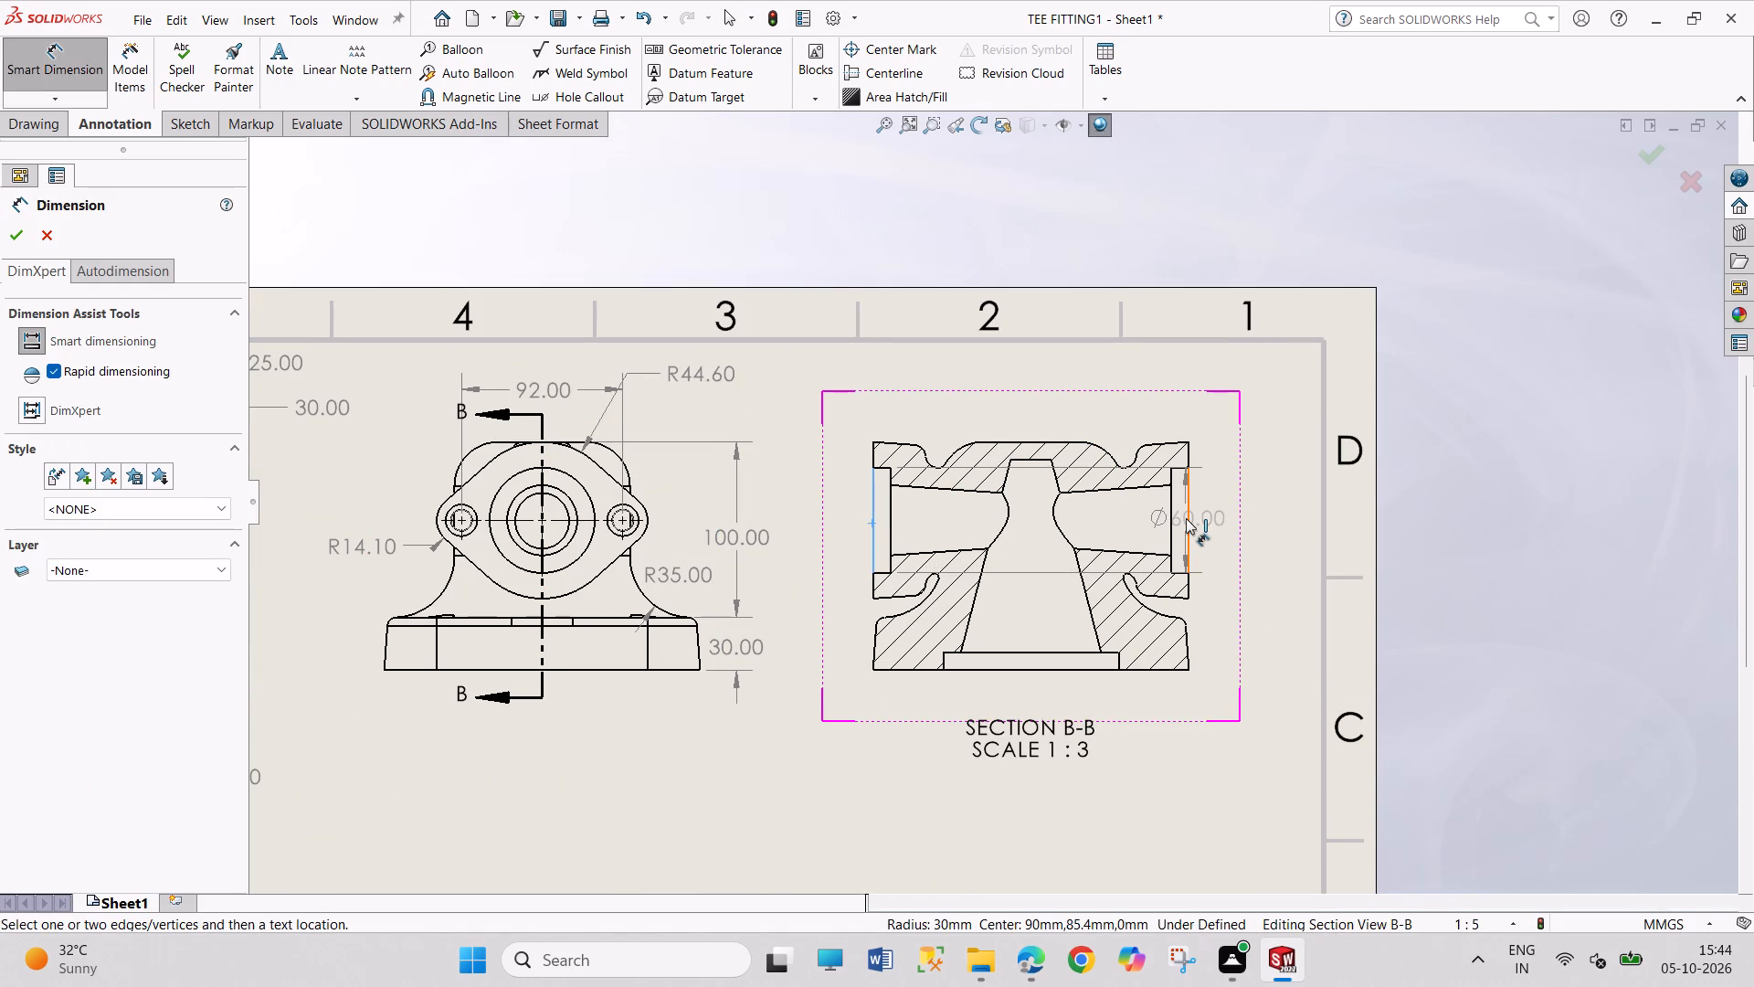
left_click(1186, 518)
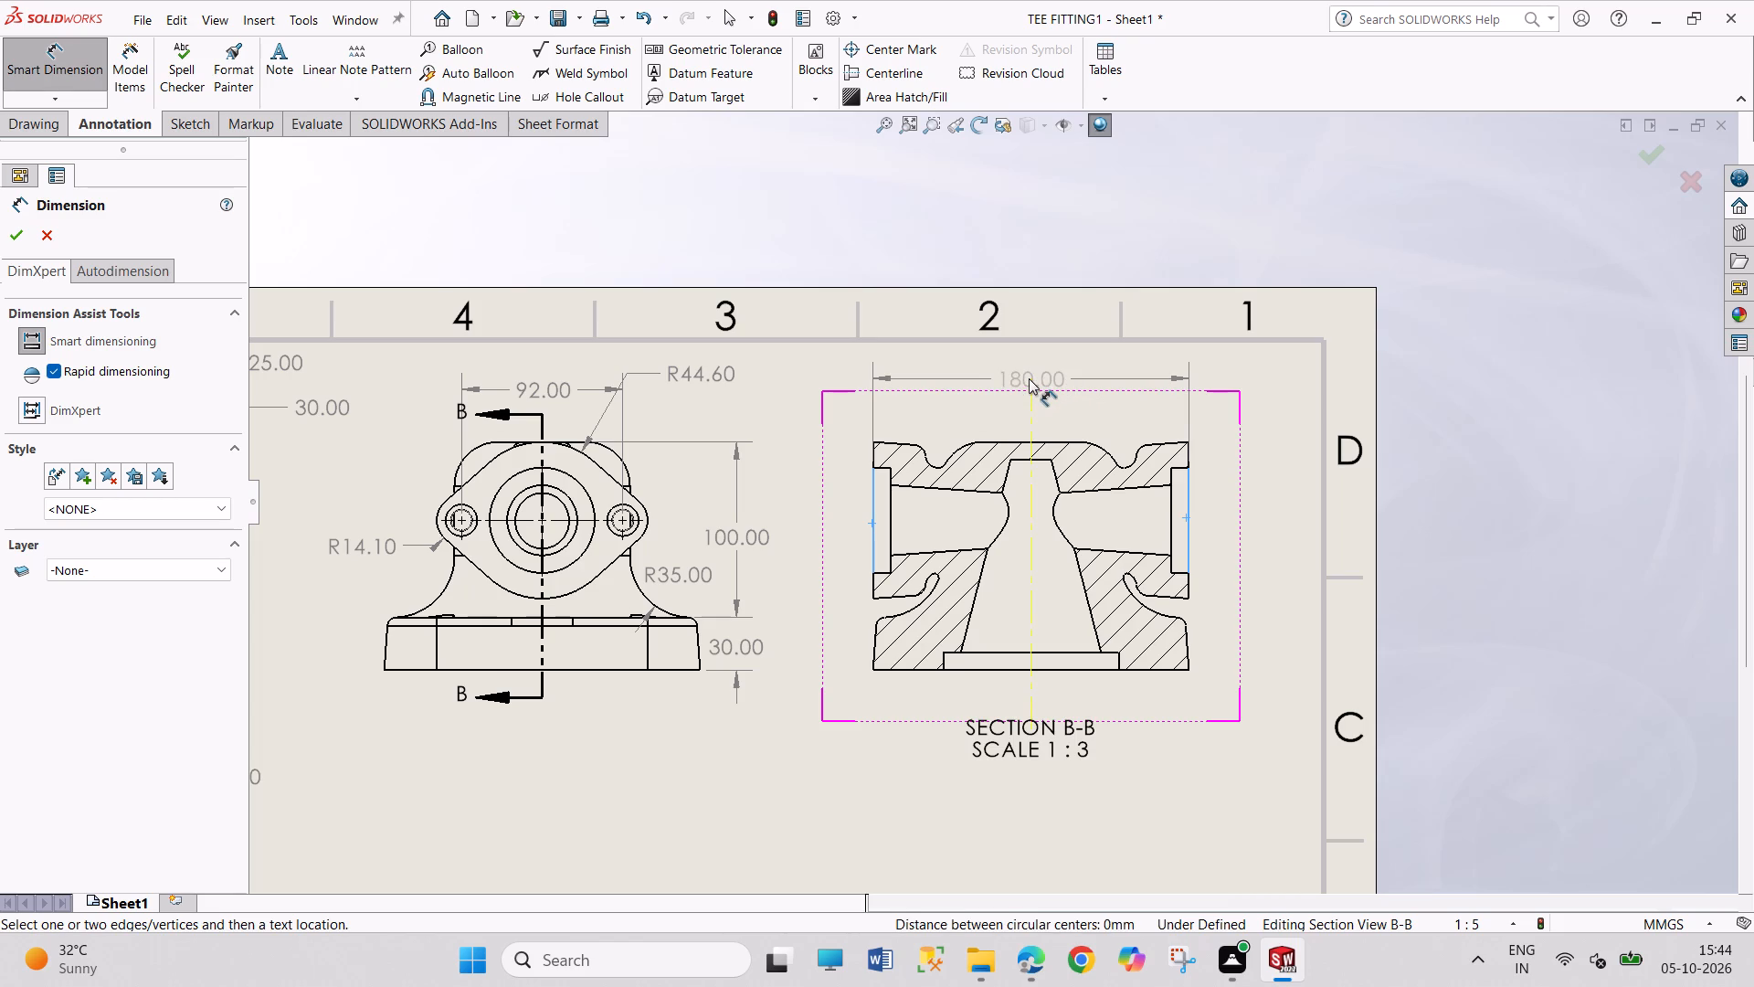
left_click(1029, 378)
Dimension the diameter of the right-end counterbore in Section View B-B, placing the text just outside that end.
scroll(1275, 555, "down", 3)
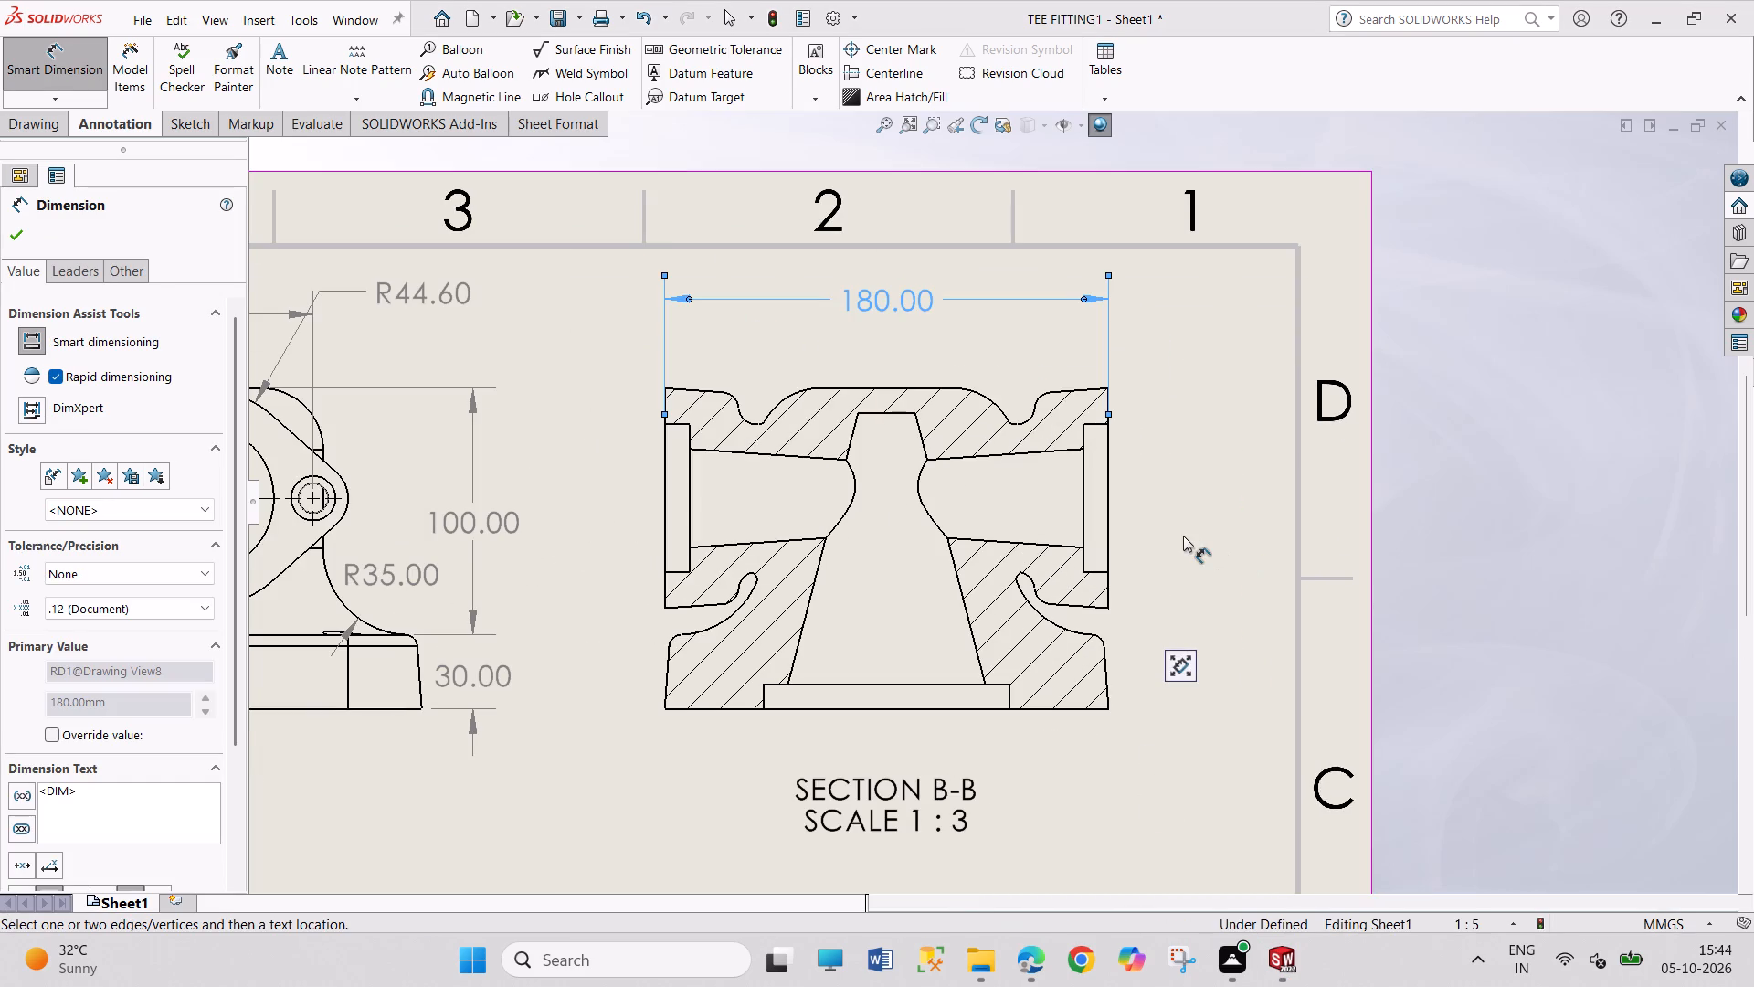
scroll(1167, 539, "down", 2)
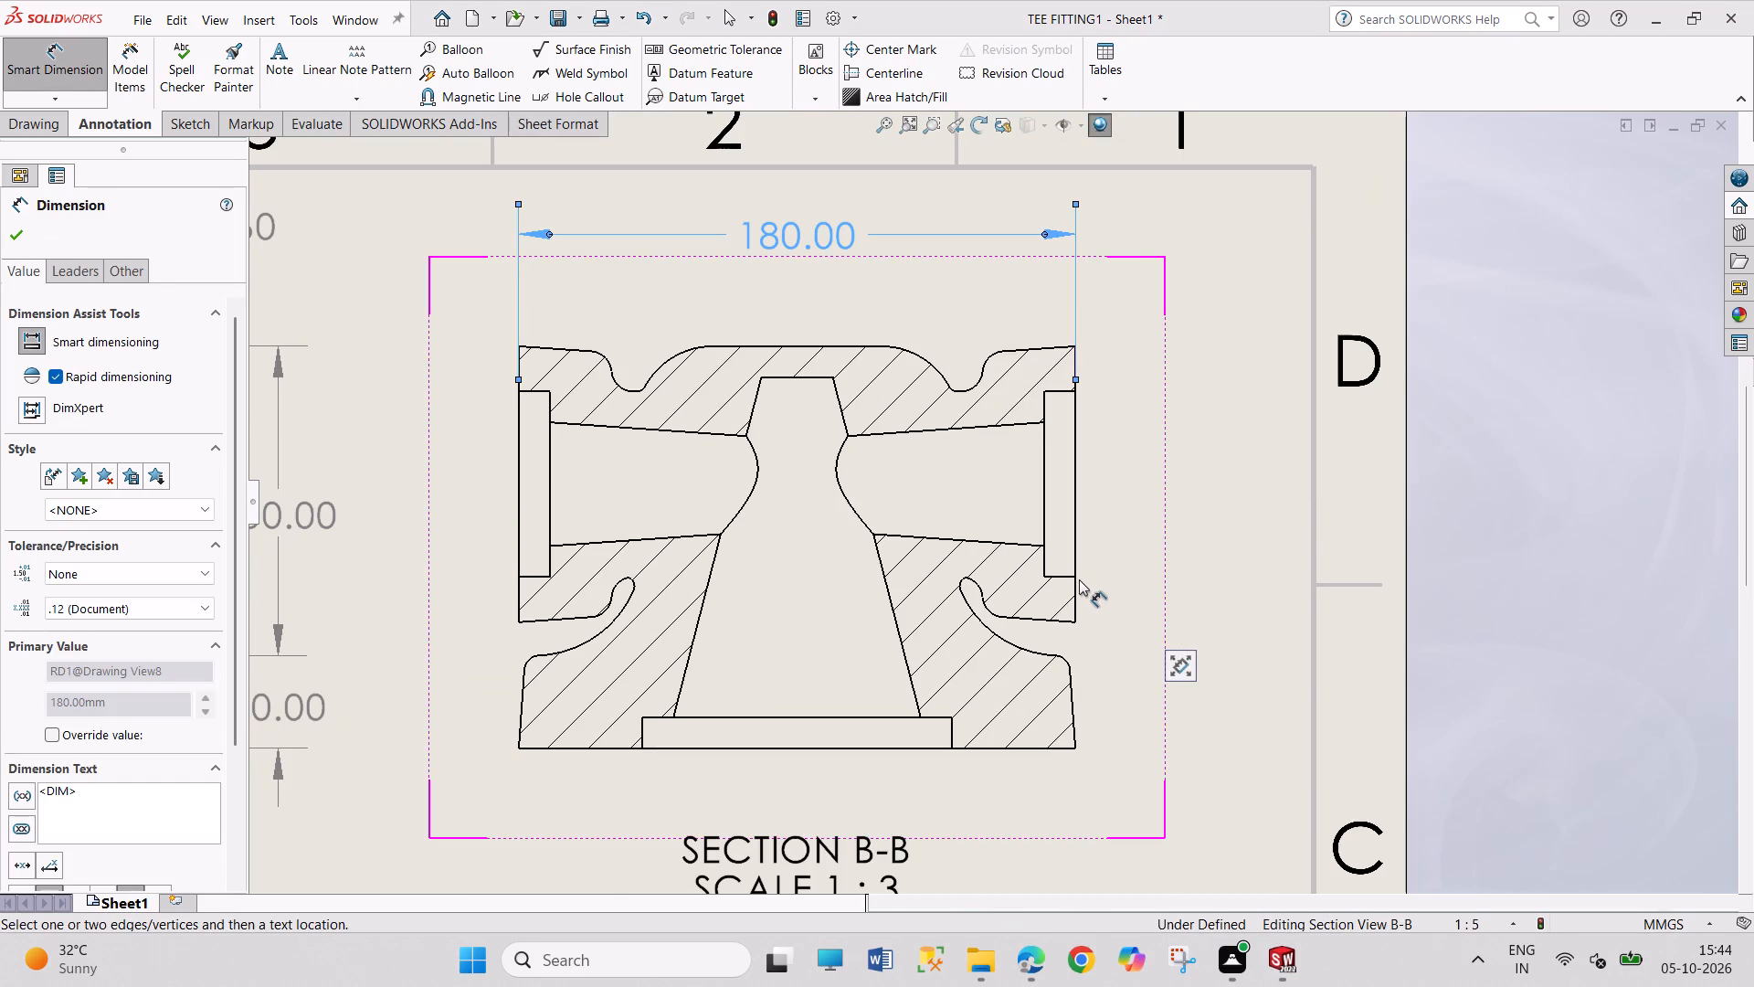
left_click(1075, 579)
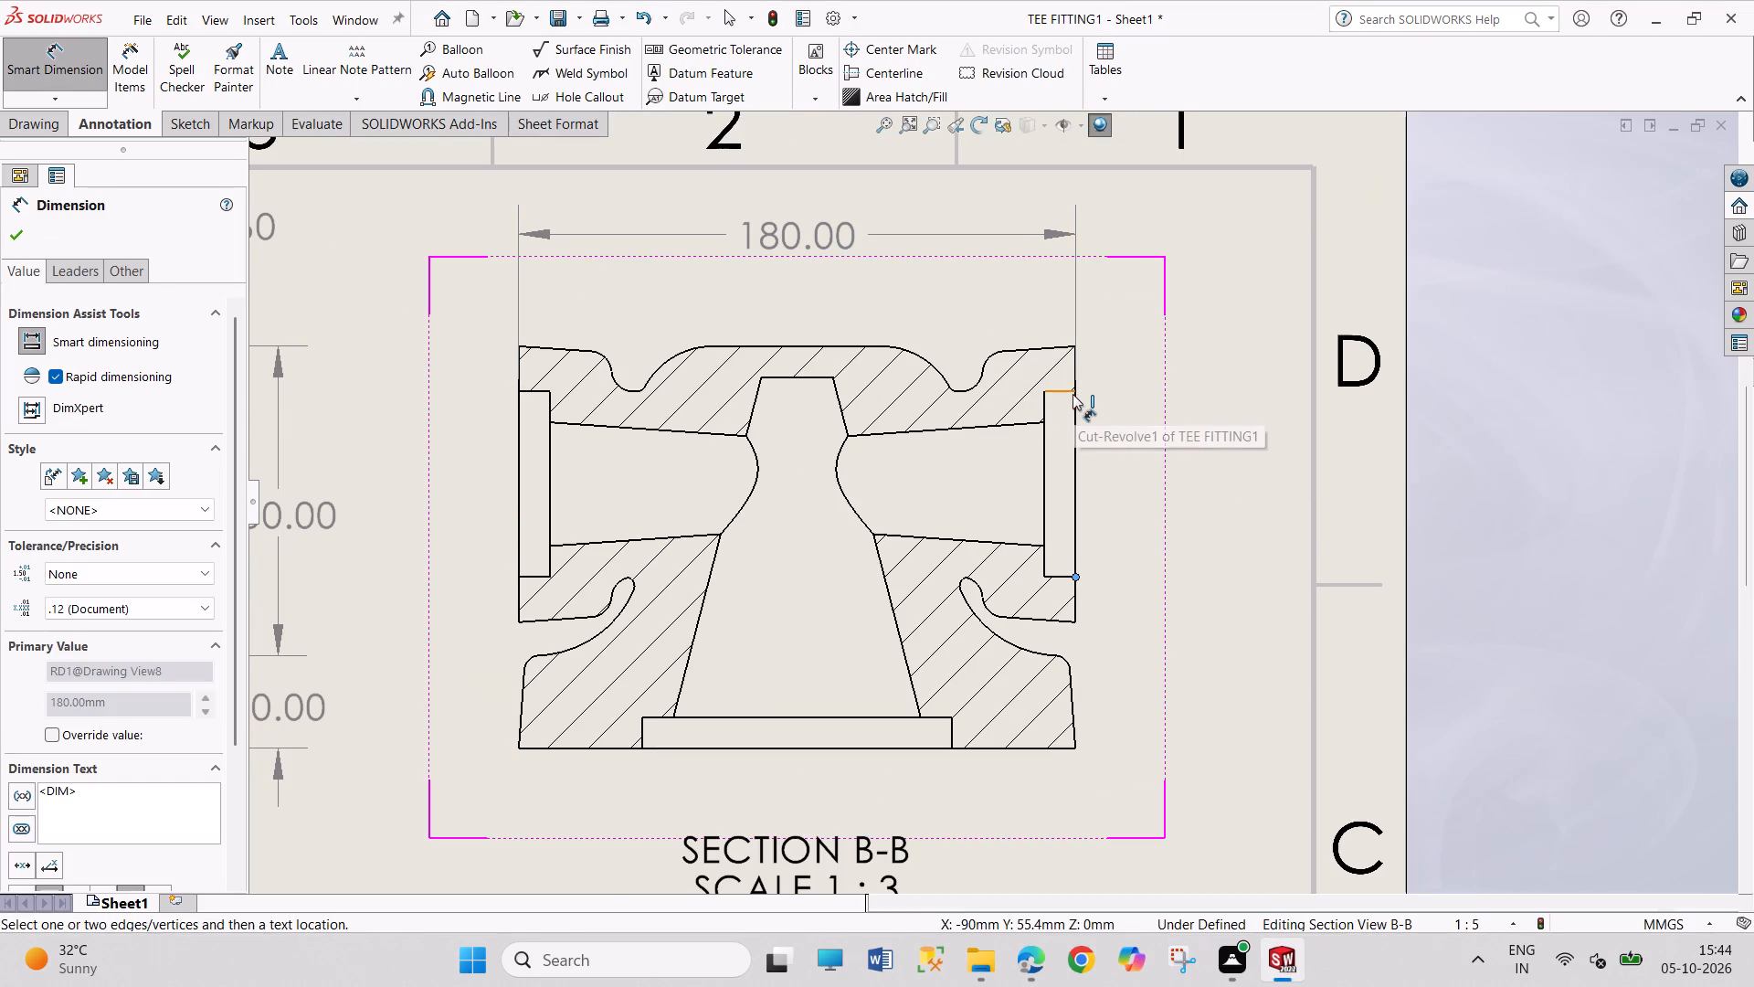
left_click(1076, 392)
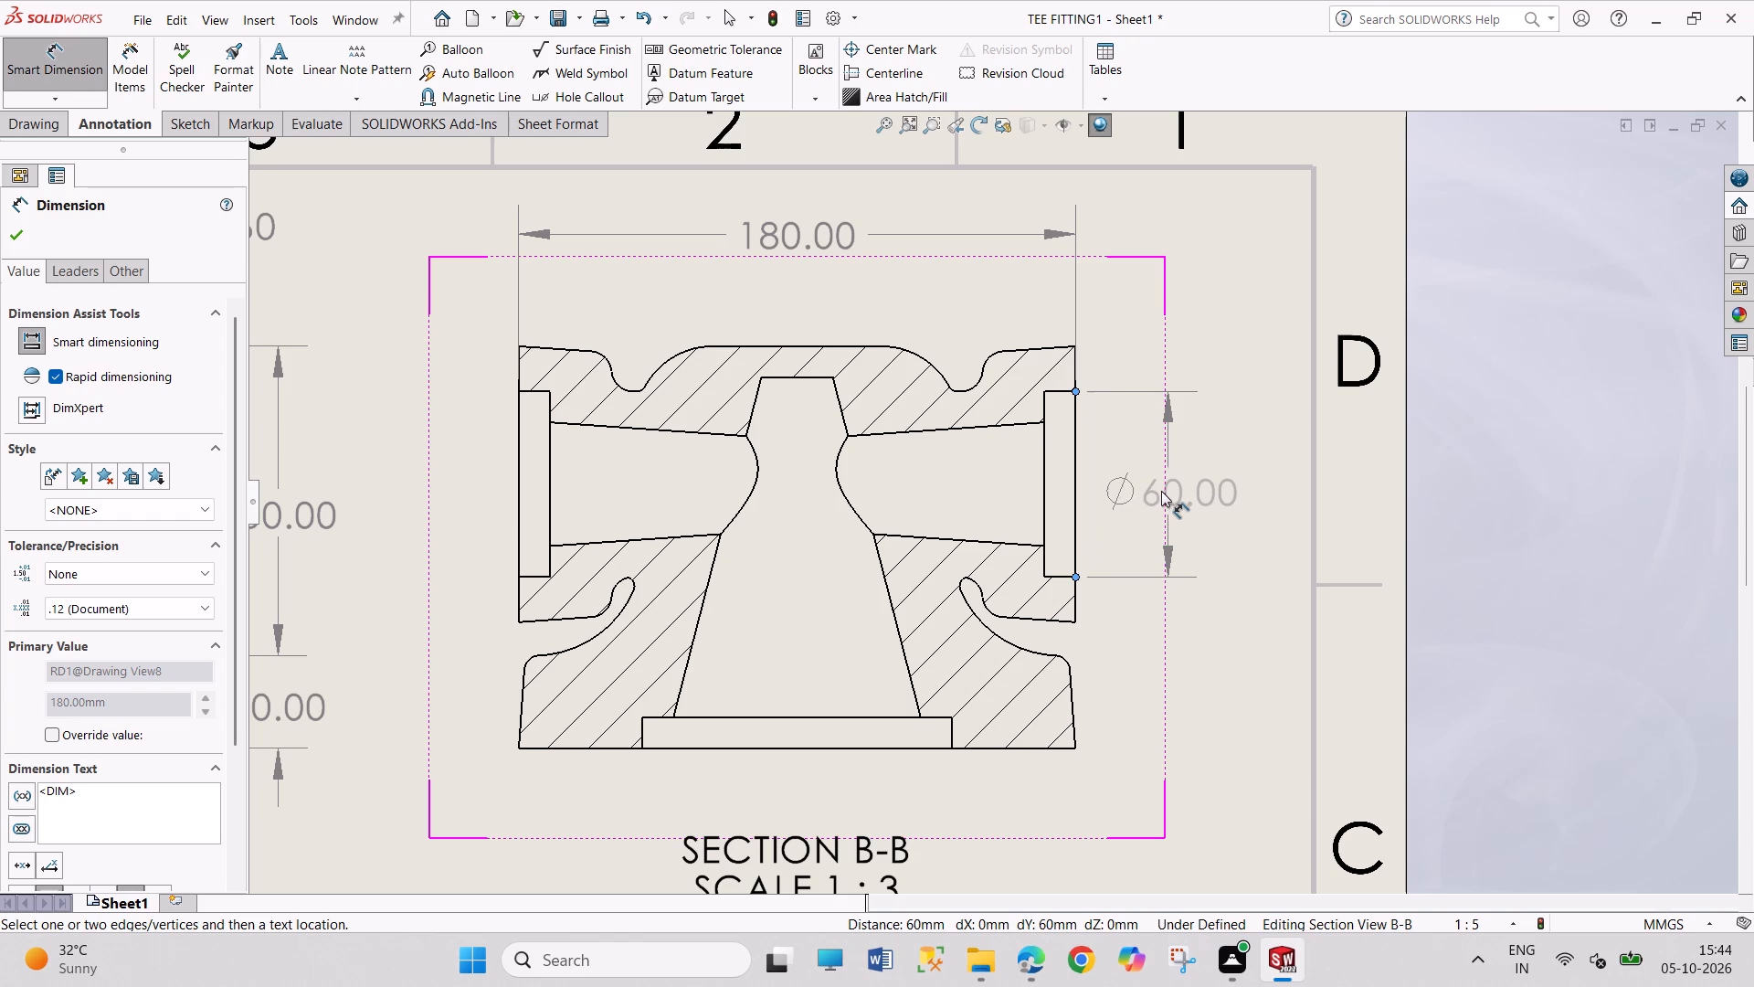
left_click(1161, 491)
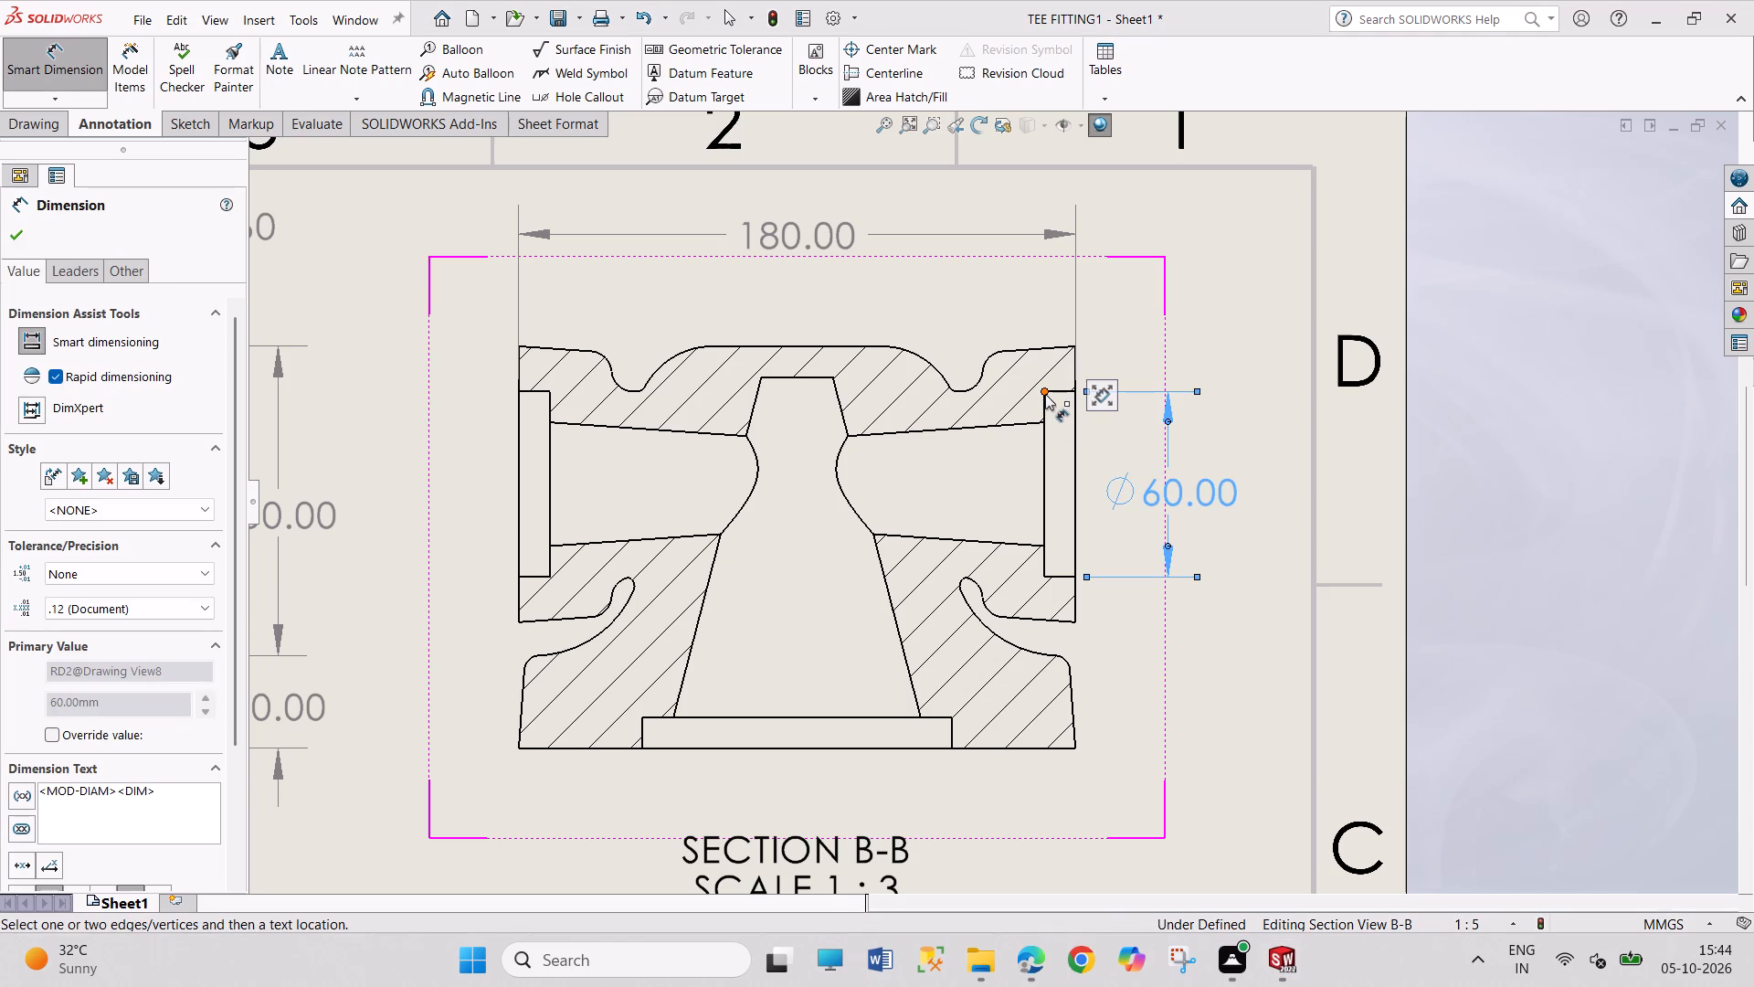
Dimension the depth of the right-end counterbore in Section View B-B, placing it level with the overall width dimension.
left_click(1045, 394)
left_click(1078, 392)
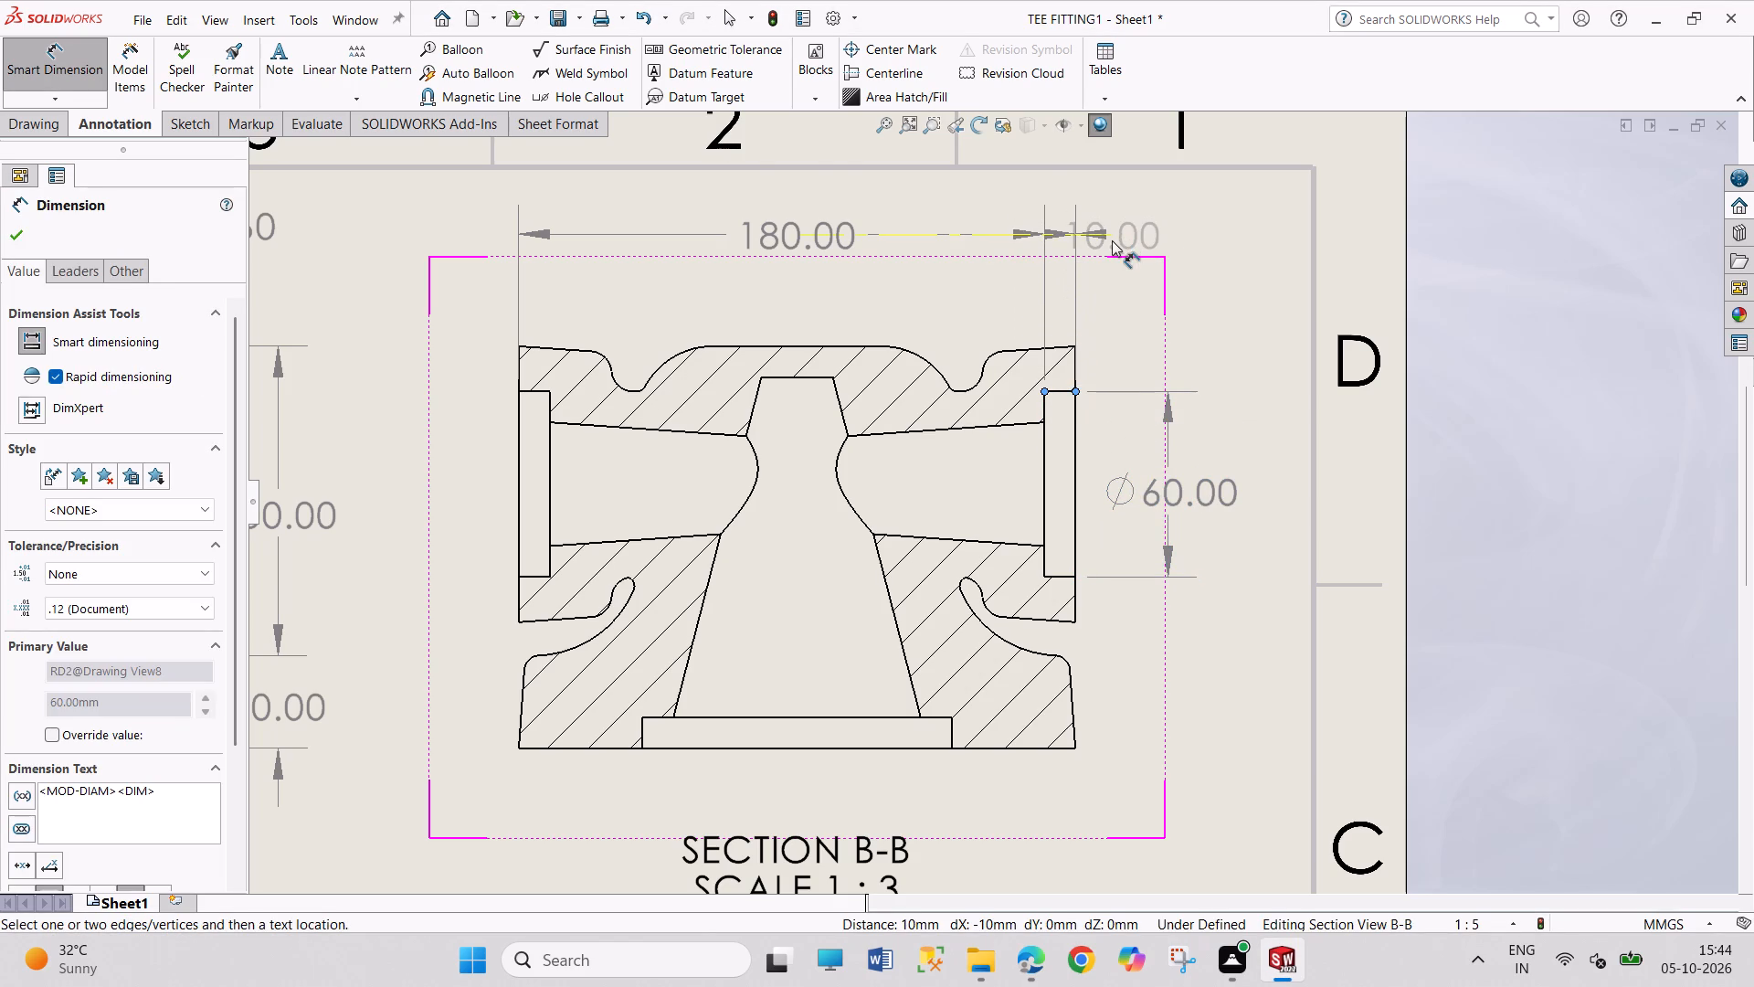
left_click(1184, 238)
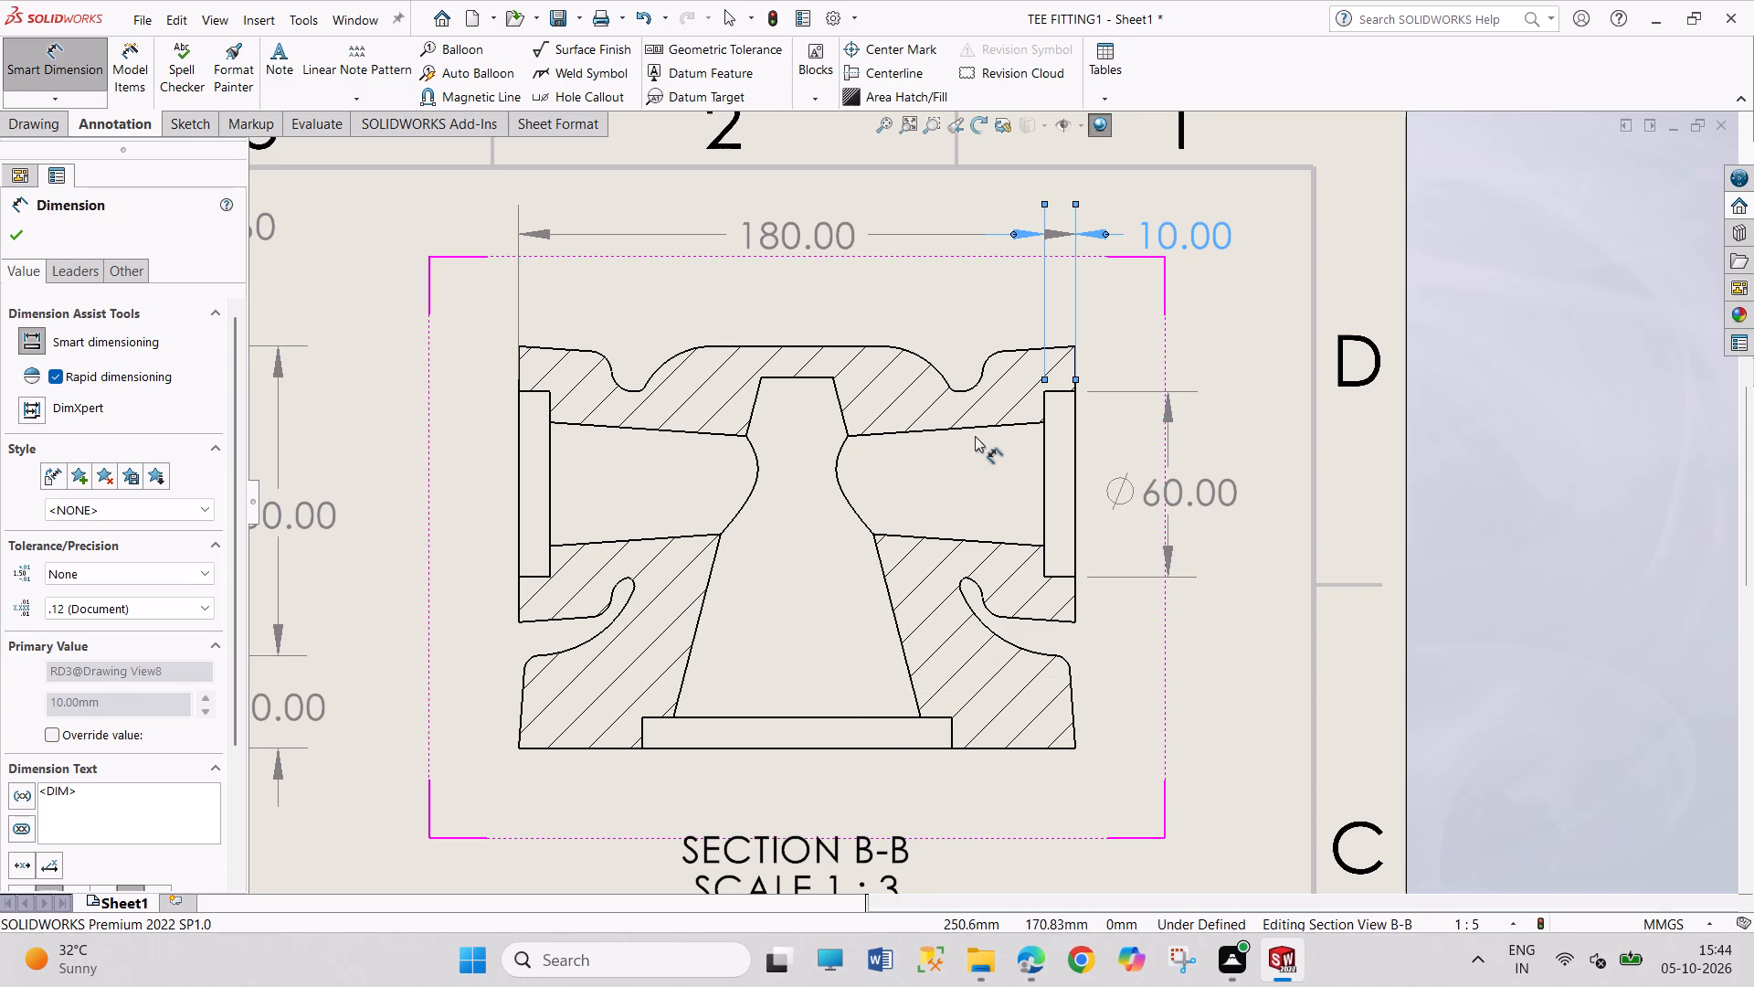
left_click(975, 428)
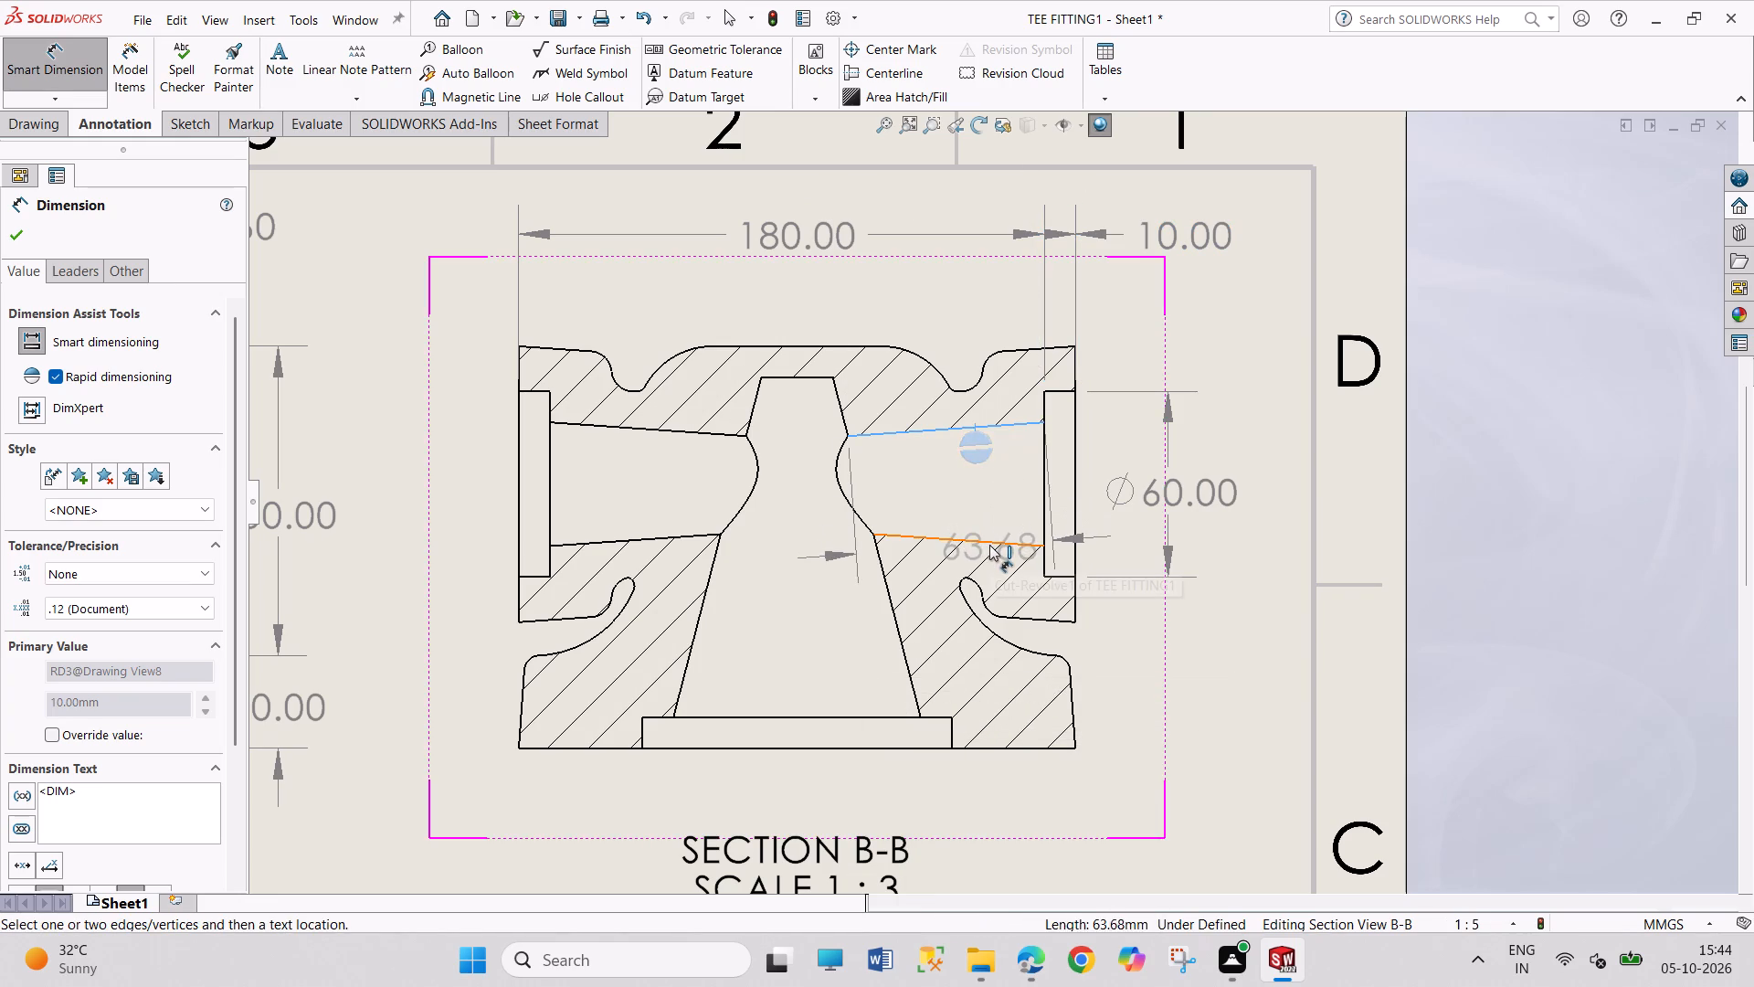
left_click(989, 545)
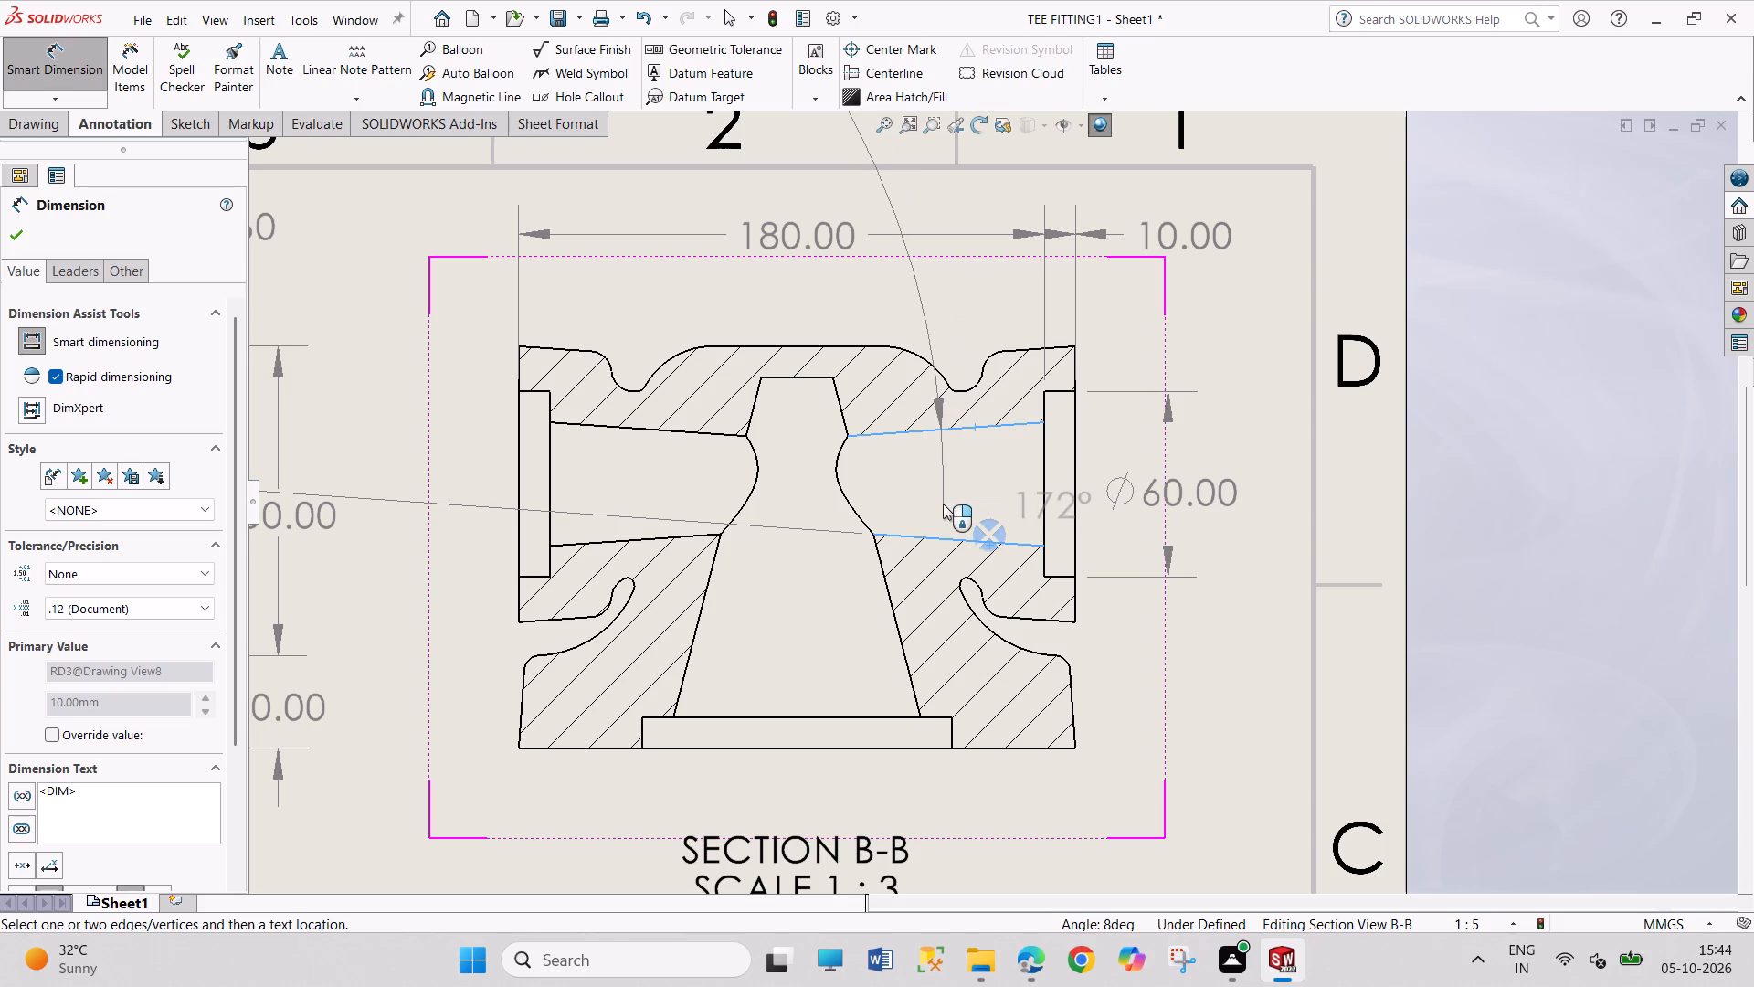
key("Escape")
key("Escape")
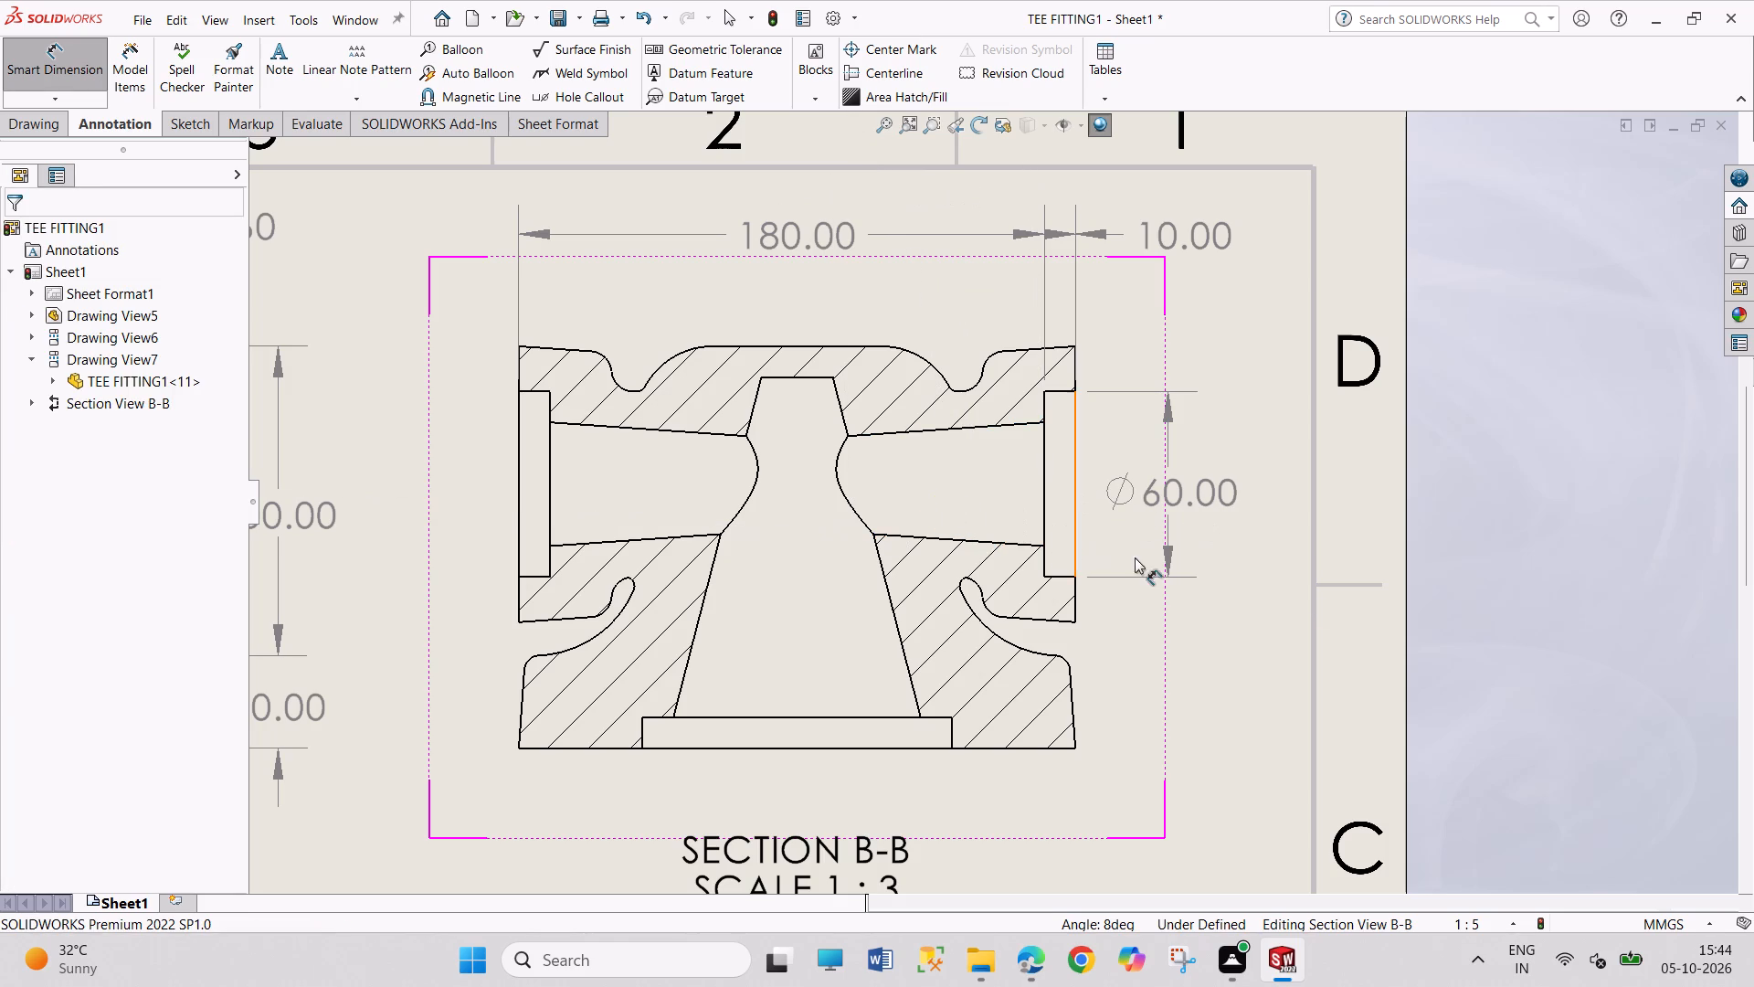
Dimension the angle between the two tapered edges of the right-hand bore in Section View B-B, and position it inside the bore.
left_click(991, 541)
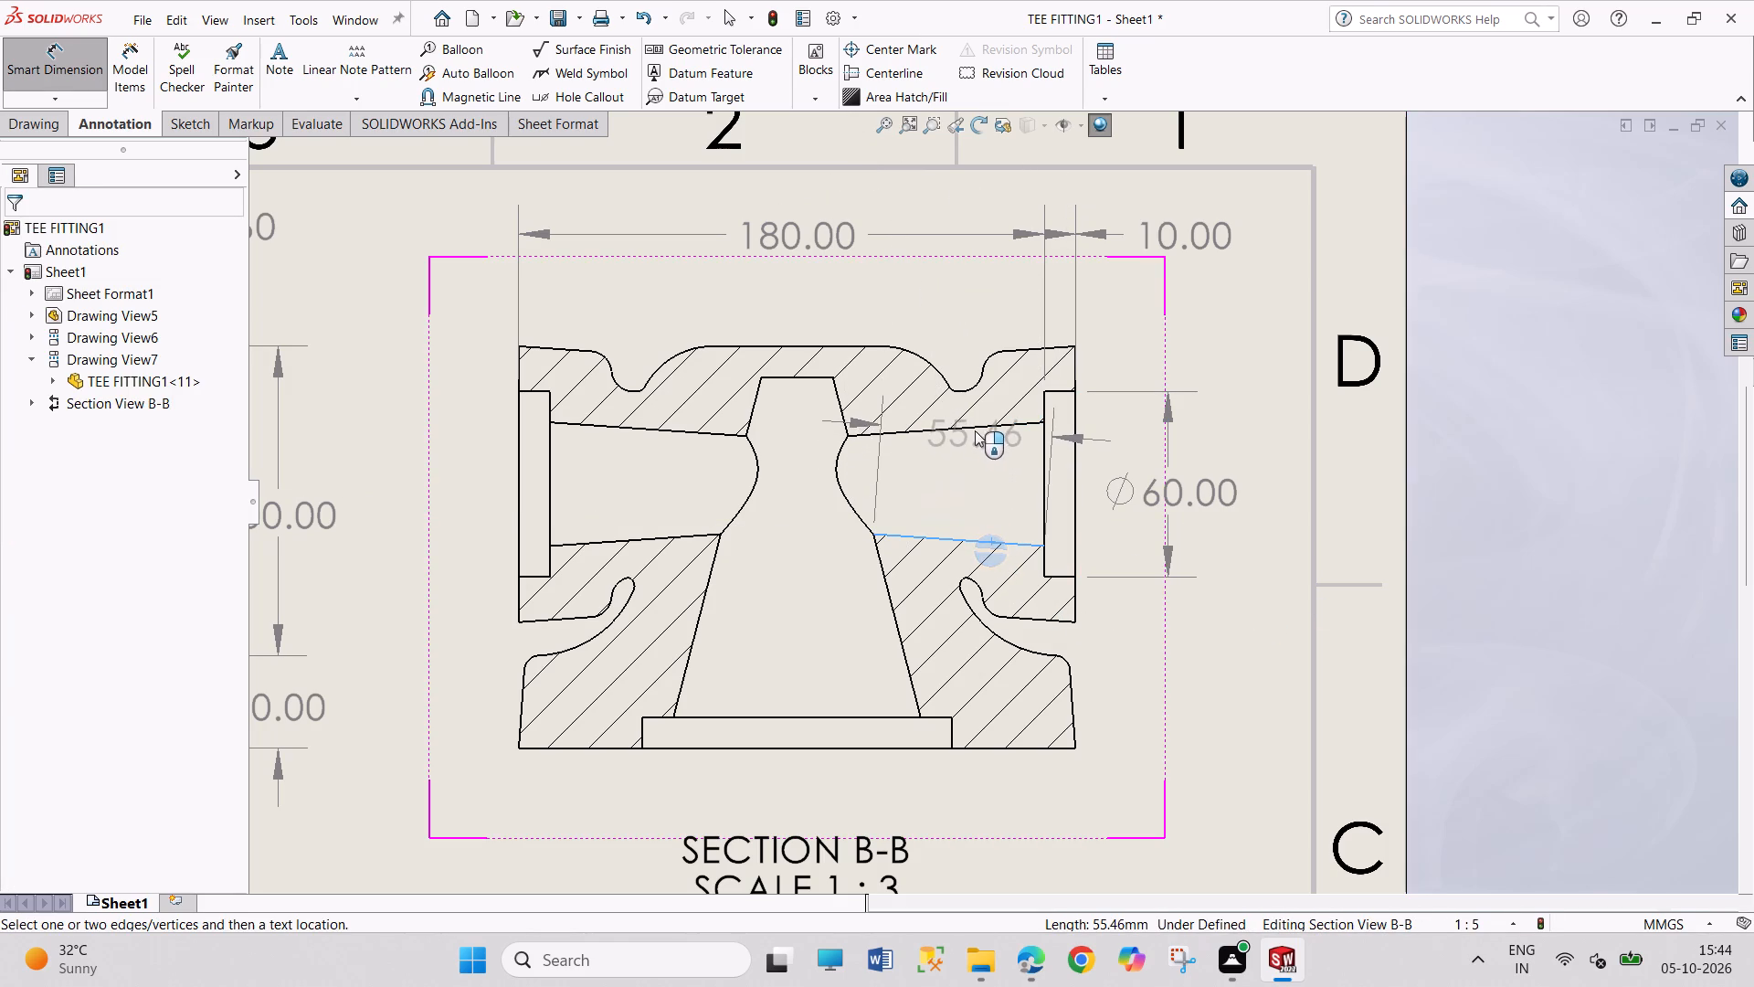
left_click(976, 428)
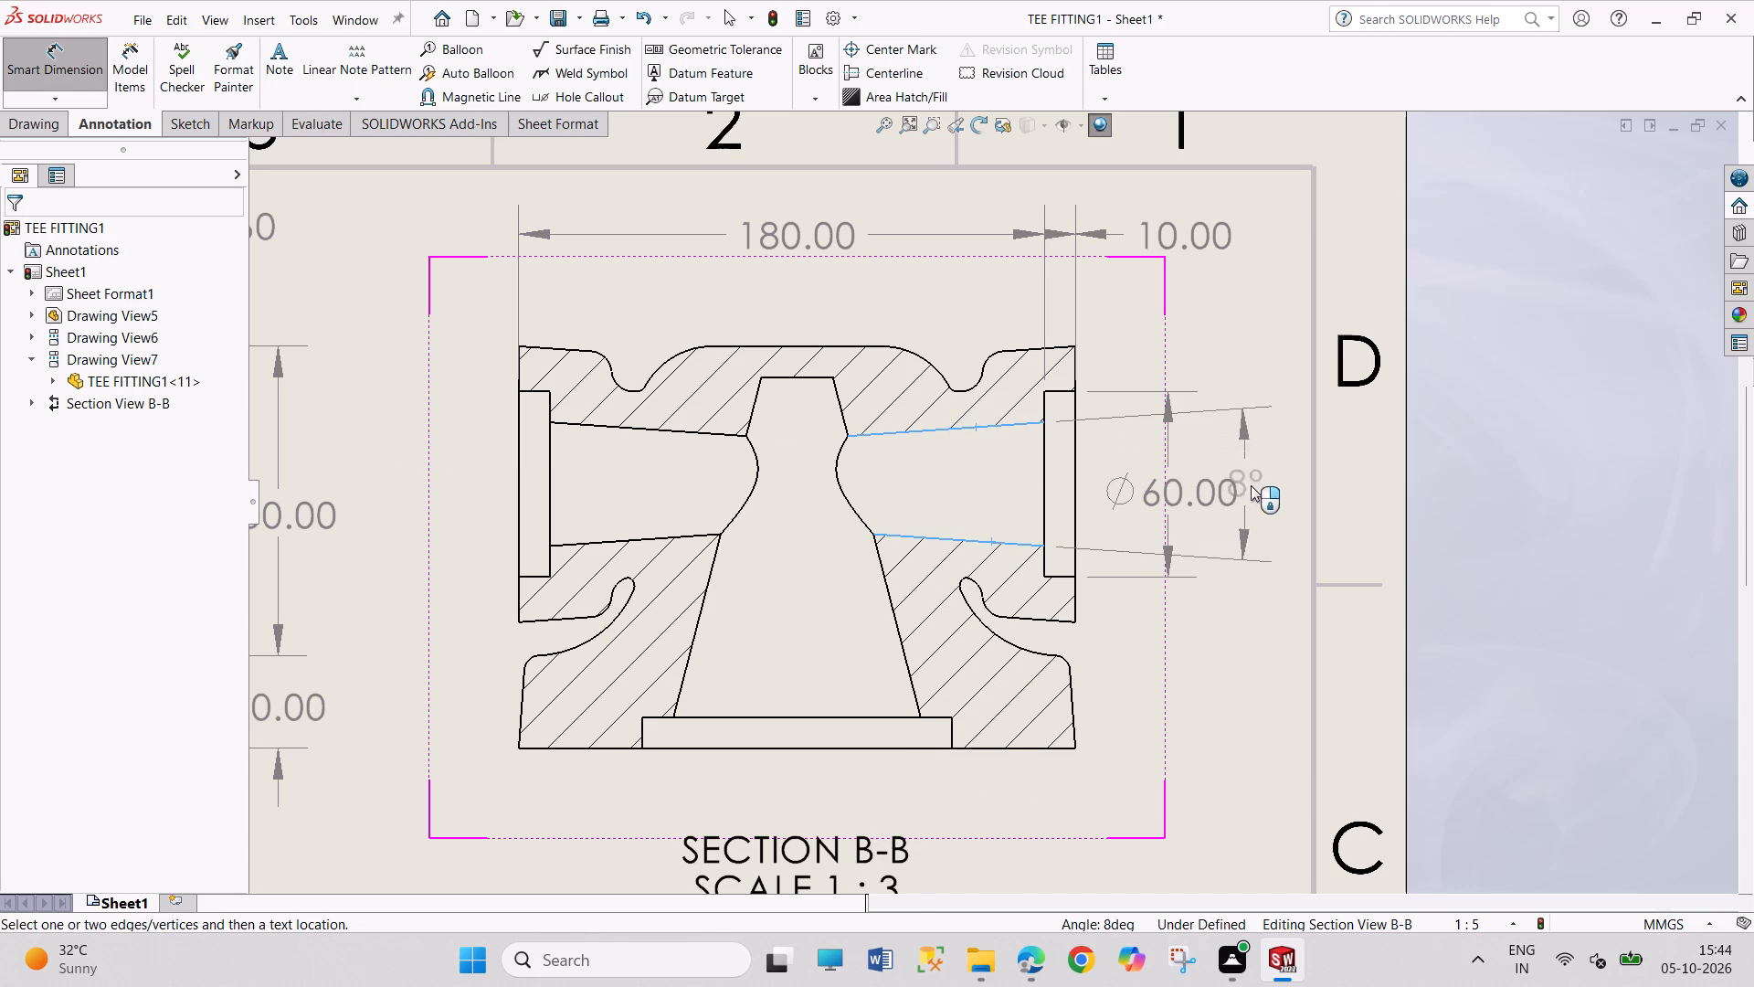
left_click(1273, 484)
right_click(1555, 476)
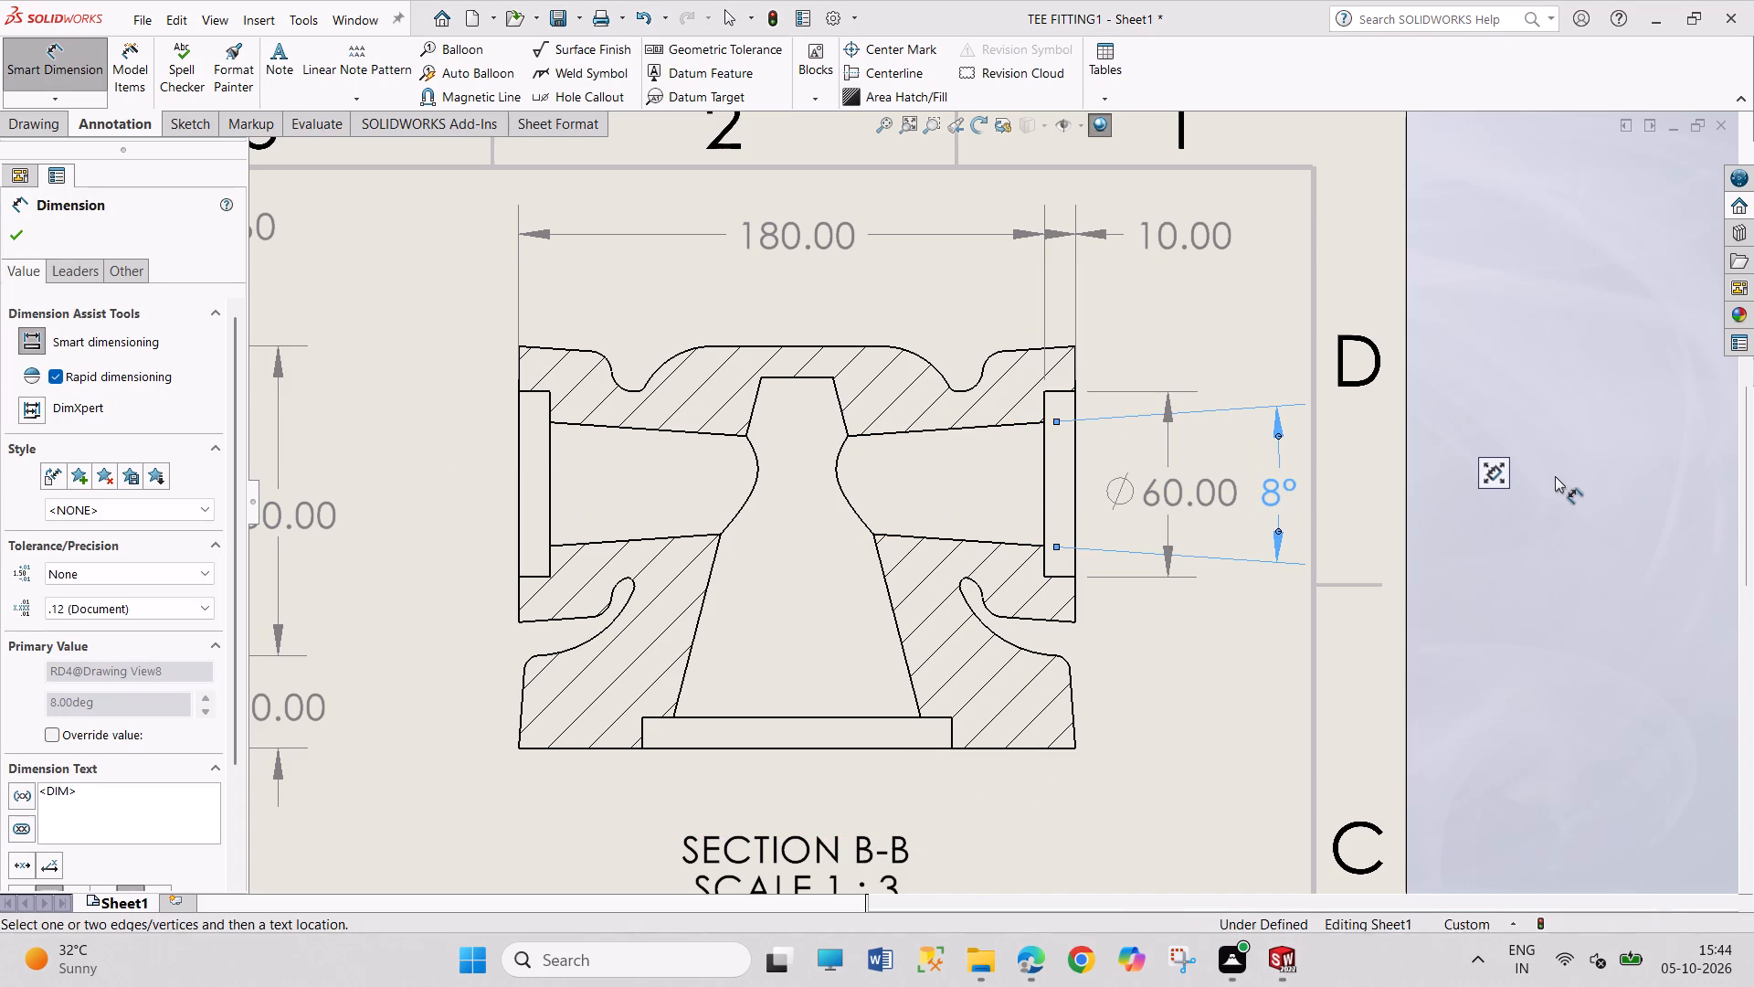
left_click(1571, 559)
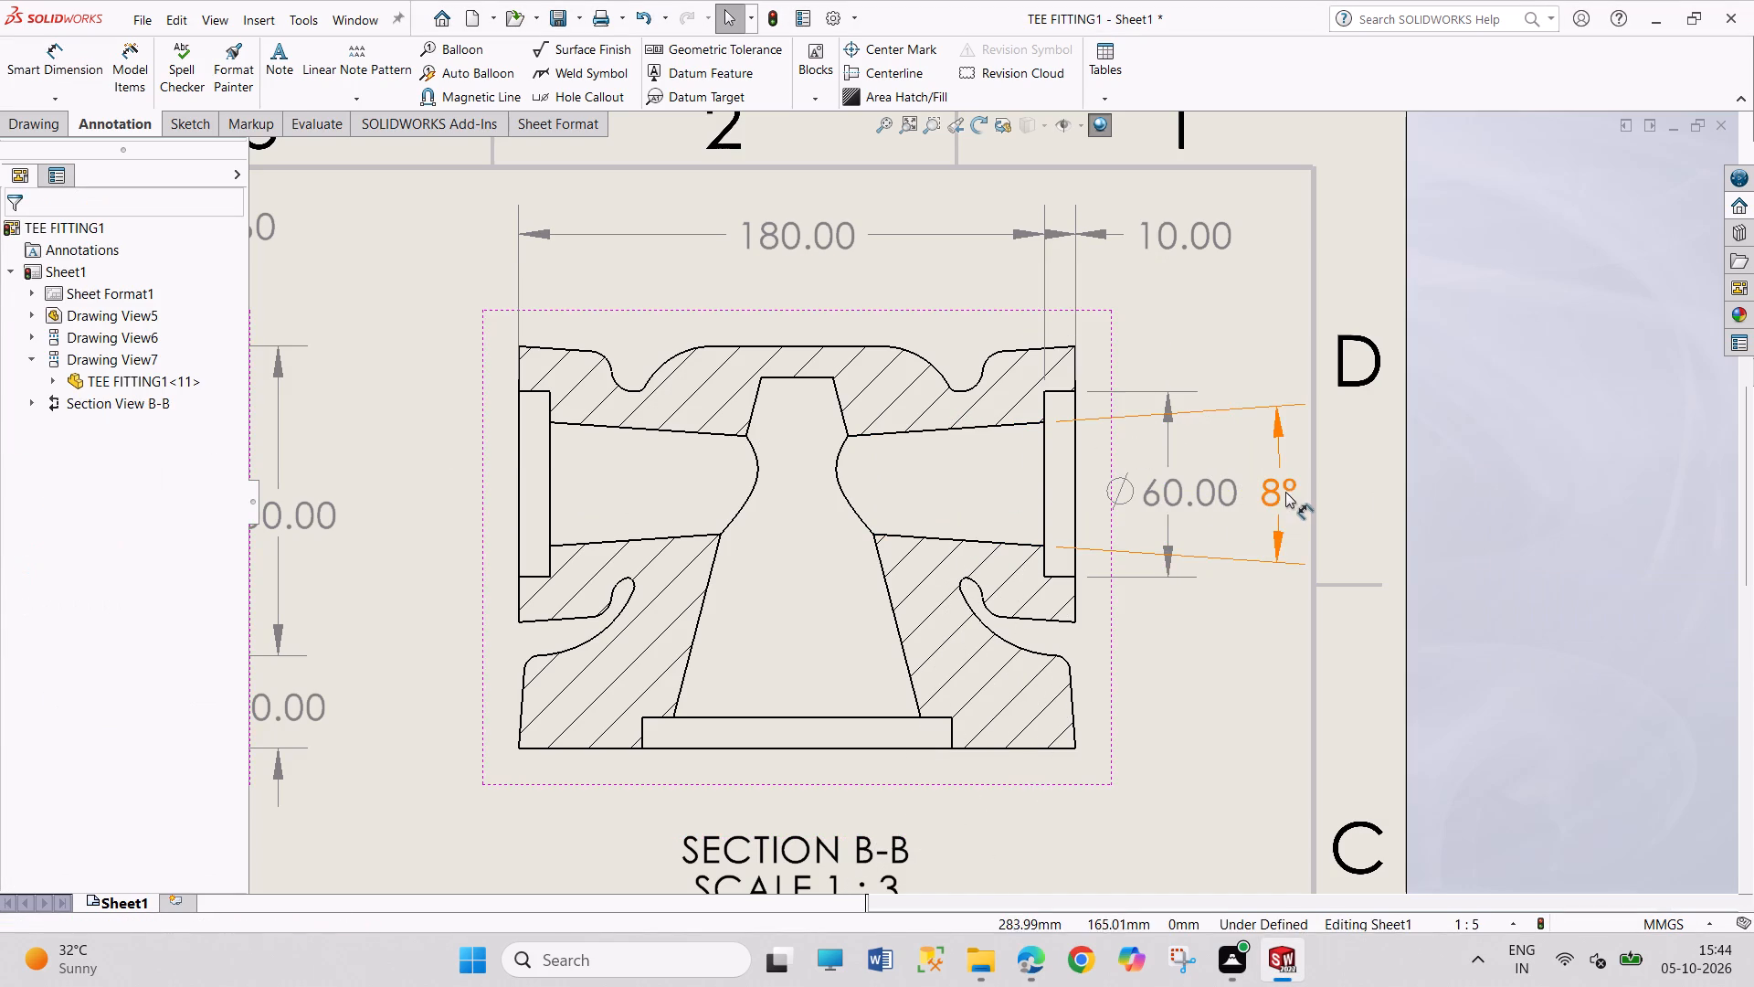
left_click_drag(1285, 492, 980, 483)
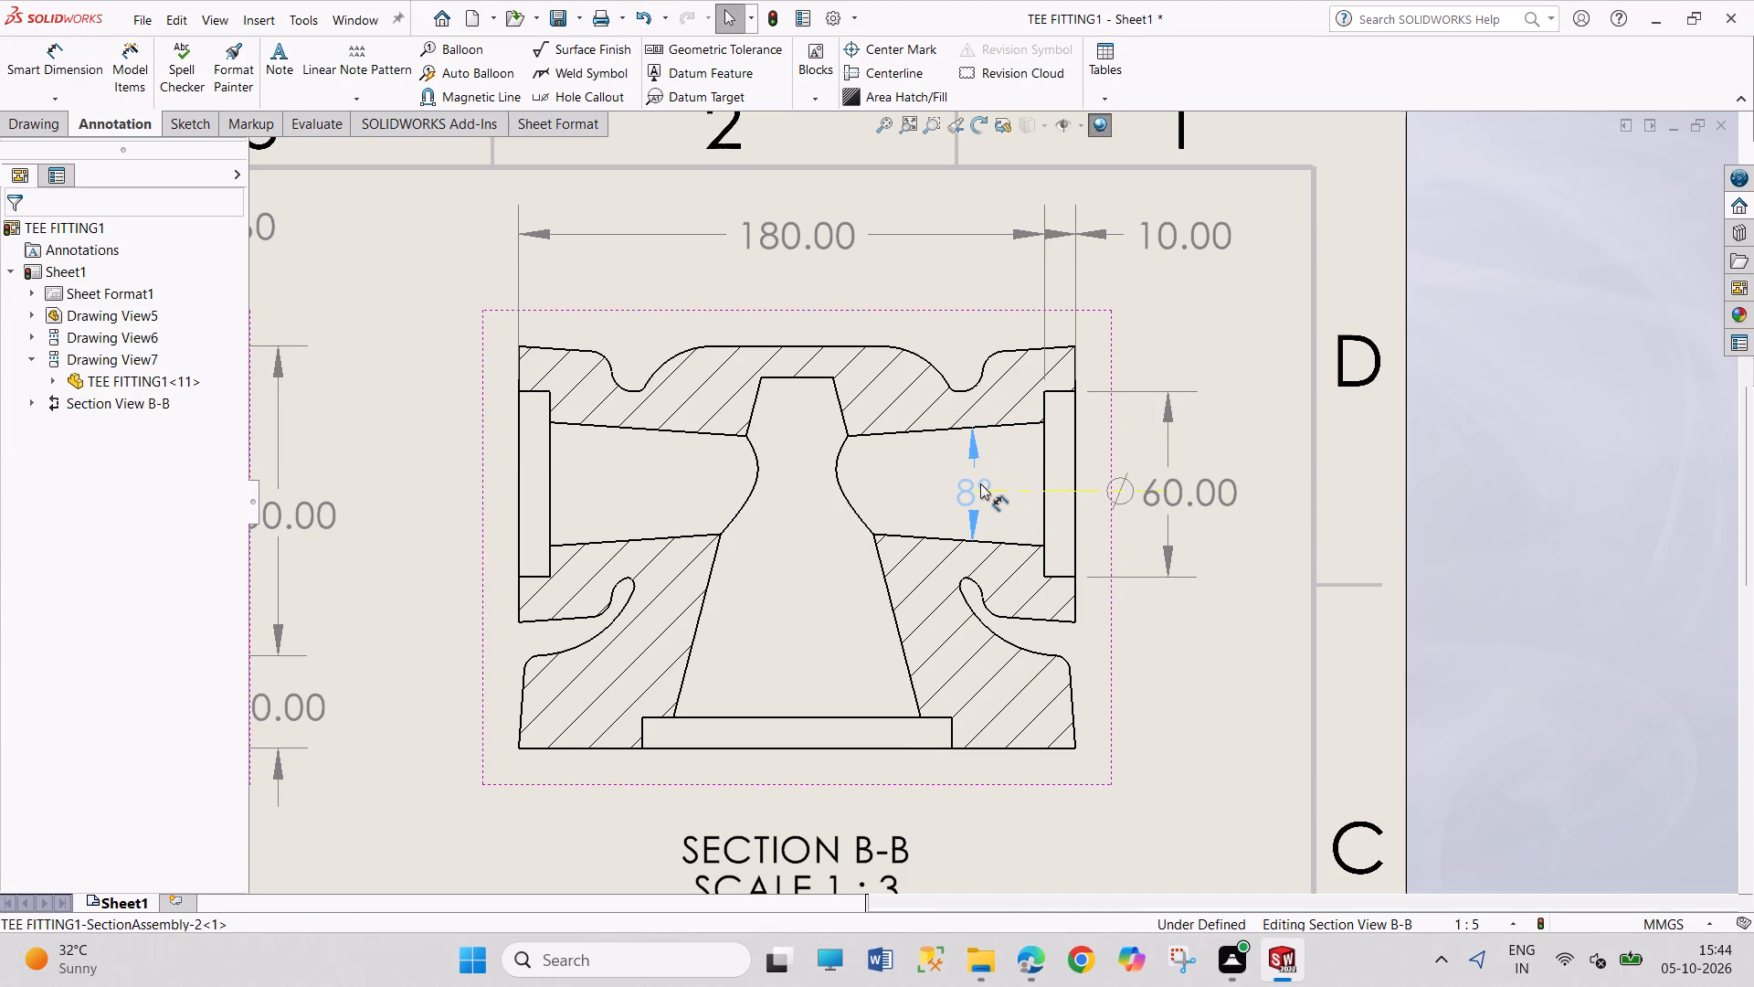
left_click_drag(980, 483, 980, 480)
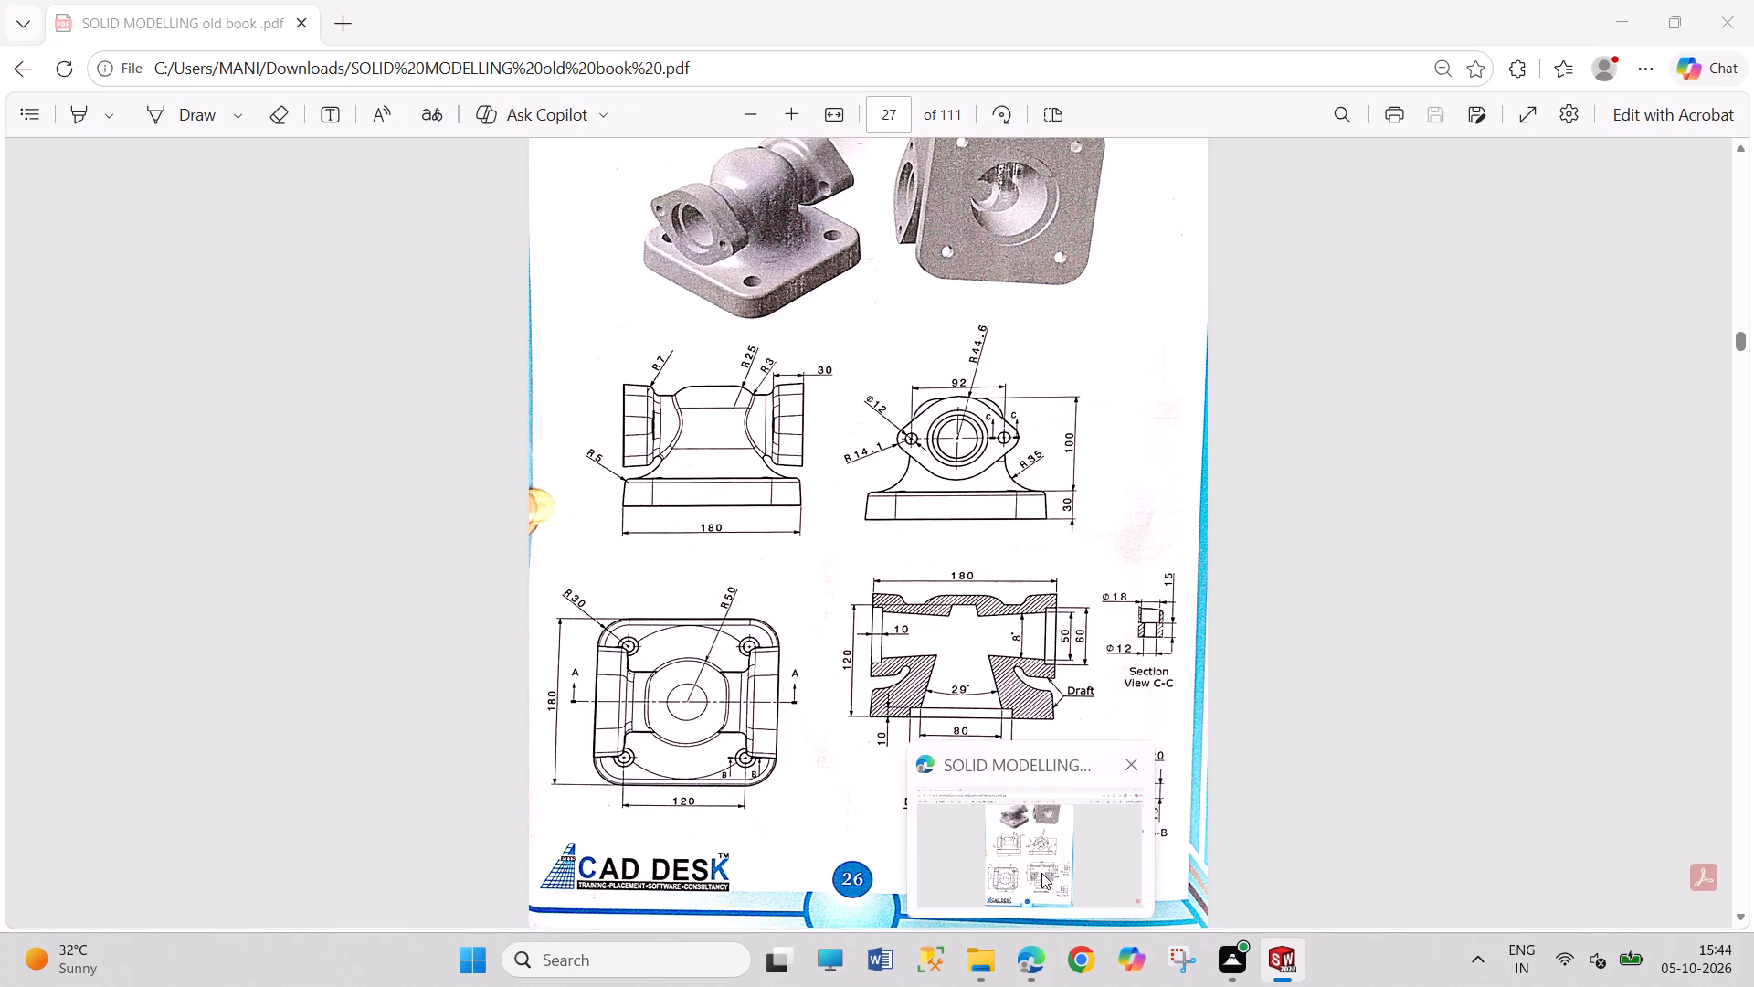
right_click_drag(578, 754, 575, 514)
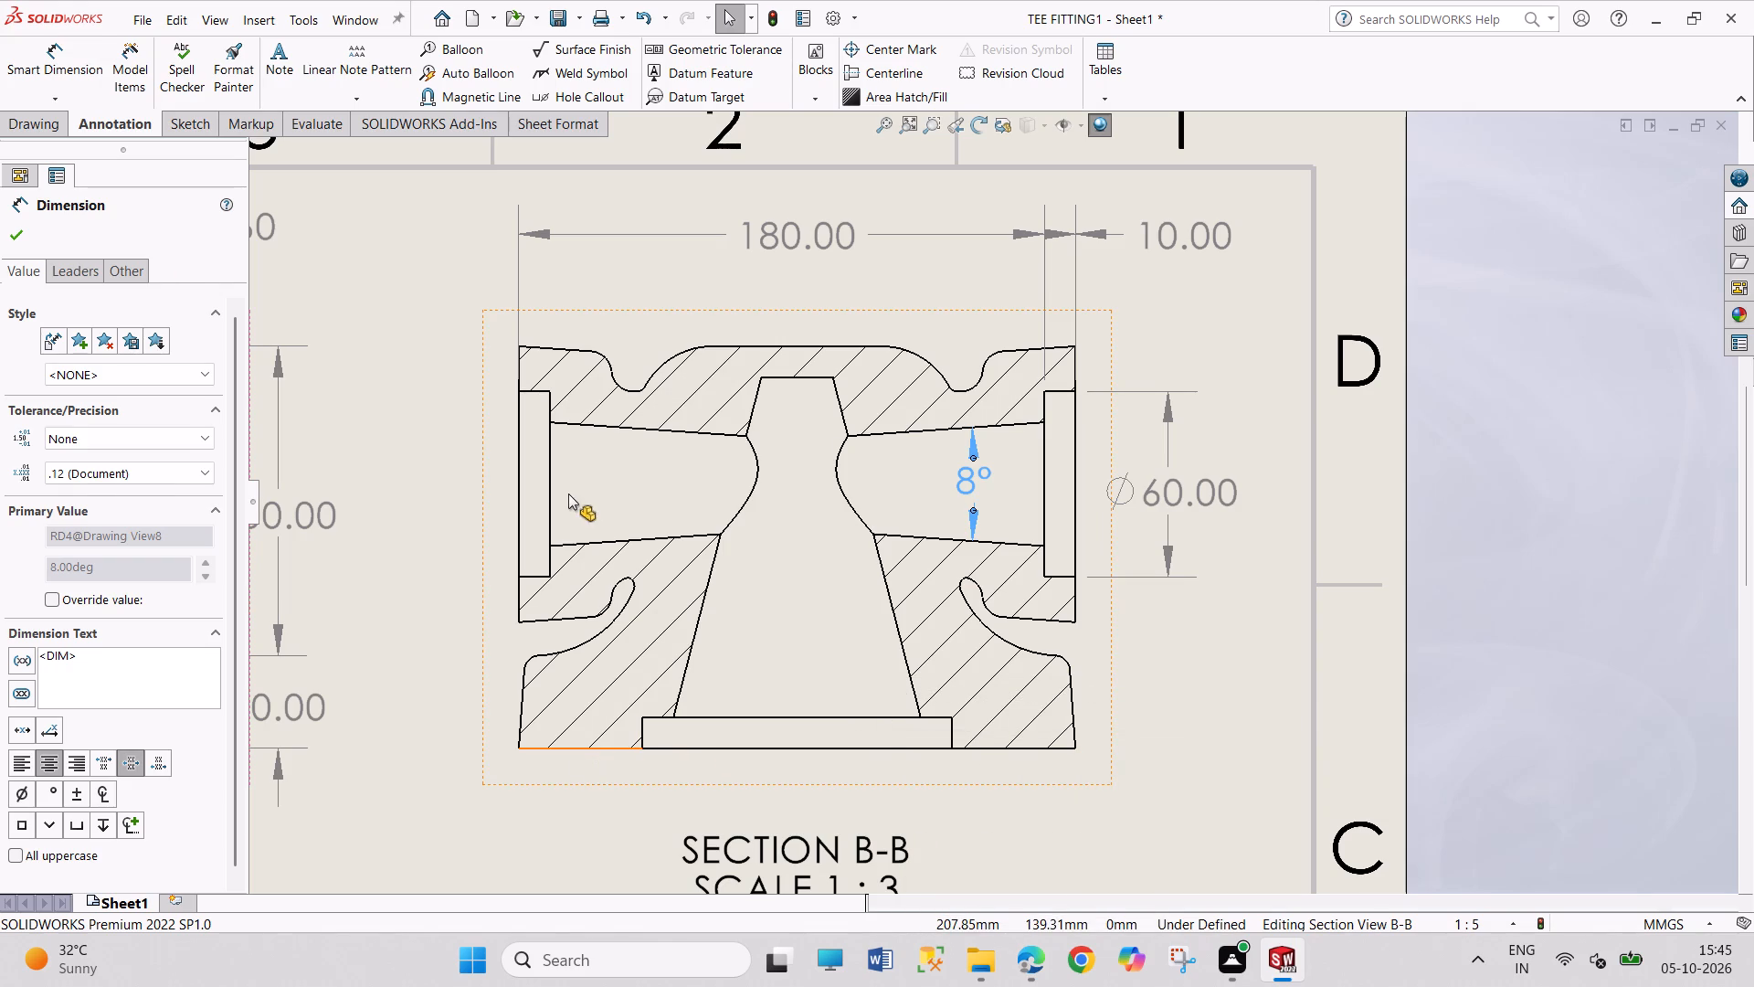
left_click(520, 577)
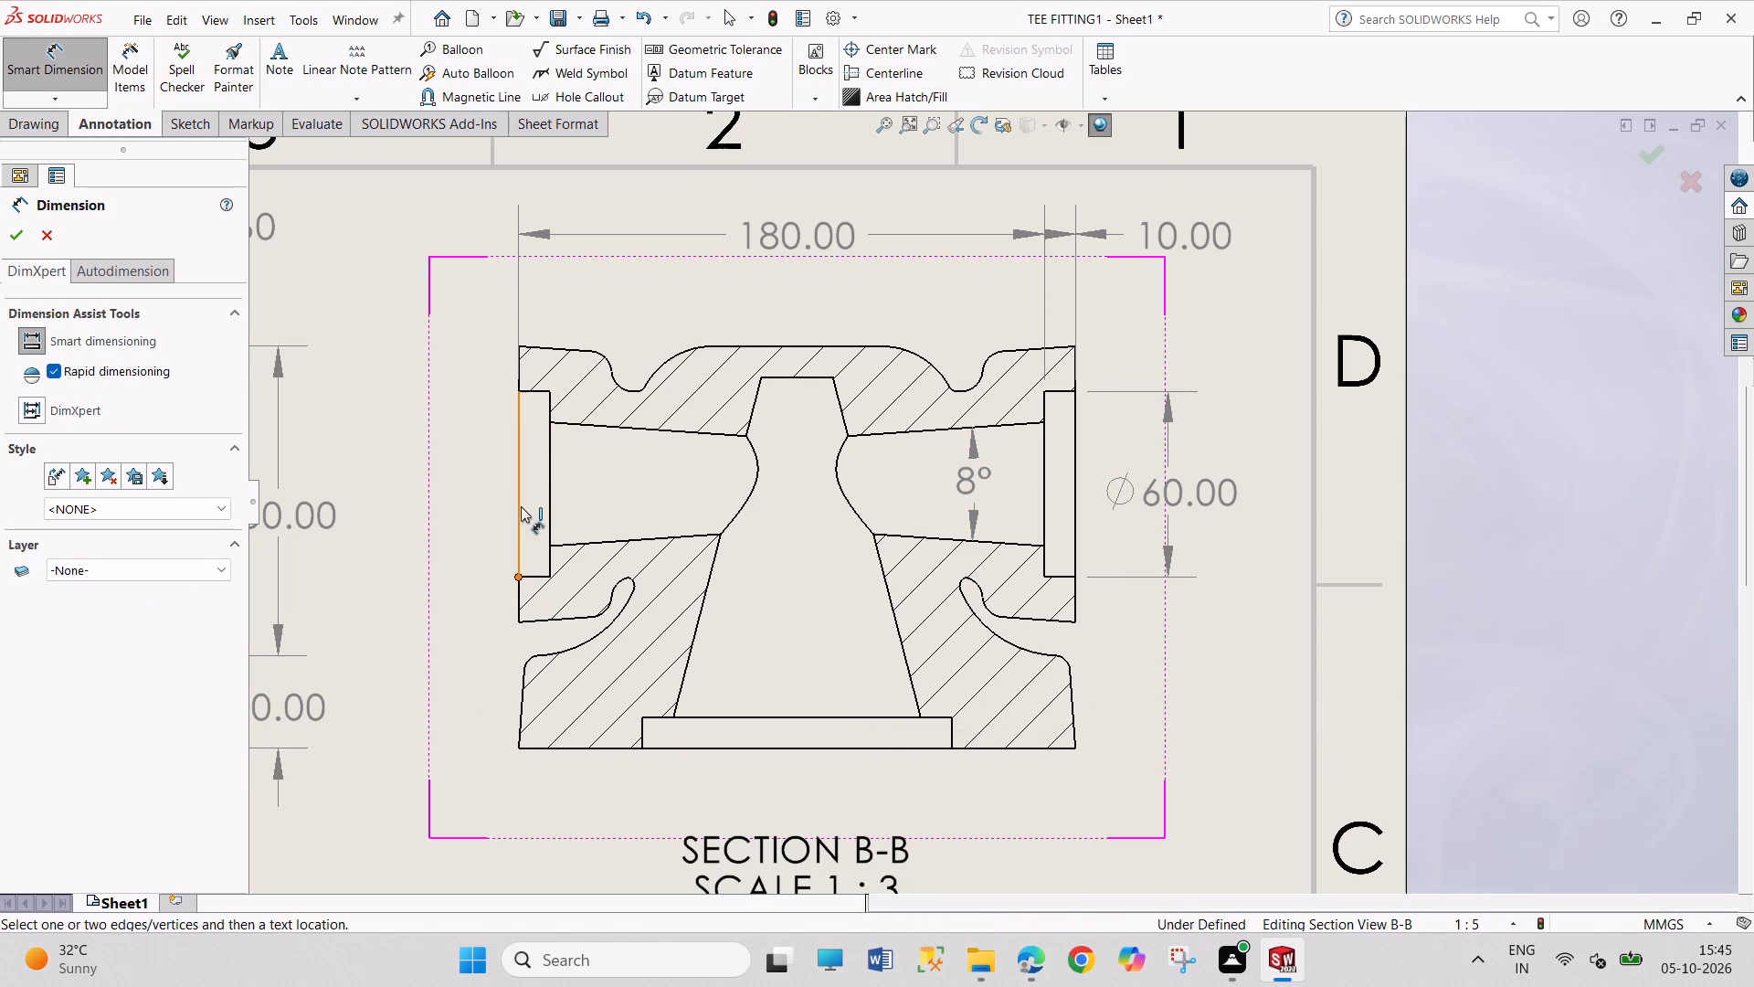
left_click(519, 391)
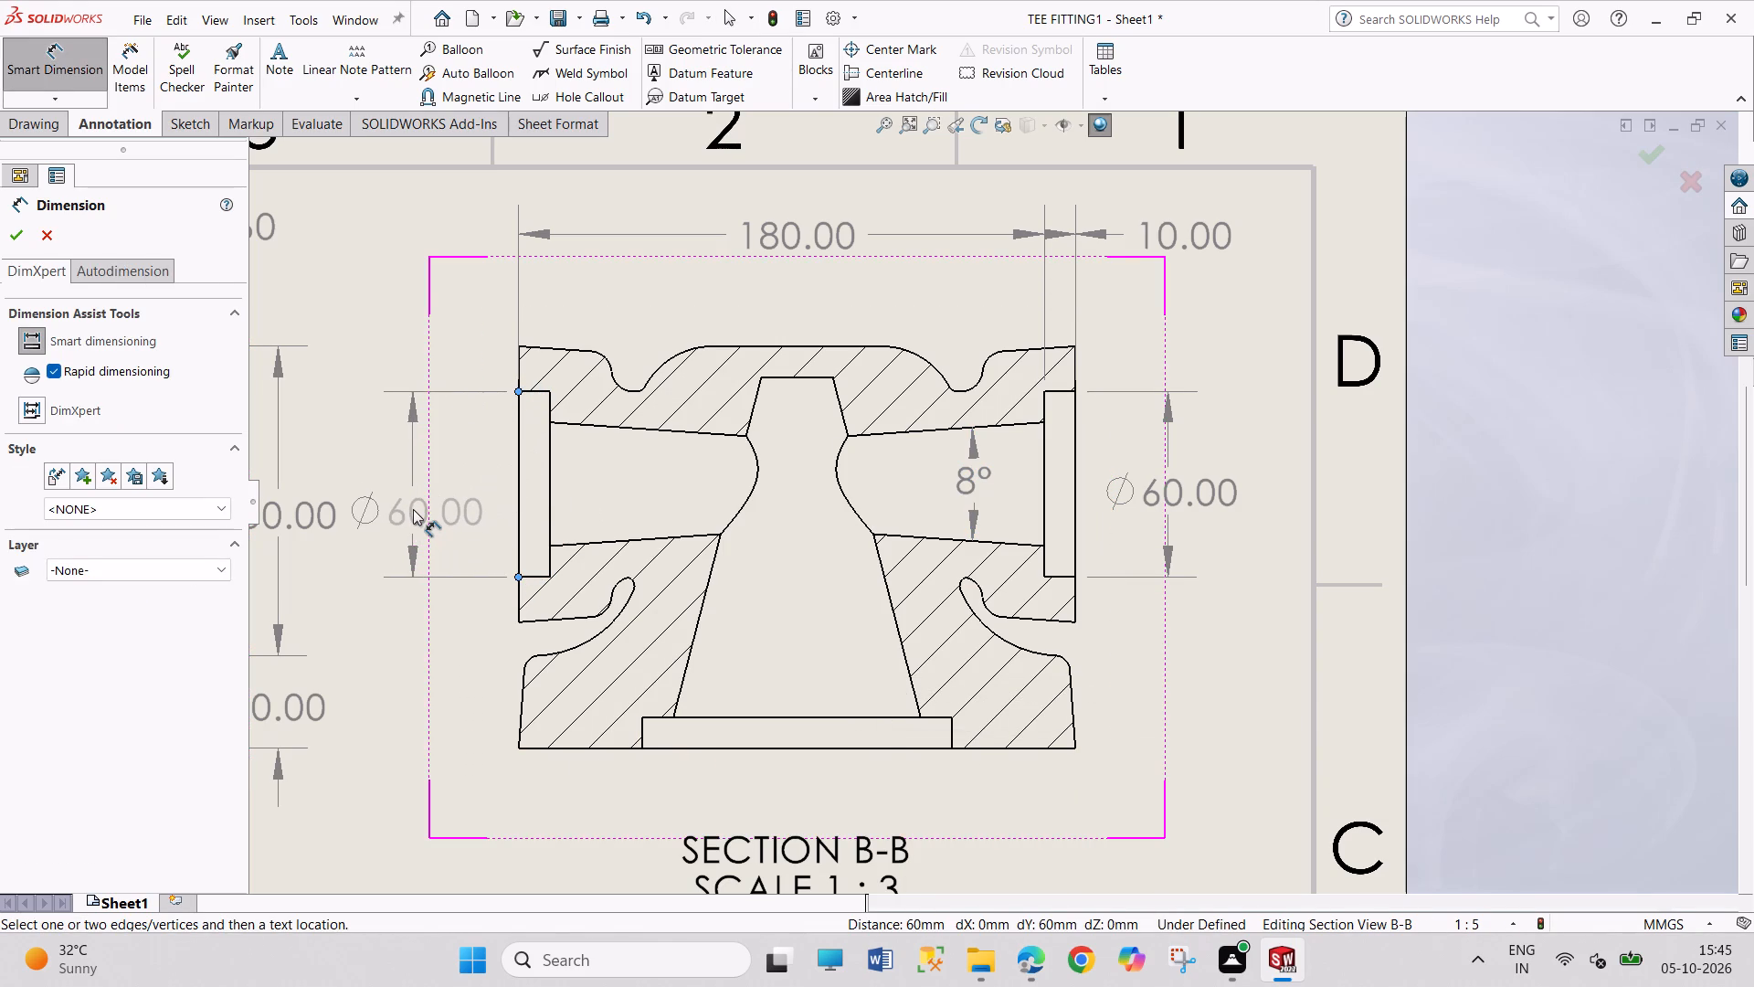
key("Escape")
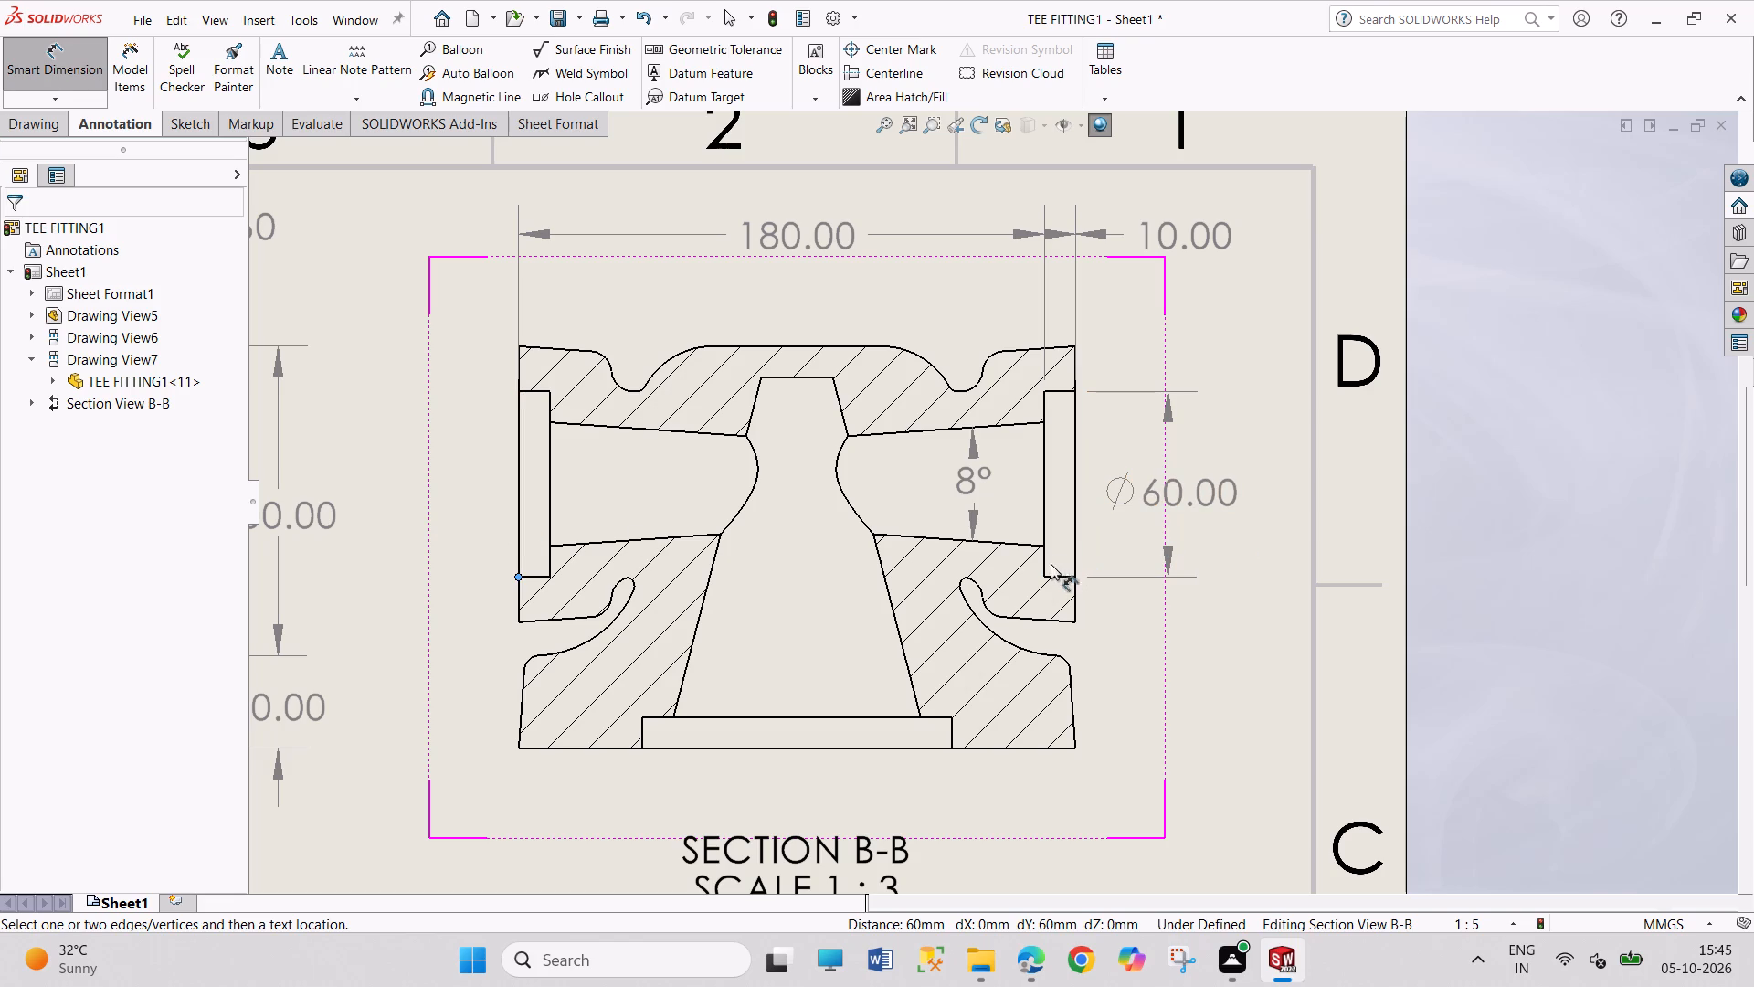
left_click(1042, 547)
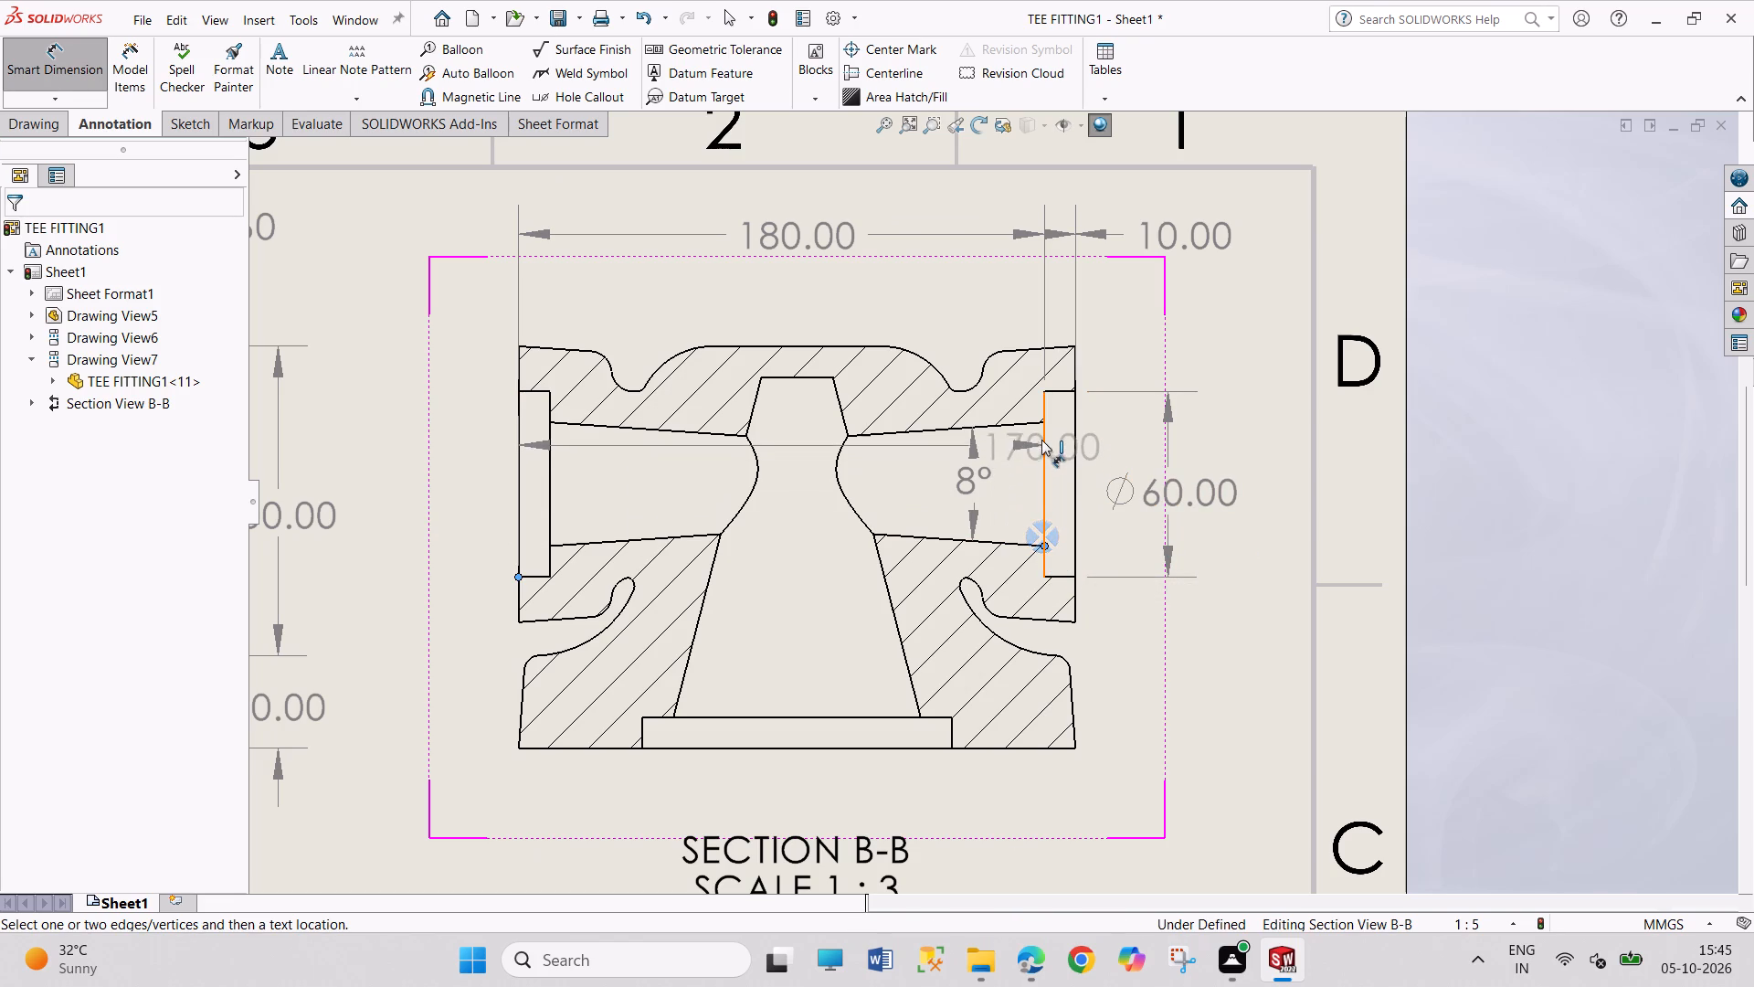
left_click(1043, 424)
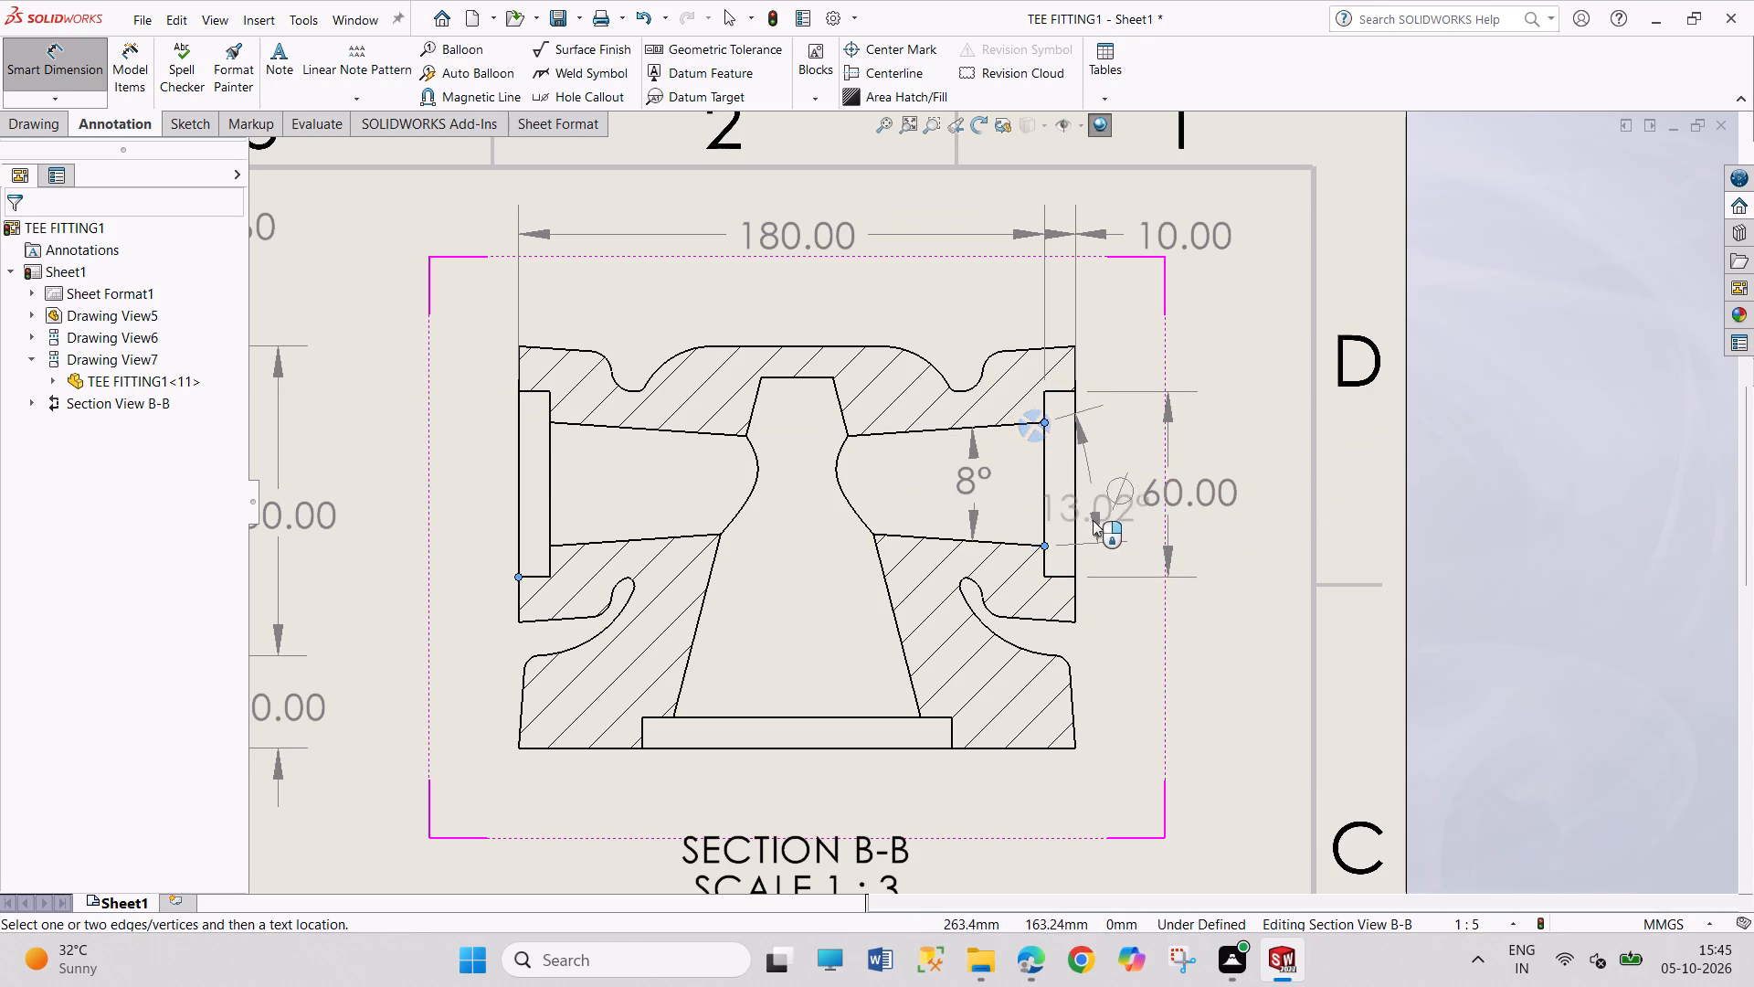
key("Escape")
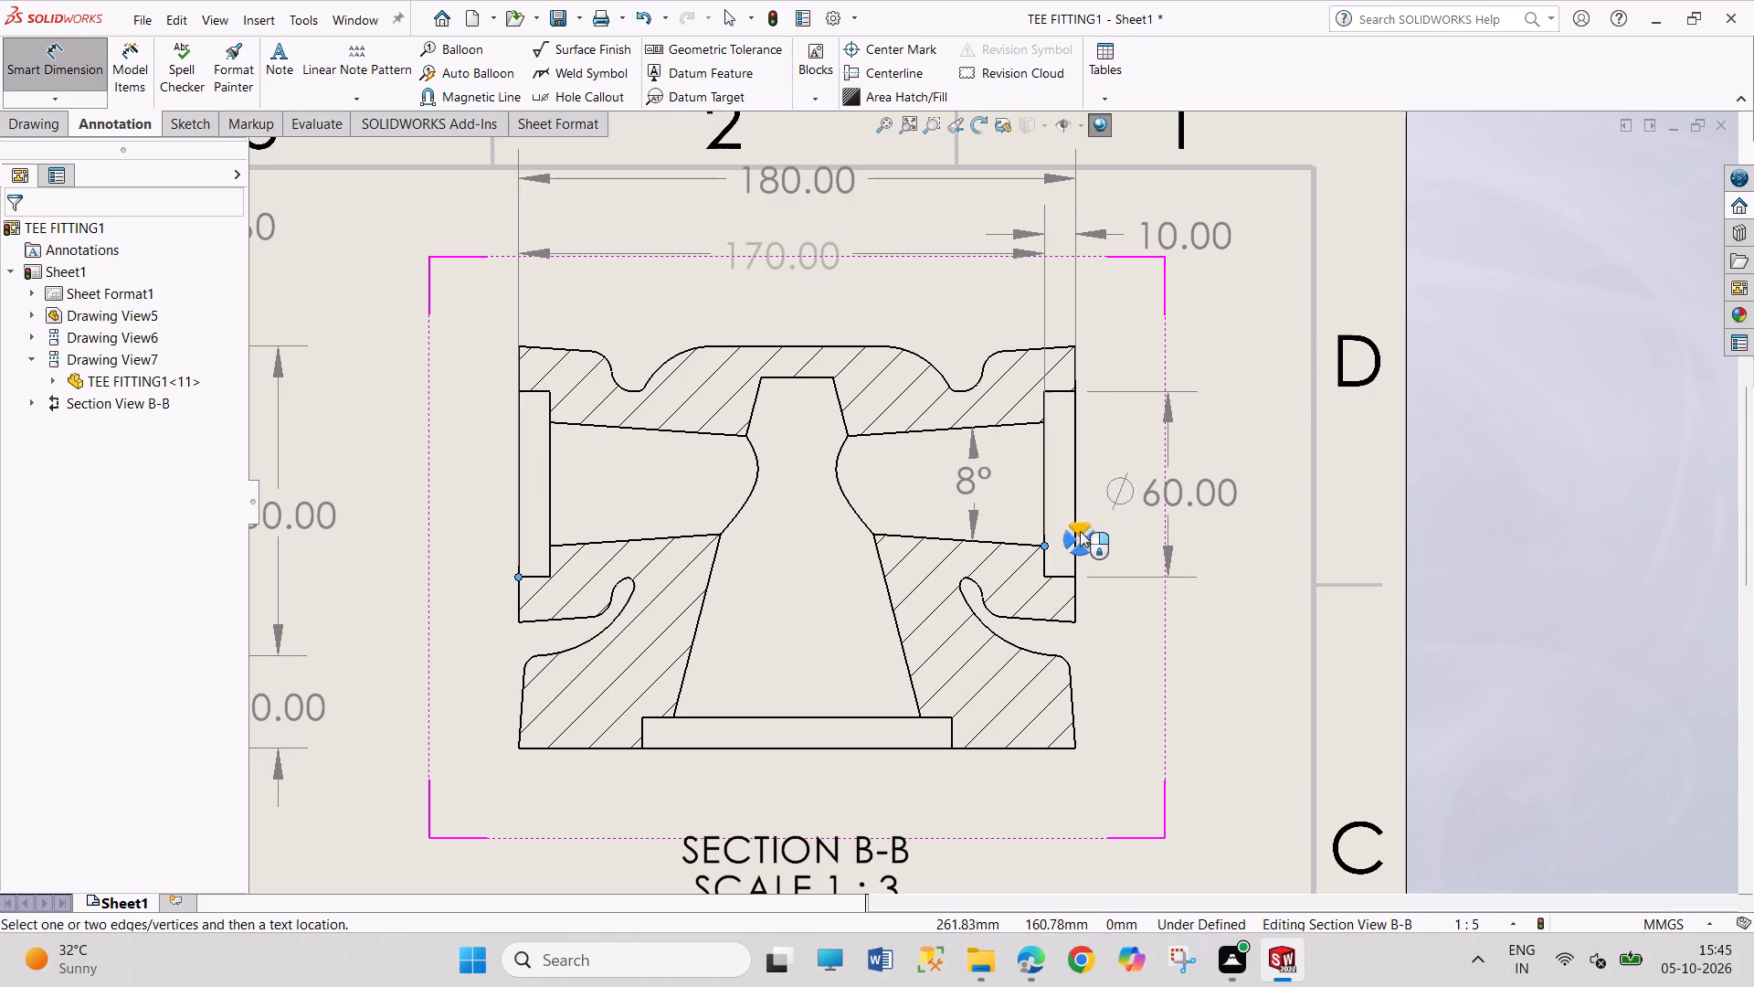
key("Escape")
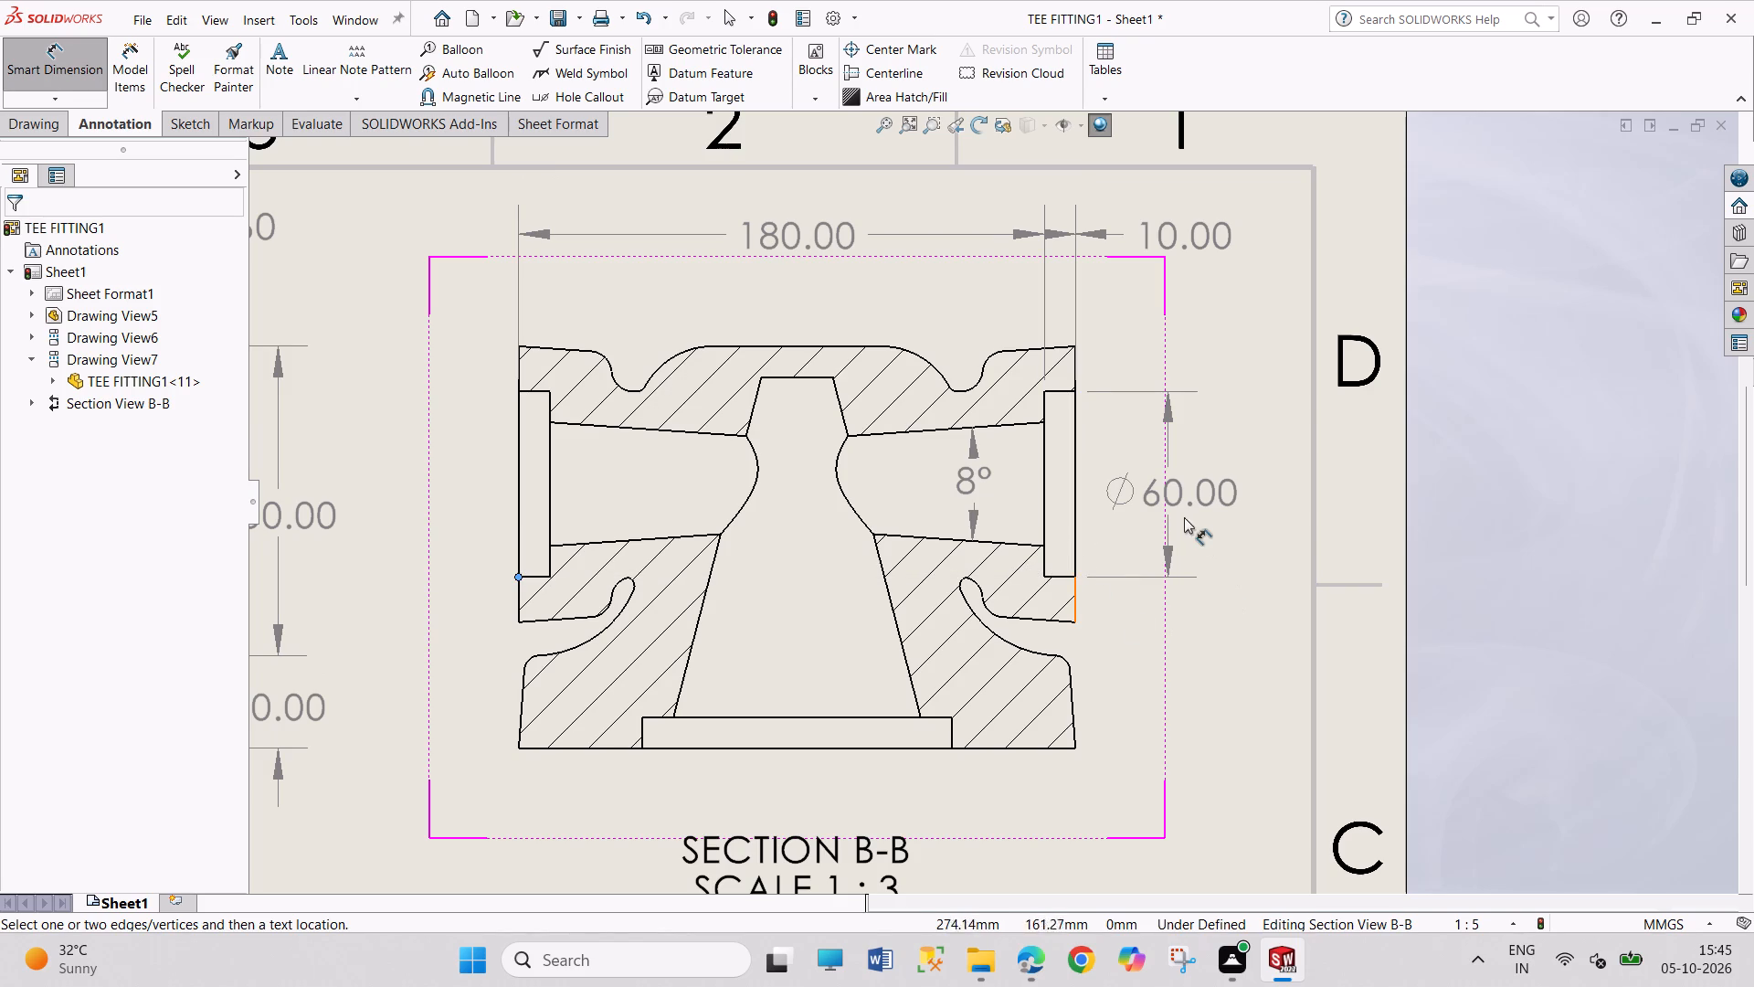
Move the right-end counterbore's diameter dimension further out from Section View B-B to make room beside it.
left_click_drag(1178, 501, 1243, 498)
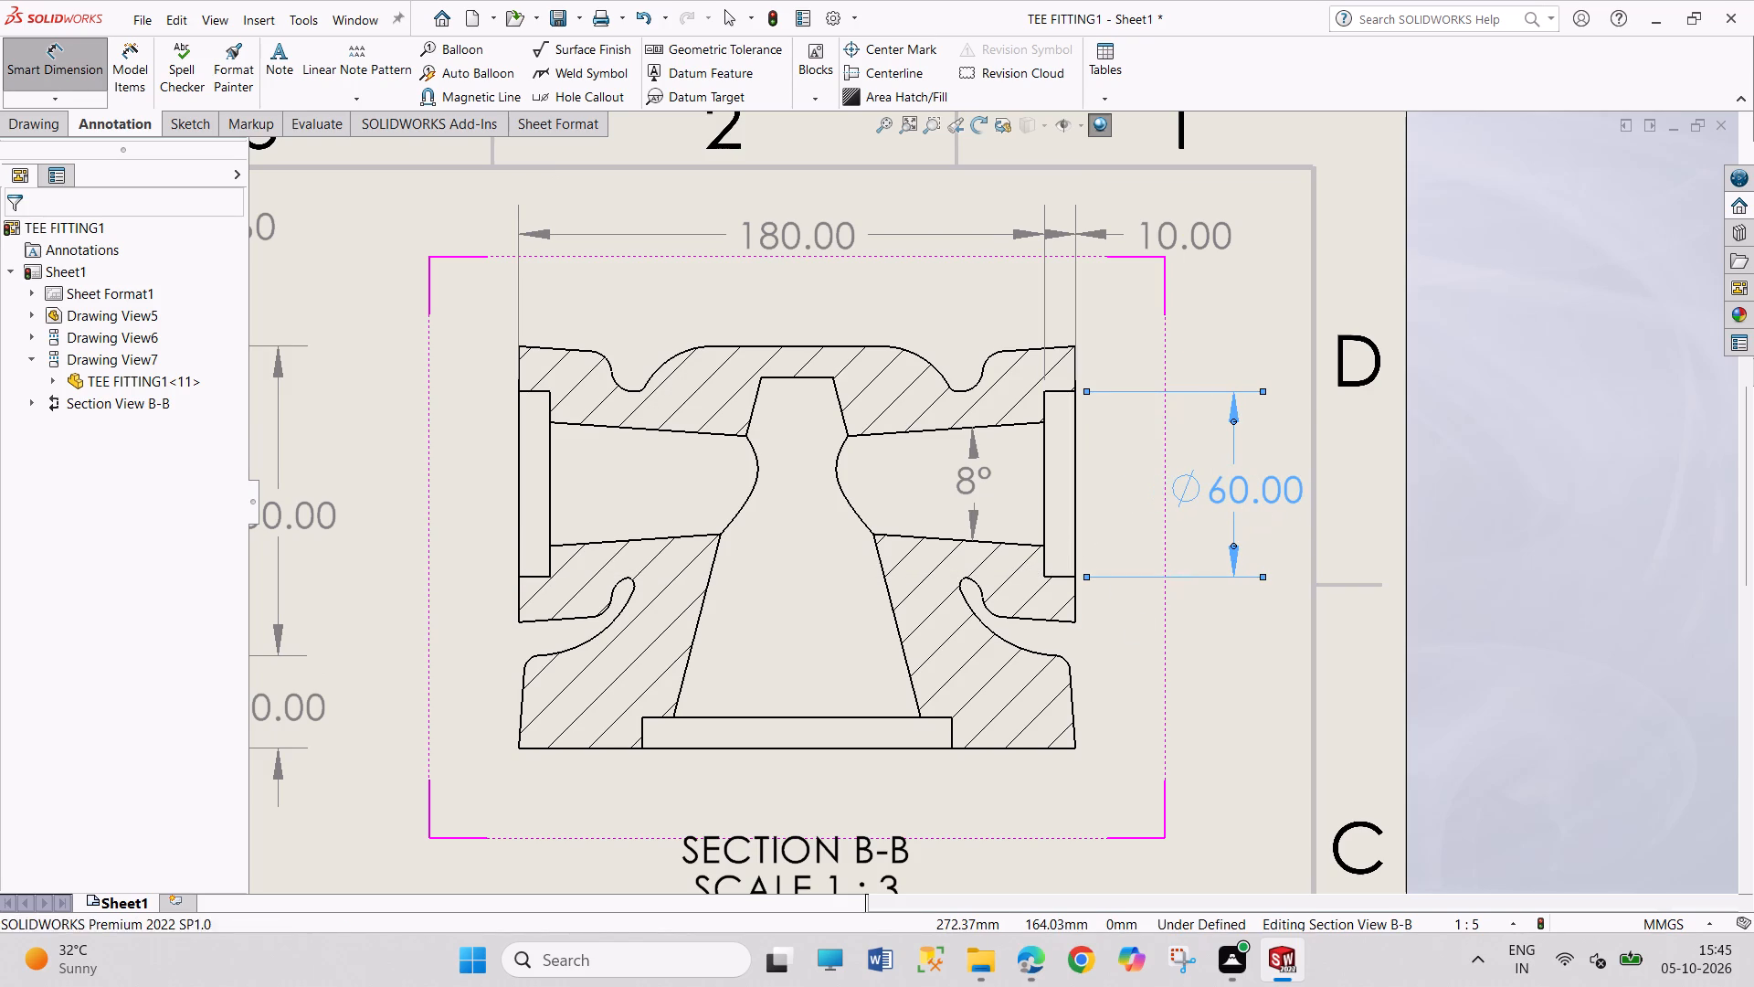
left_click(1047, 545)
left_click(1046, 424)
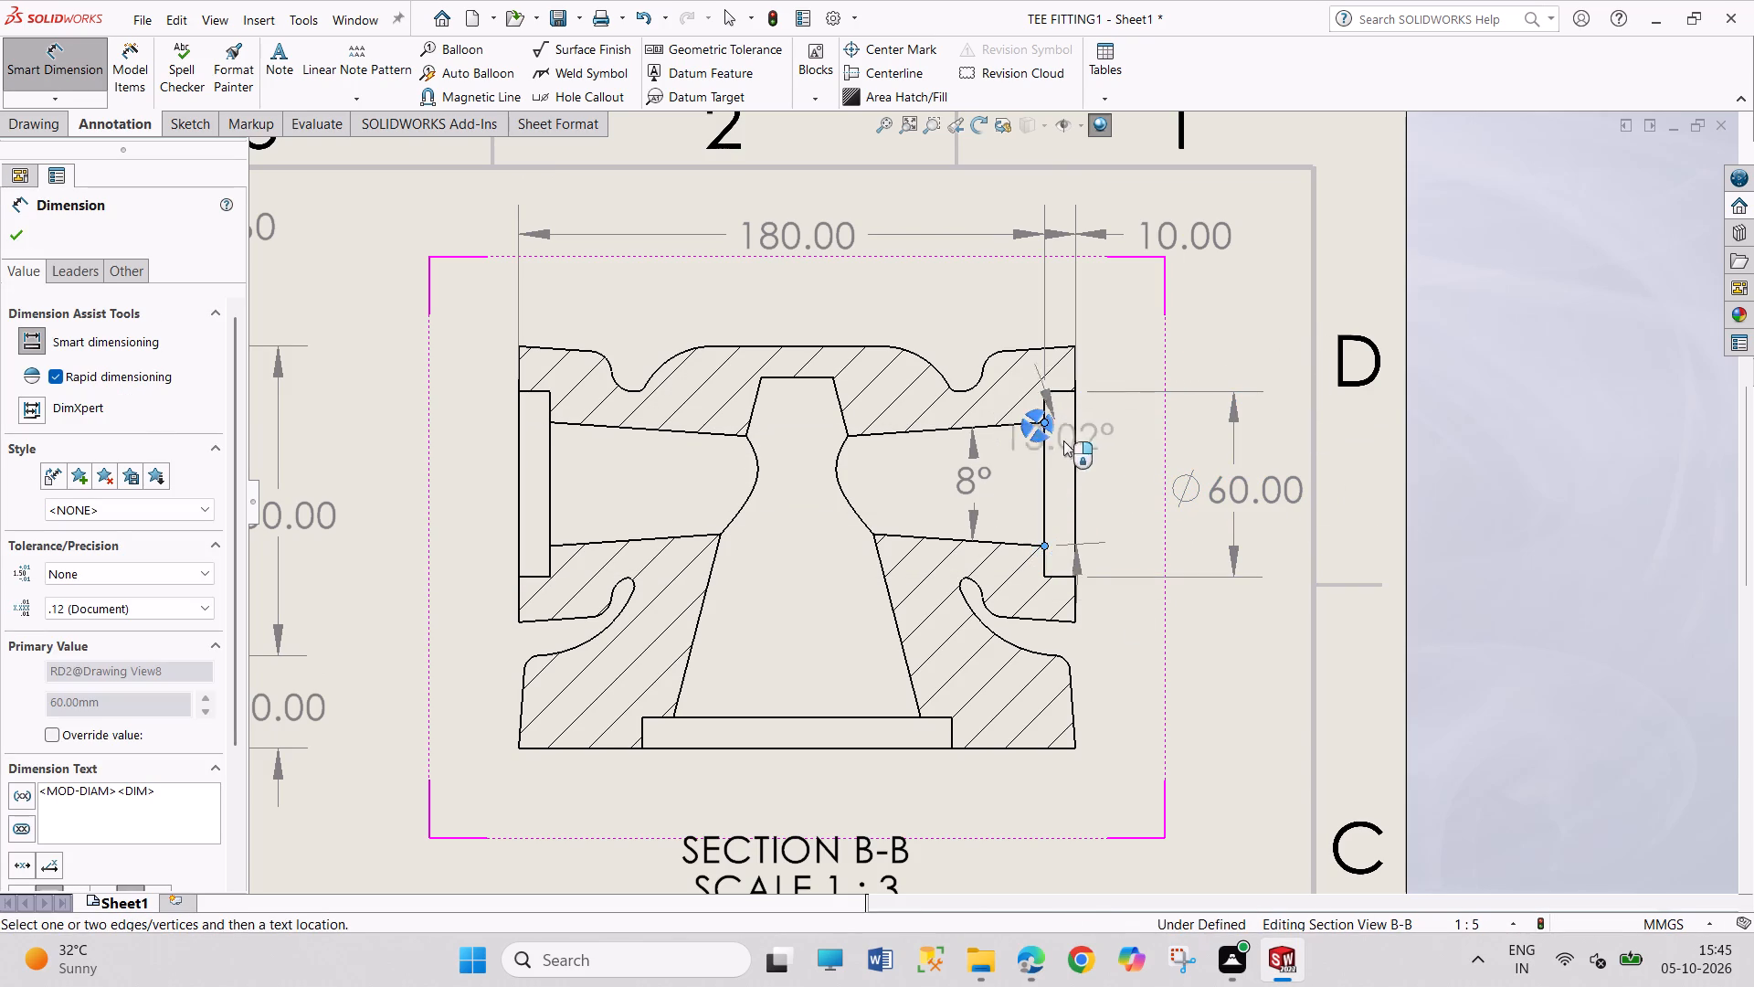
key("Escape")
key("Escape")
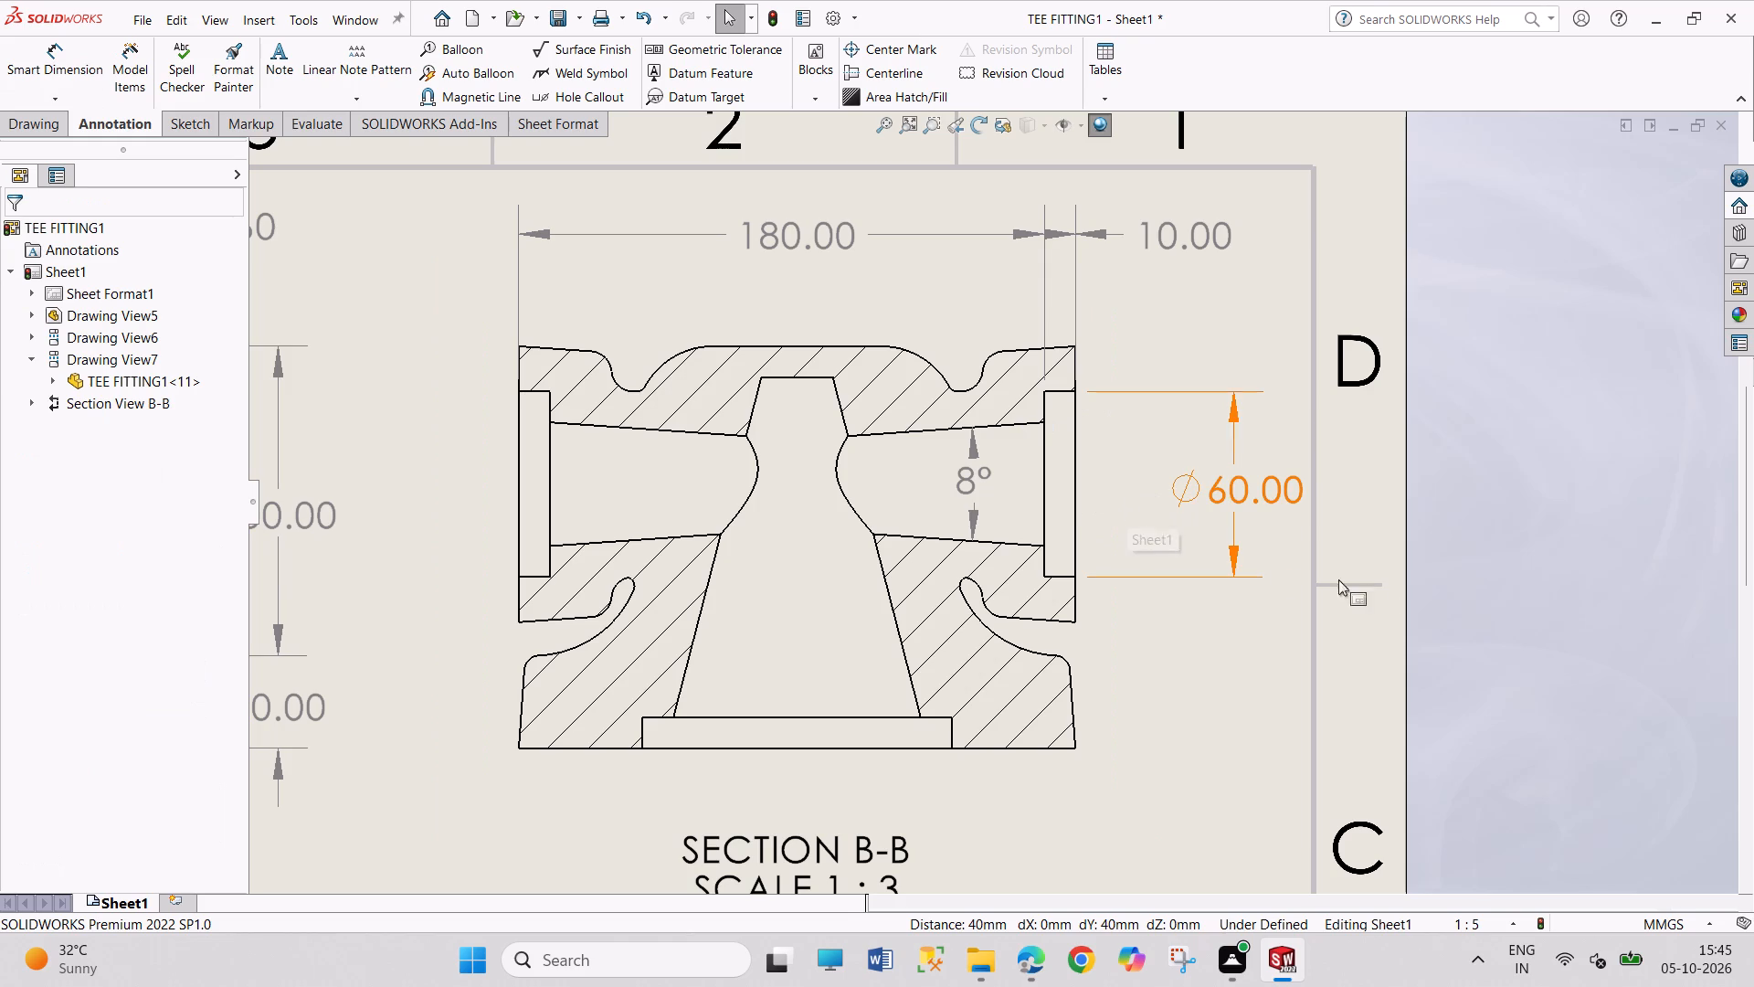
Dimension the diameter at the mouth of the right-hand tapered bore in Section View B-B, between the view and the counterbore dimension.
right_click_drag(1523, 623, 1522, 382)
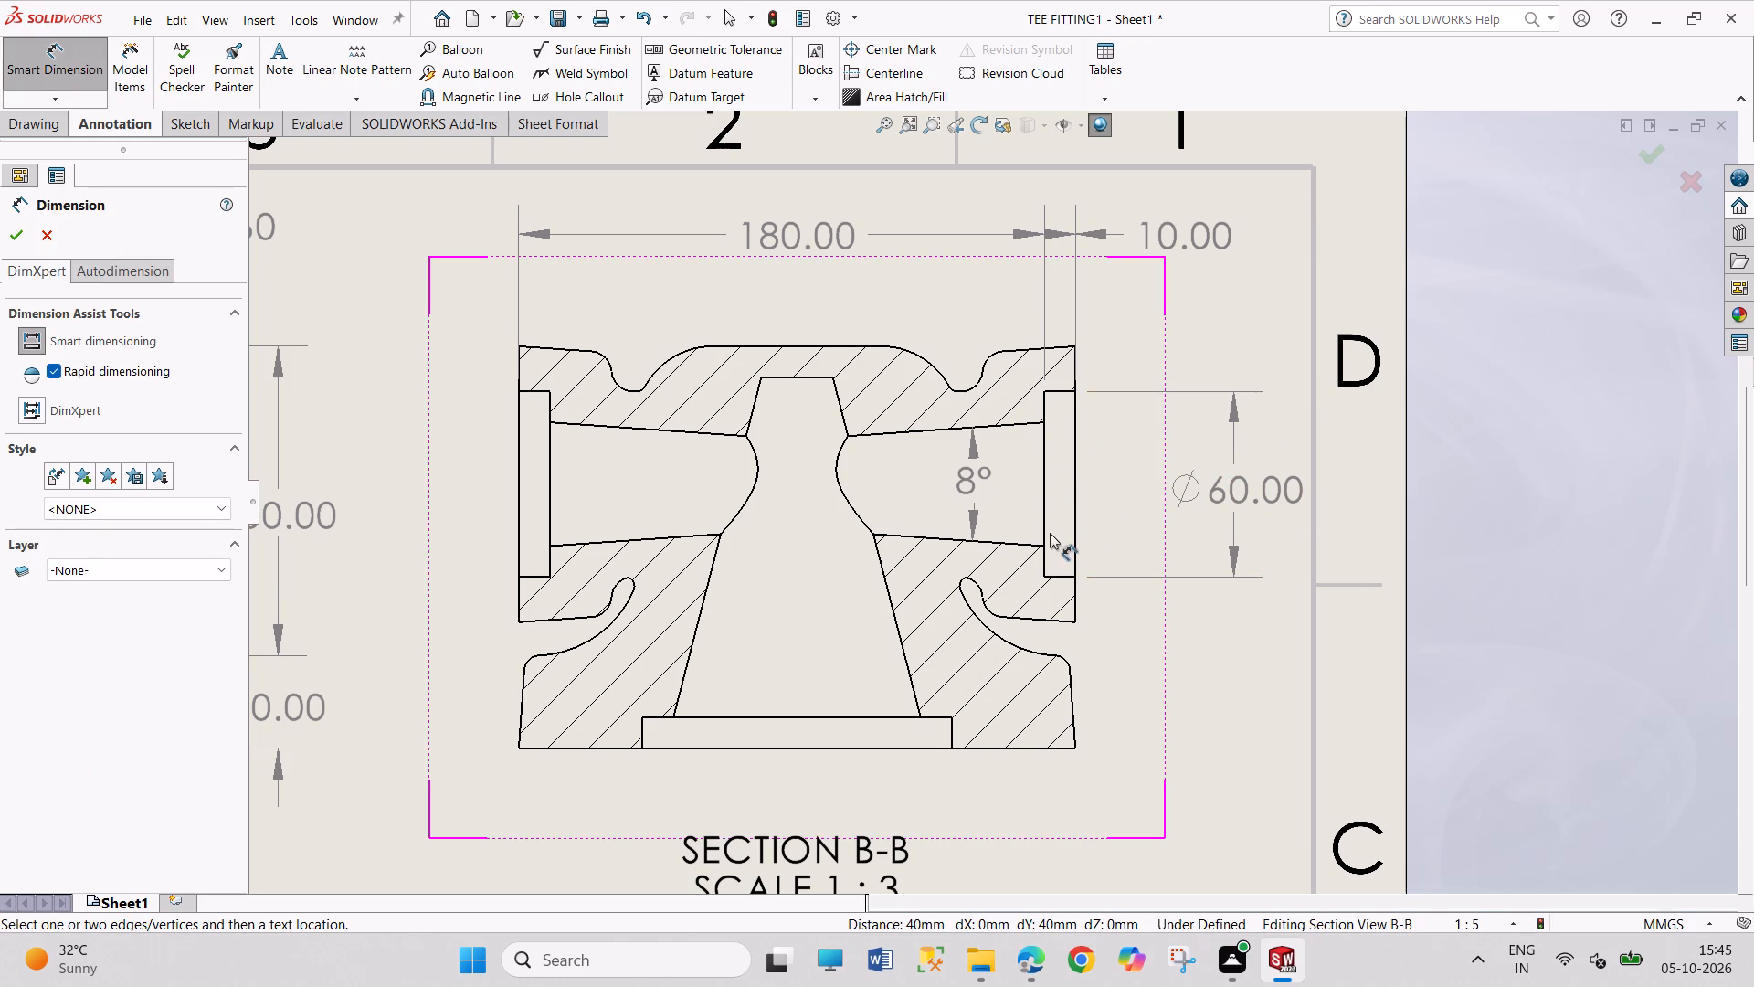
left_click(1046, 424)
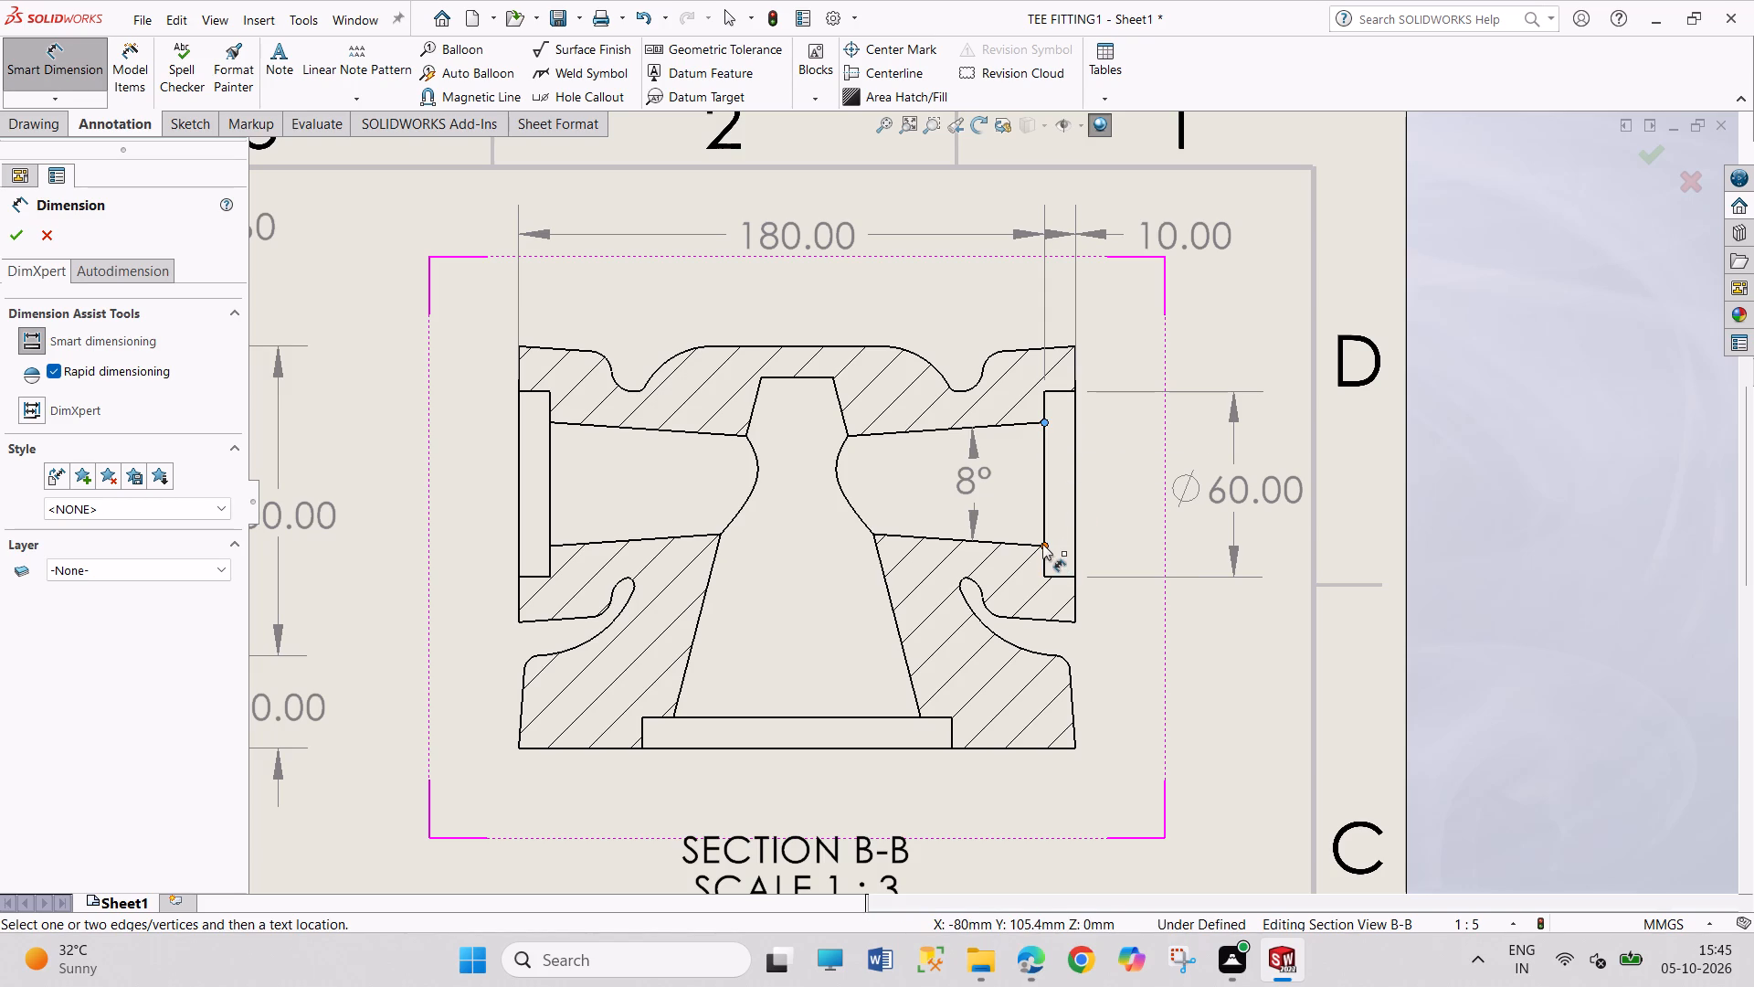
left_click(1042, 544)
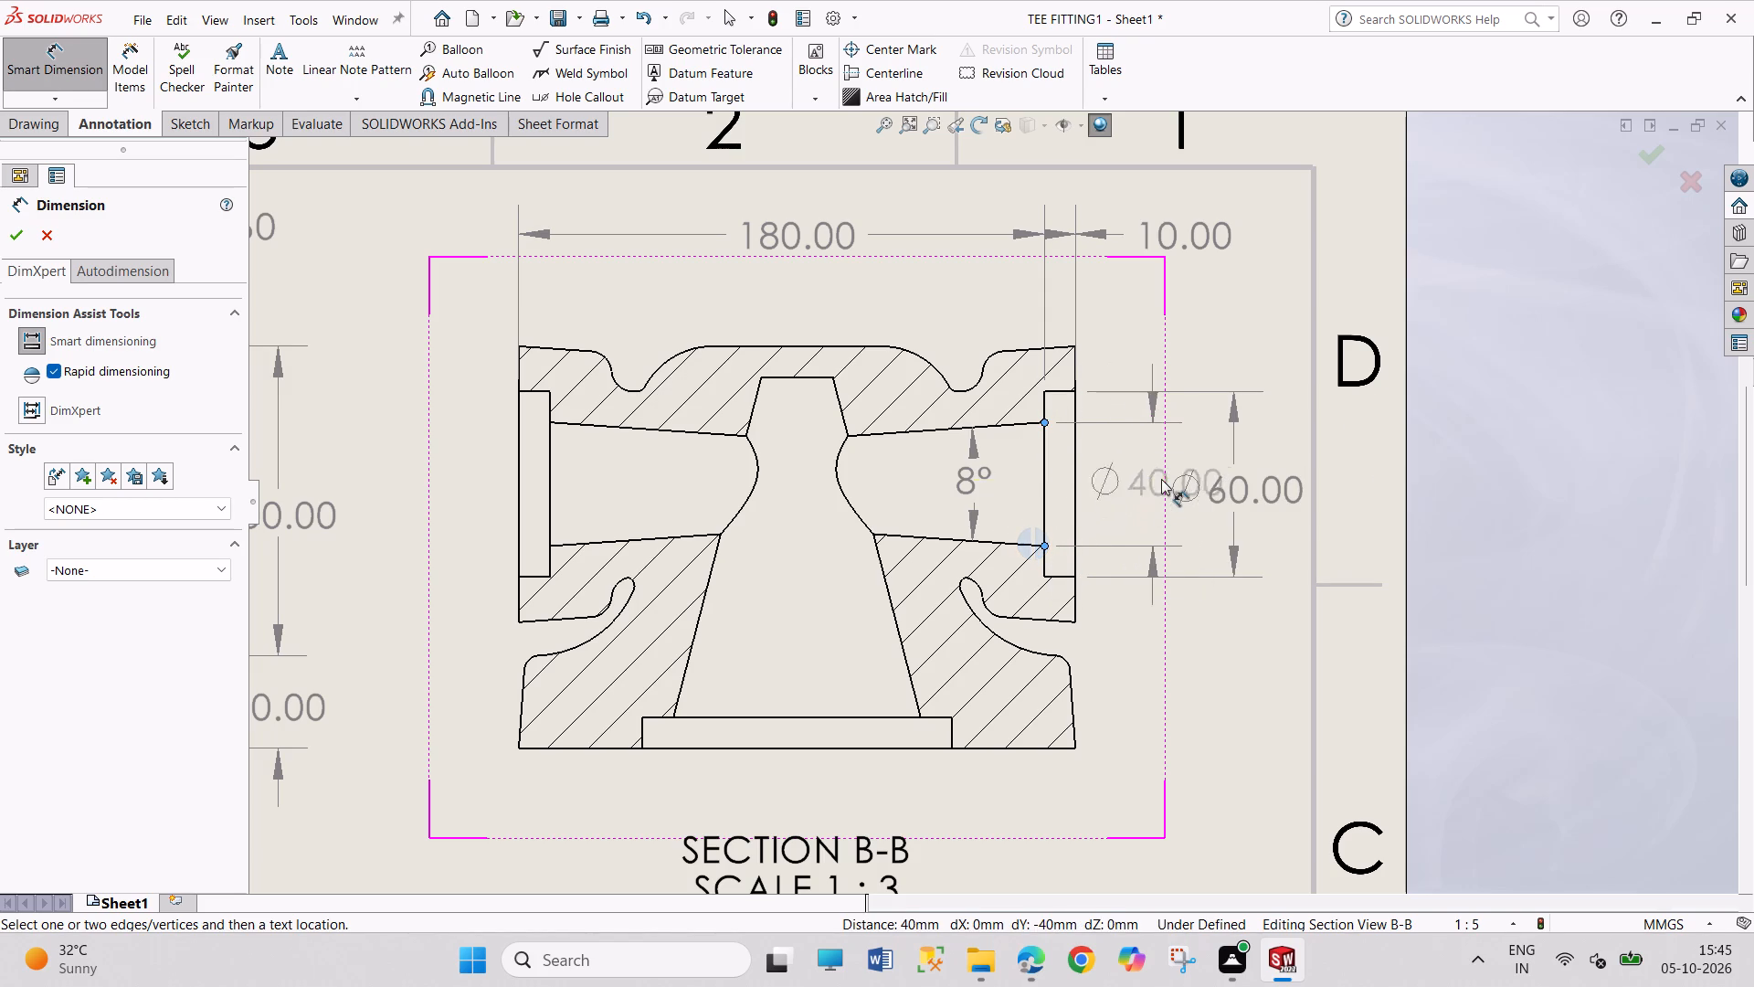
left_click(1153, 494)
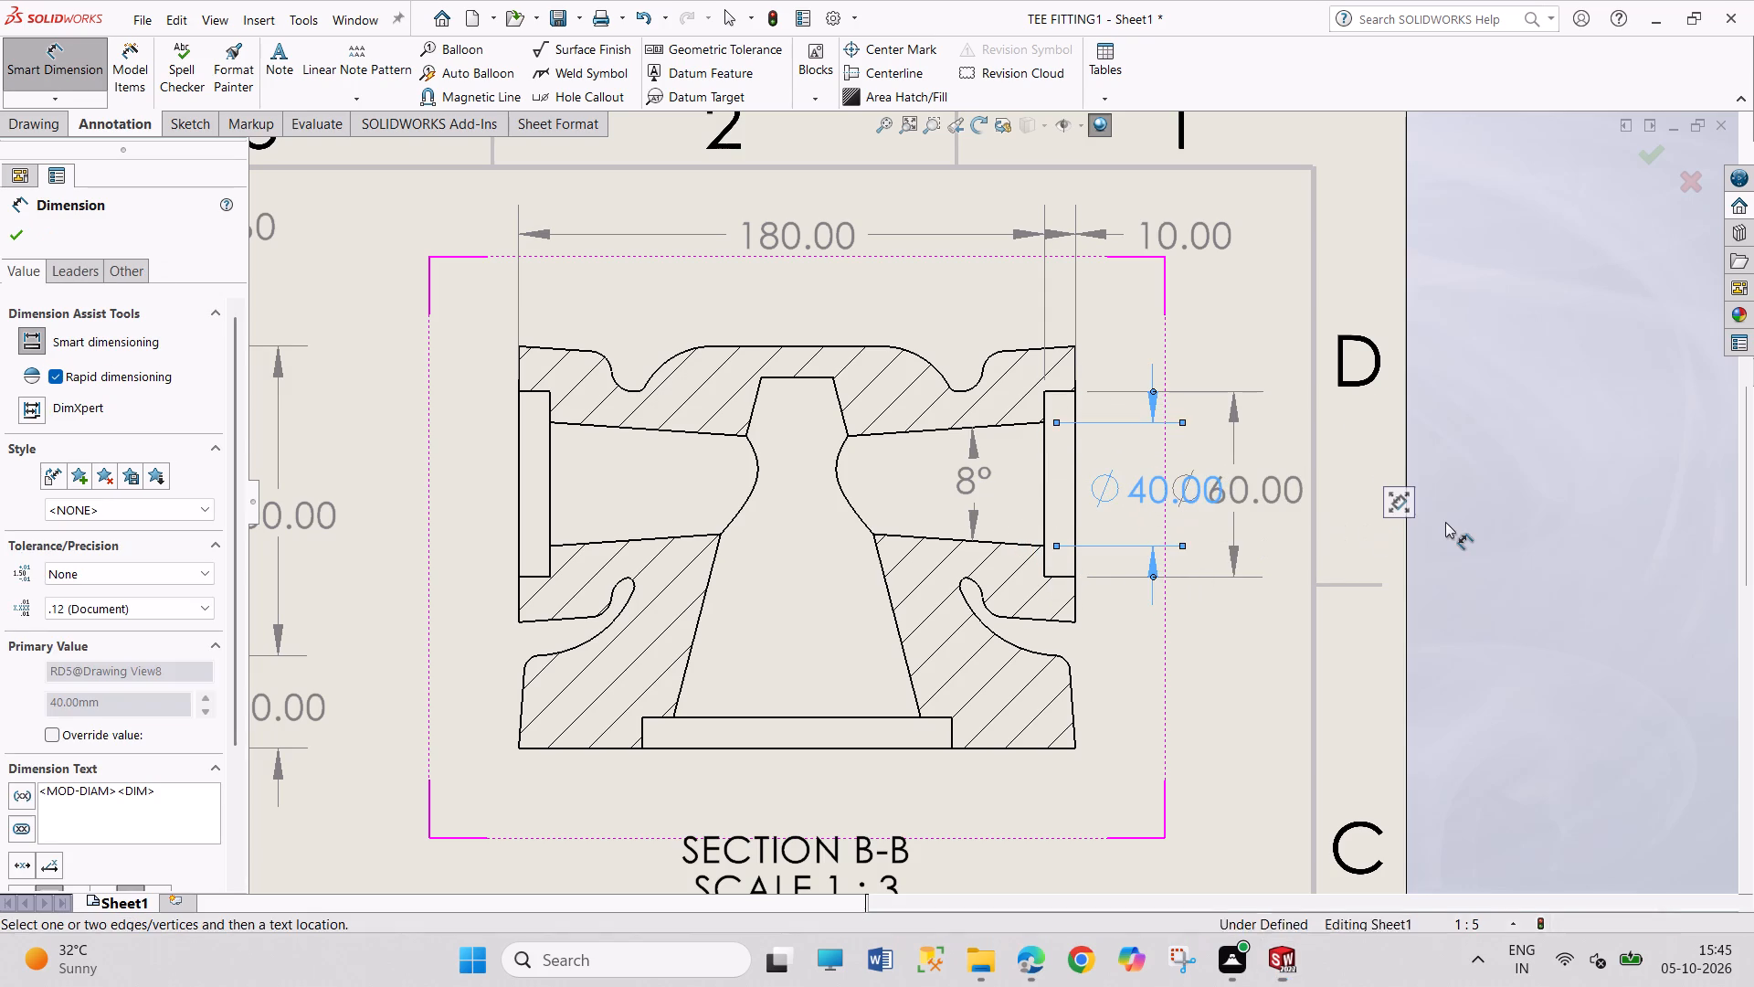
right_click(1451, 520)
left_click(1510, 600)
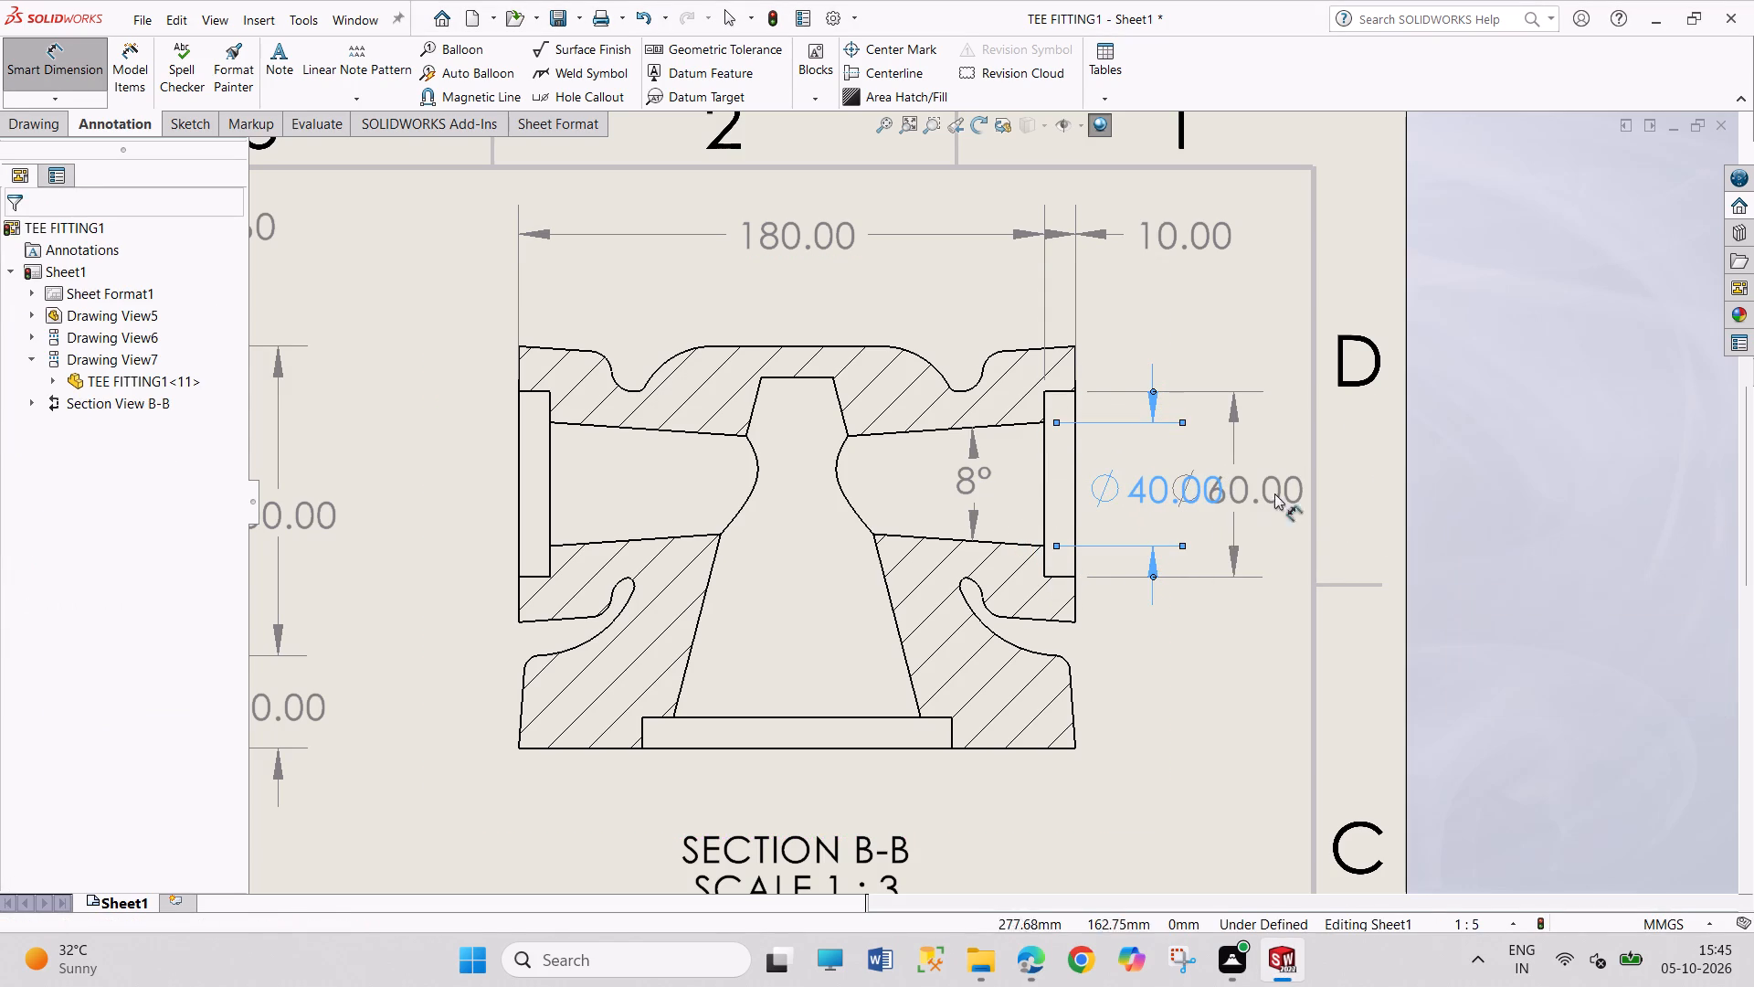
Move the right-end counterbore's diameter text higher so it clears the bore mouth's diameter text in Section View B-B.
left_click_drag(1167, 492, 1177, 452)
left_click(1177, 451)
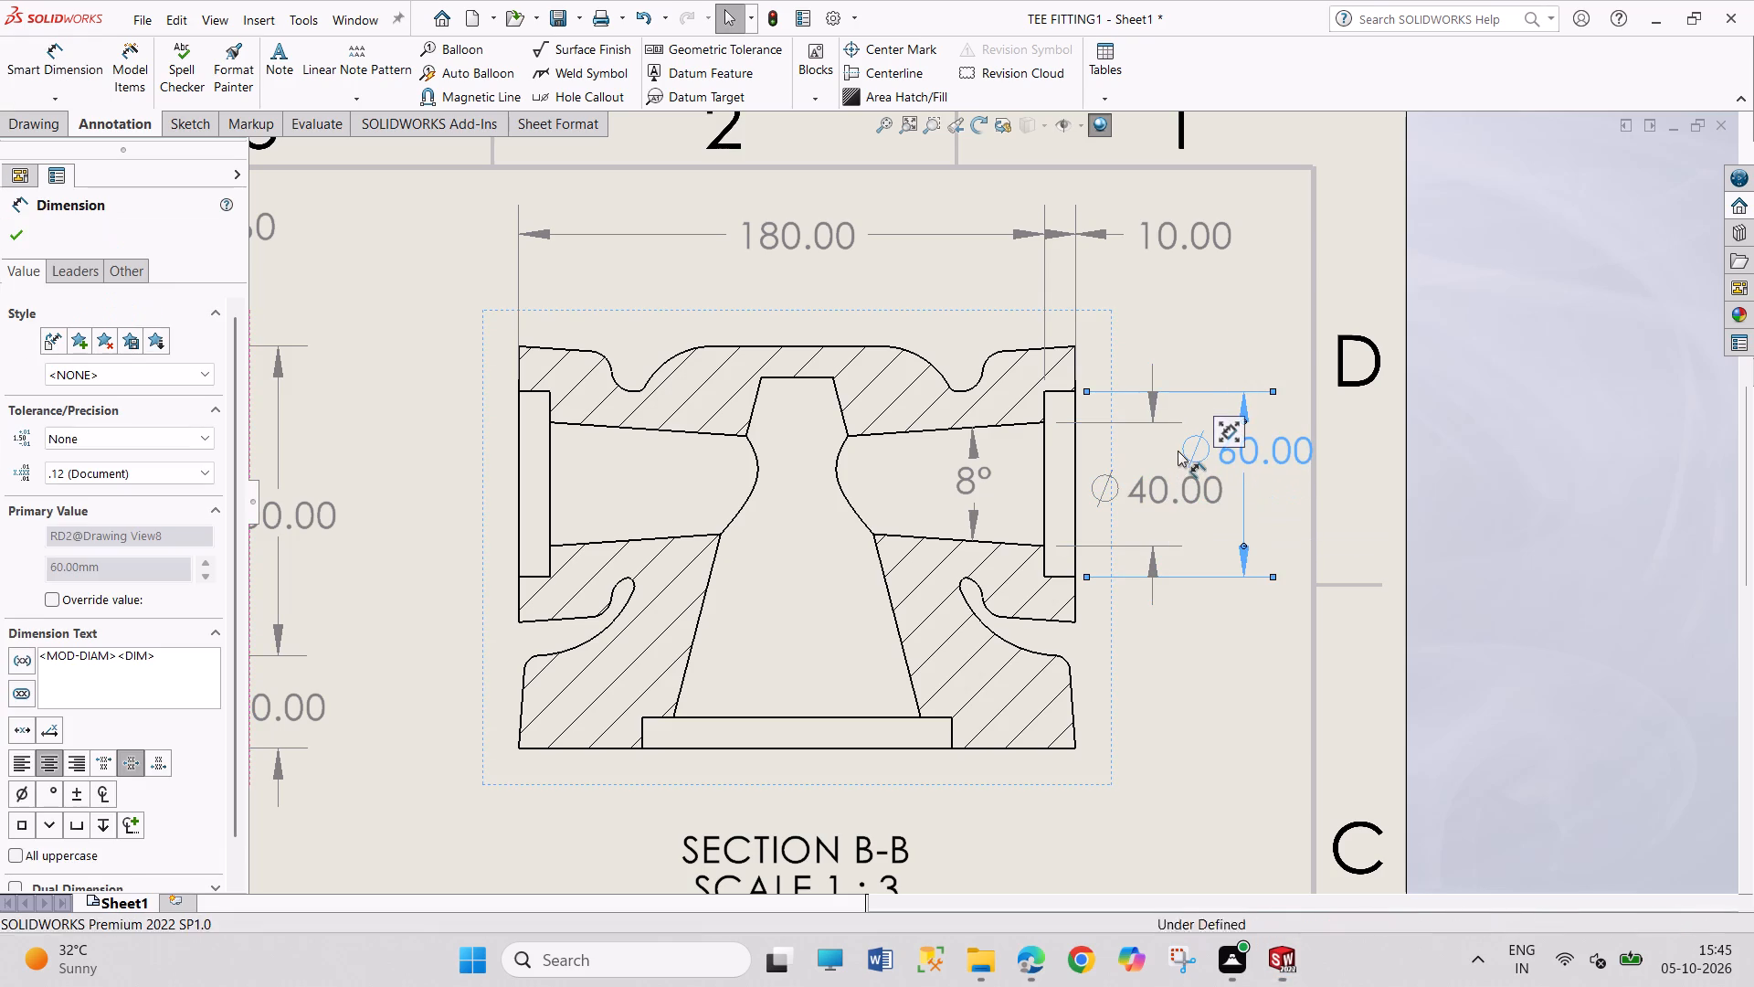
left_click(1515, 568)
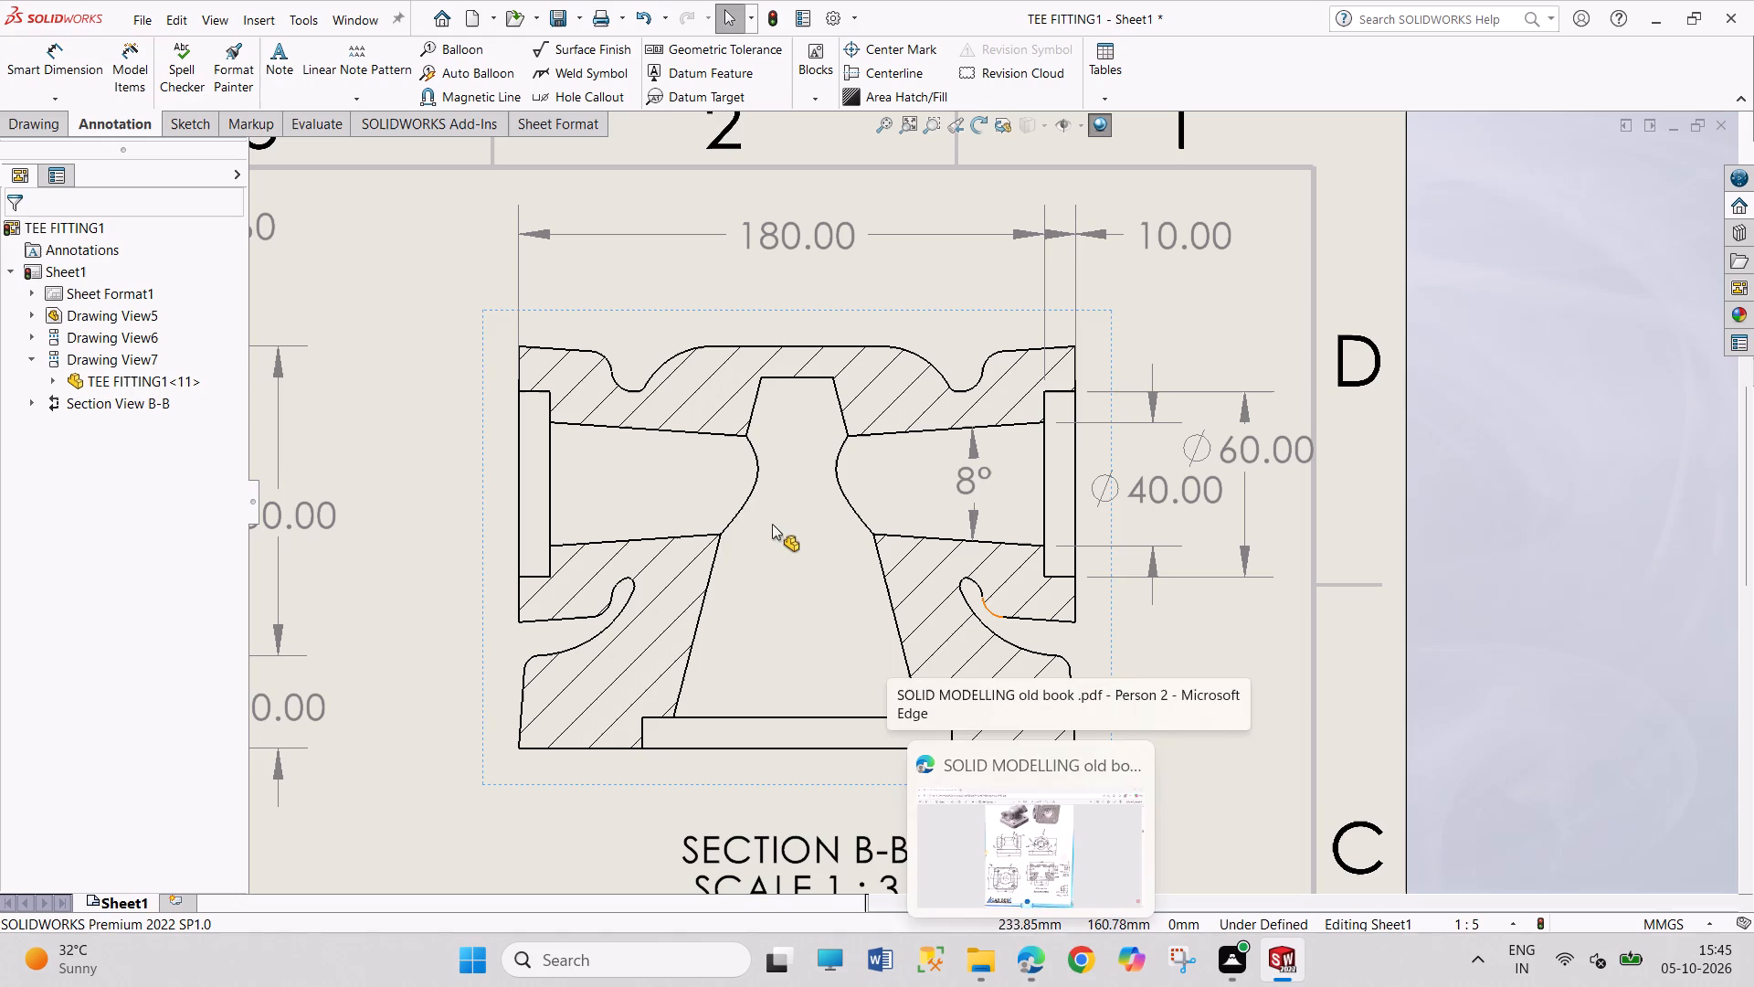
In the TEE FITTING1 part, set the tapered bore's mouth radius in Sketch6 of Cut-Revolve1 to 25 mm and exit the sketch.
left_click(376, 12)
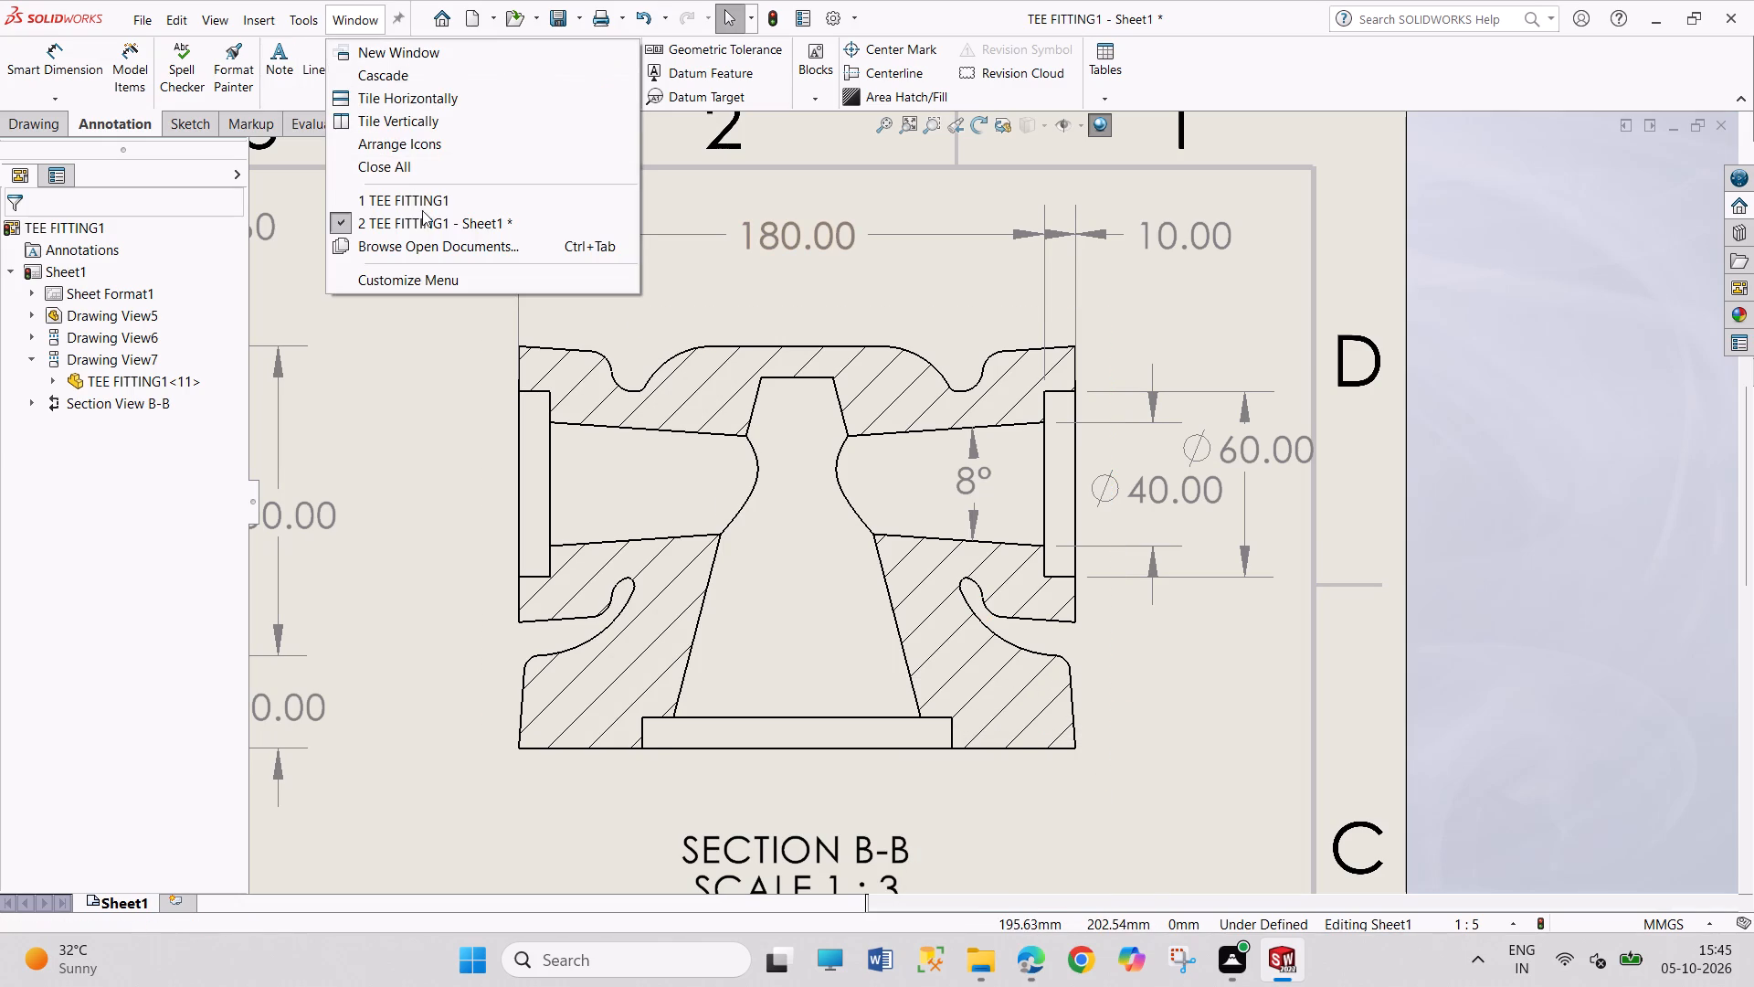
left_click(427, 201)
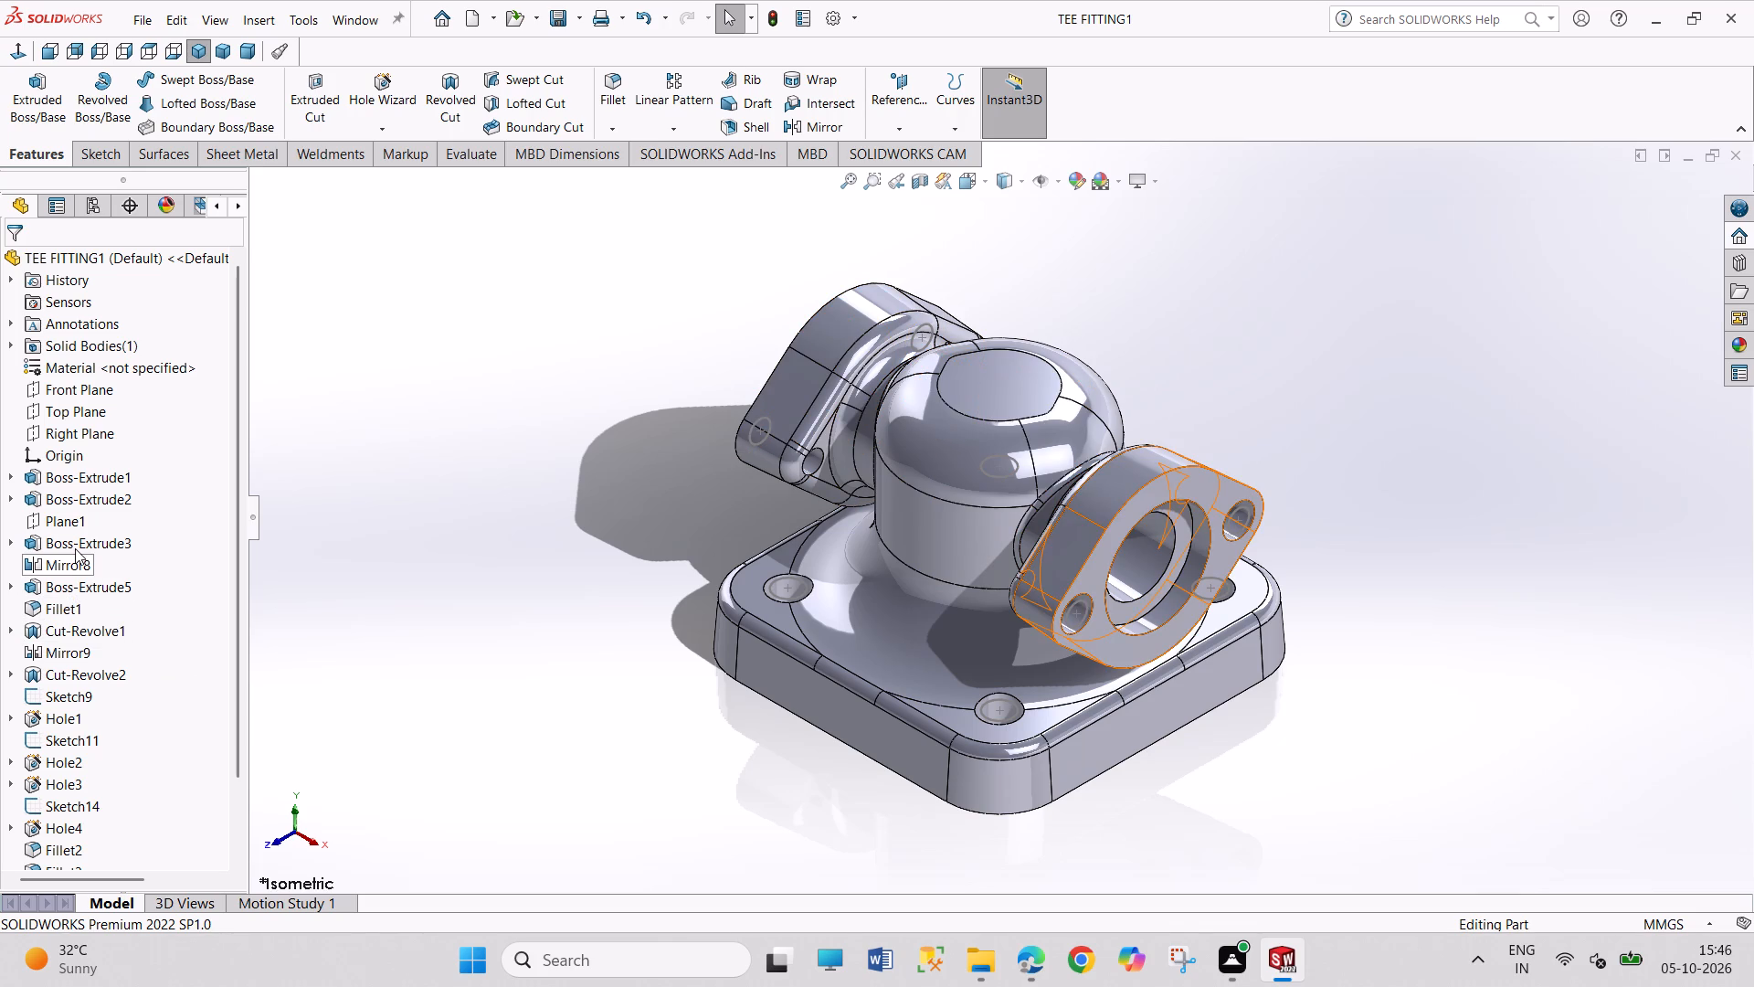
left_click(9, 540)
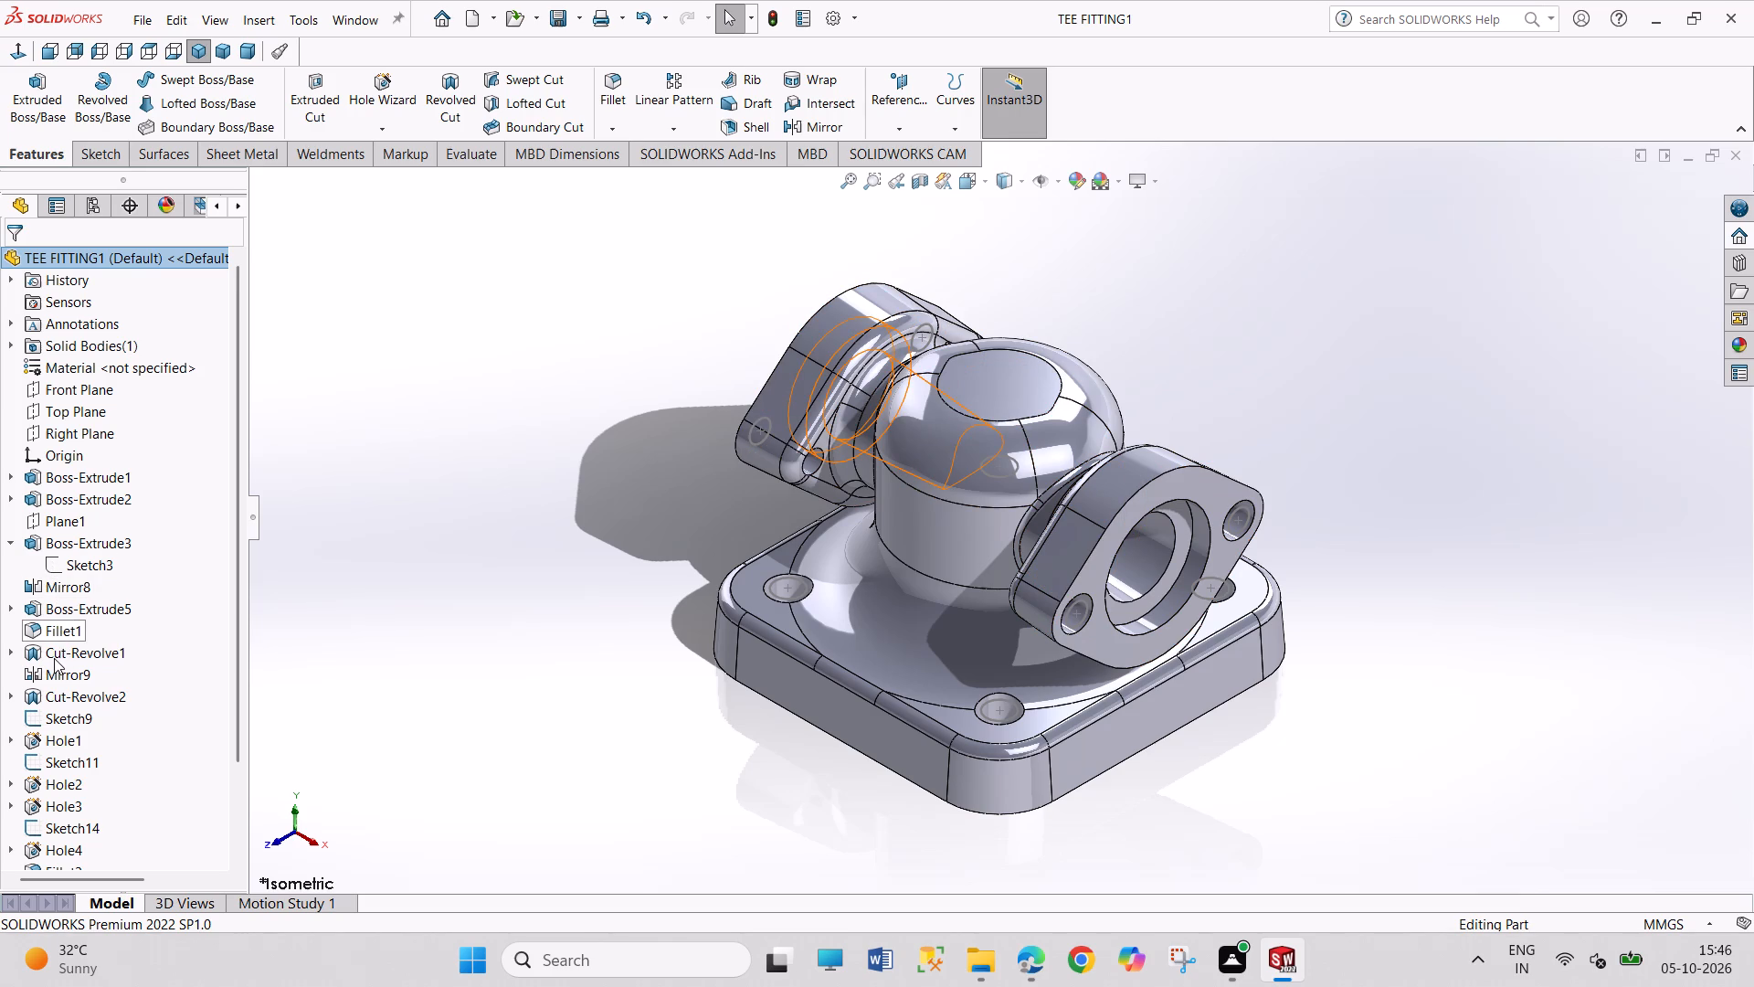
left_click(10, 656)
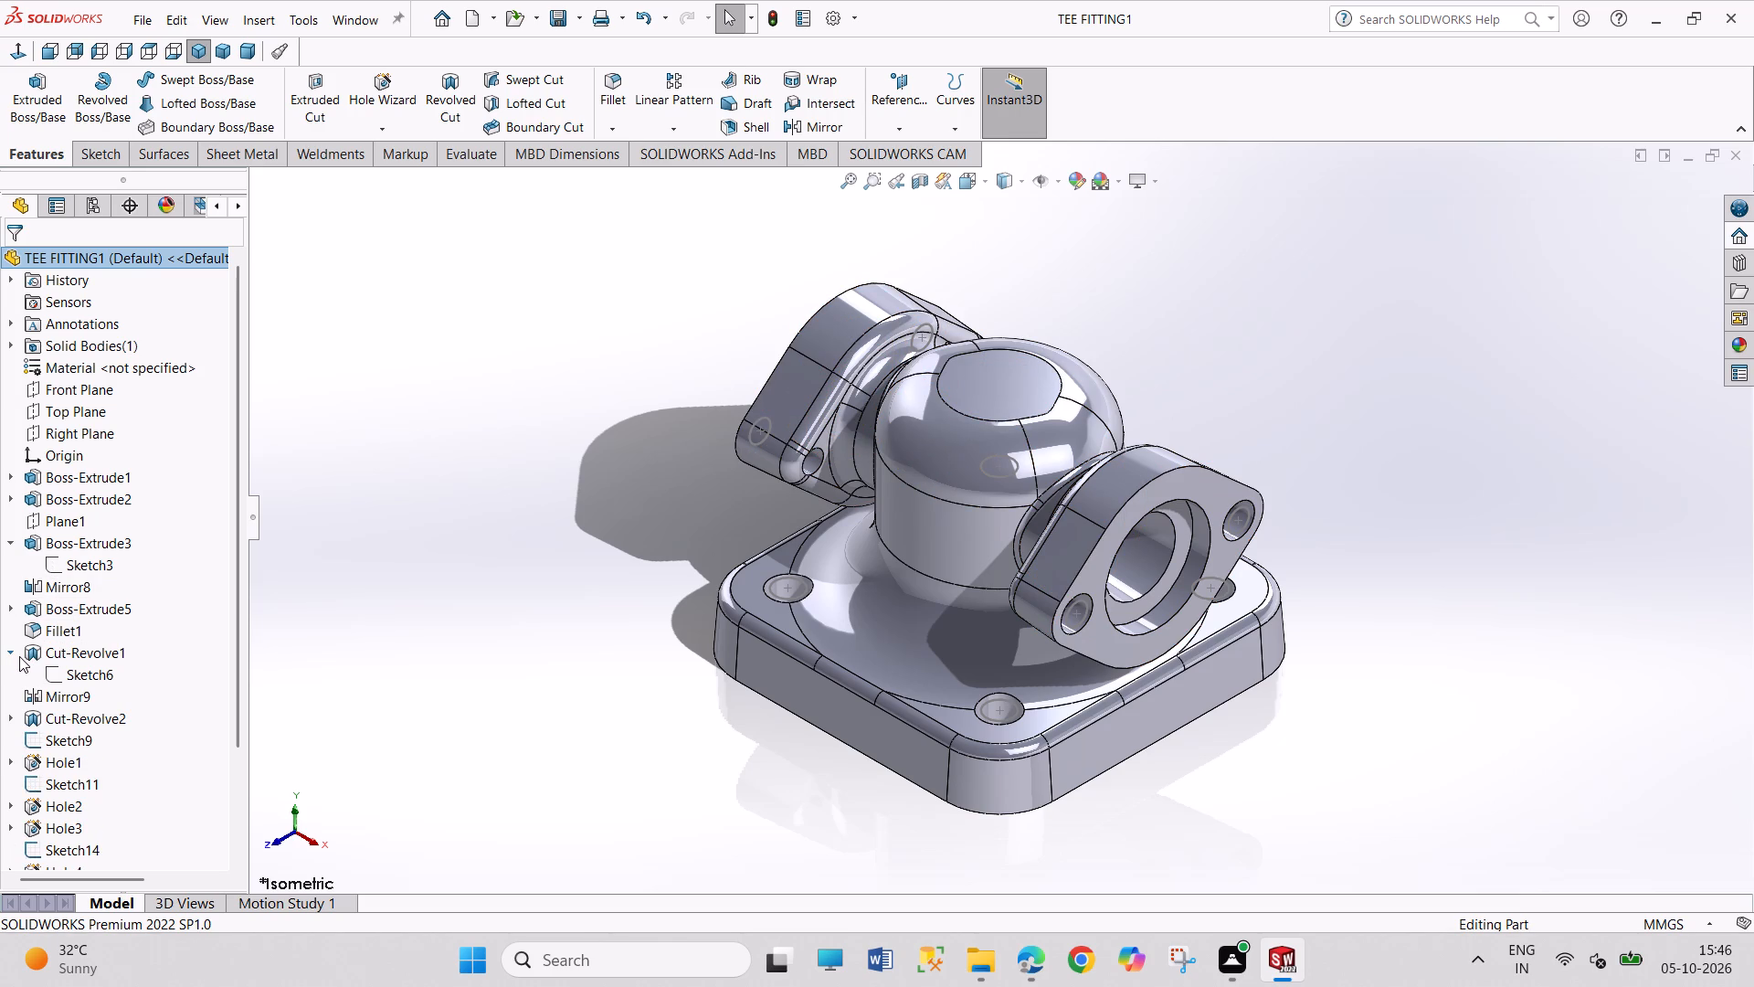
left_click(63, 672)
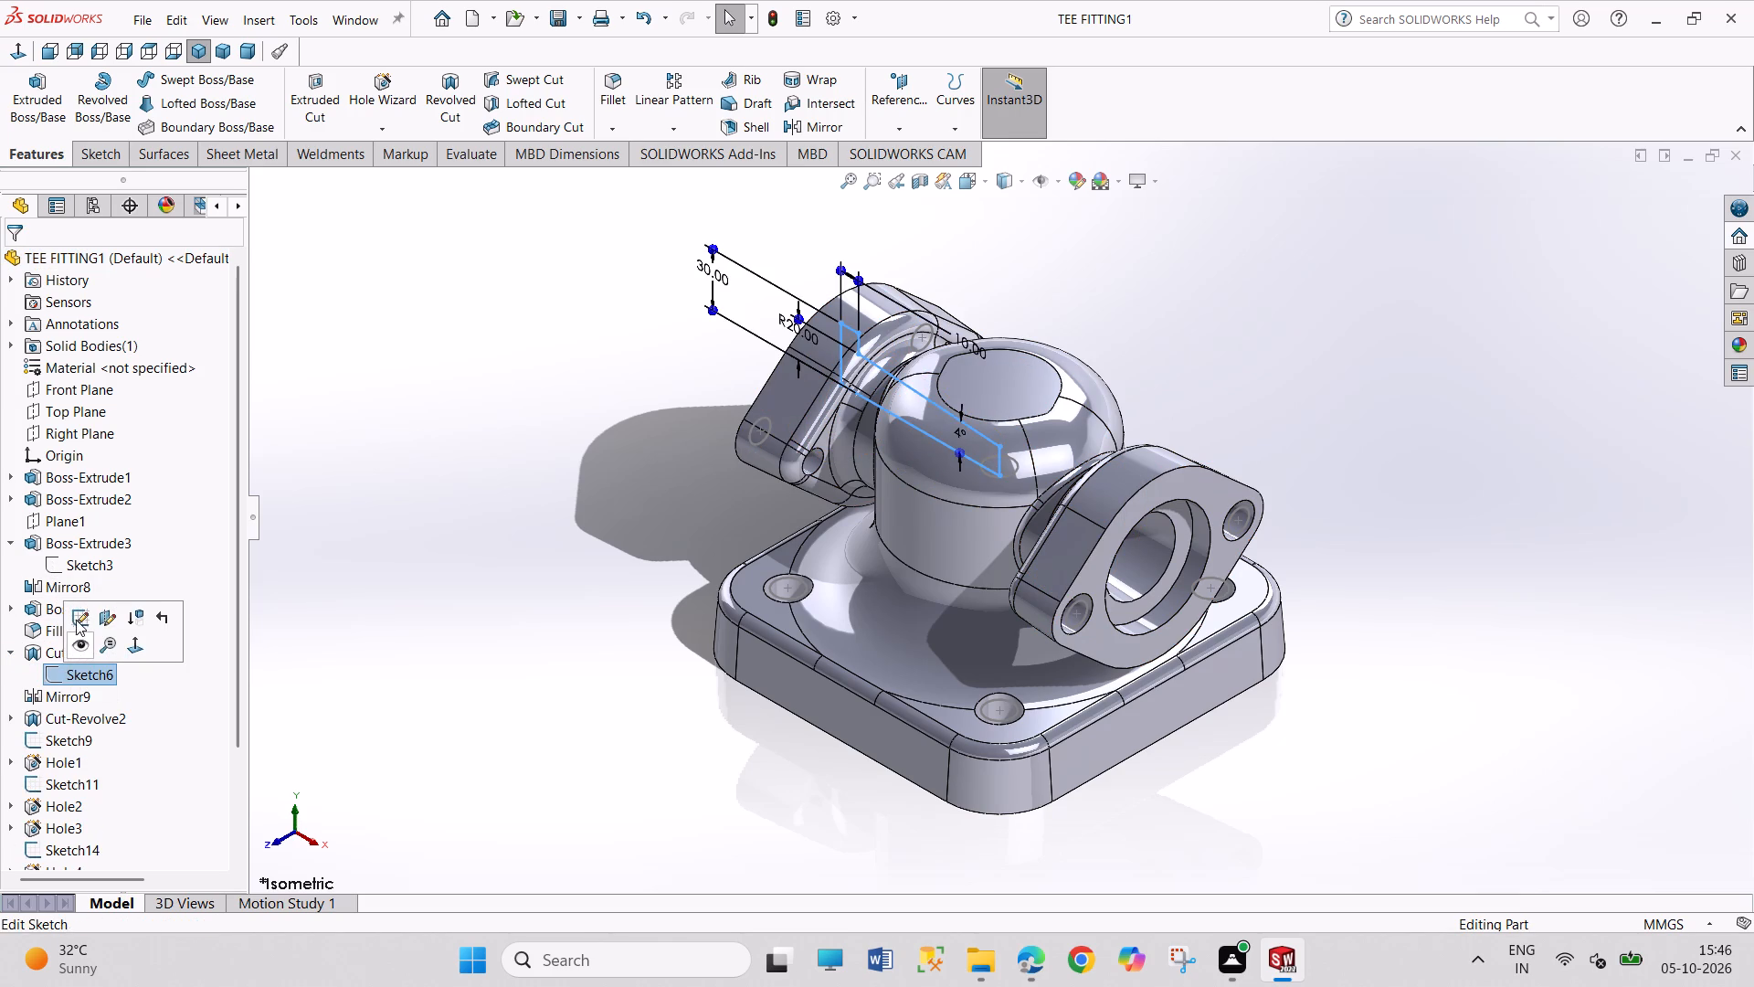
left_click(77, 620)
scroll(446, 611, "up", 1)
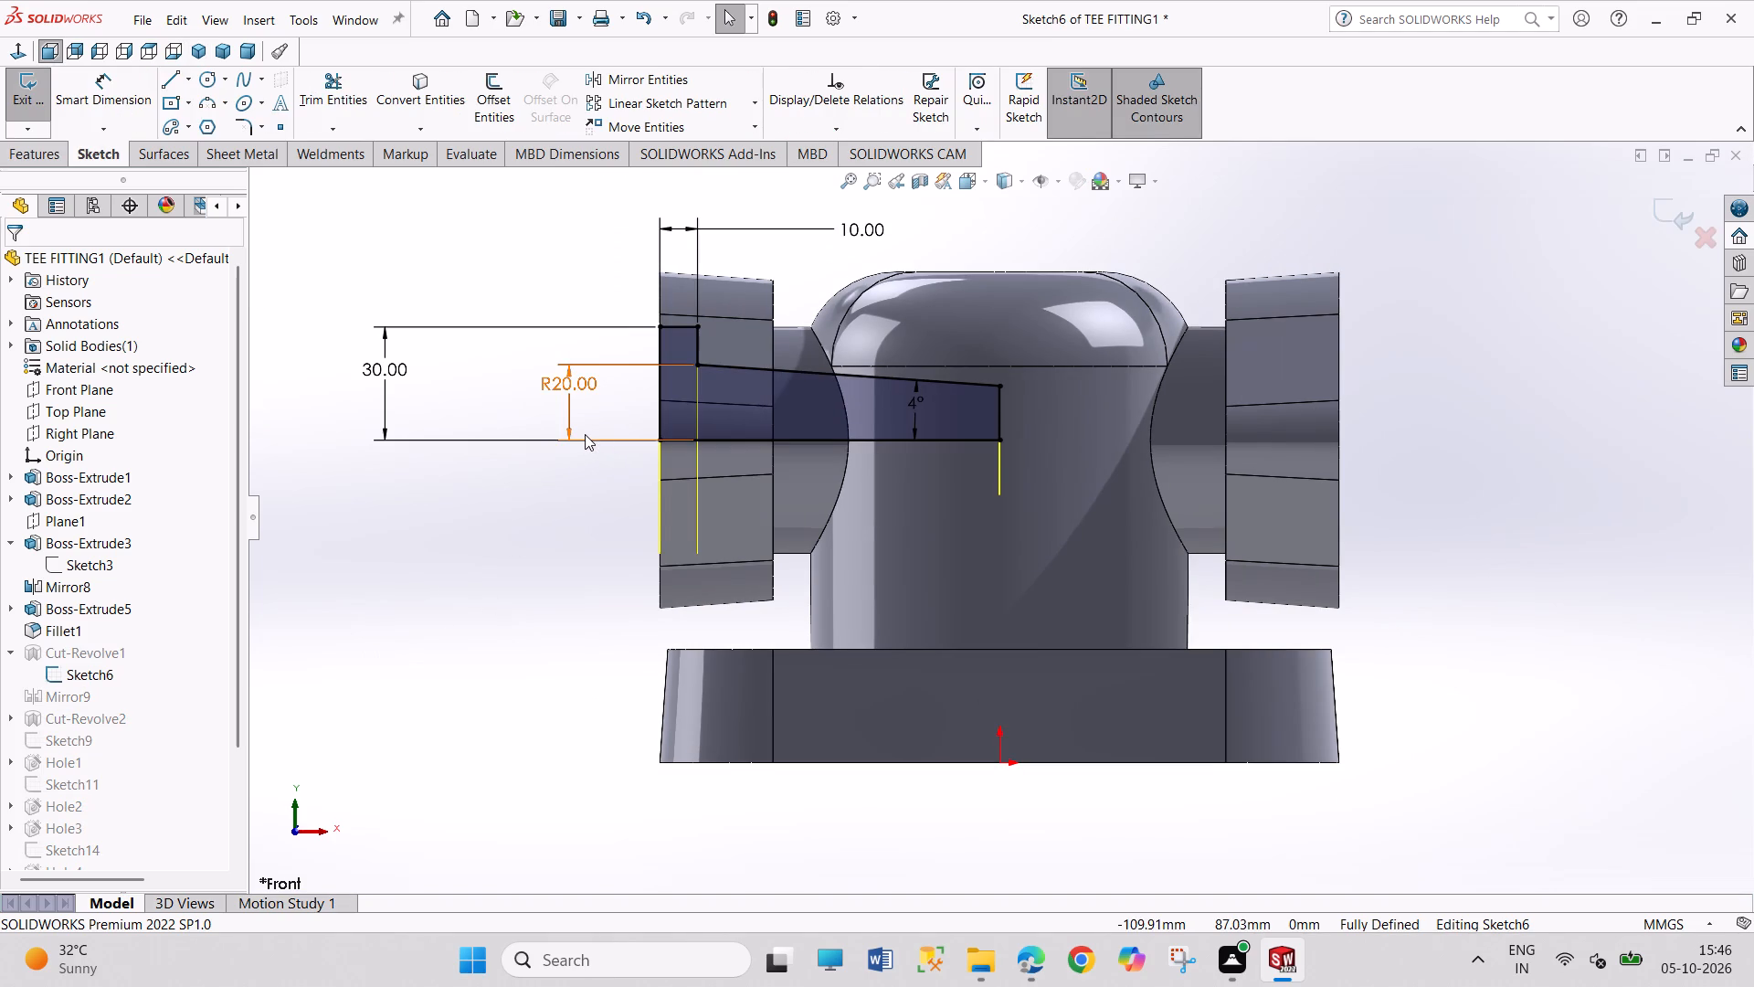
double_click(586, 384)
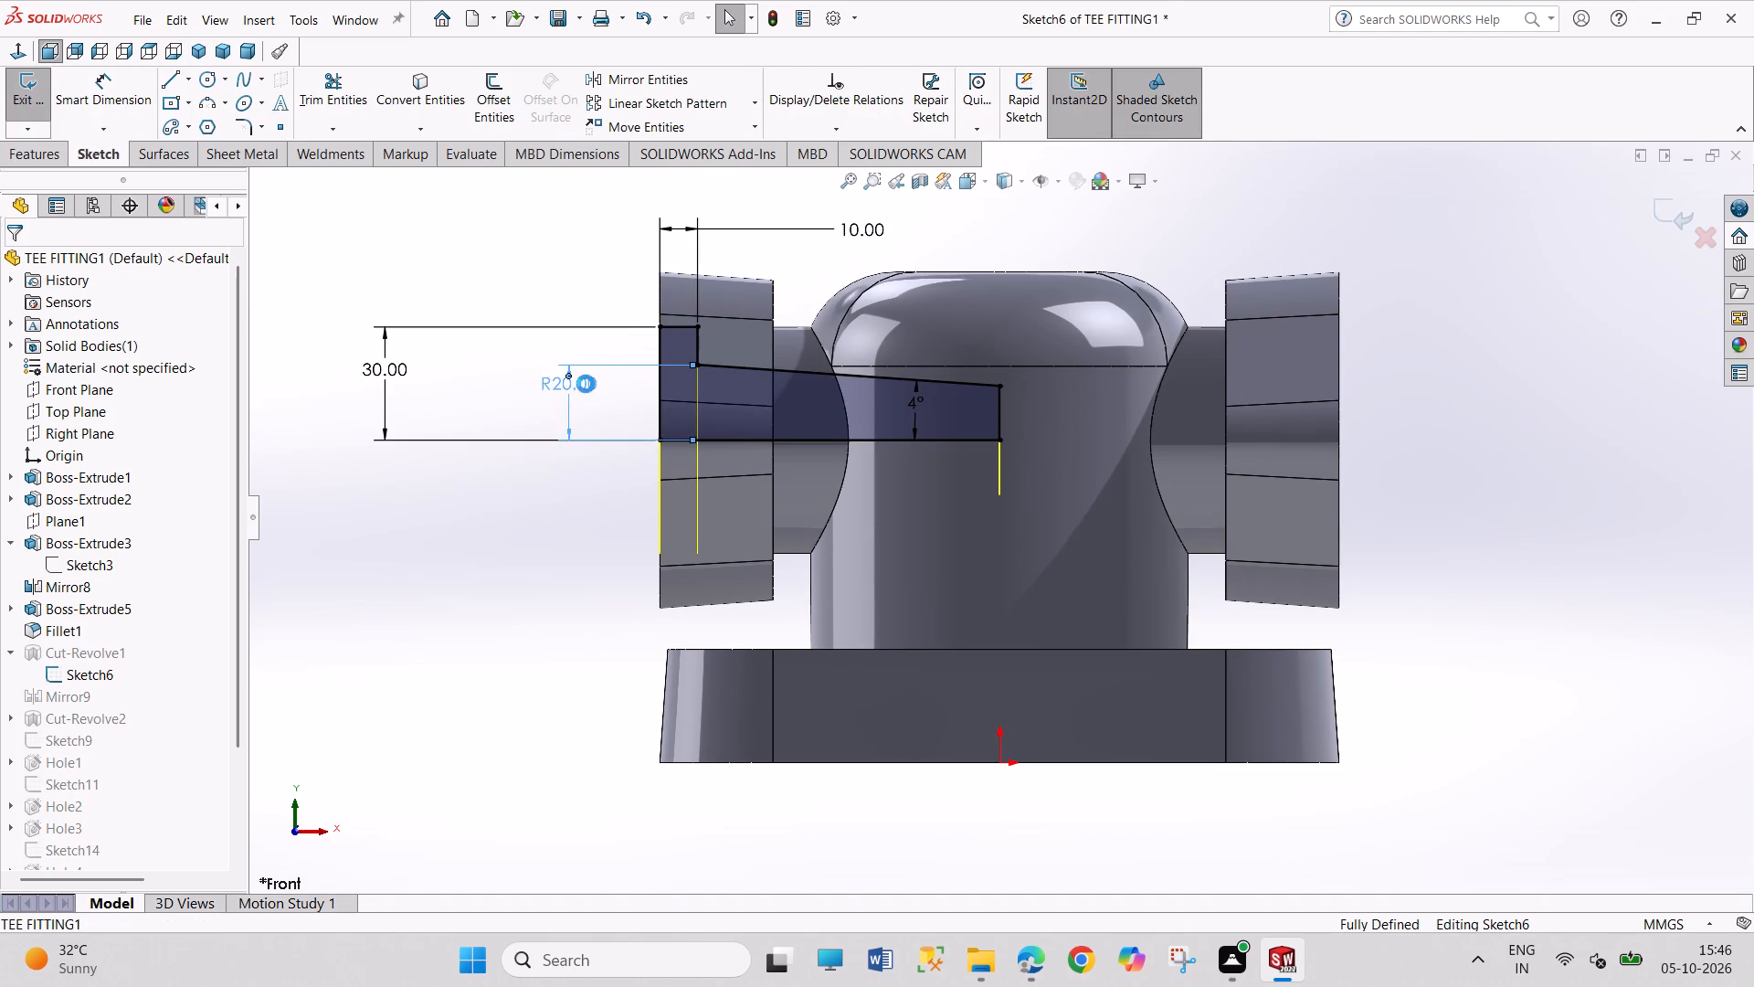
type("25")
key("Return")
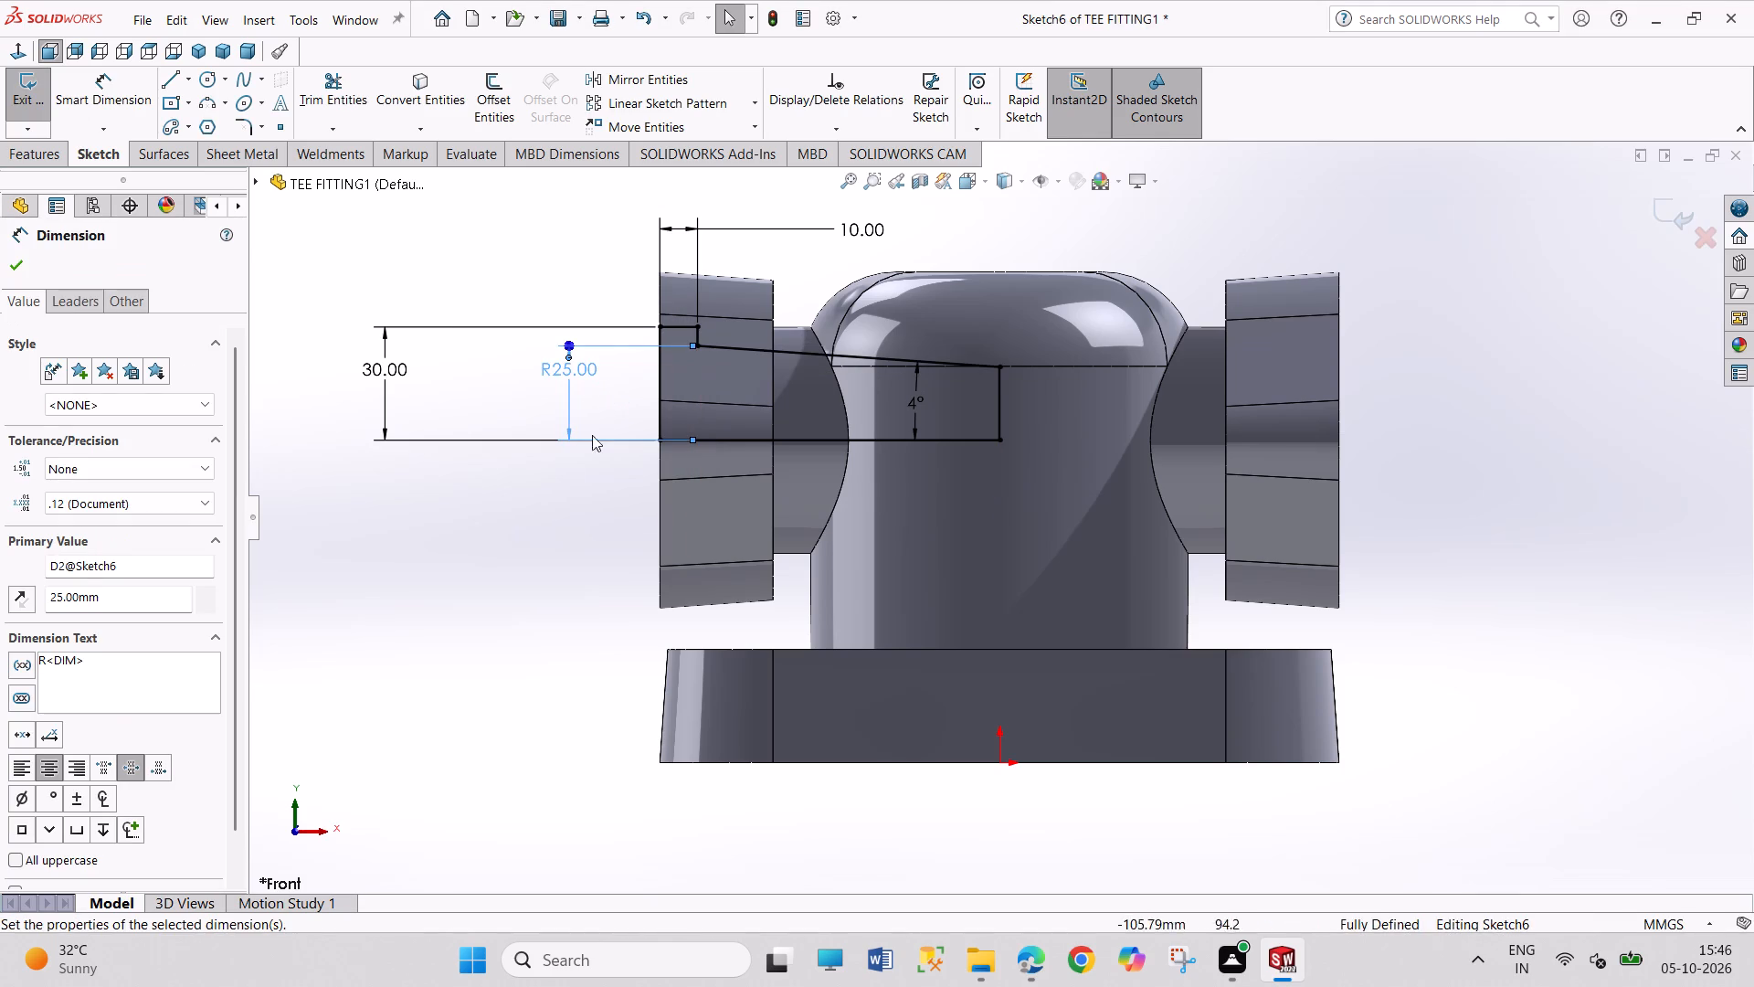
left_click(557, 505)
left_click(26, 94)
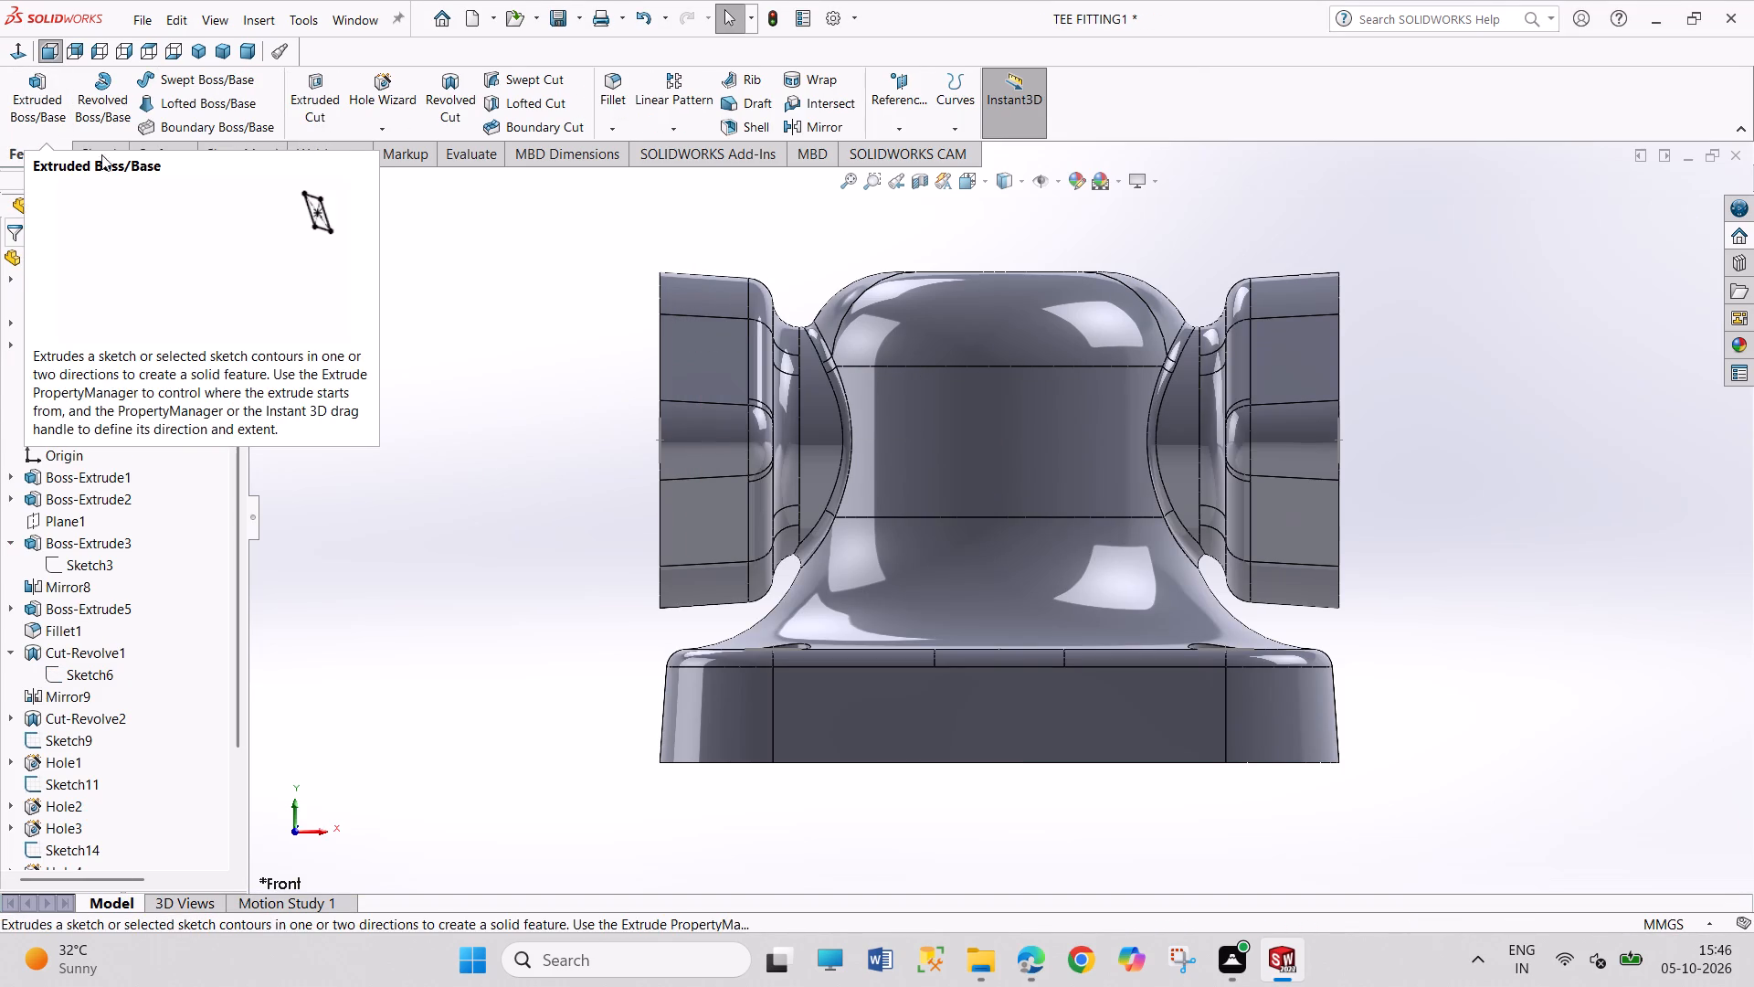
Save the TEE FITTING1 part and return to its drawing sheet.
left_click_drag(468, 305, 516, 435)
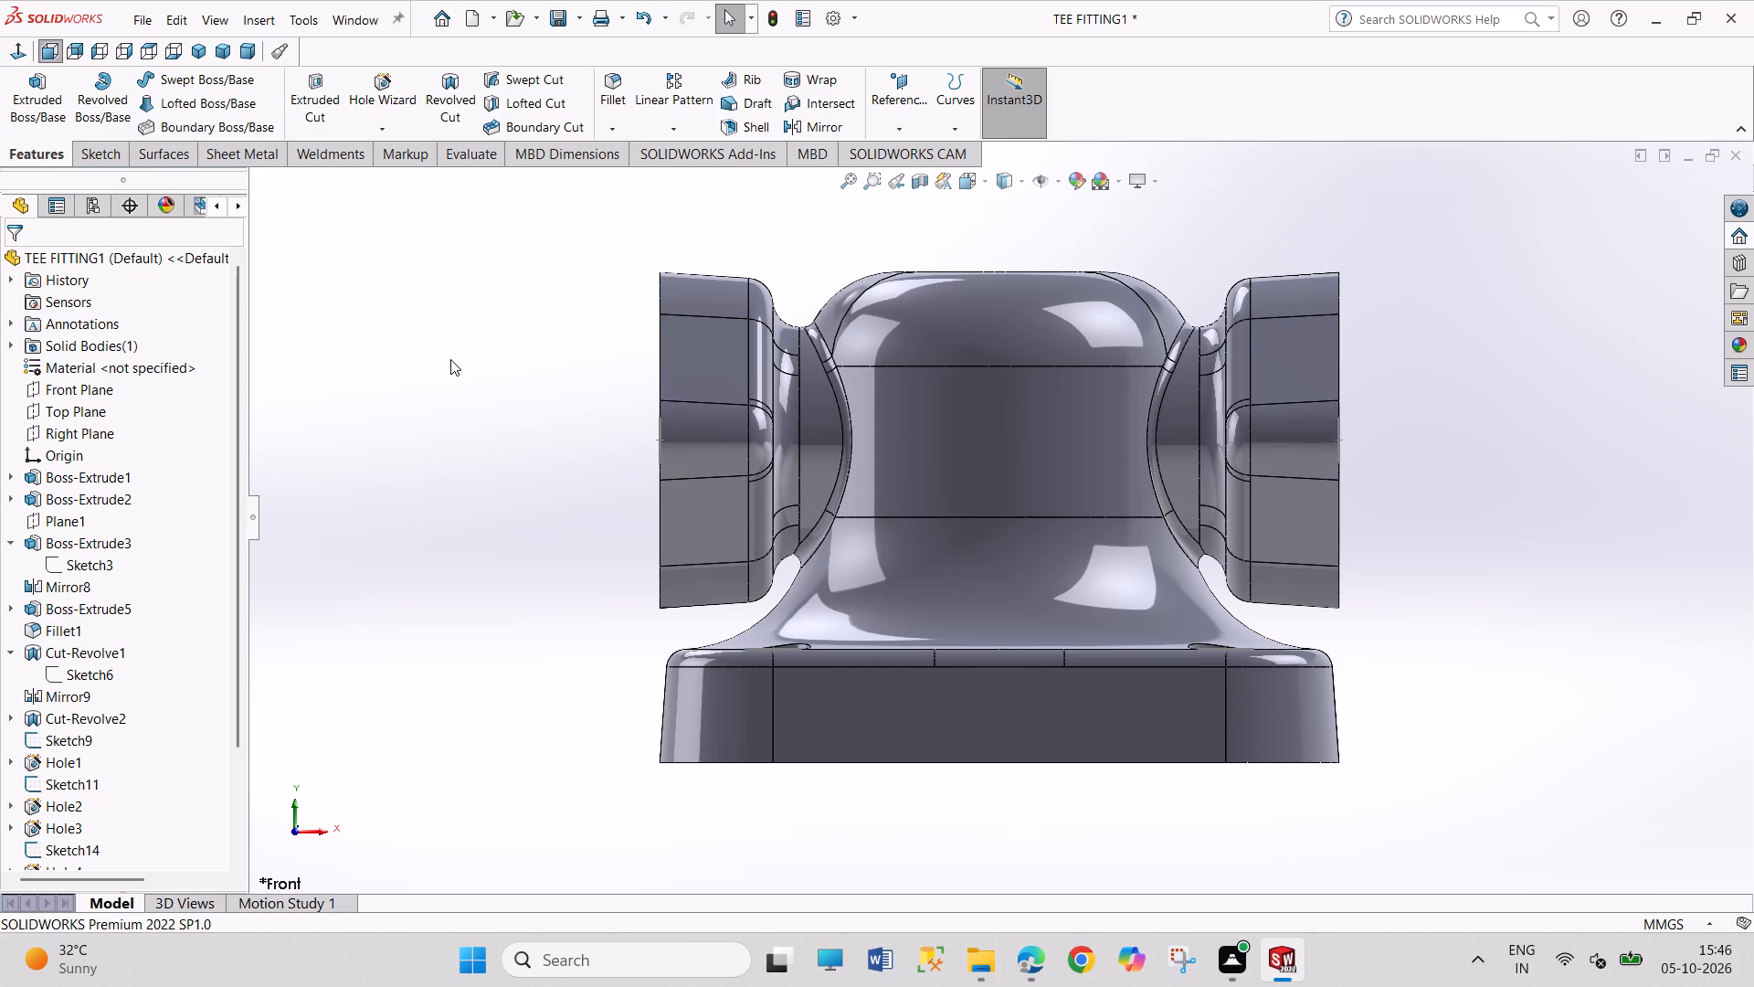
key("ctrl+s")
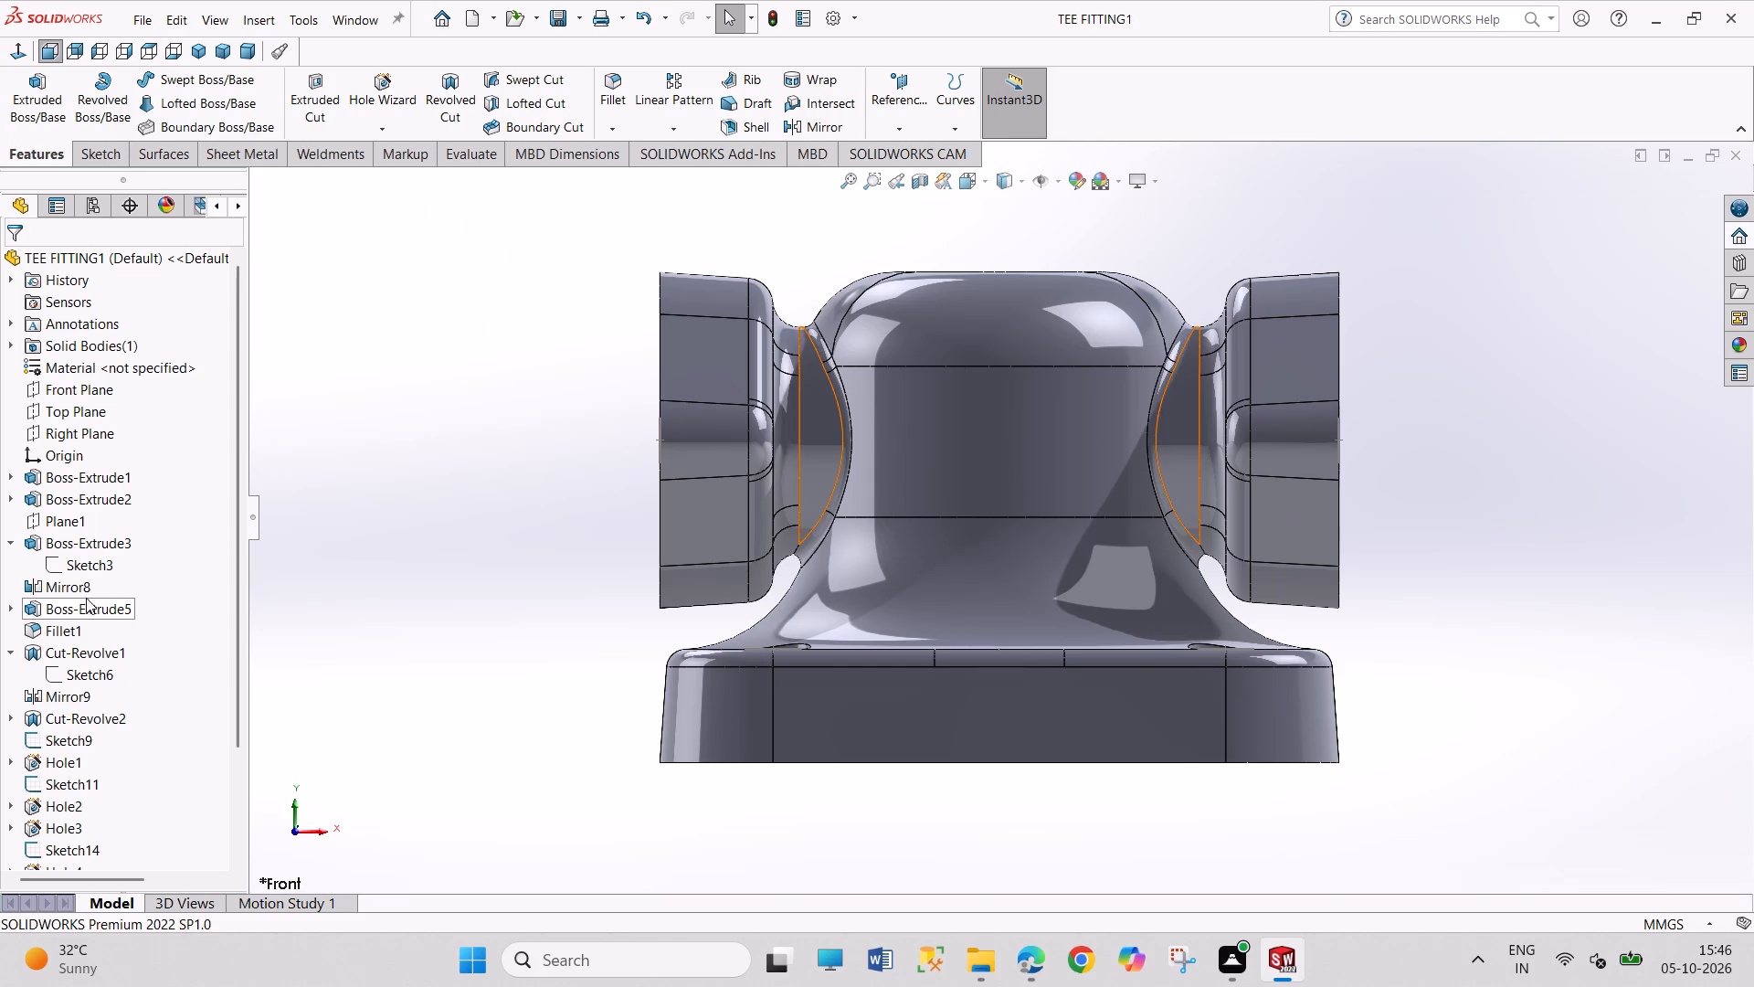
left_click(355, 24)
left_click(457, 248)
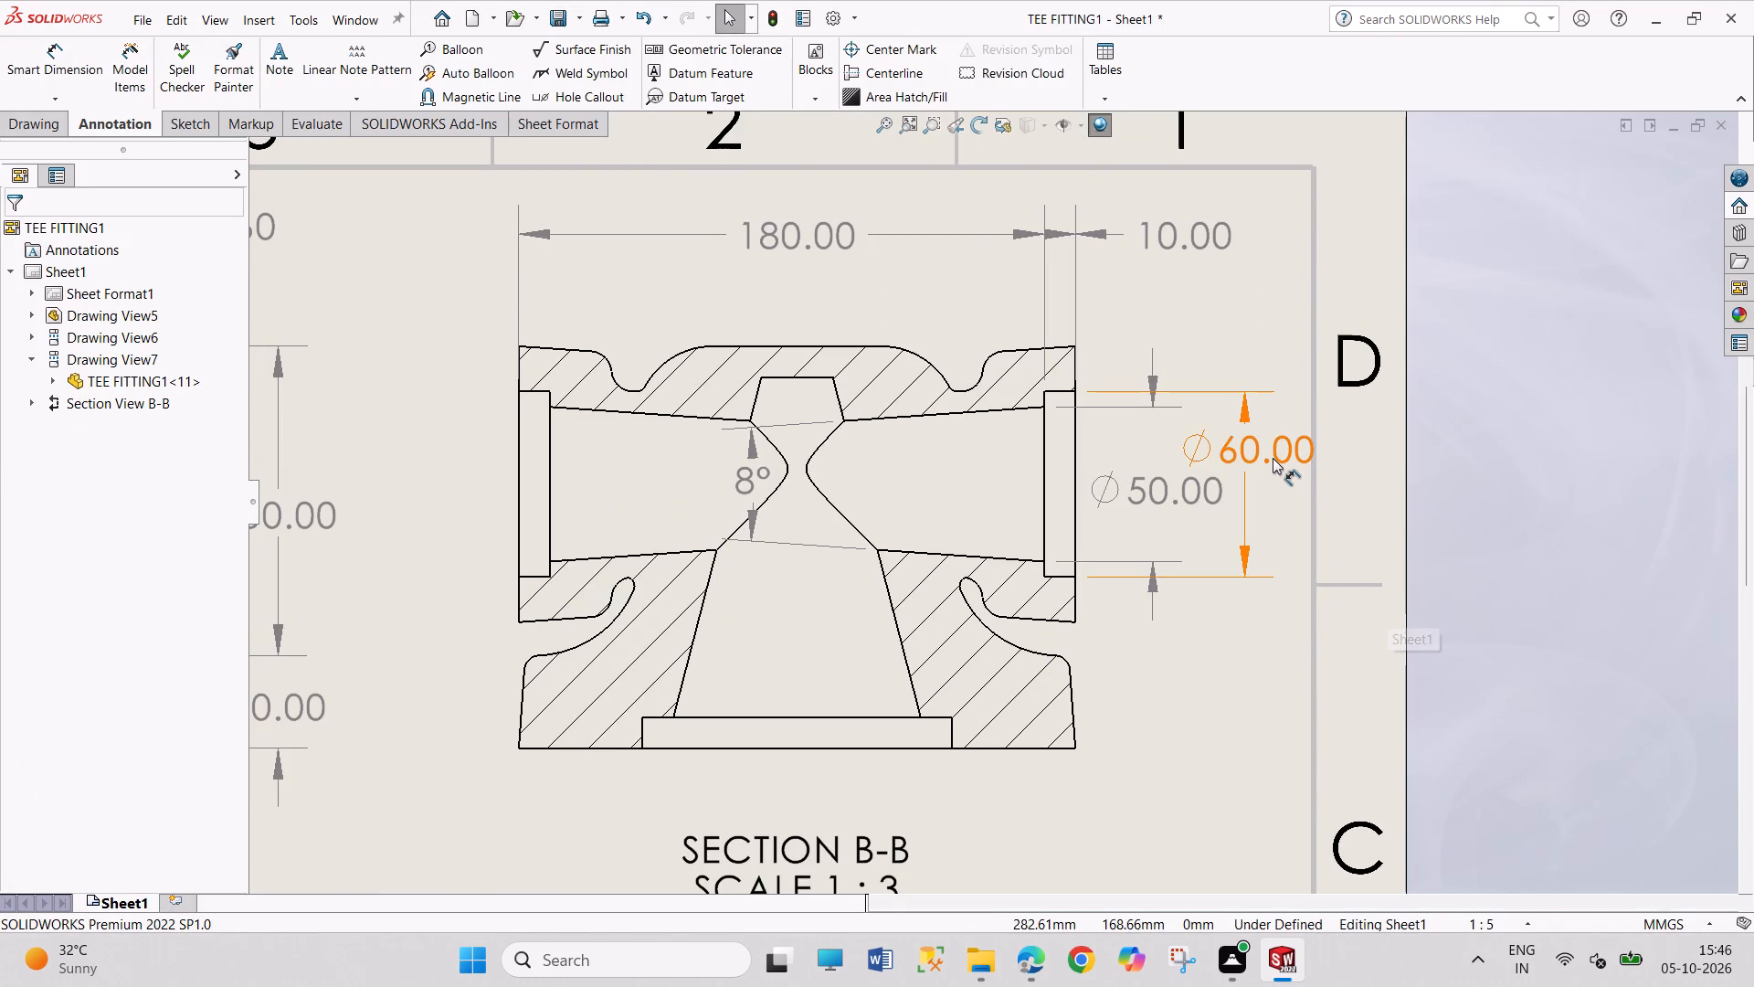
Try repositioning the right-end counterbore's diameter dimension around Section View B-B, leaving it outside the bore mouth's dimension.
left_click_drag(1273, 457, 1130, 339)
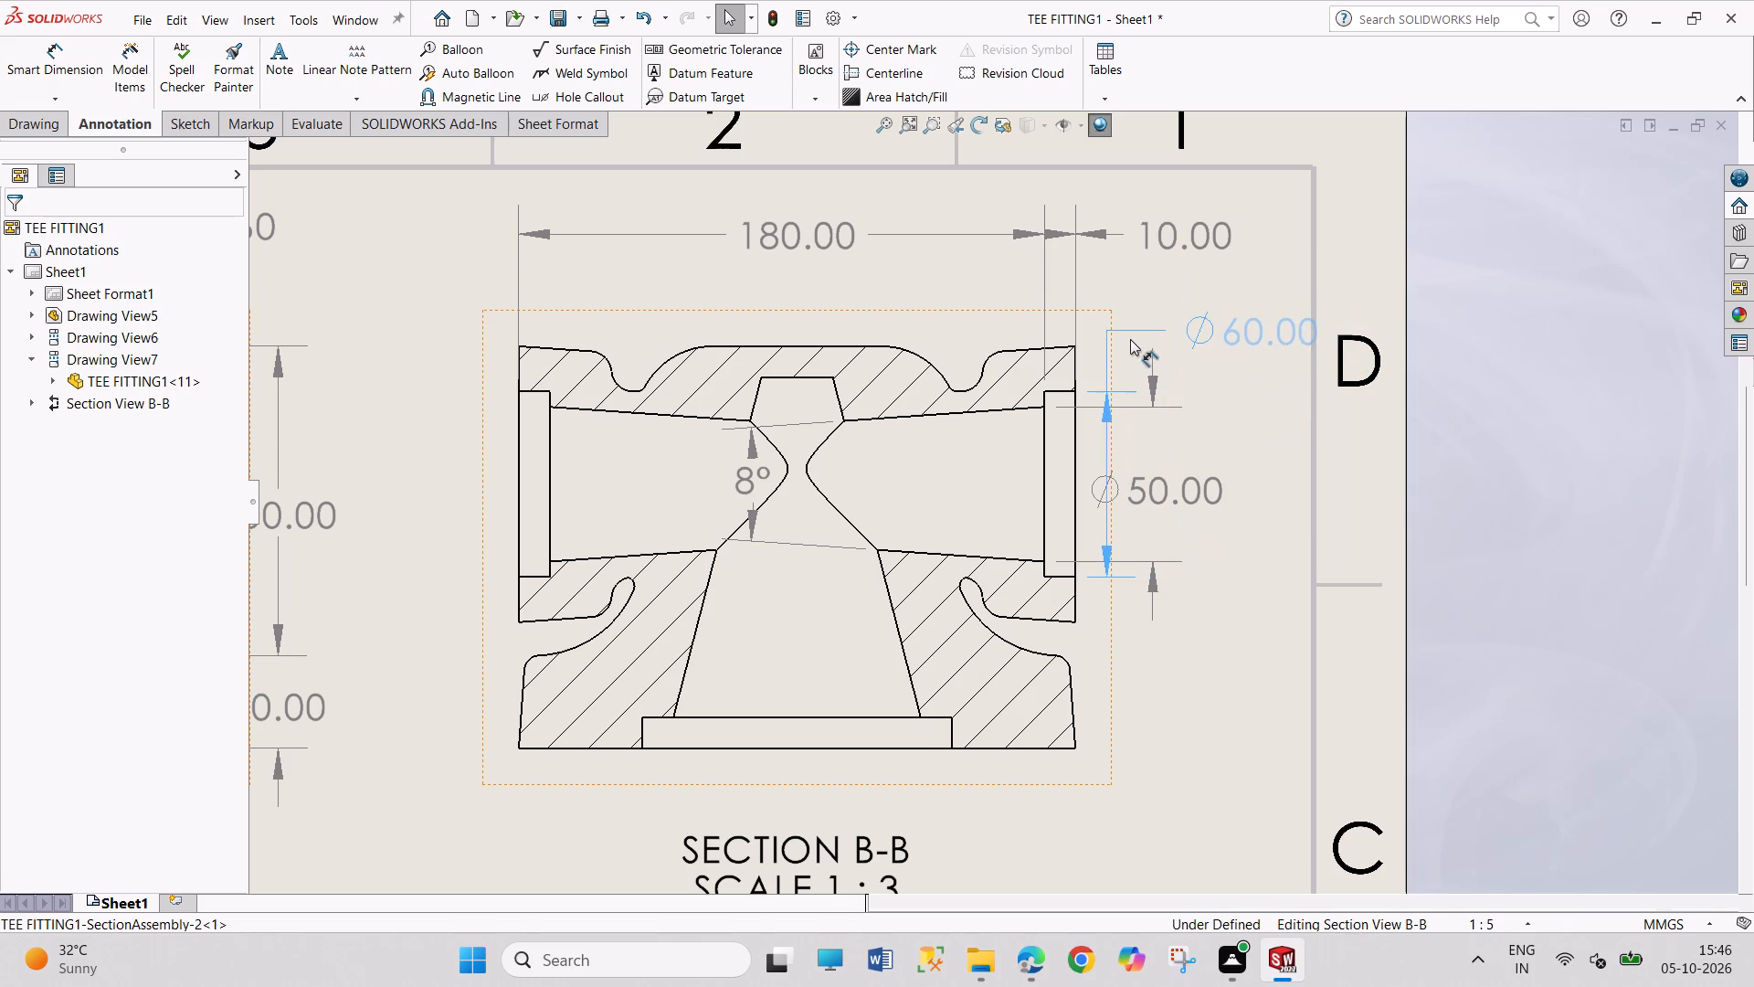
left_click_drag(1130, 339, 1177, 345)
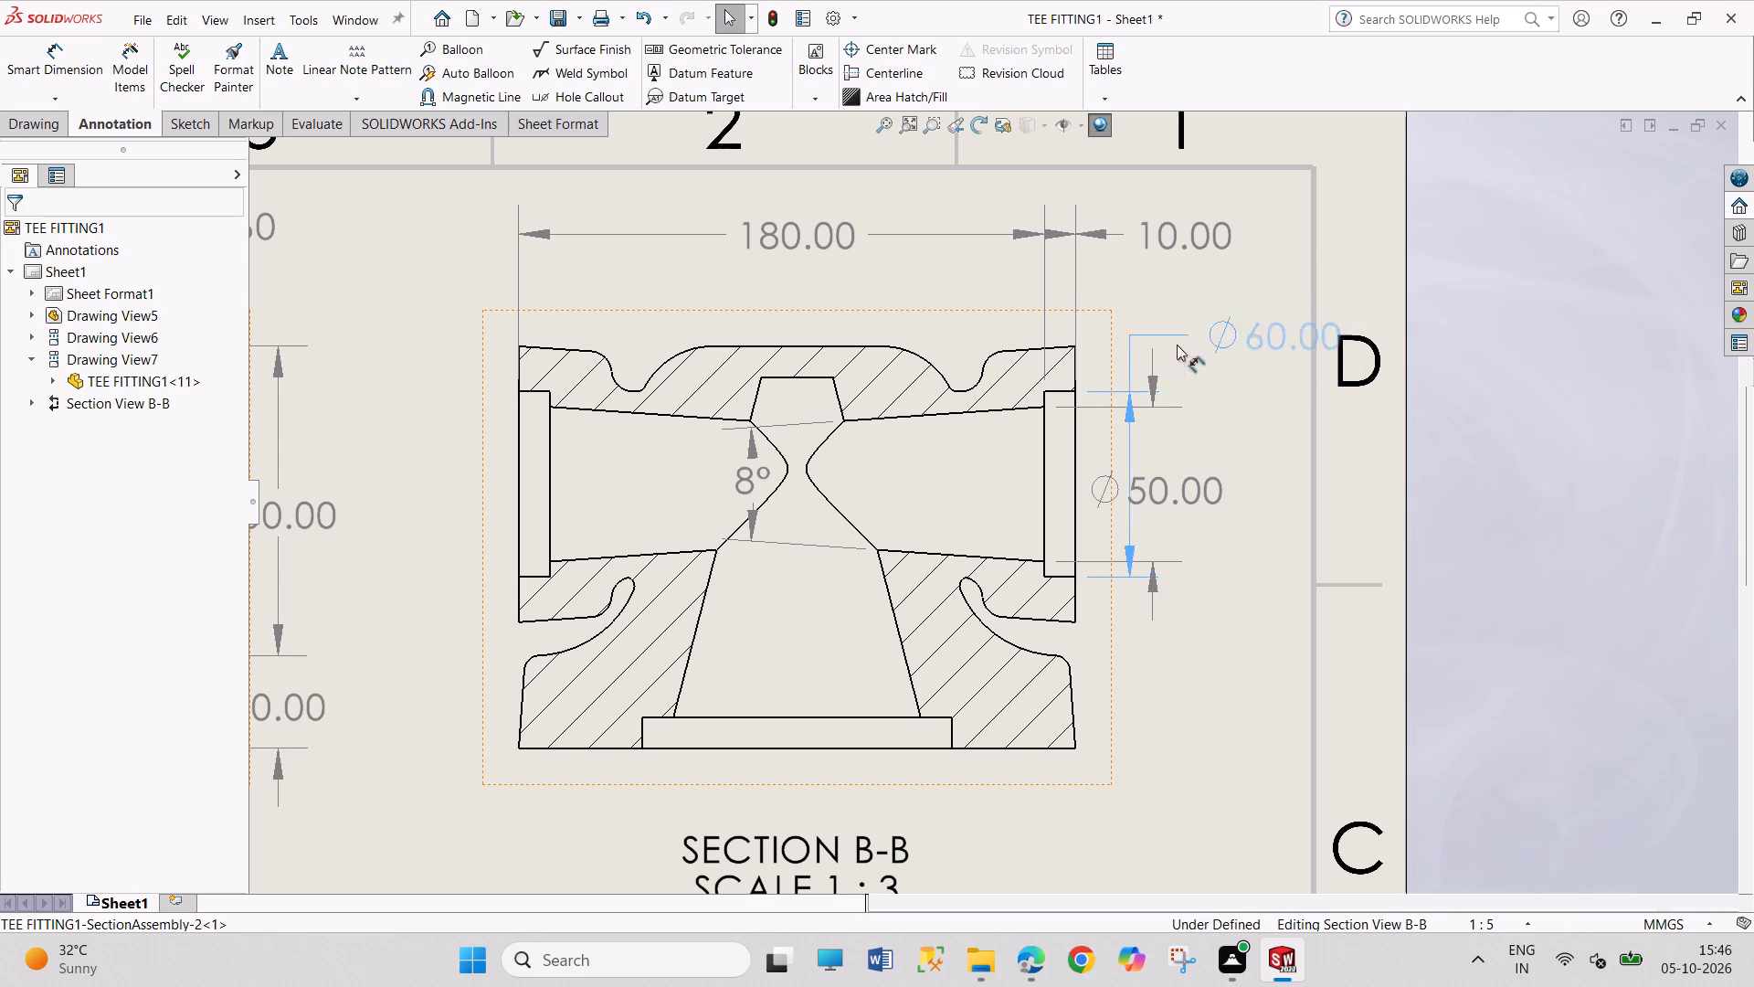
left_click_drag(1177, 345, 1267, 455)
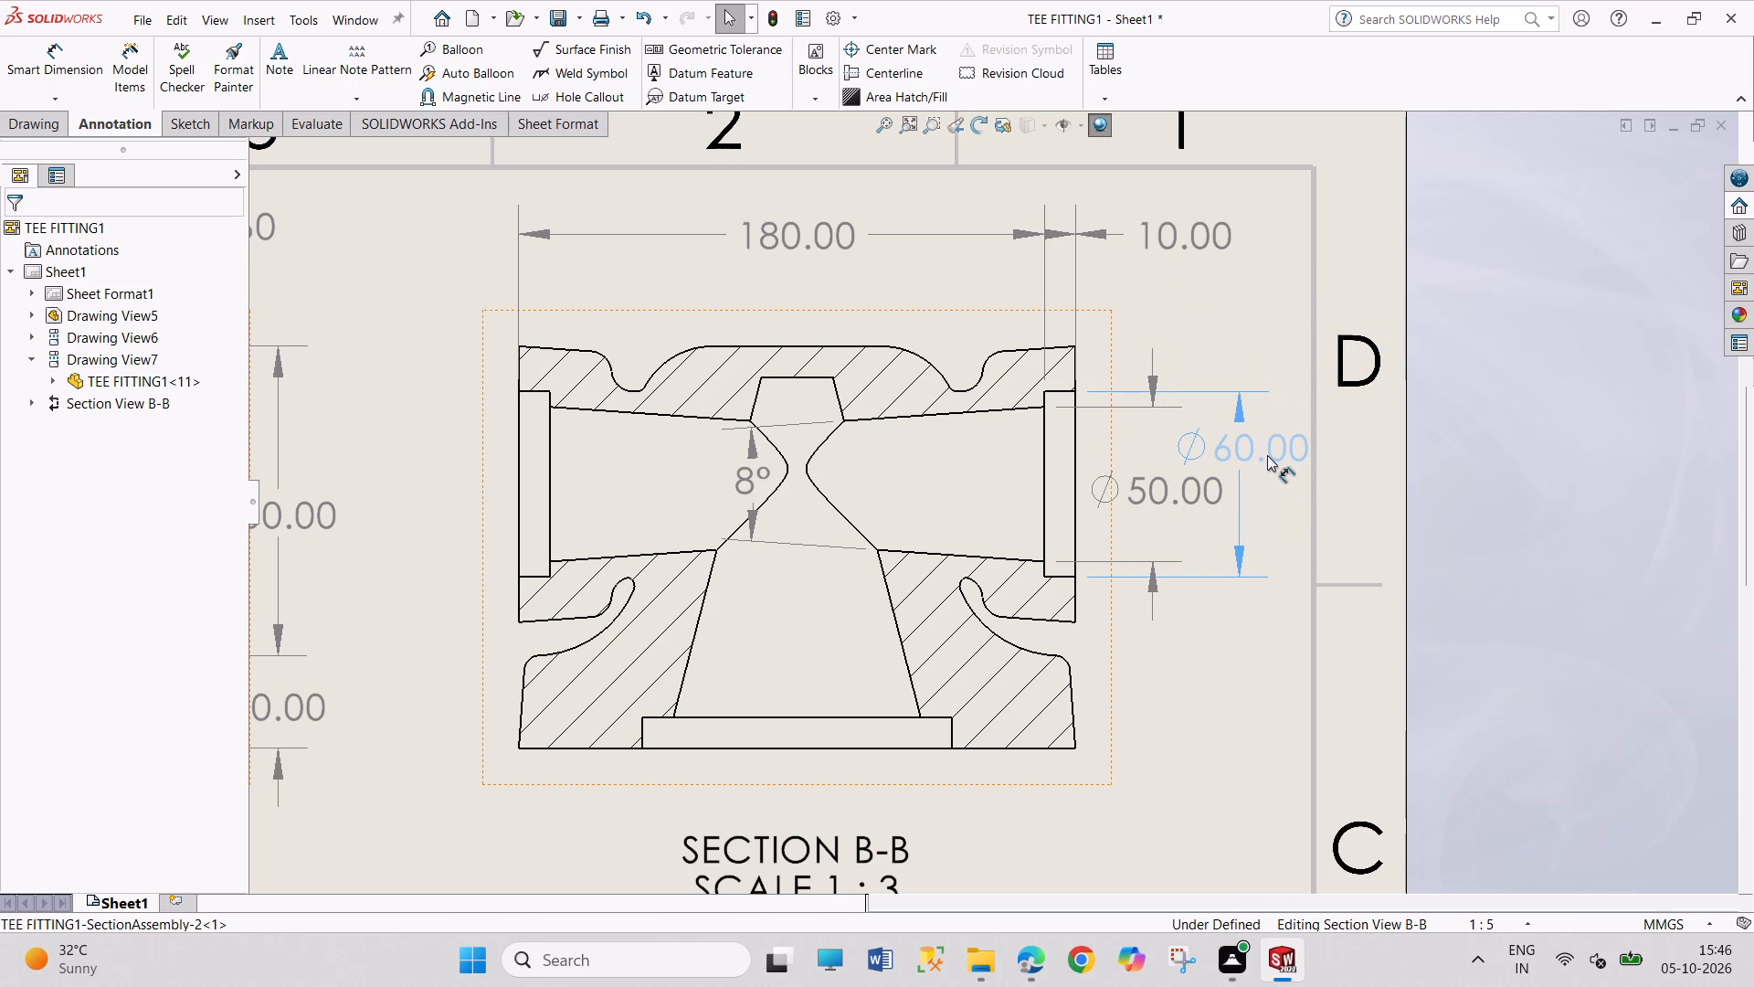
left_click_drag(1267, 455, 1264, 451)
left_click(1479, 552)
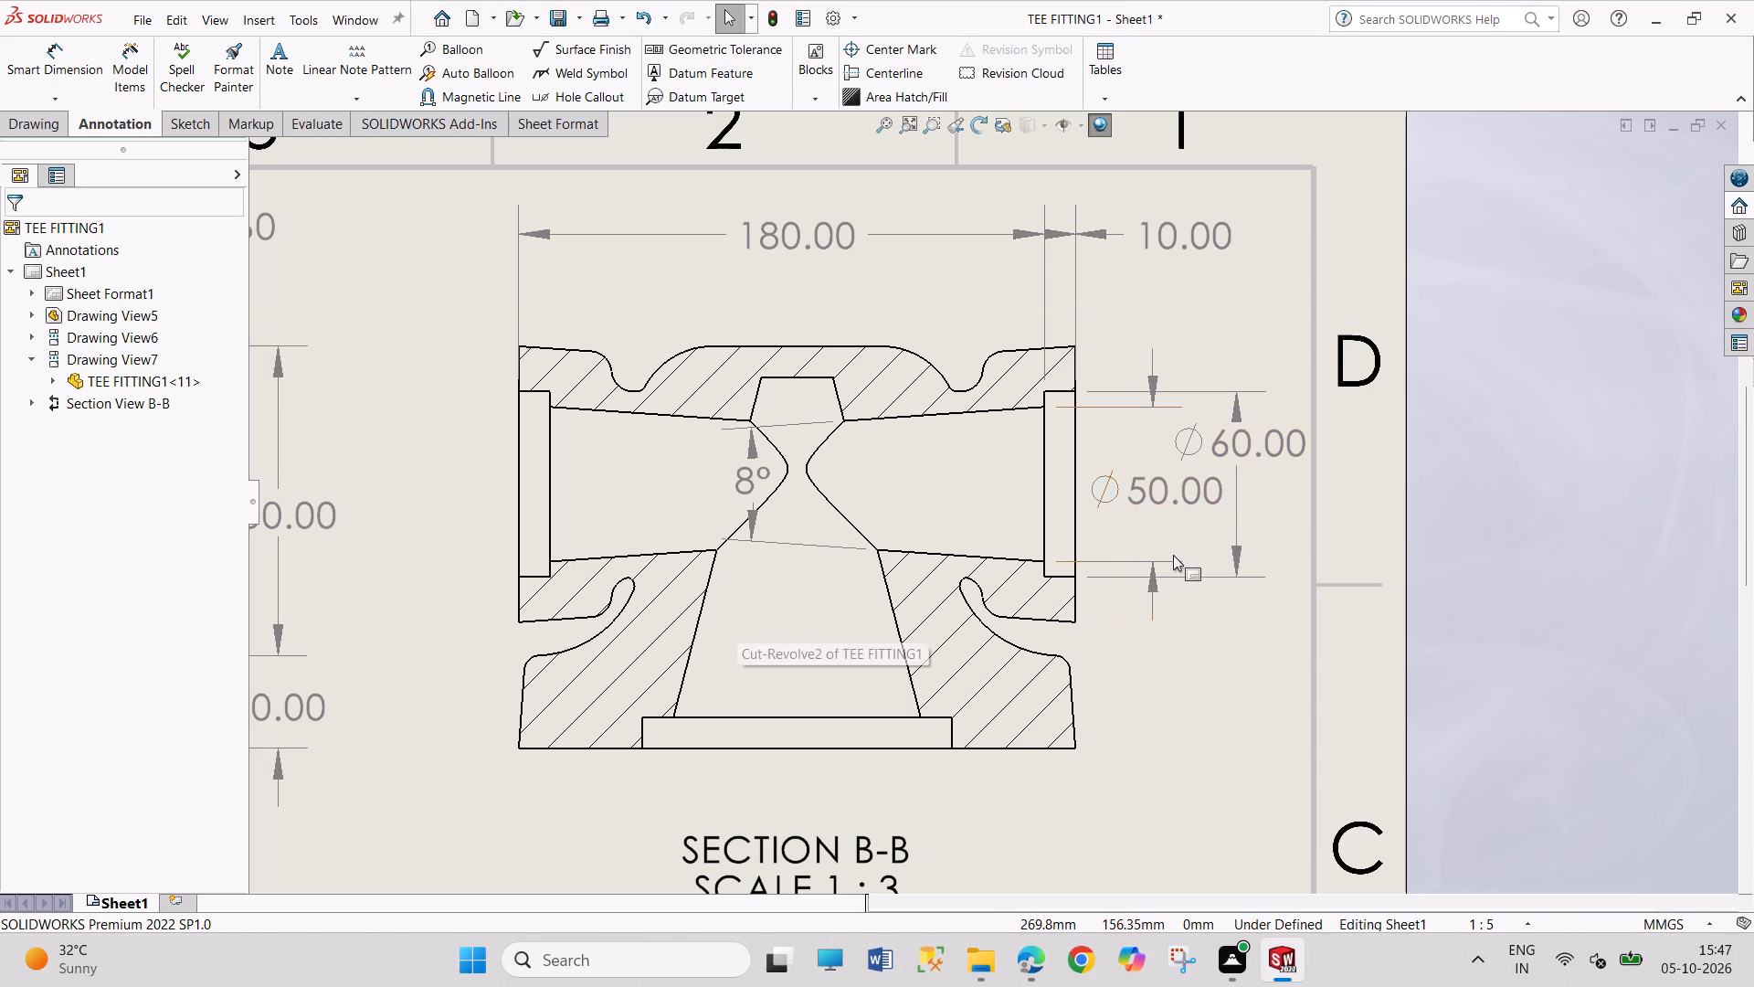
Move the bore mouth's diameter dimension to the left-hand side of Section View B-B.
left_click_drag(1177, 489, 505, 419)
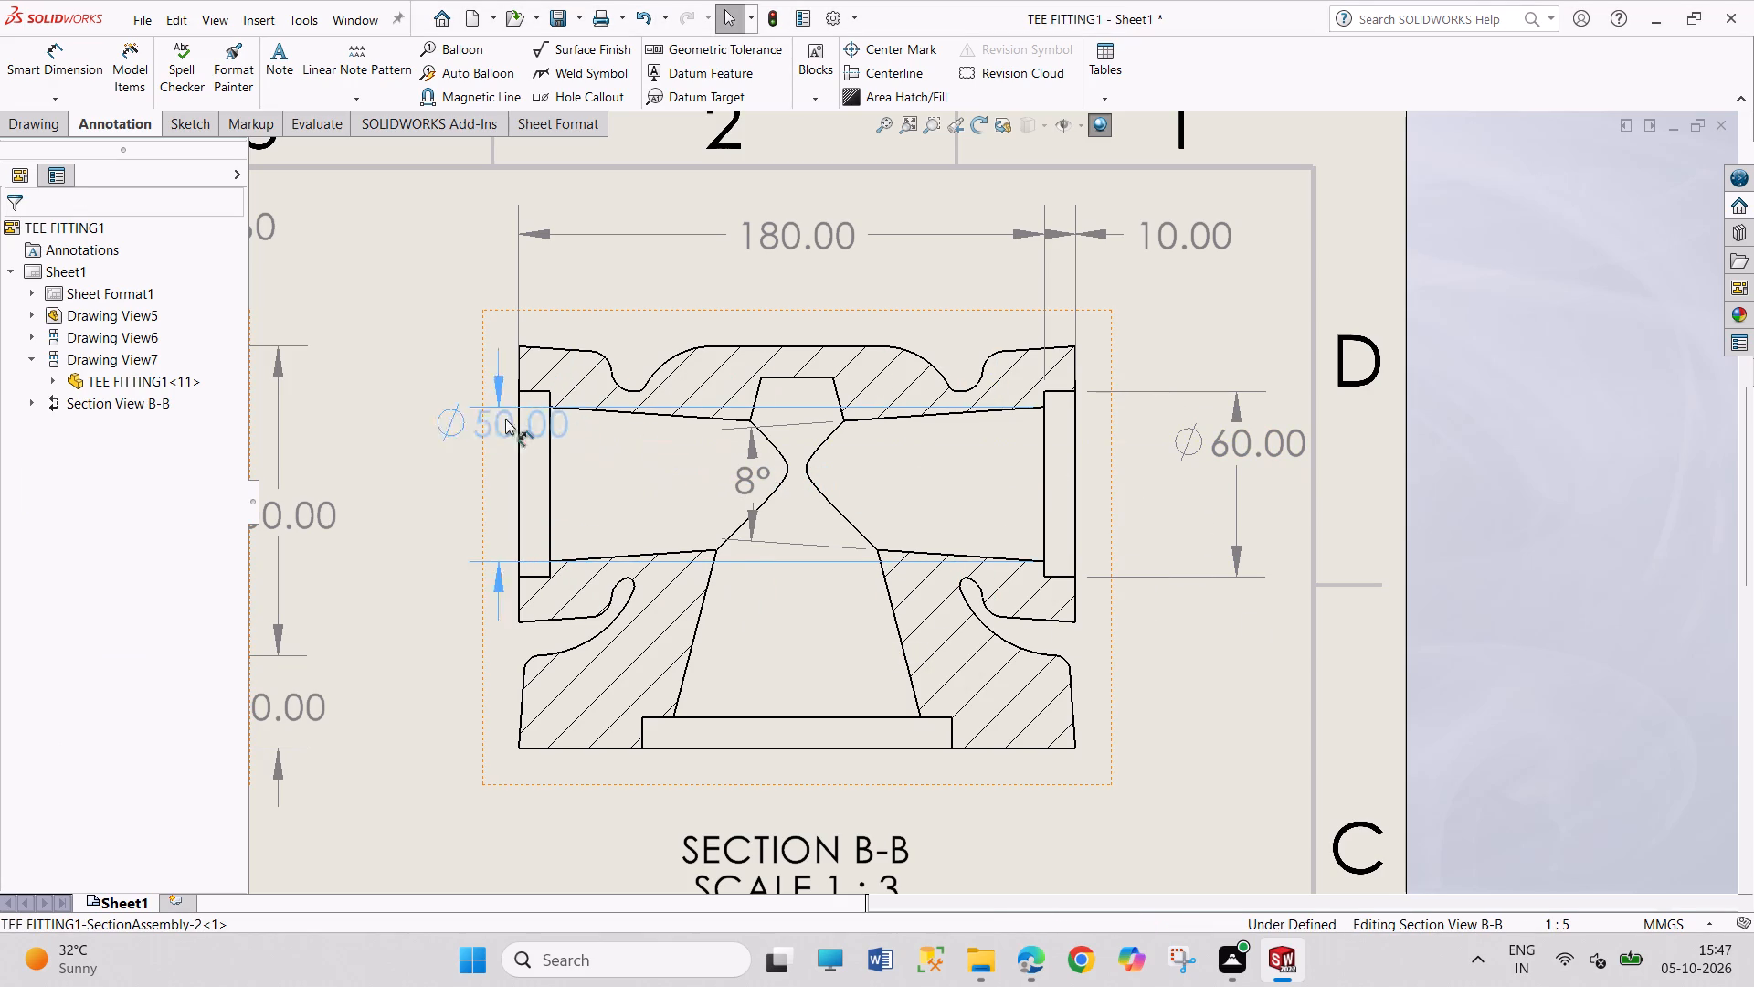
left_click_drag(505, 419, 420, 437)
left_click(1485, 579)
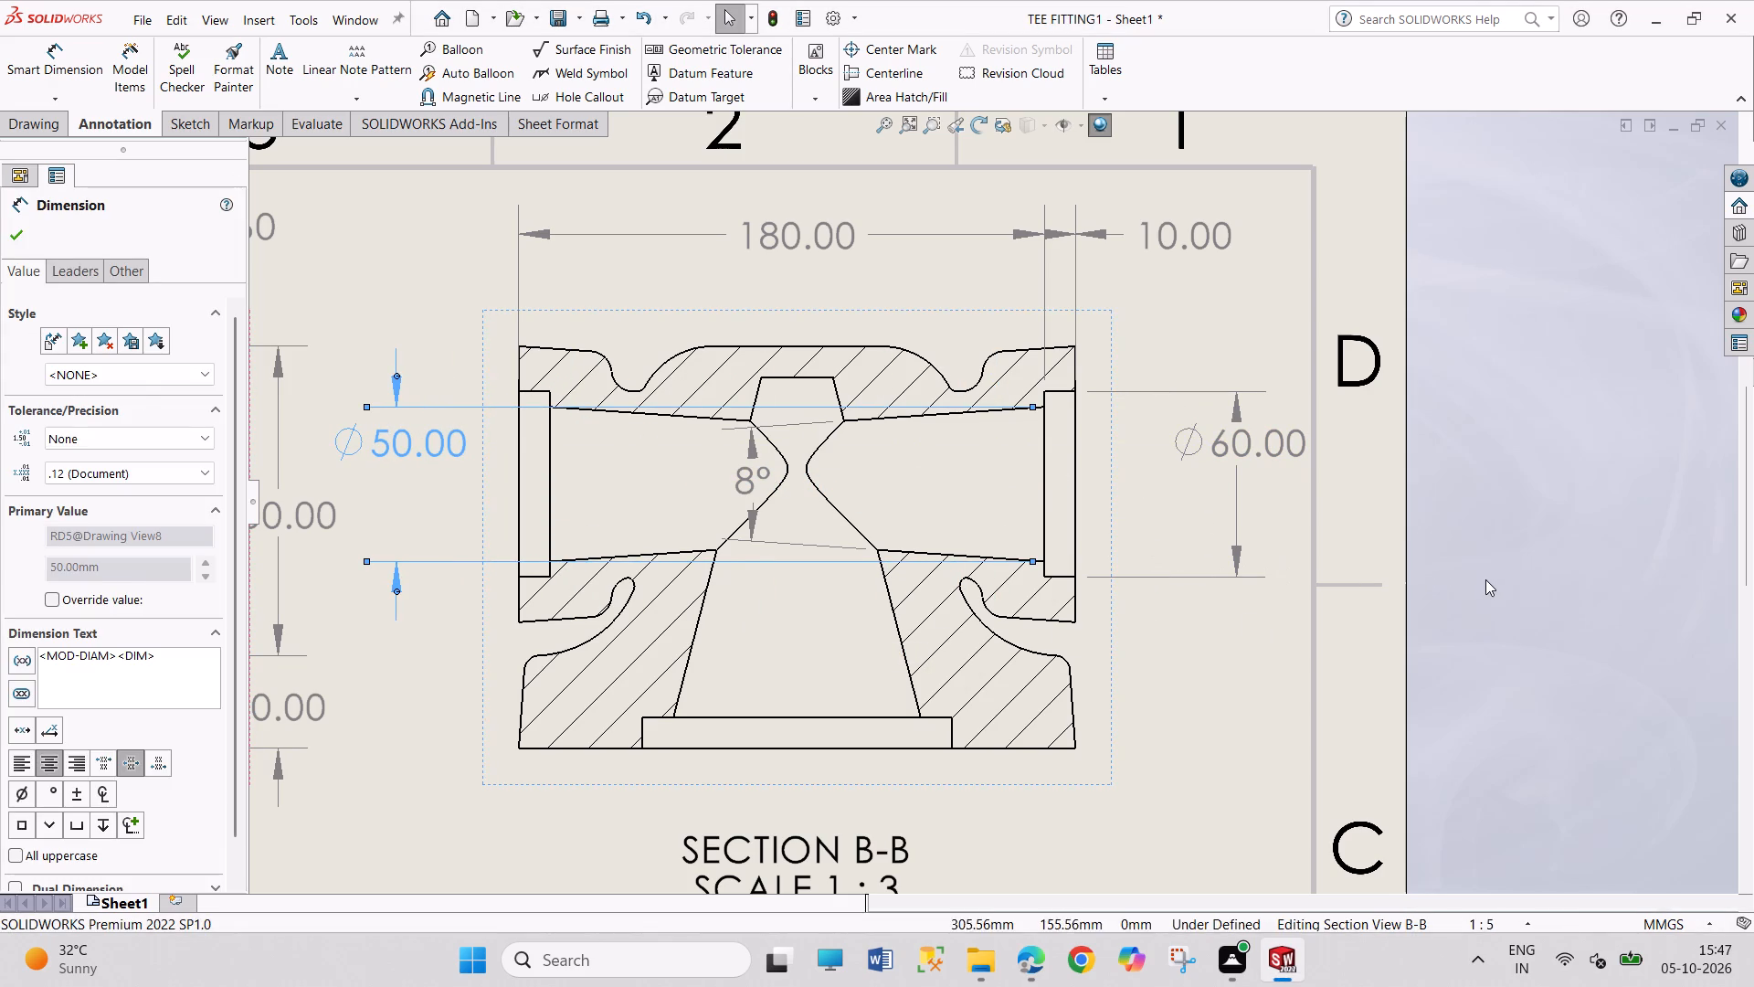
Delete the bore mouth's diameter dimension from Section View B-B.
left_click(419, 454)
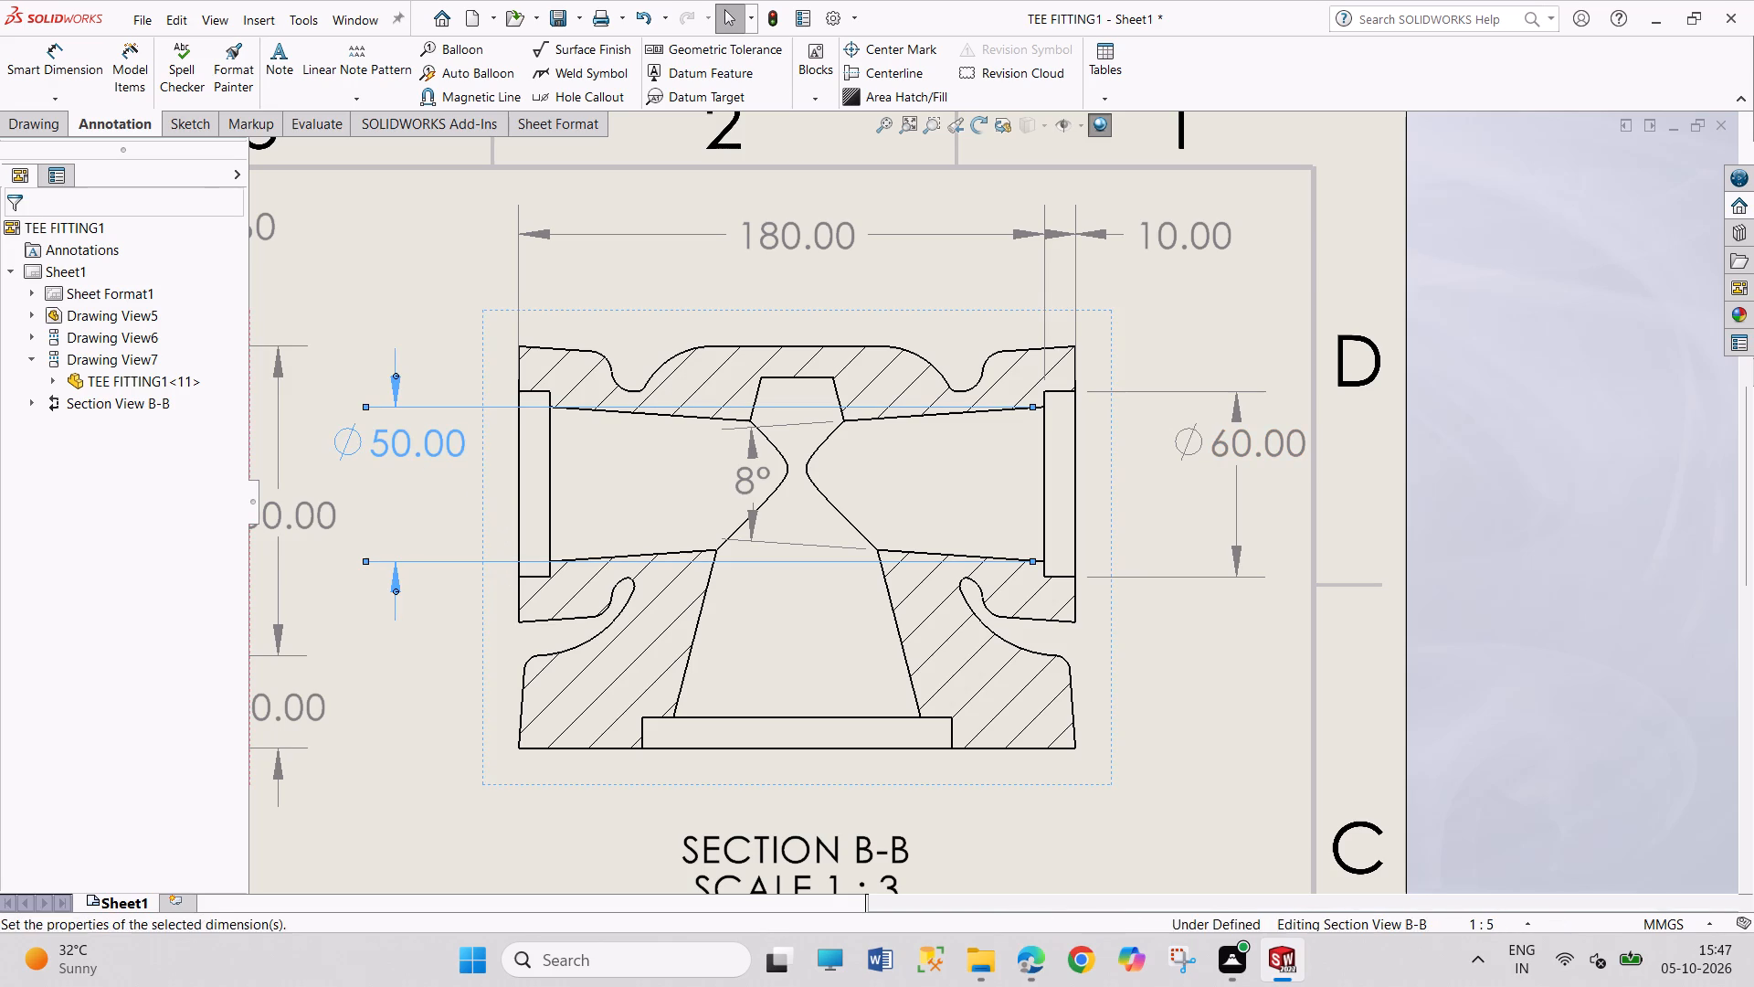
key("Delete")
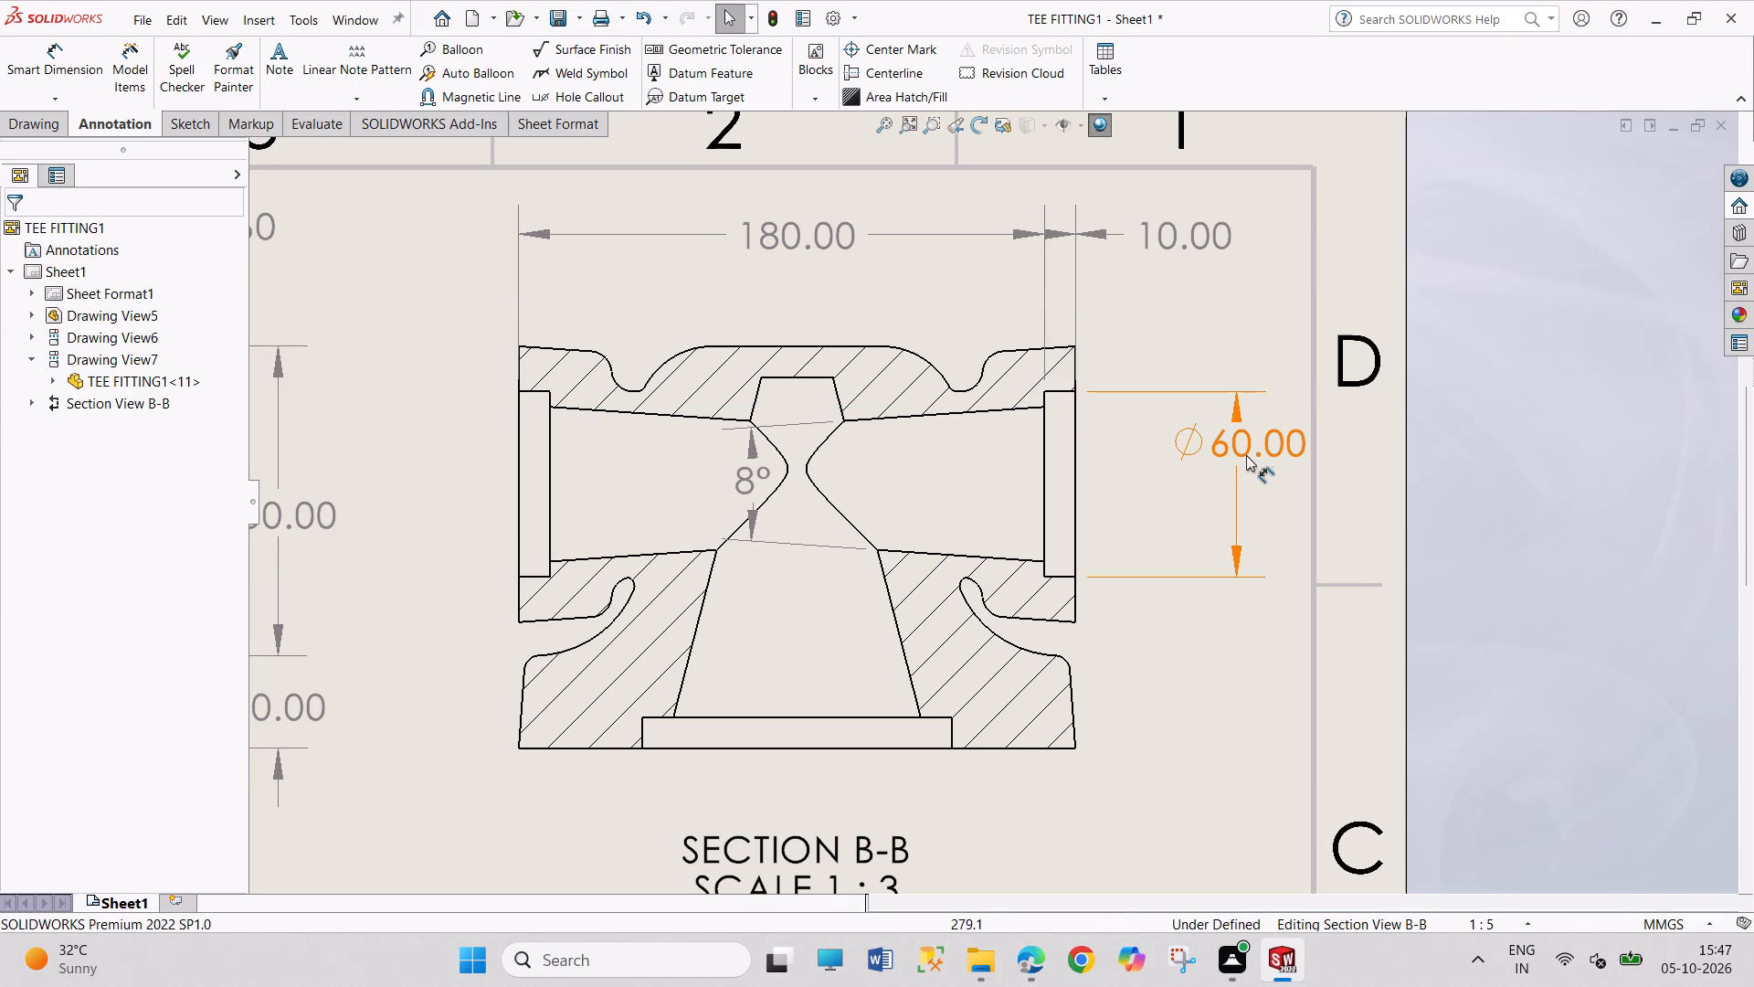
Replace the right-end counterbore's diameter dimension in Section View B-B with a new one, its text near the bore's centre height.
left_click(1252, 455)
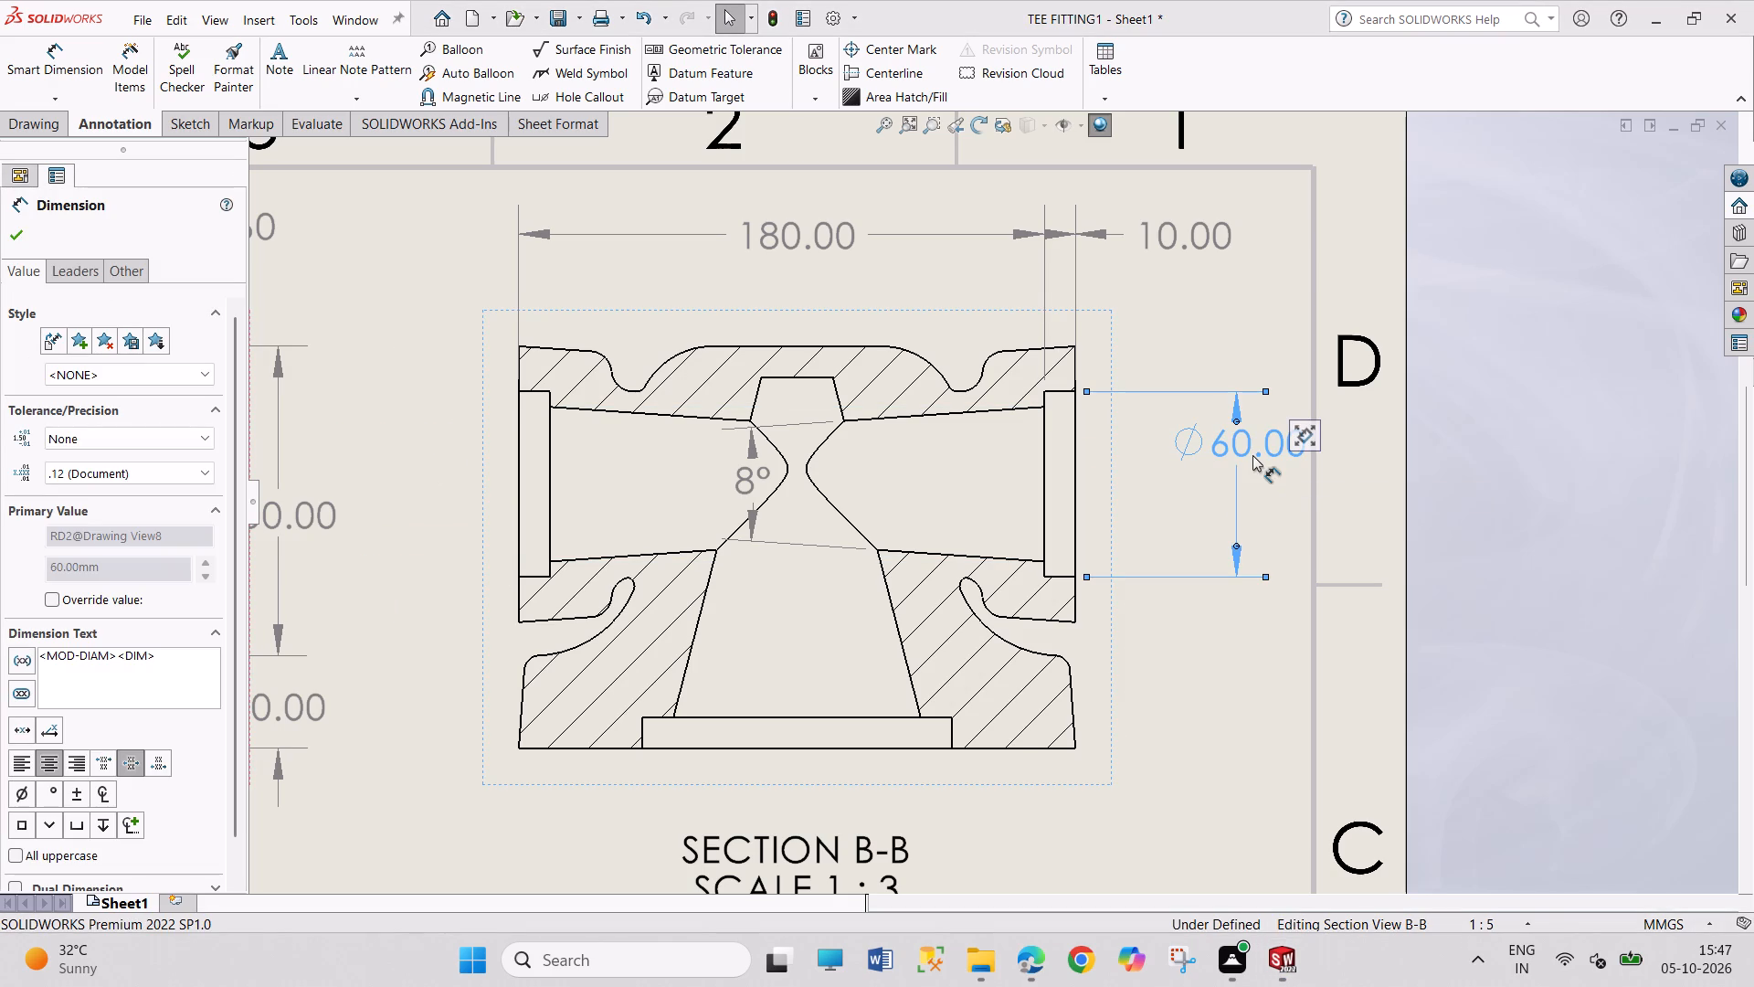
key("Delete")
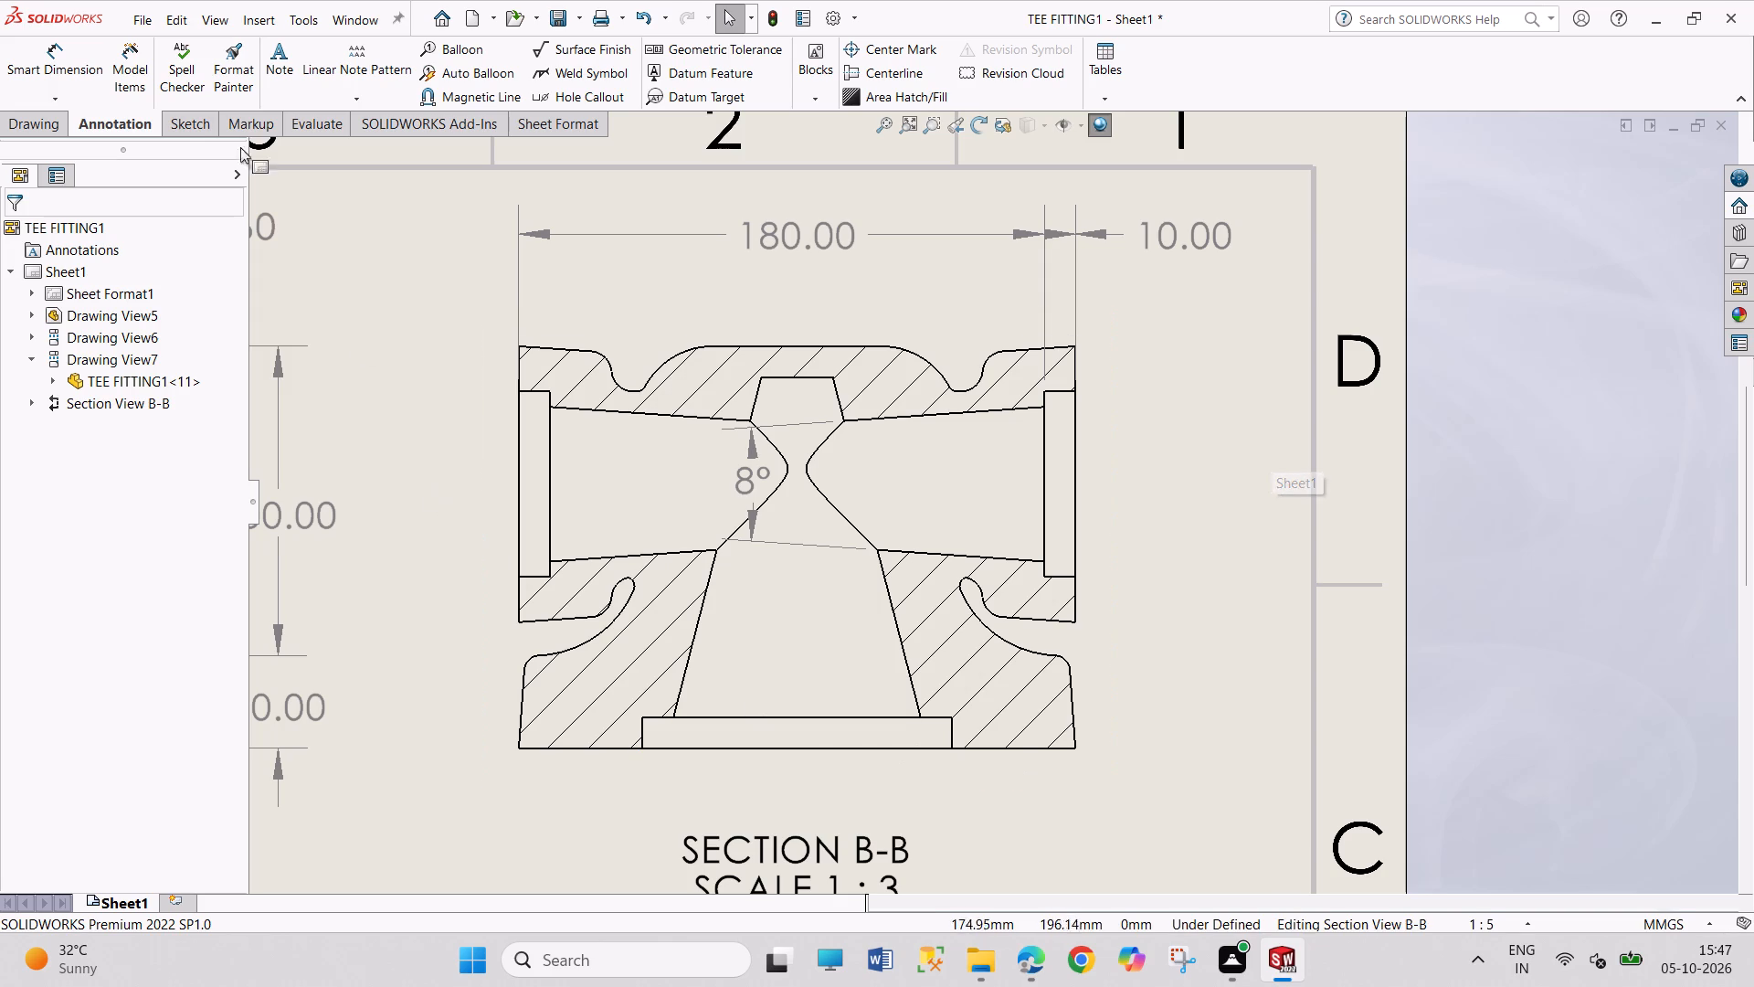
left_click(60, 69)
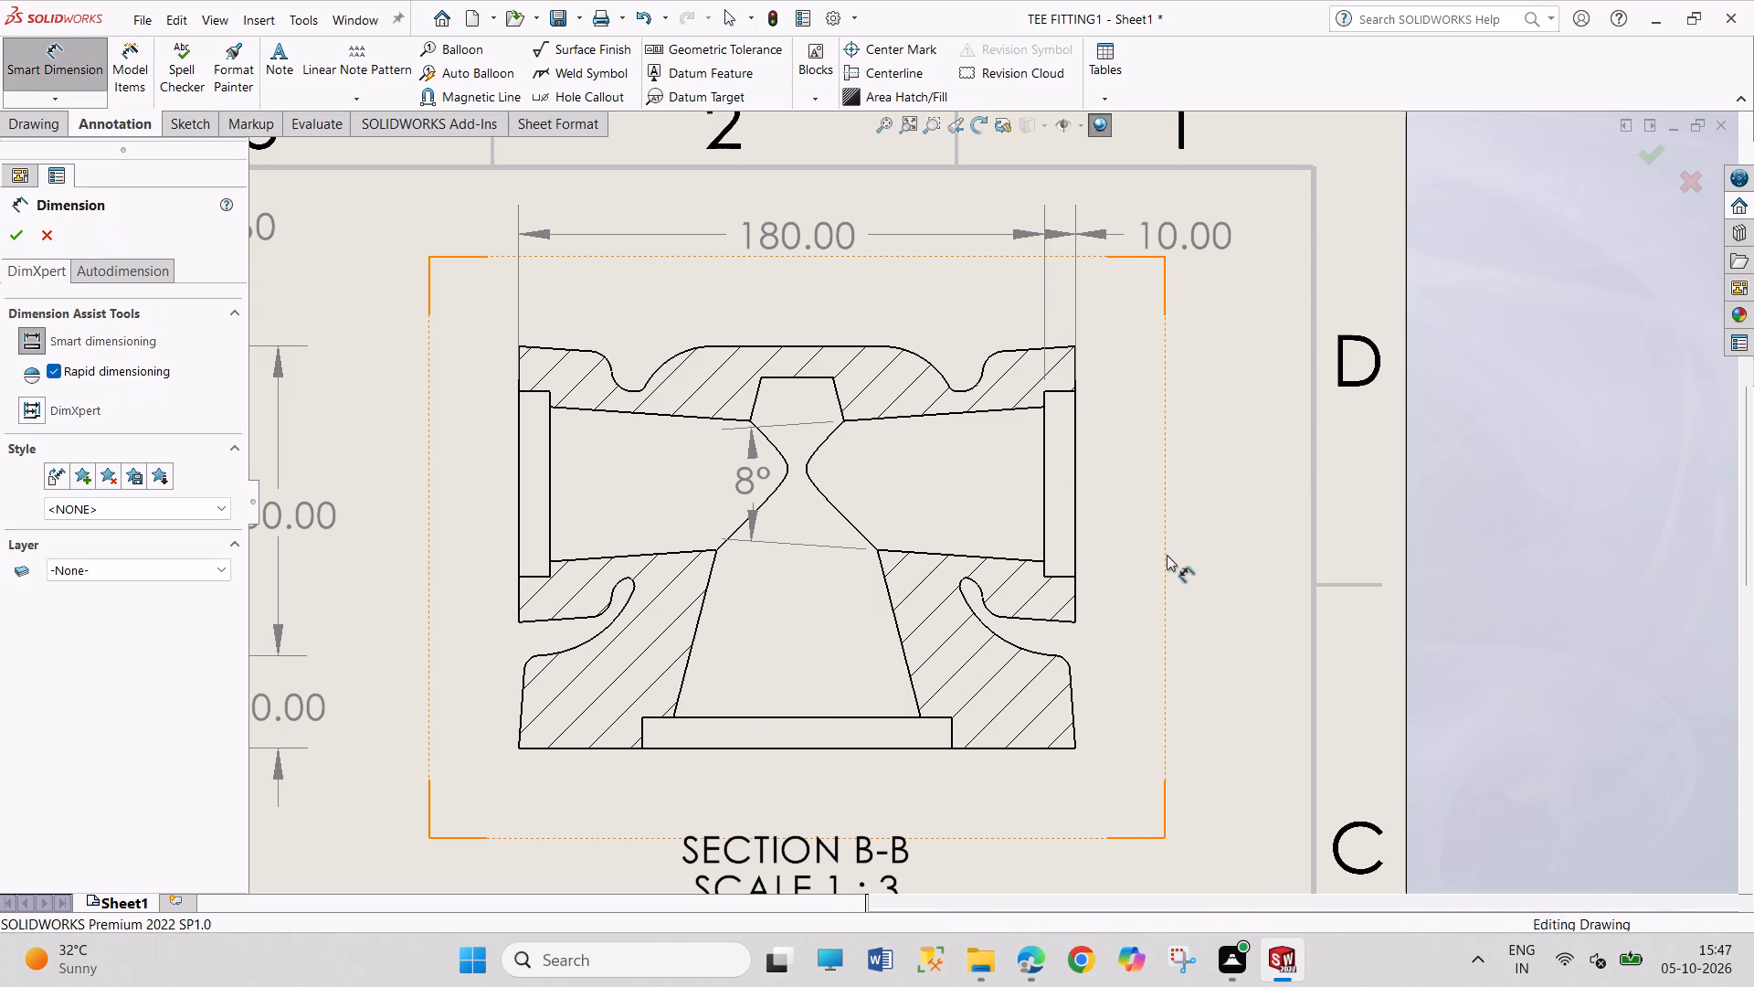
left_click(1077, 561)
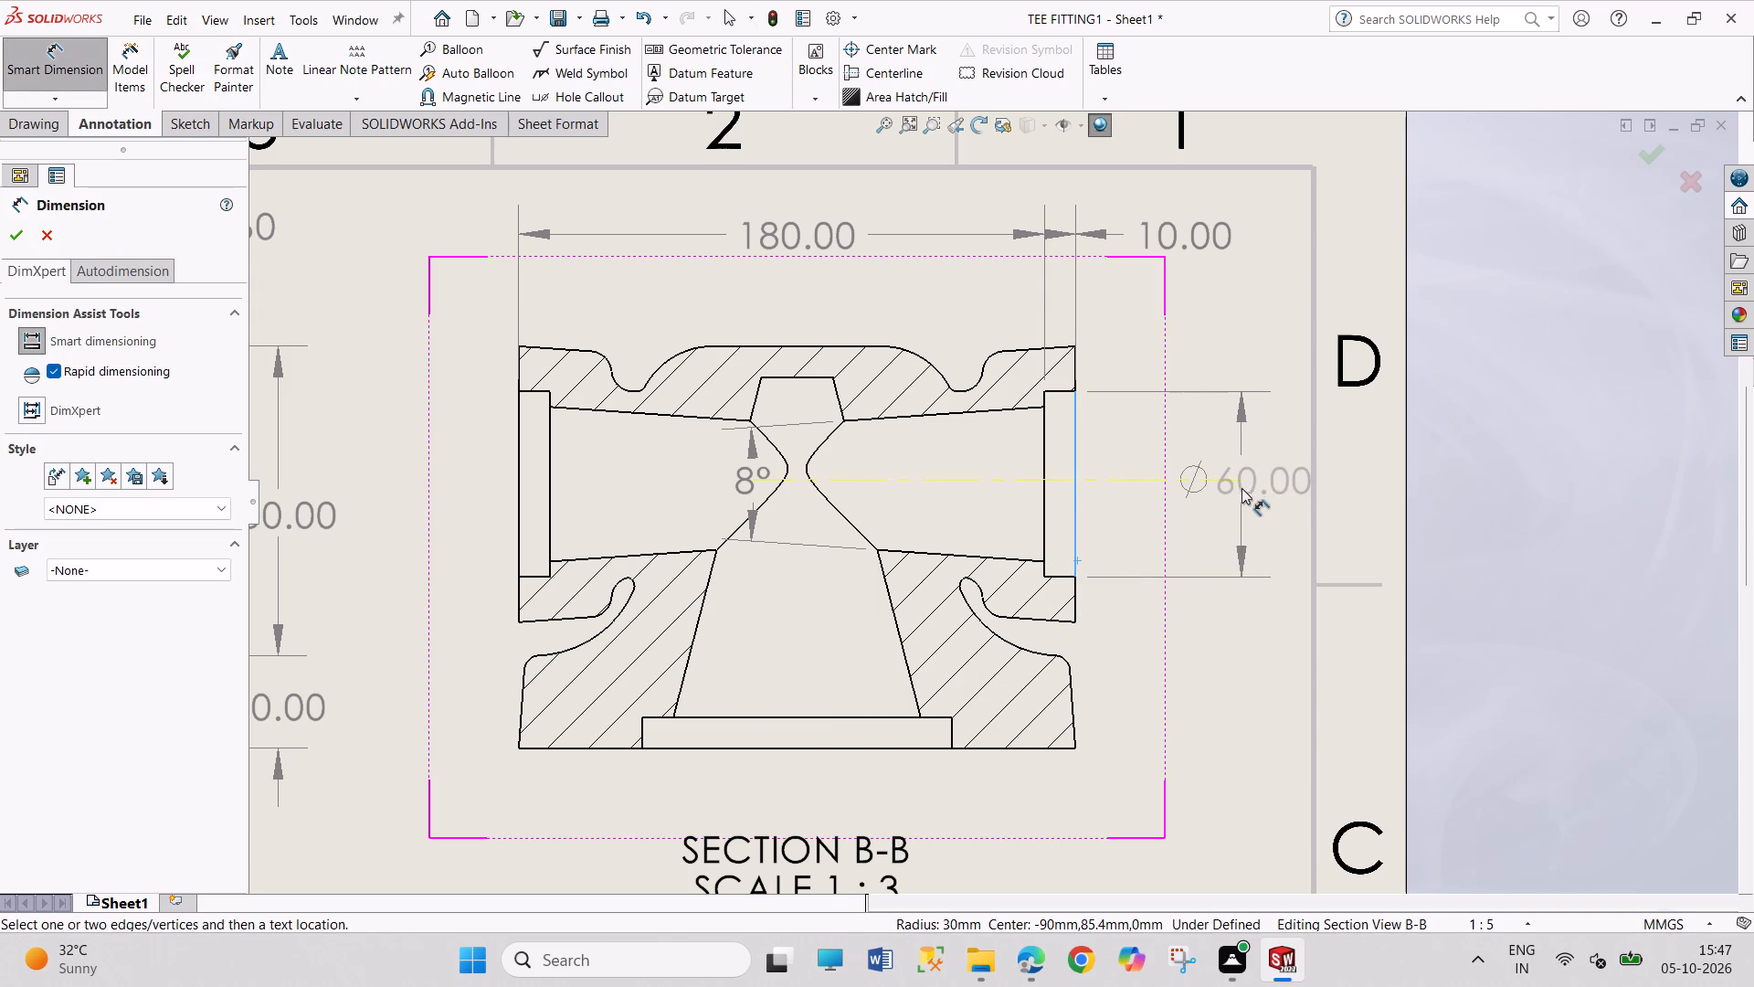
left_click(1242, 491)
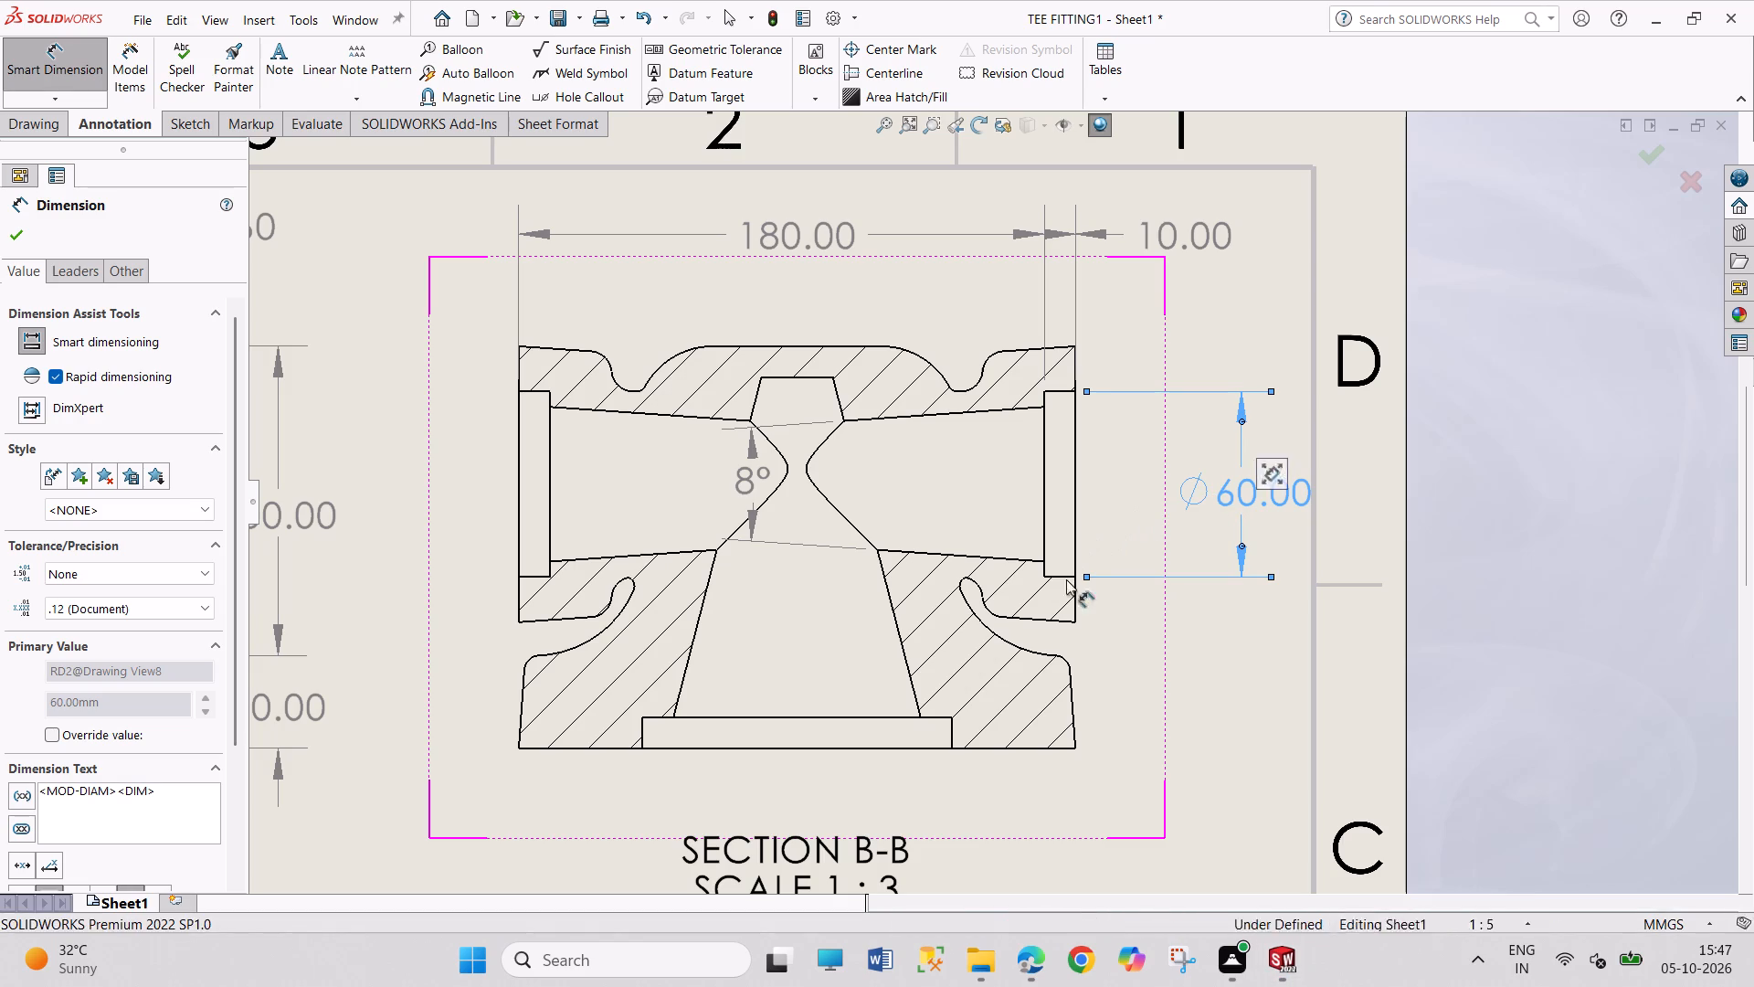
Dimension the right-hand tapered bore's mouth diameter in Section View B-B, placing its text closer in and lower than the counterbore's.
left_click(1044, 561)
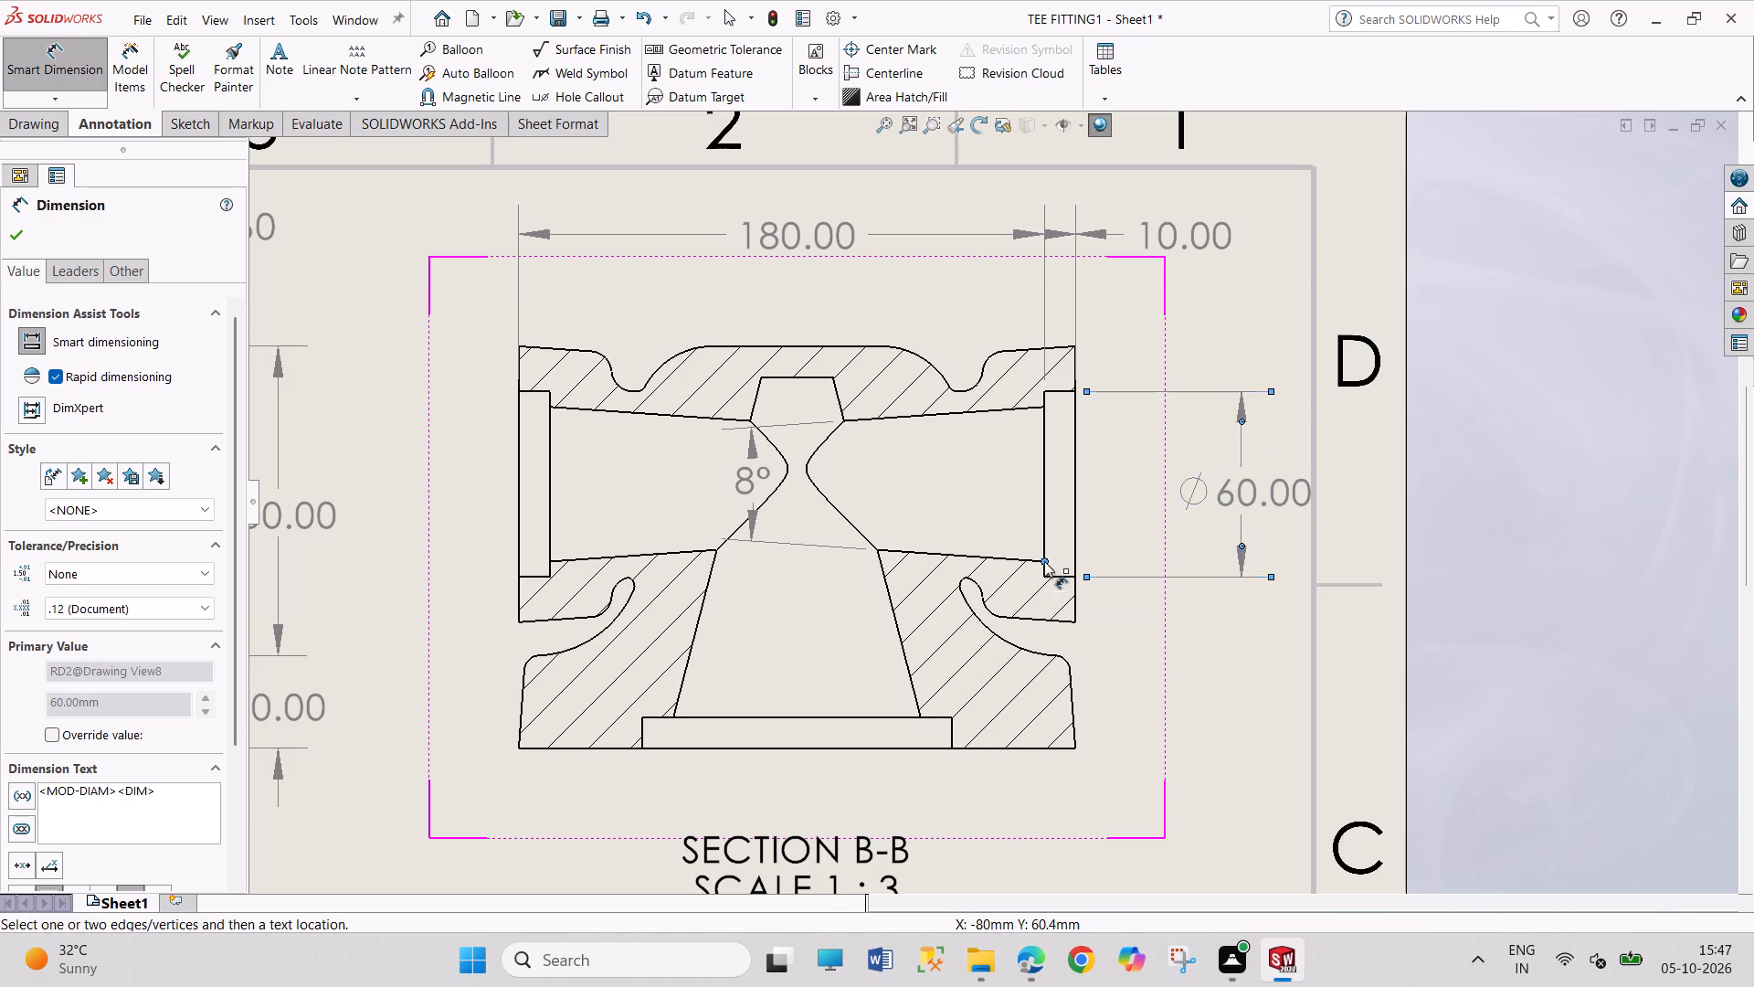
left_click(1046, 409)
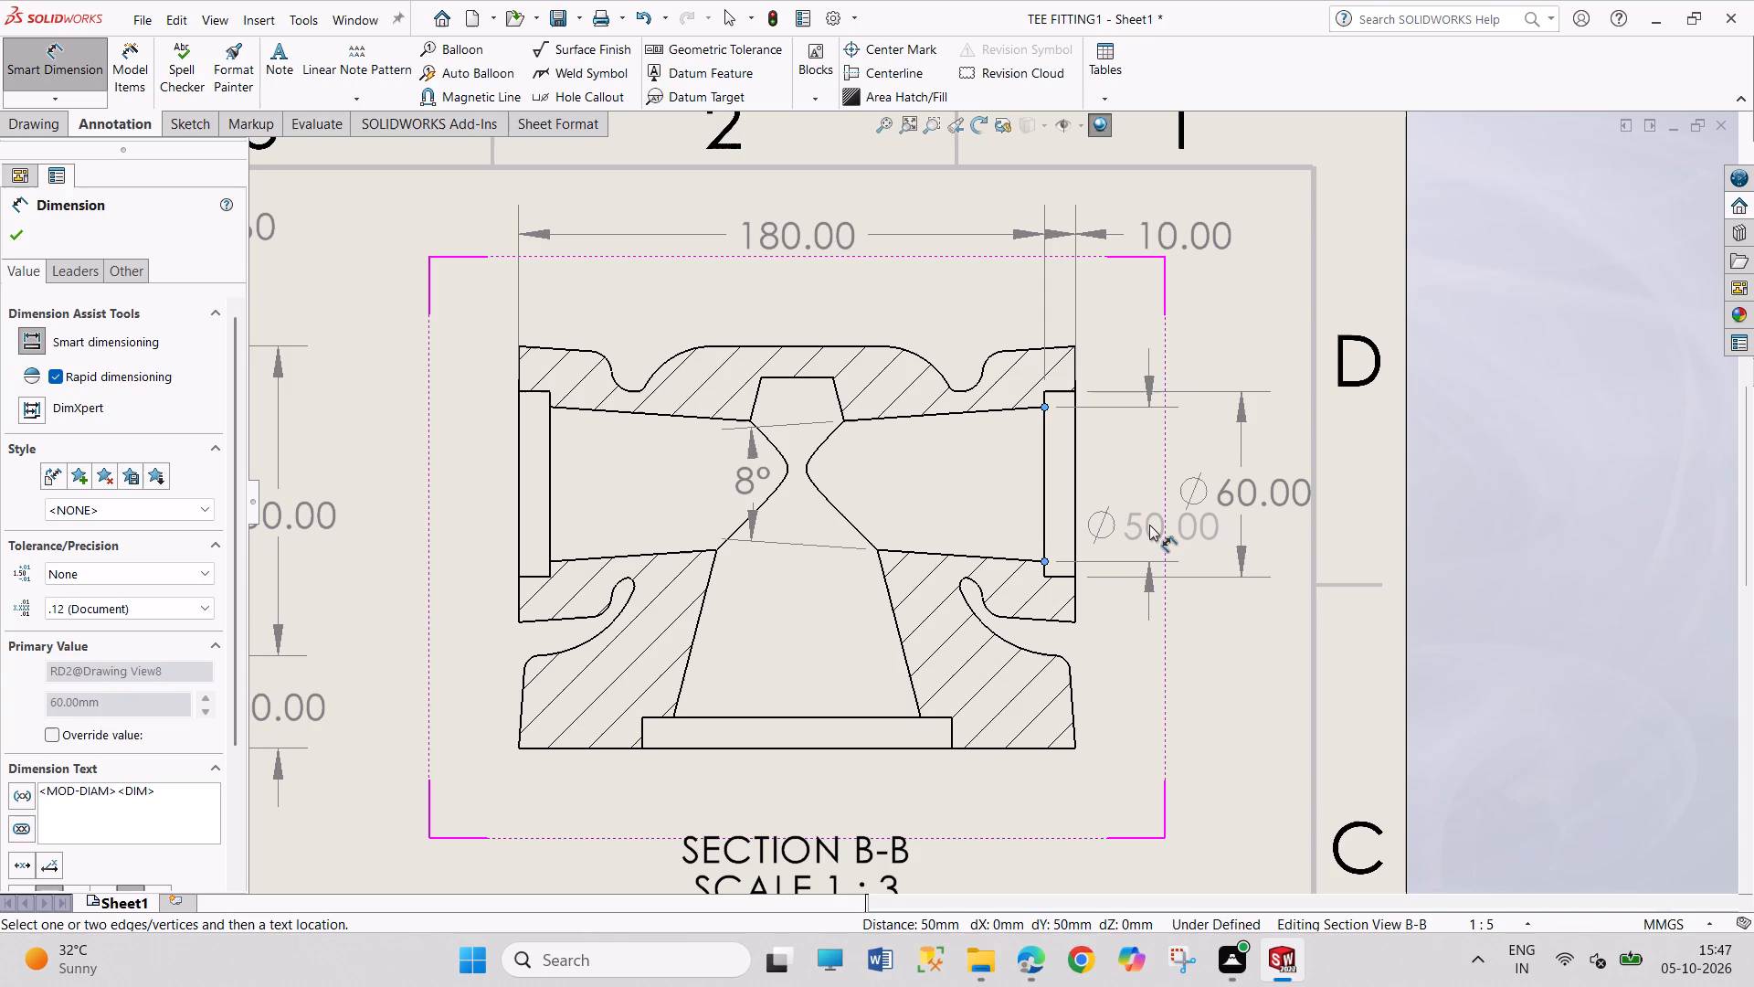
left_click(1149, 525)
right_click(1468, 518)
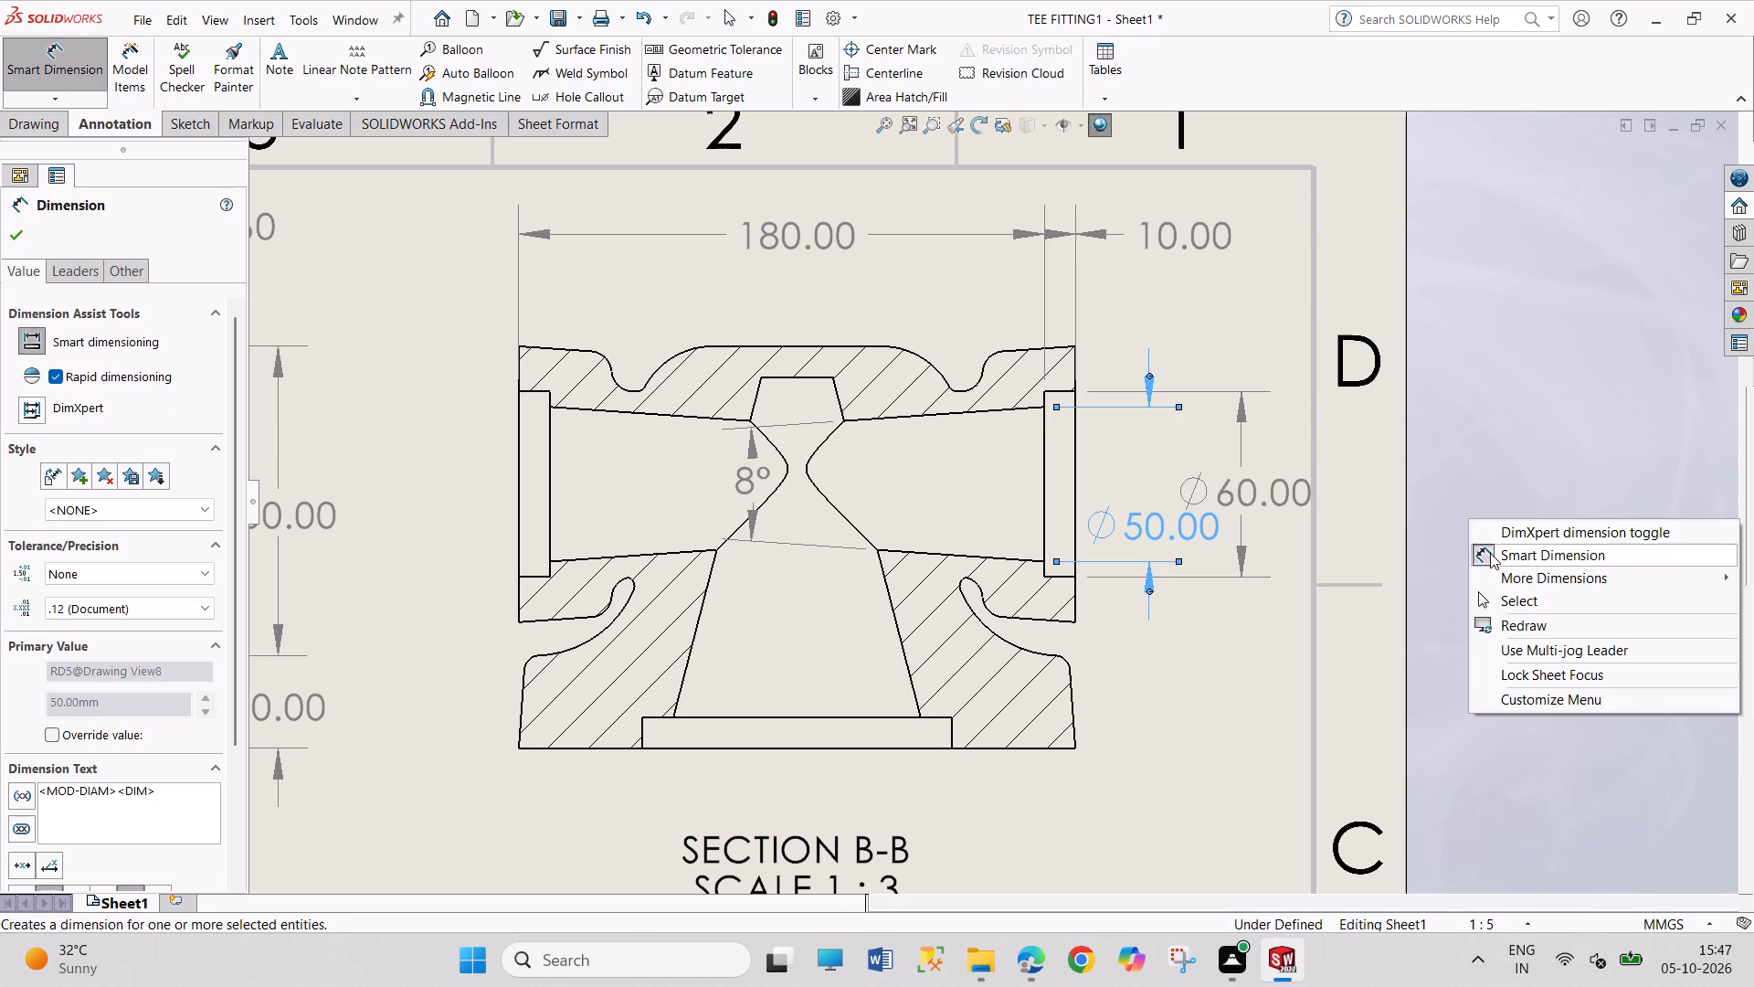
Move the right-end counterbore's diameter dimension in Section View B-B slightly higher and closer to the view.
left_click_drag(1505, 594, 1510, 605)
left_click_drag(1266, 495, 1266, 473)
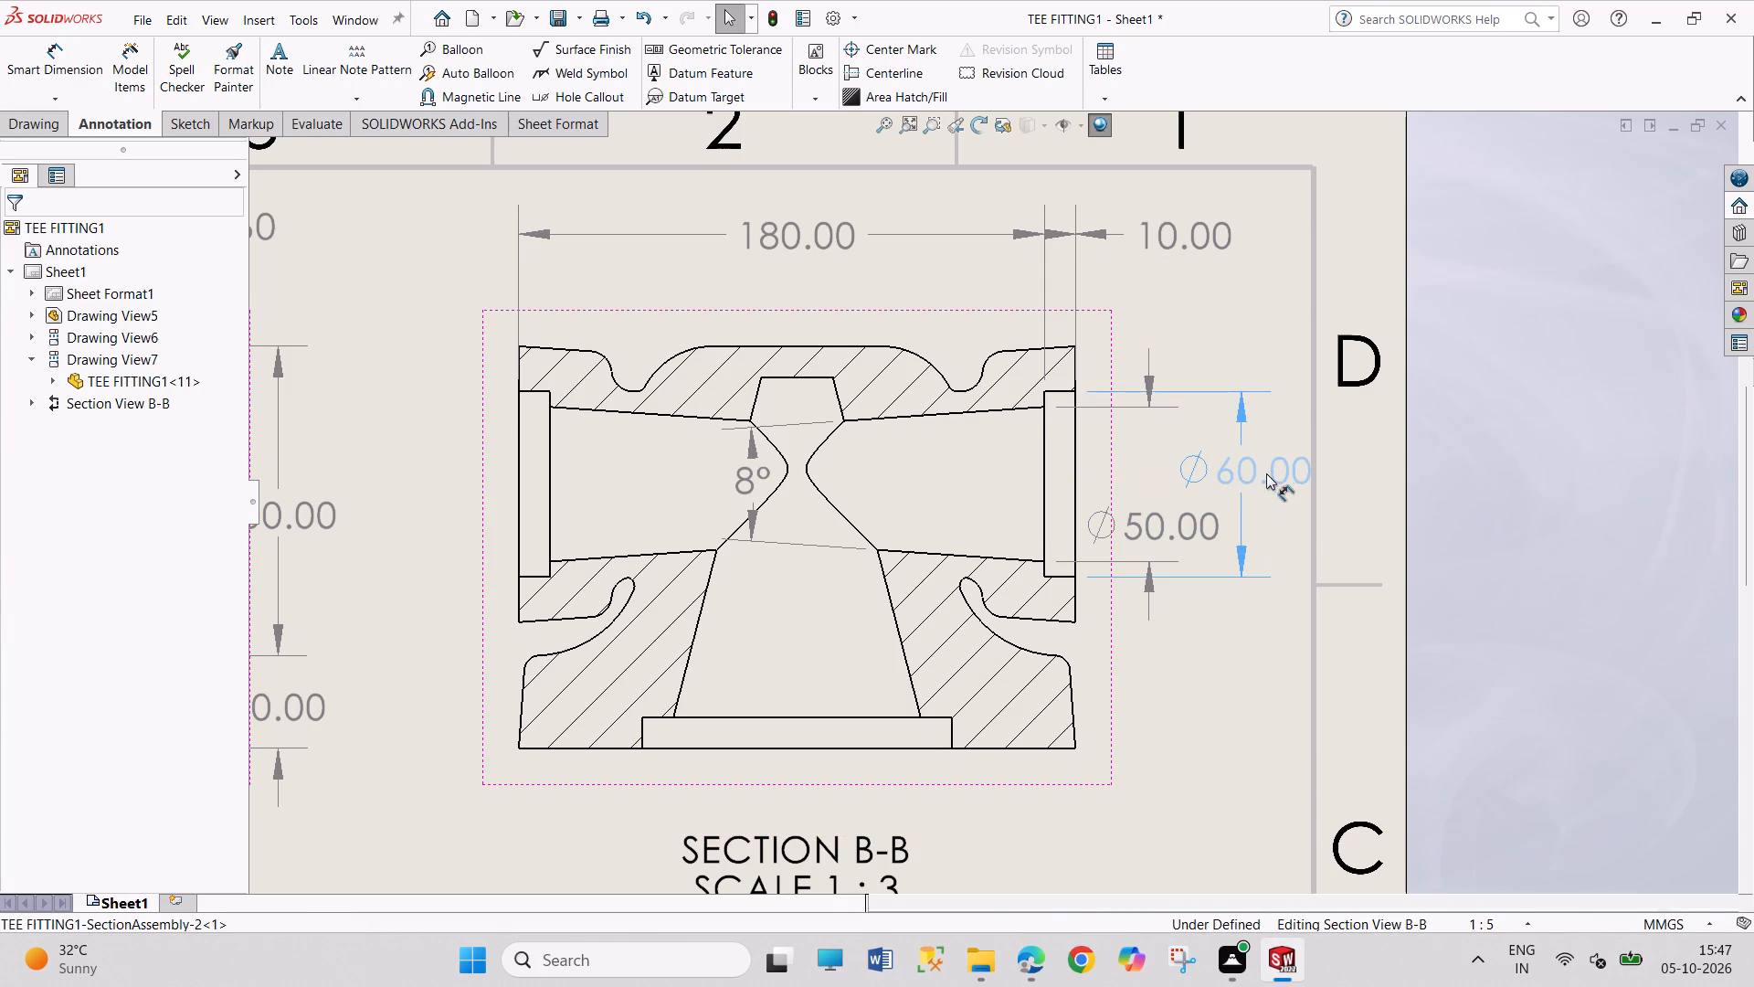
left_click_drag(1266, 473, 1259, 469)
left_click(1548, 593)
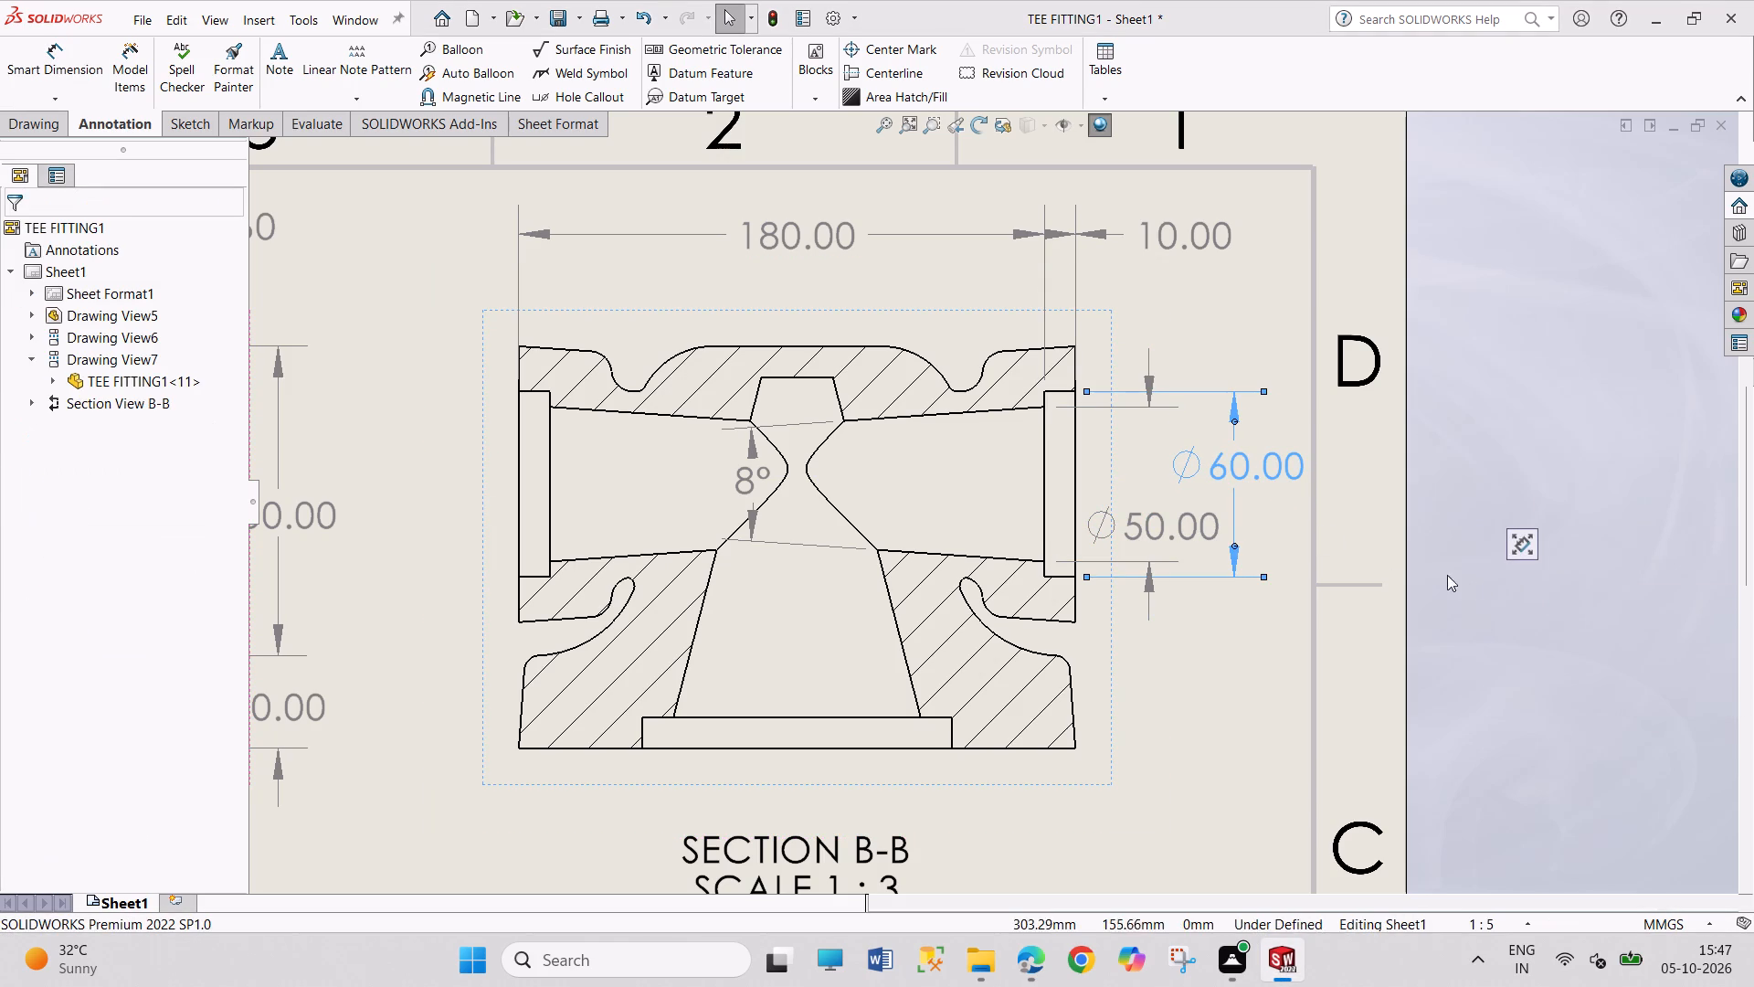
Move the 8° taper angle dimension in Section View B-B into the right-hand bore, clear of the central intersection curves.
scroll(1177, 561, "up", 3)
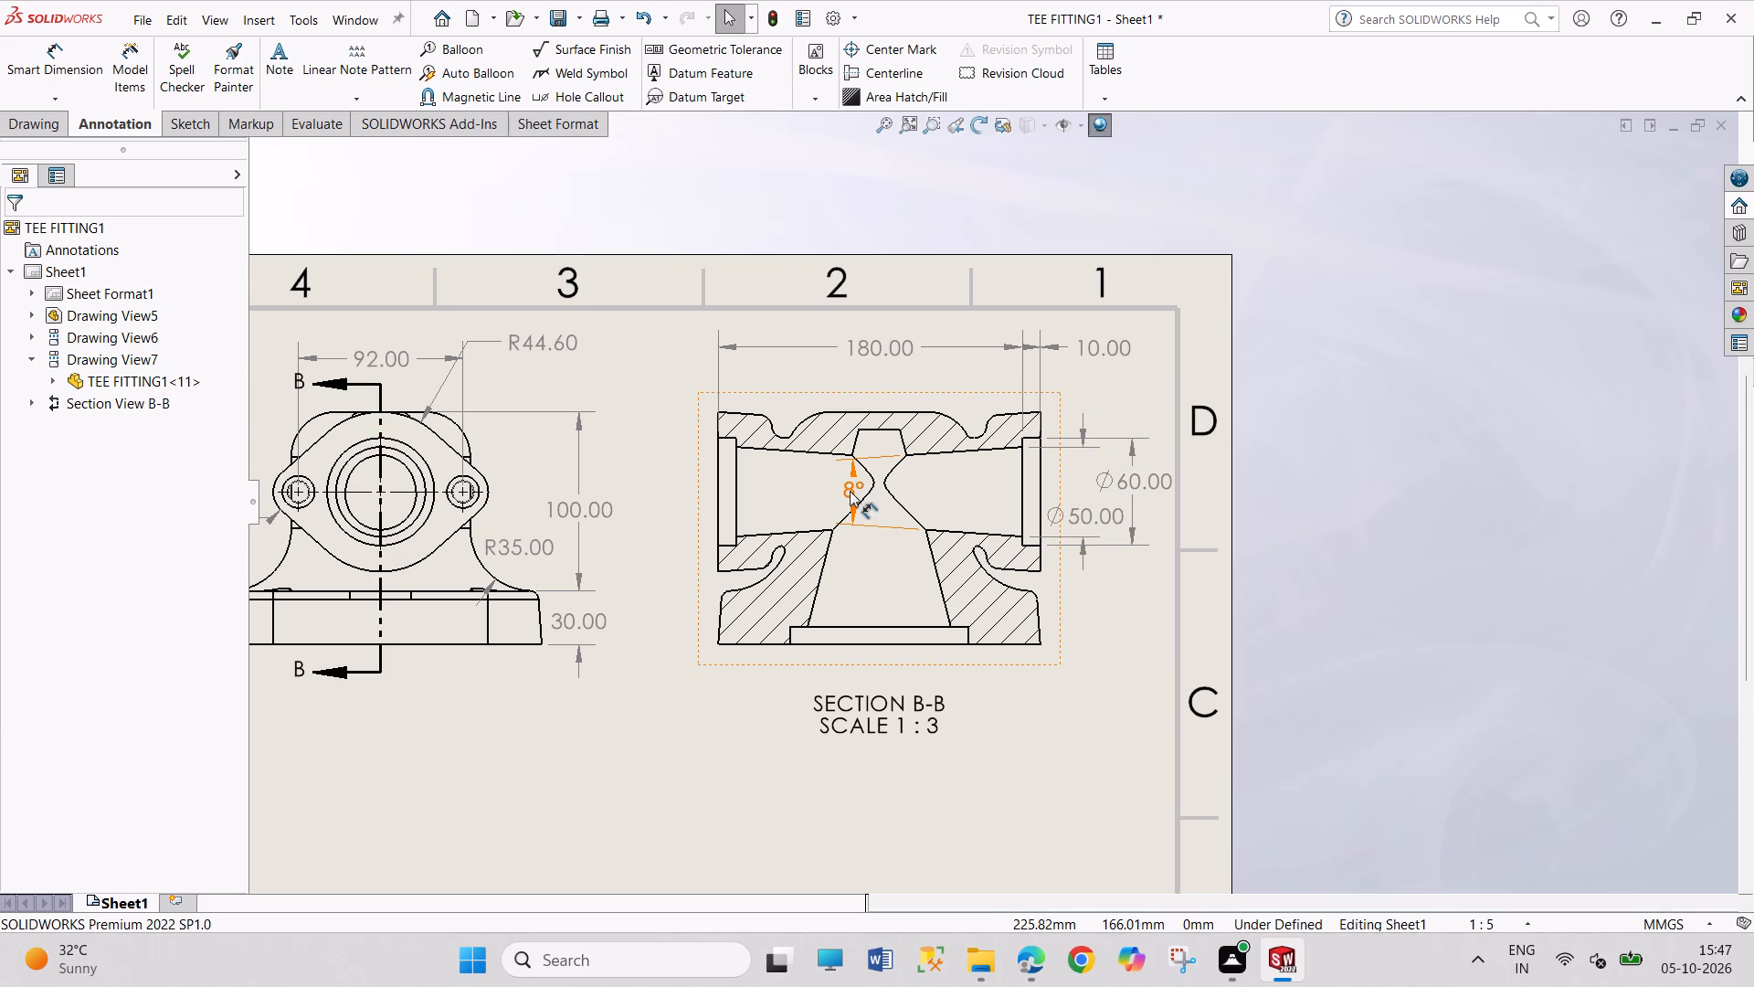
left_click_drag(849, 491, 805, 491)
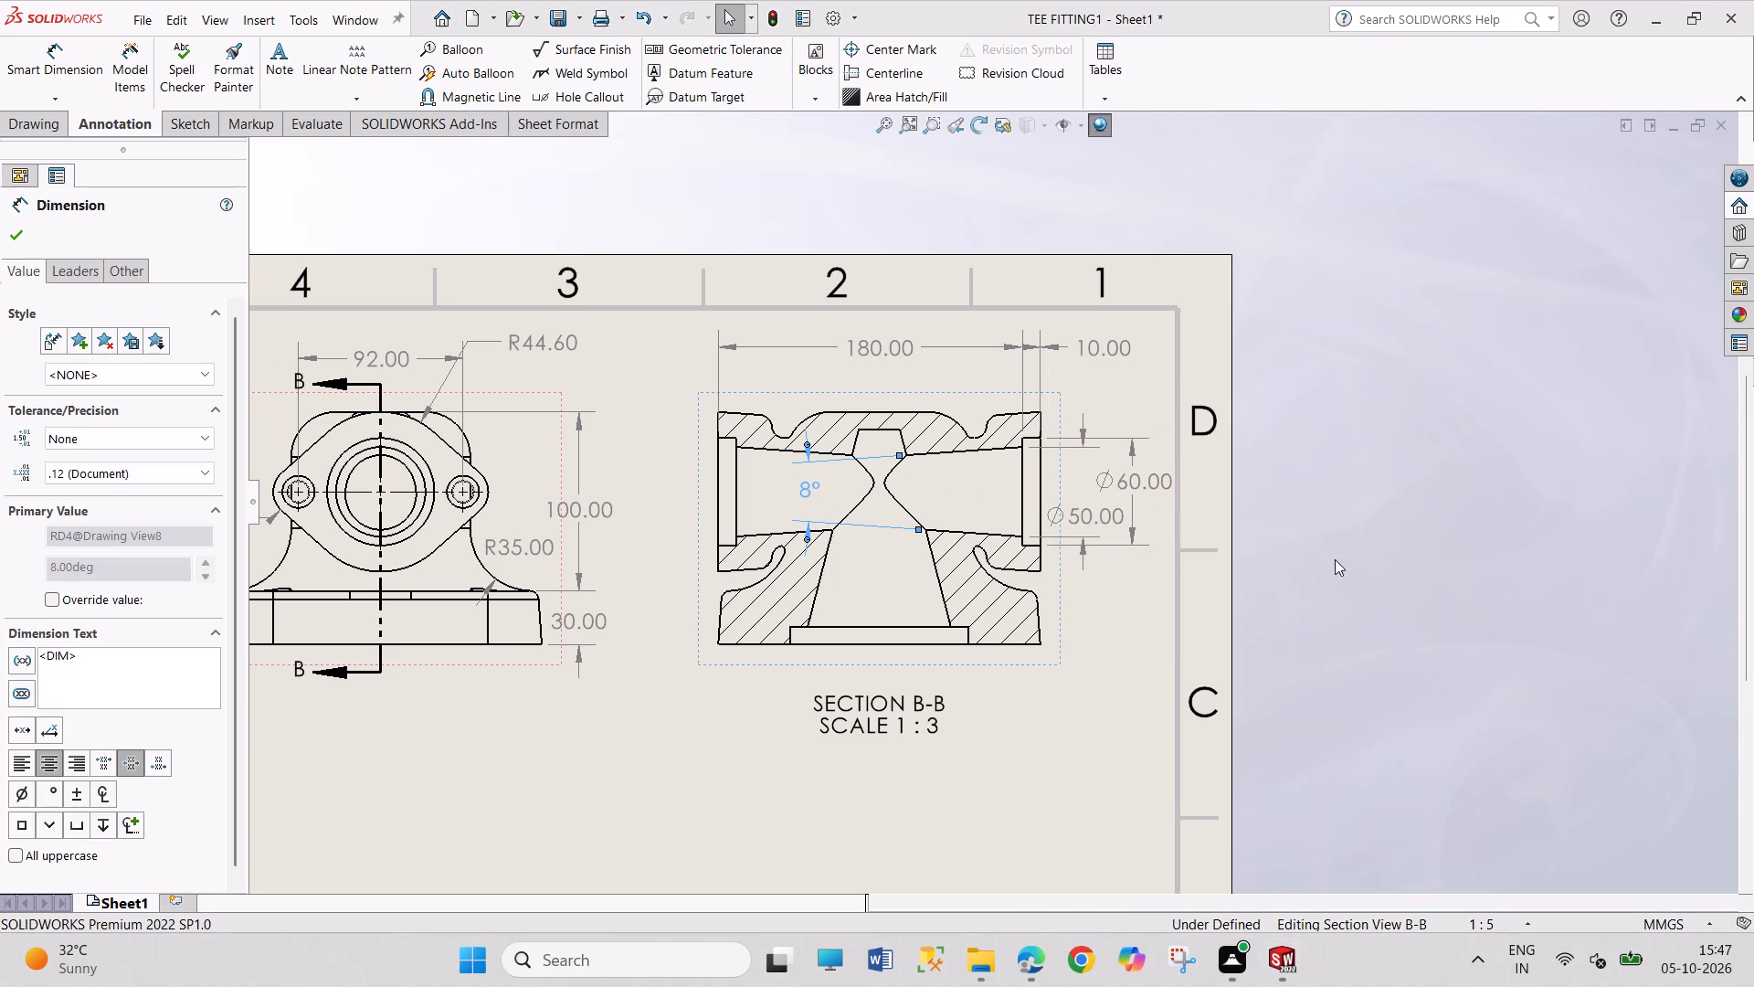
left_click(1536, 559)
left_click_drag(812, 490, 901, 486)
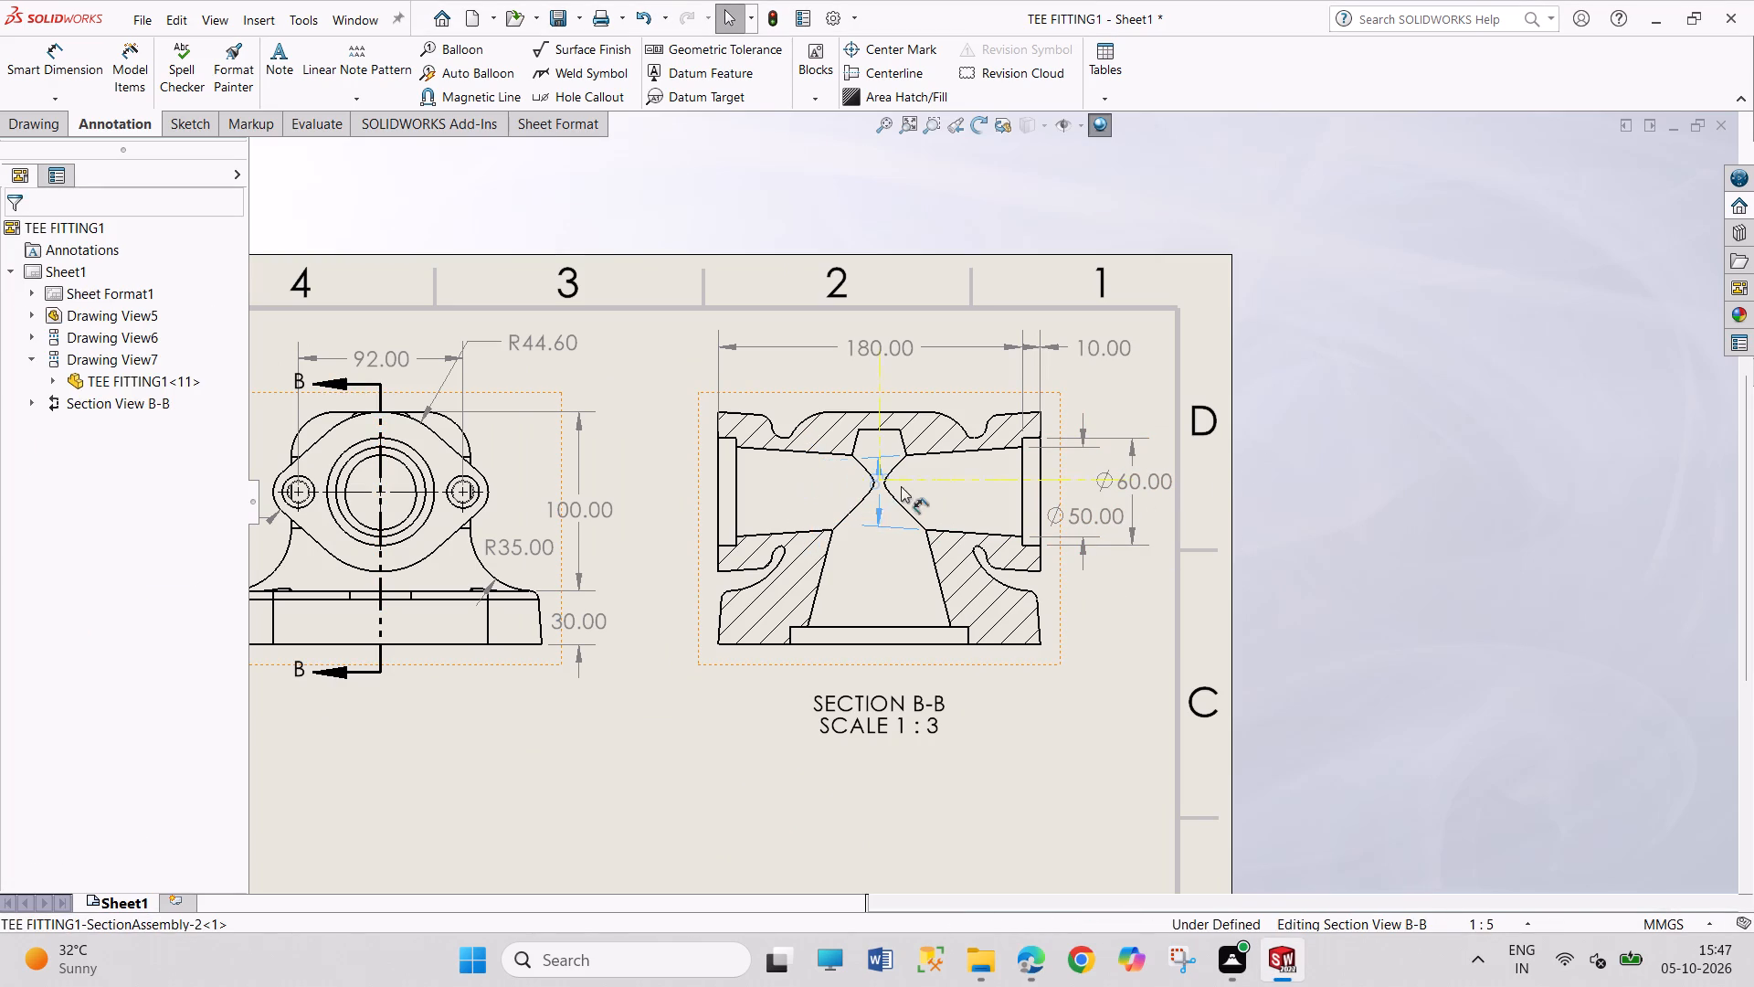
left_click_drag(901, 486, 964, 498)
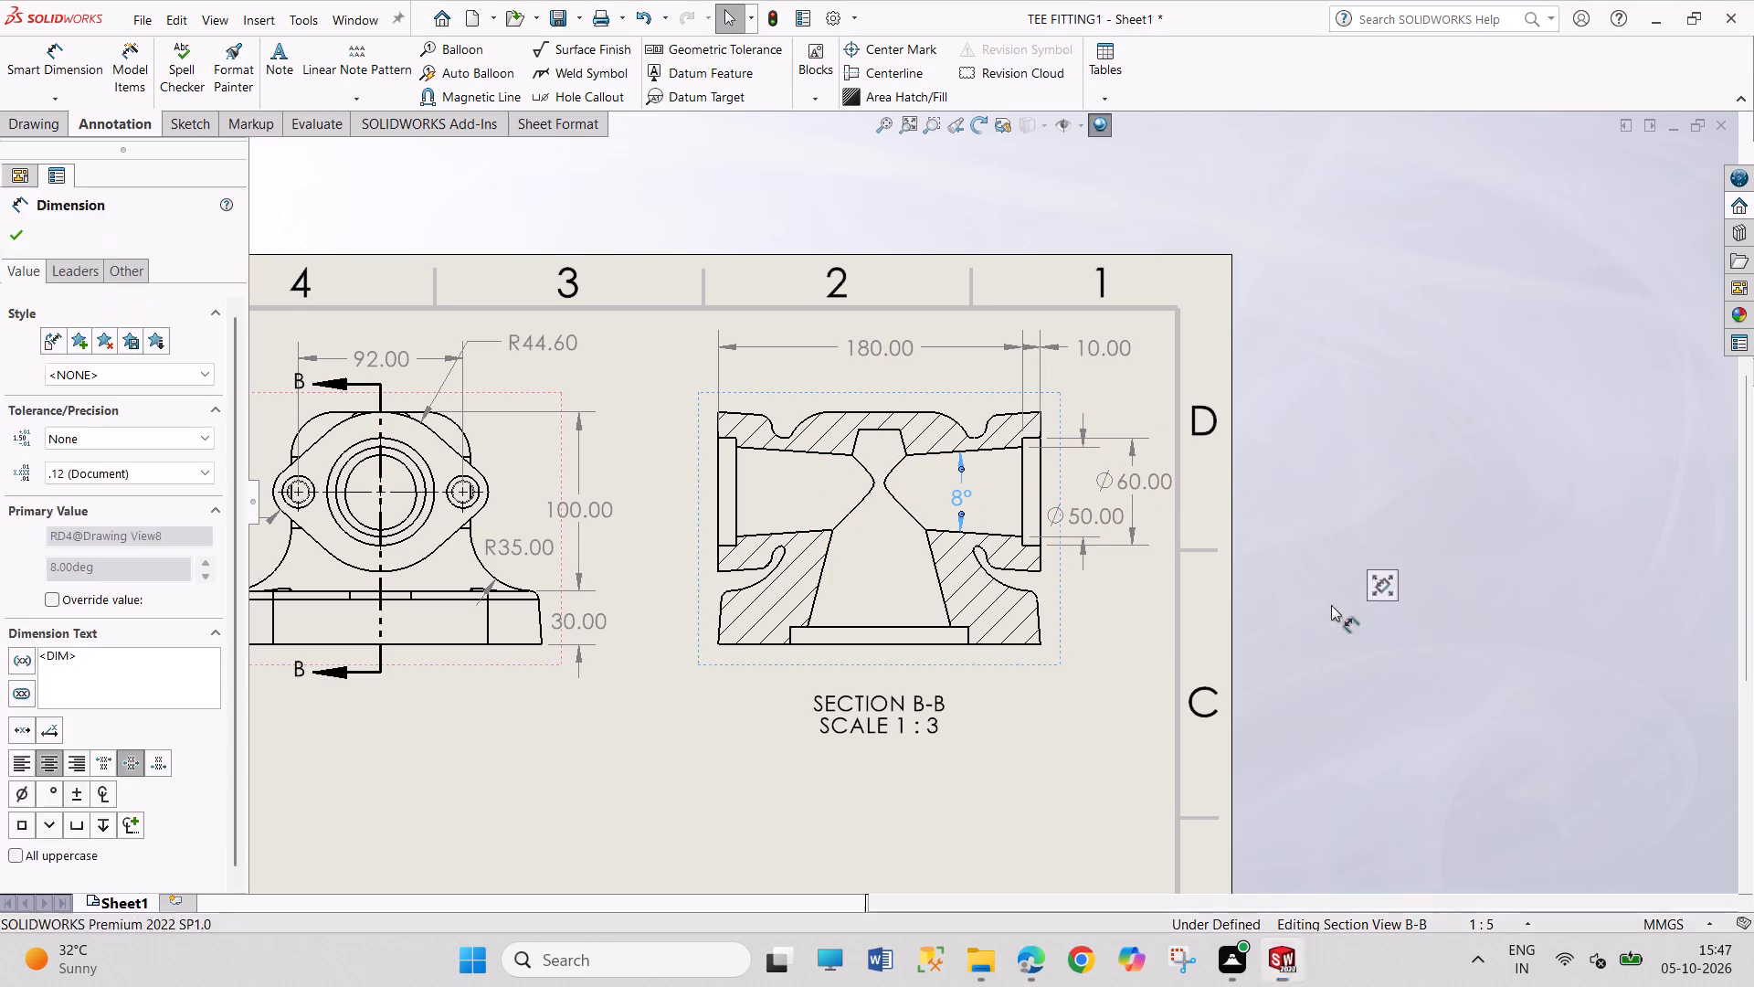
left_click(1331, 605)
Dimension the angle between the vertical bore's two sloping walls in Section View B-B, placing its text between the walls.
left_click(1024, 931)
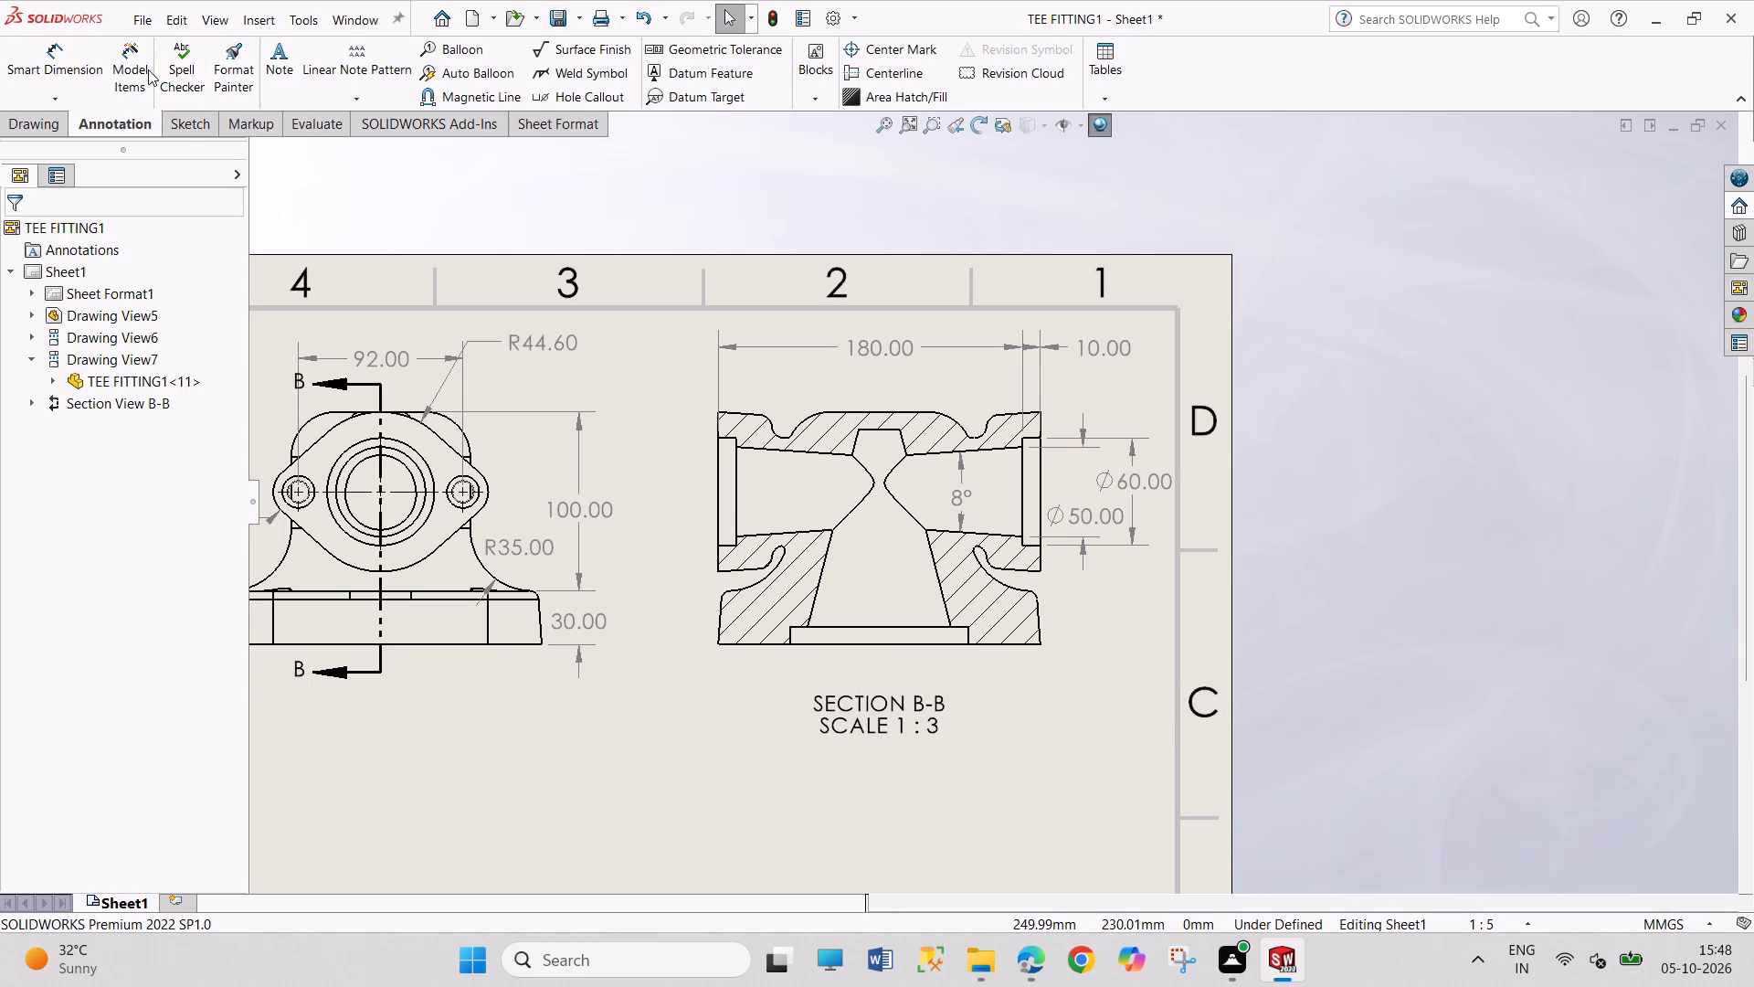
left_click(58, 66)
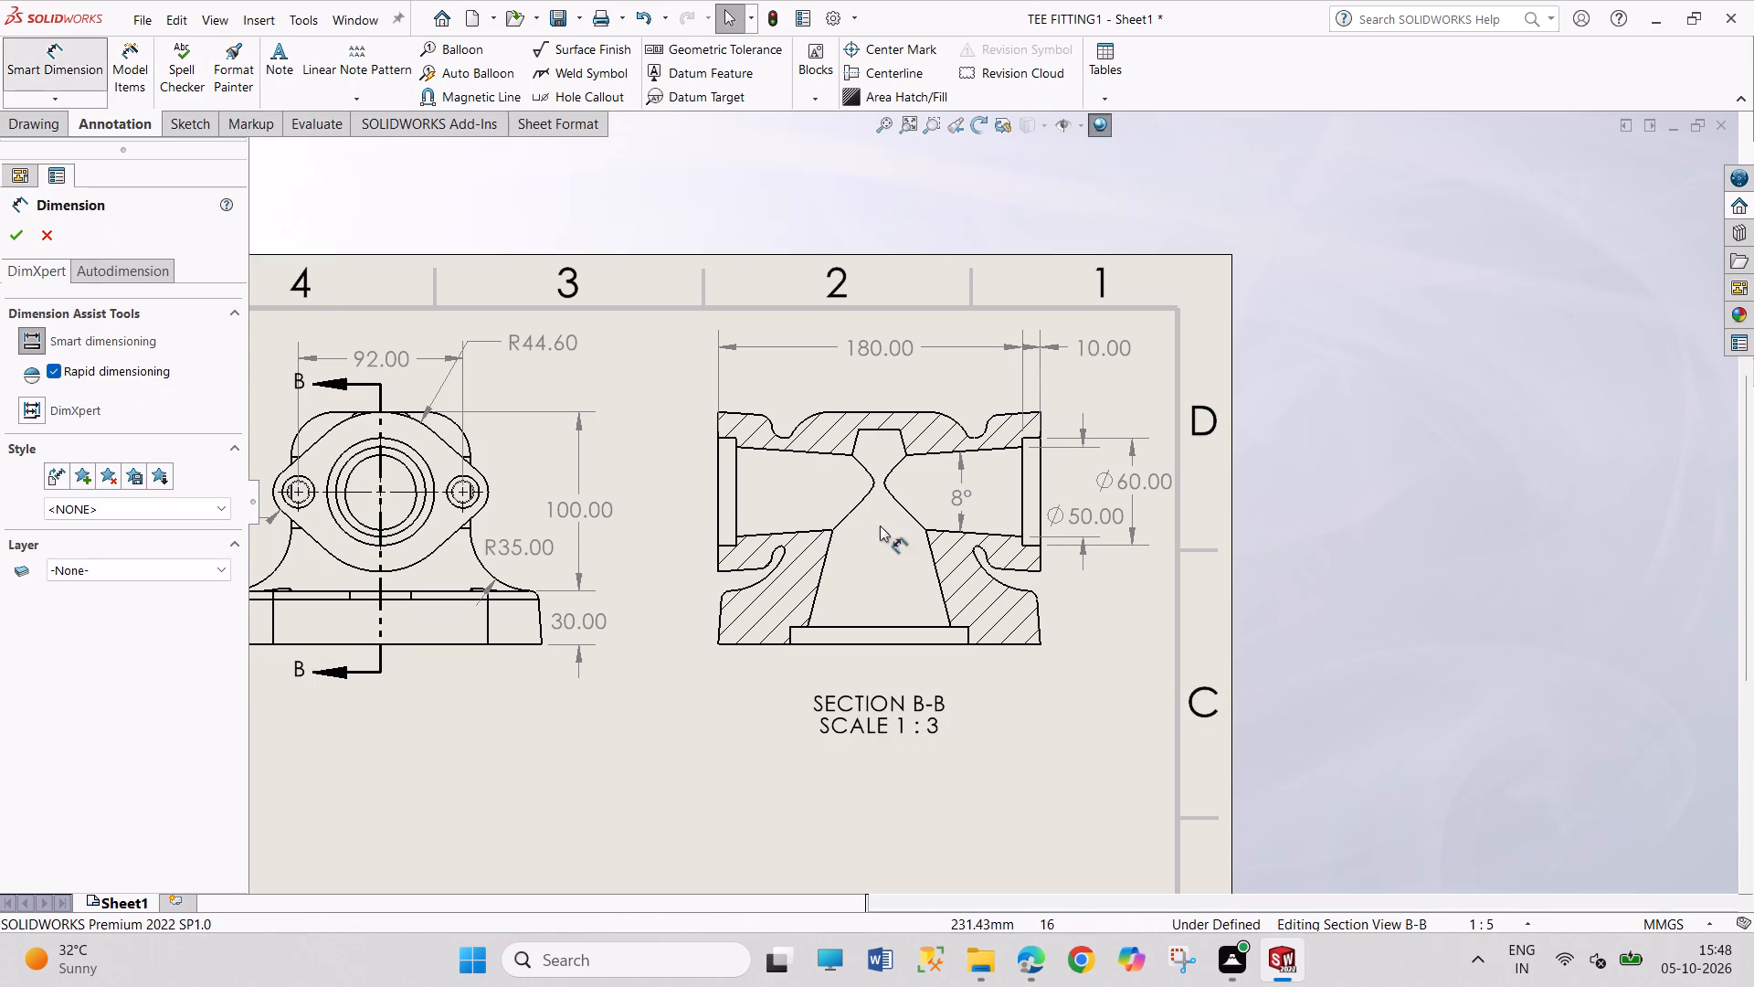
scroll(883, 563, "down", 2)
scroll(1055, 615, "down", 2)
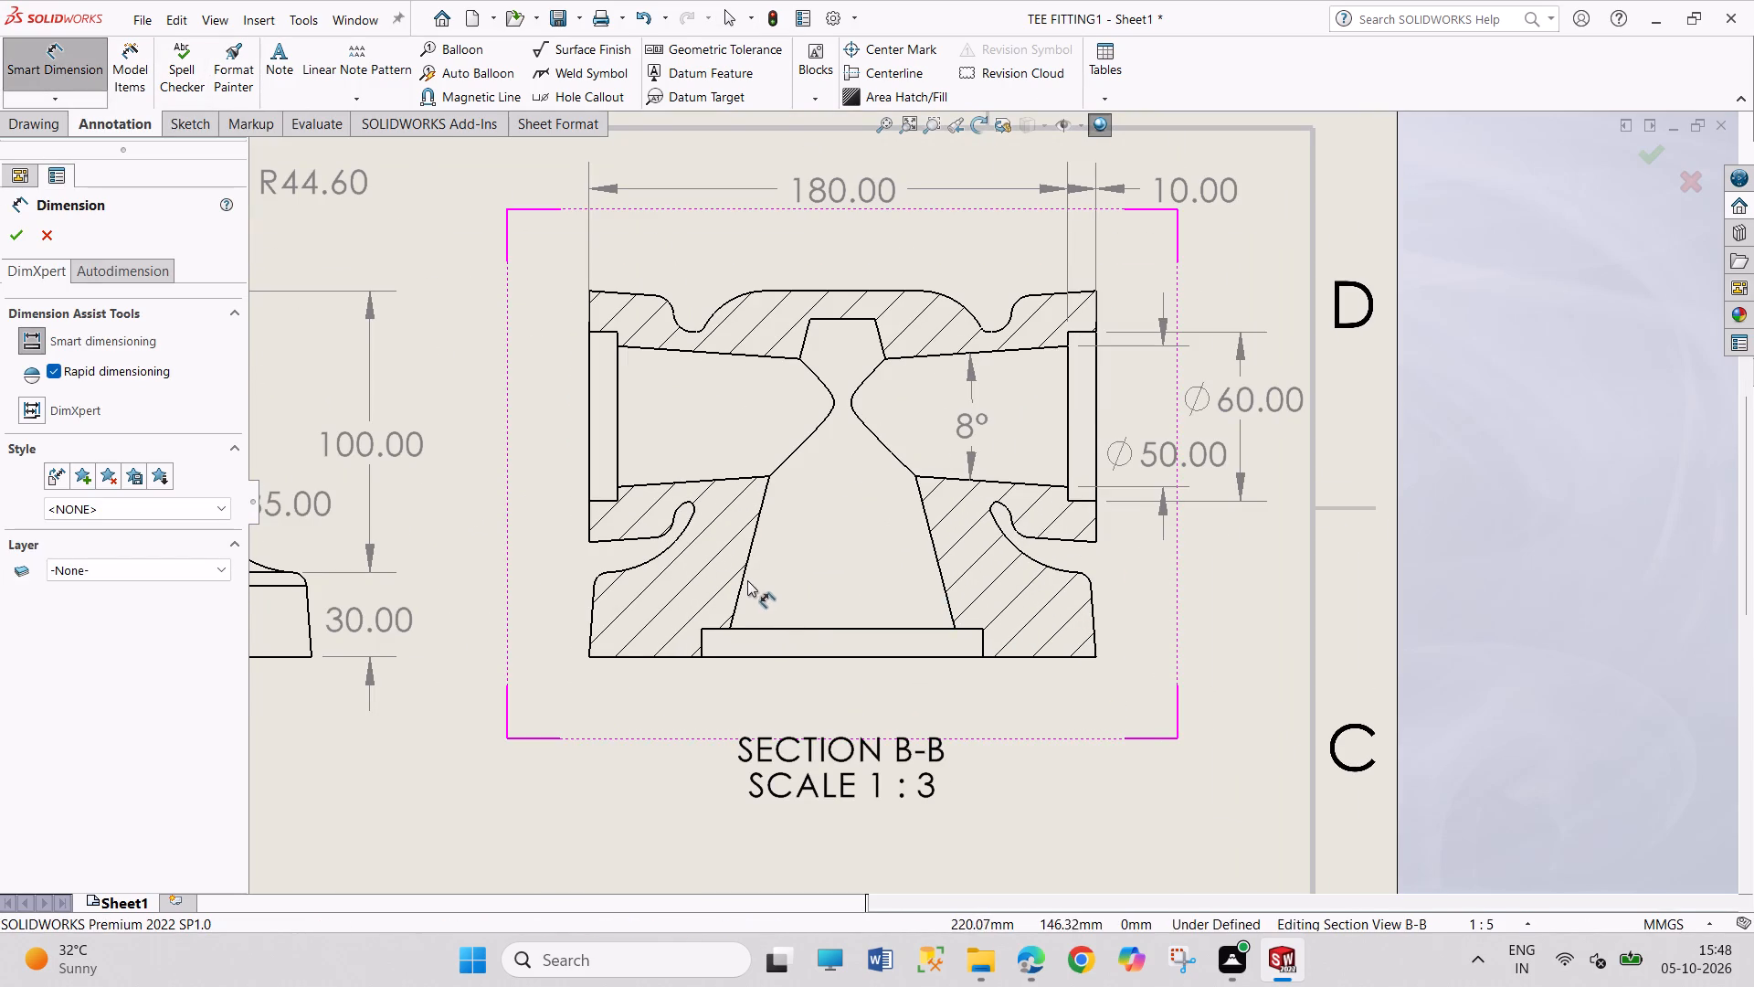
left_click(745, 578)
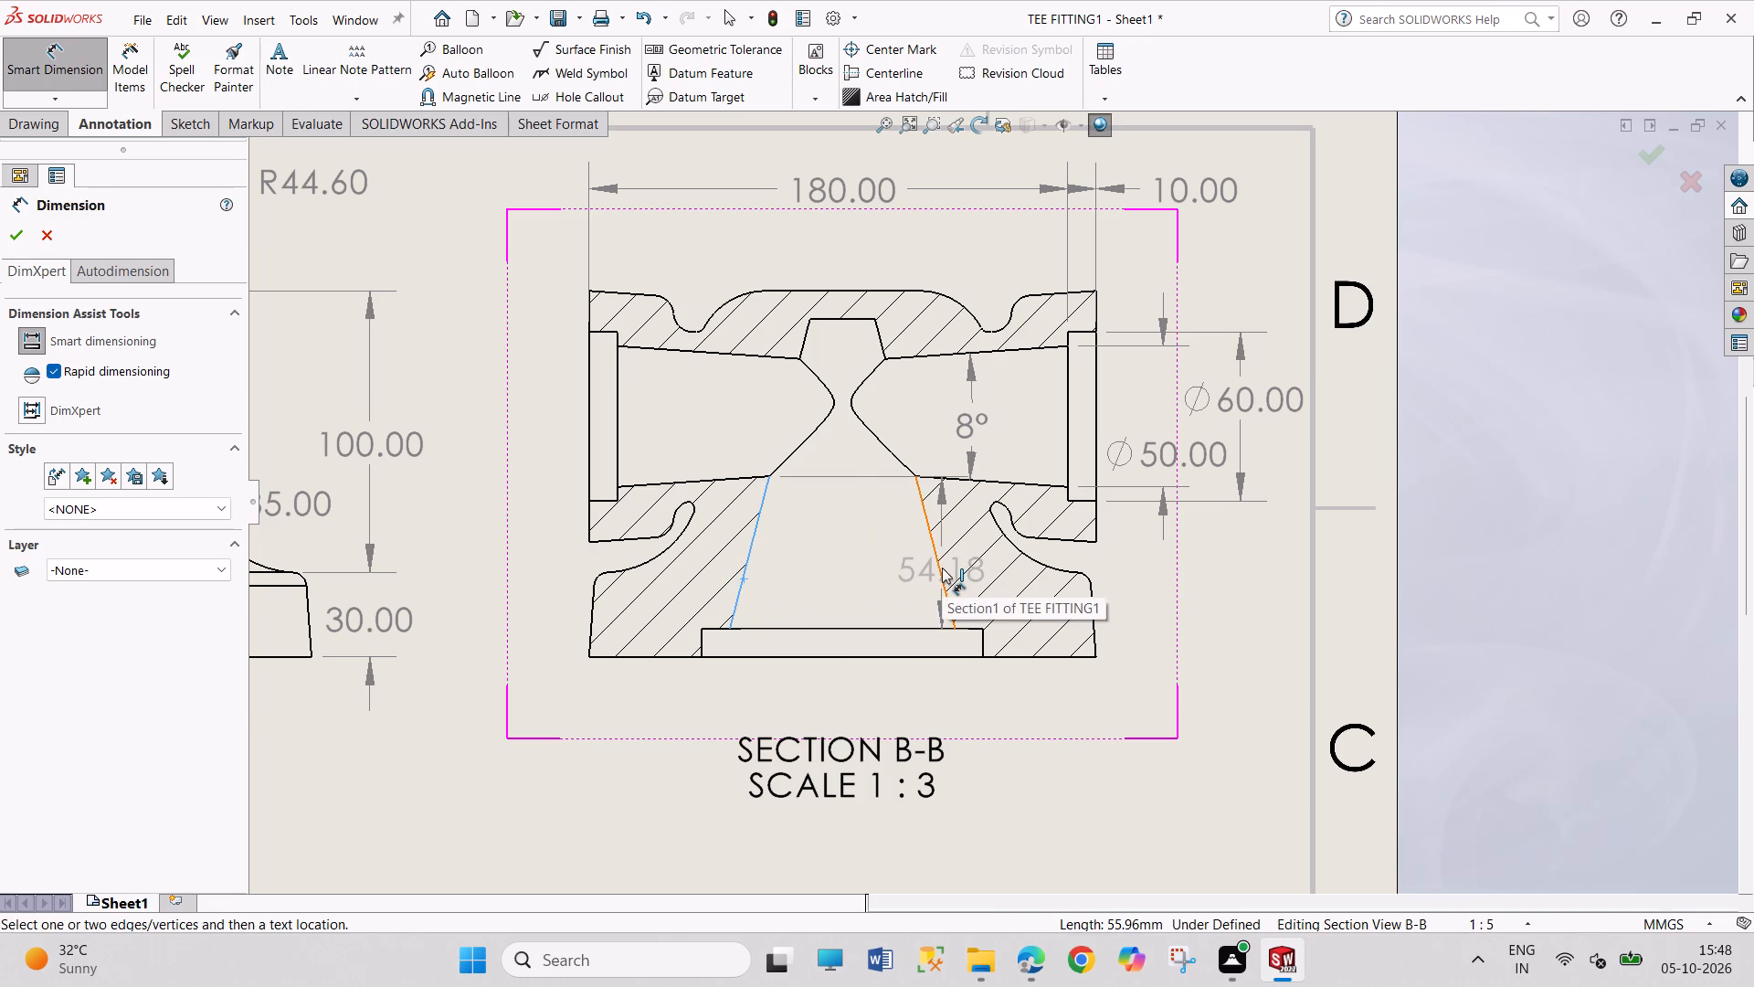
left_click(942, 568)
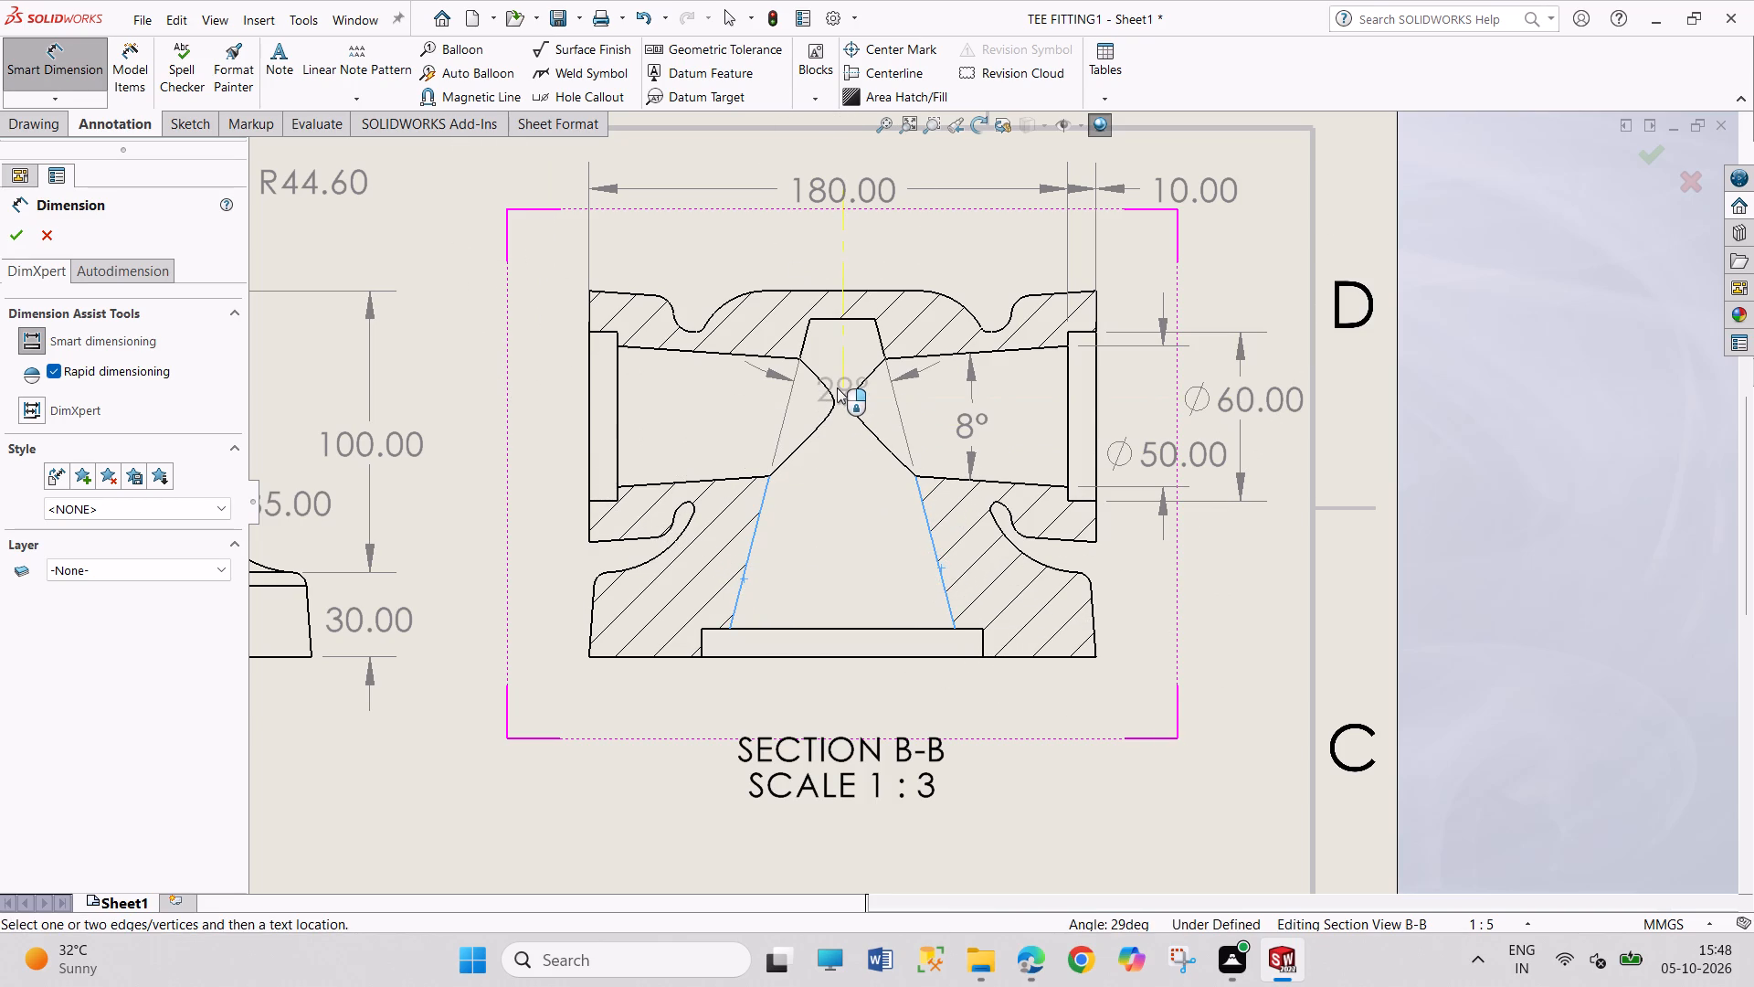
left_click(837, 387)
left_click_drag(846, 383, 861, 509)
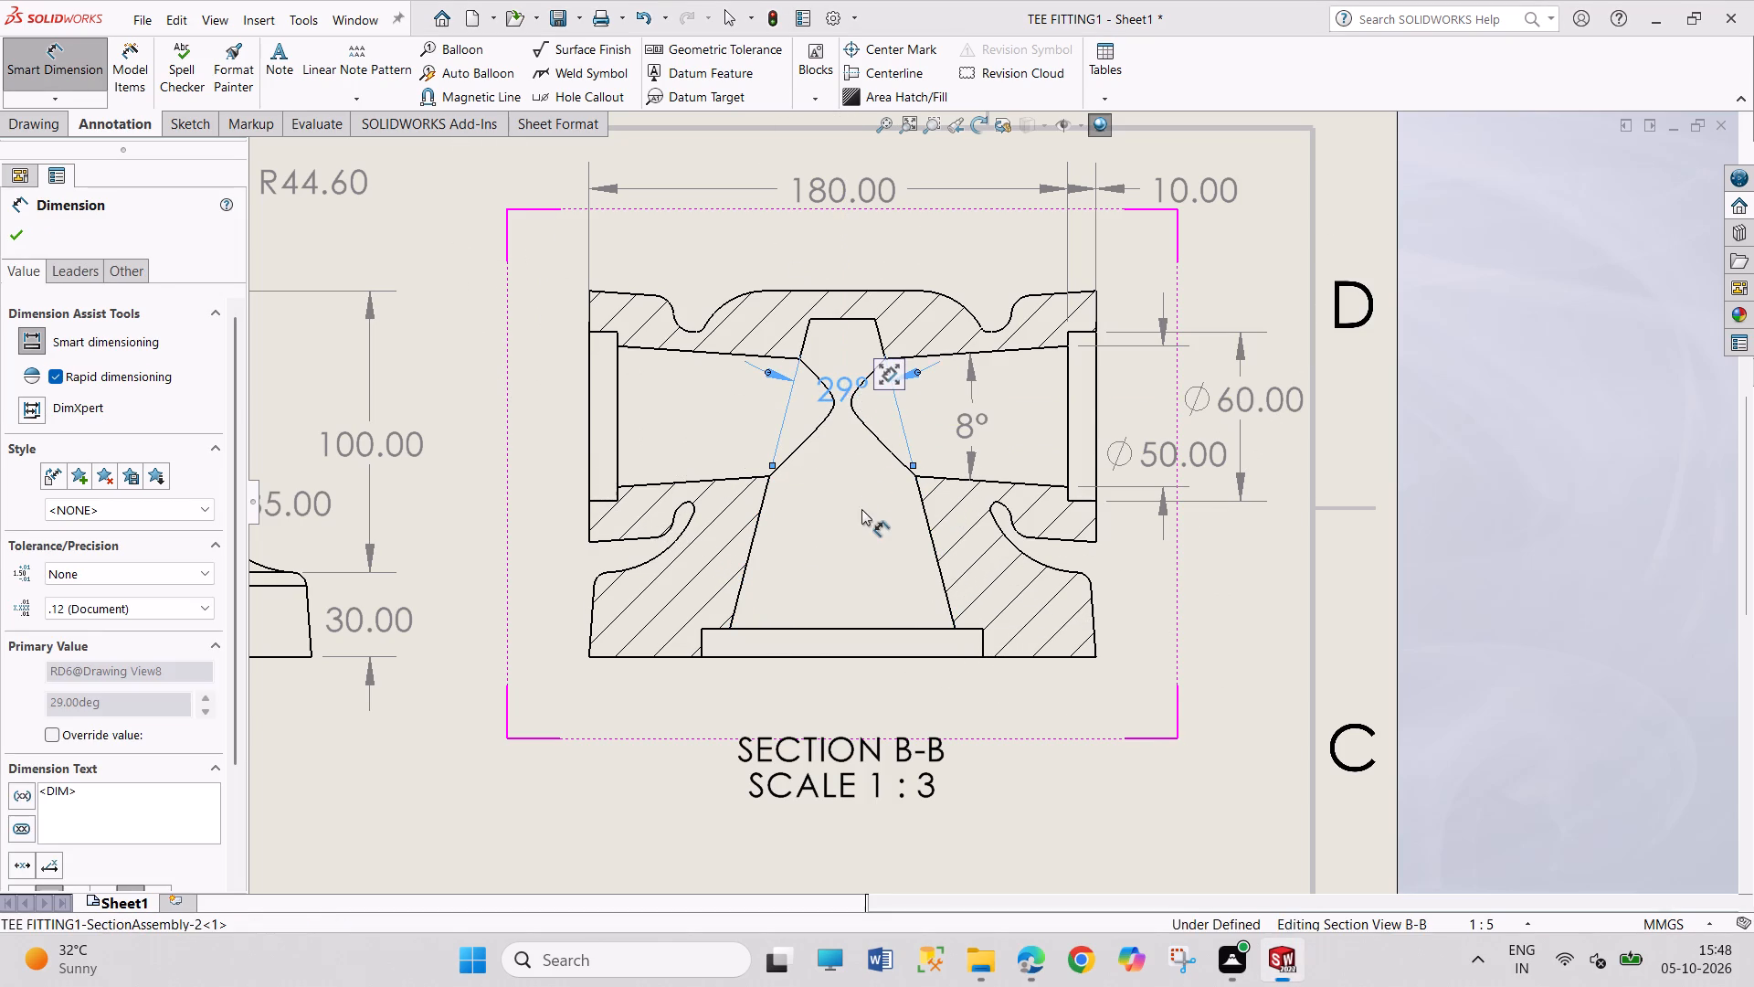
left_click_drag(861, 509, 865, 551)
Dimension the bottom counterbore's diameter in Section View B-B, placing its text centrally below the base.
scroll(789, 695, "down", 3)
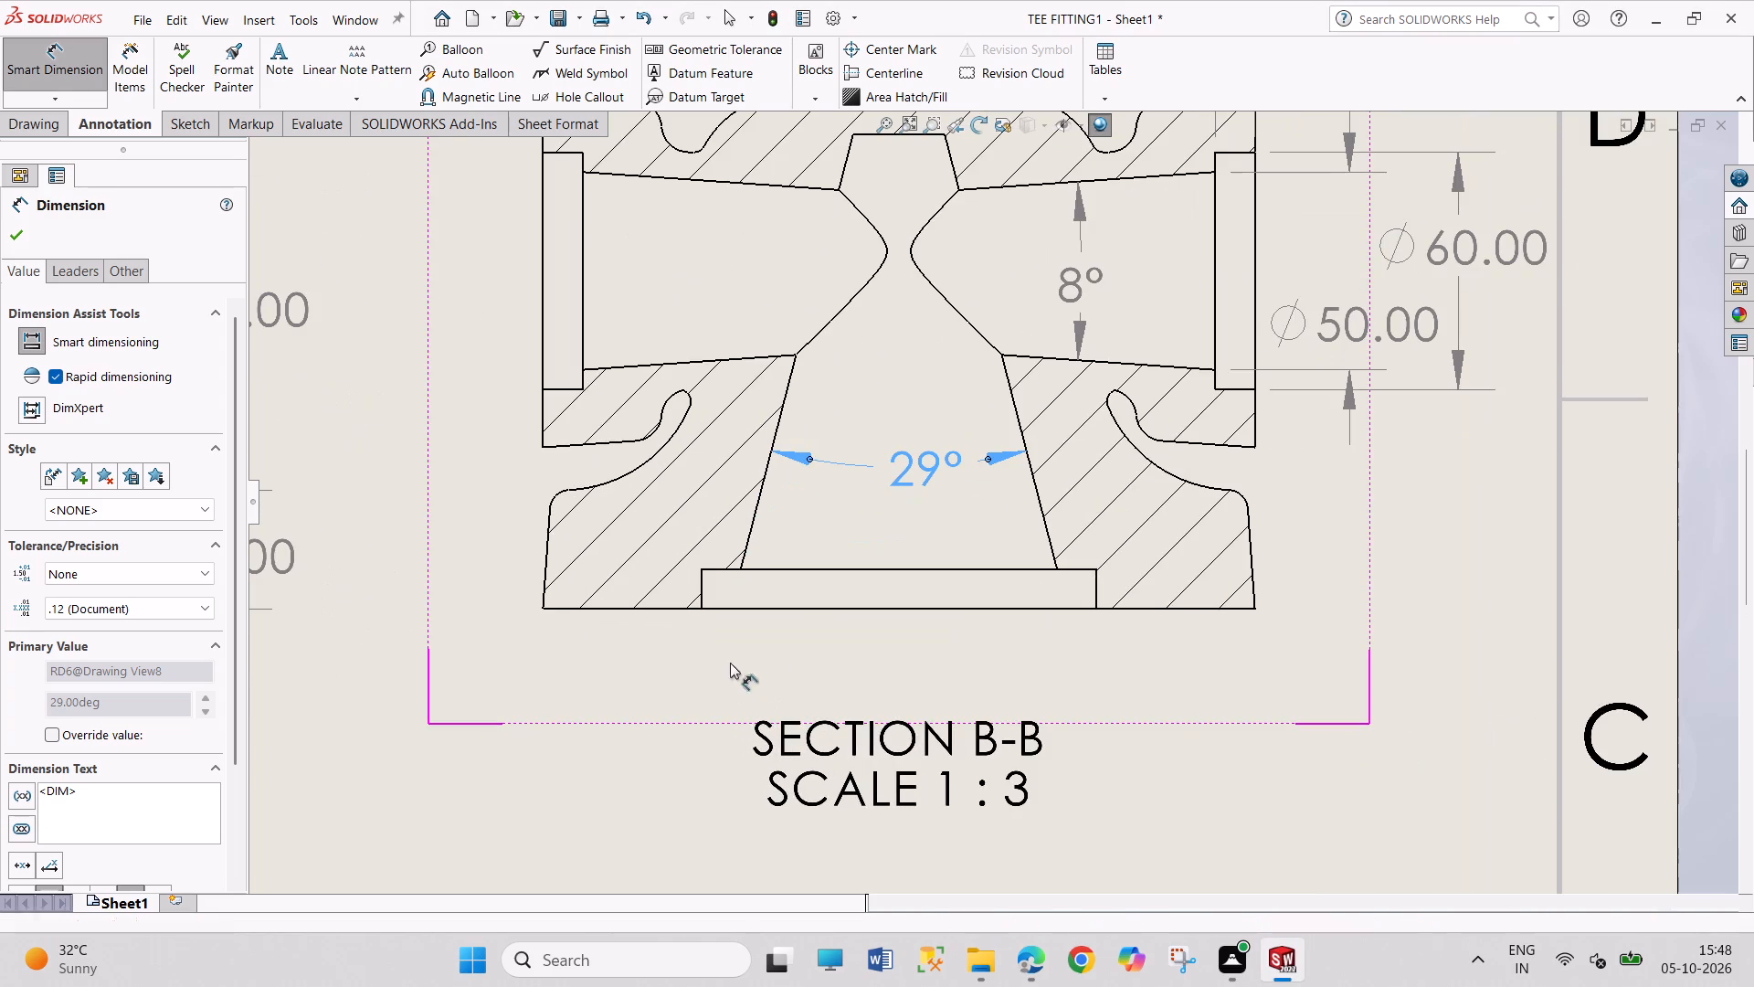
left_click(735, 606)
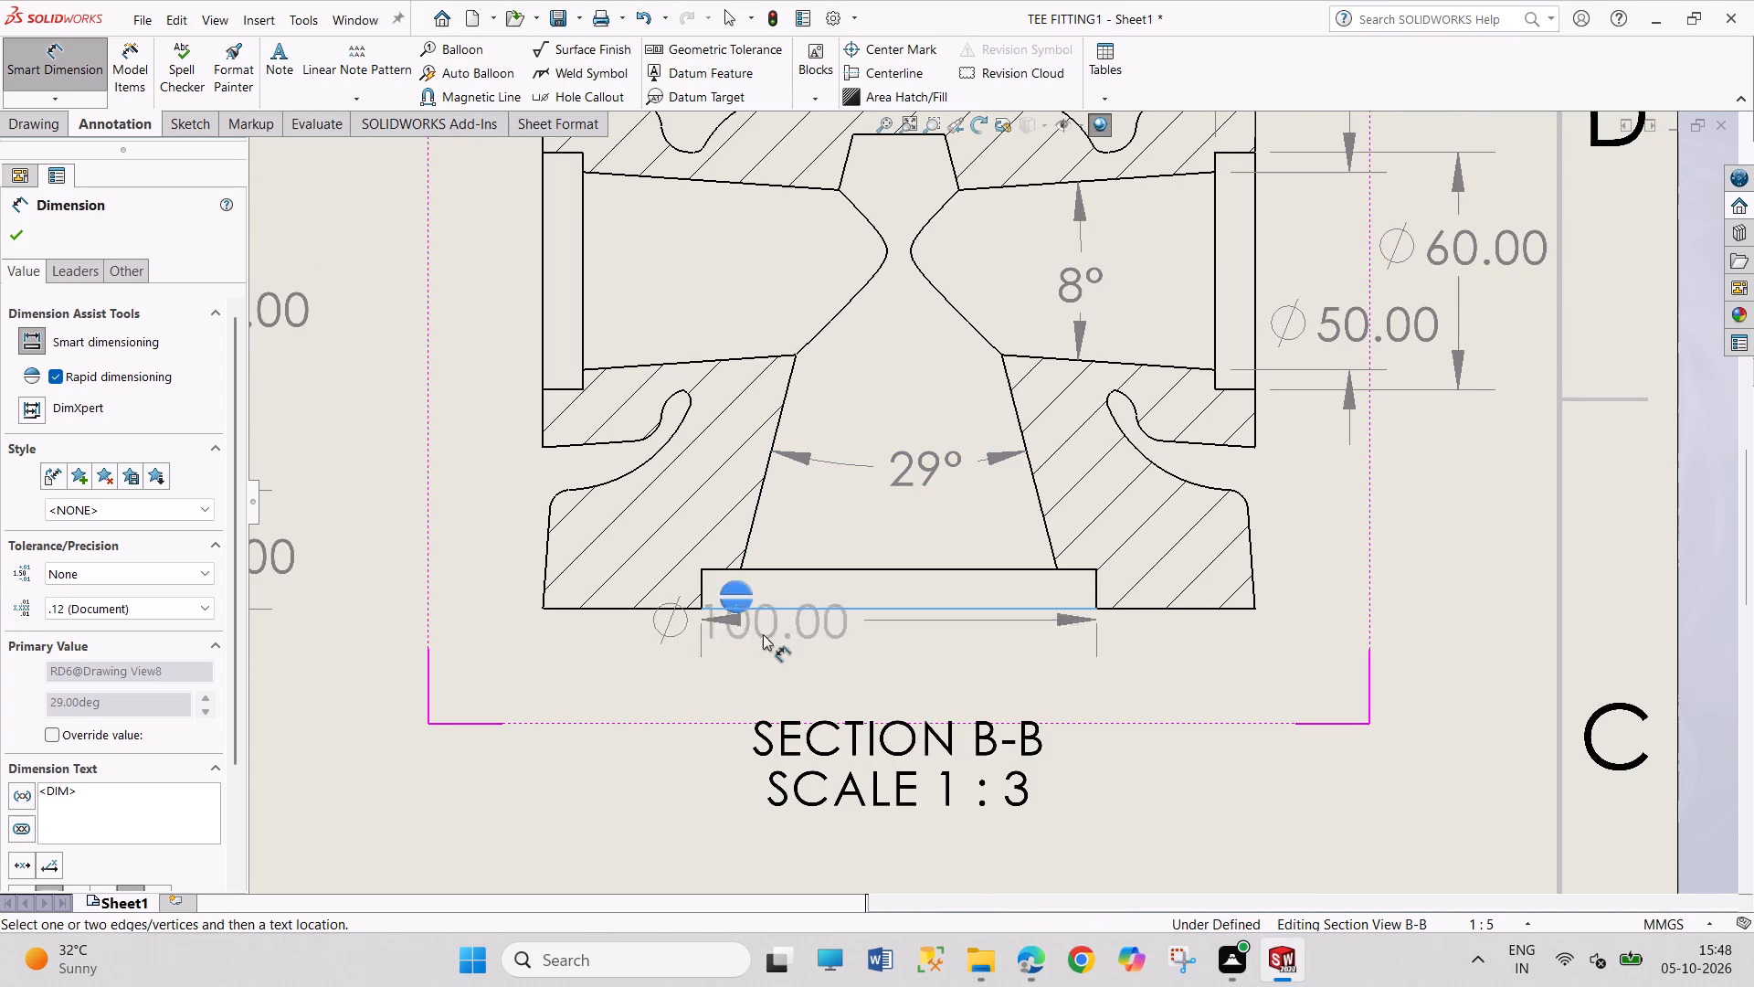
left_click(876, 683)
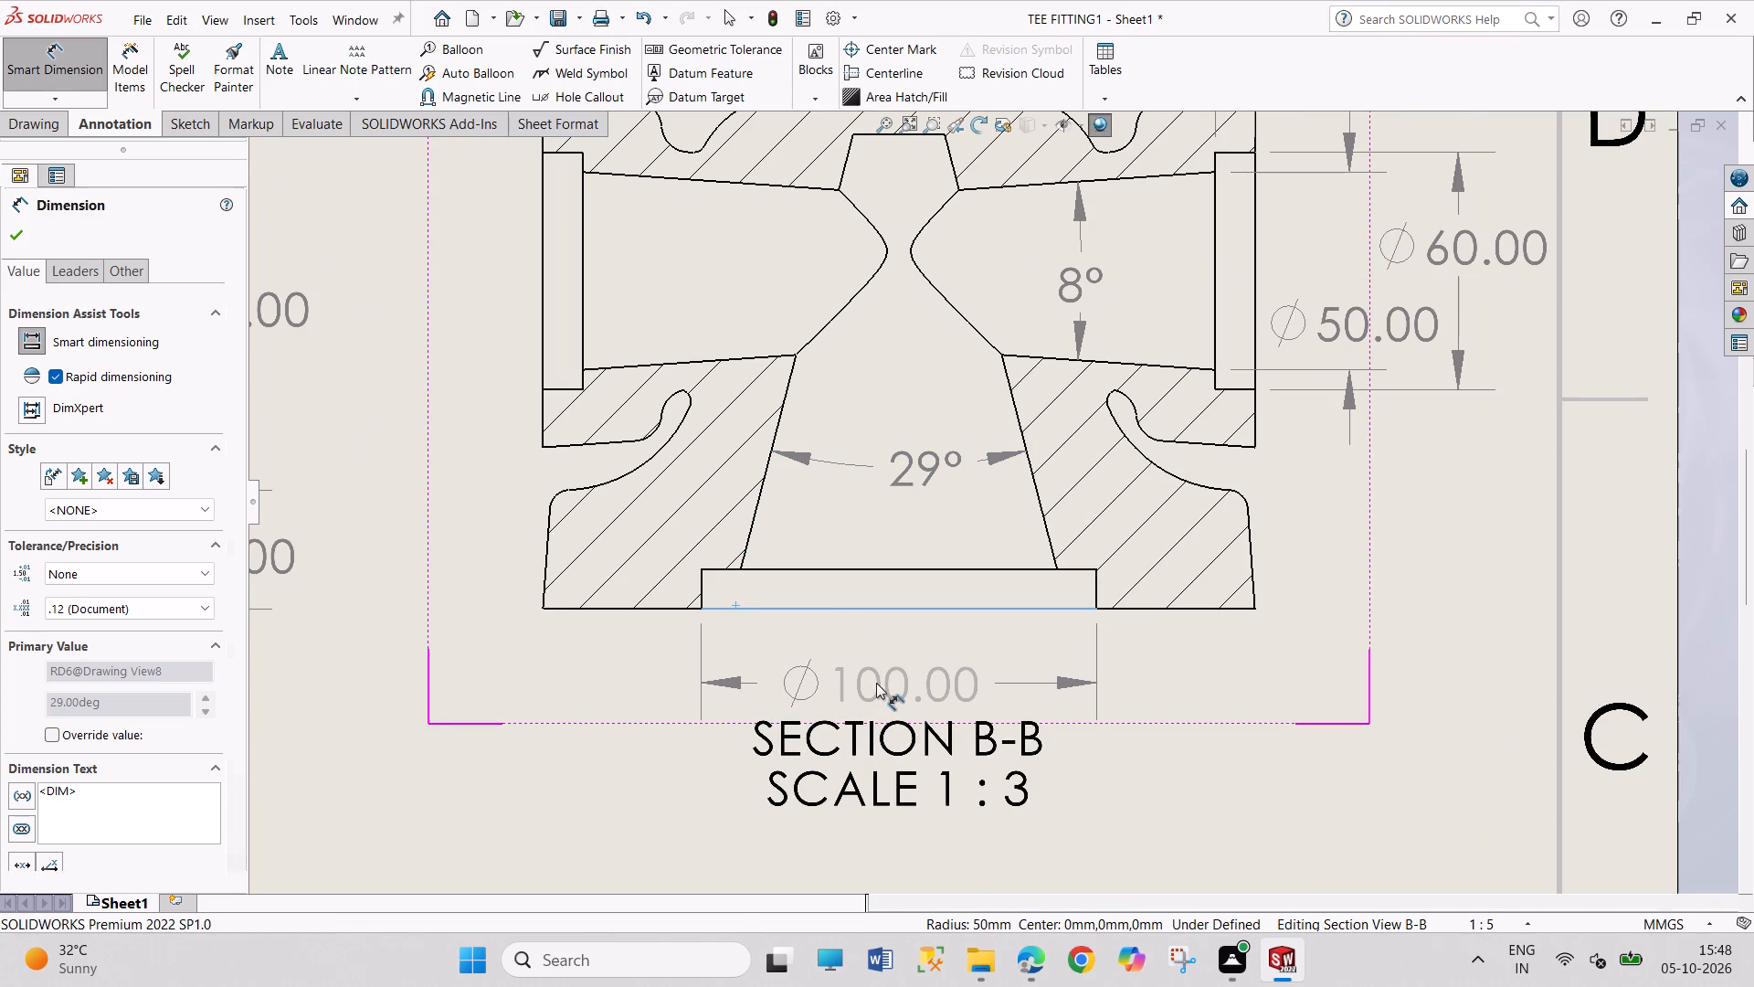
Dimension the bottom counterbore's depth in Section View B-B with its text below the base's left part, and check the reference drawing.
left_click(699, 609)
left_click(701, 570)
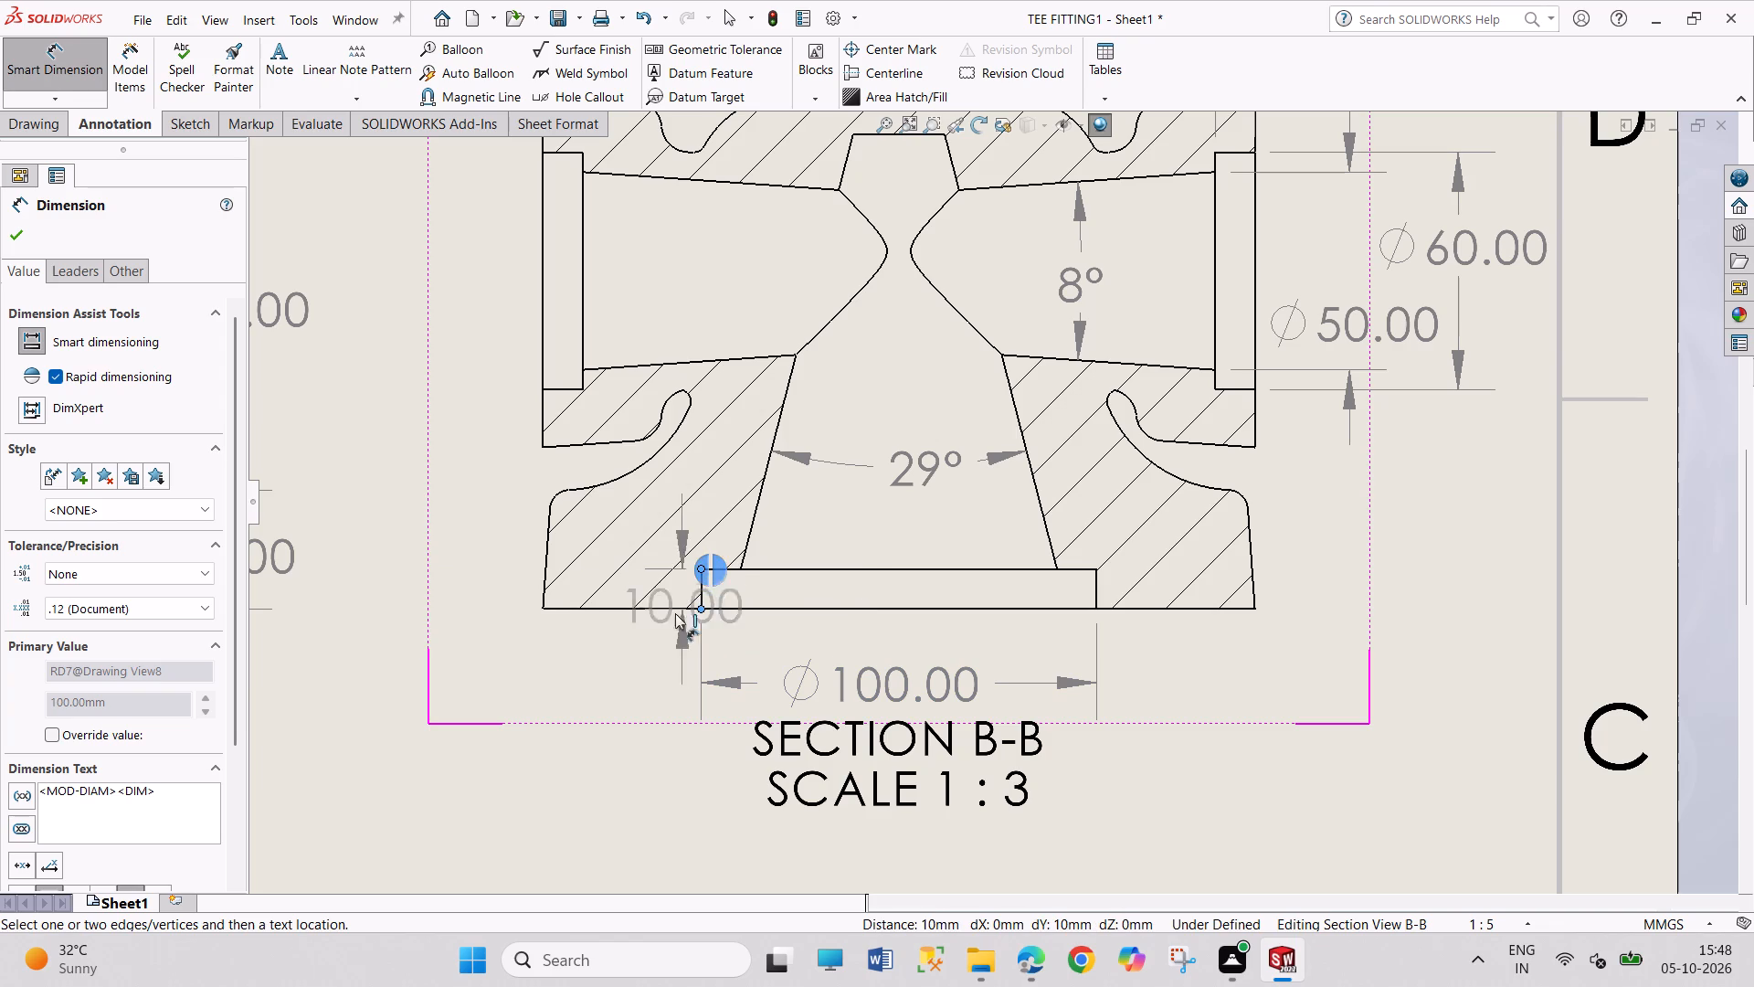
left_click(664, 662)
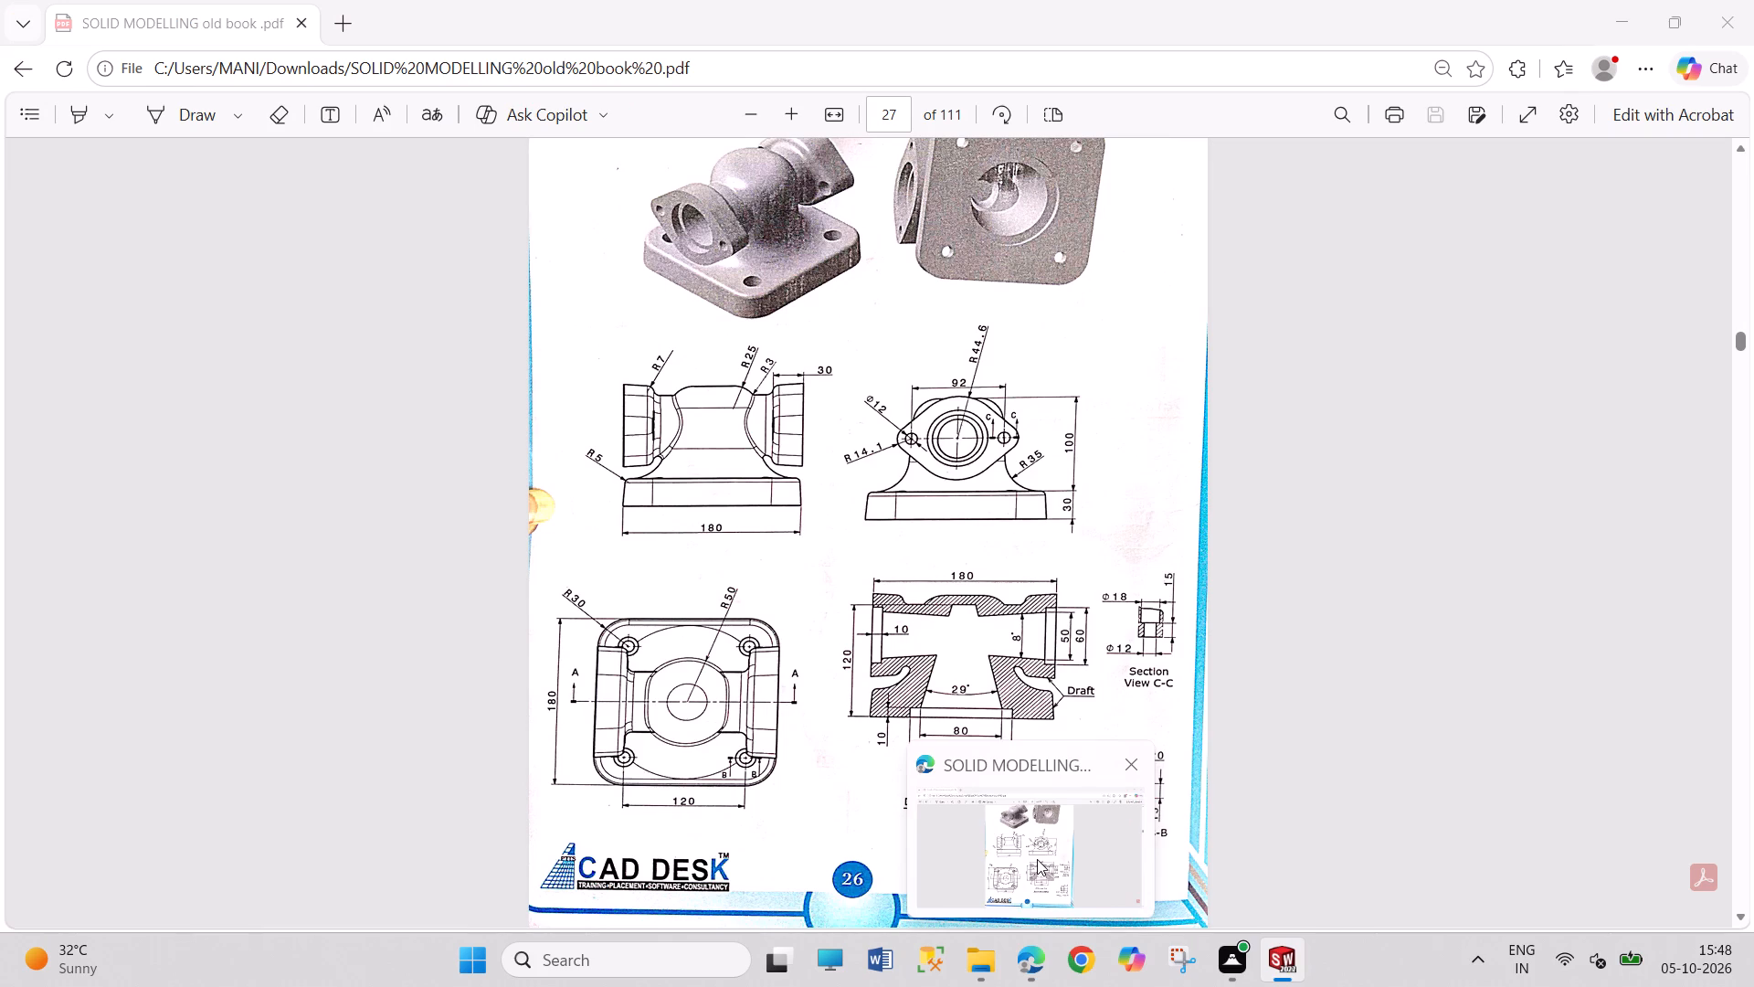
left_click(1036, 858)
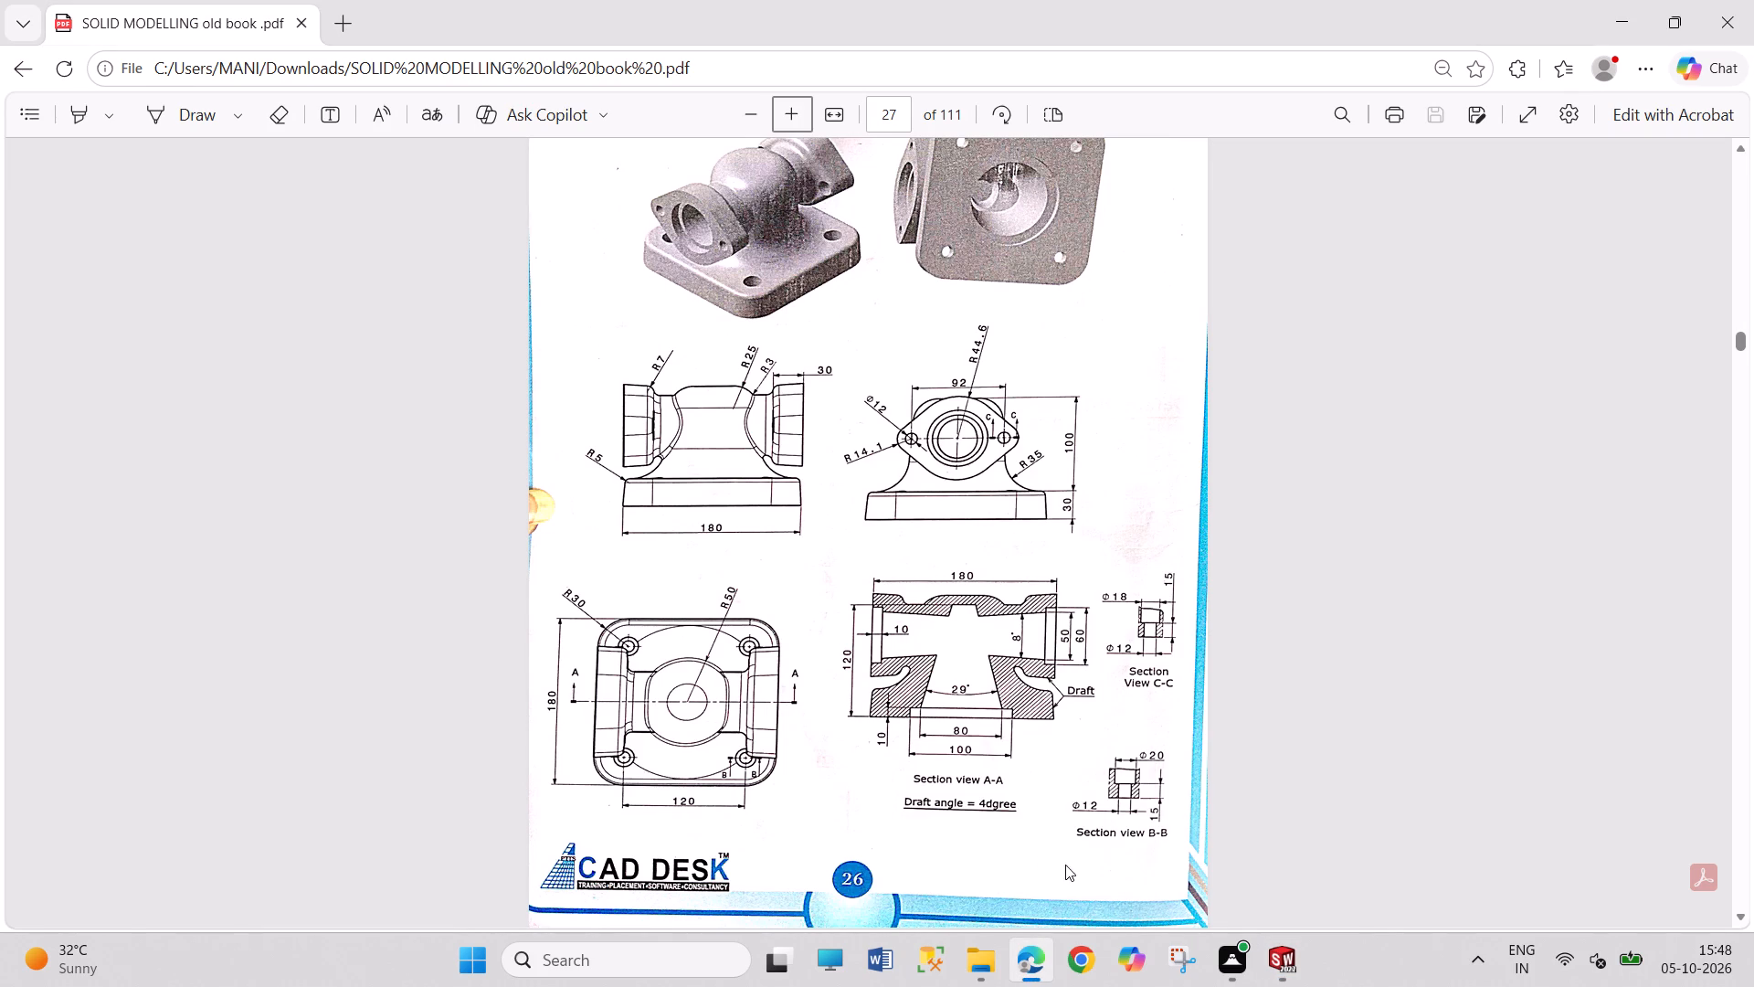
left_click(1280, 960)
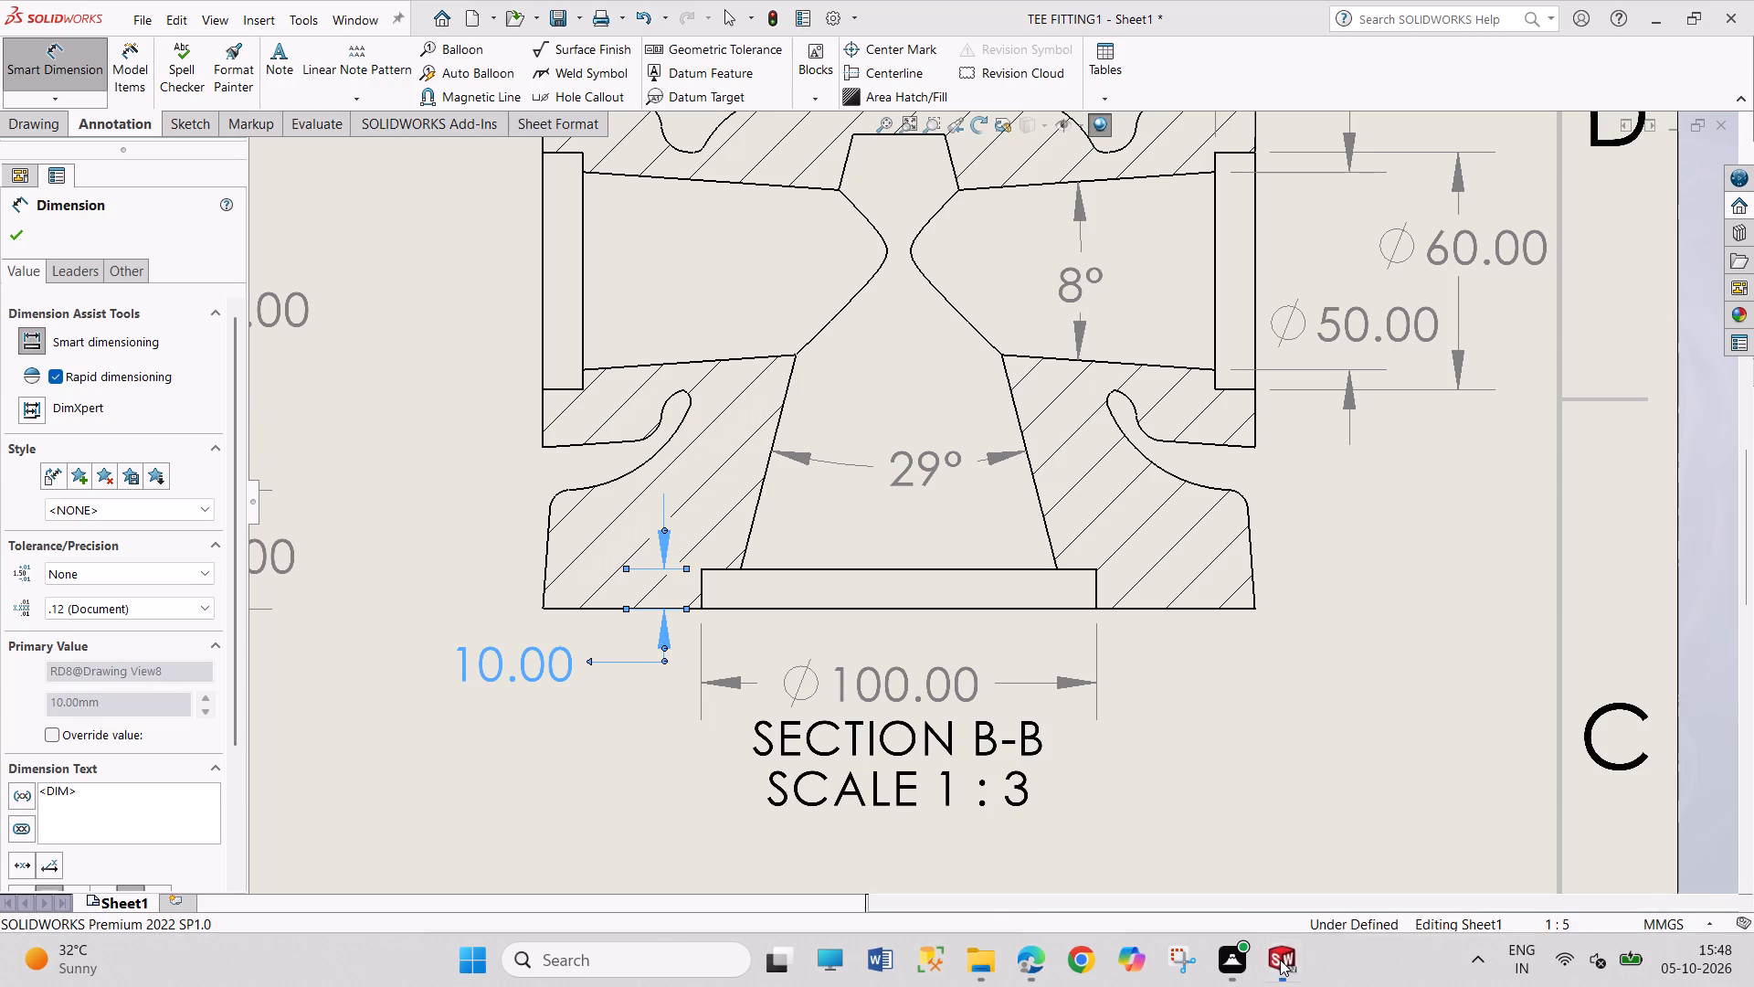
right_click(1253, 729)
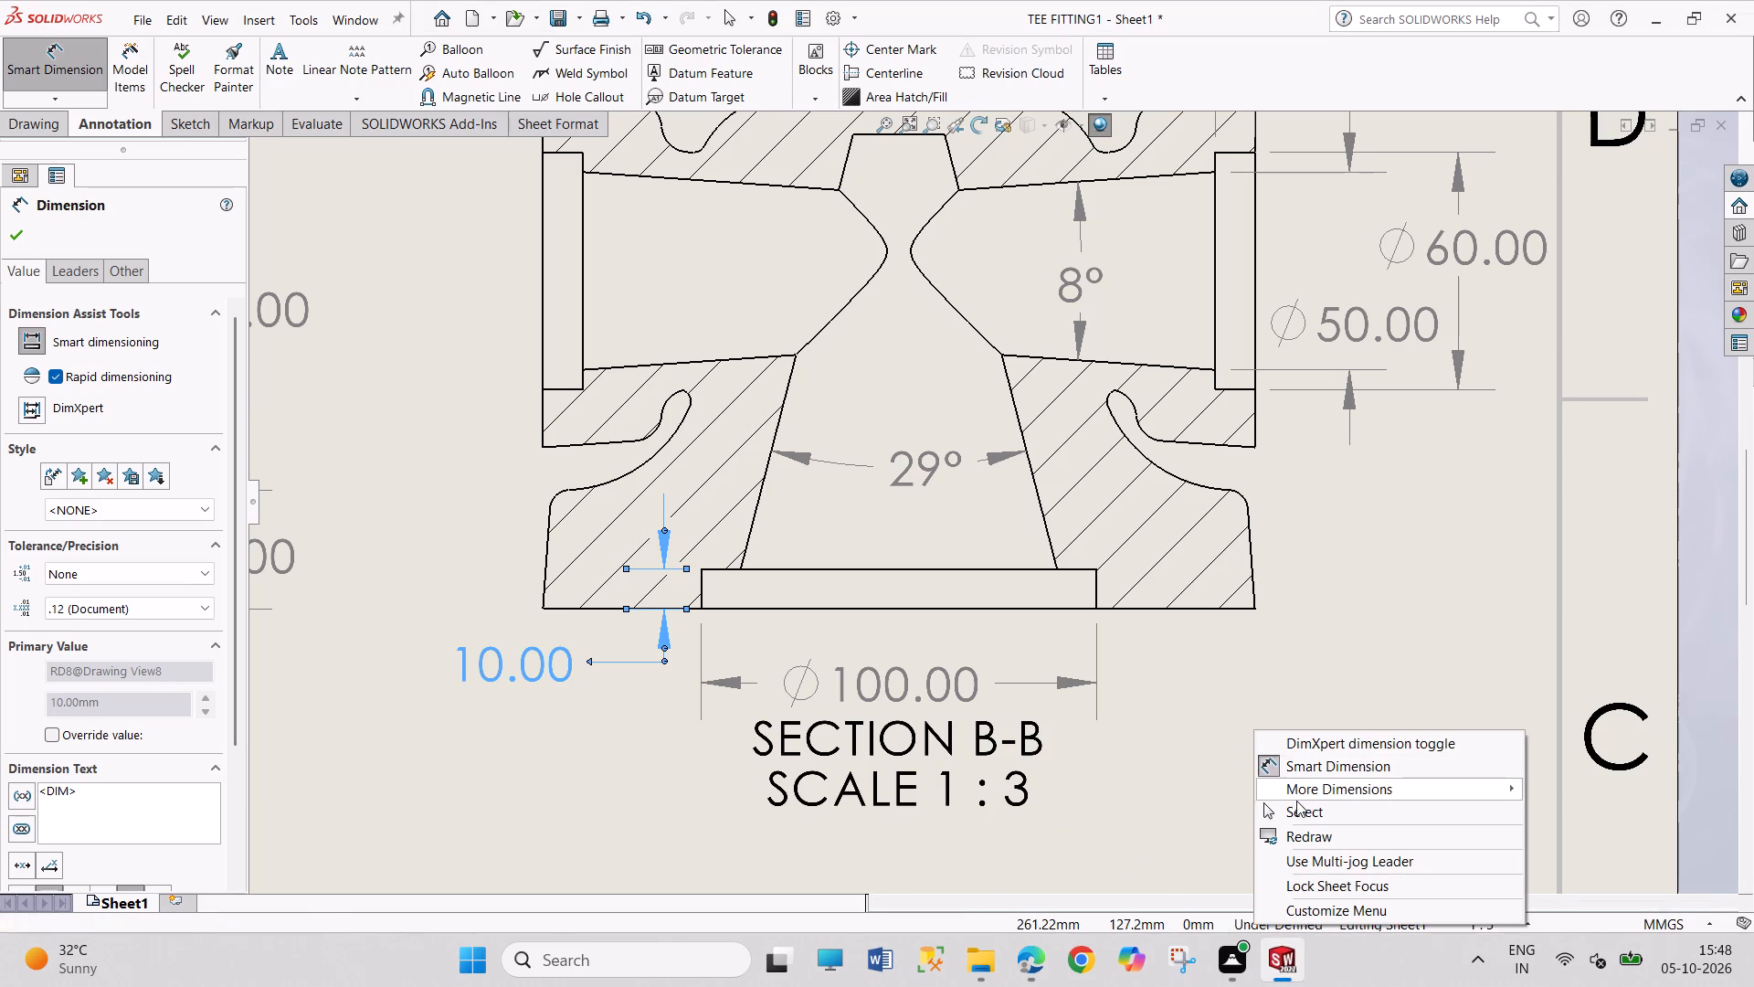
left_click(1300, 809)
Move the Section B-B label to the lower right of its view and lower the bottom counterbore's diameter dimension.
scroll(1049, 703, "up", 3)
scroll(968, 716, "down", 1)
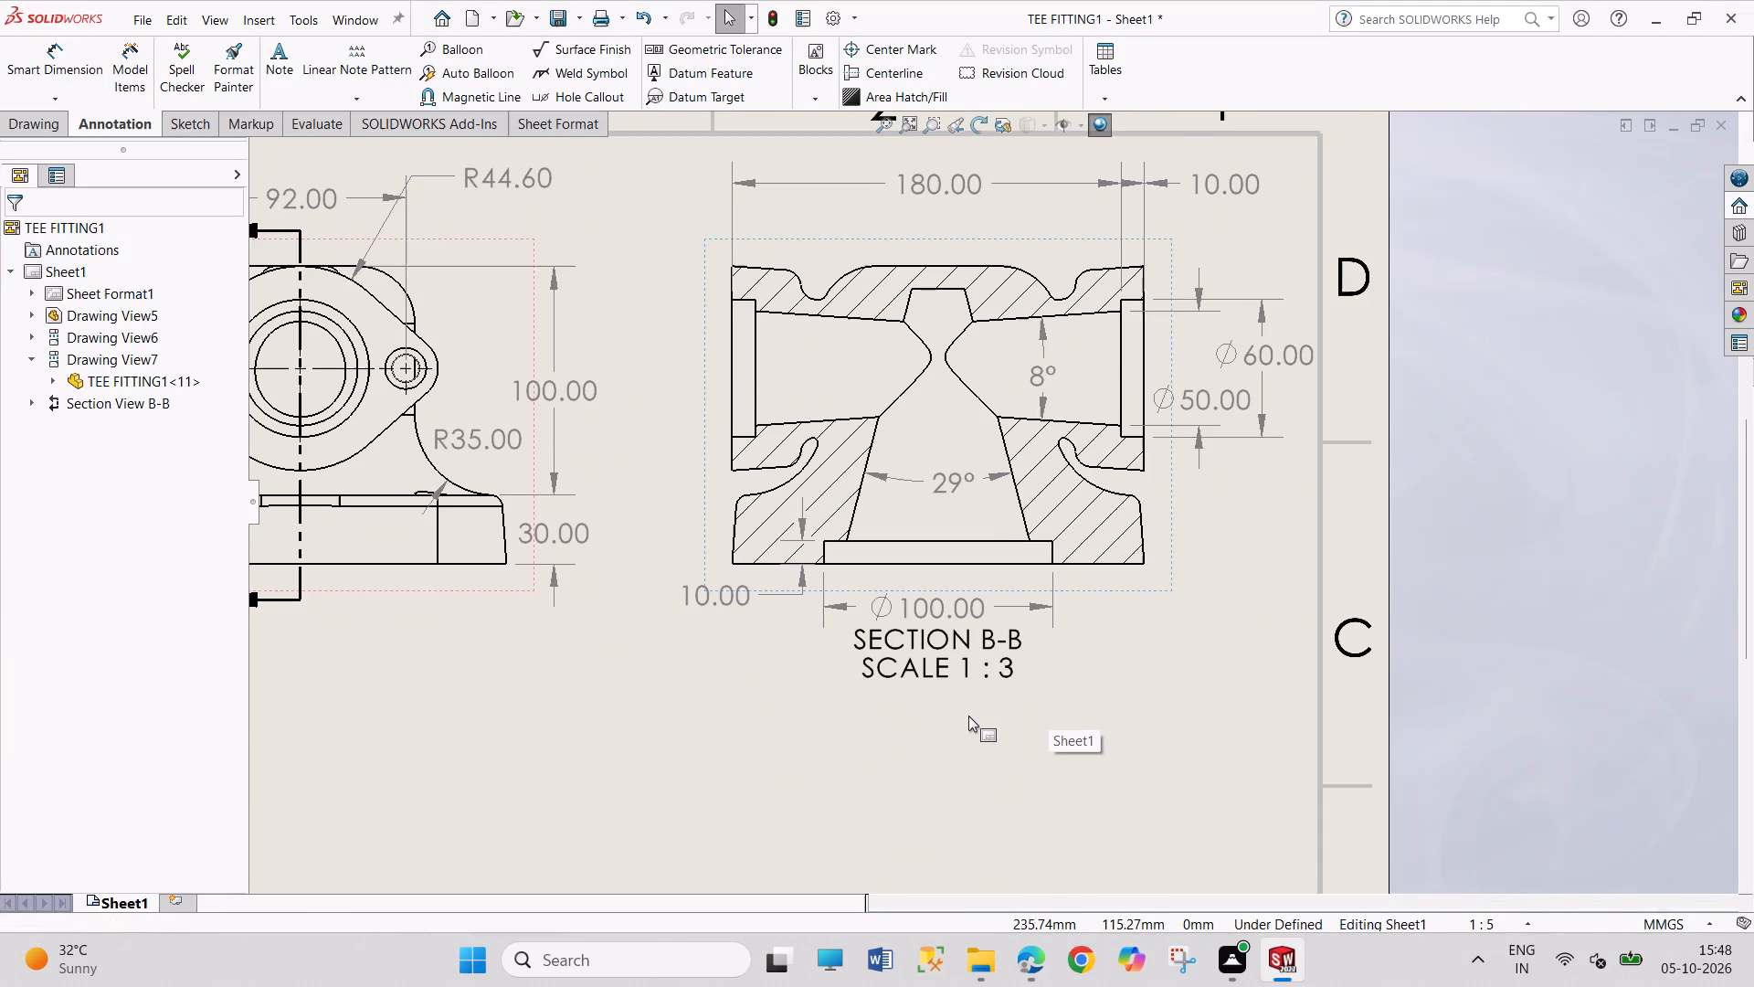
scroll(958, 693, "down", 2)
left_click_drag(955, 609, 1308, 651)
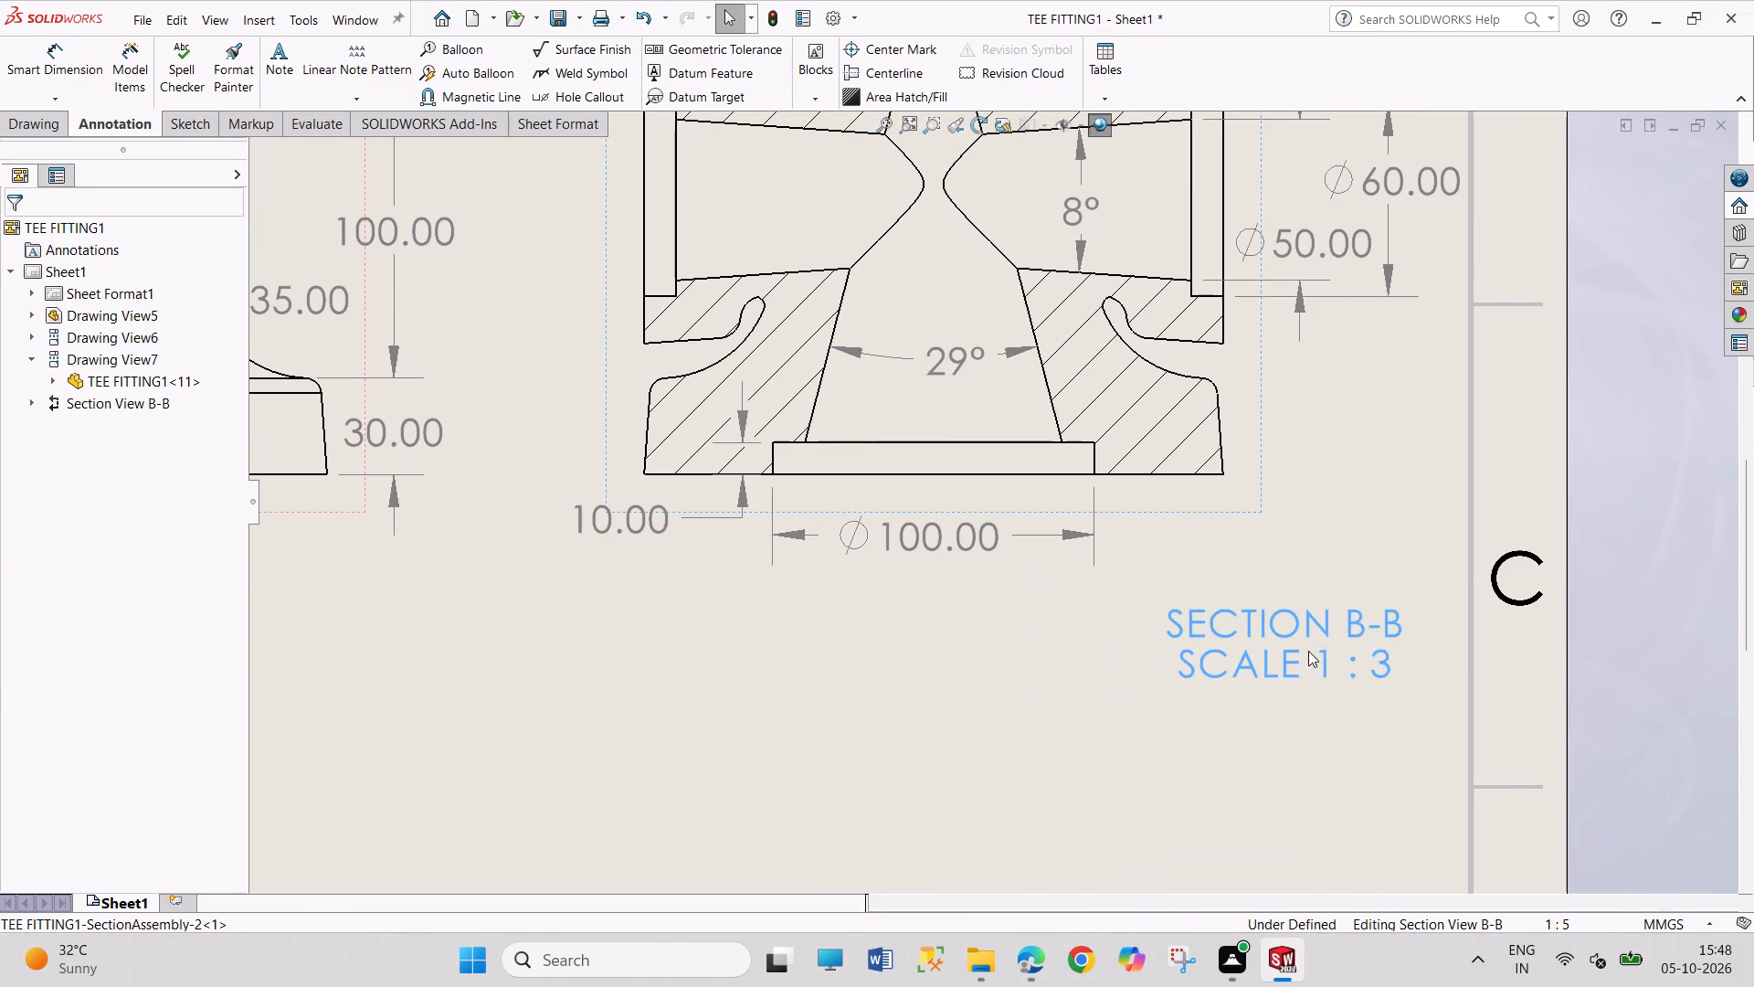
left_click_drag(1308, 651, 1323, 627)
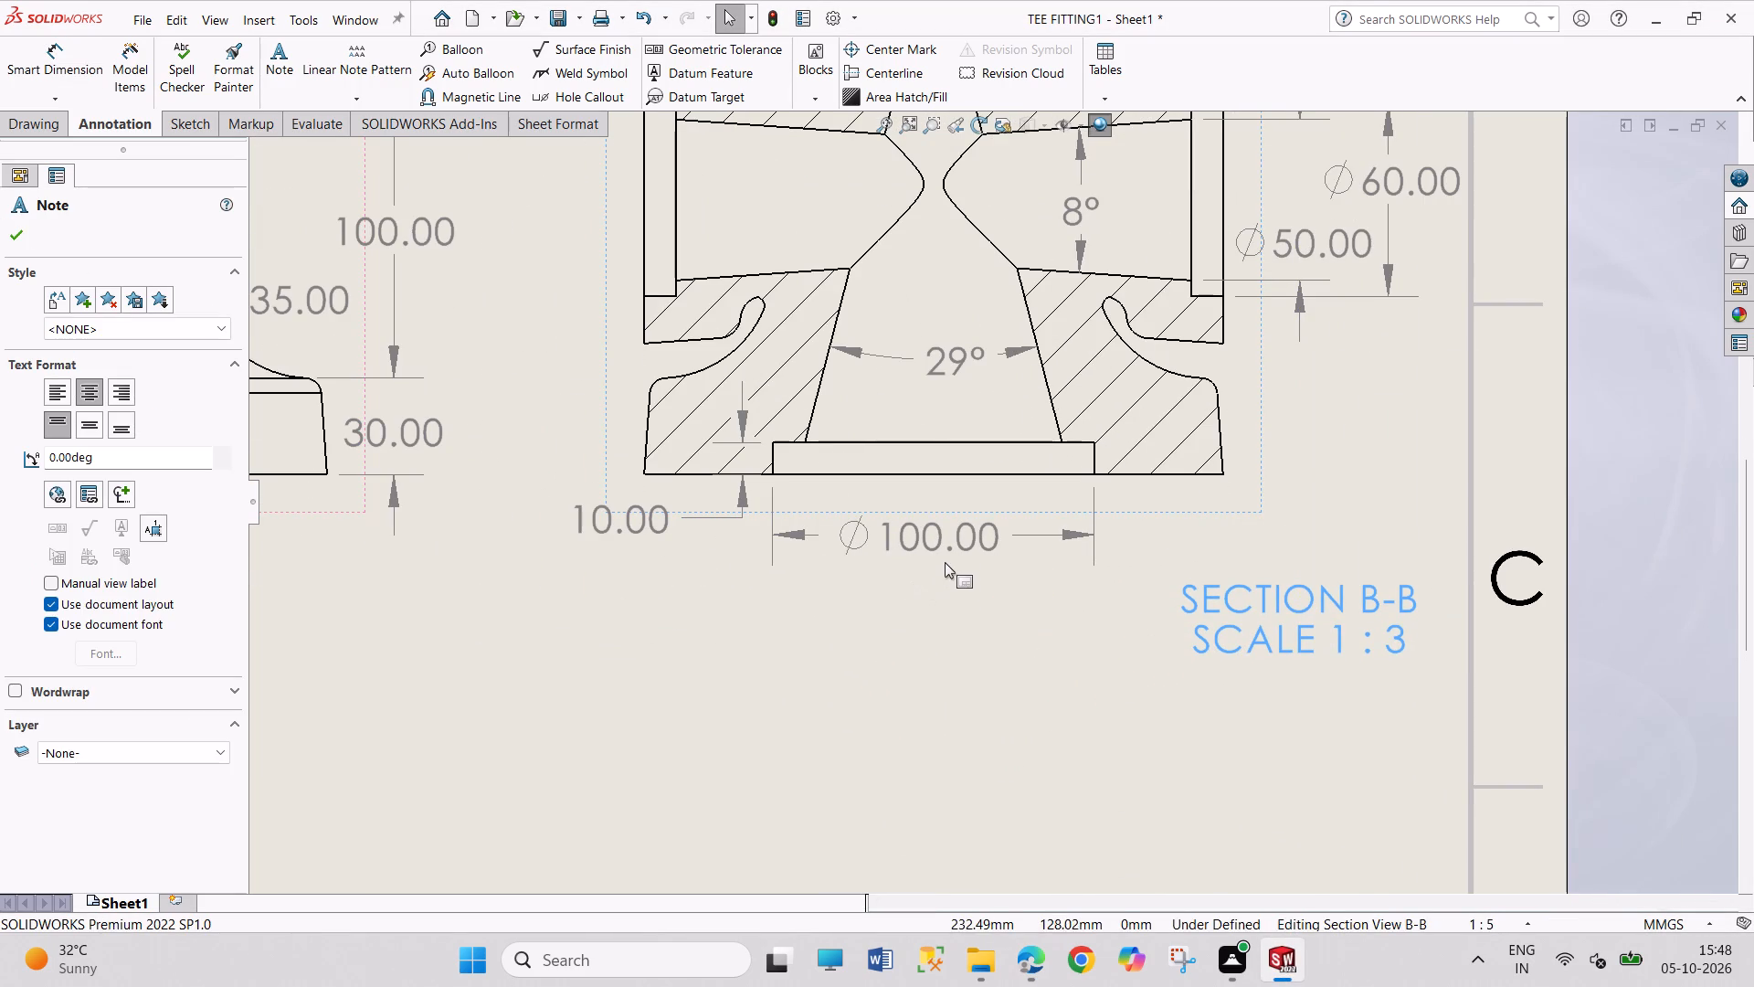
left_click_drag(945, 542, 945, 591)
Dimension the vertical tapered bore's mouth diameter in Section View B-B, placing its text between the base and the counterbore's diameter dimension.
right_click_drag(1199, 796, 1198, 794)
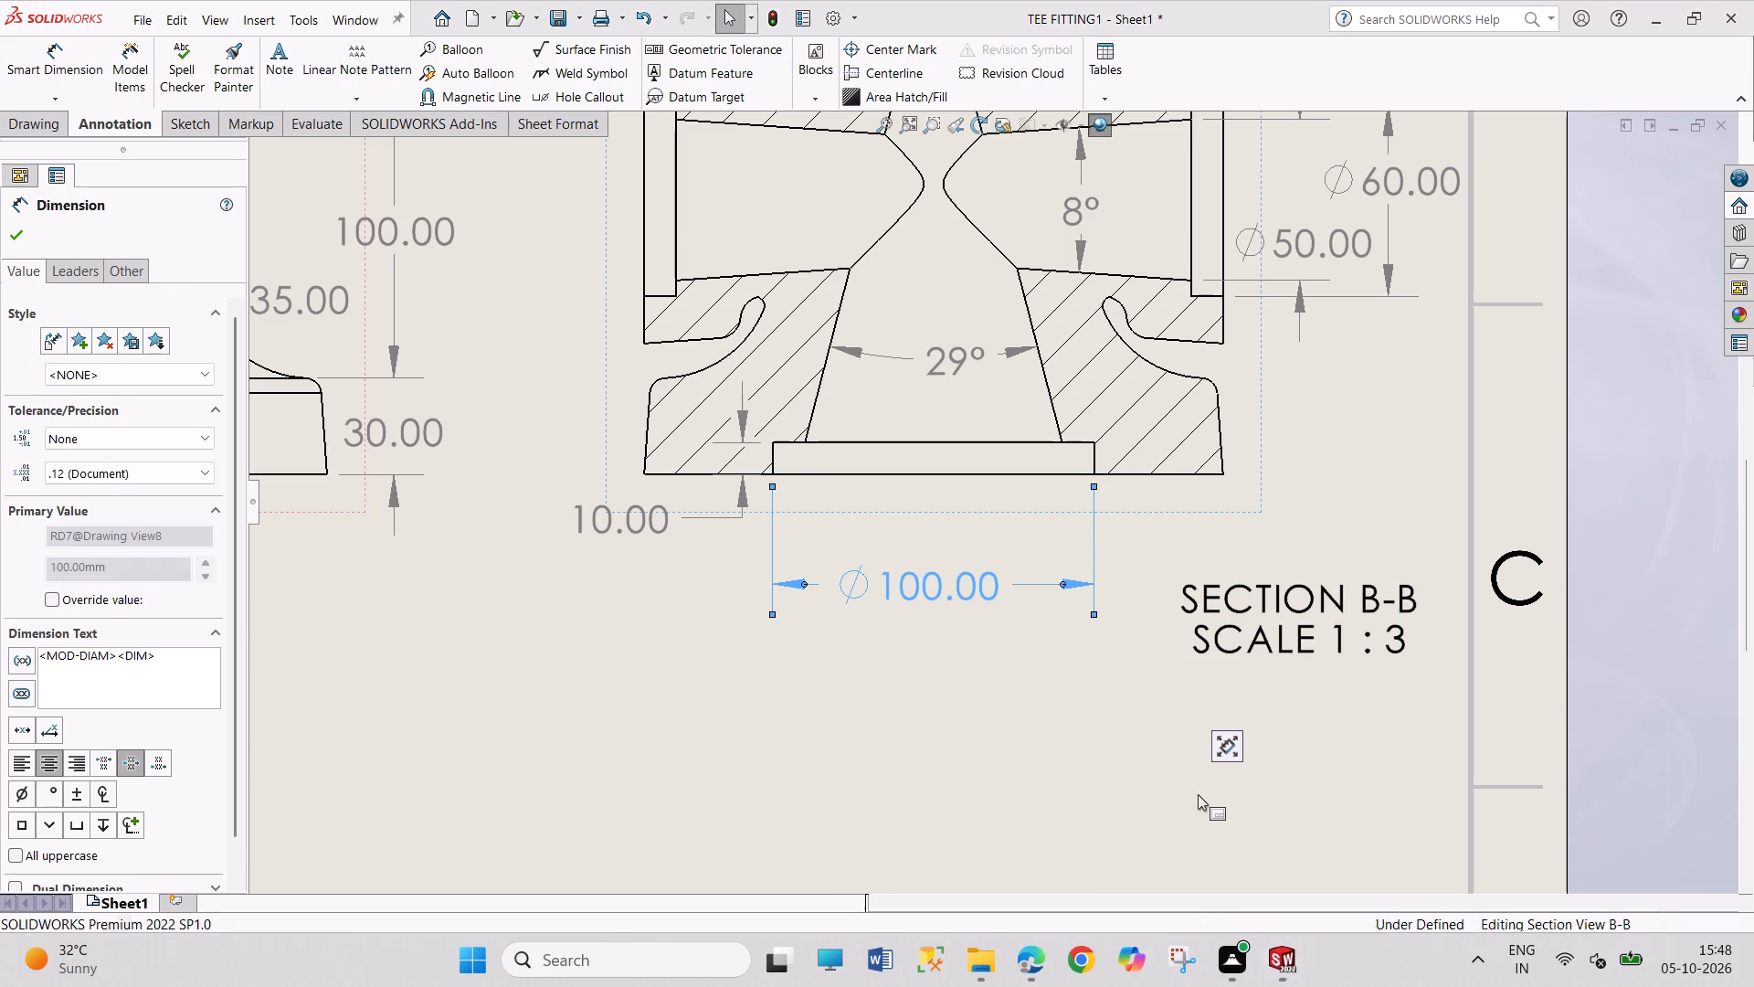
right_click_drag(1198, 794, 1216, 498)
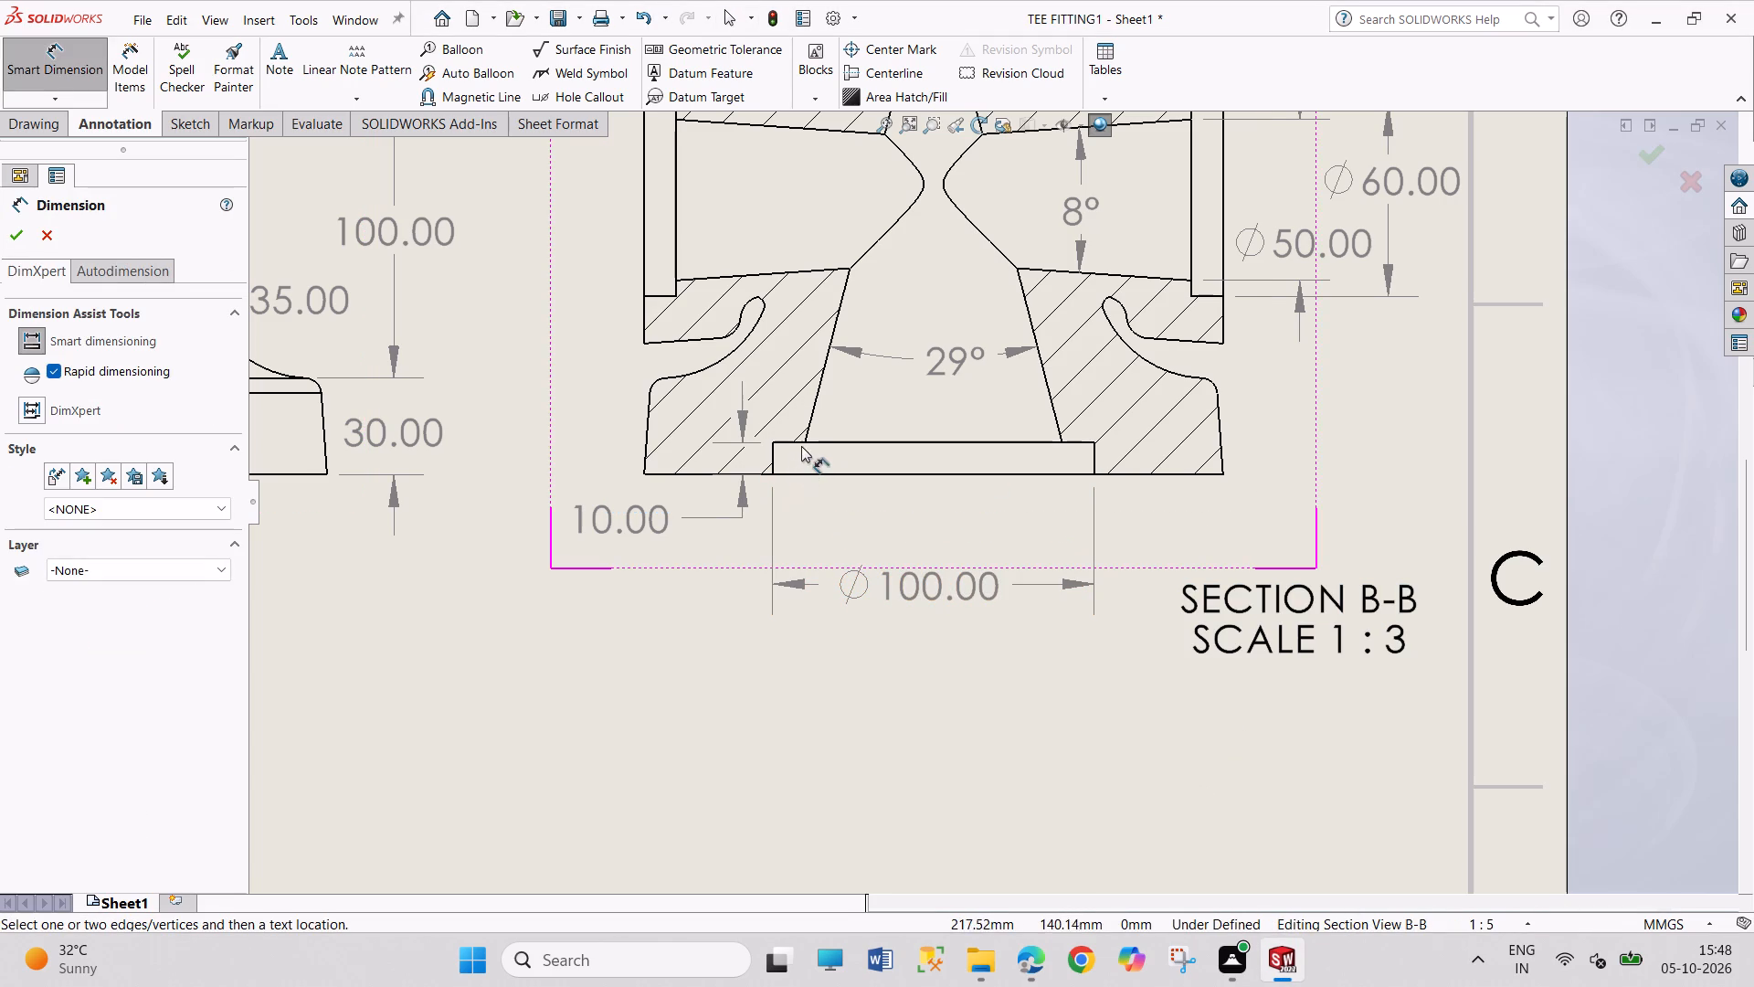
left_click(804, 442)
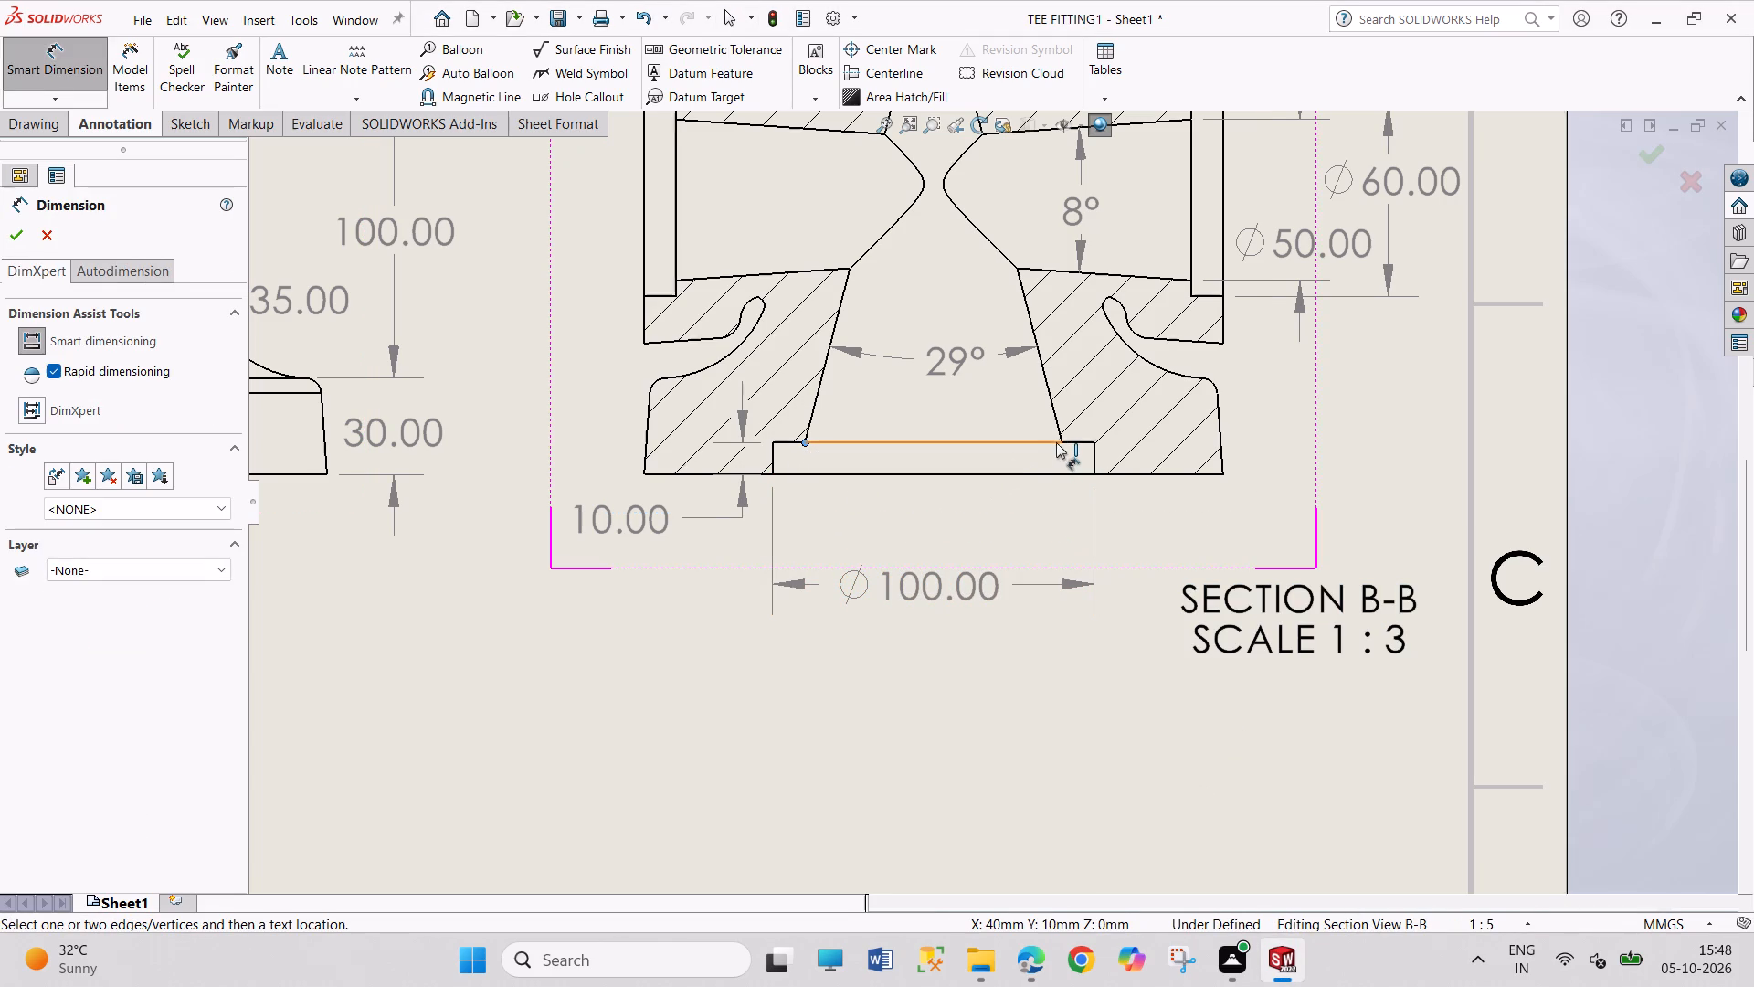
left_click(1062, 441)
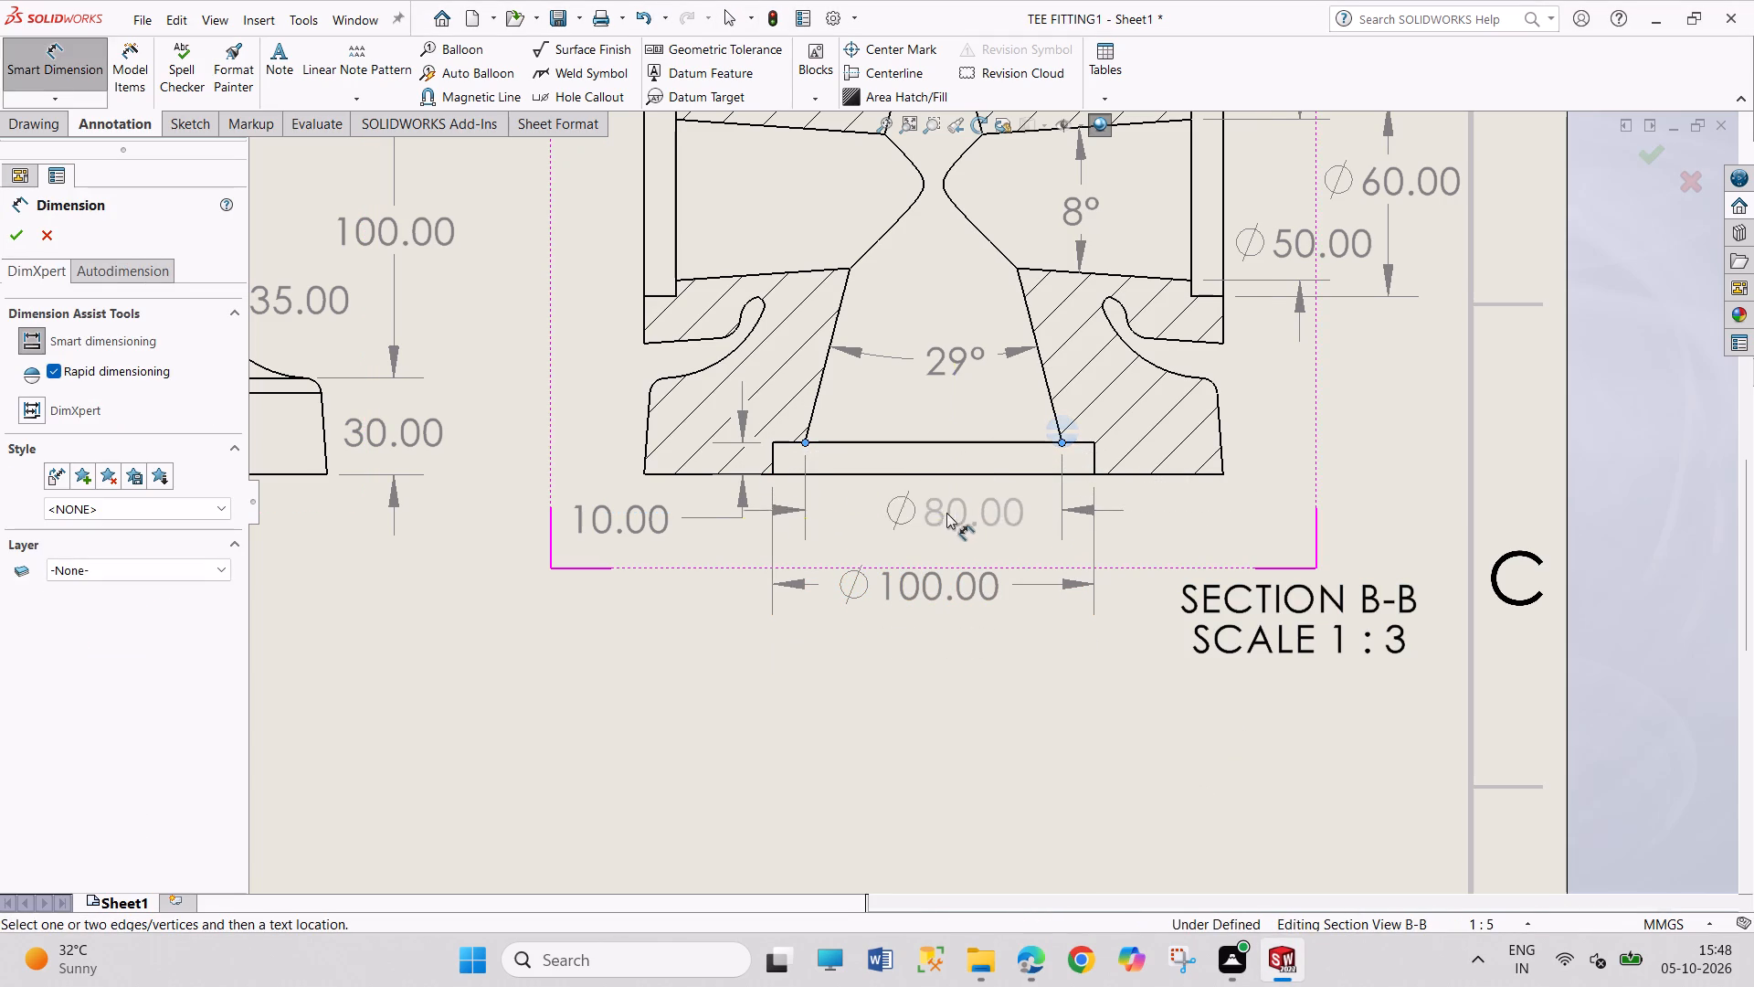
left_click(932, 522)
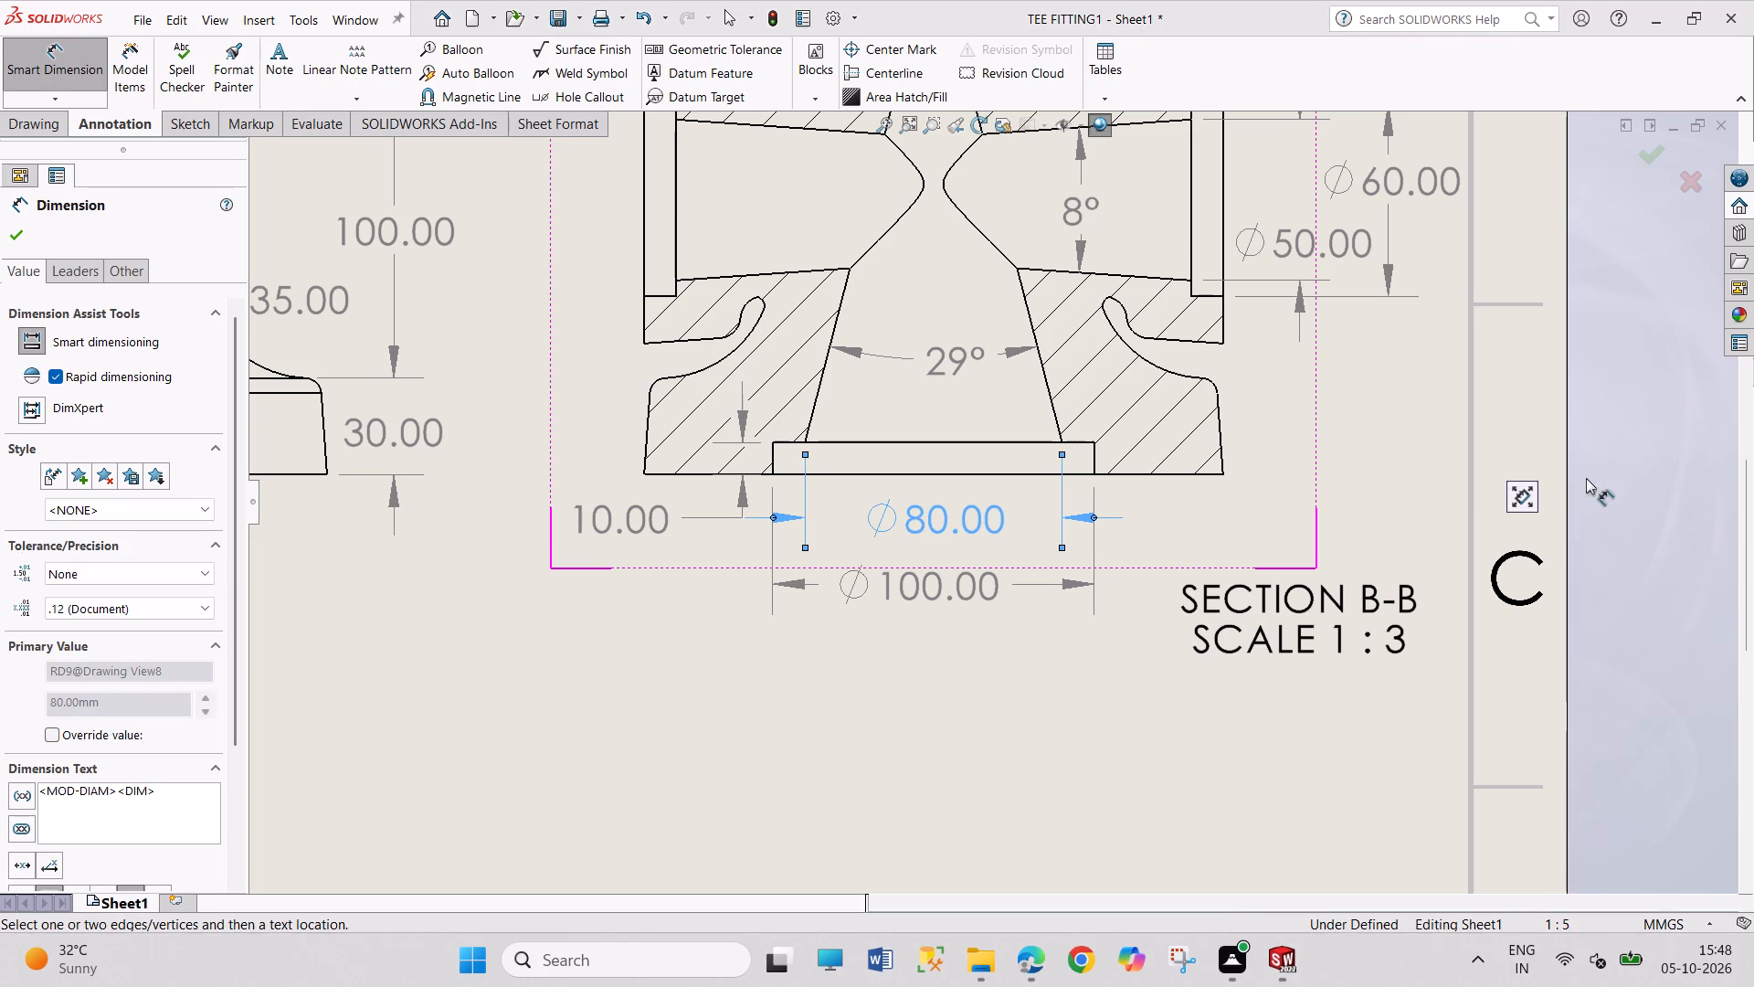
right_click(1667, 460)
left_click(1553, 537)
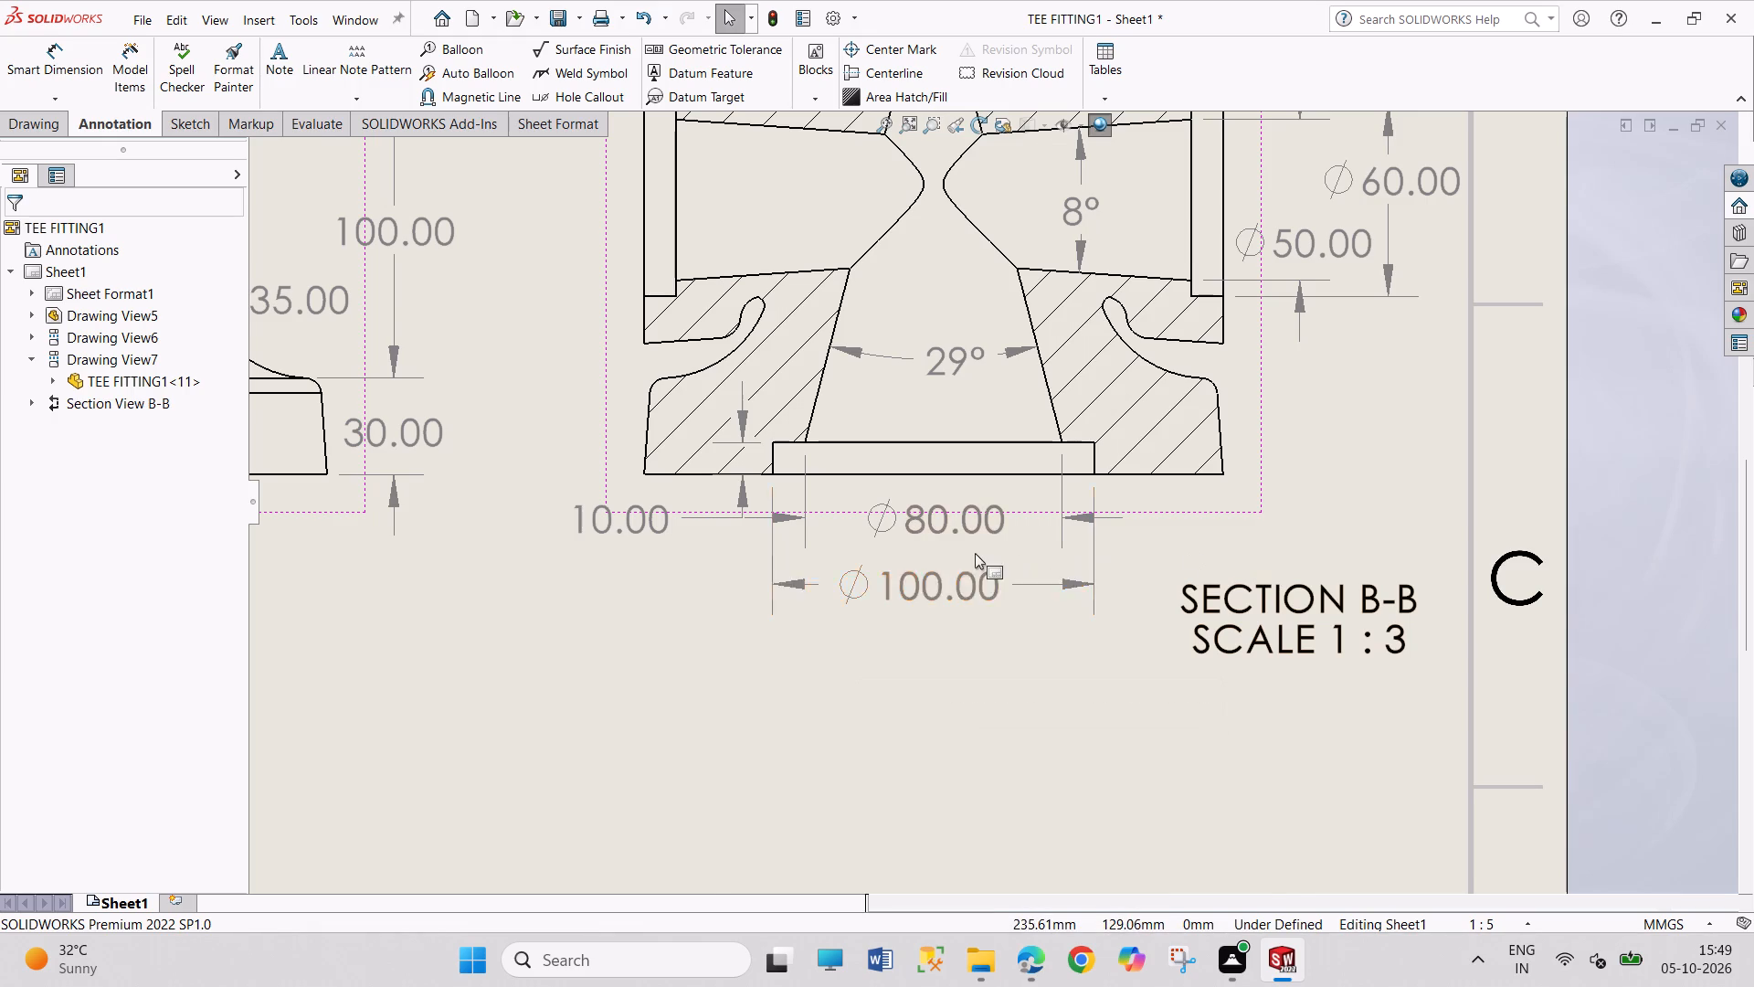
Dimension the height from the base's bottom to the vertical bore's flat top, placing its text left of Section View B-B.
scroll(975, 553, "up", 3)
right_click_drag(1008, 671, 944, 330)
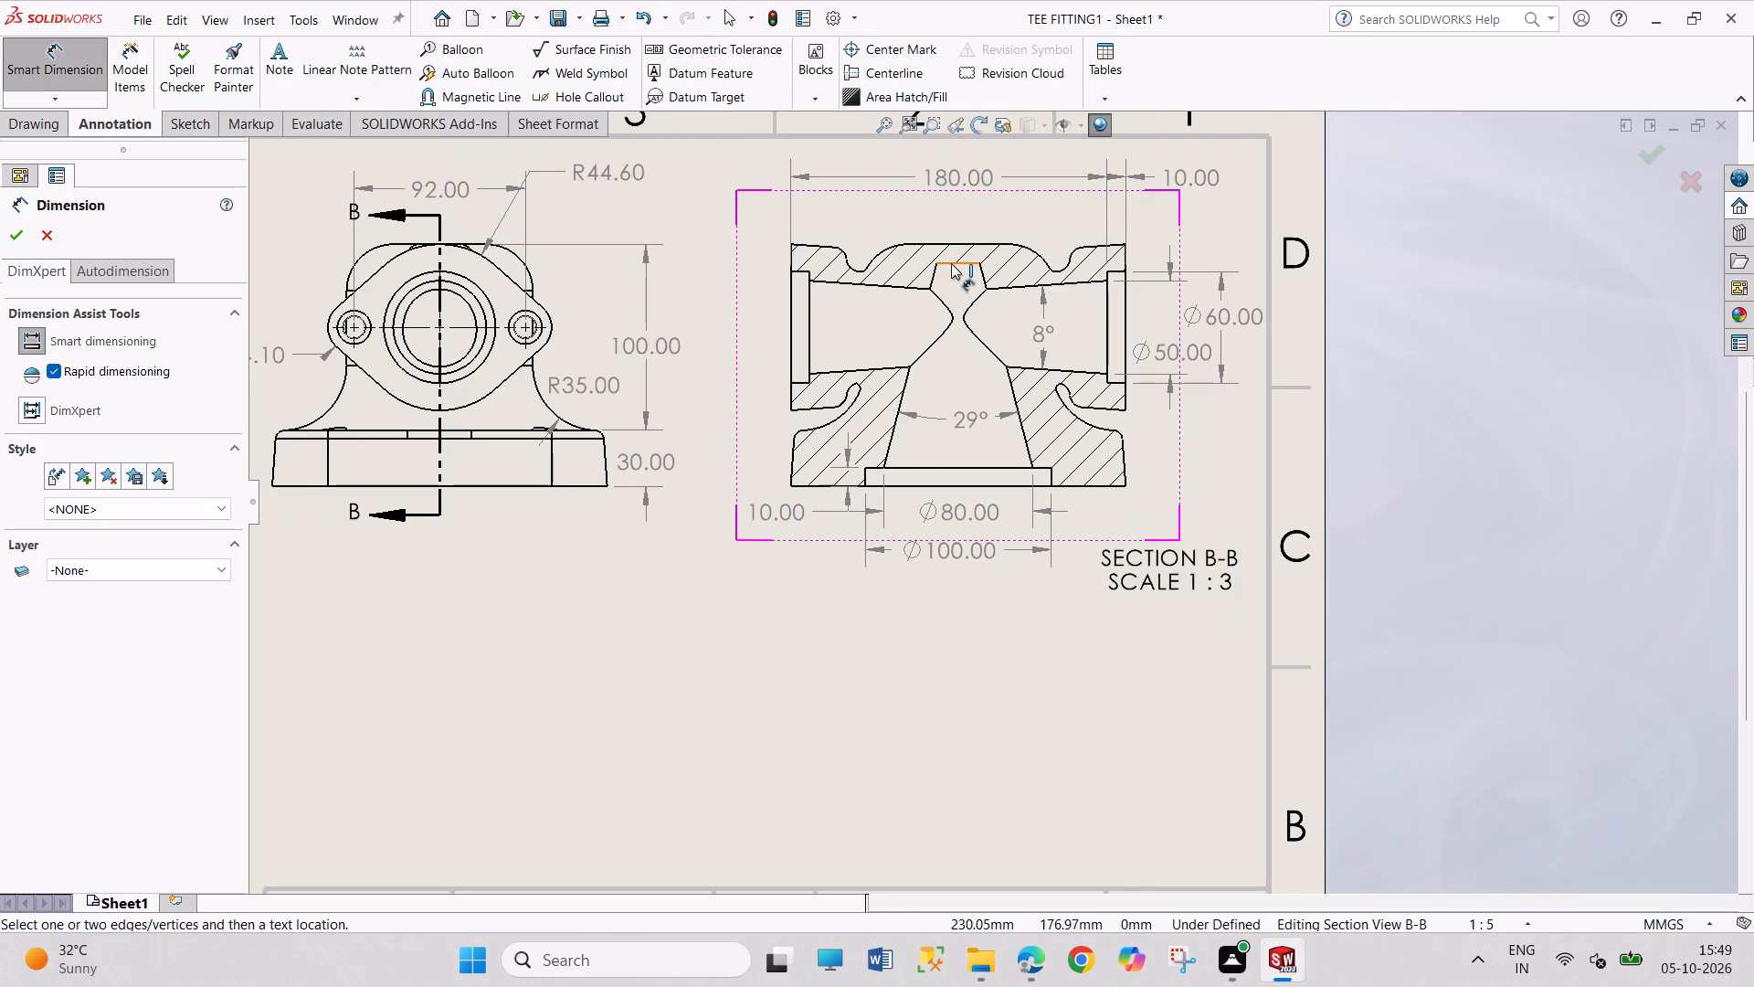
left_click(951, 263)
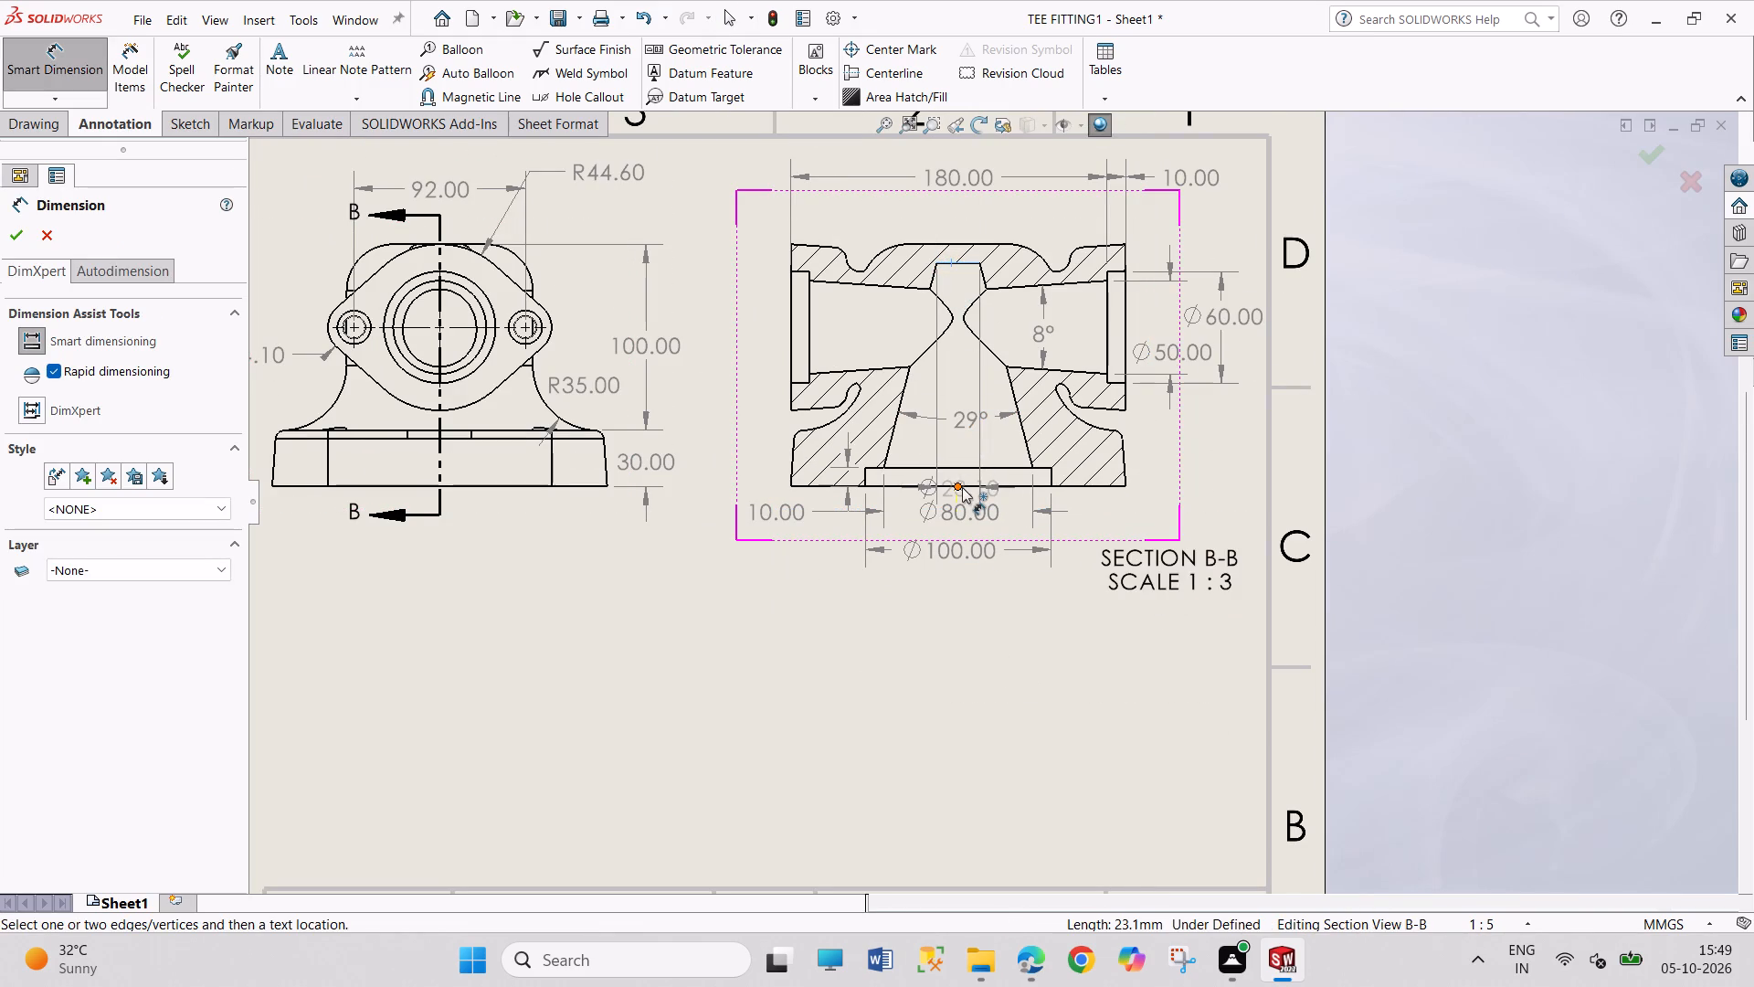
left_click(962, 487)
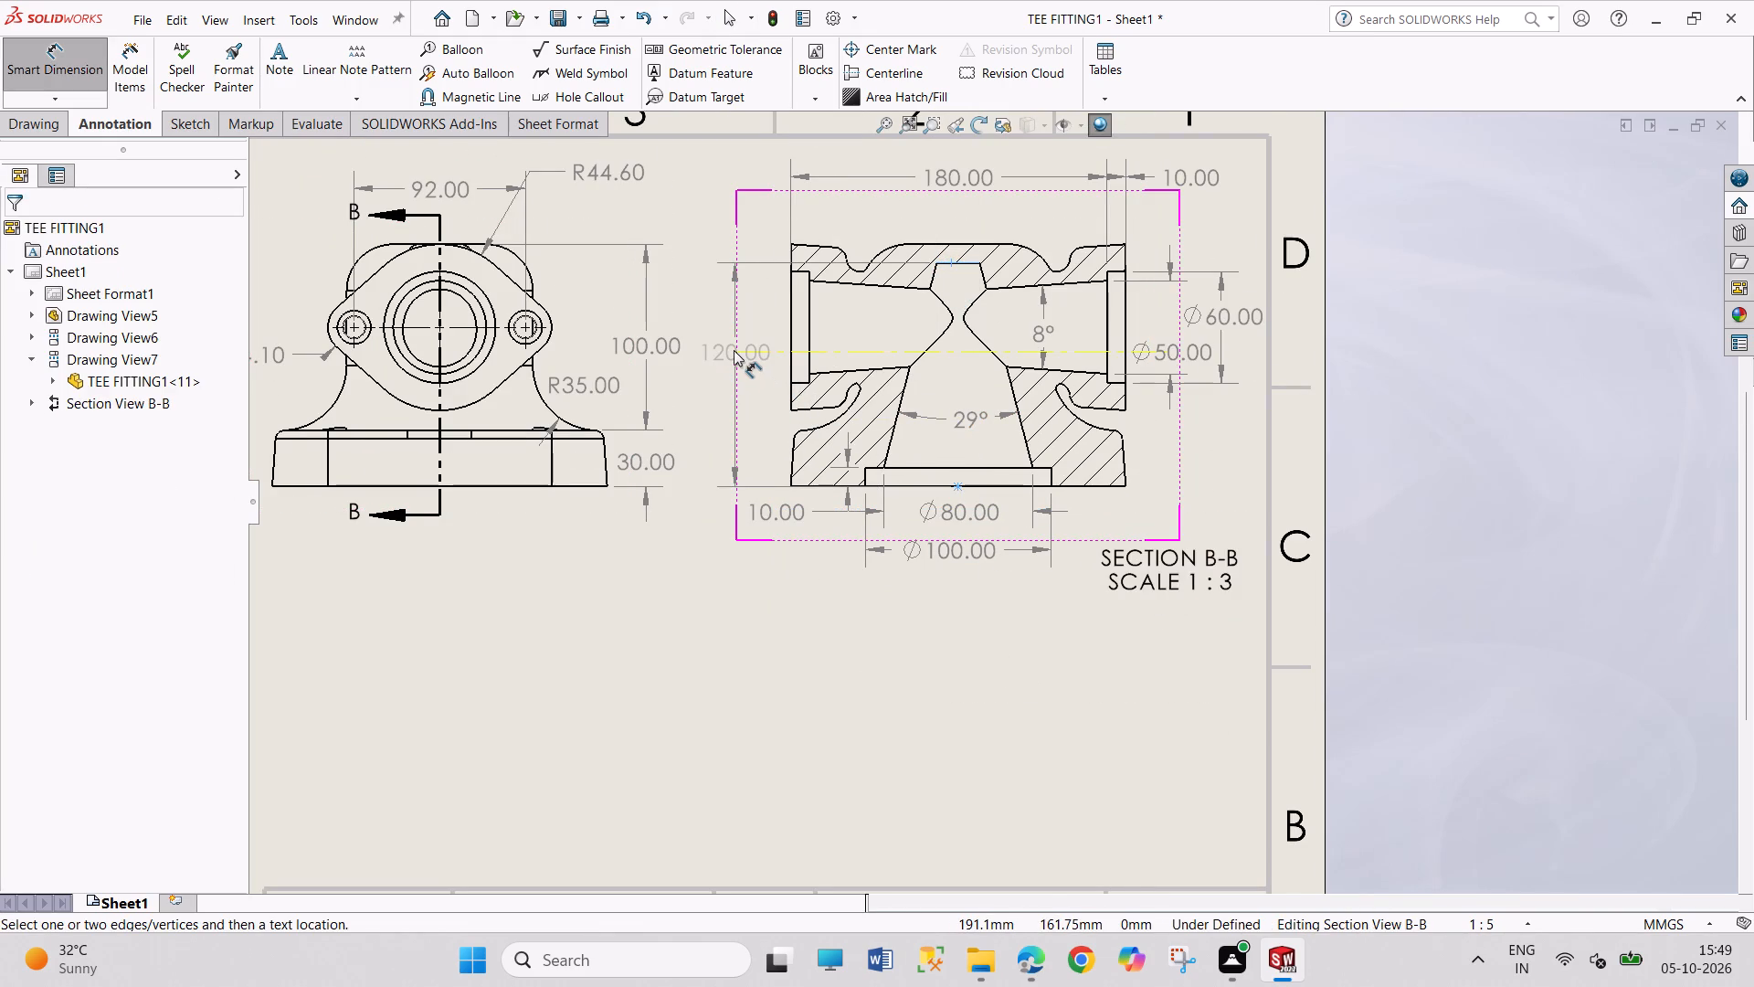
left_click(732, 350)
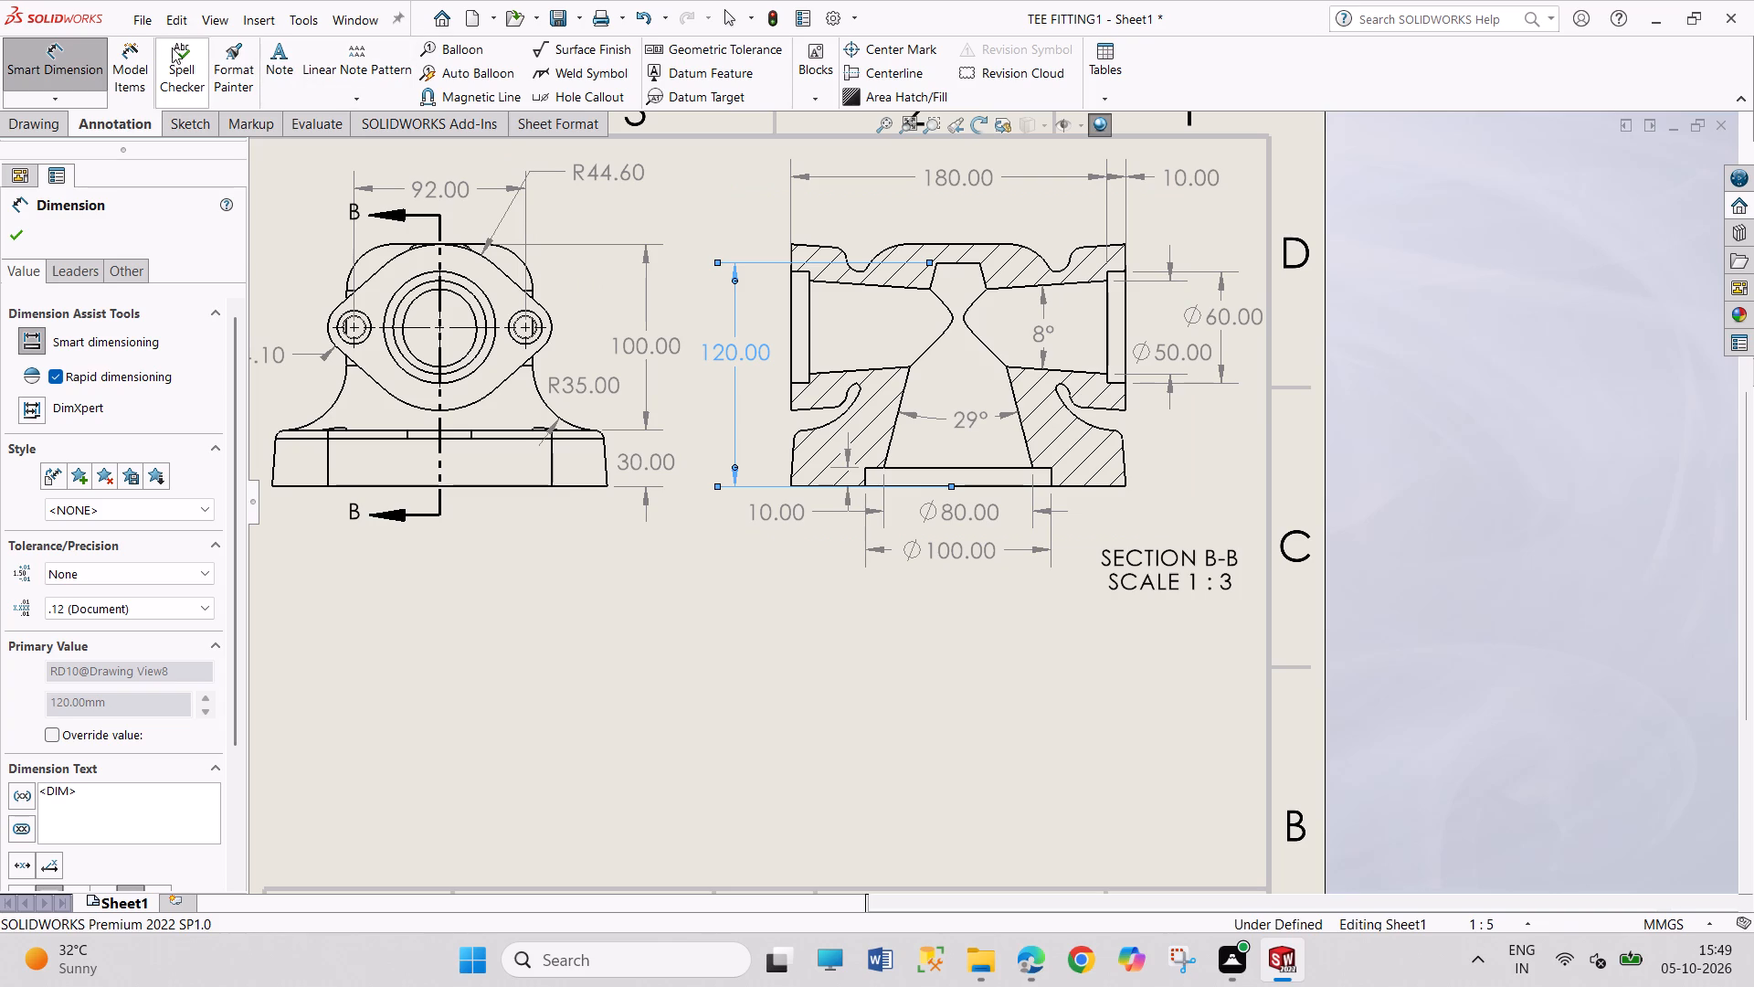
Add a note reading DRAFT with a straight leader pointing to the base's right side edge in Section View B-B.
left_click(283, 72)
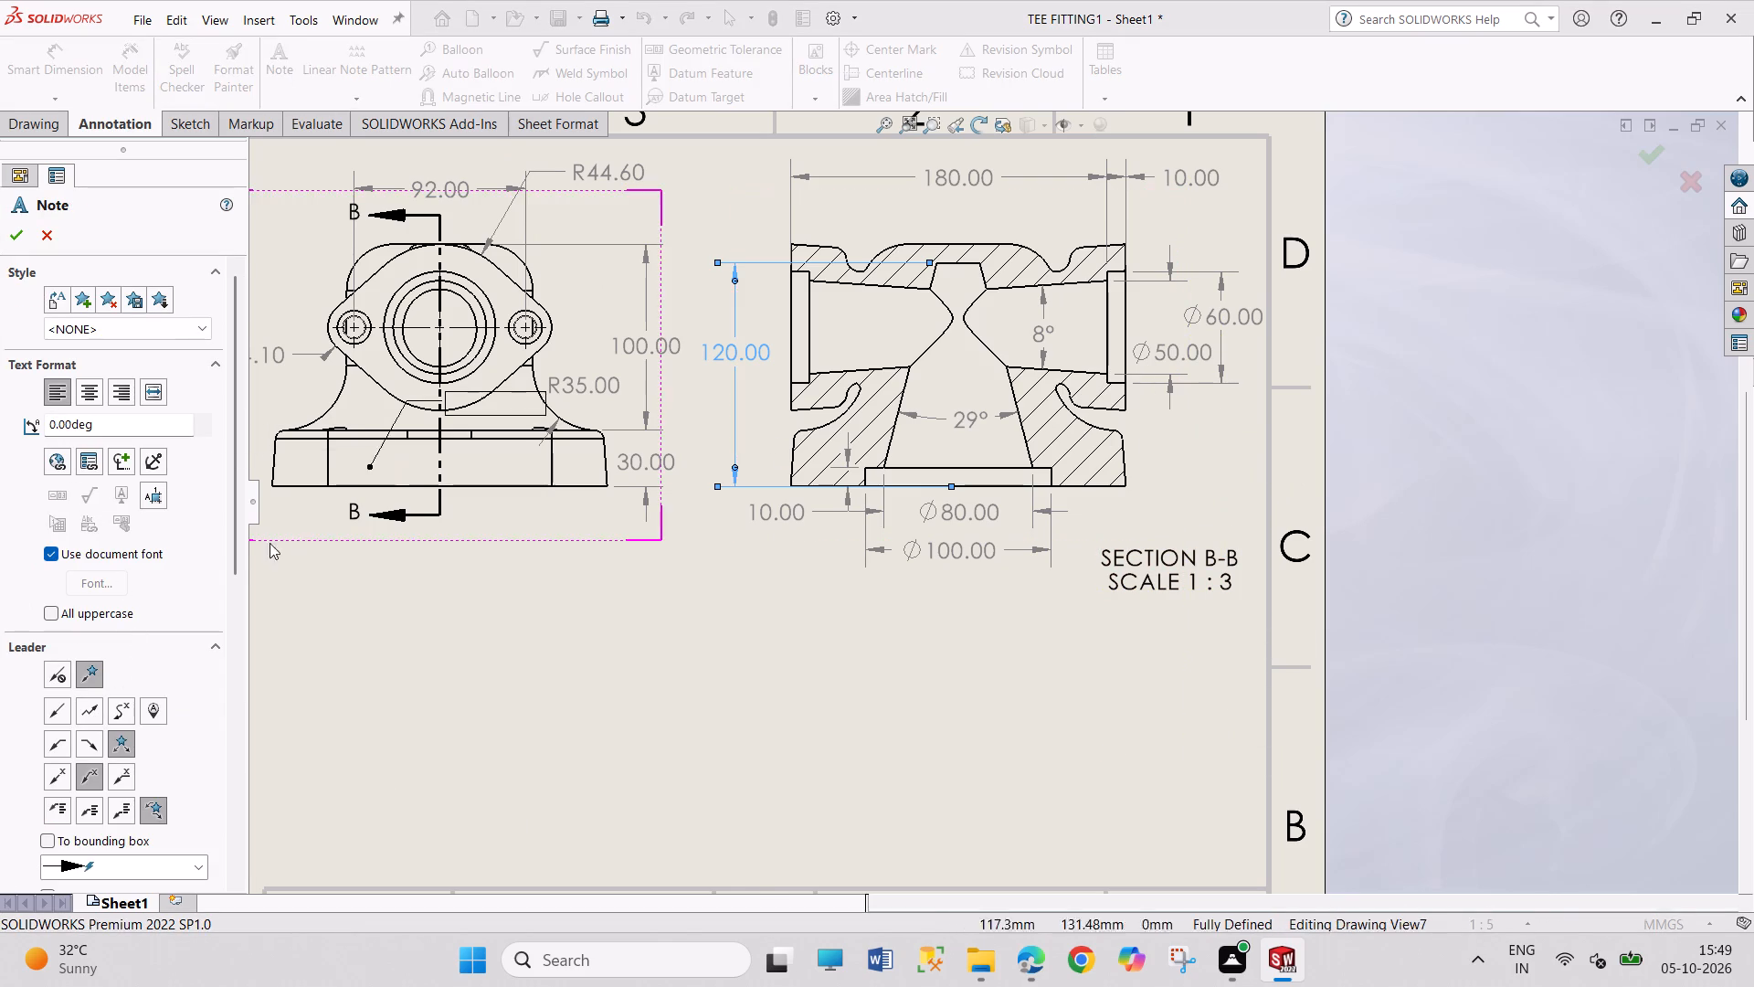
left_click(58, 712)
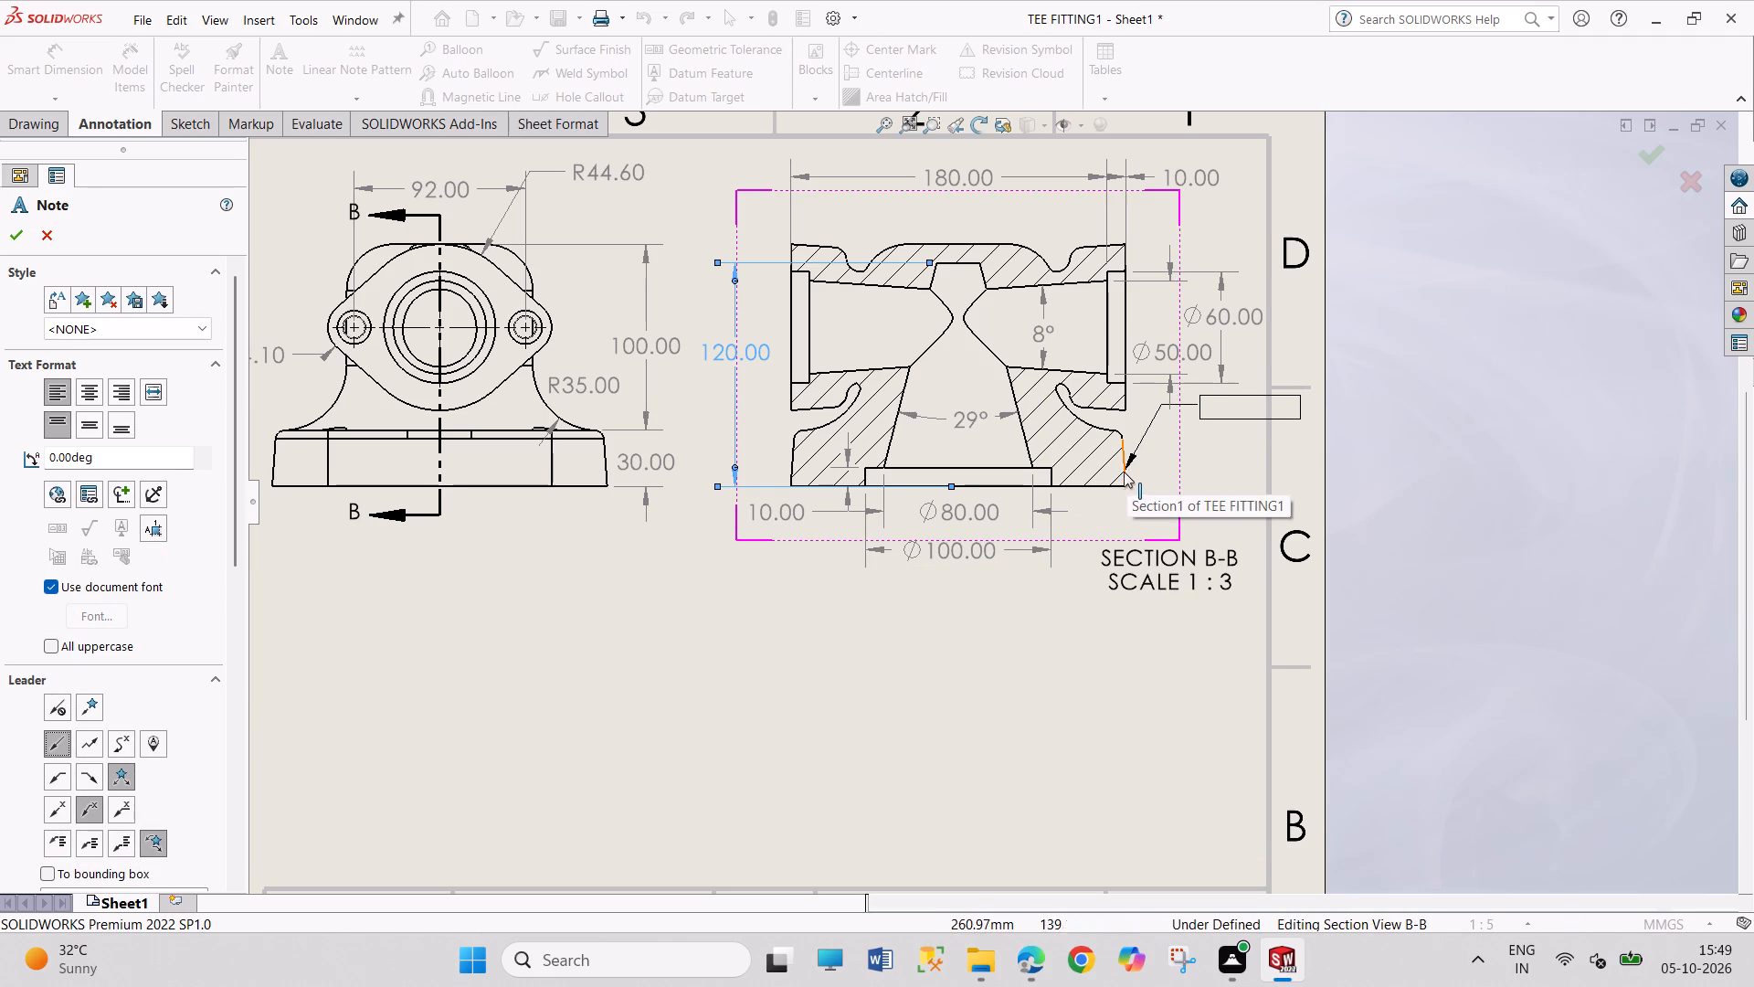
left_click_drag(1124, 472, 1199, 397)
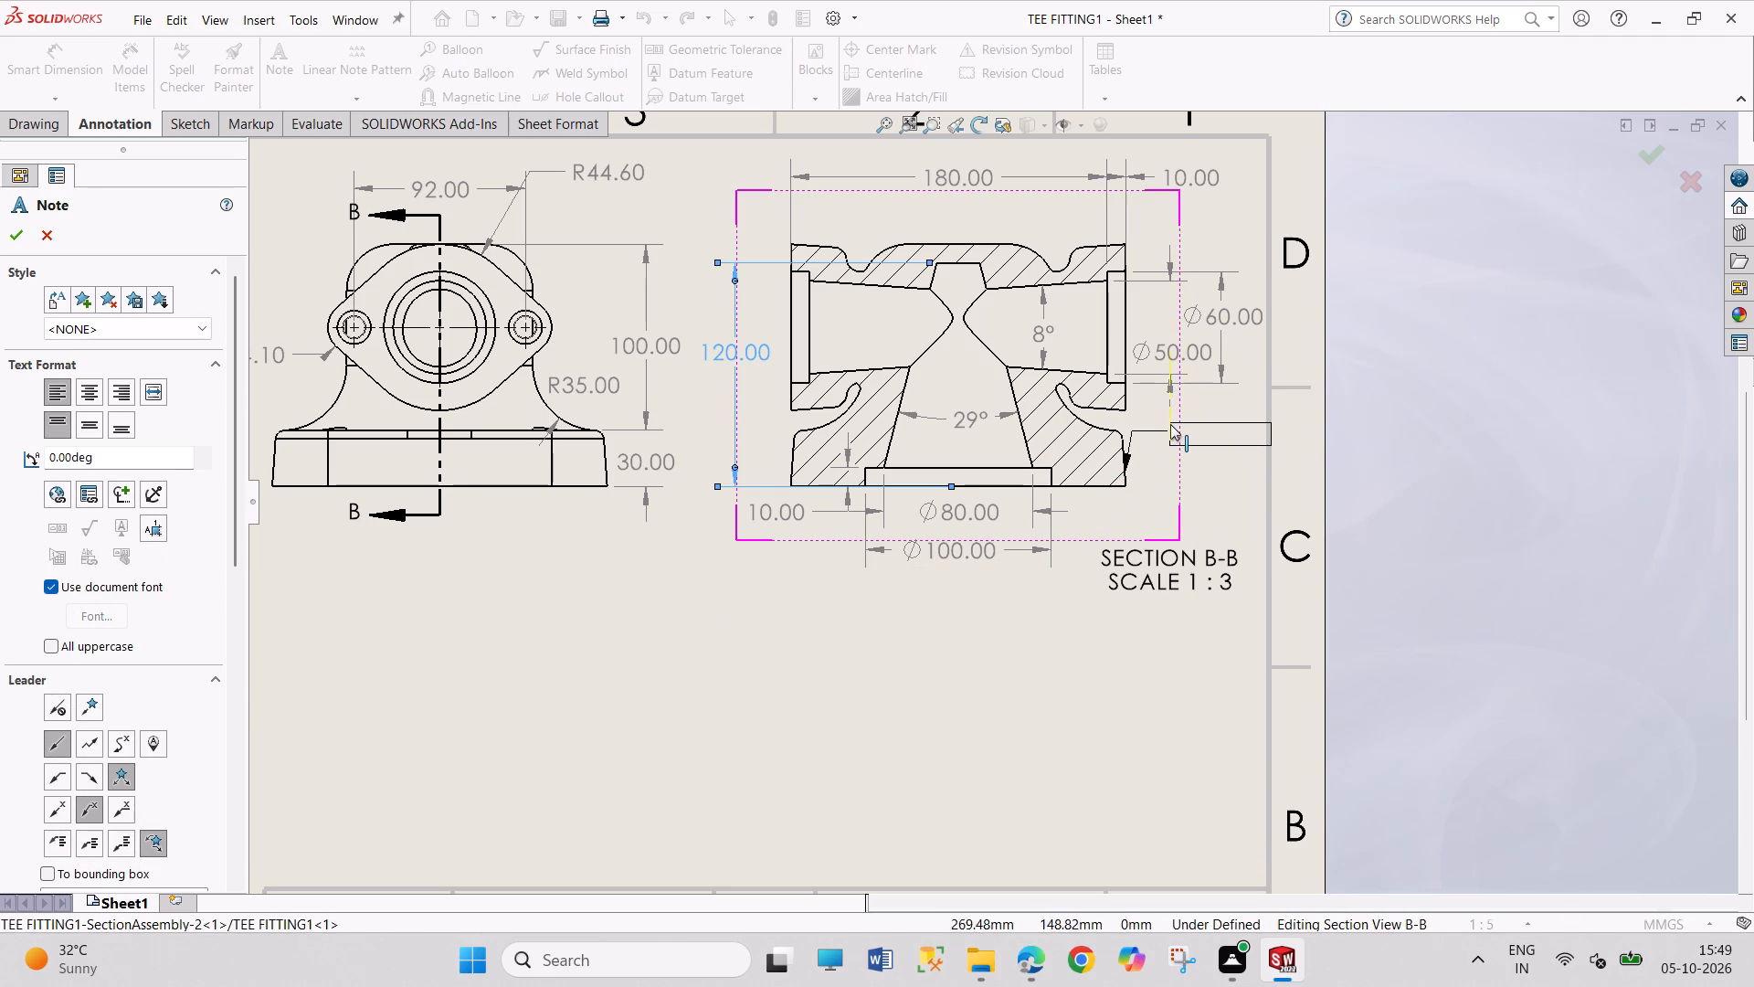
left_click(1169, 424)
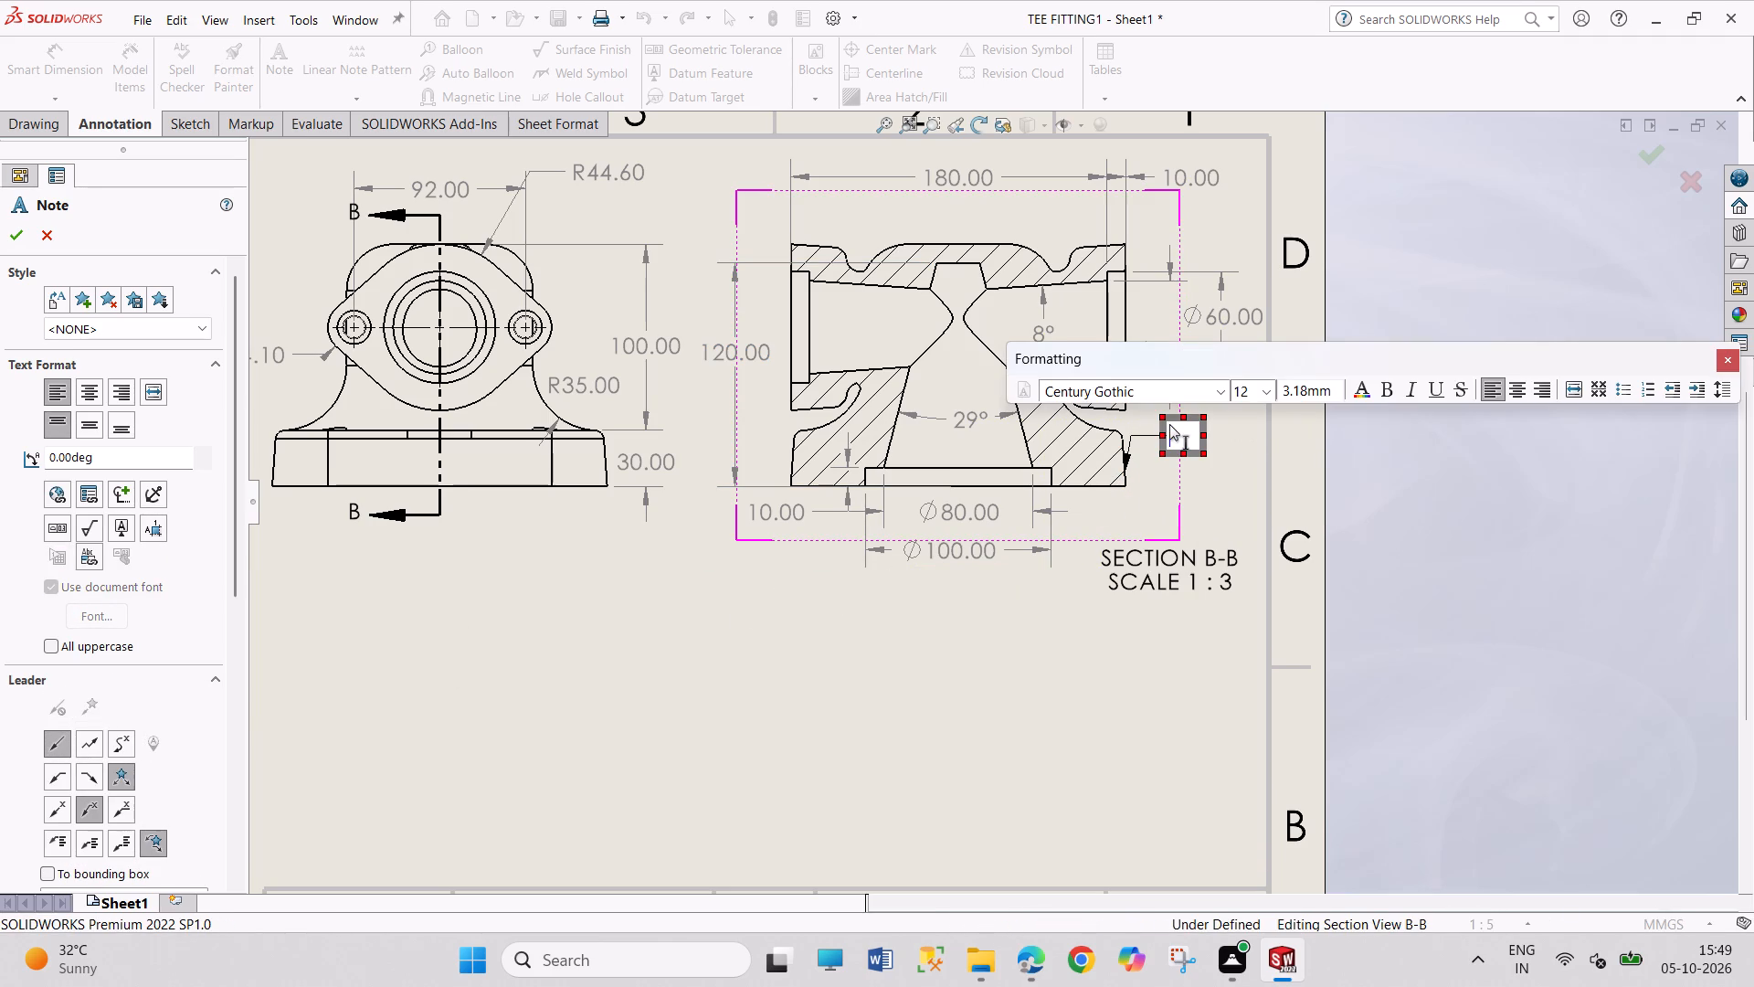
type("DRAFT")
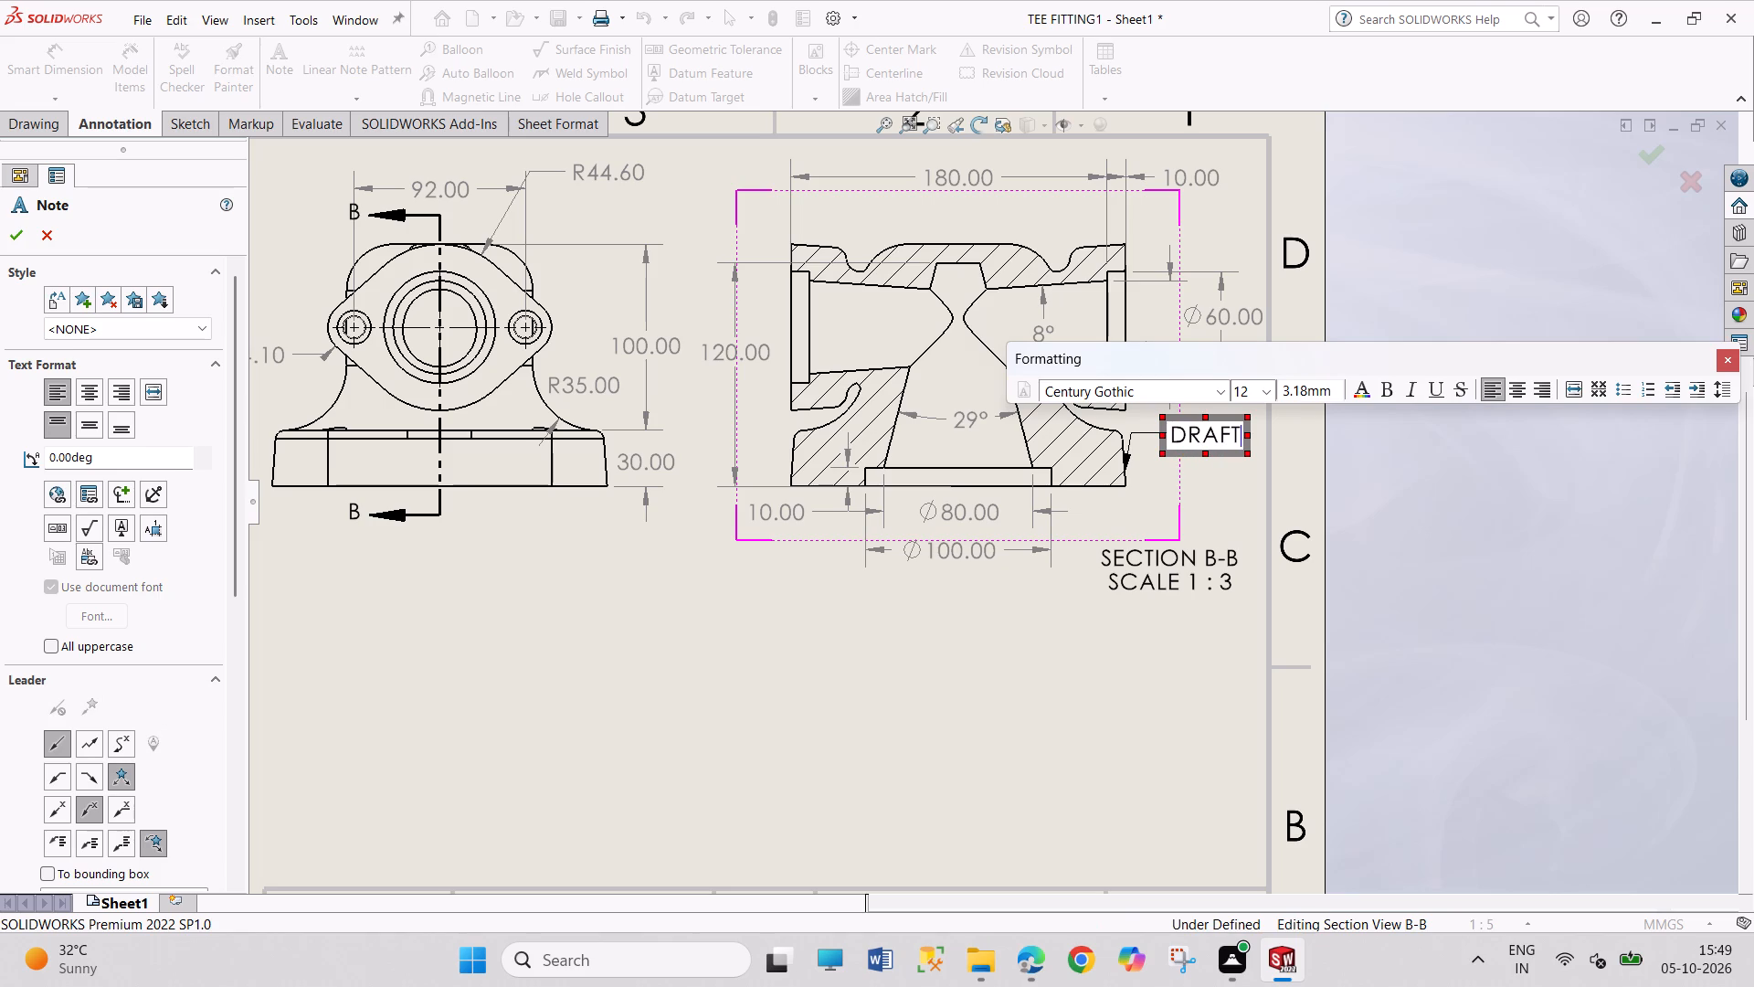
left_click(1728, 360)
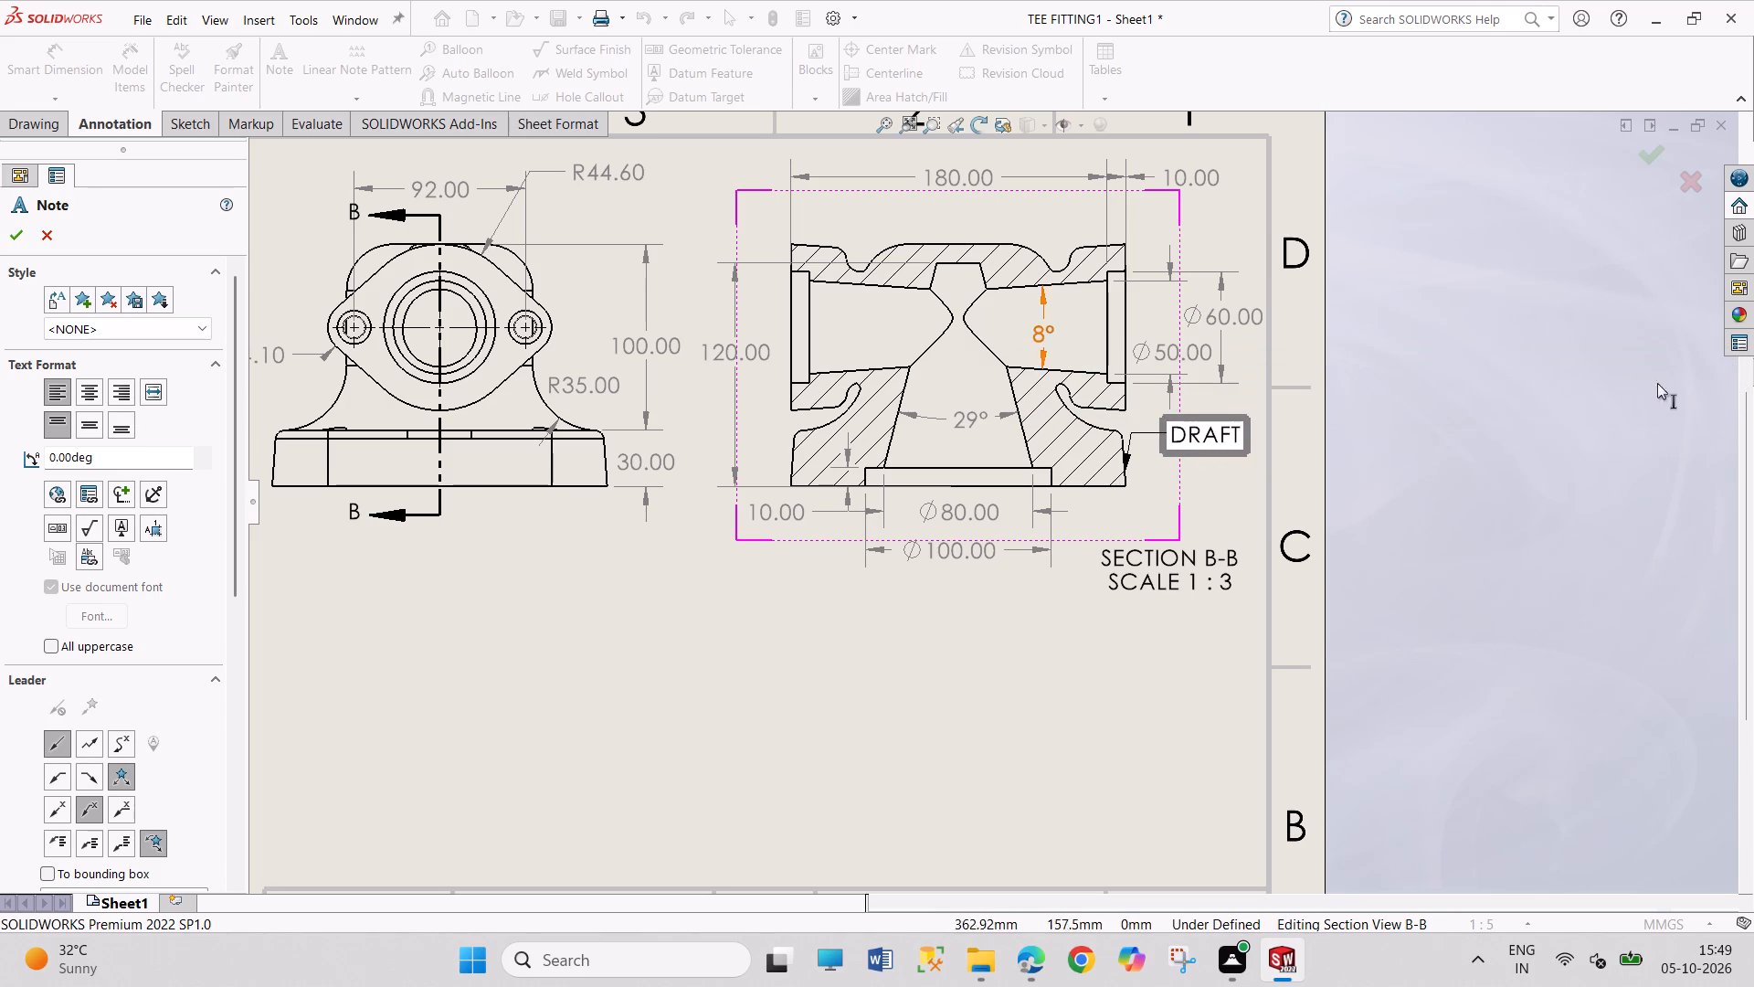
left_click(1460, 555)
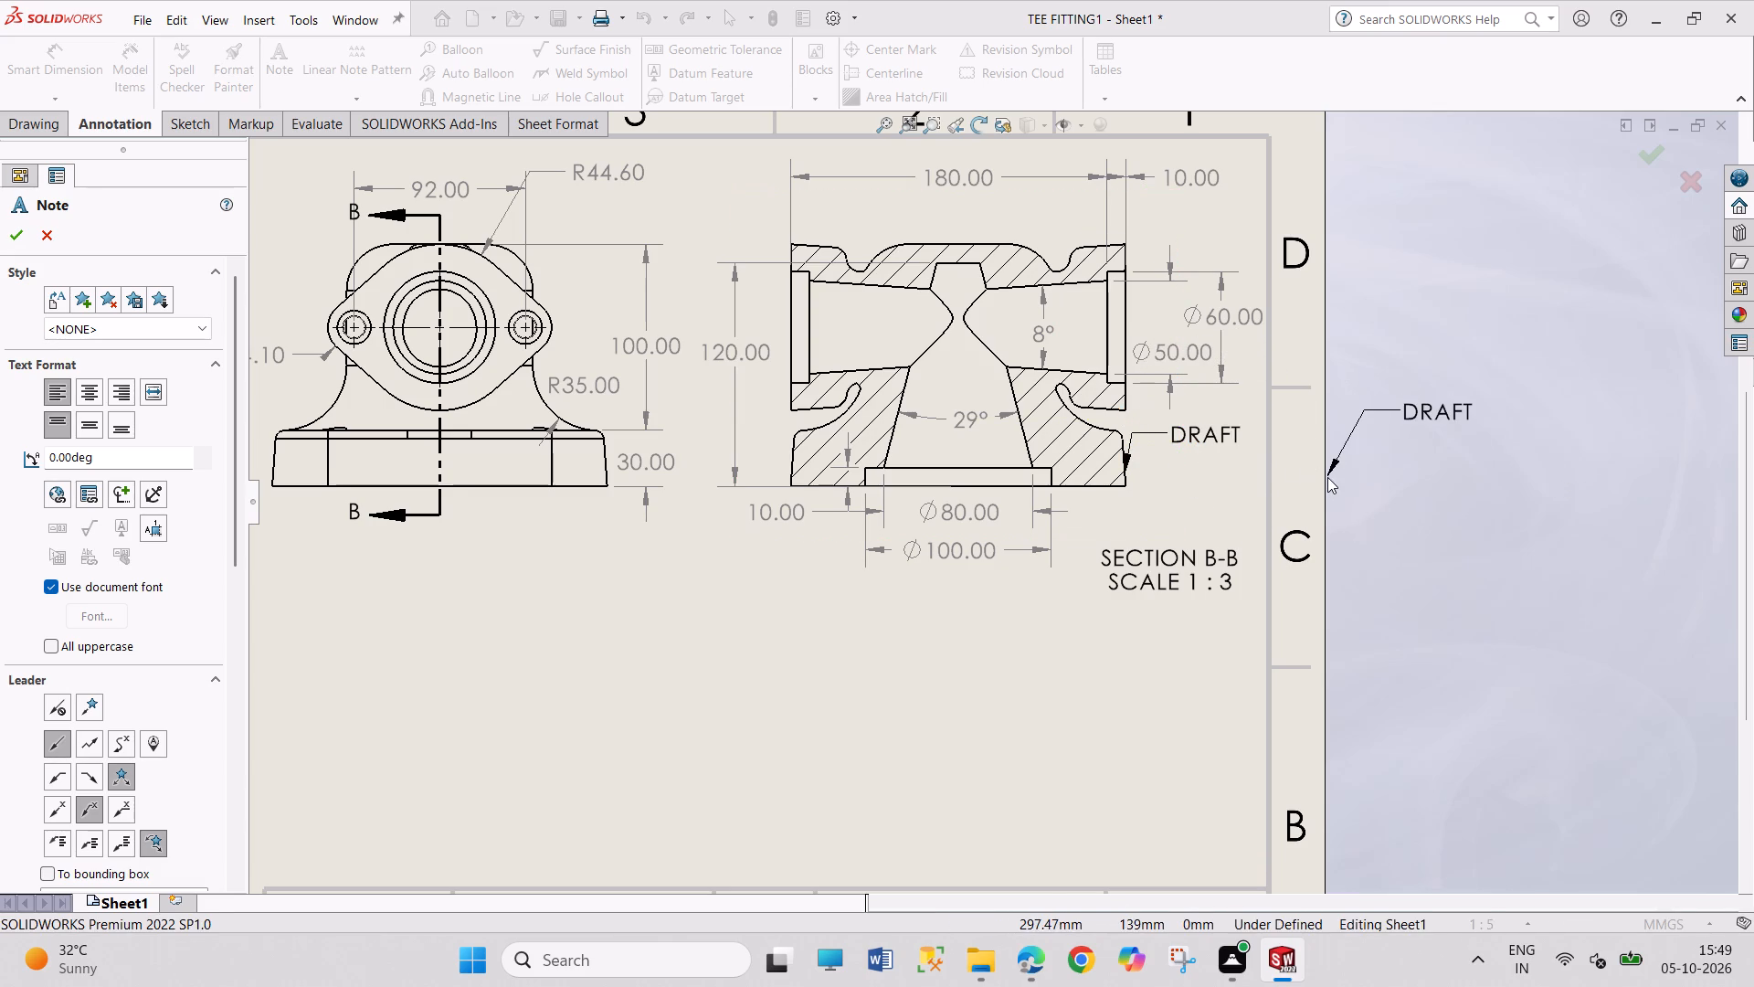
key("Escape")
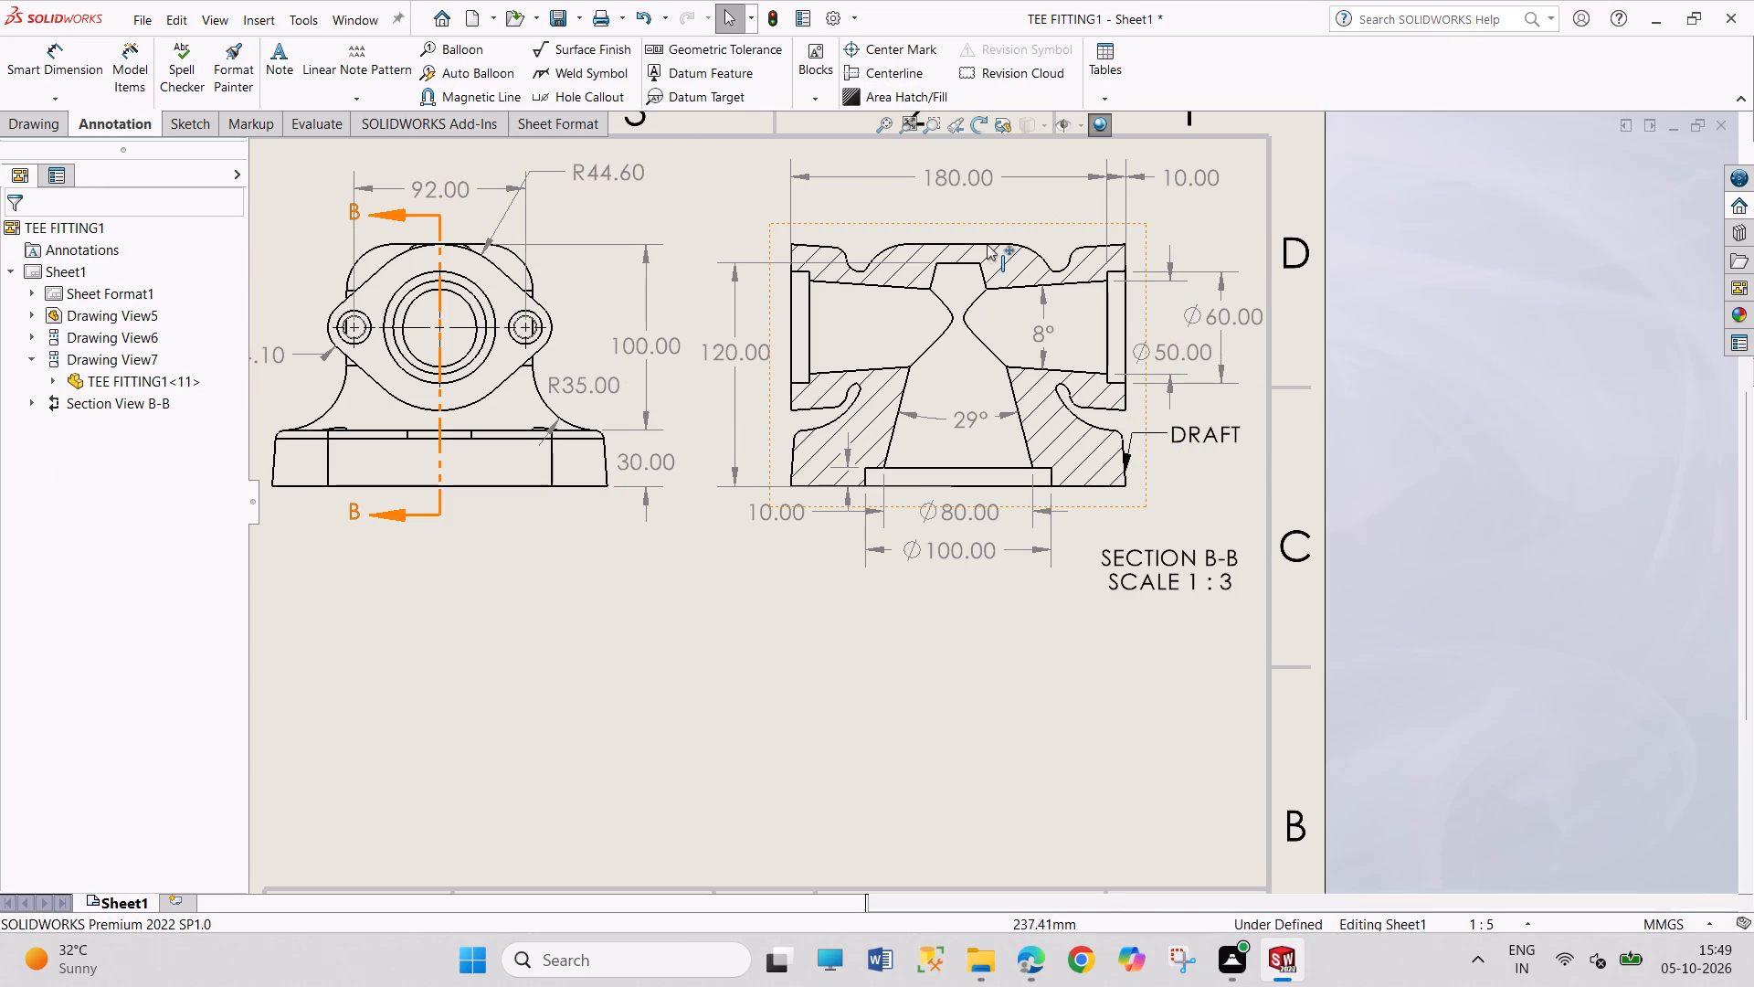
Extend the DRAFT note with ANGLE on a second line and 4 DEGREES on a third line.
double_click(1208, 427)
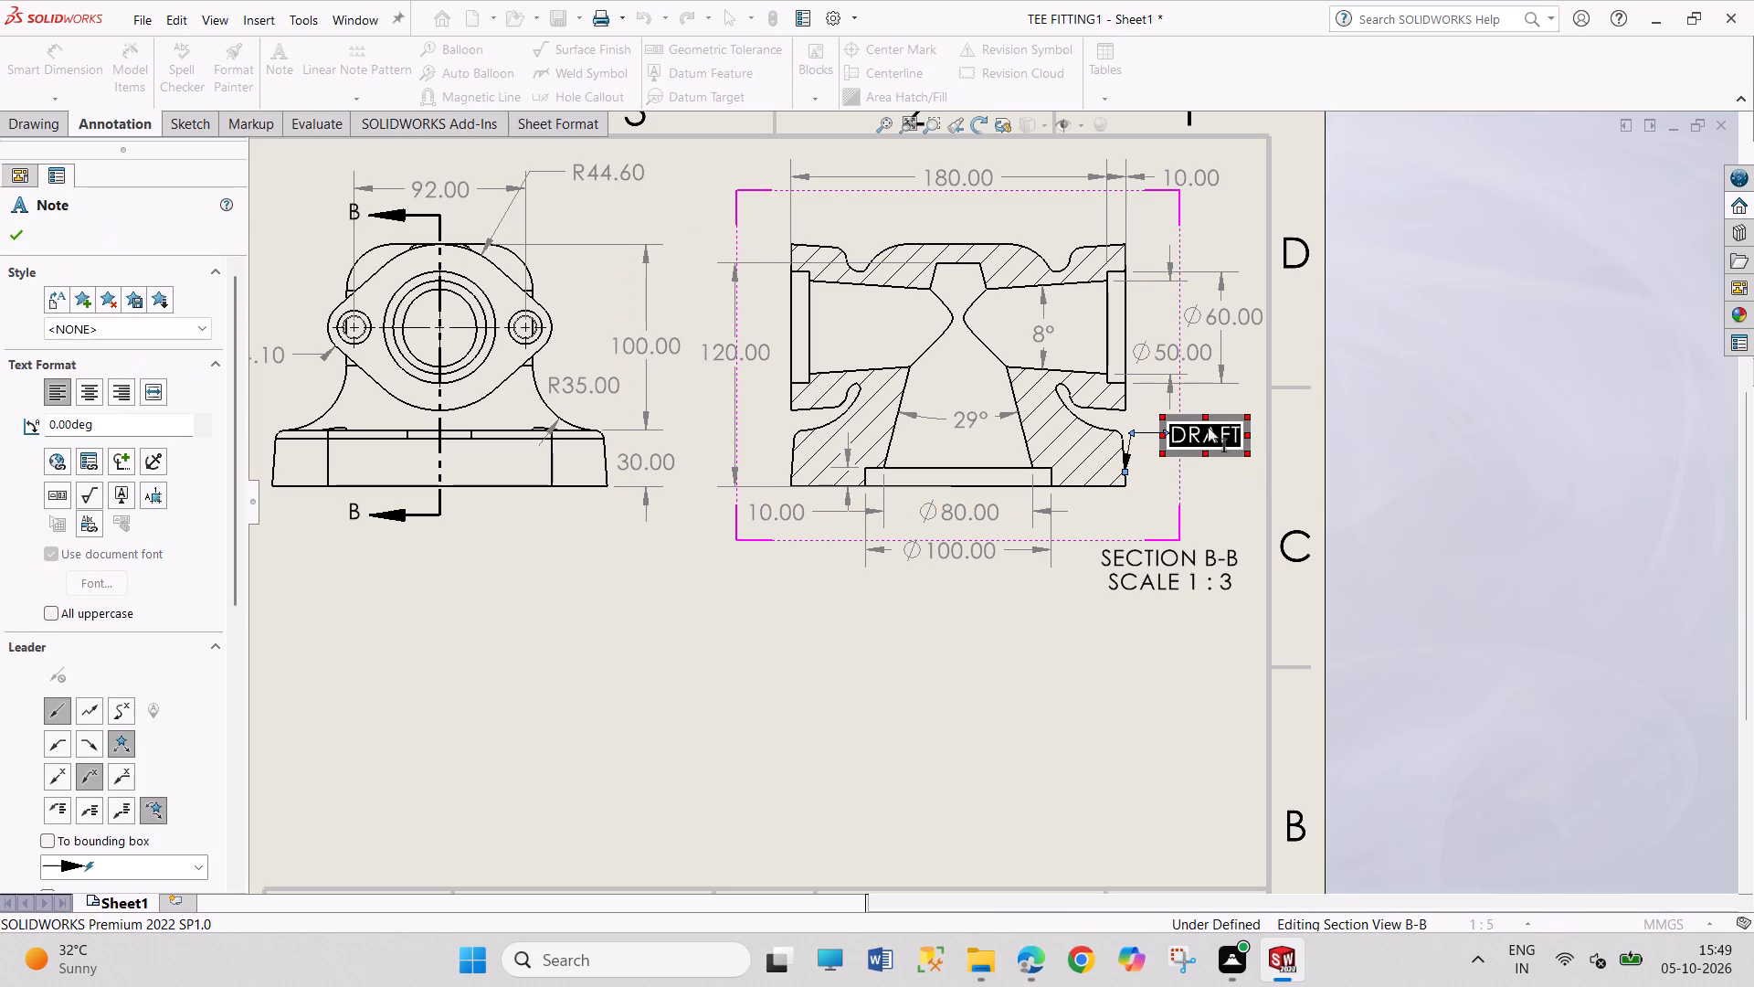
left_click(1233, 438)
left_click(1238, 443)
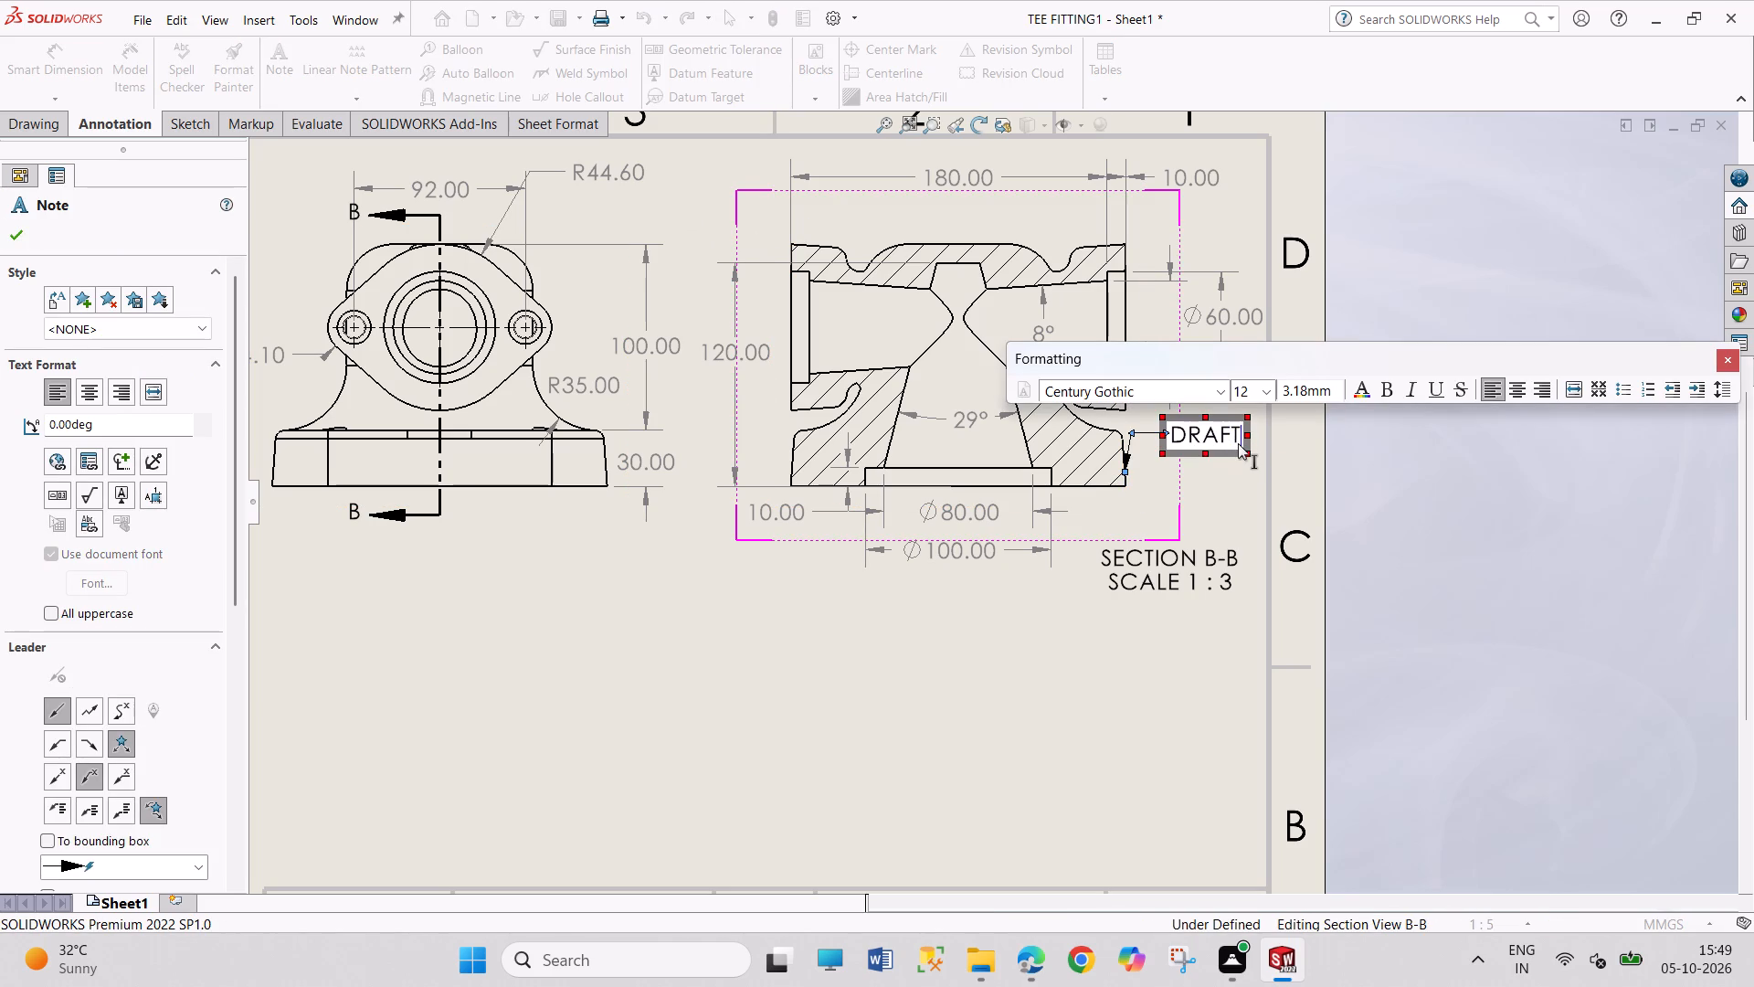
key("Return")
type("ANGL")
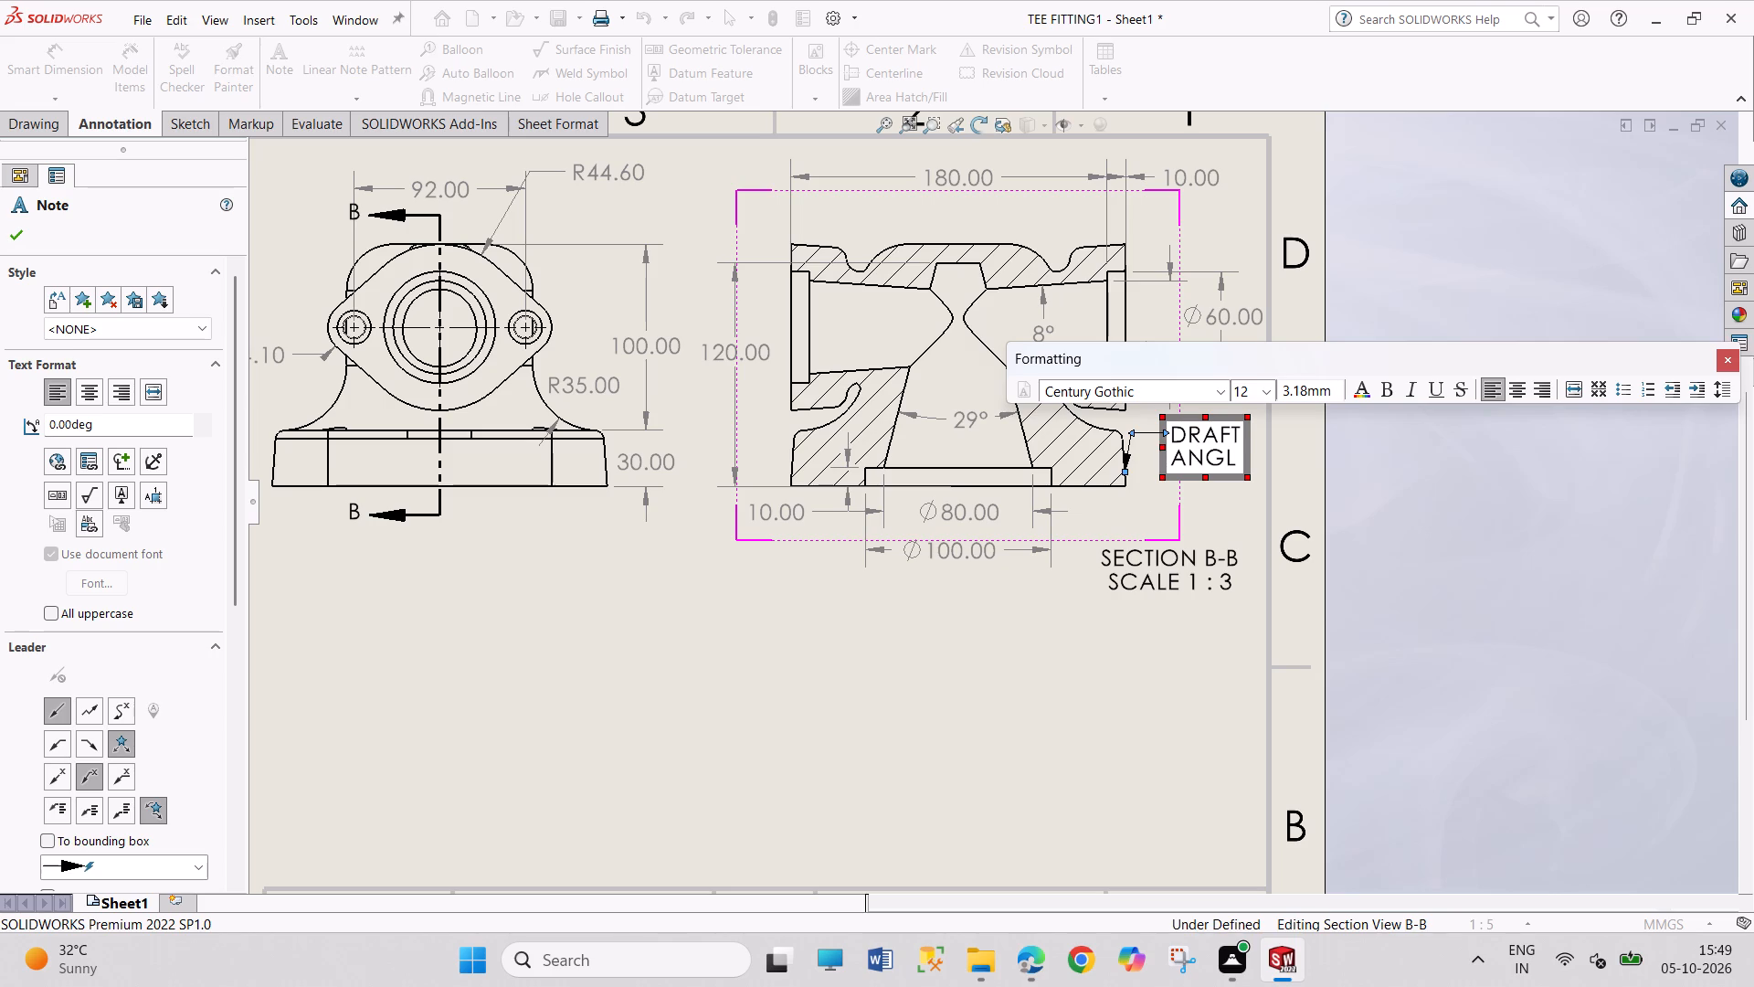
key("e")
key("Return")
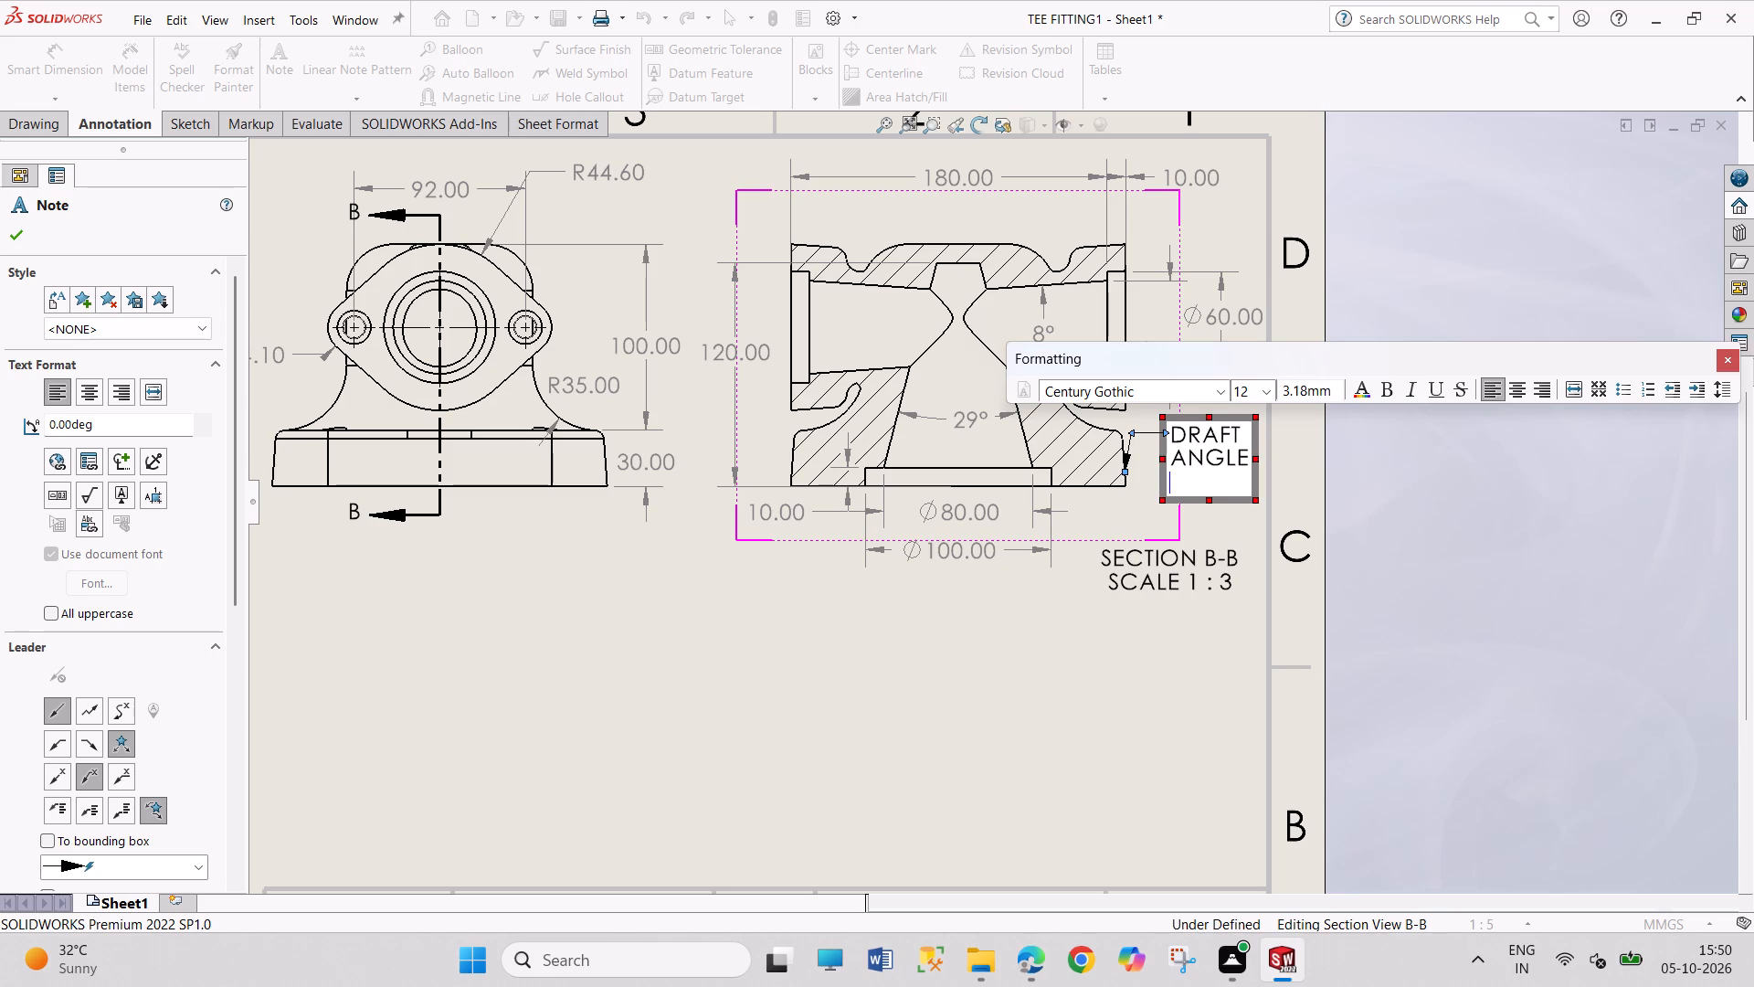
type("4 DEGREES")
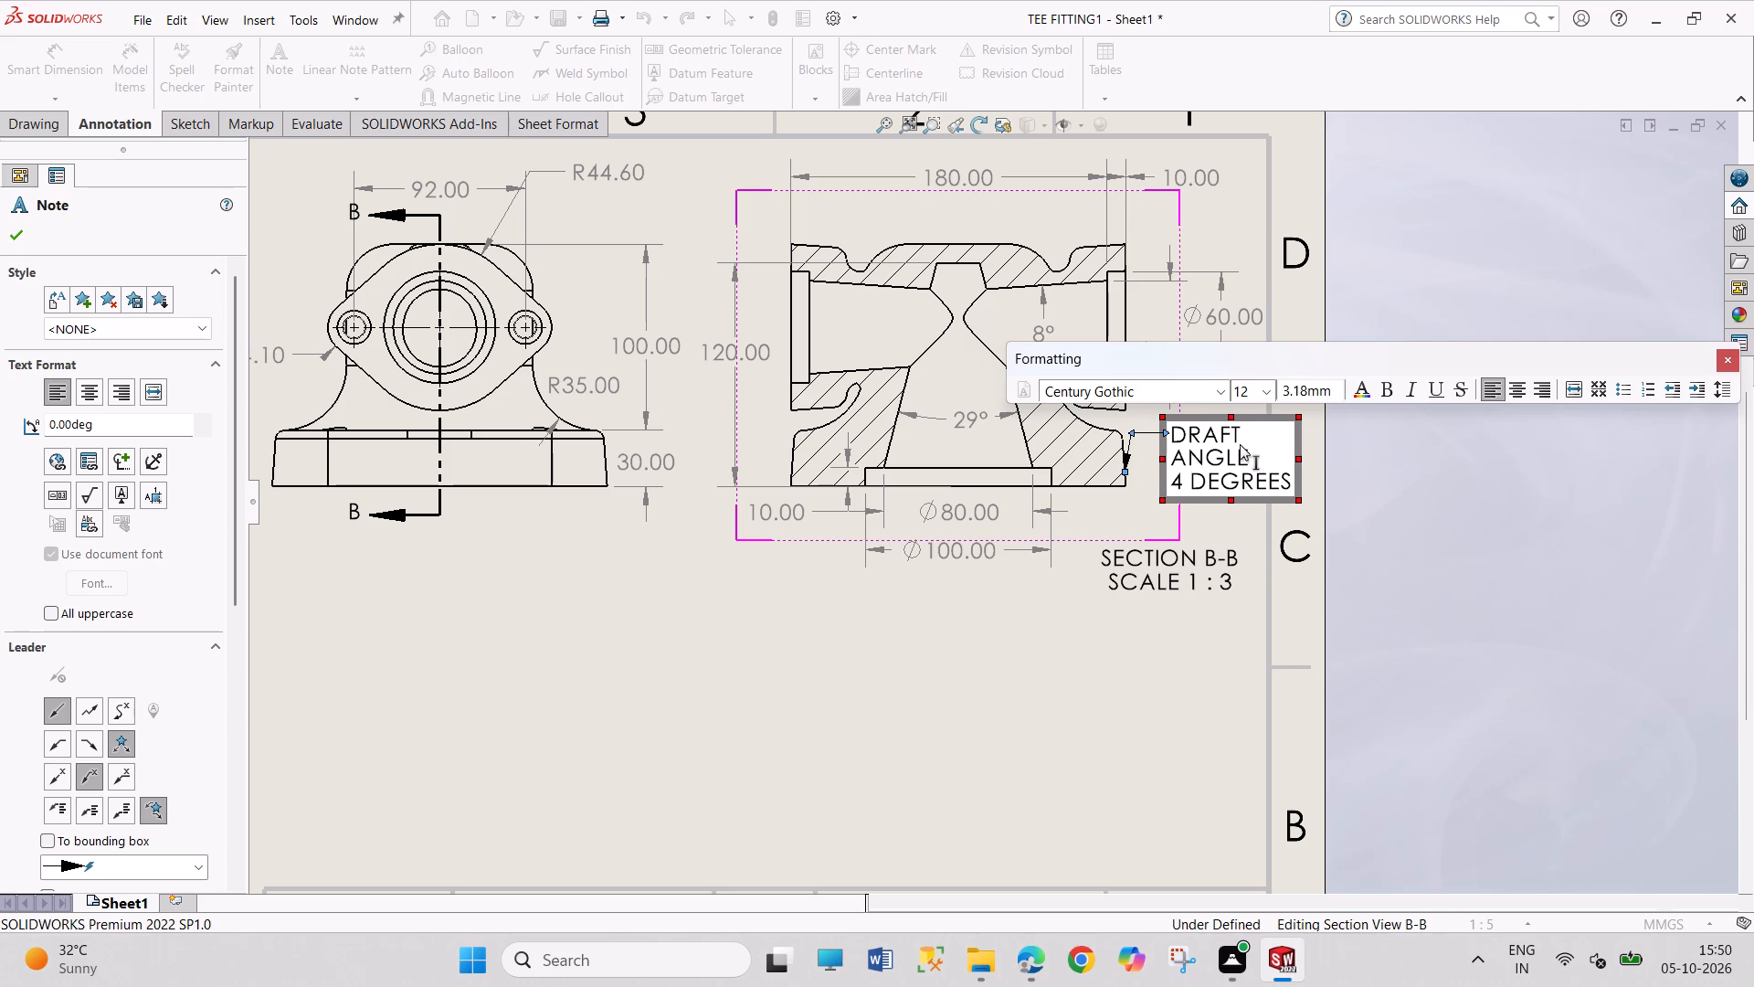
left_click(1444, 528)
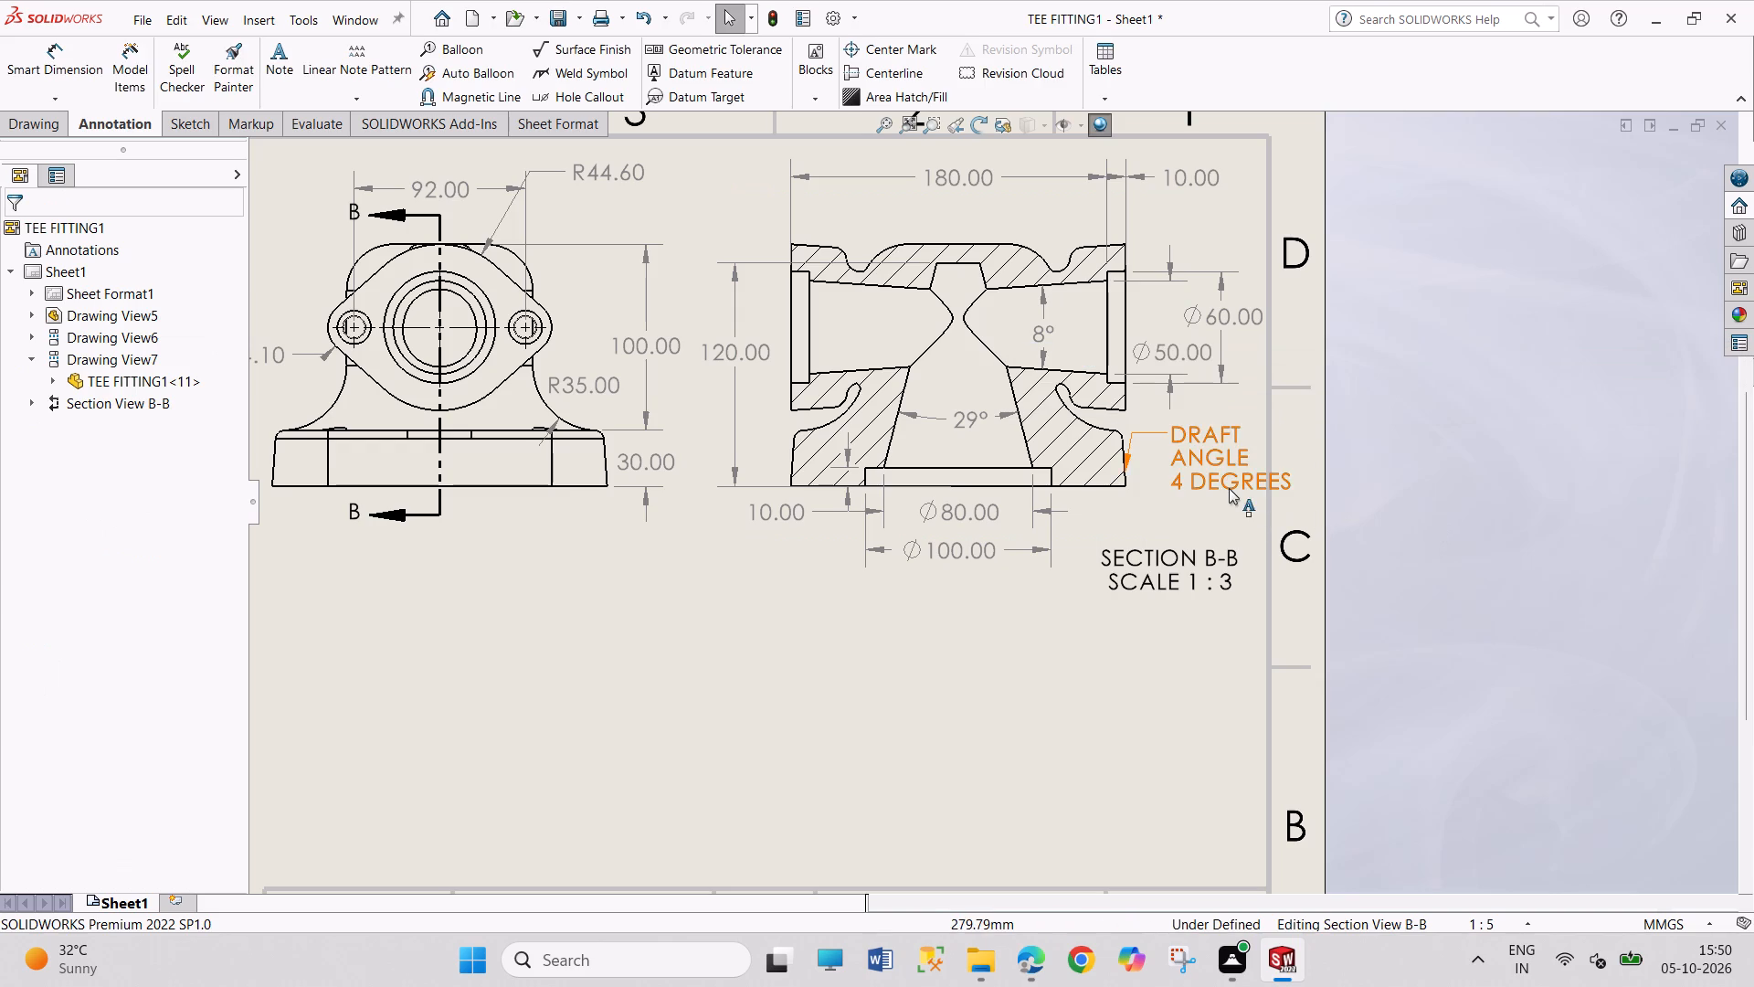
Move the draft angle note slightly closer to the base, between Section View B-B and the sheet border.
left_click_drag(1229, 488, 1204, 490)
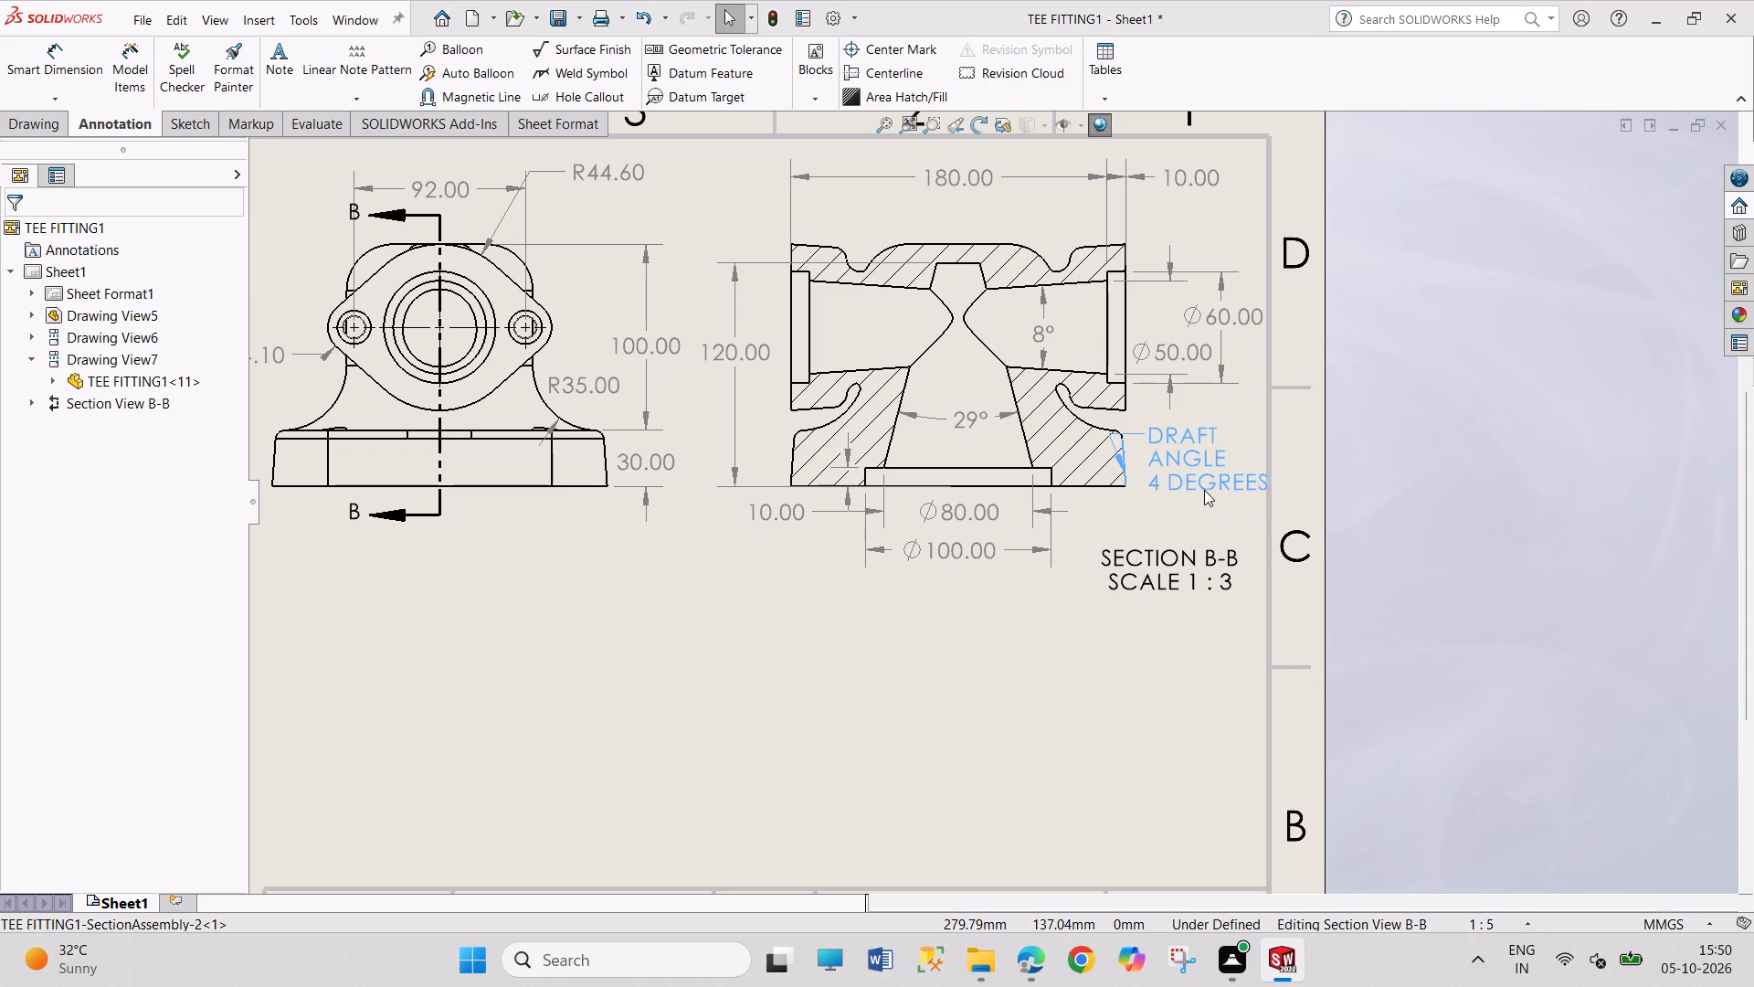
left_click_drag(1204, 490, 1199, 500)
left_click(1474, 555)
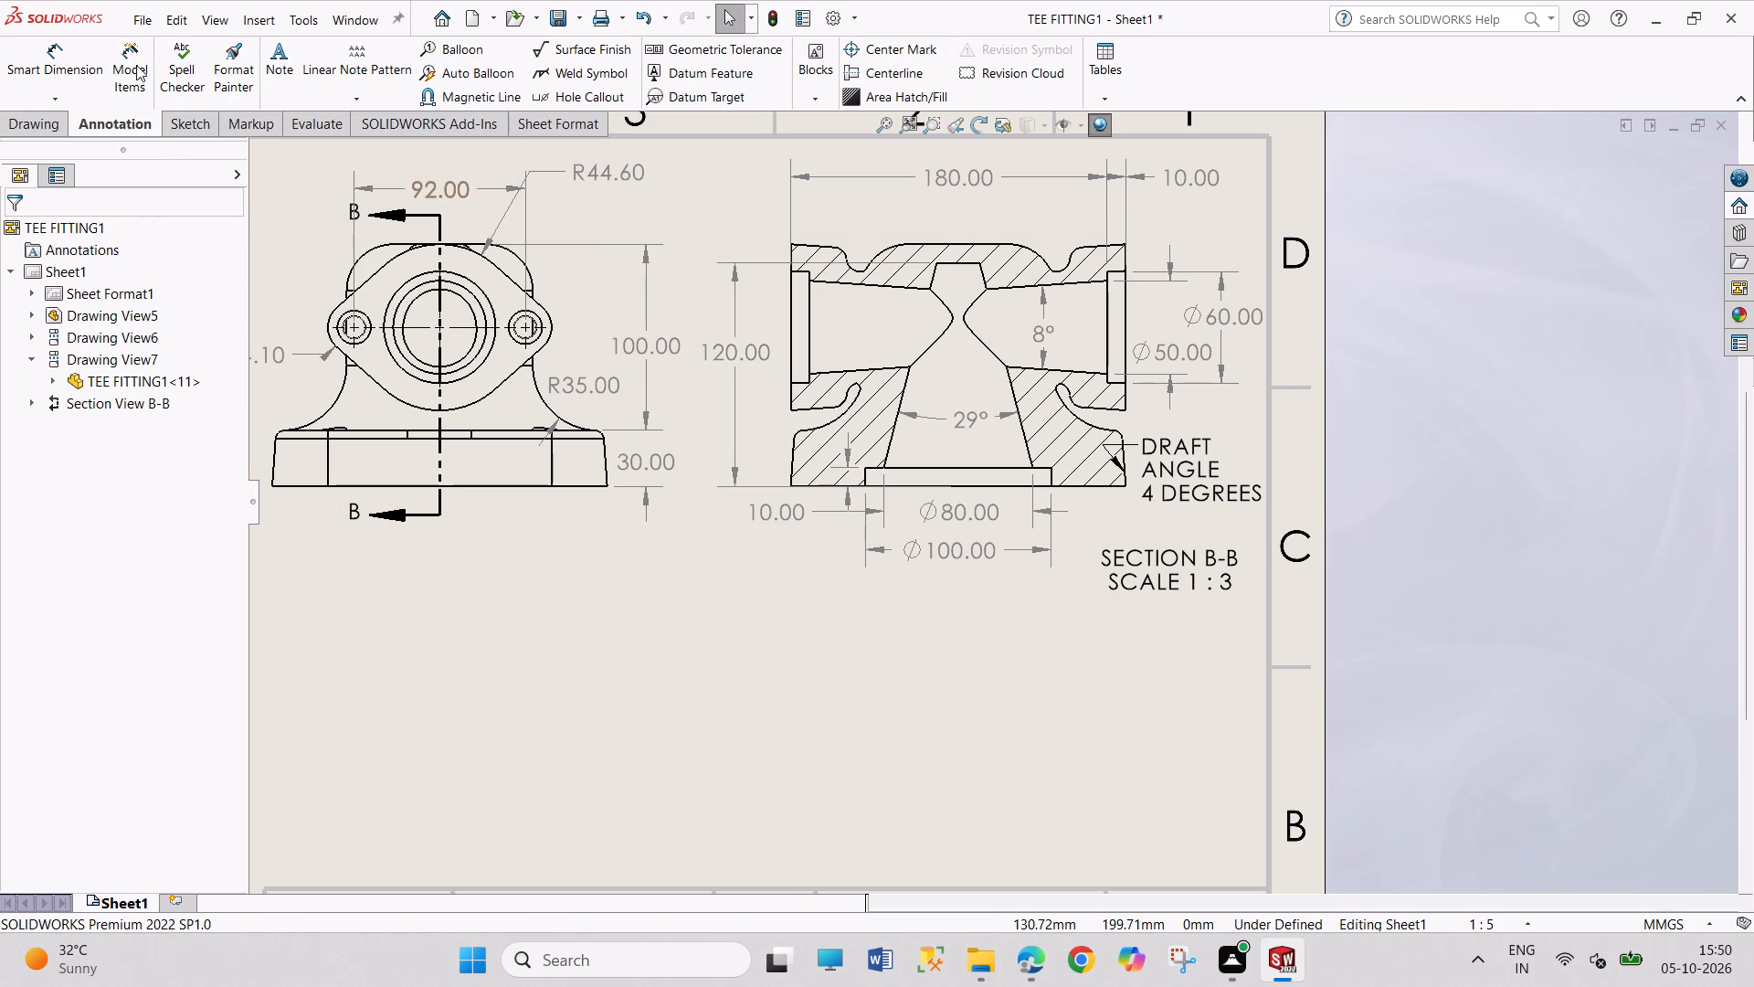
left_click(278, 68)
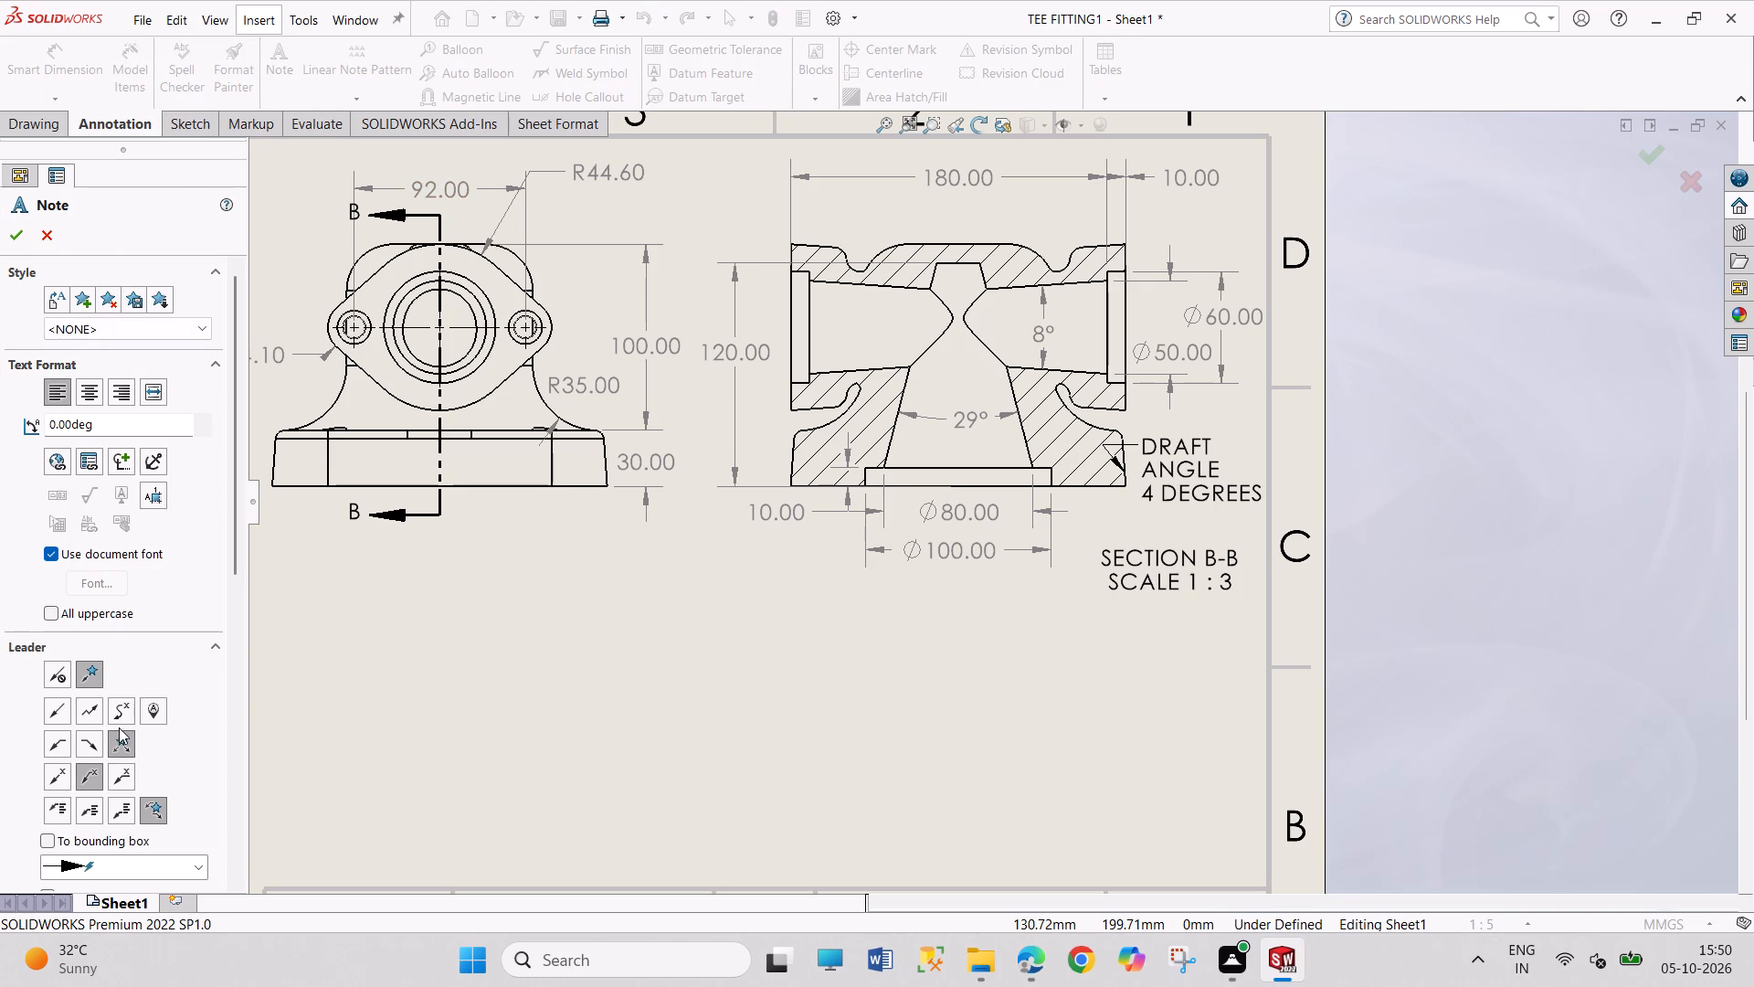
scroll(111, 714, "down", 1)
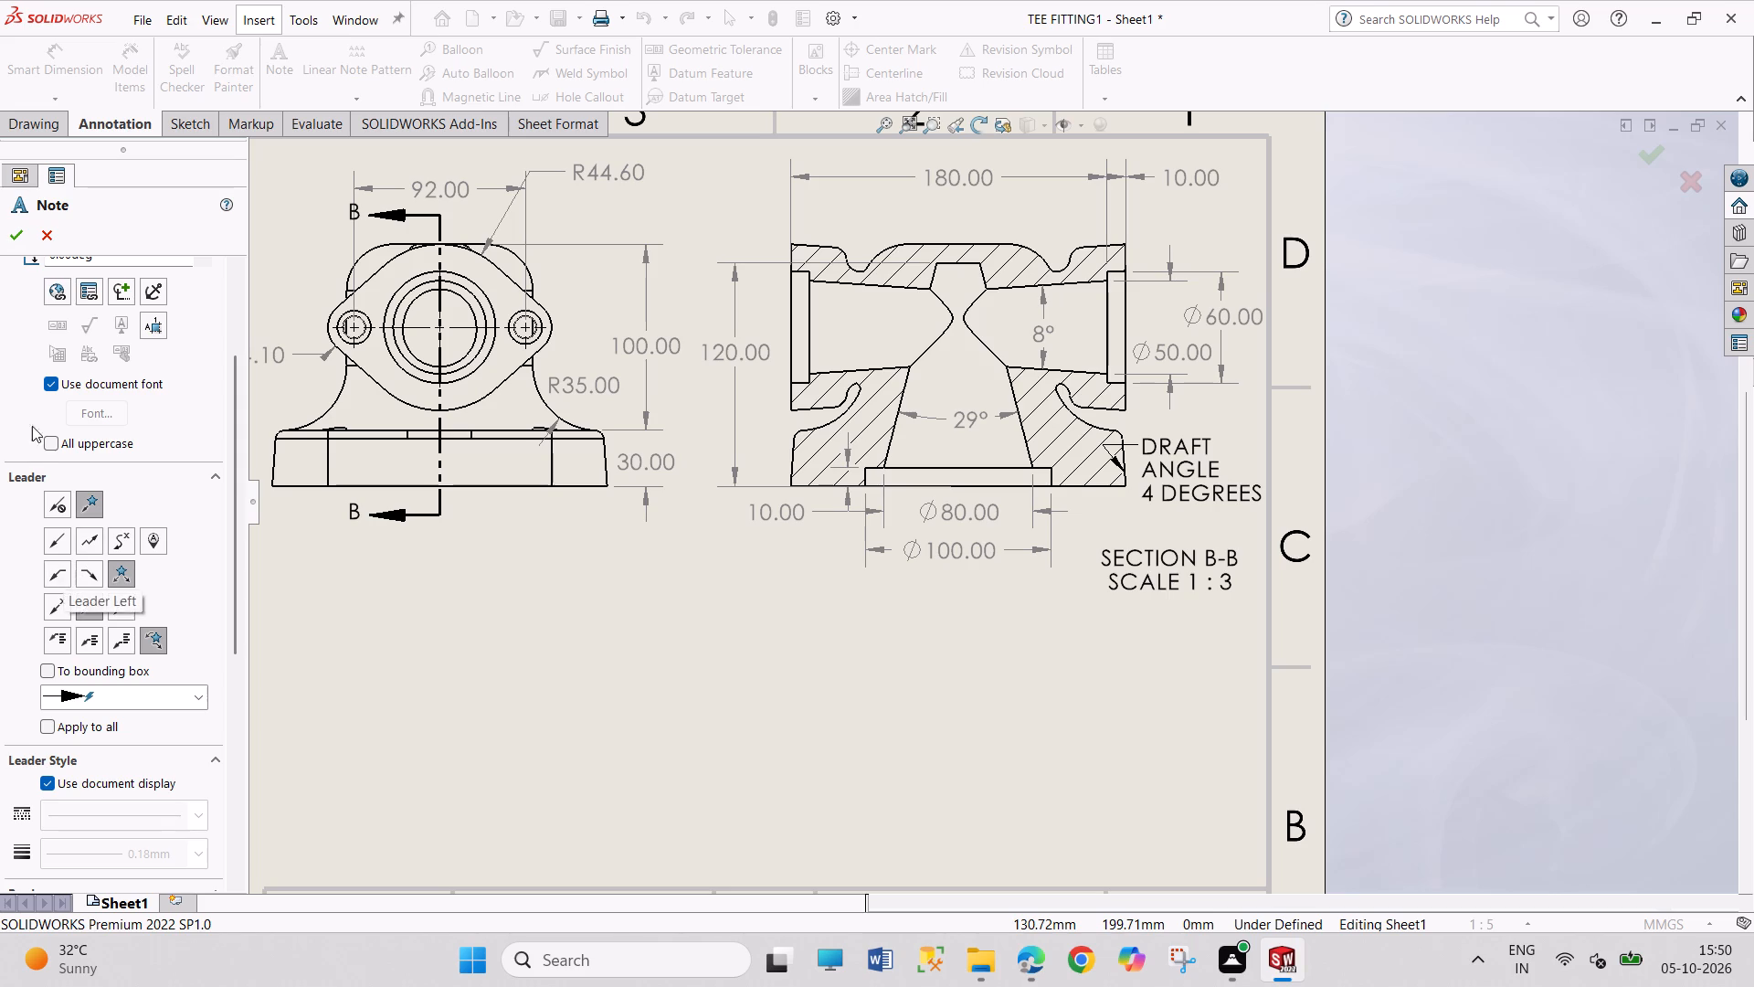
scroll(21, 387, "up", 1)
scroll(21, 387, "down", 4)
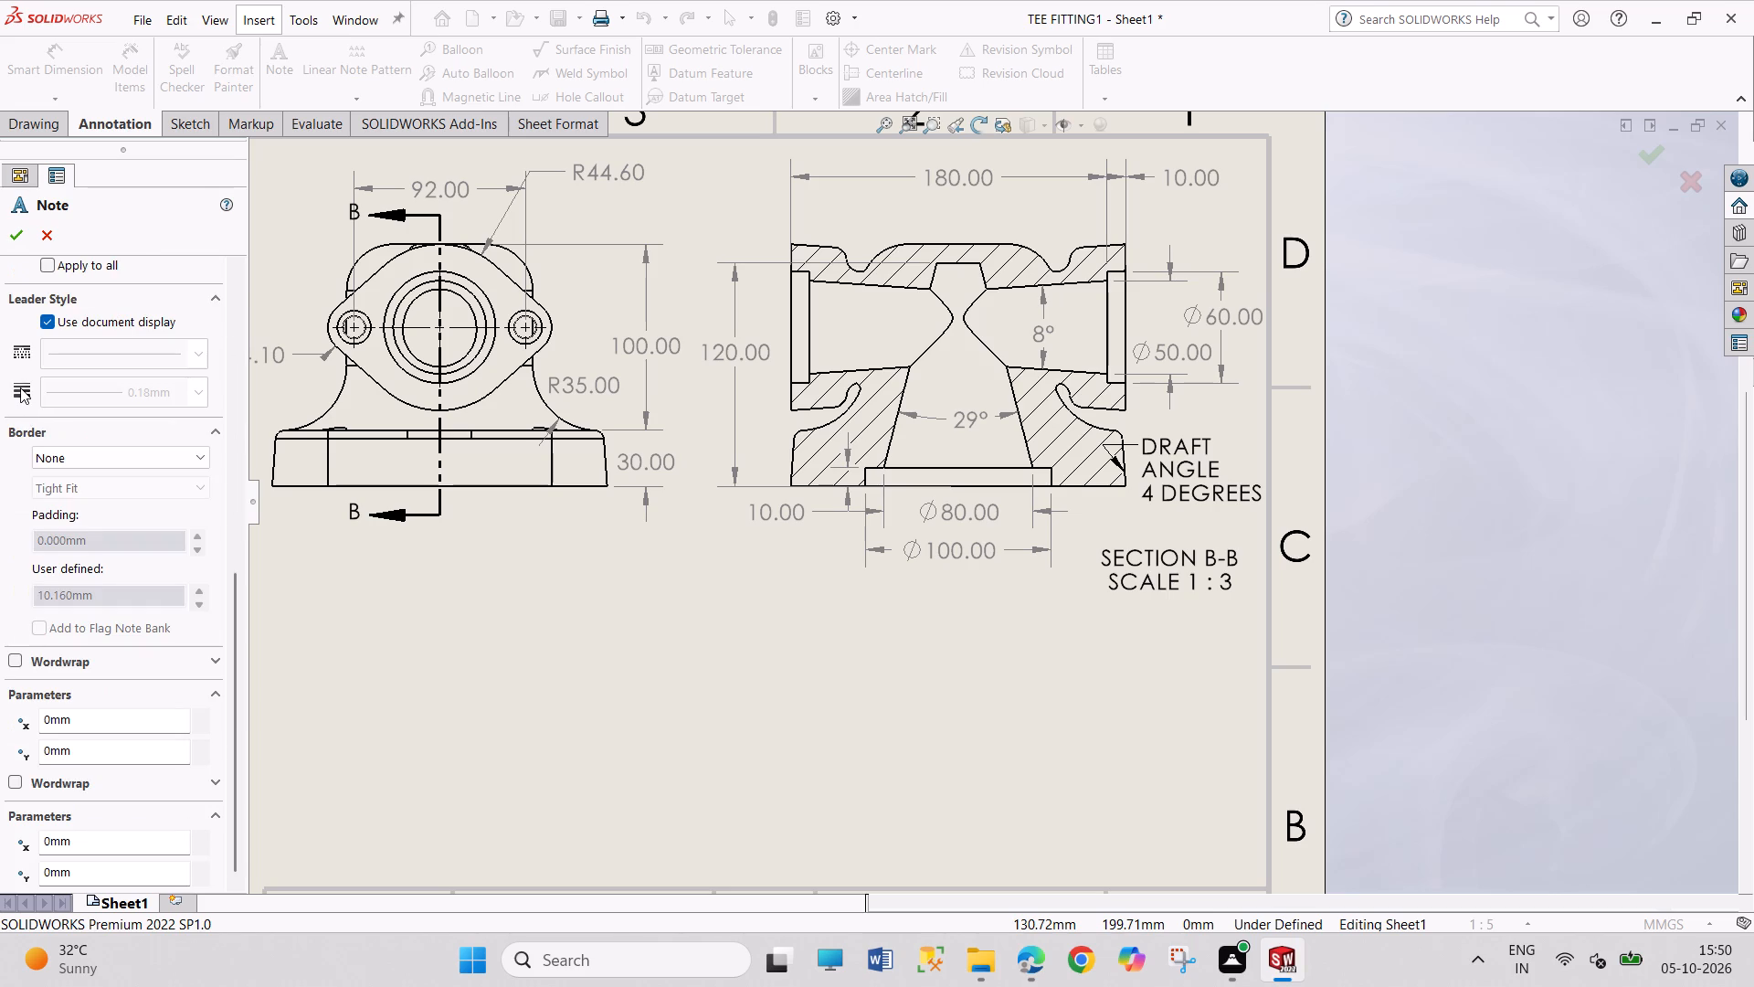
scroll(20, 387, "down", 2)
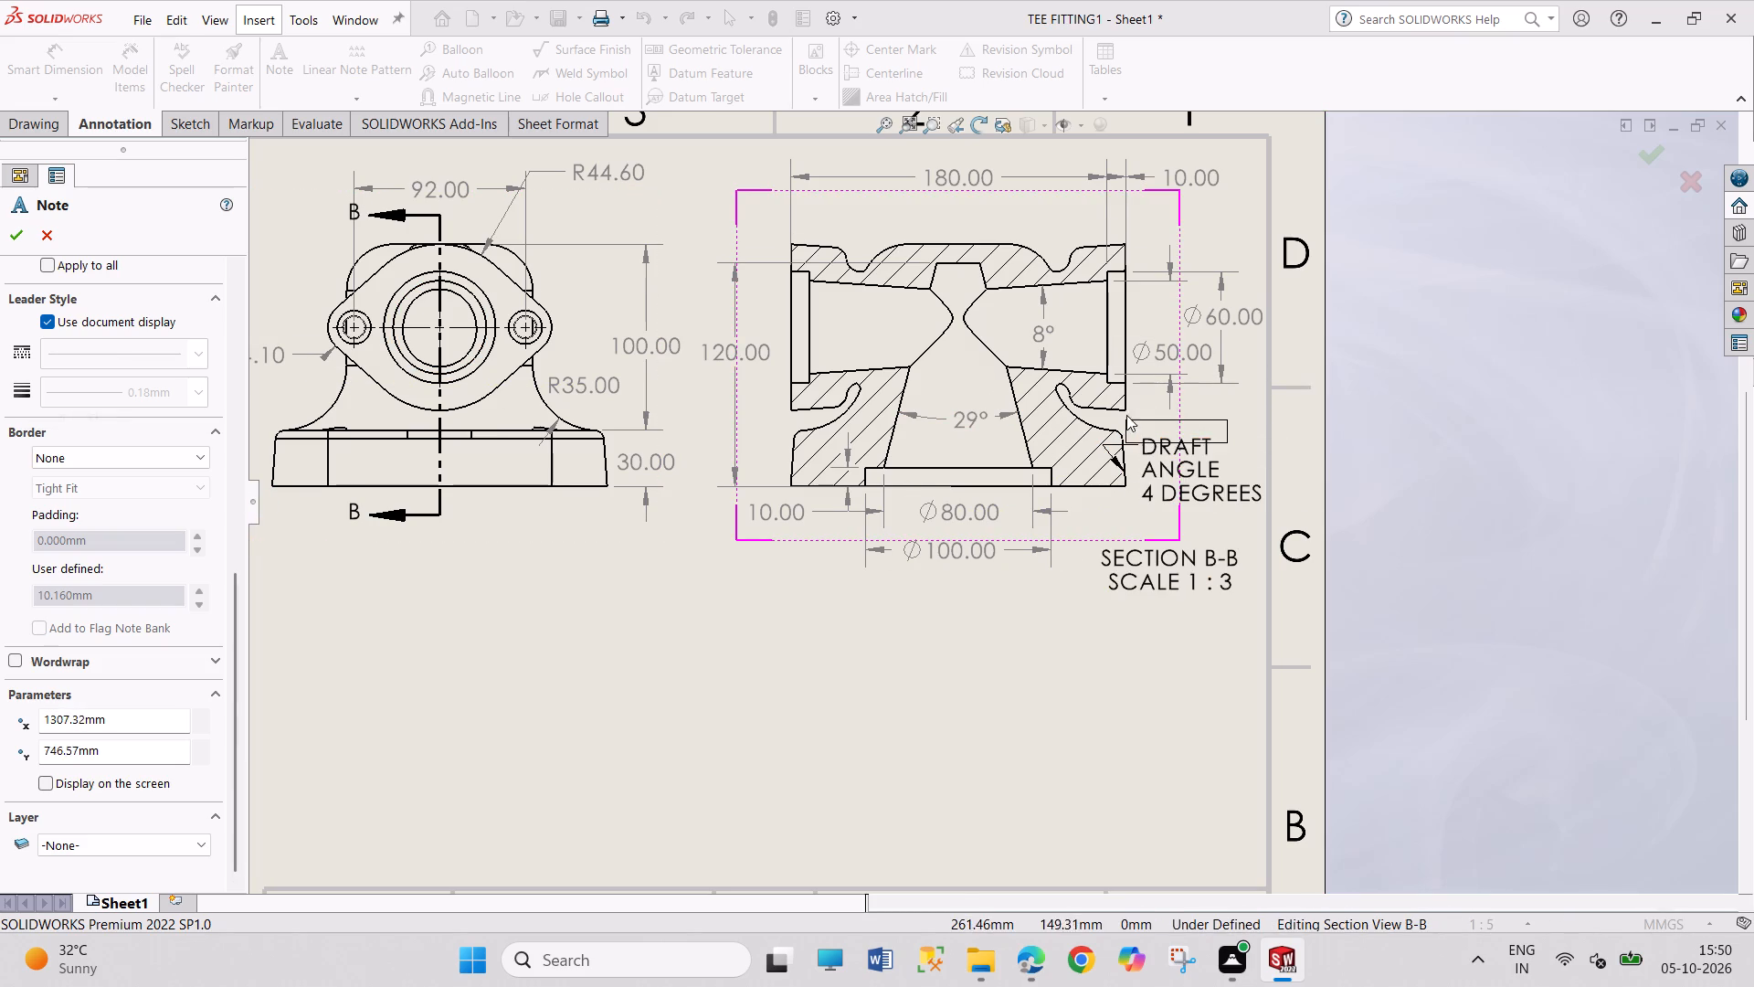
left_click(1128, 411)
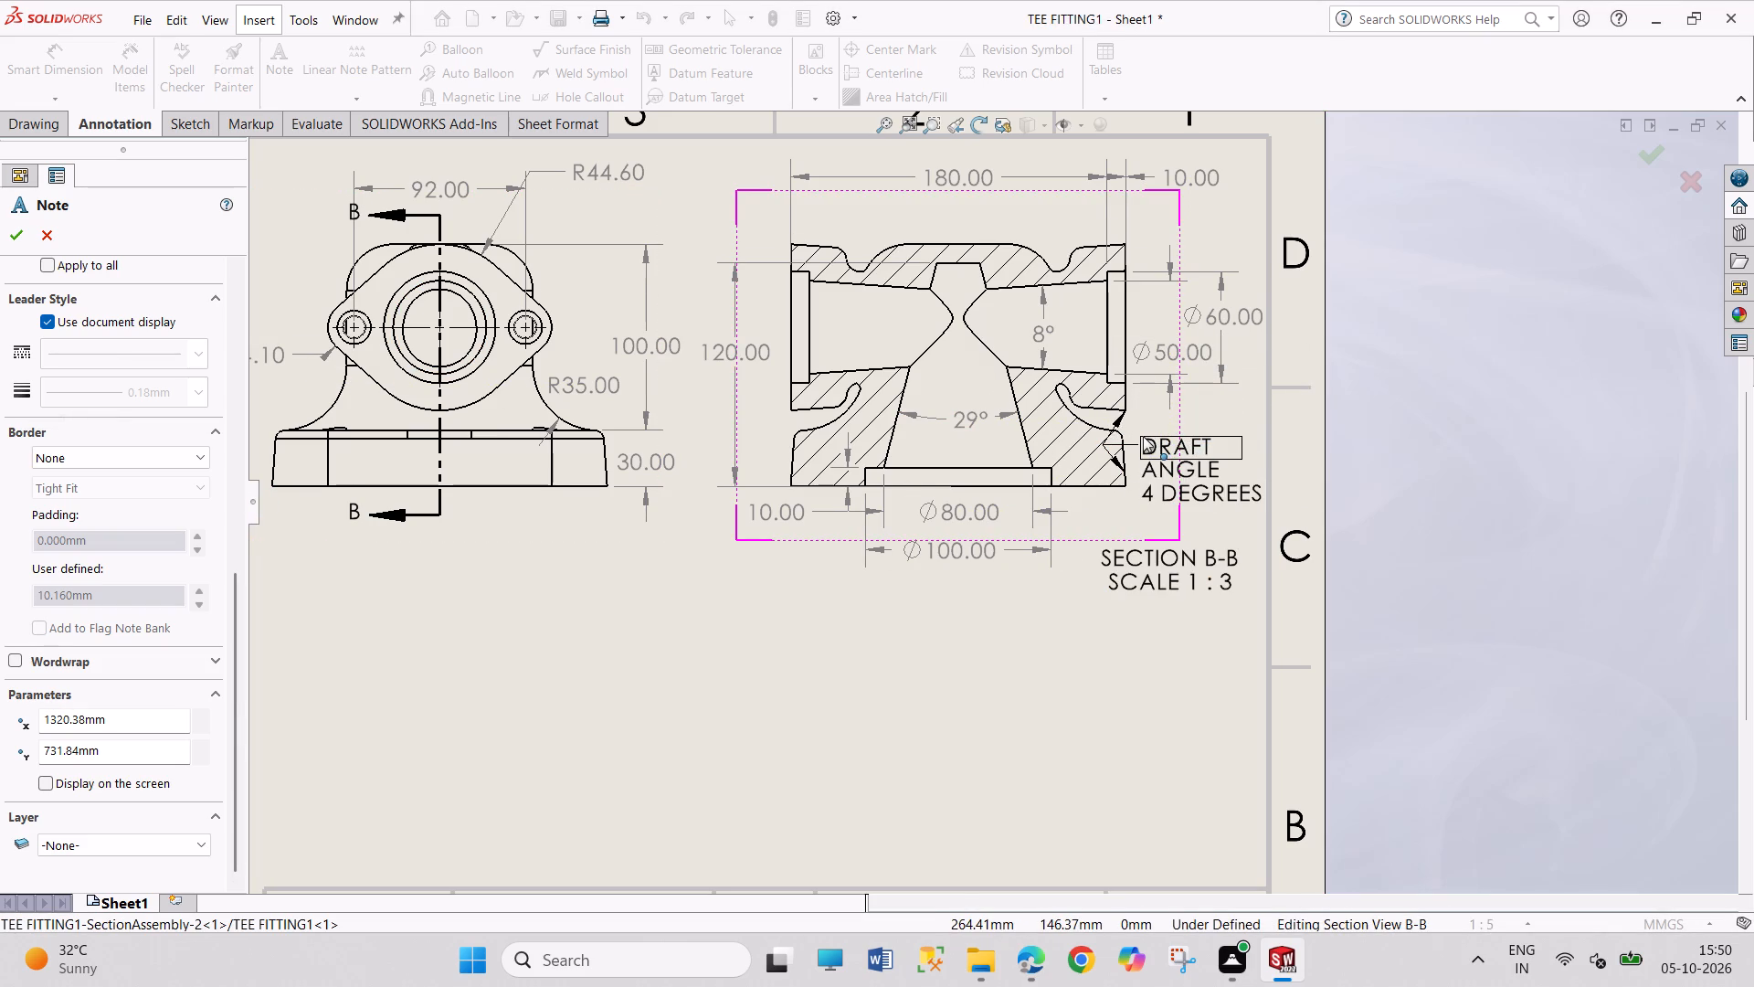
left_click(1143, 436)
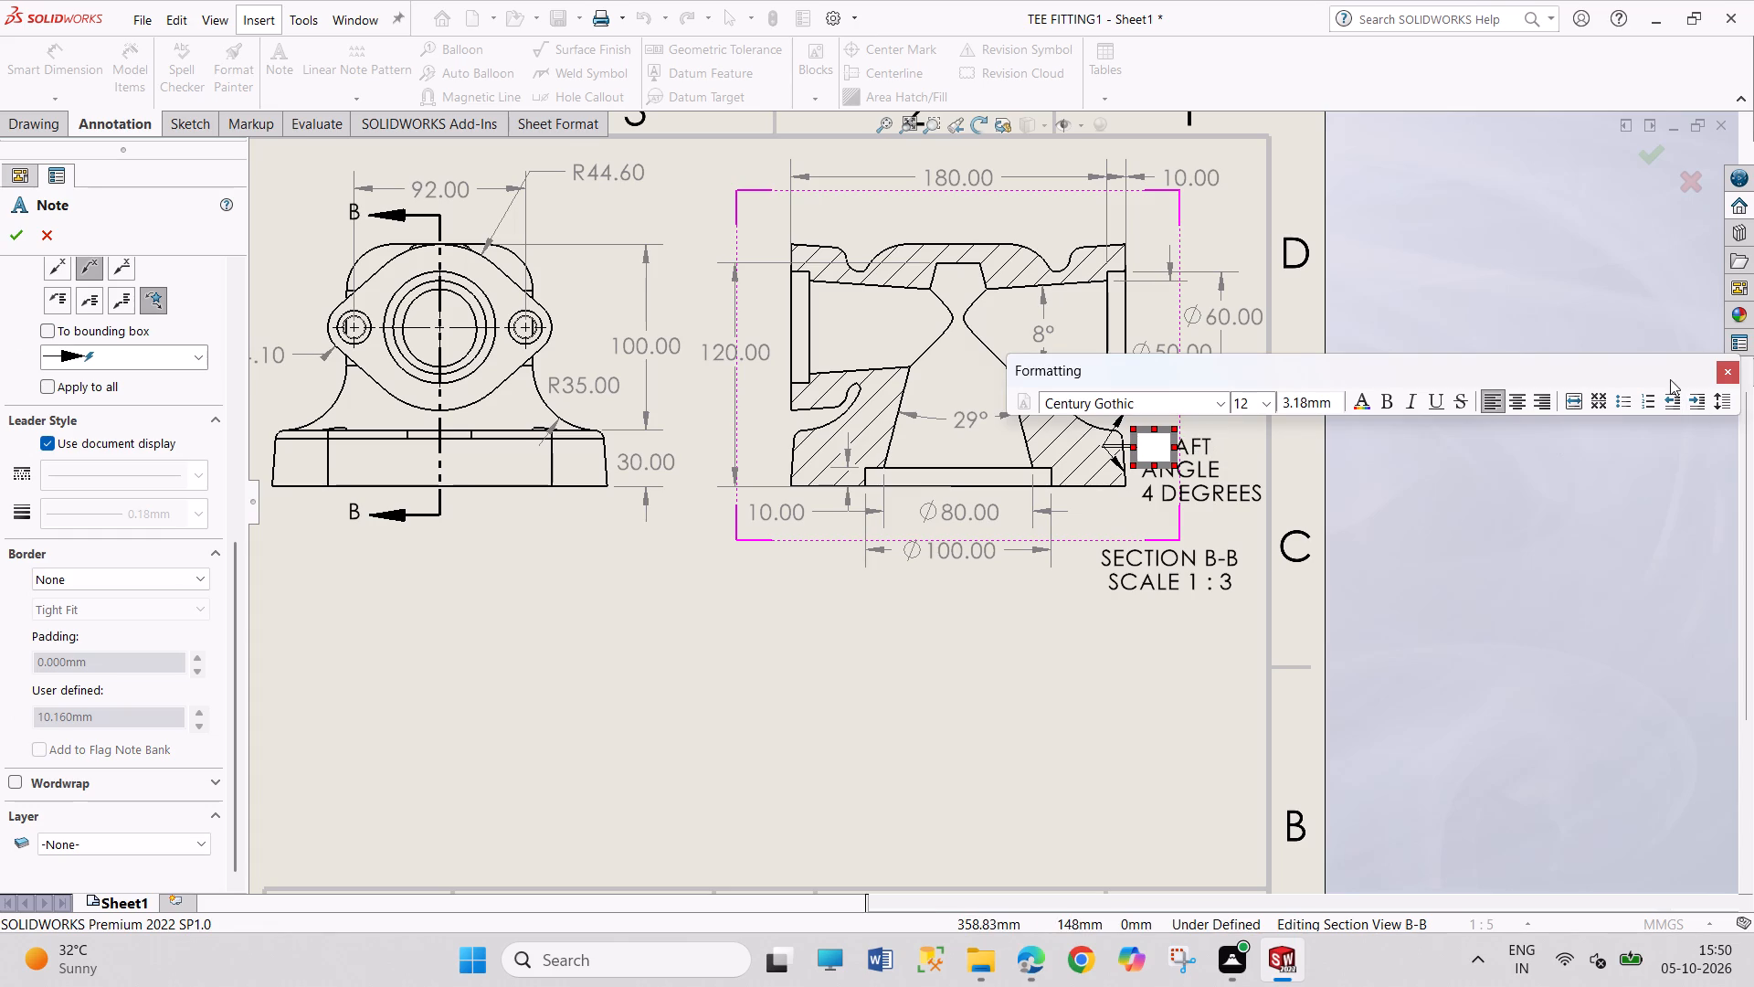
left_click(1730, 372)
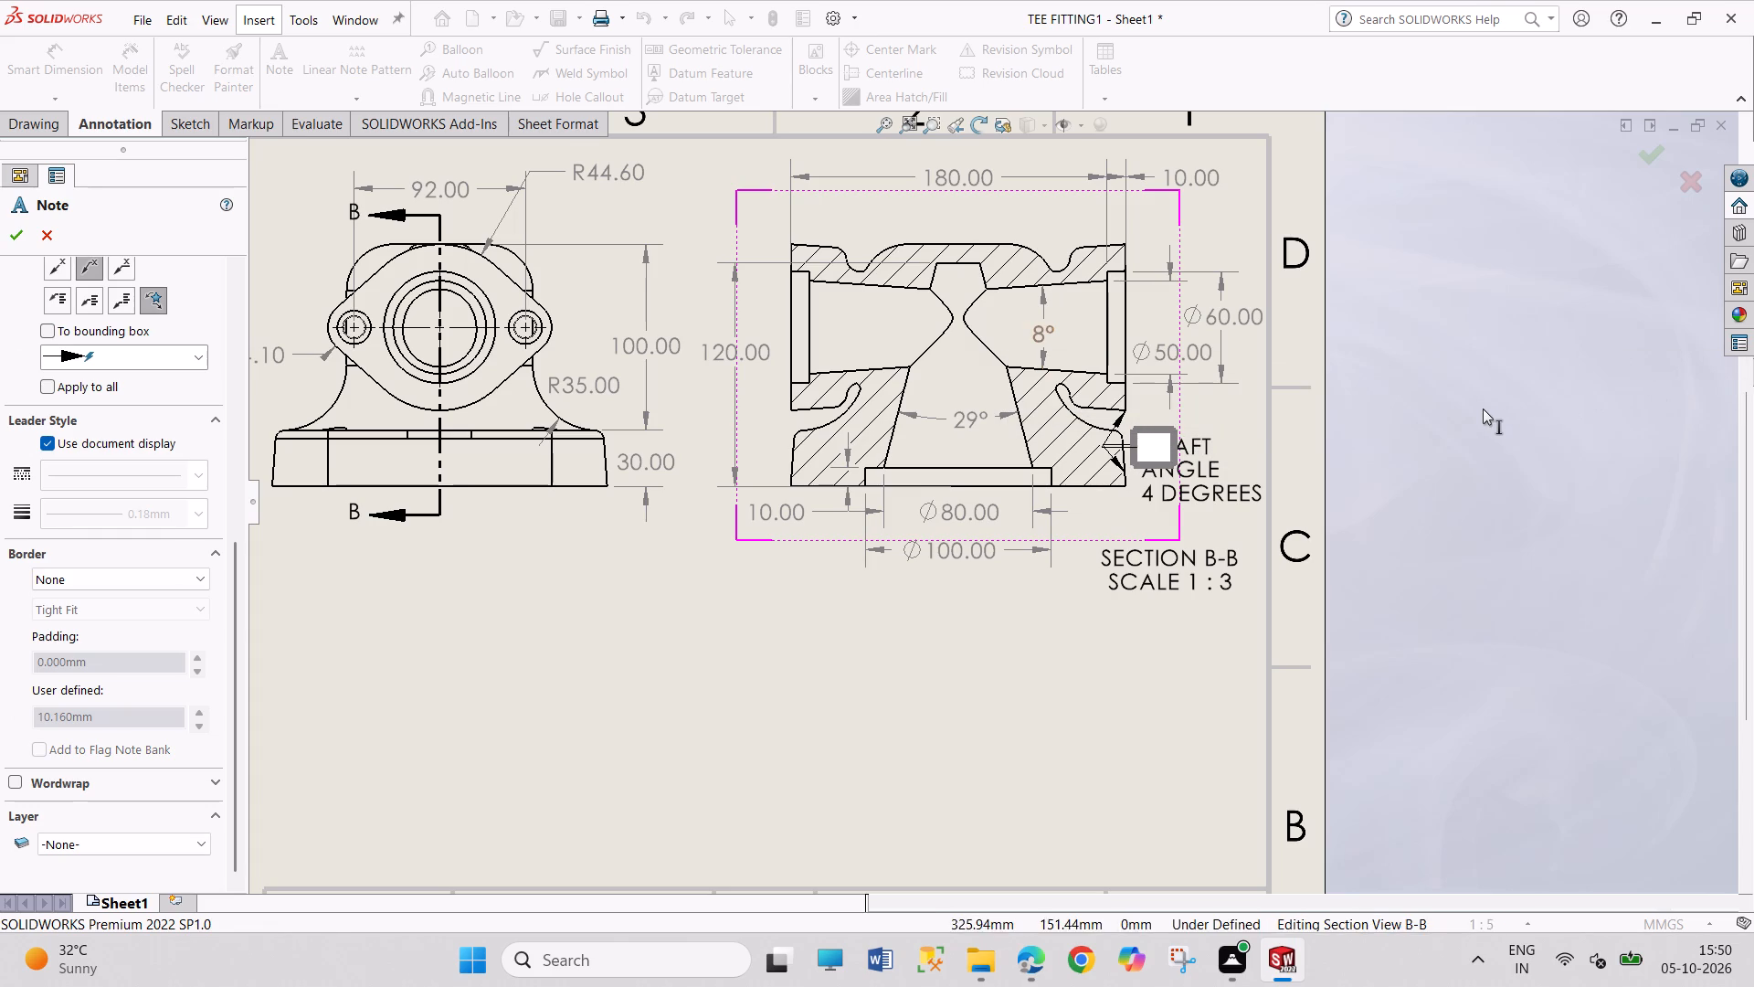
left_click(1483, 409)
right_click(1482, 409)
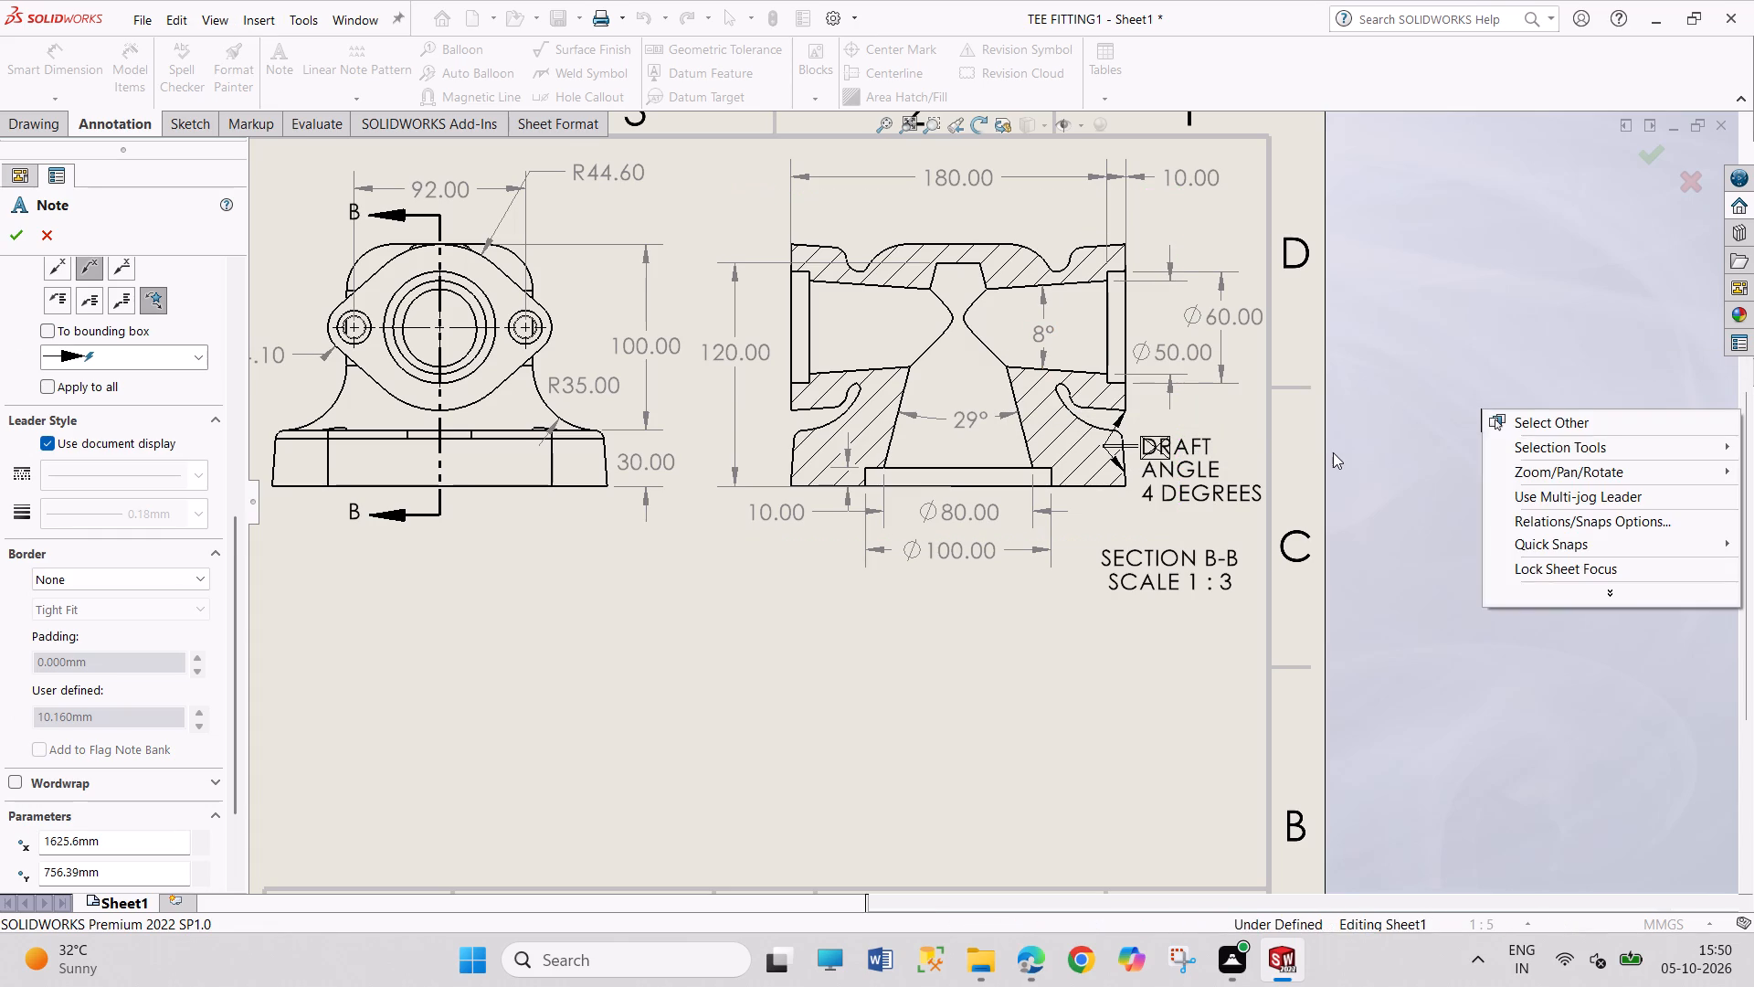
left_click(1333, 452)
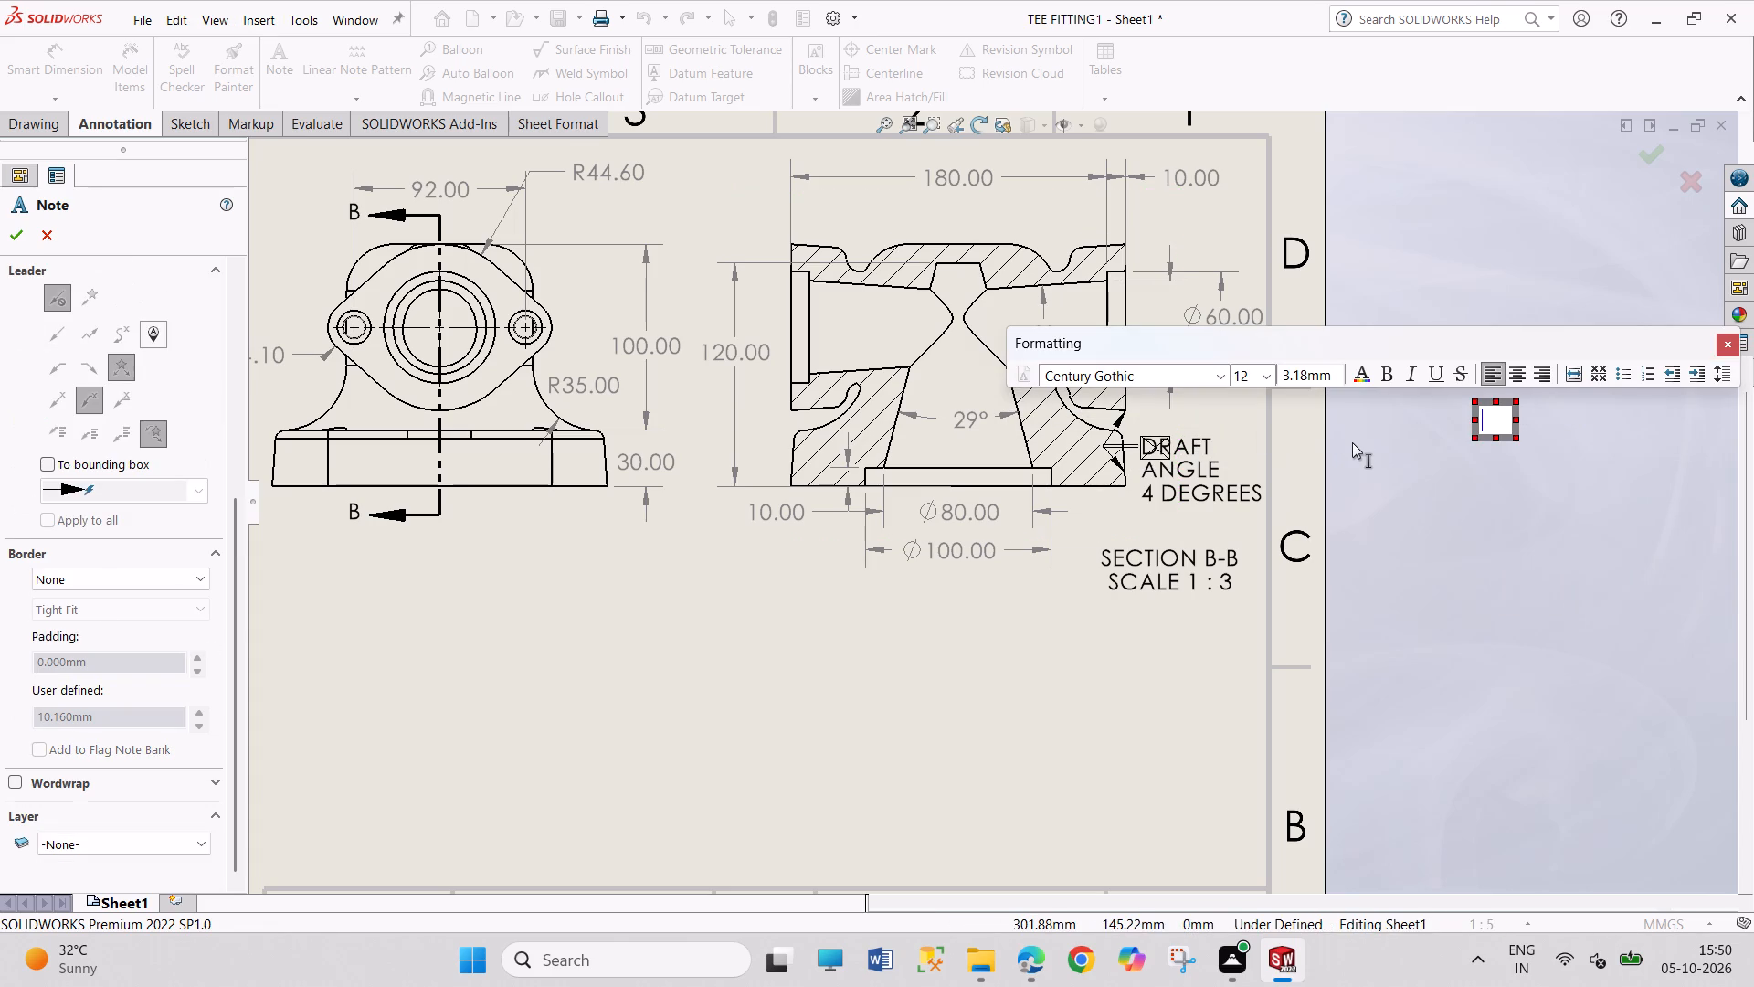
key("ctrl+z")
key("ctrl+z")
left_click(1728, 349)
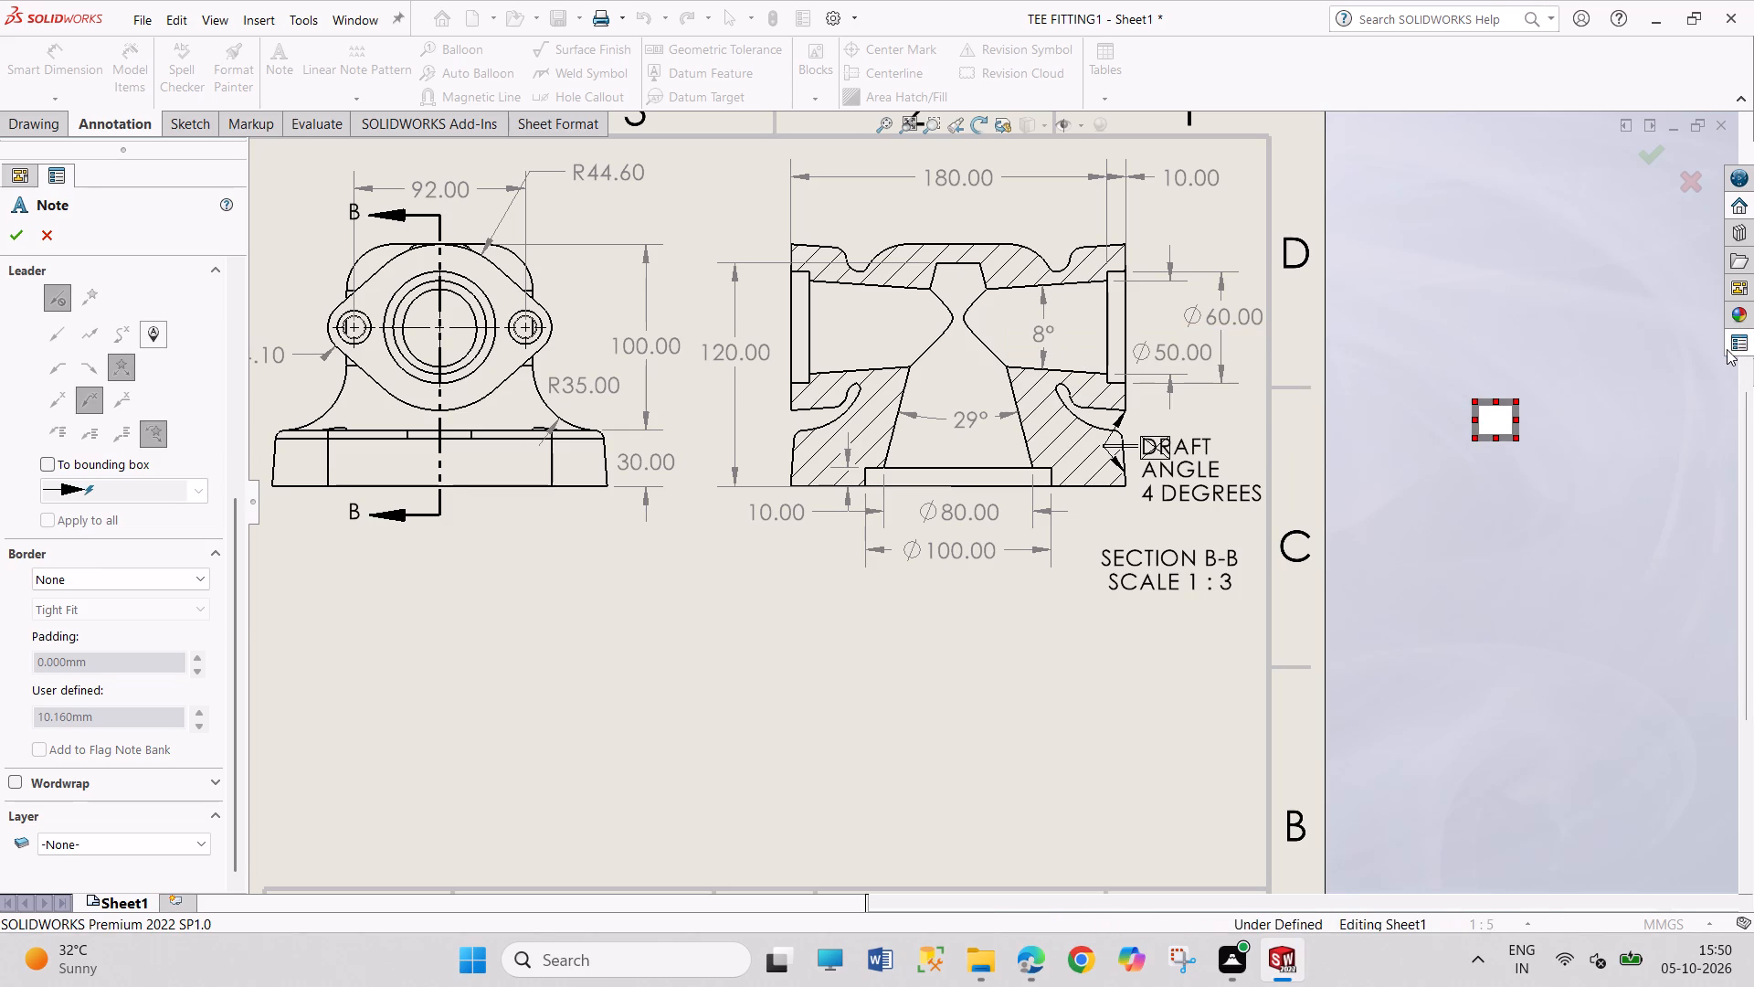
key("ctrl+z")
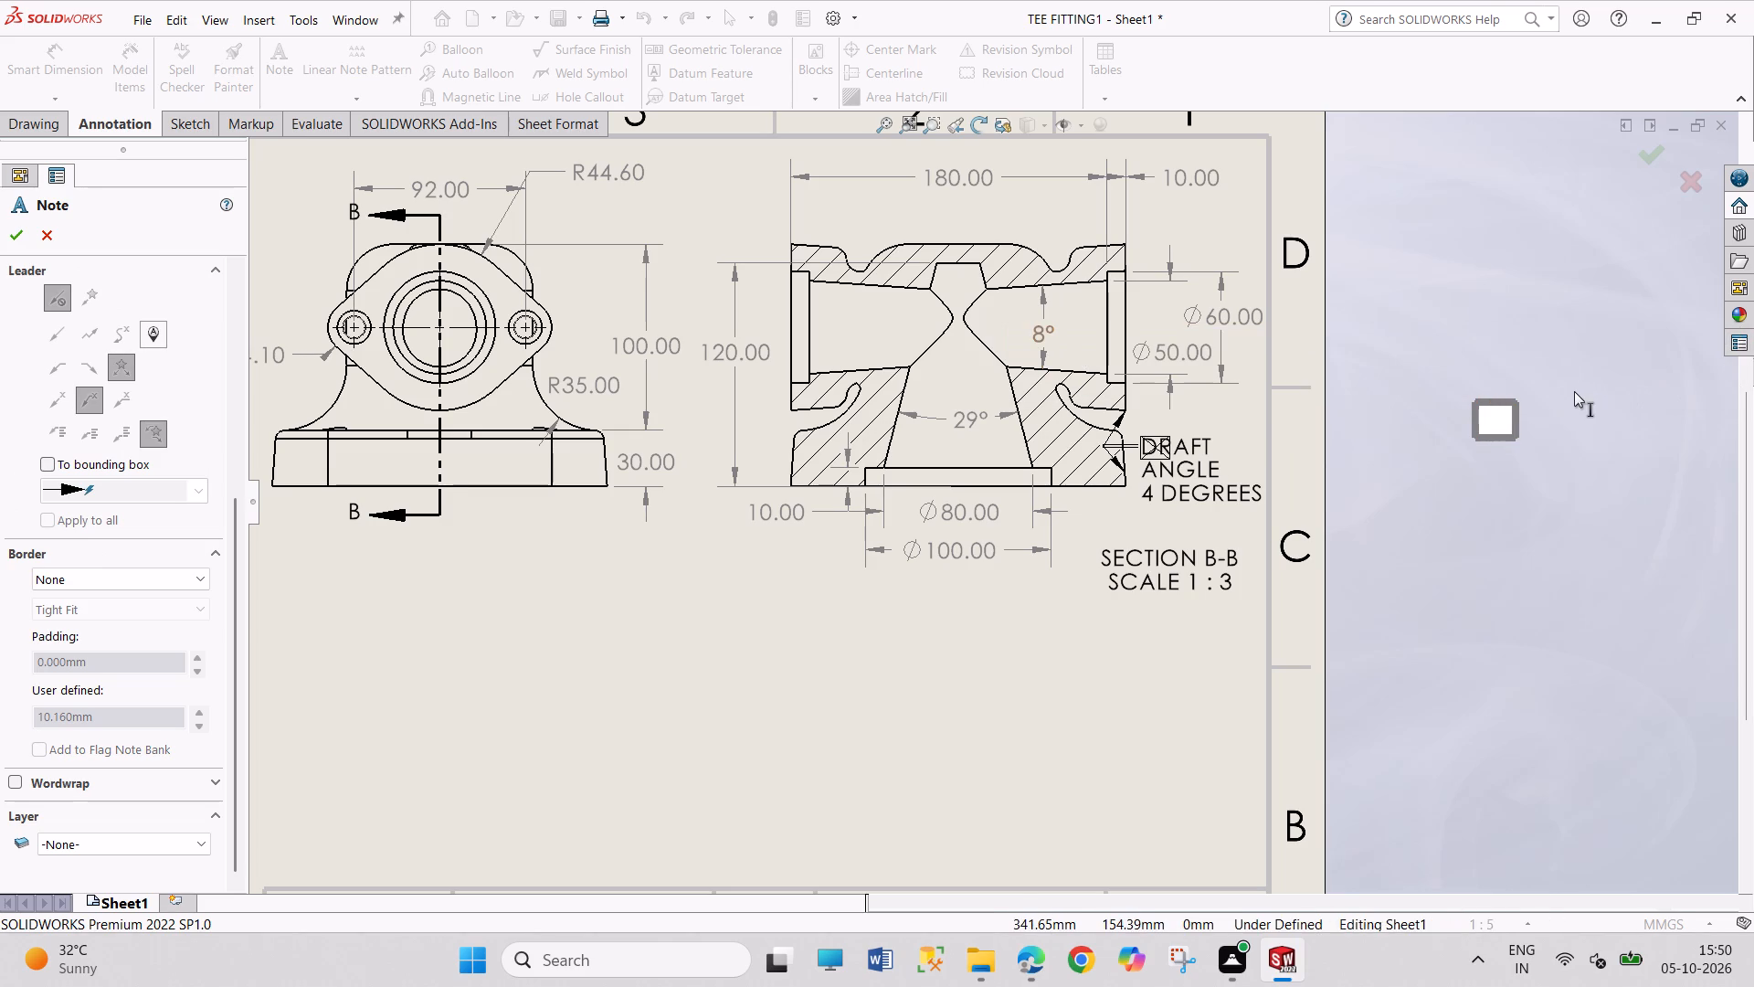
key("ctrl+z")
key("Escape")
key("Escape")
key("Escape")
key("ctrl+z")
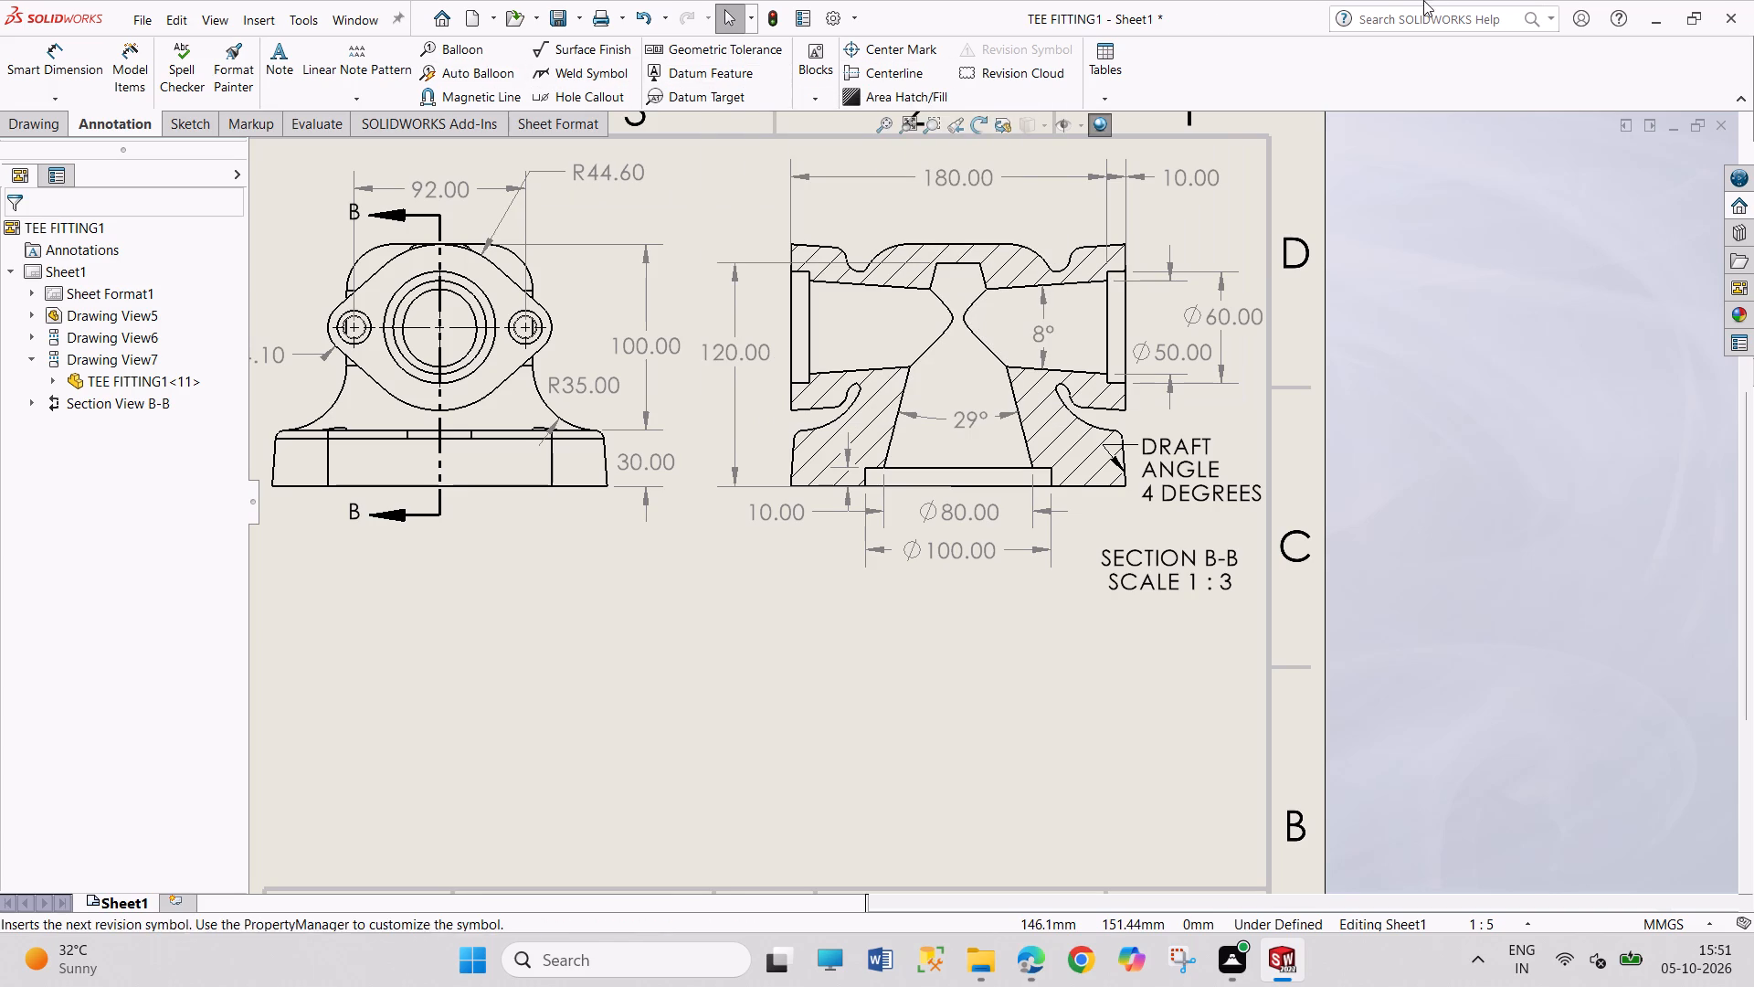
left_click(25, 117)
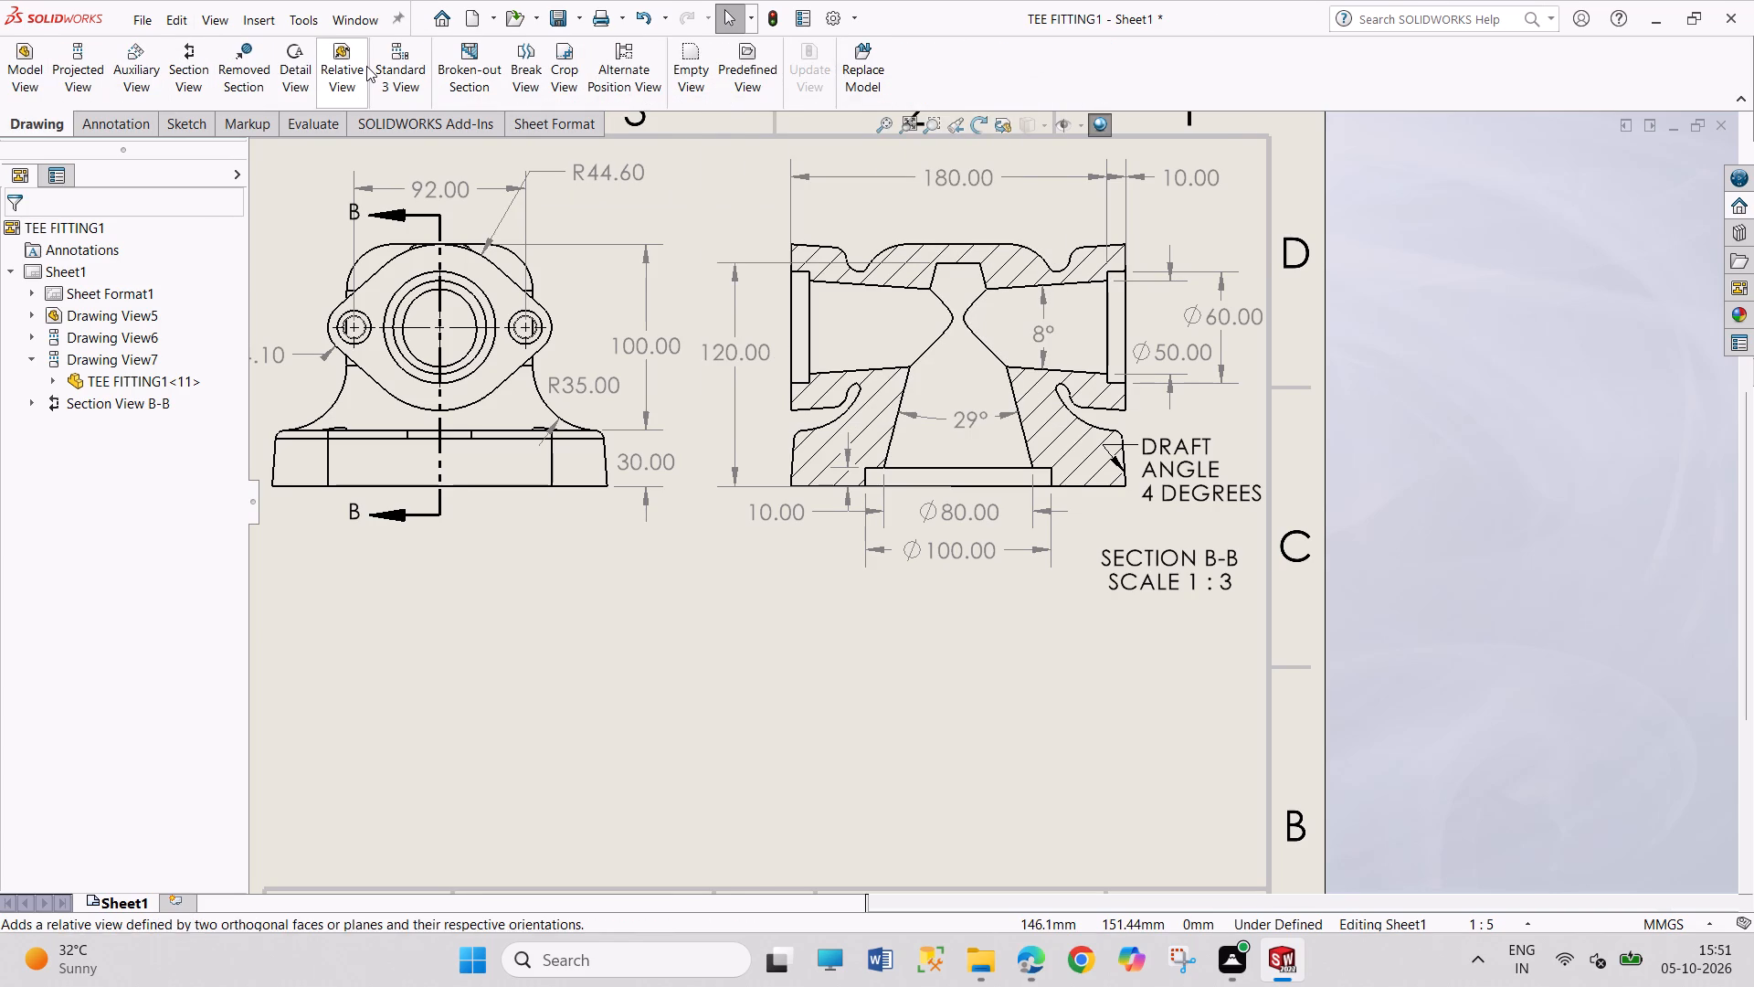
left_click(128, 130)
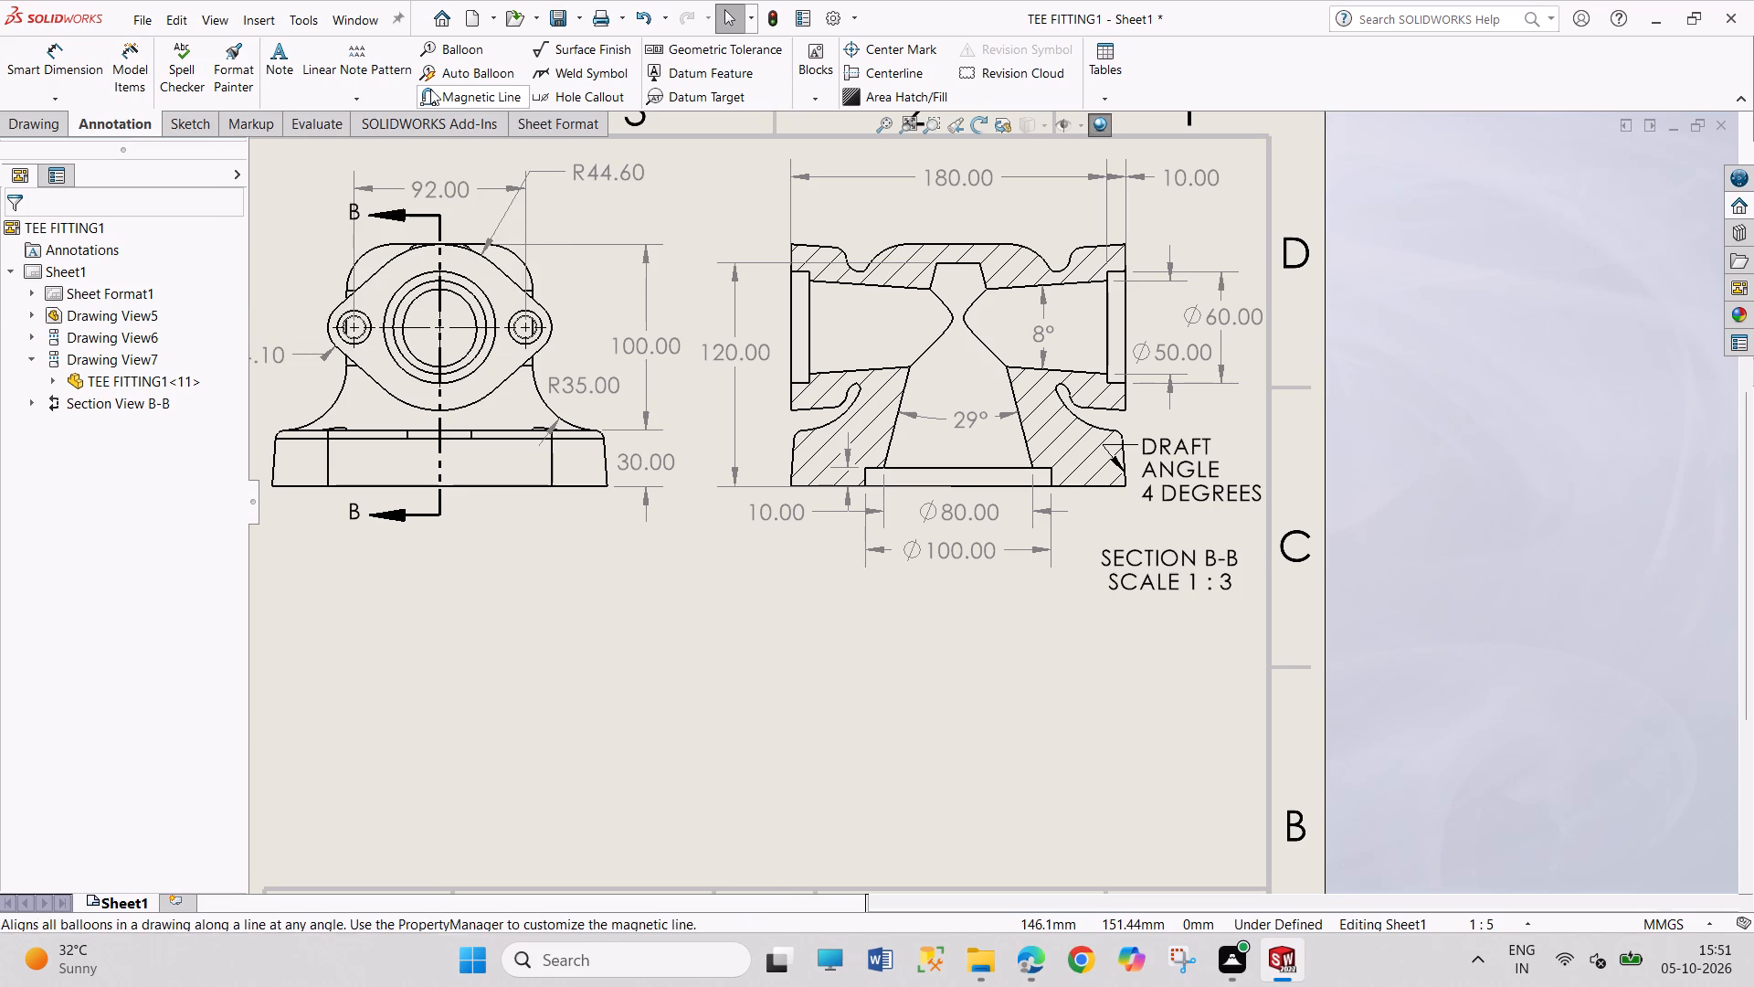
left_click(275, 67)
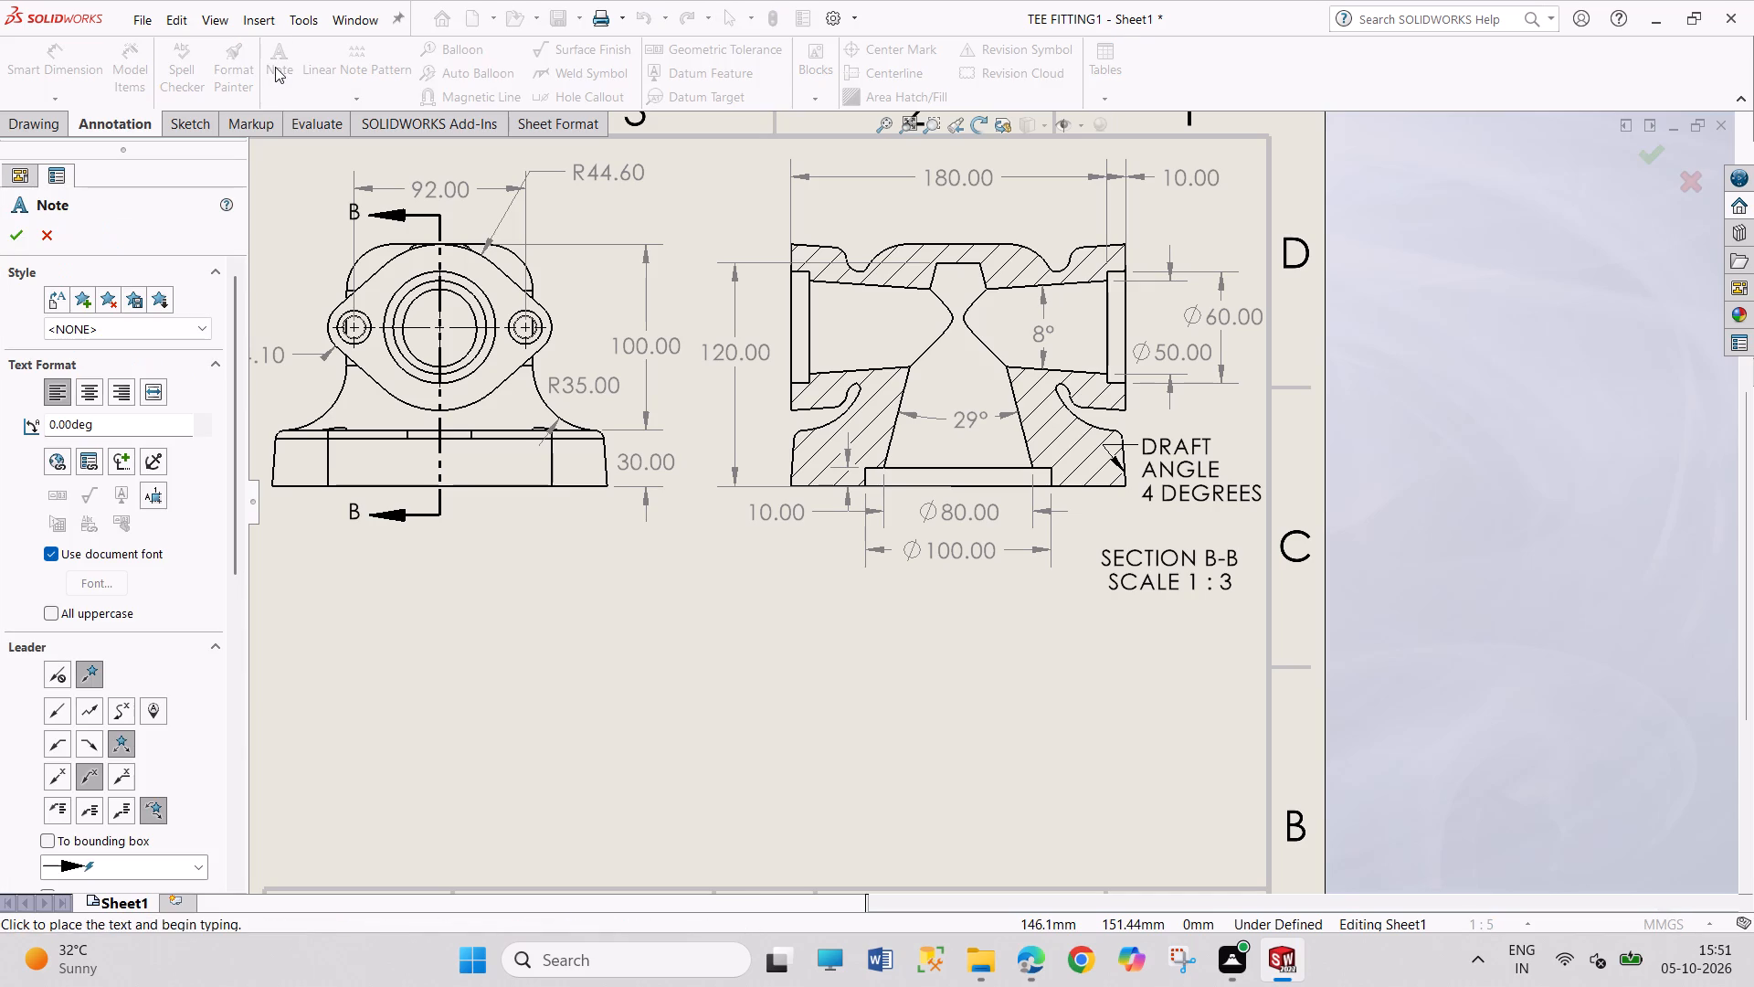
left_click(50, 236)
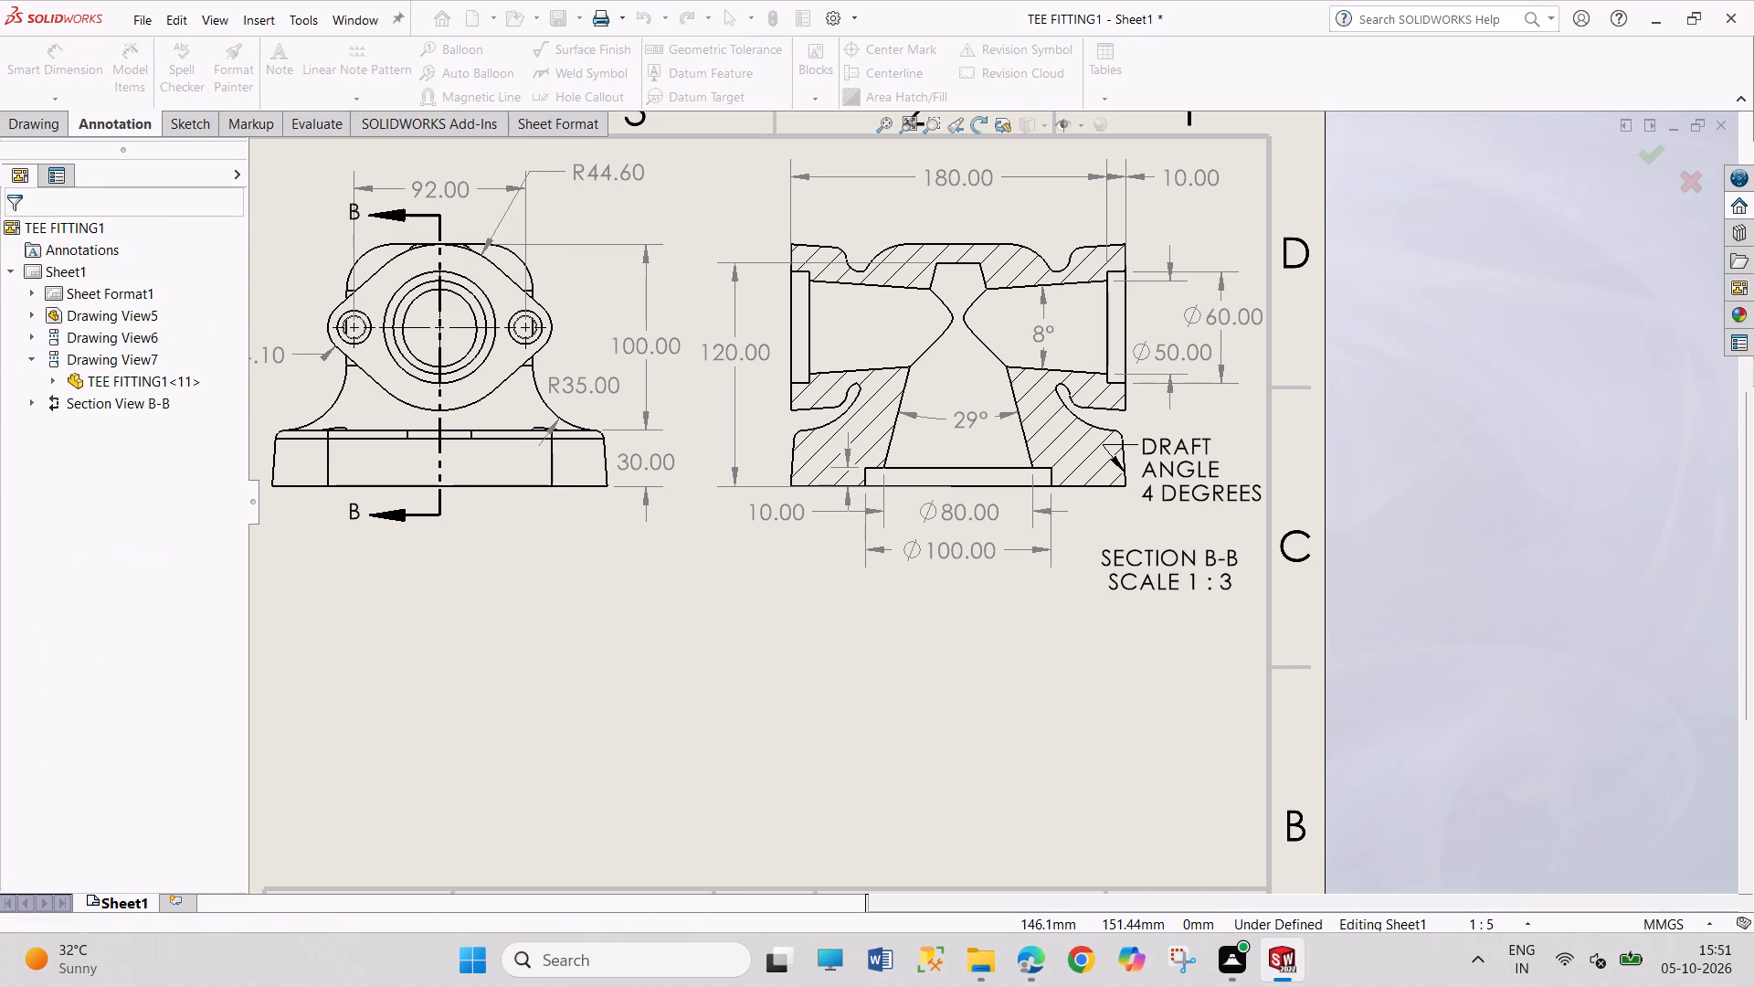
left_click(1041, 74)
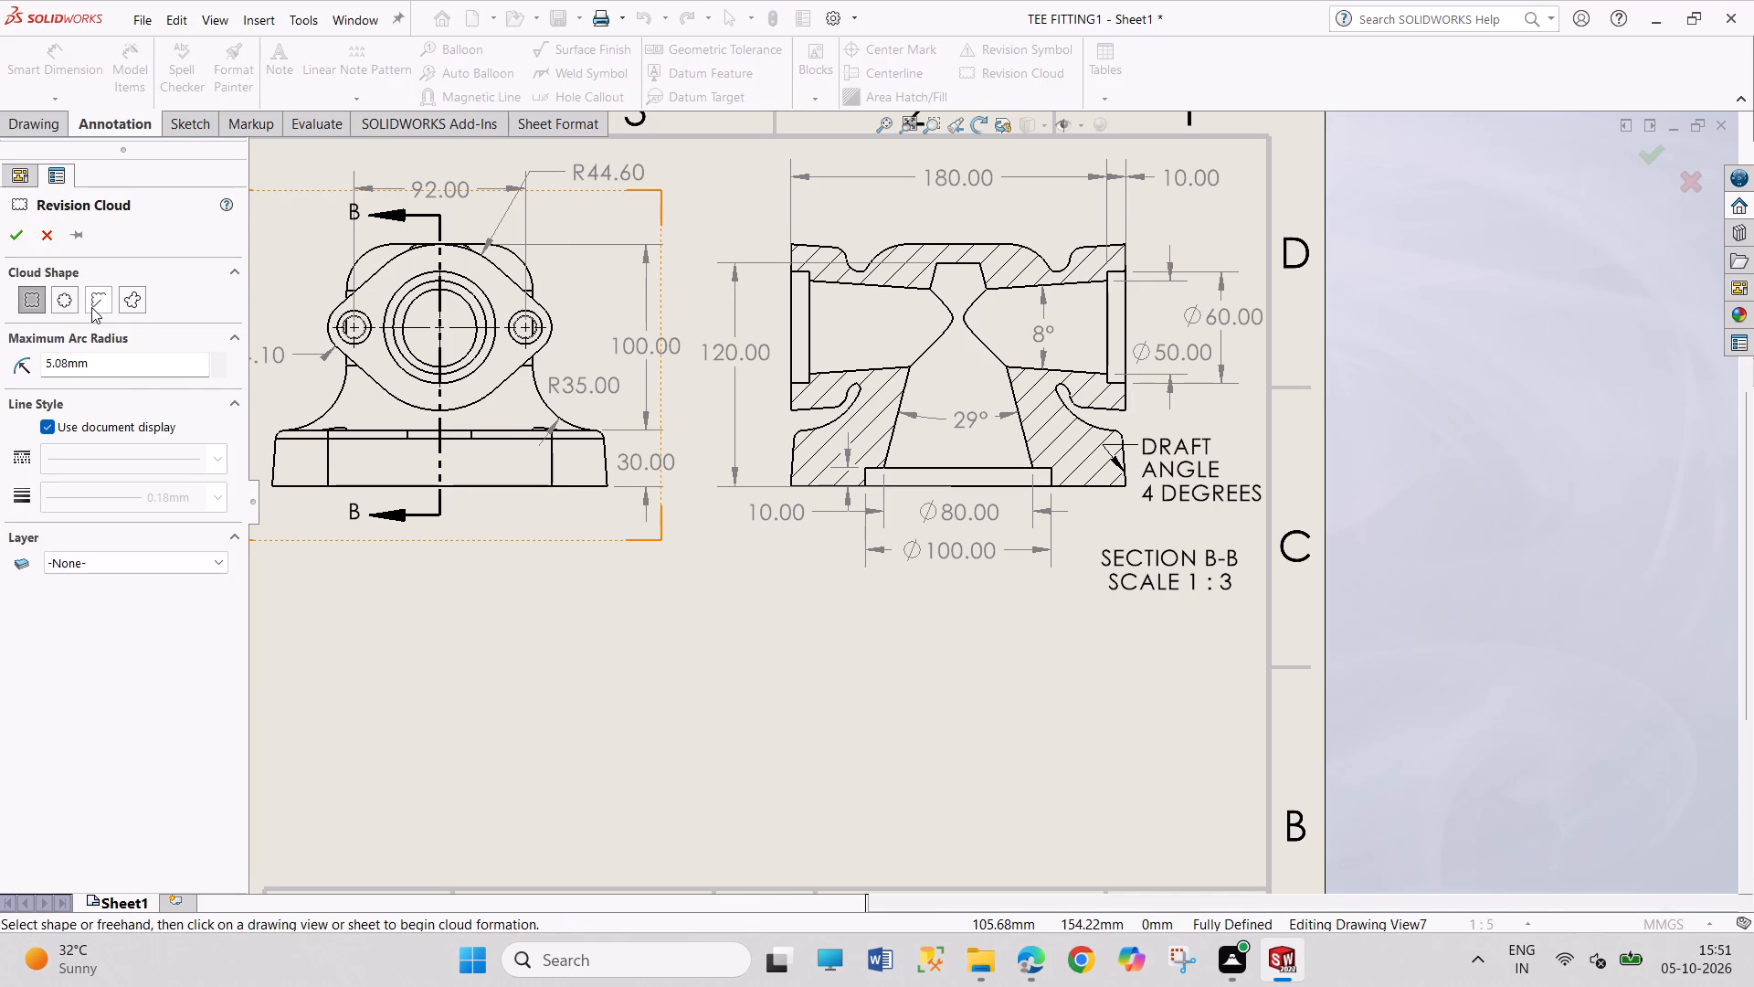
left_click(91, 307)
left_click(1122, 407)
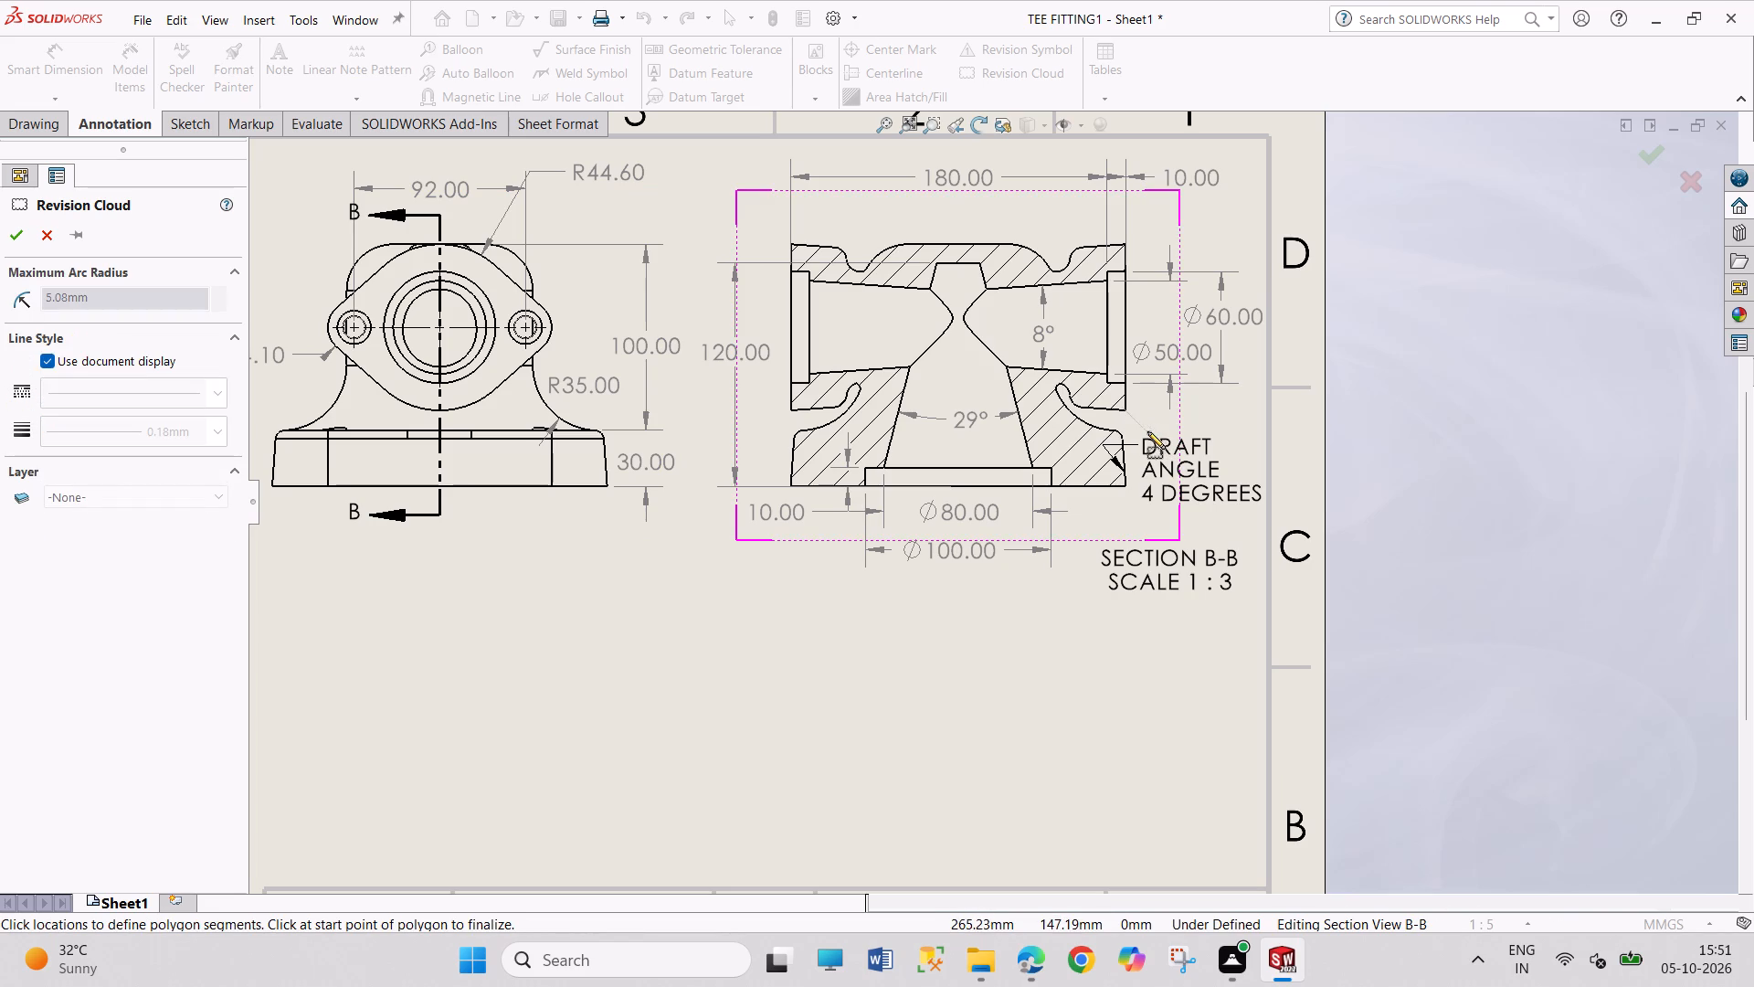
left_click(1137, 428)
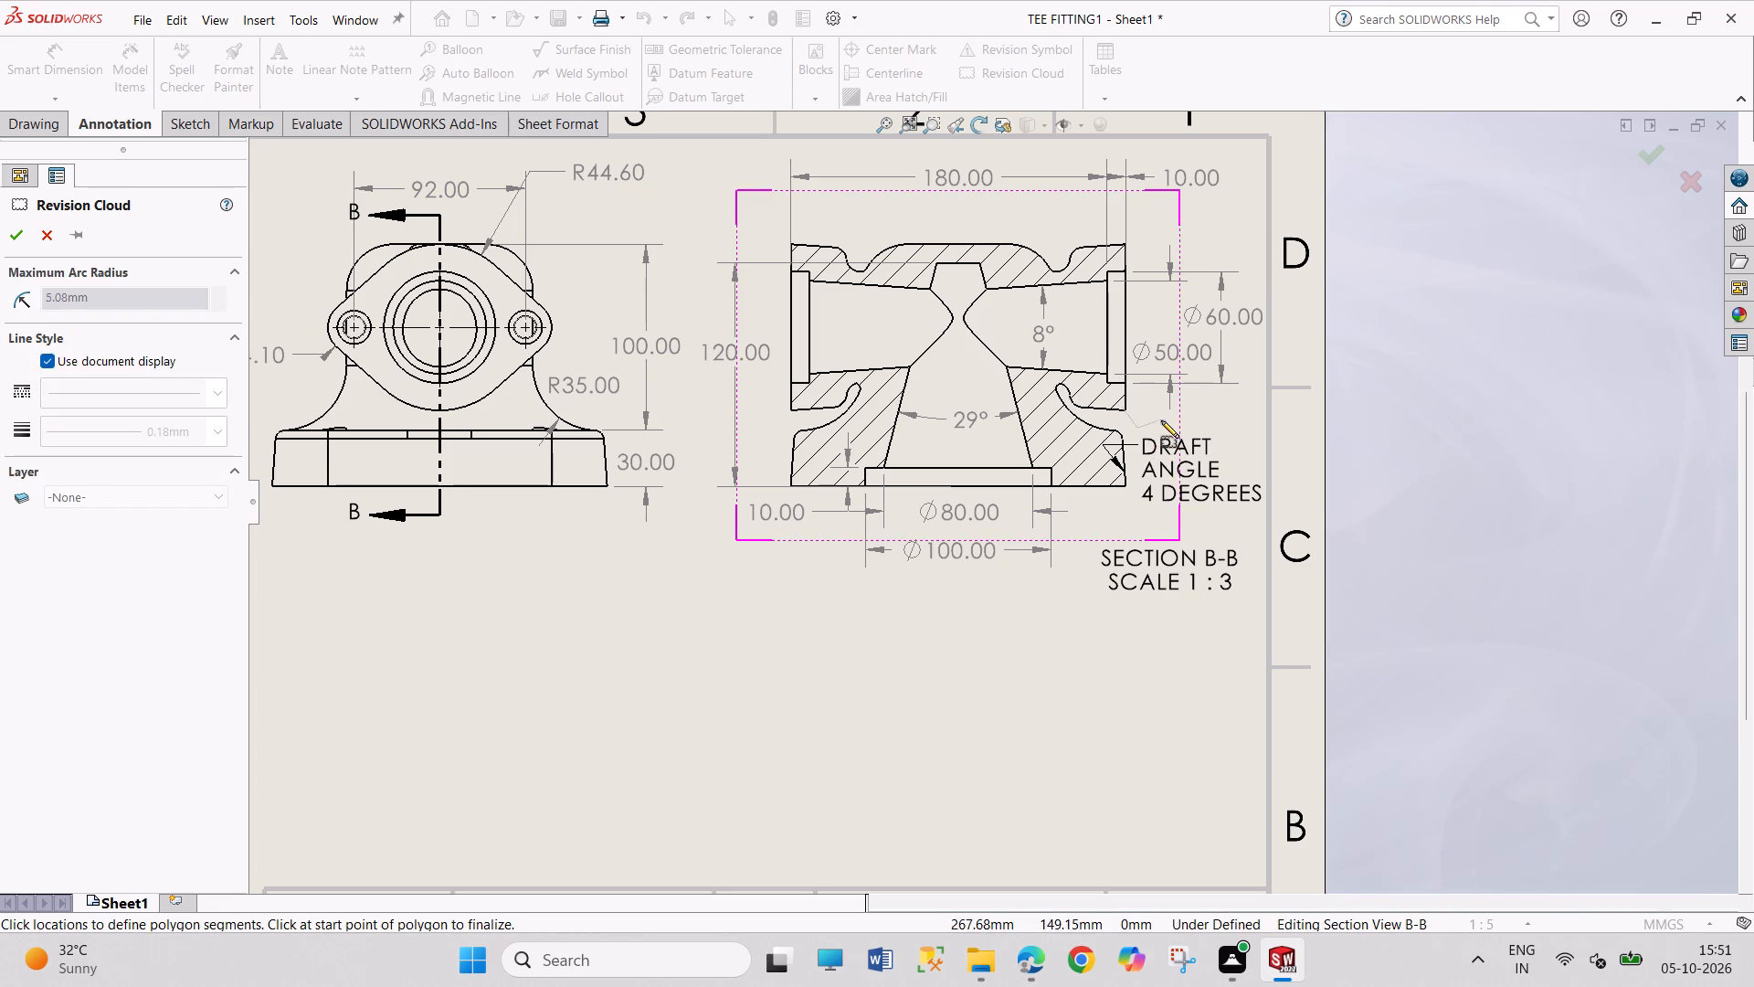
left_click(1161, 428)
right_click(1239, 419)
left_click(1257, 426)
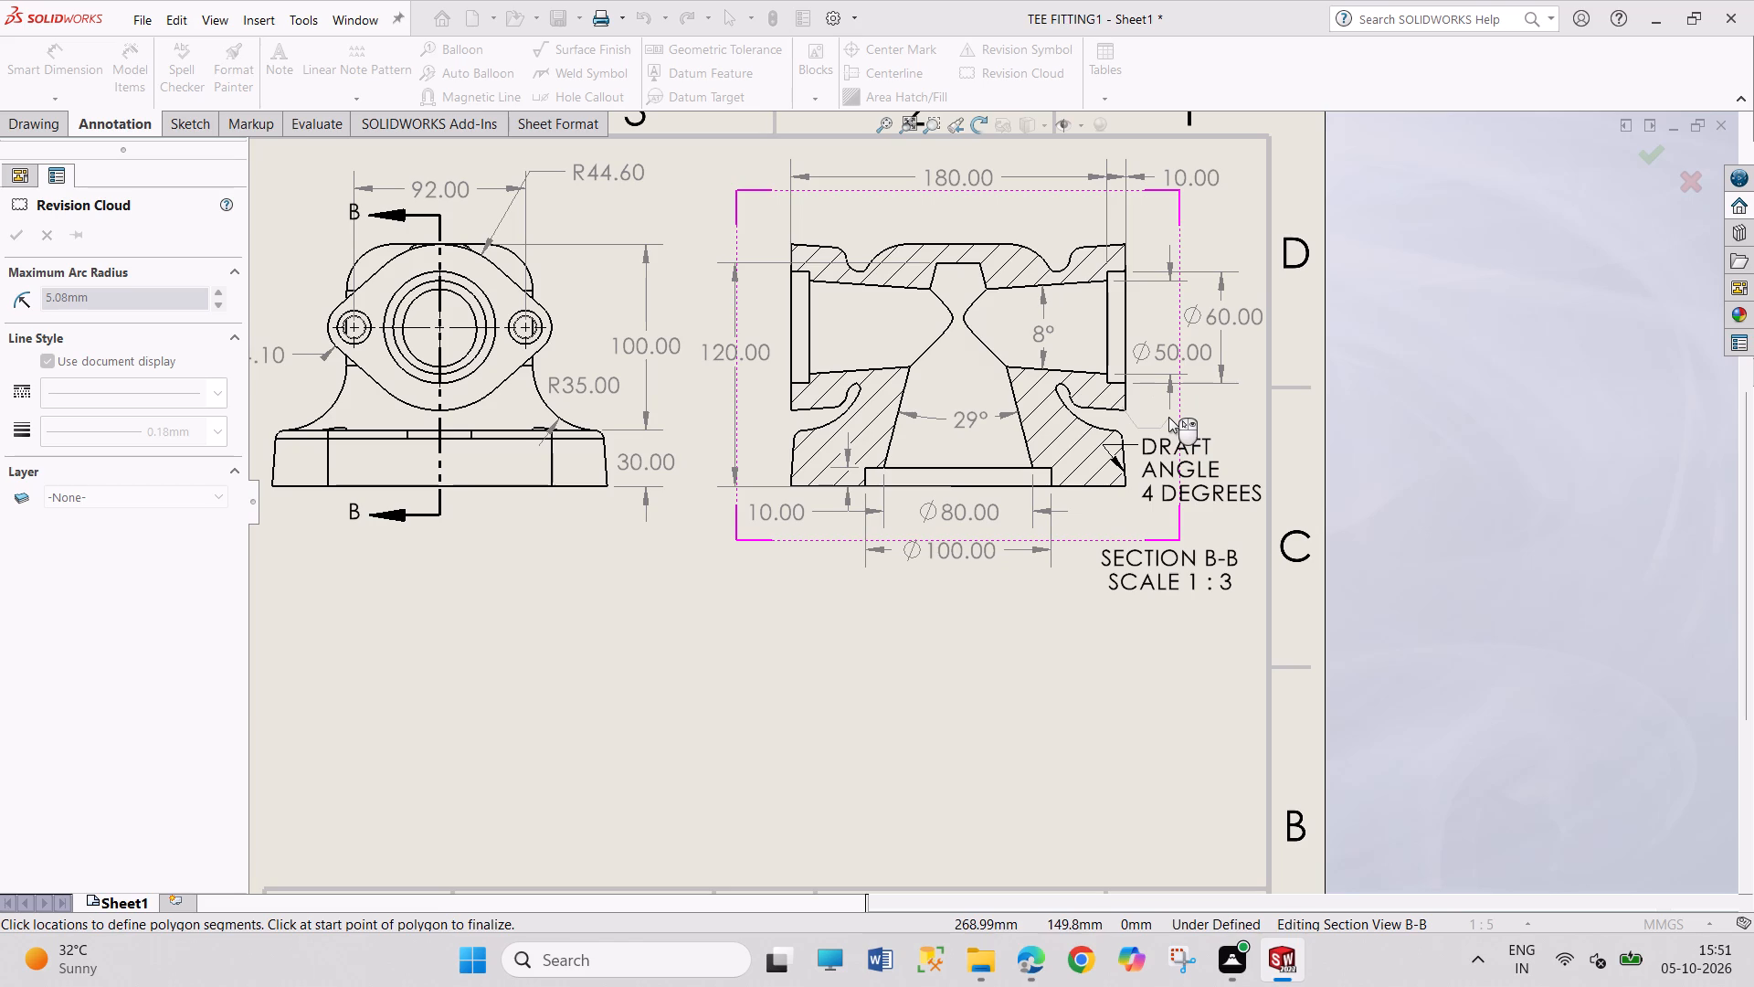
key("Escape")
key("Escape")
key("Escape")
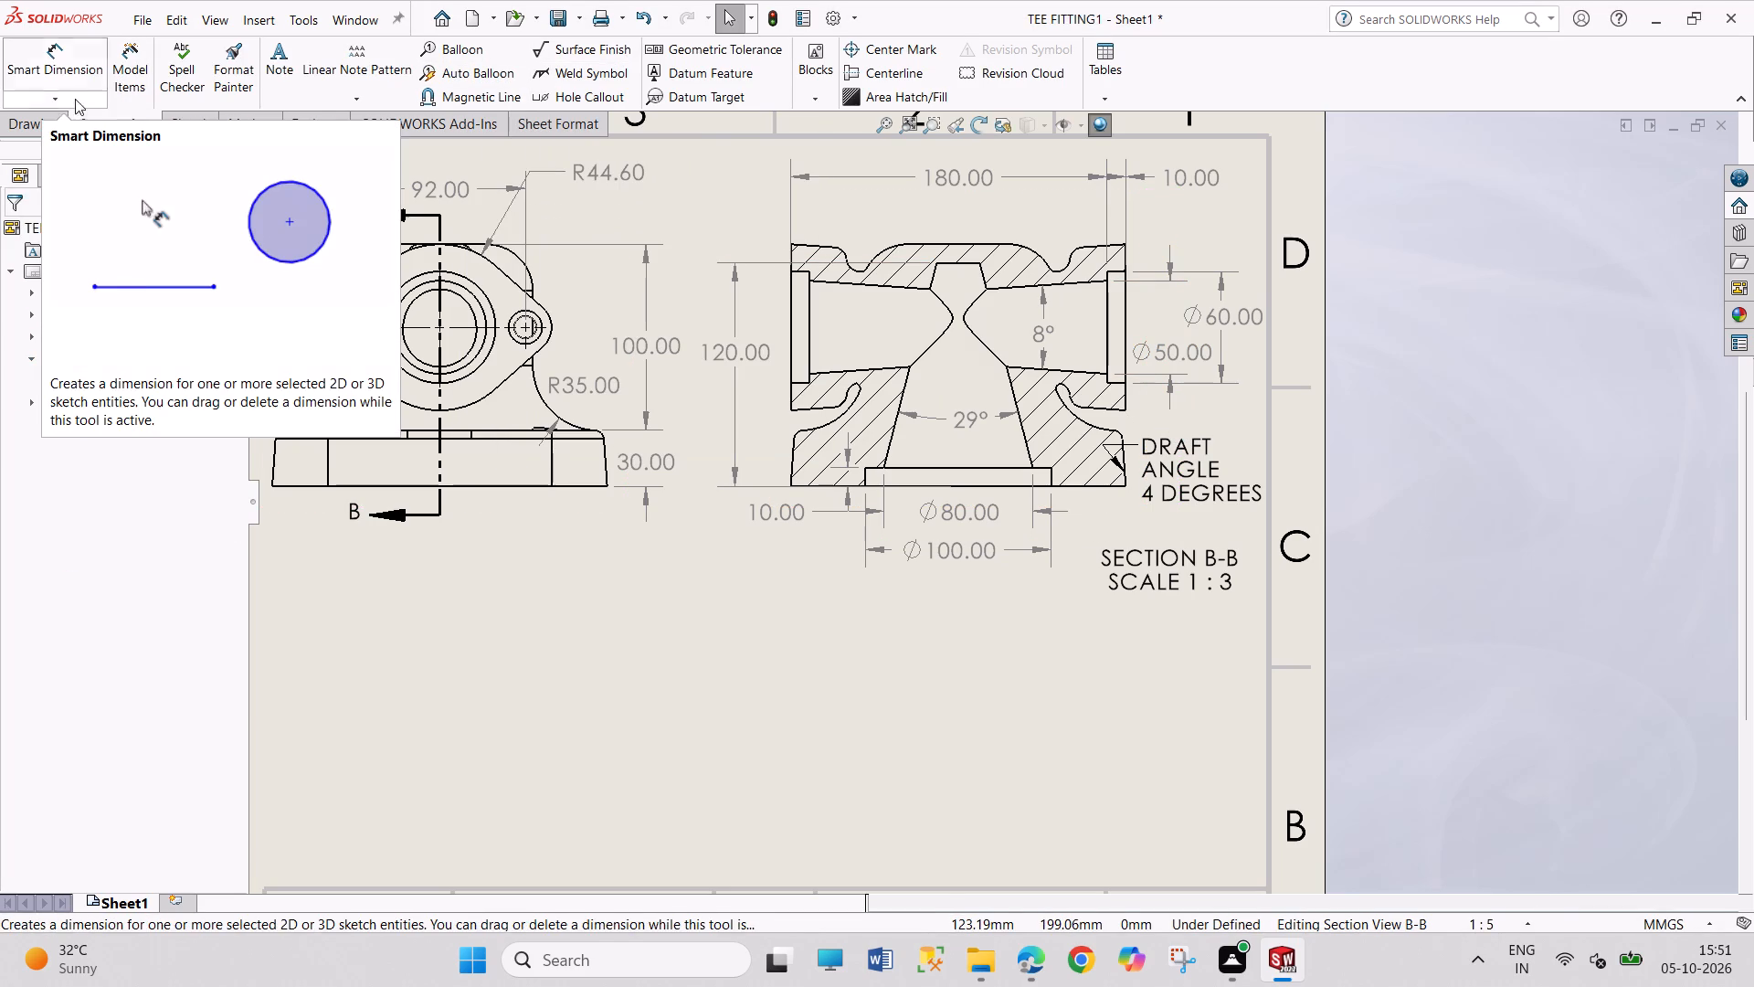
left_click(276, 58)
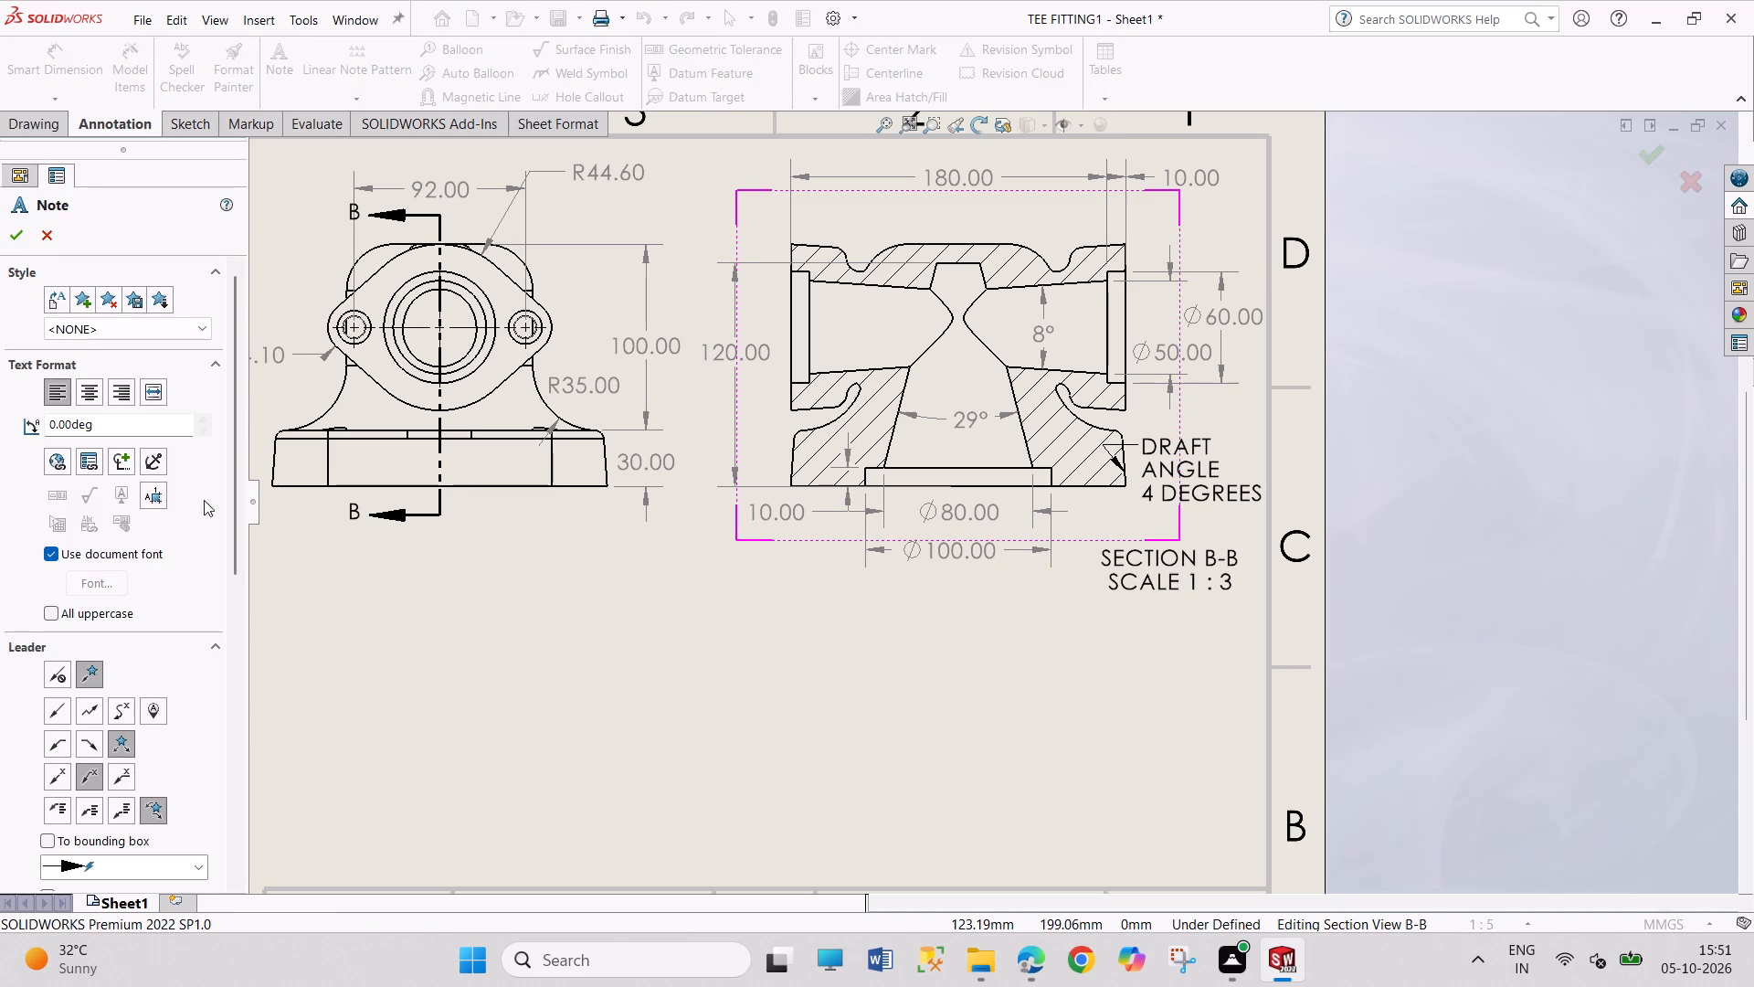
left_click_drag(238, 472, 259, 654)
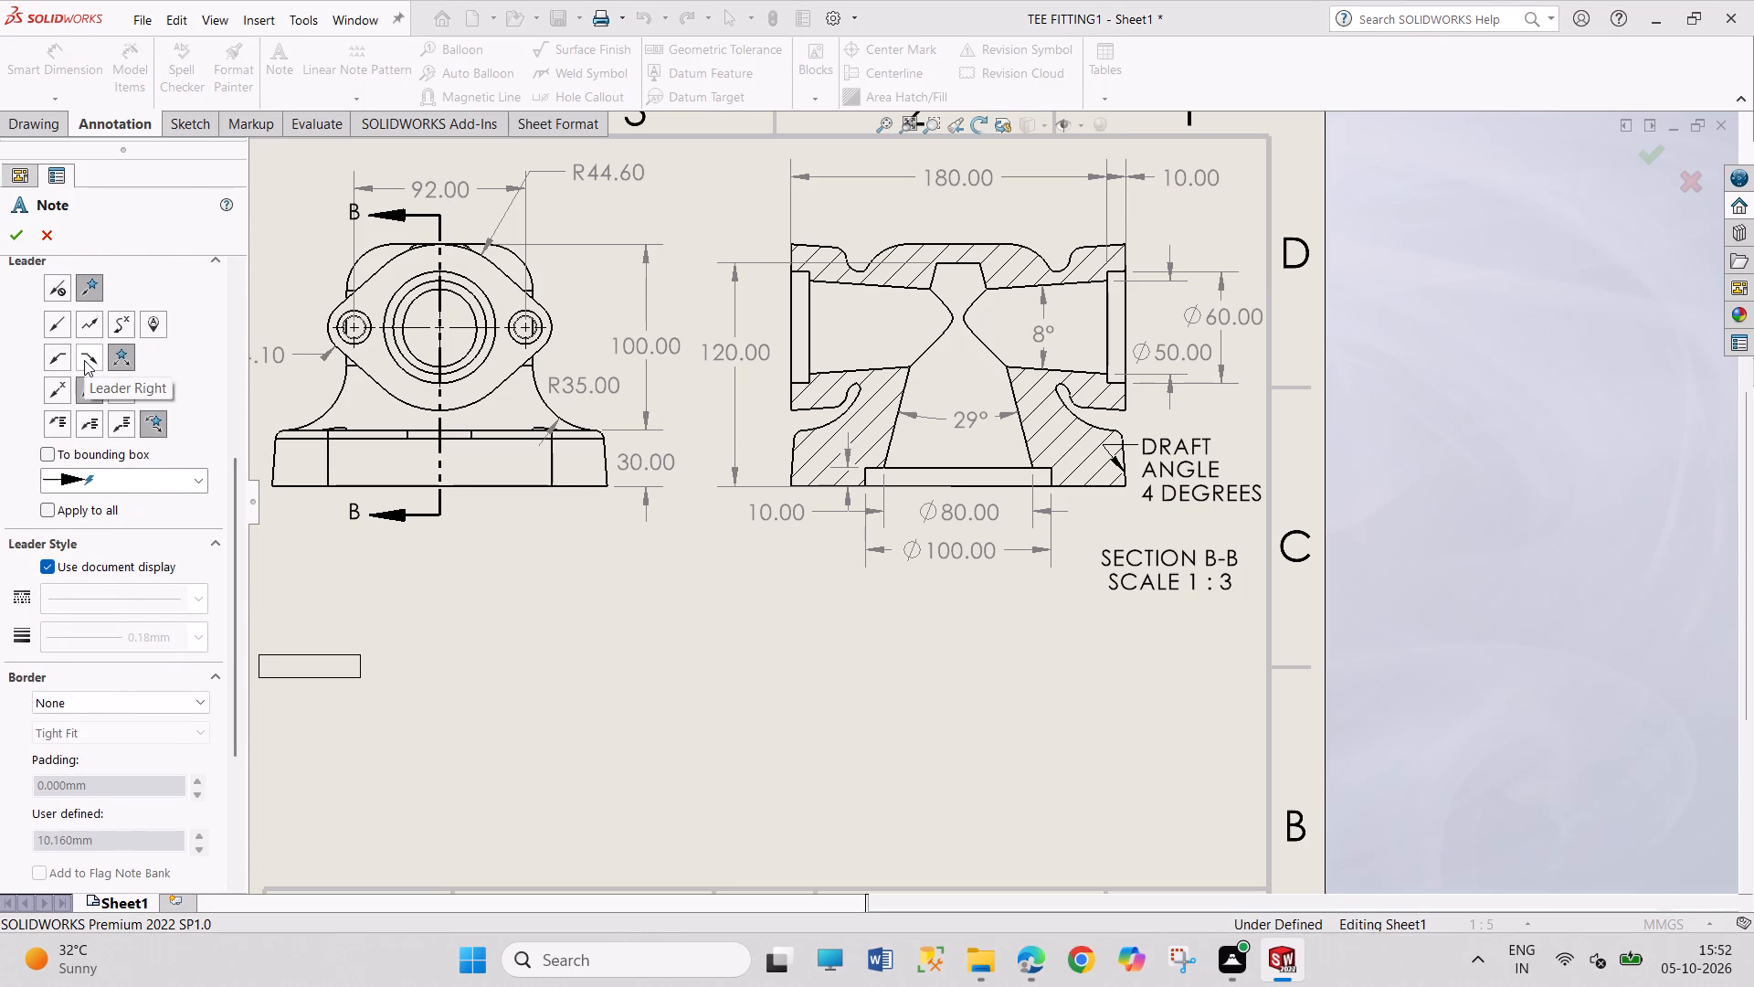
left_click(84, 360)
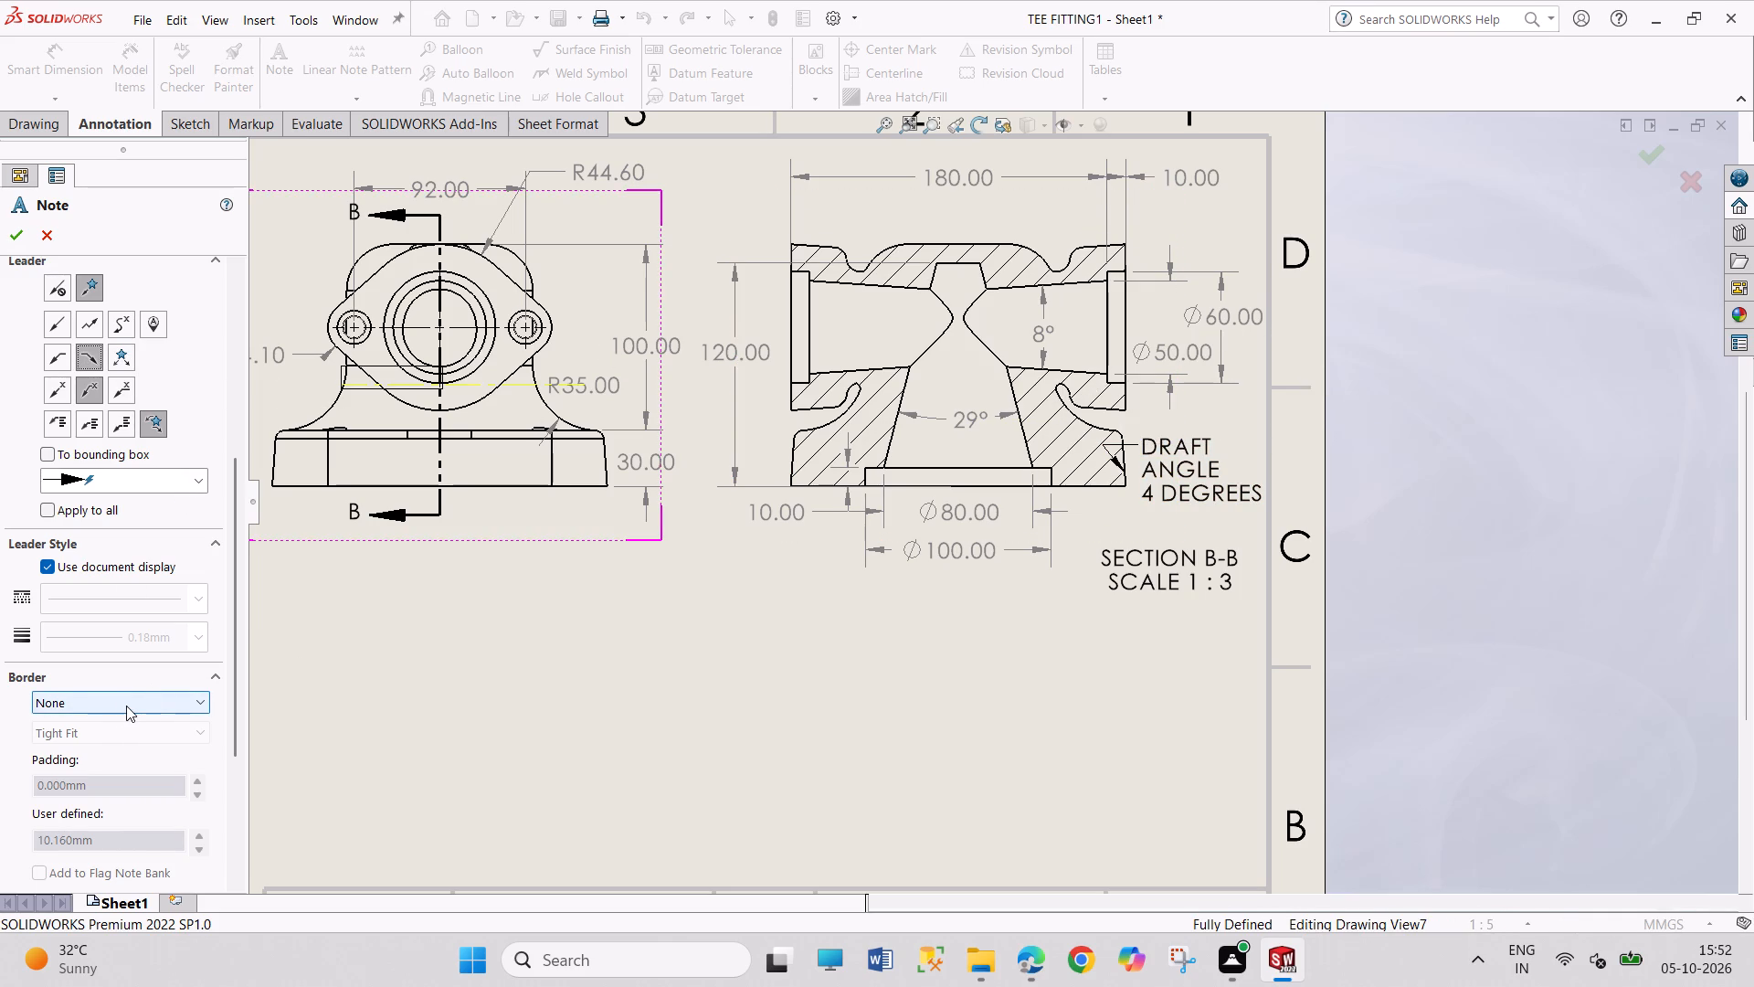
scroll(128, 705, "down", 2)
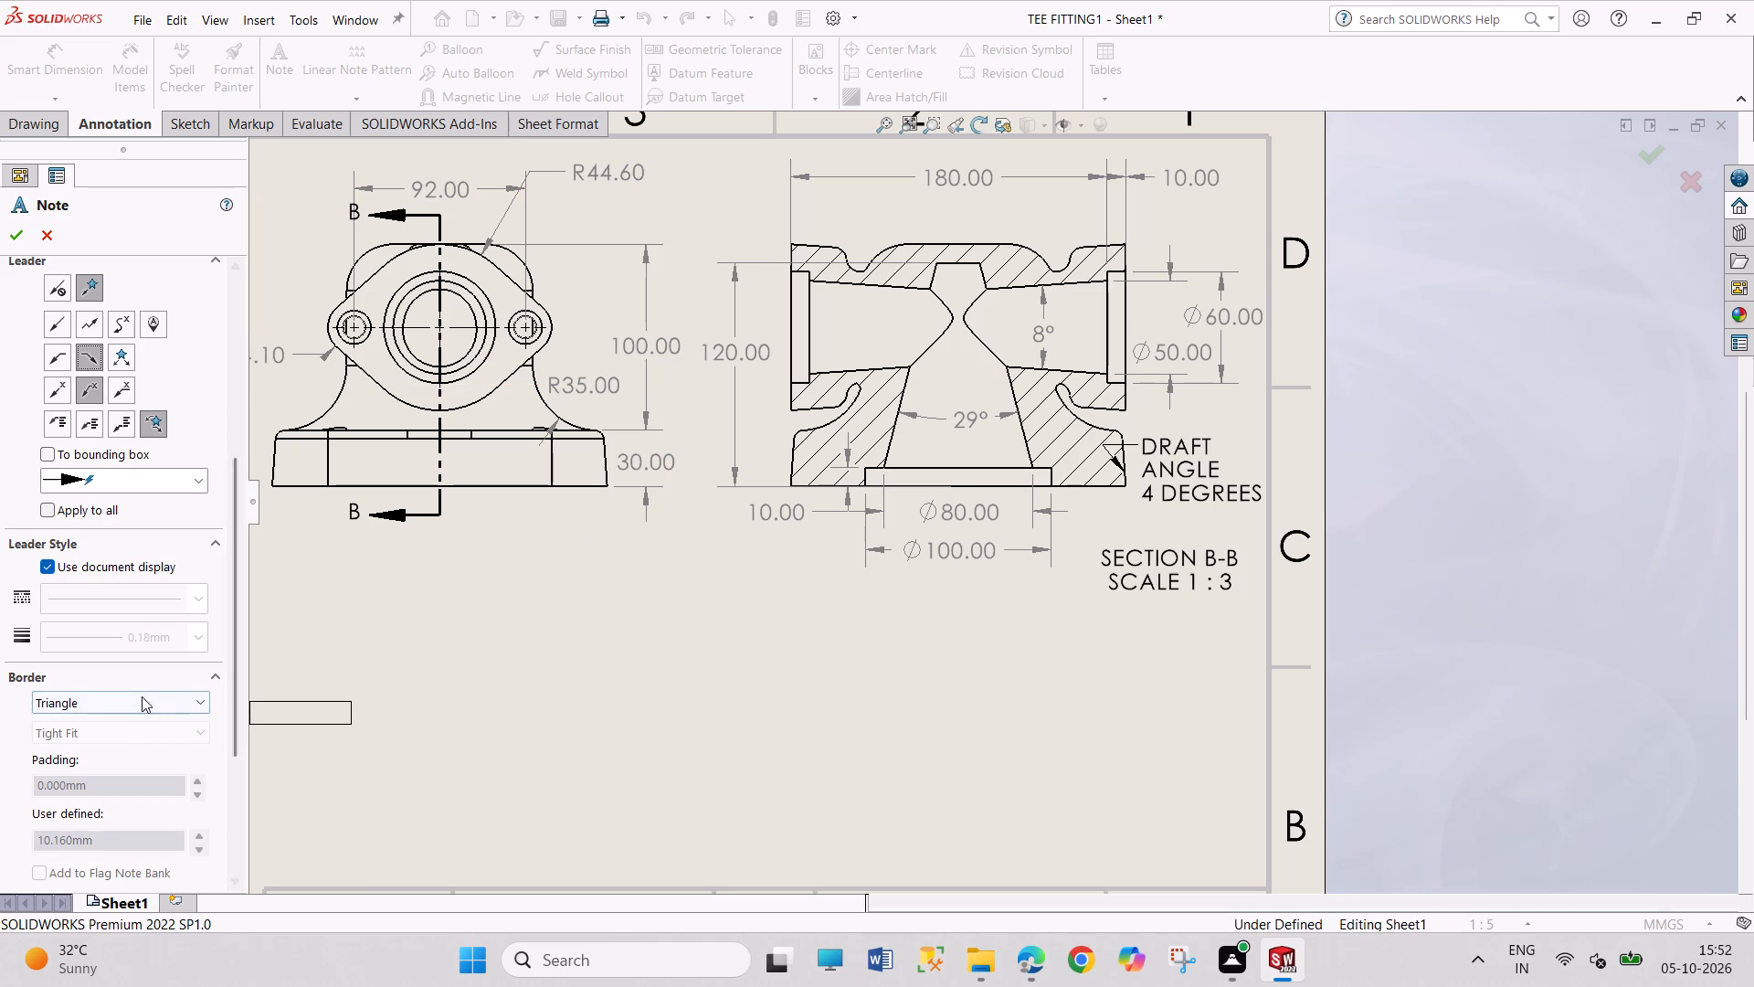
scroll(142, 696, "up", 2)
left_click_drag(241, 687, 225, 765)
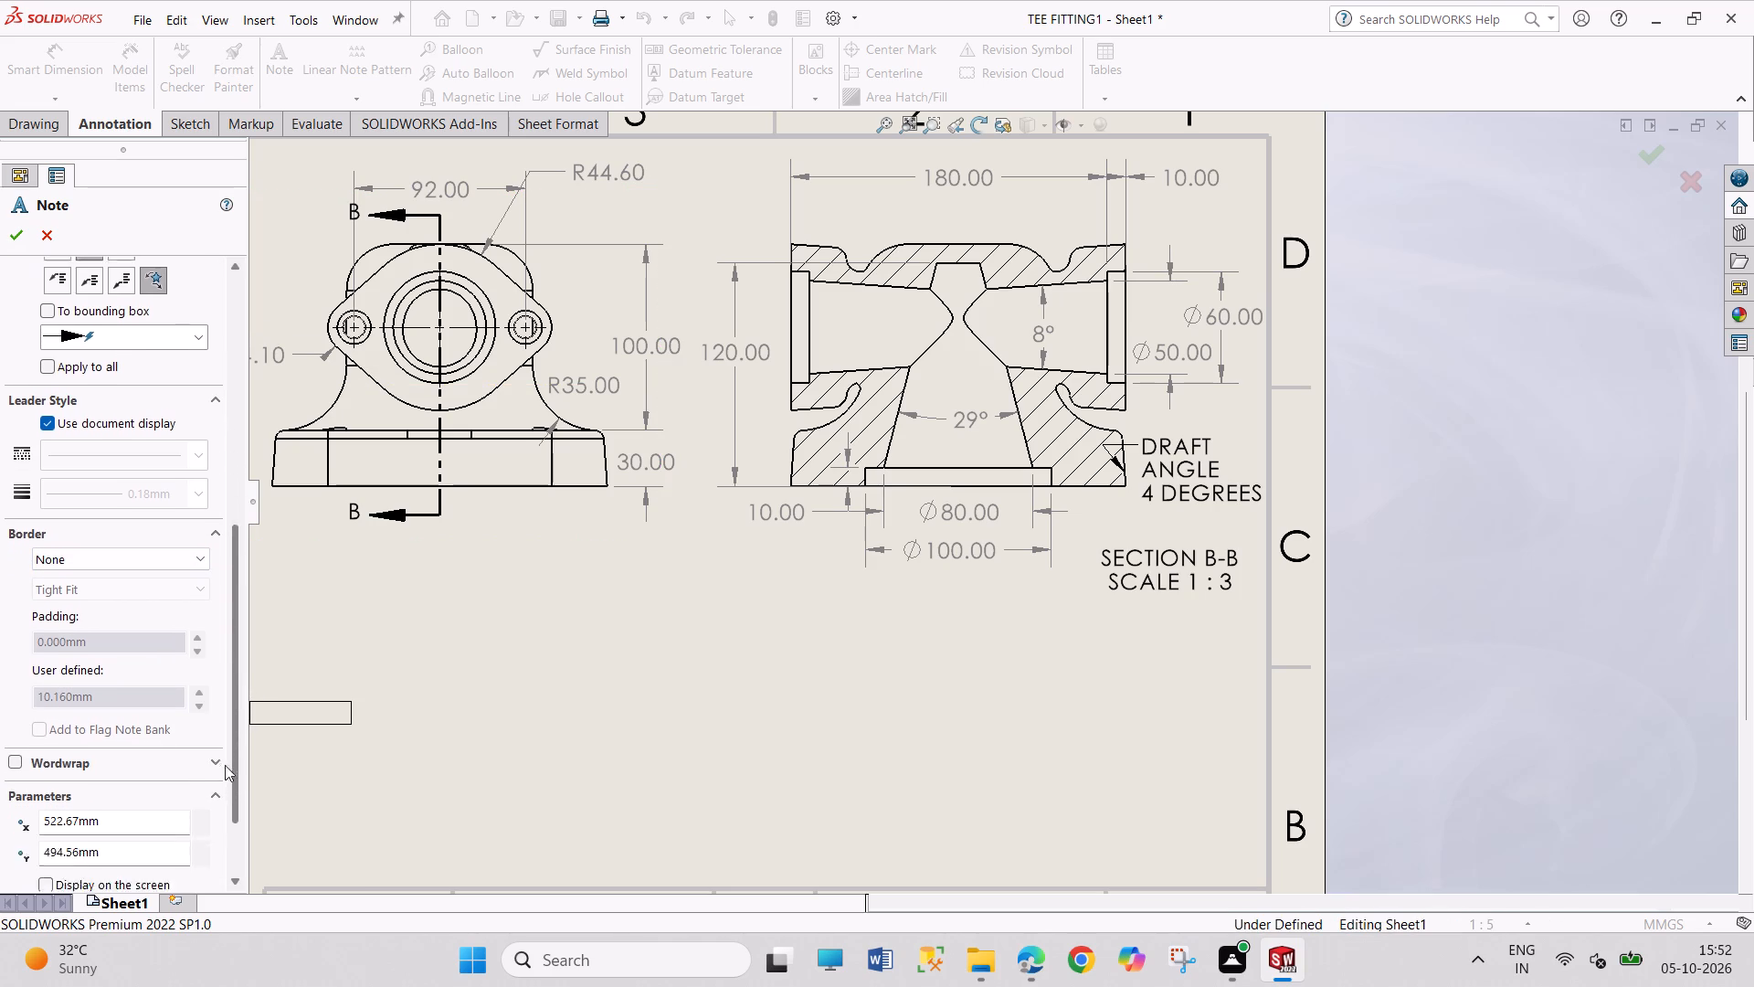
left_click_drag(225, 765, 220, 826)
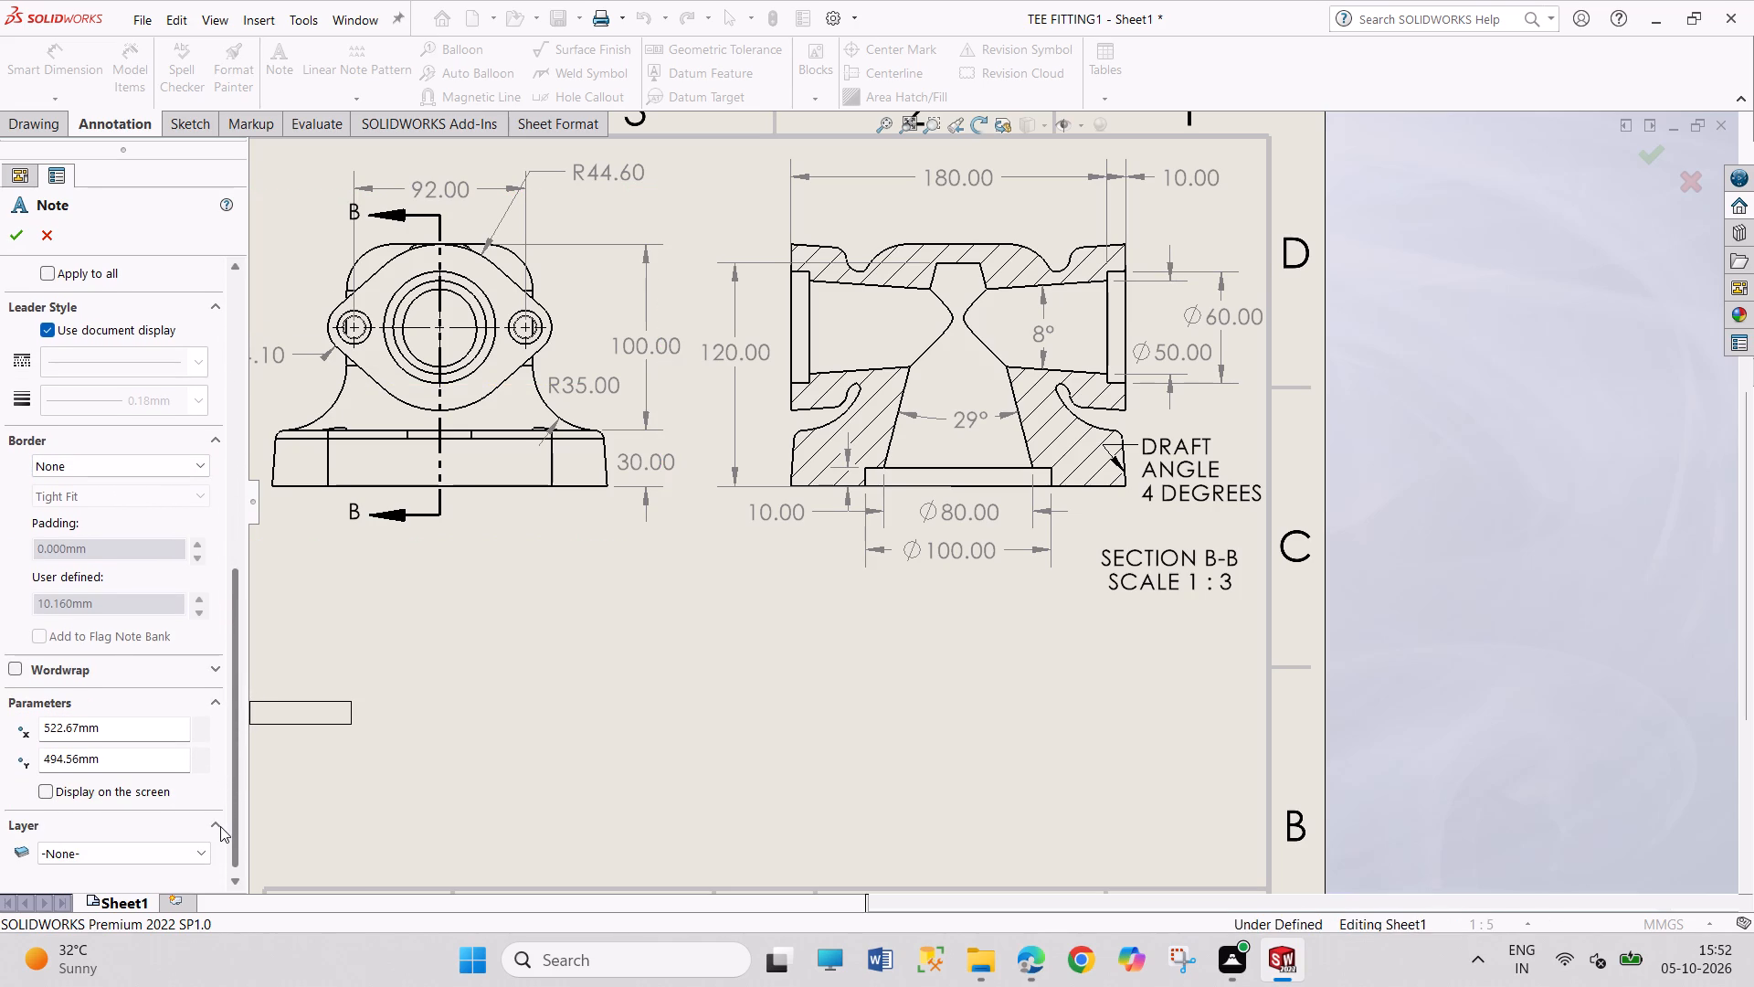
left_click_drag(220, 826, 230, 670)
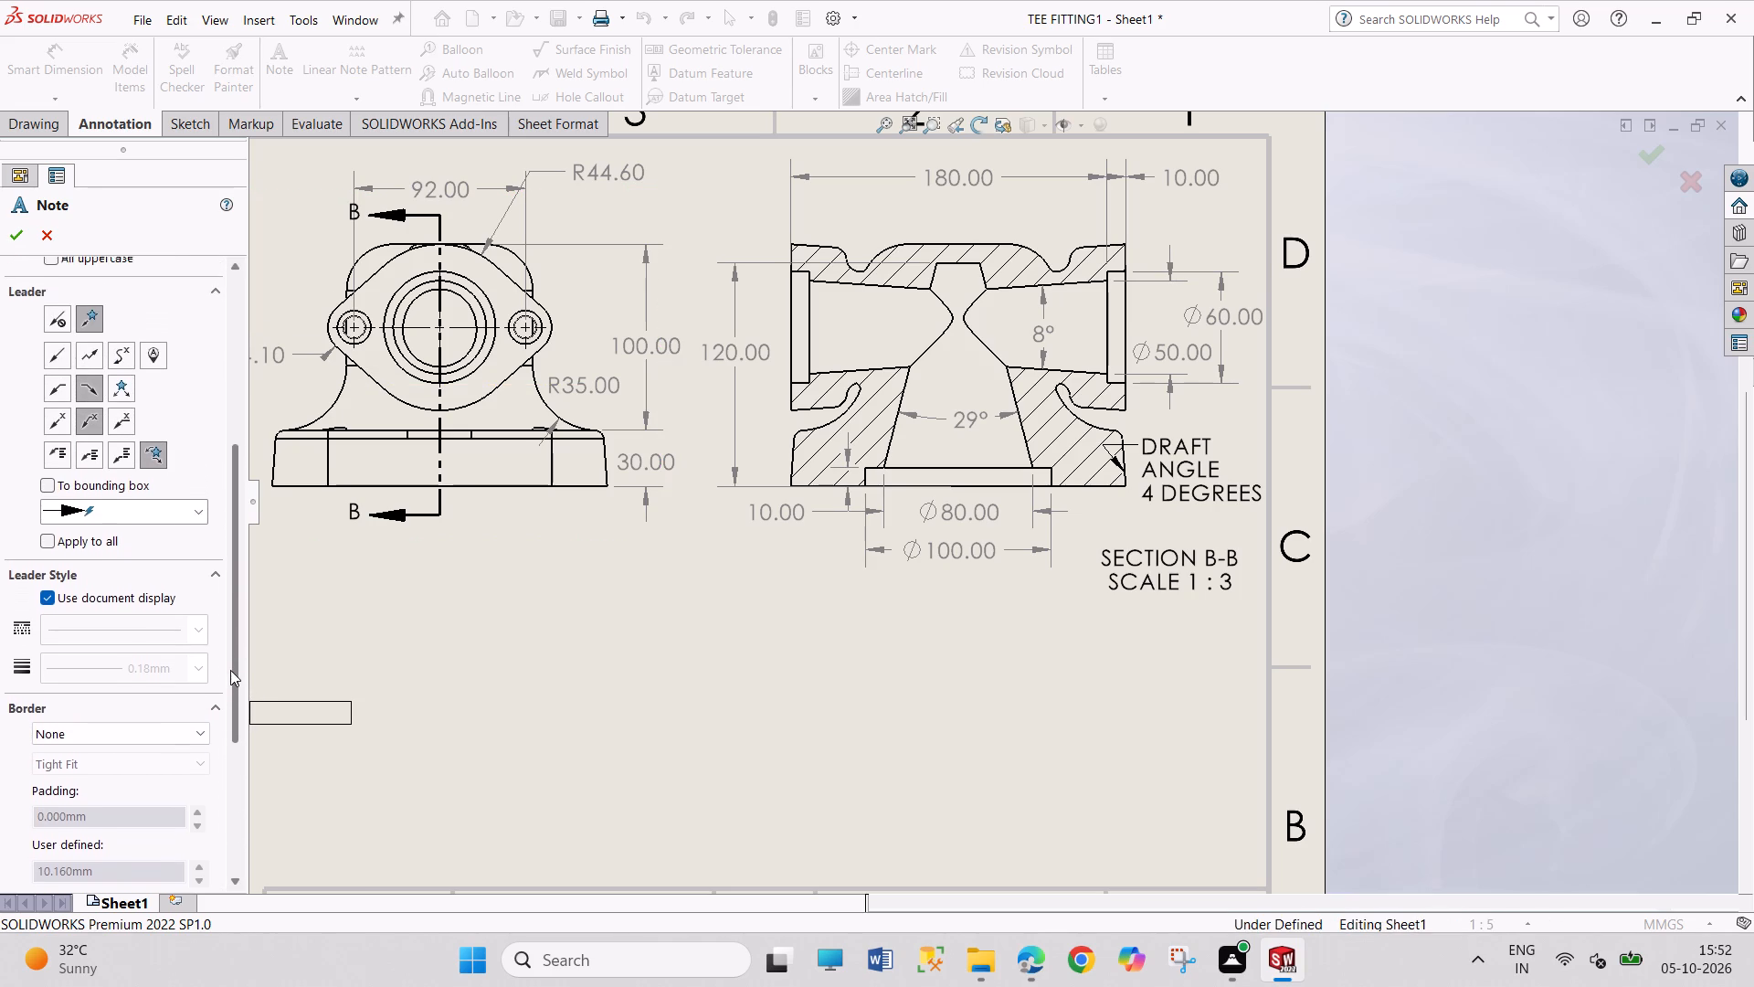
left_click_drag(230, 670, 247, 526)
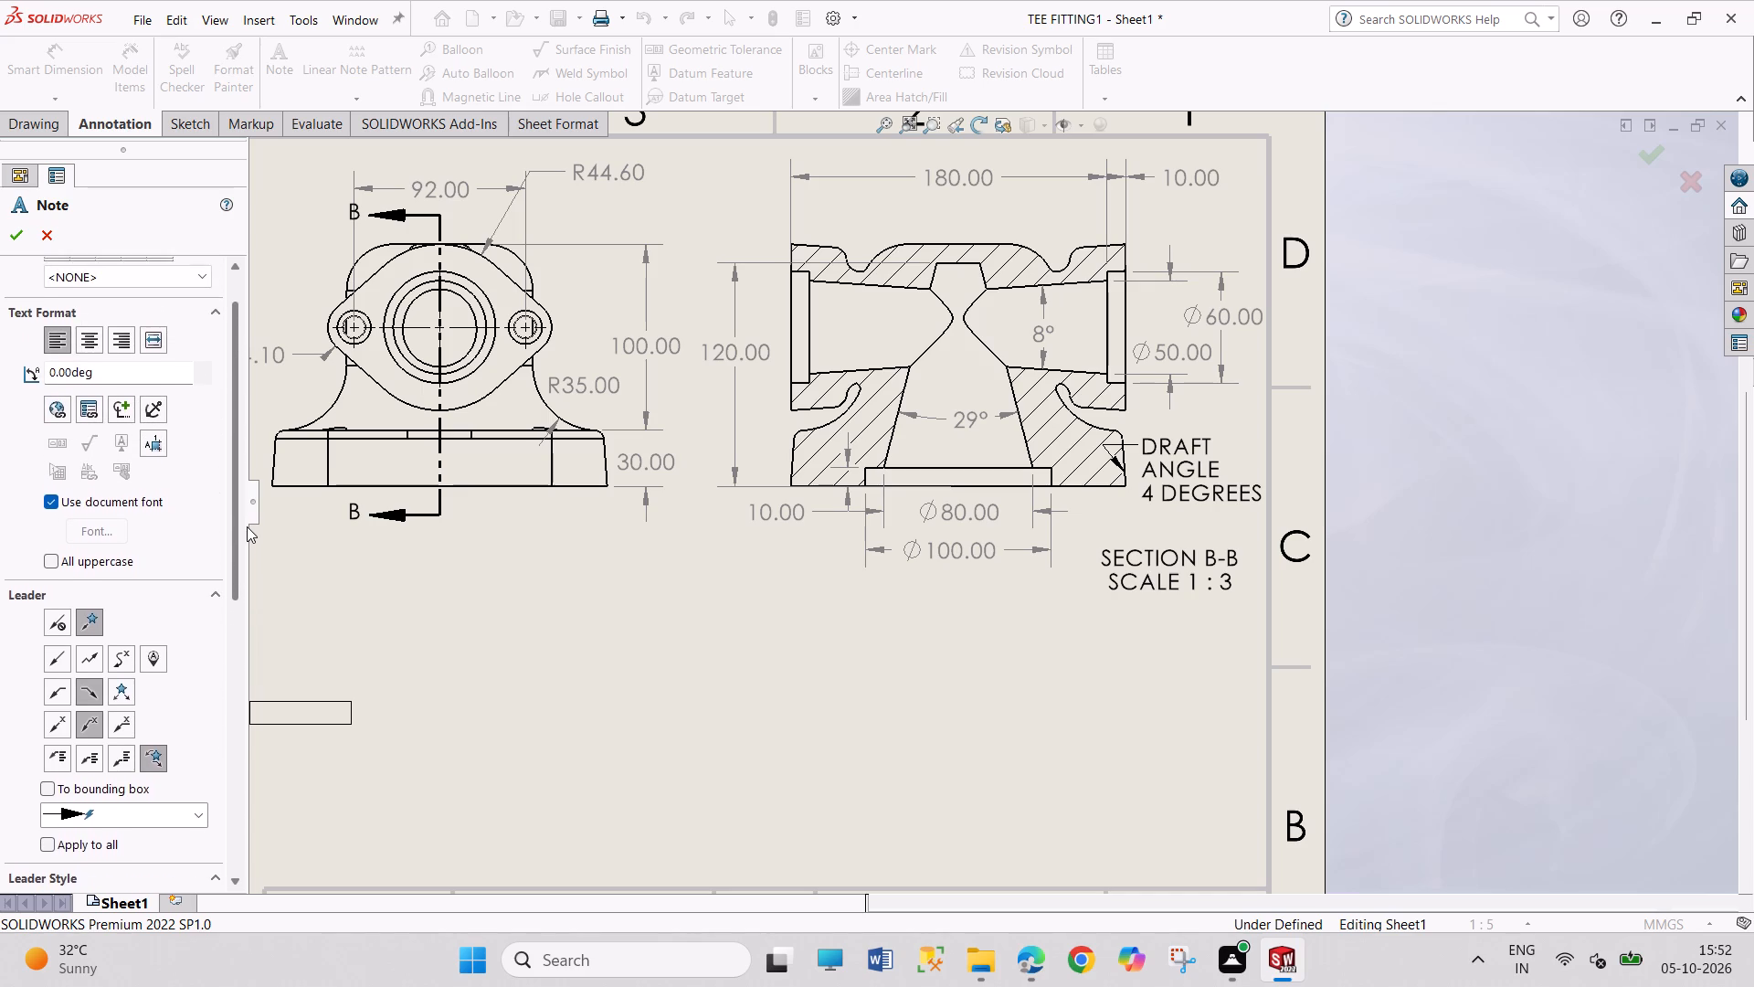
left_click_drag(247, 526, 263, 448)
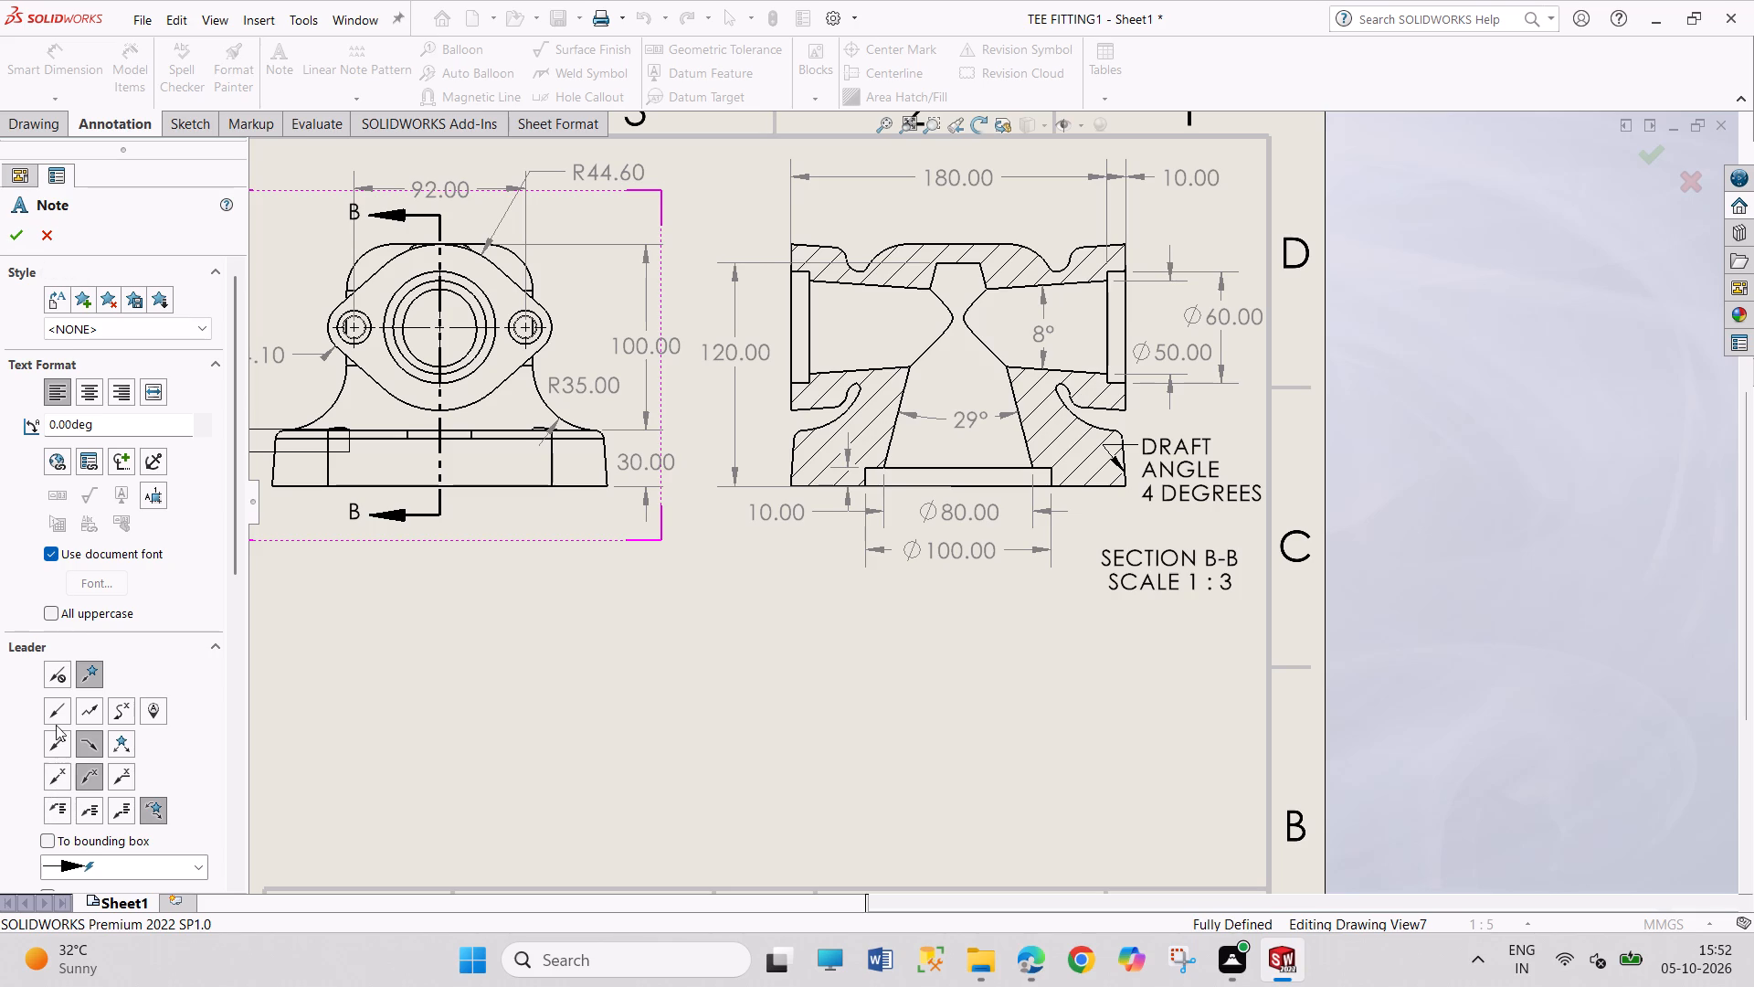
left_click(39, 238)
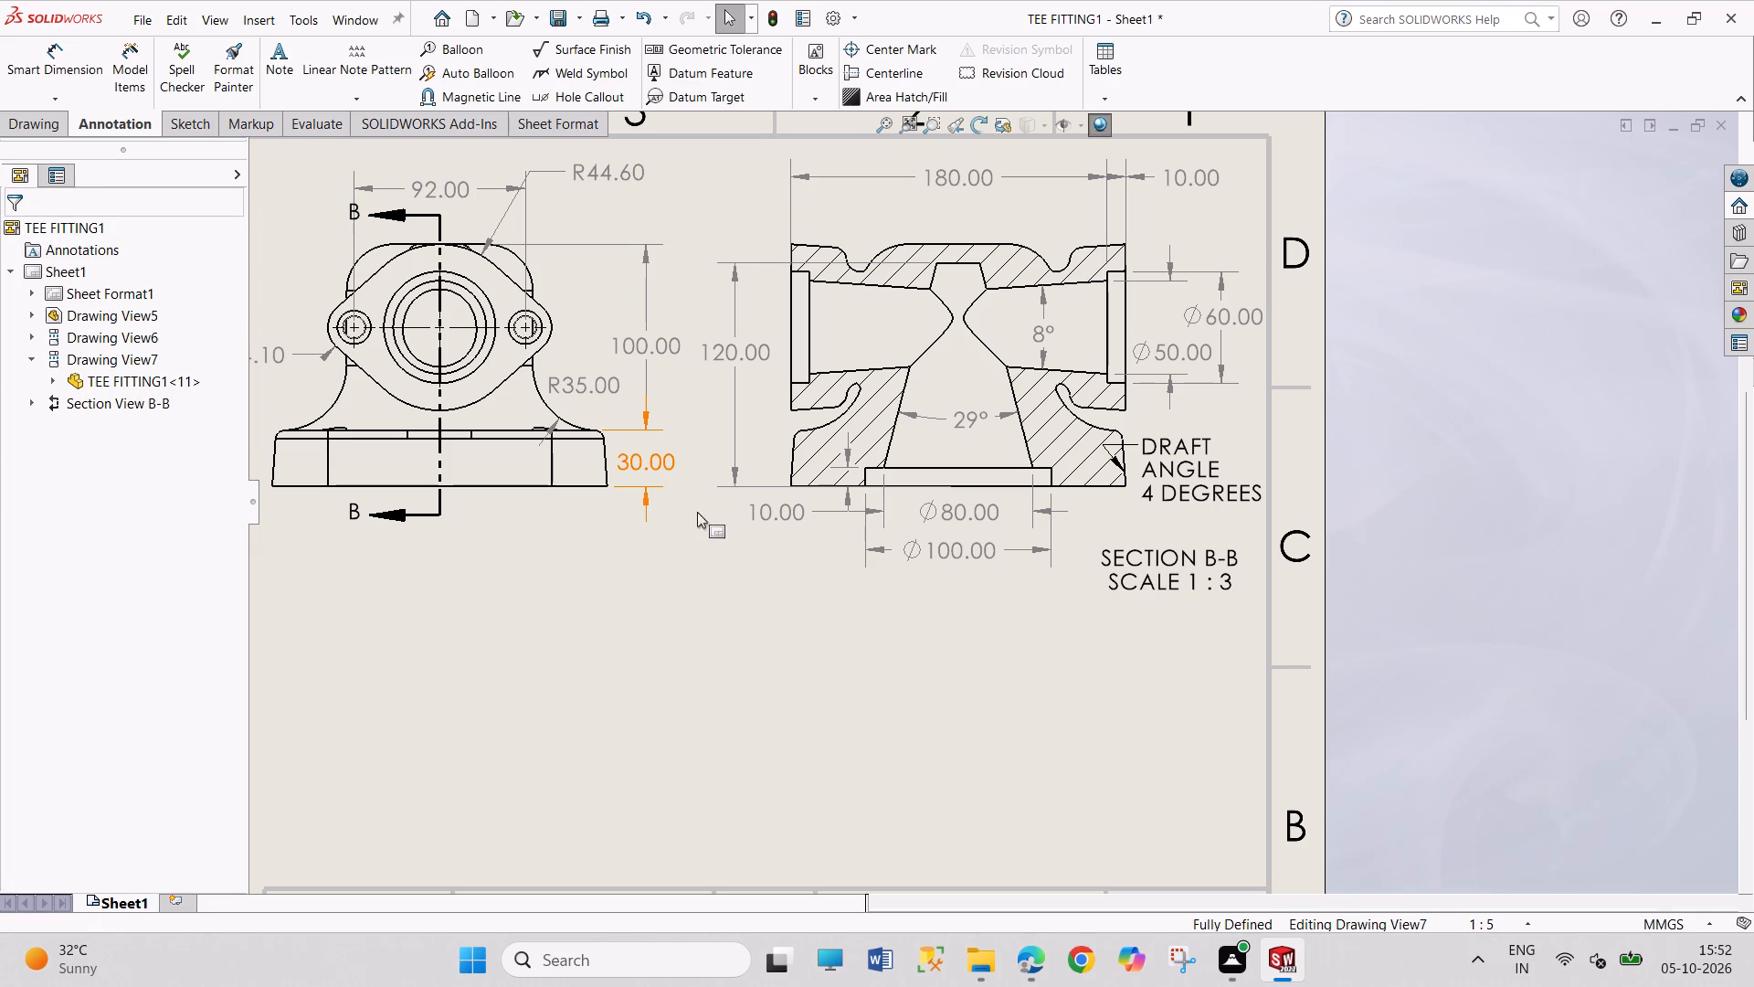
Move the draft angle note higher beside Section View B-B, so its first line sits level with the side flange's lower edge.
left_click_drag(1158, 467, 1159, 465)
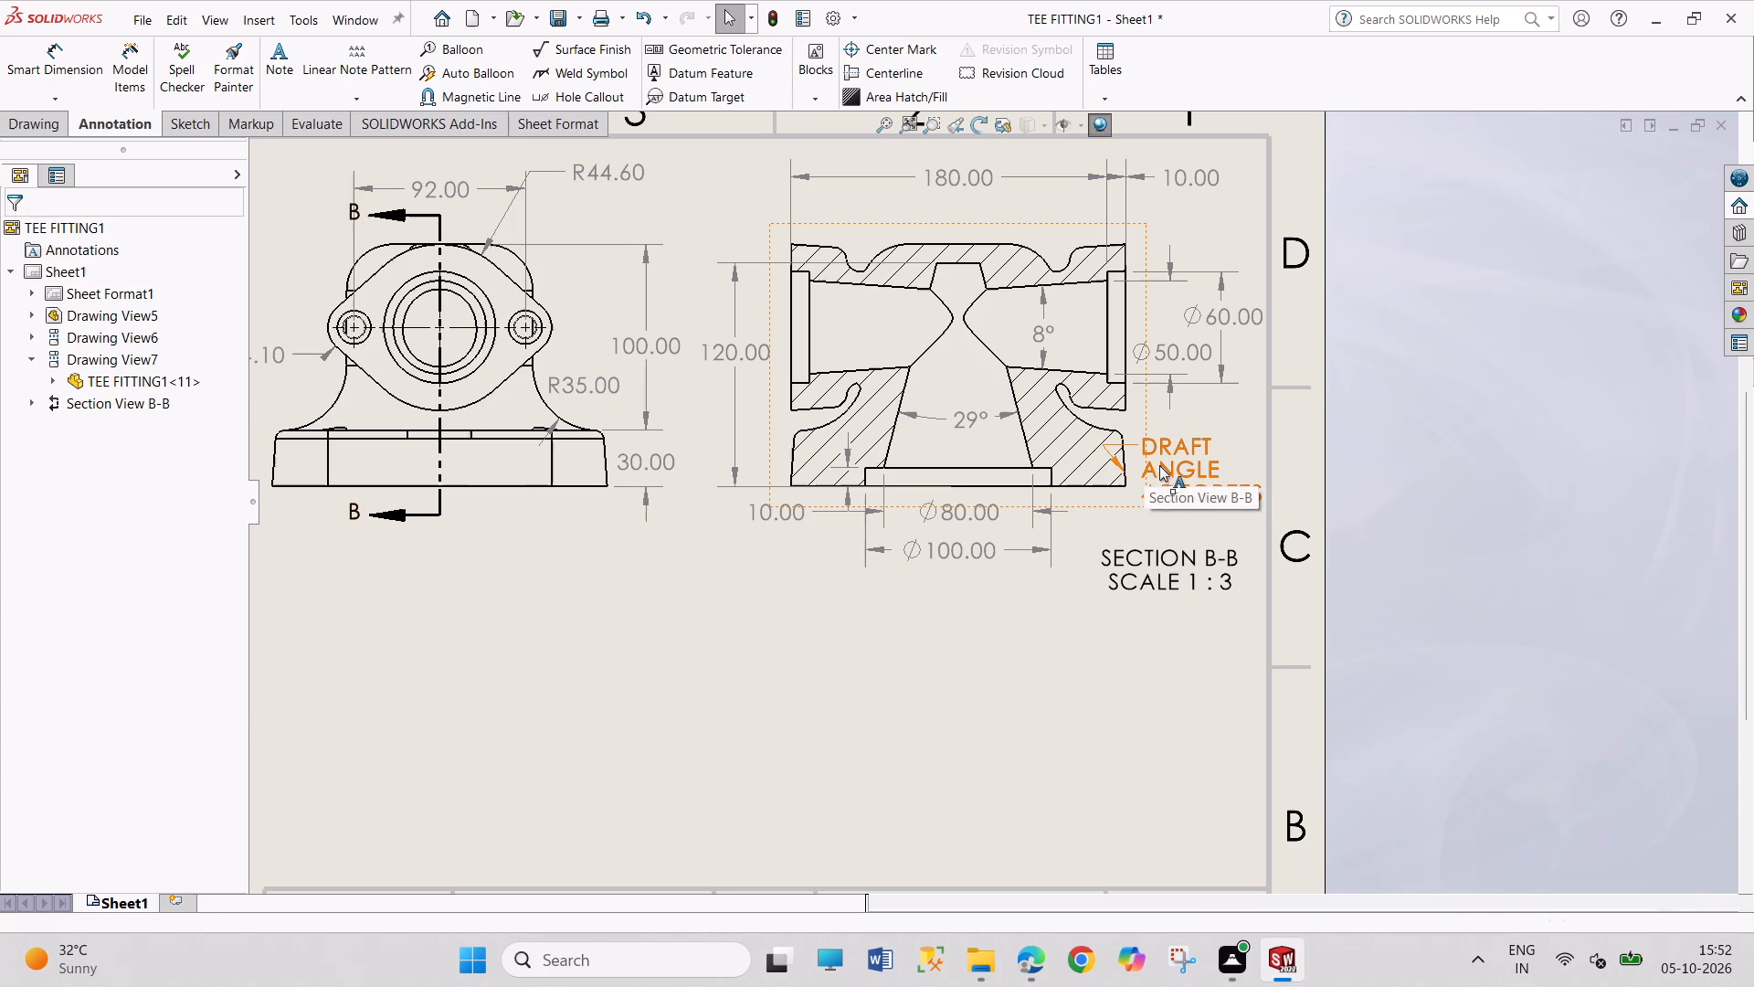
left_click_drag(1159, 465, 1156, 446)
double_click(1156, 441)
left_click_drag(1156, 436, 1156, 422)
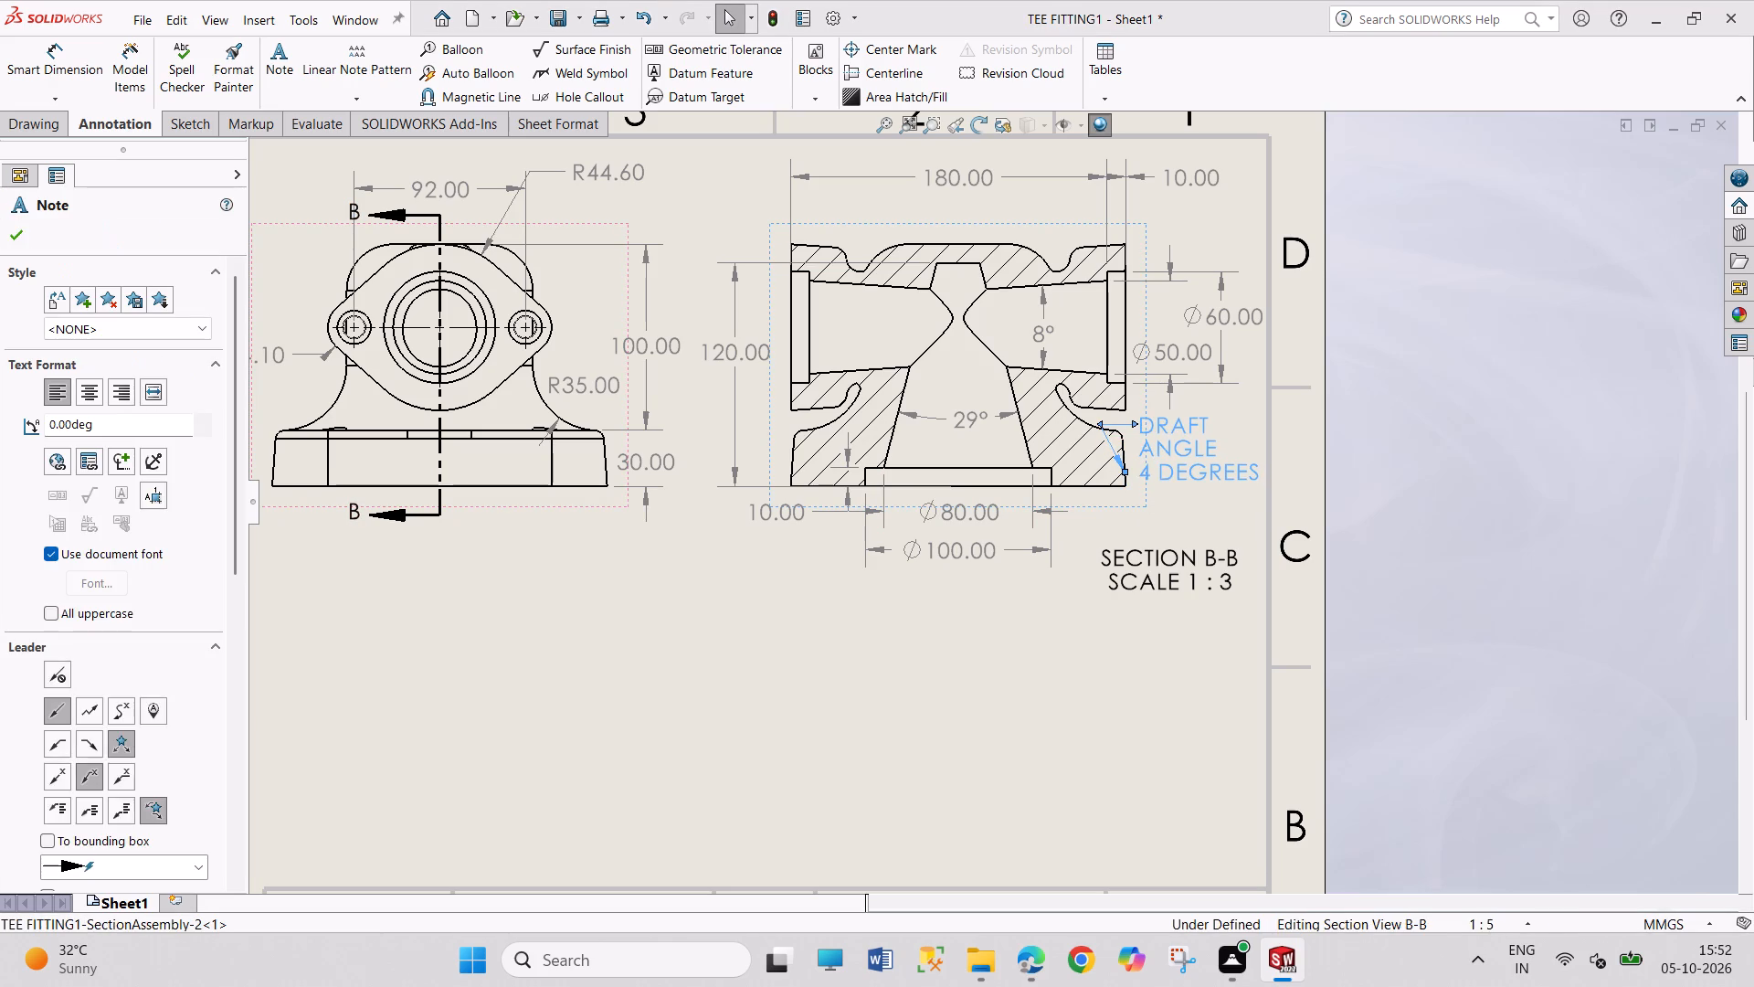
left_click_drag(1165, 445, 1163, 431)
left_click(1416, 570)
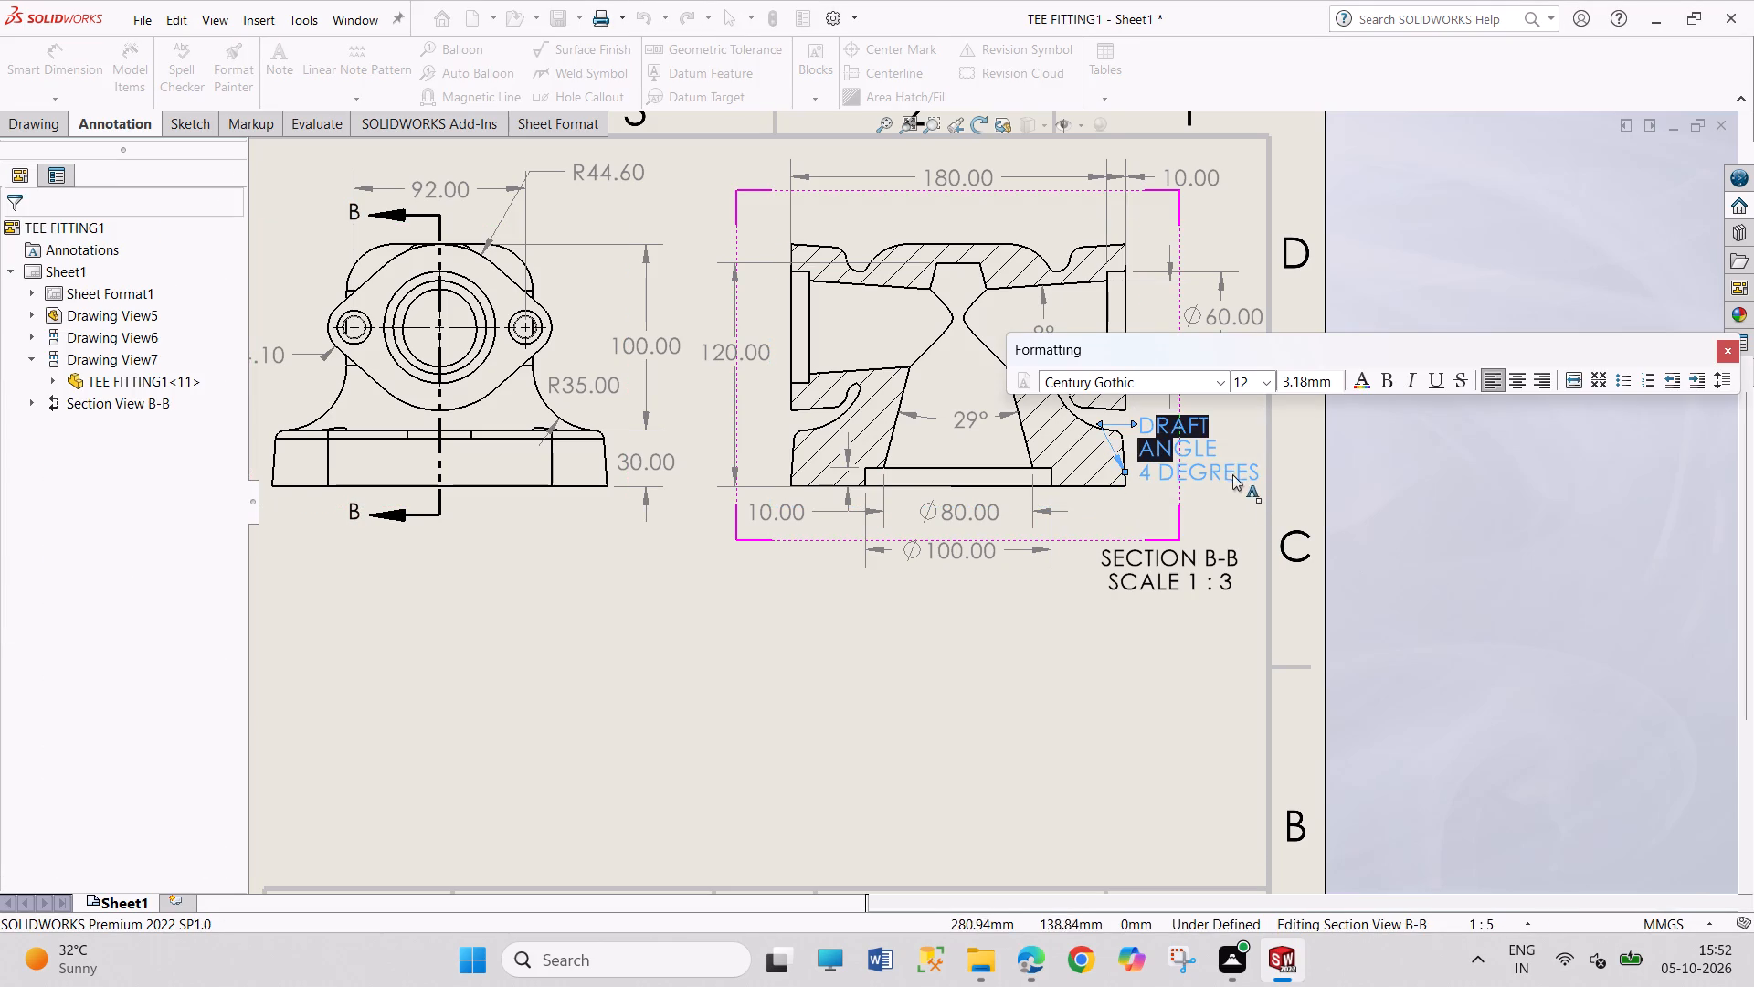
left_click_drag(1218, 470, 1220, 454)
left_click(1402, 563)
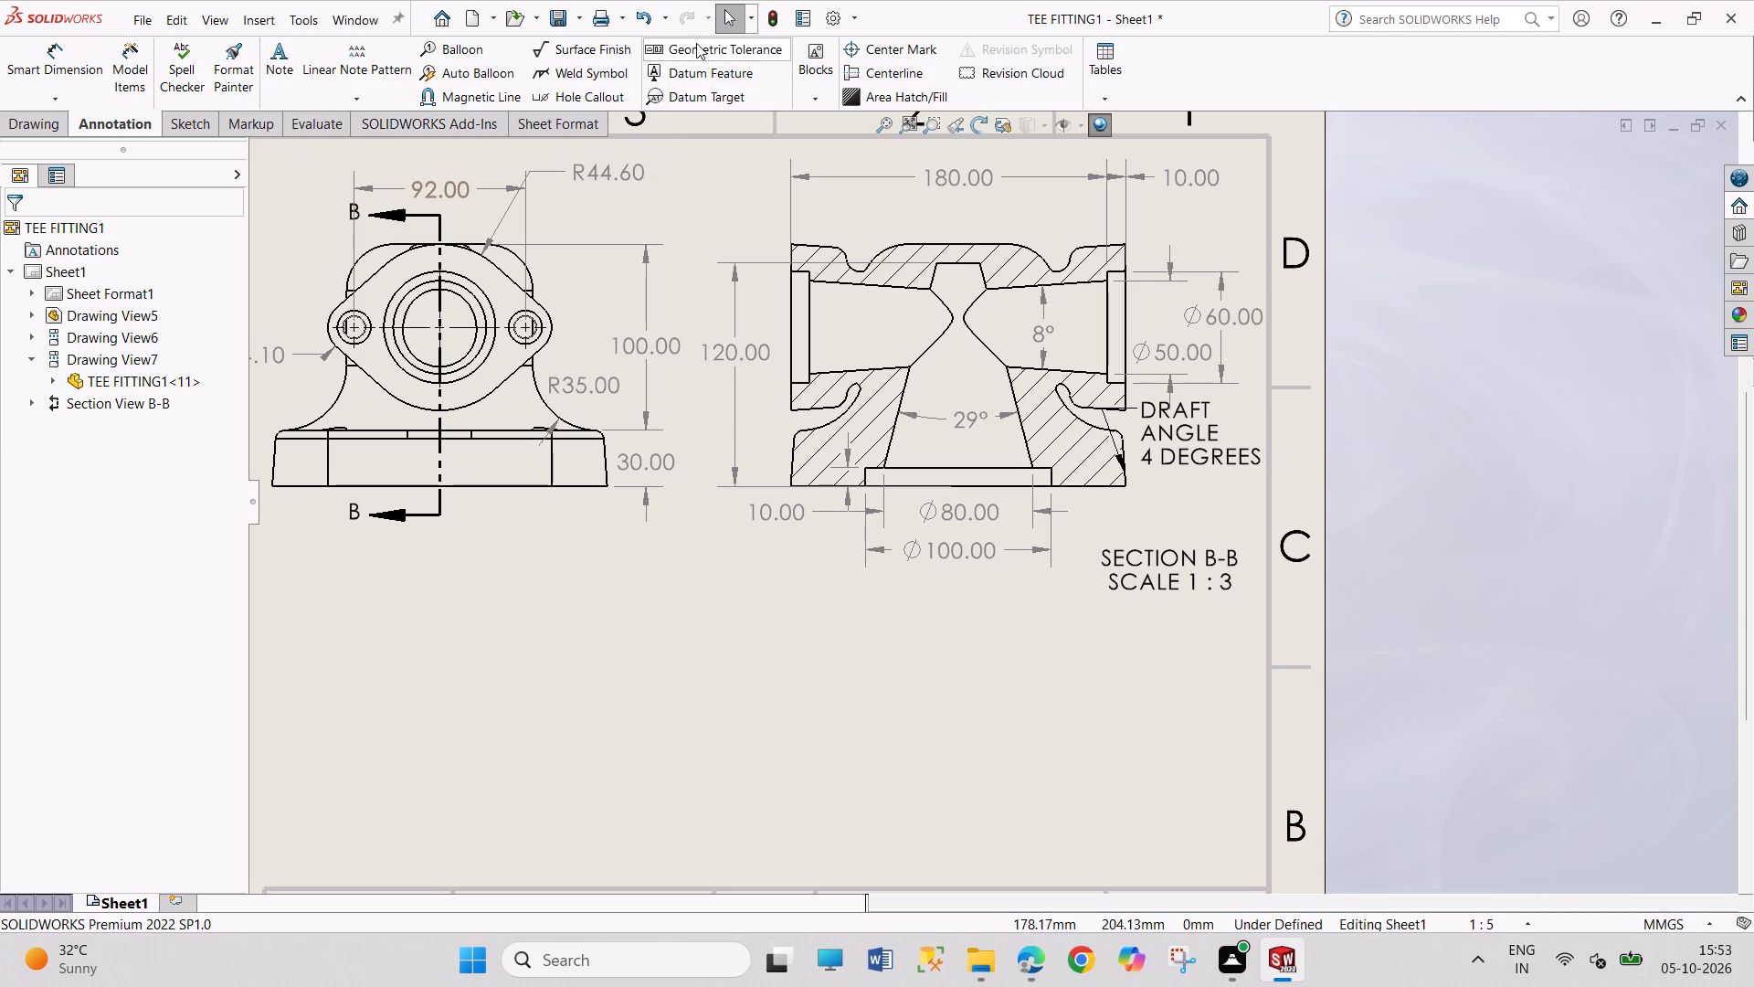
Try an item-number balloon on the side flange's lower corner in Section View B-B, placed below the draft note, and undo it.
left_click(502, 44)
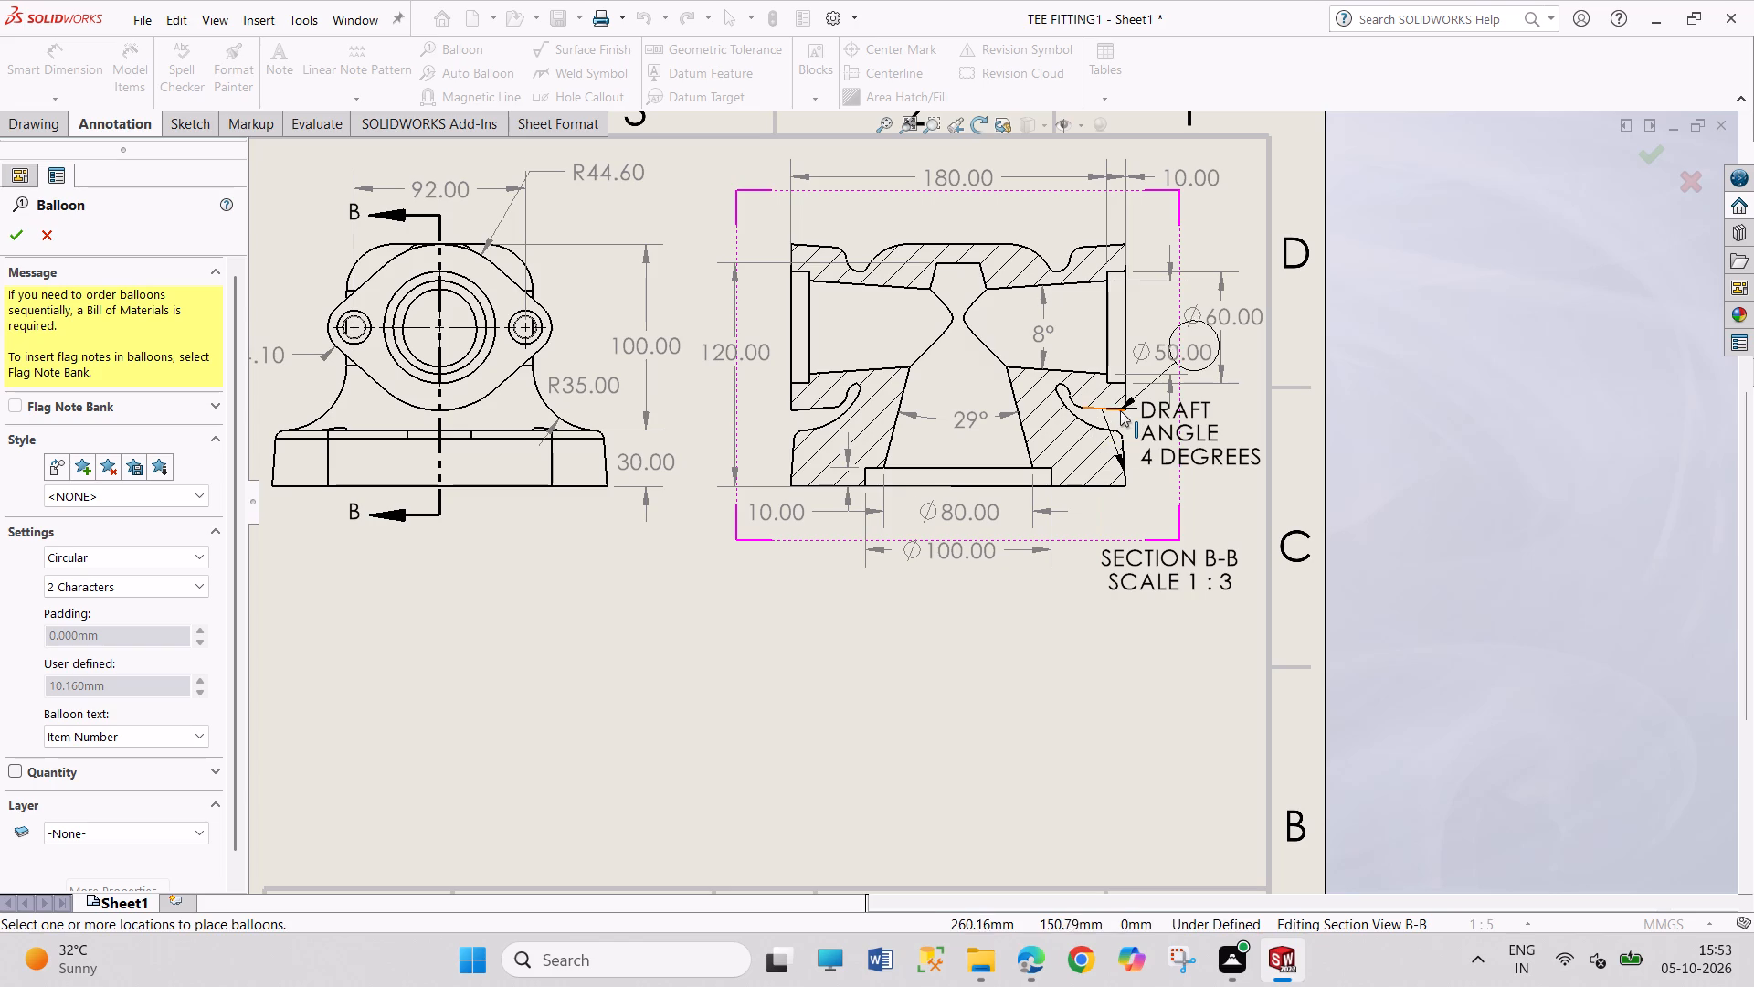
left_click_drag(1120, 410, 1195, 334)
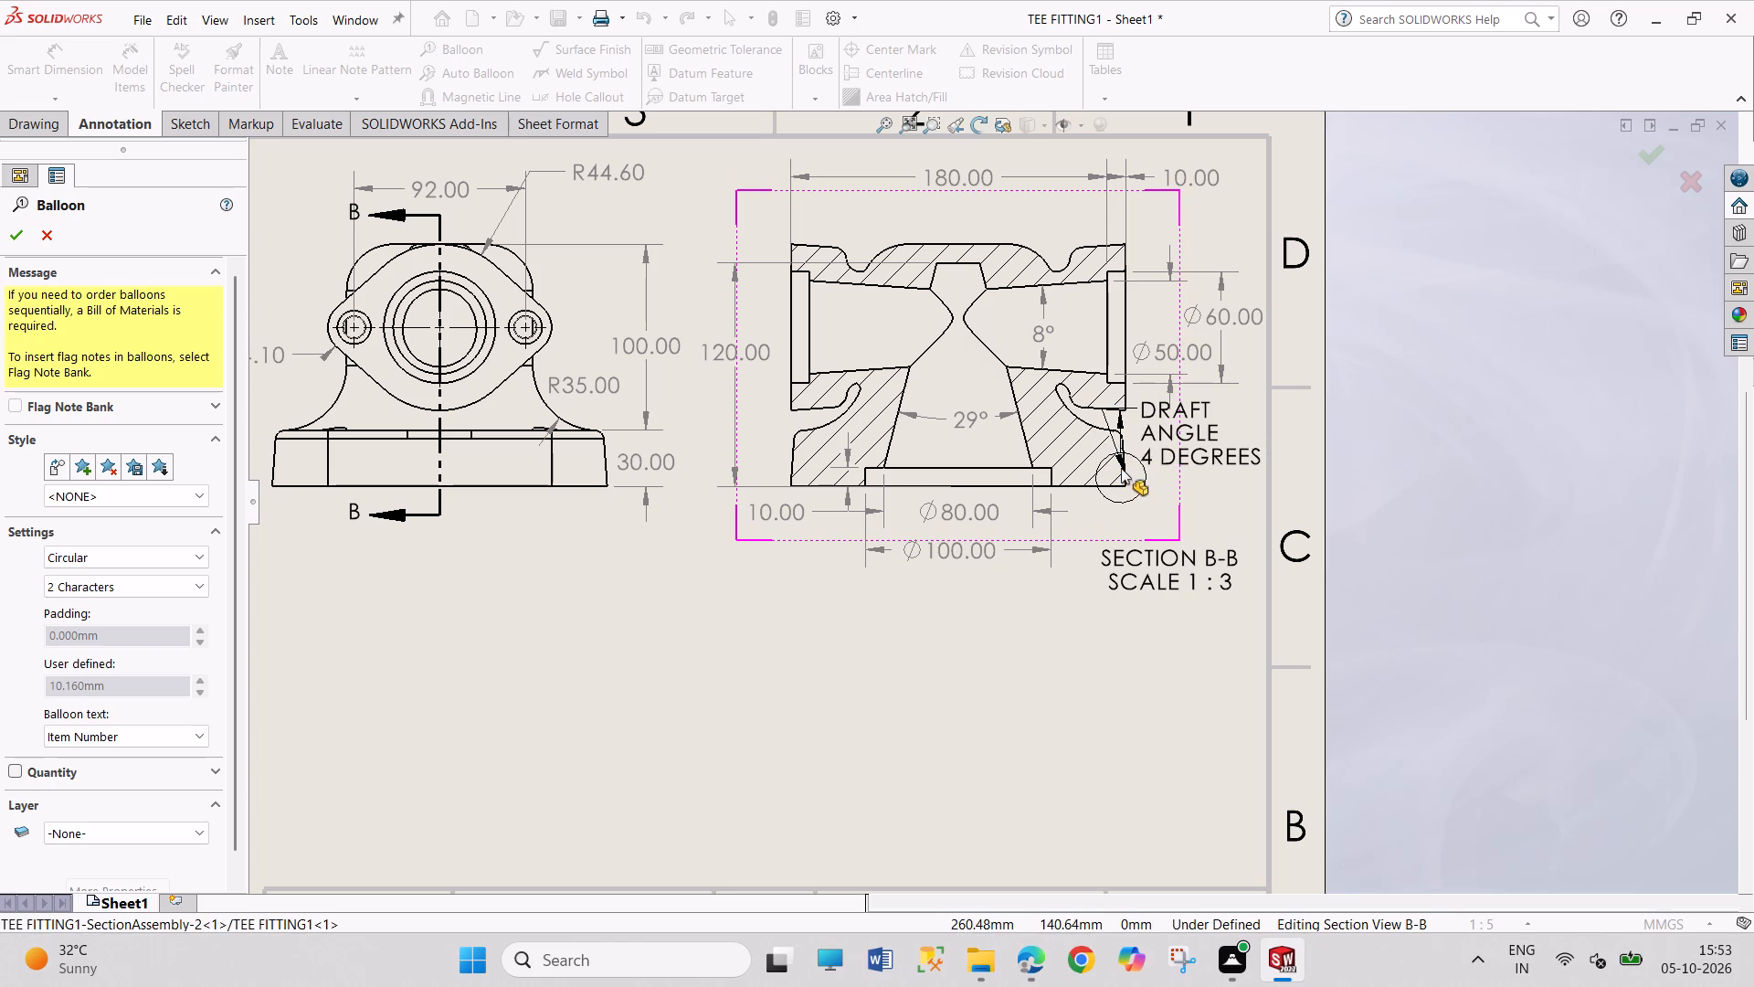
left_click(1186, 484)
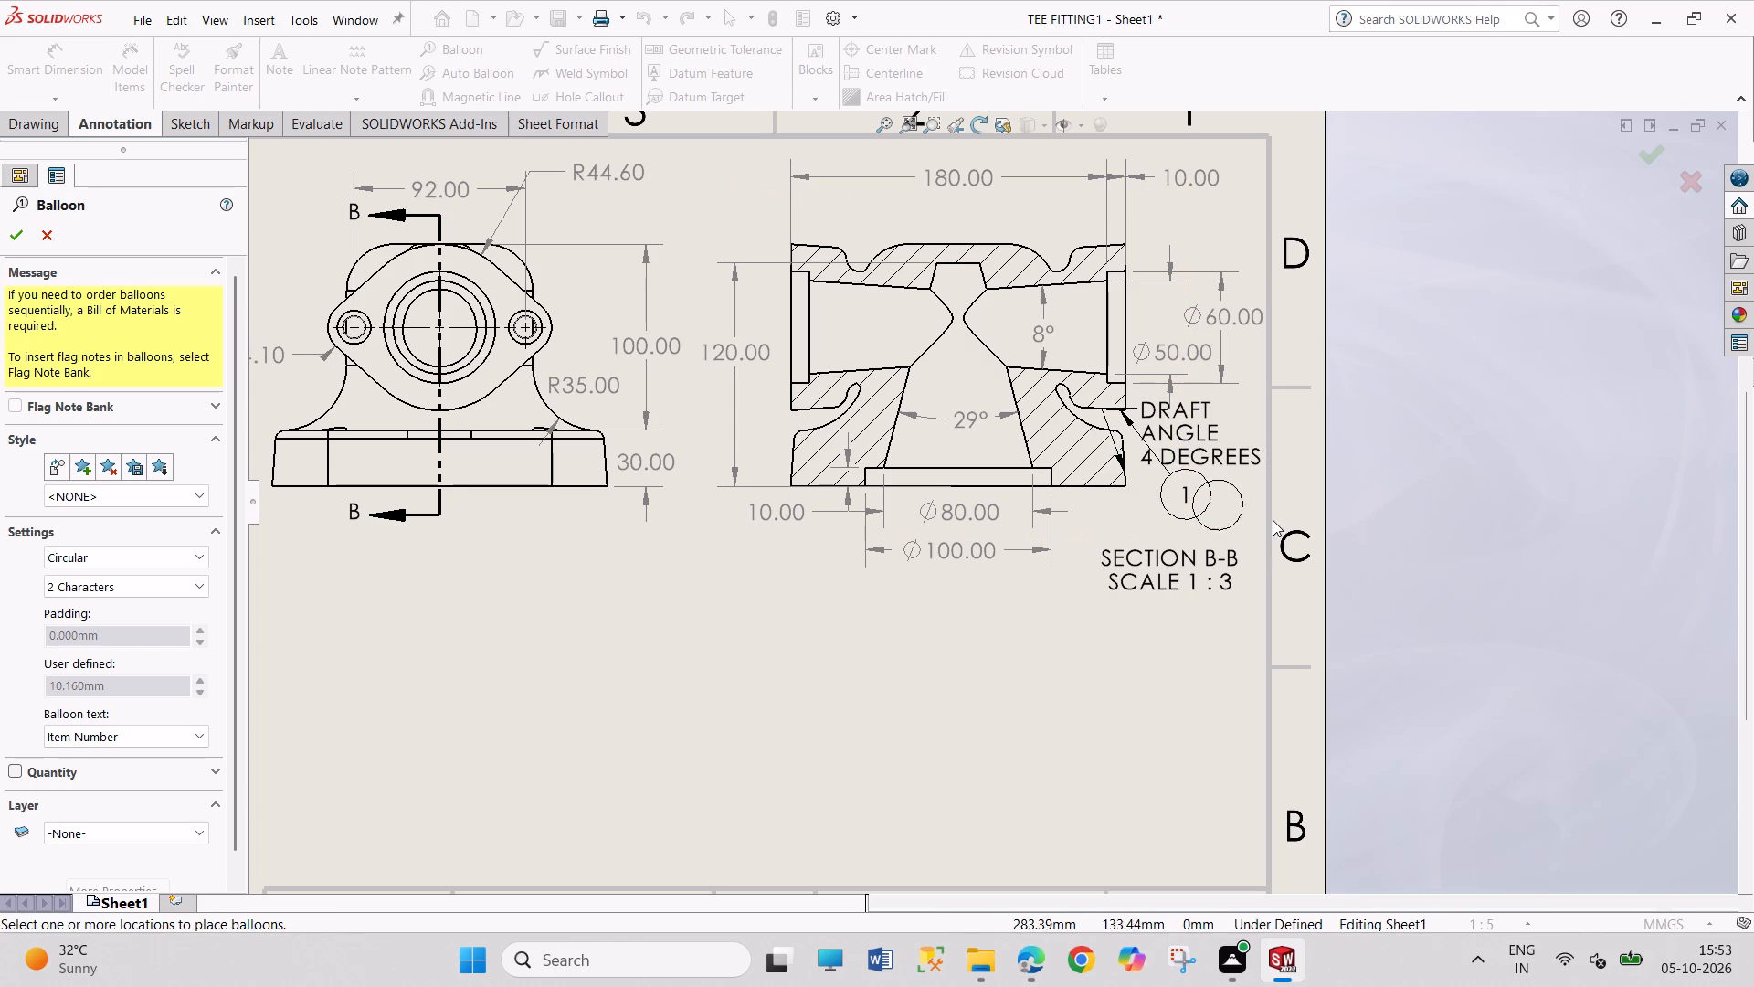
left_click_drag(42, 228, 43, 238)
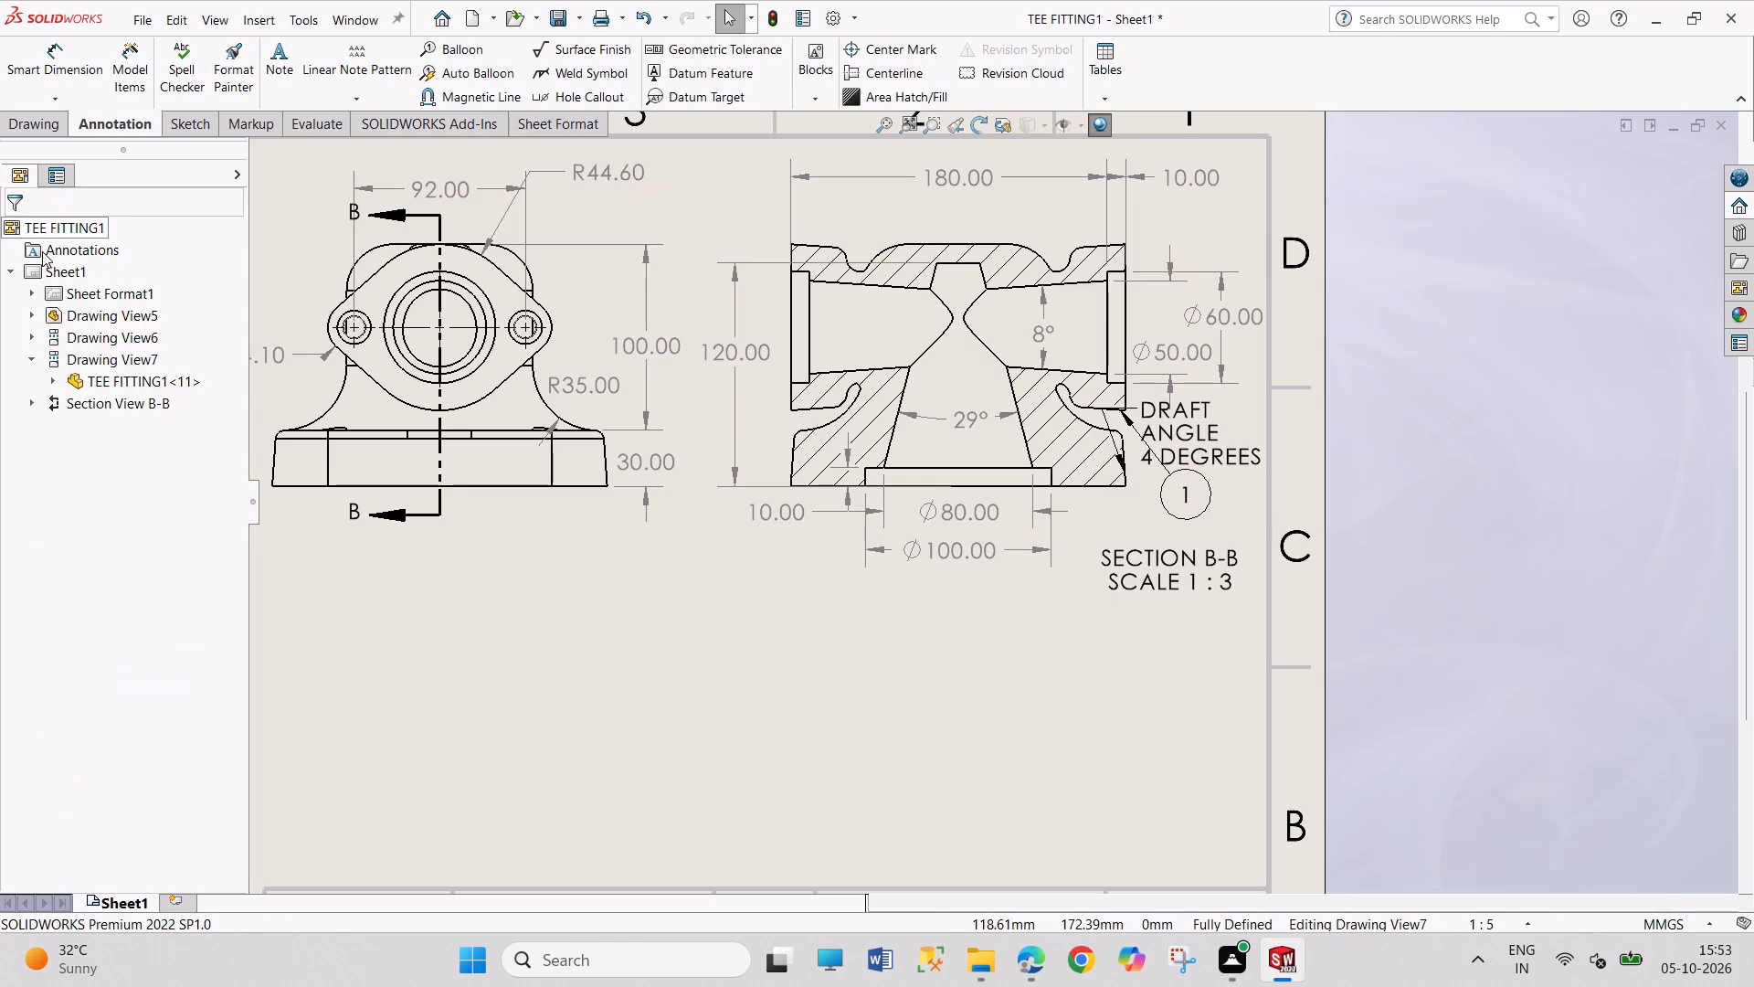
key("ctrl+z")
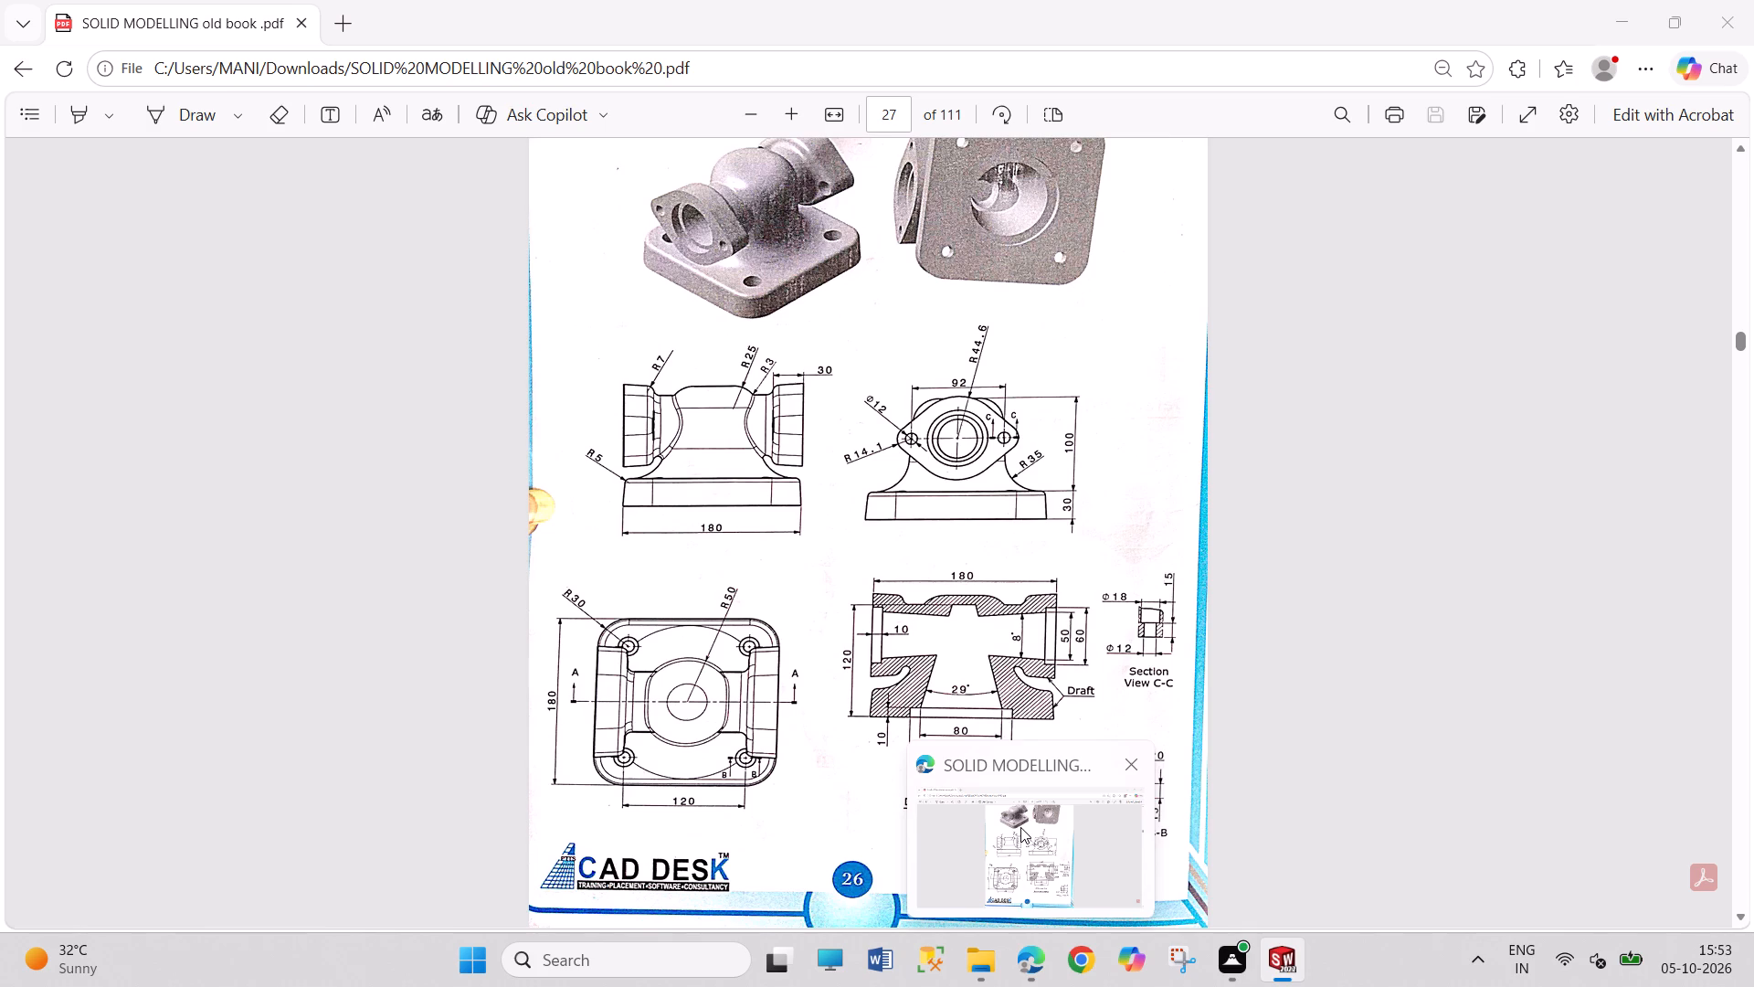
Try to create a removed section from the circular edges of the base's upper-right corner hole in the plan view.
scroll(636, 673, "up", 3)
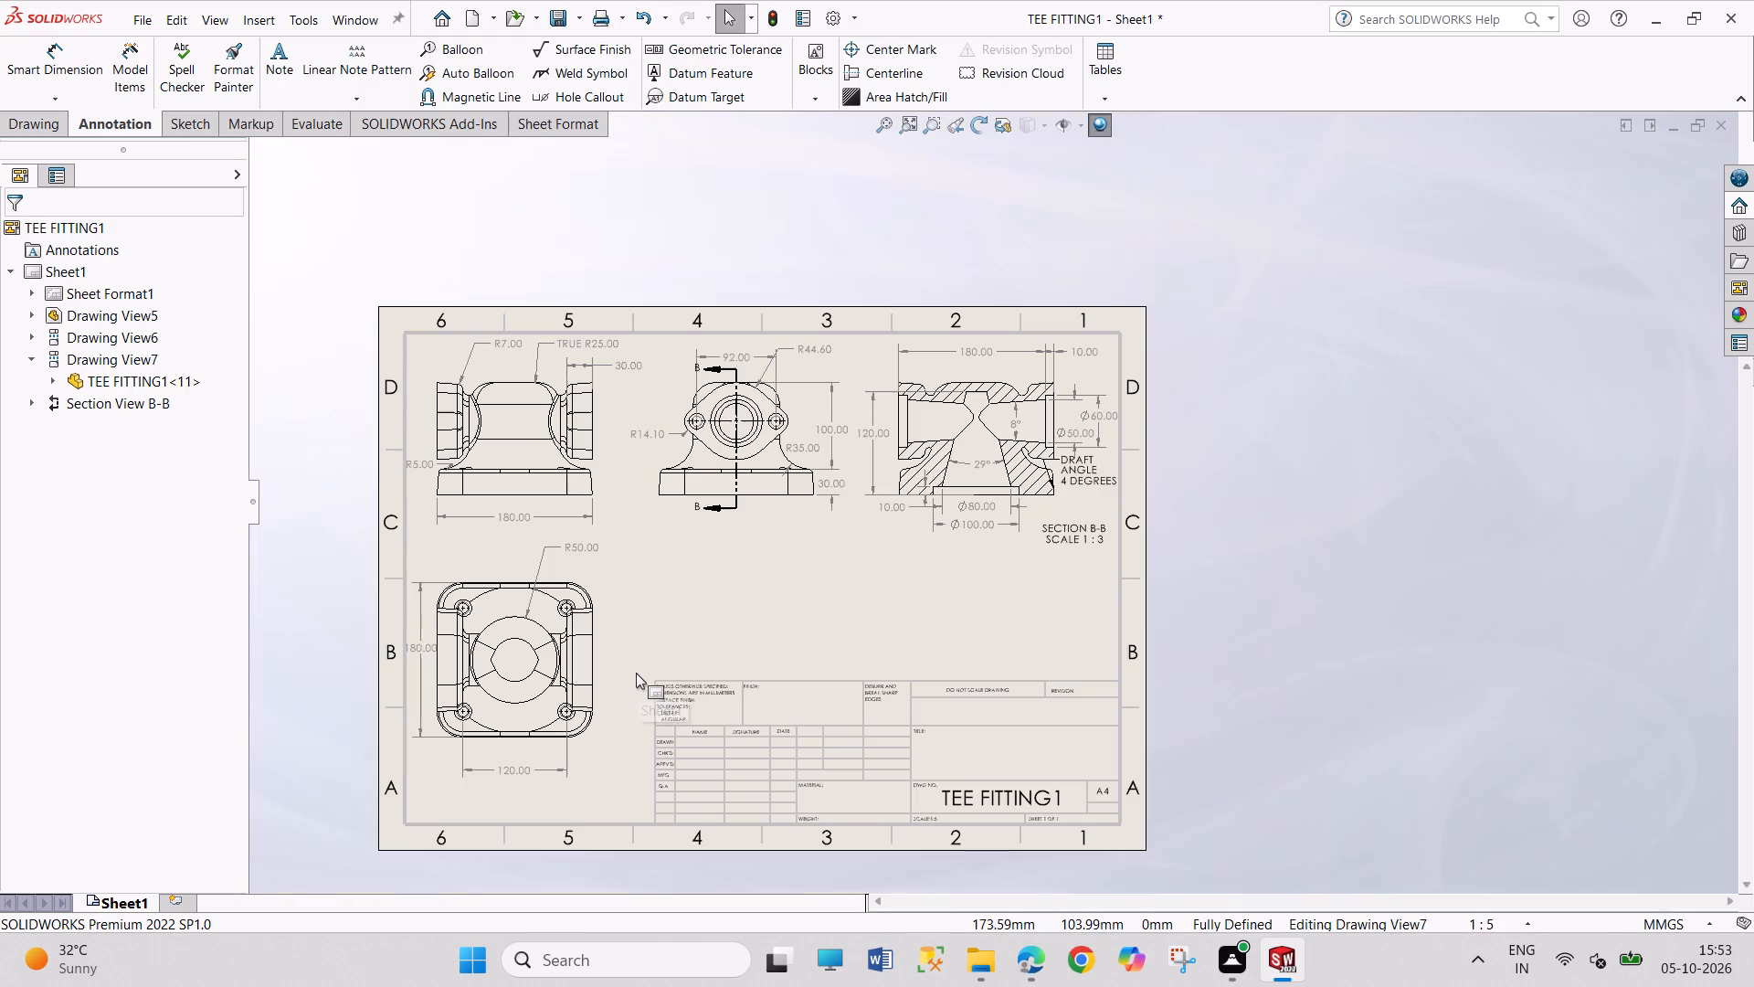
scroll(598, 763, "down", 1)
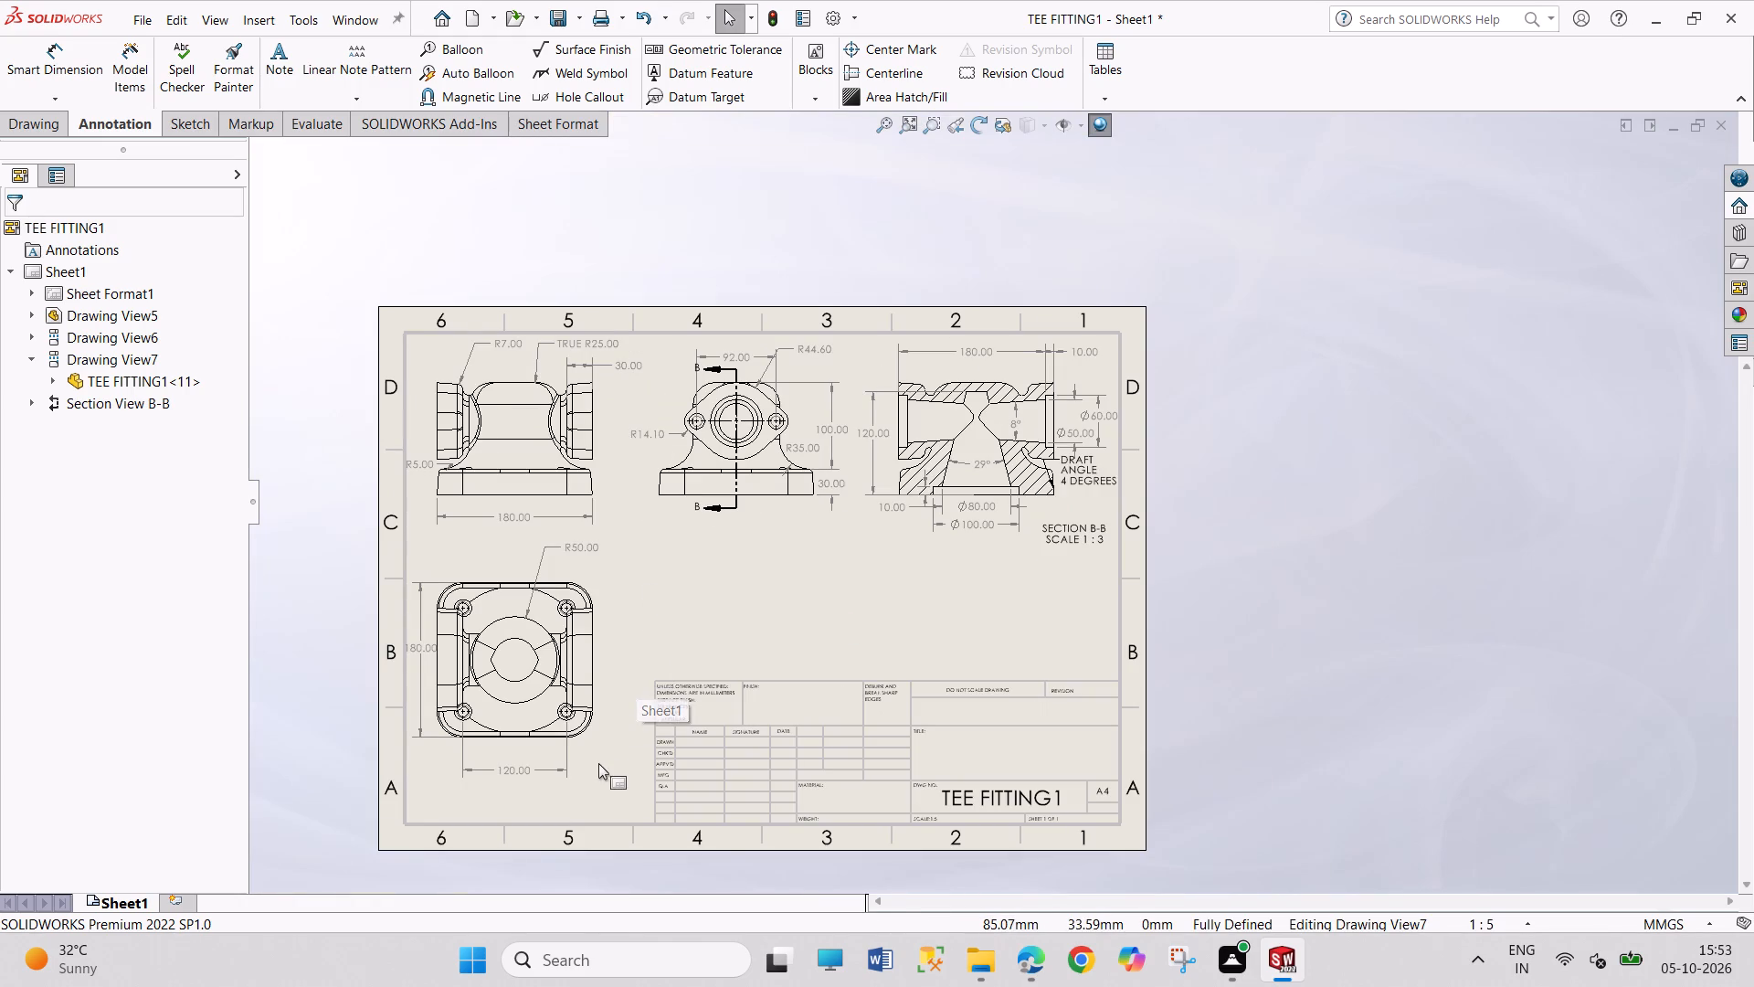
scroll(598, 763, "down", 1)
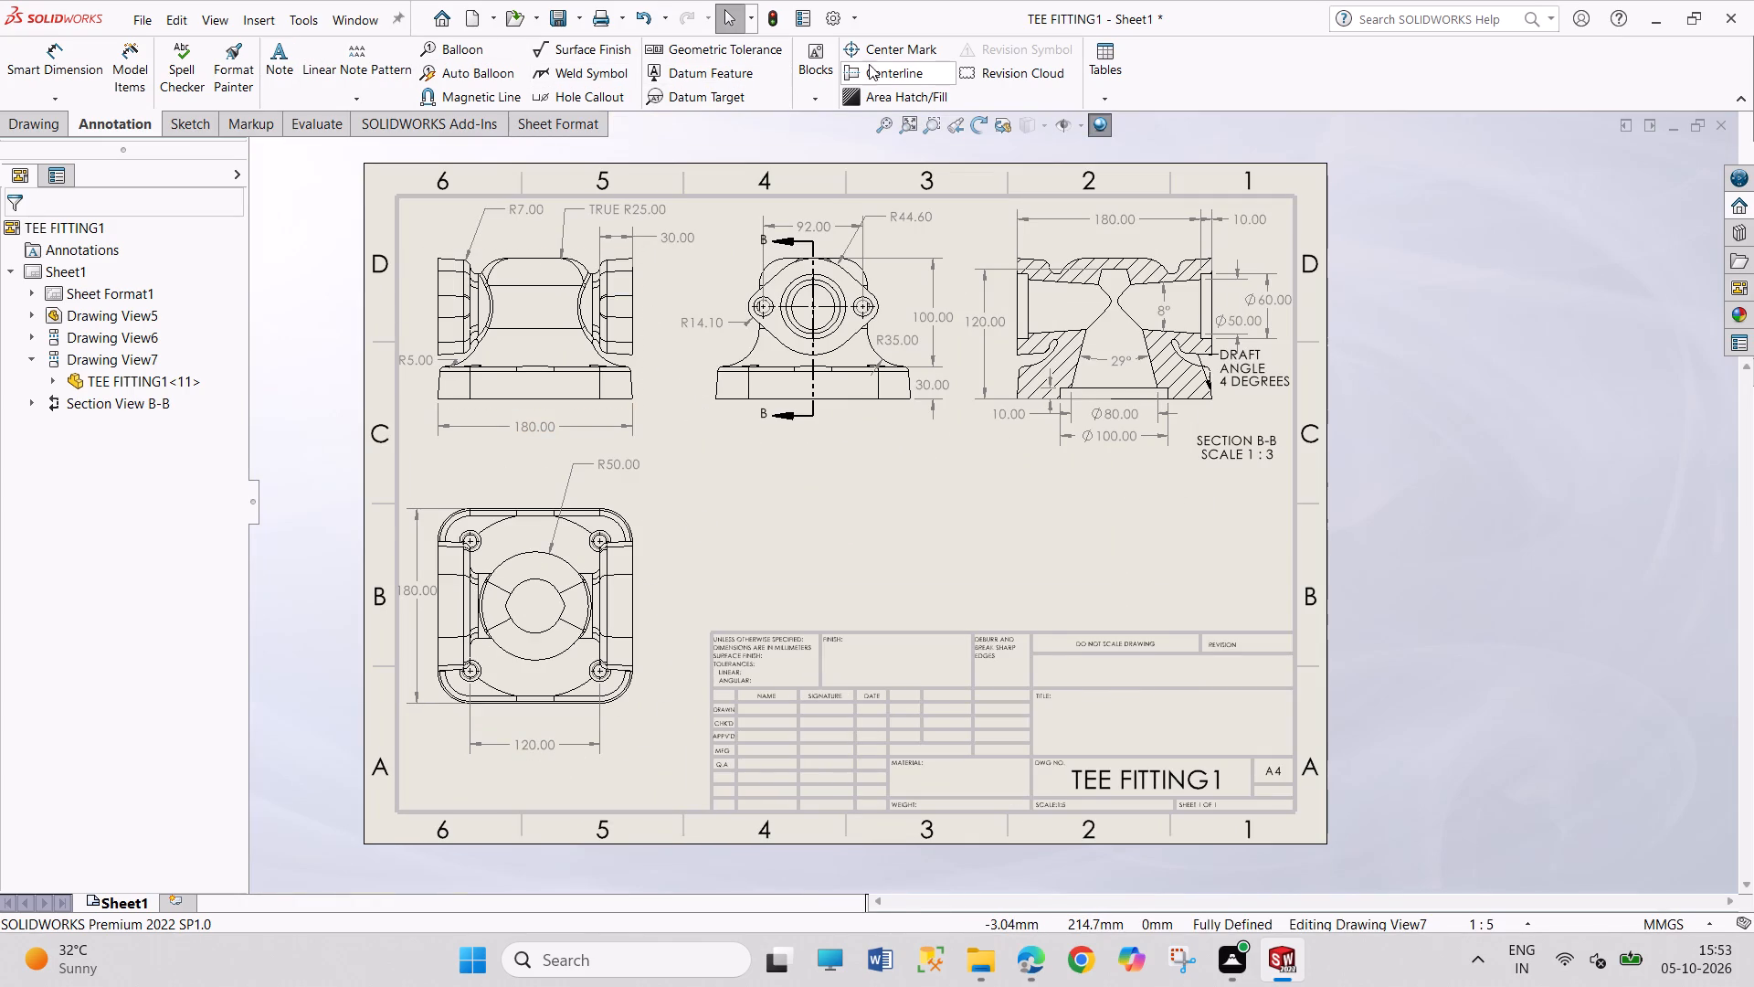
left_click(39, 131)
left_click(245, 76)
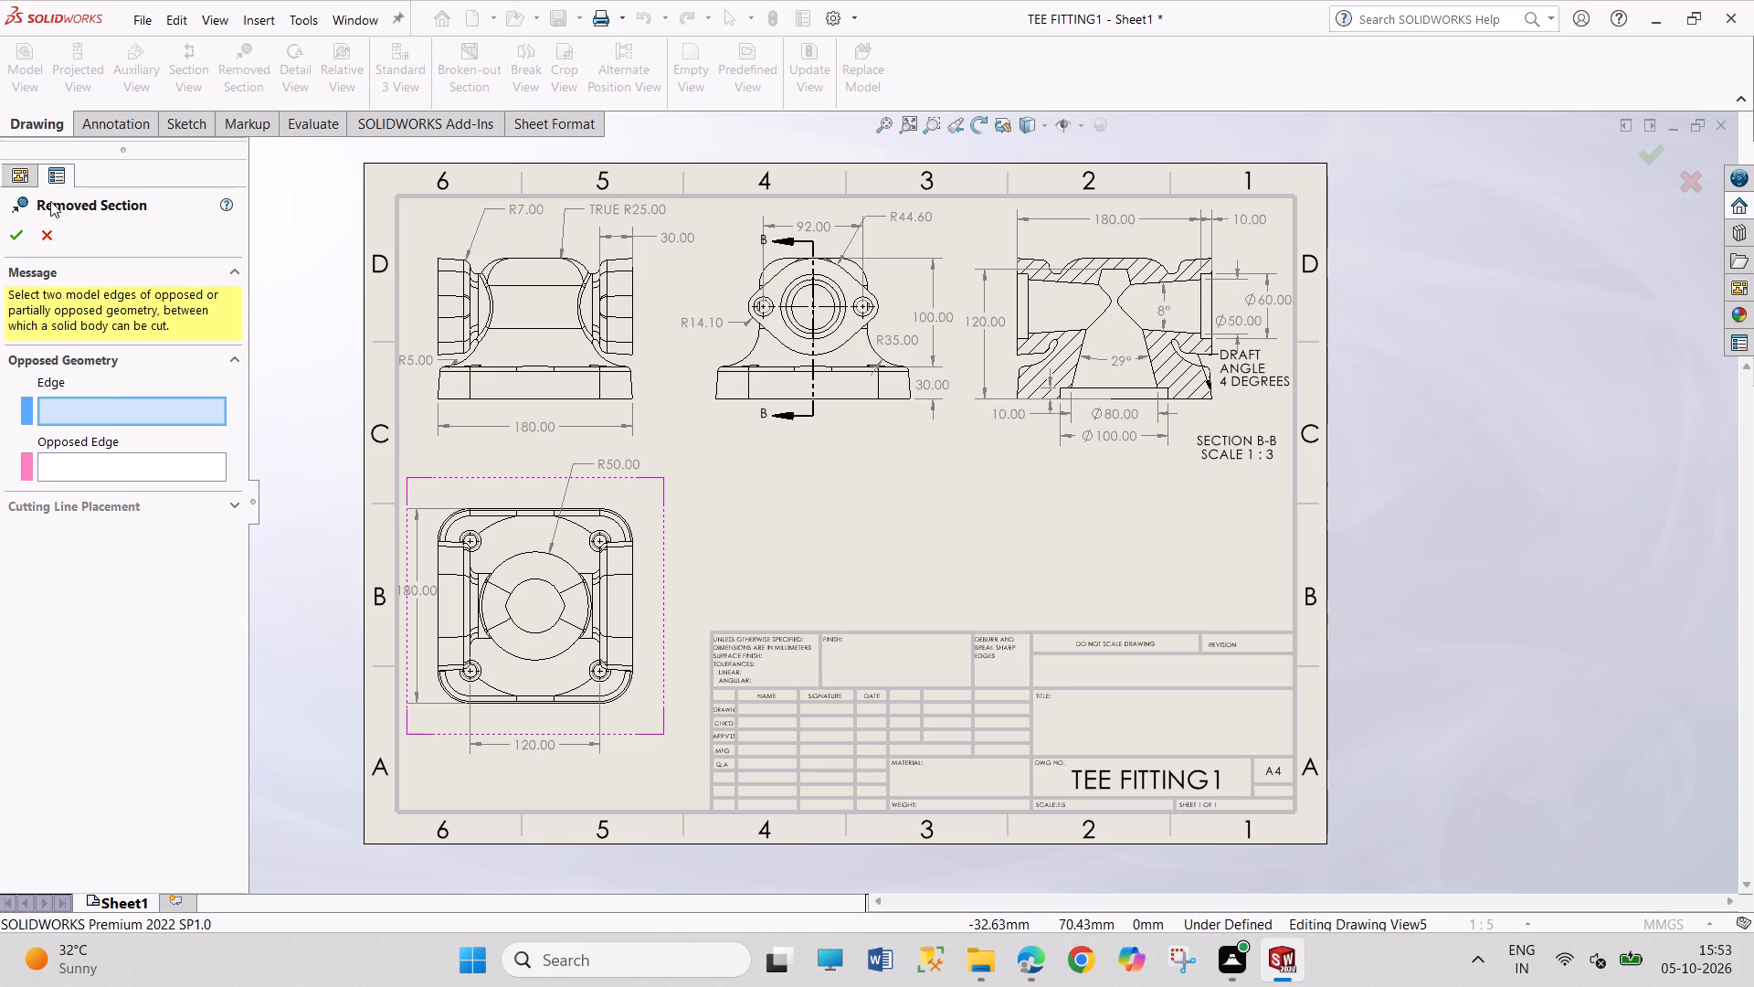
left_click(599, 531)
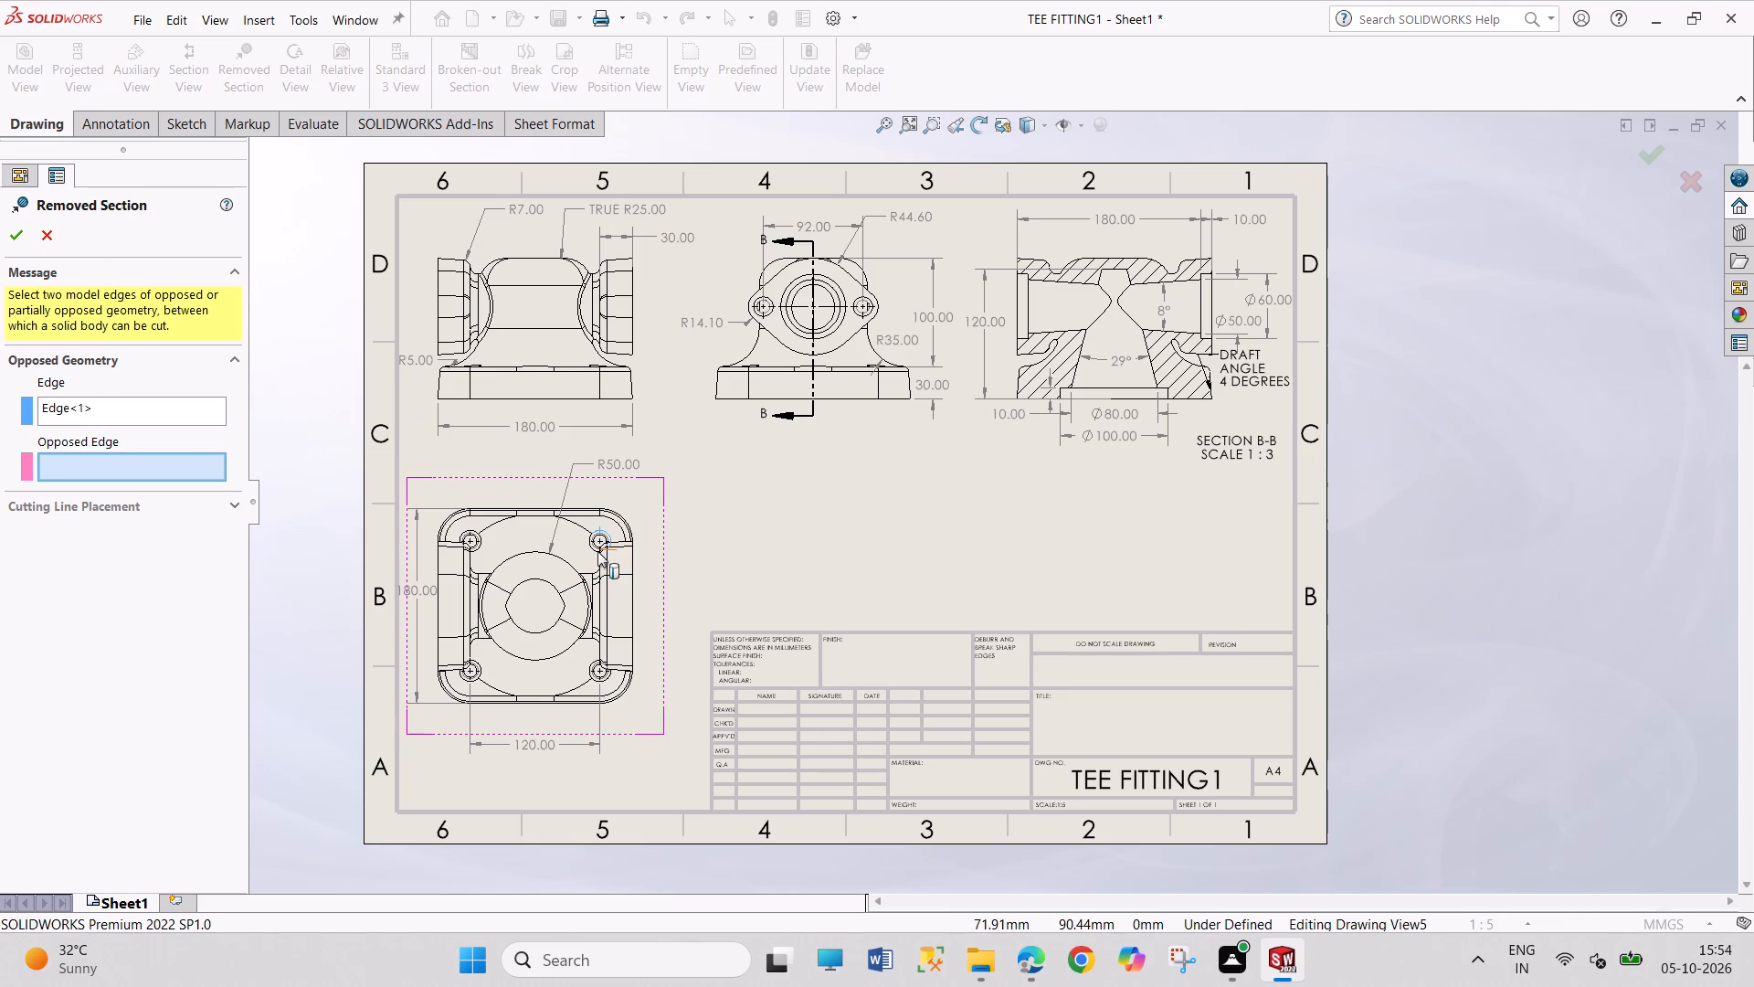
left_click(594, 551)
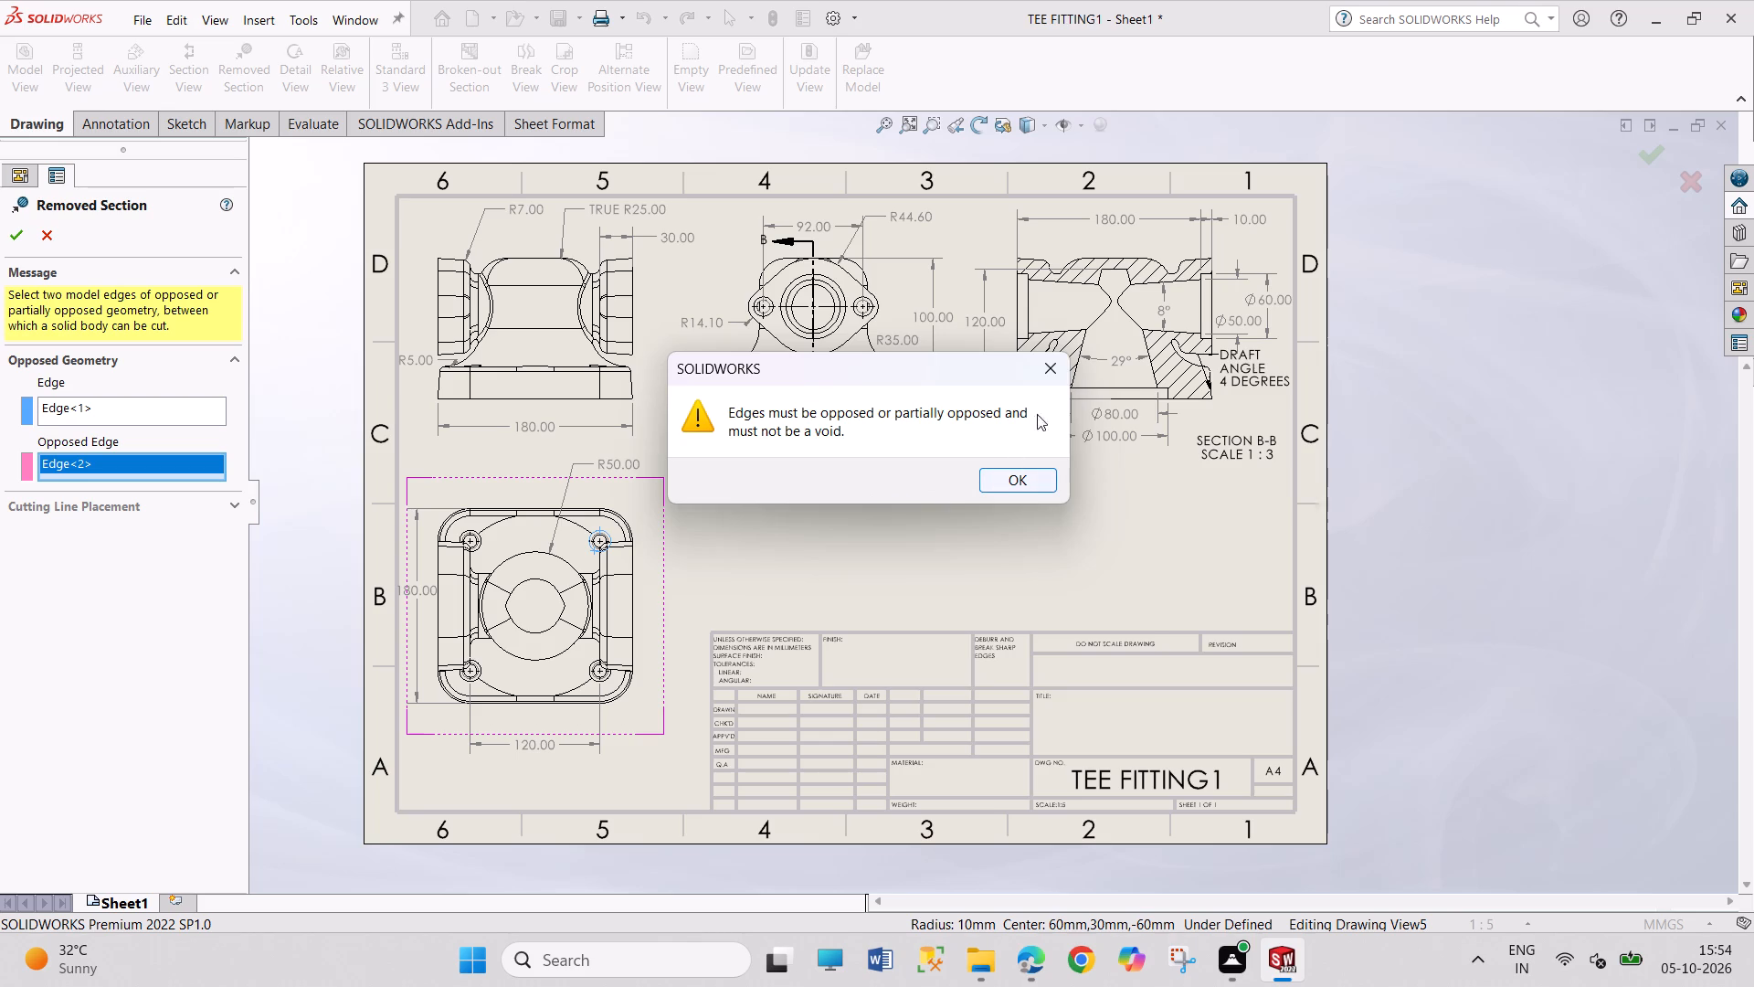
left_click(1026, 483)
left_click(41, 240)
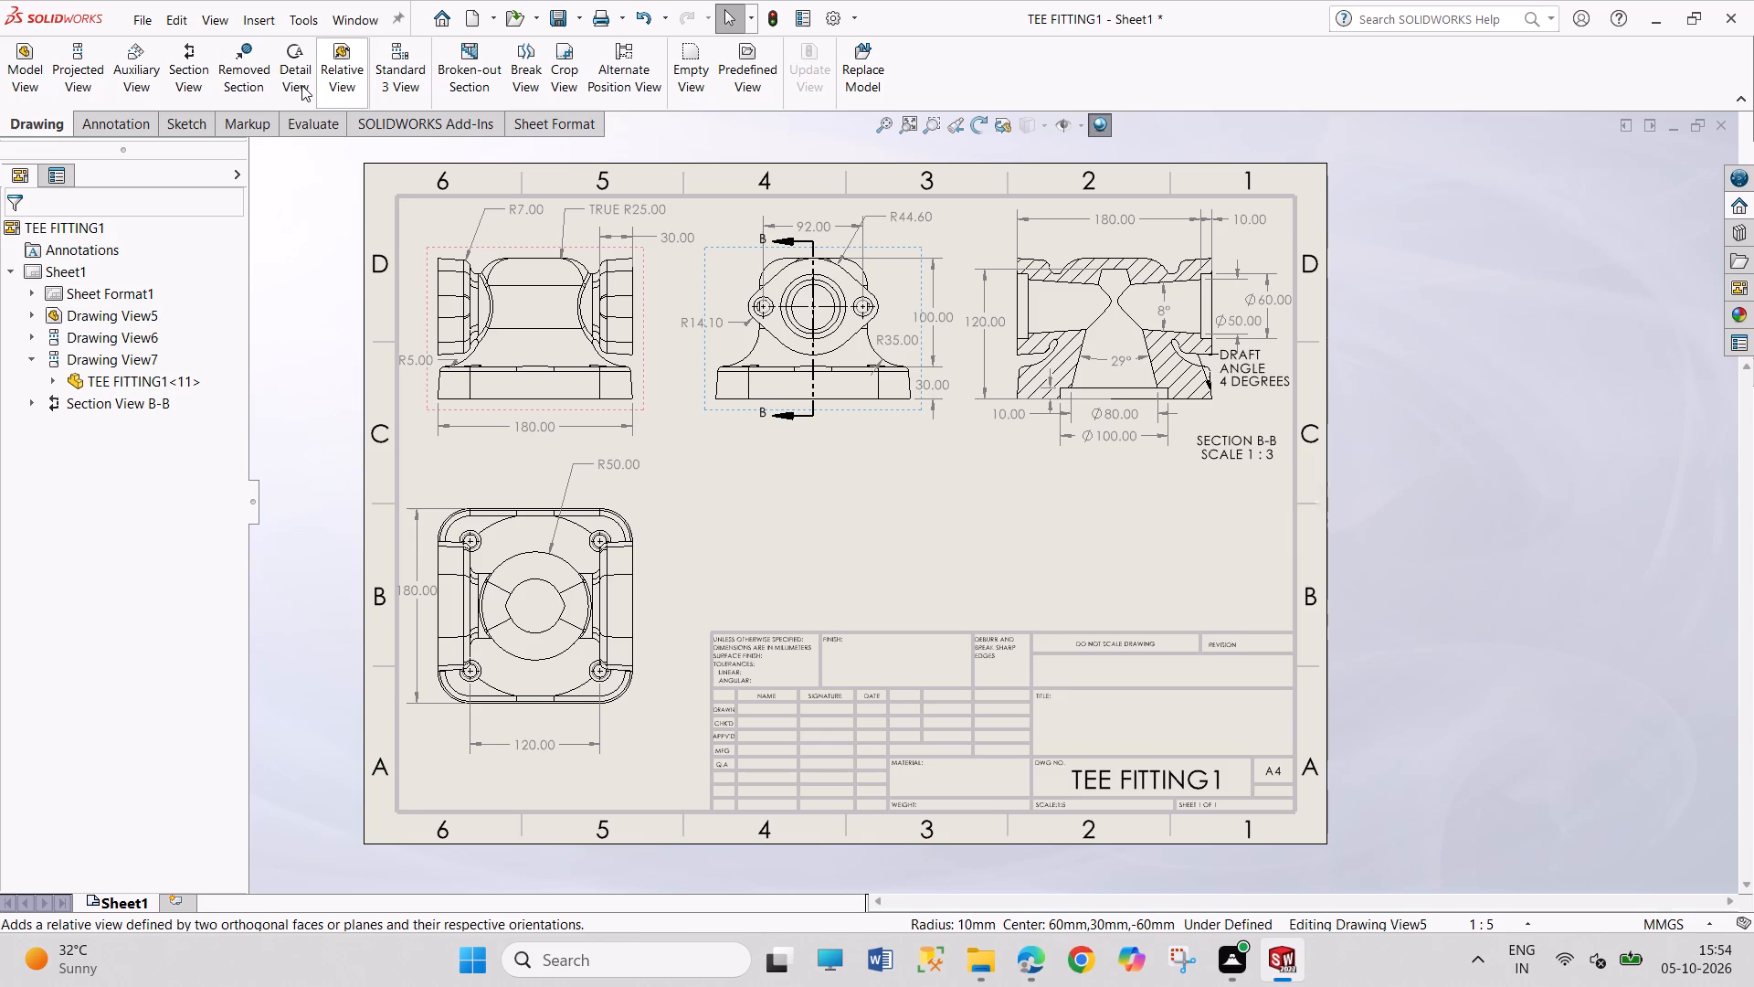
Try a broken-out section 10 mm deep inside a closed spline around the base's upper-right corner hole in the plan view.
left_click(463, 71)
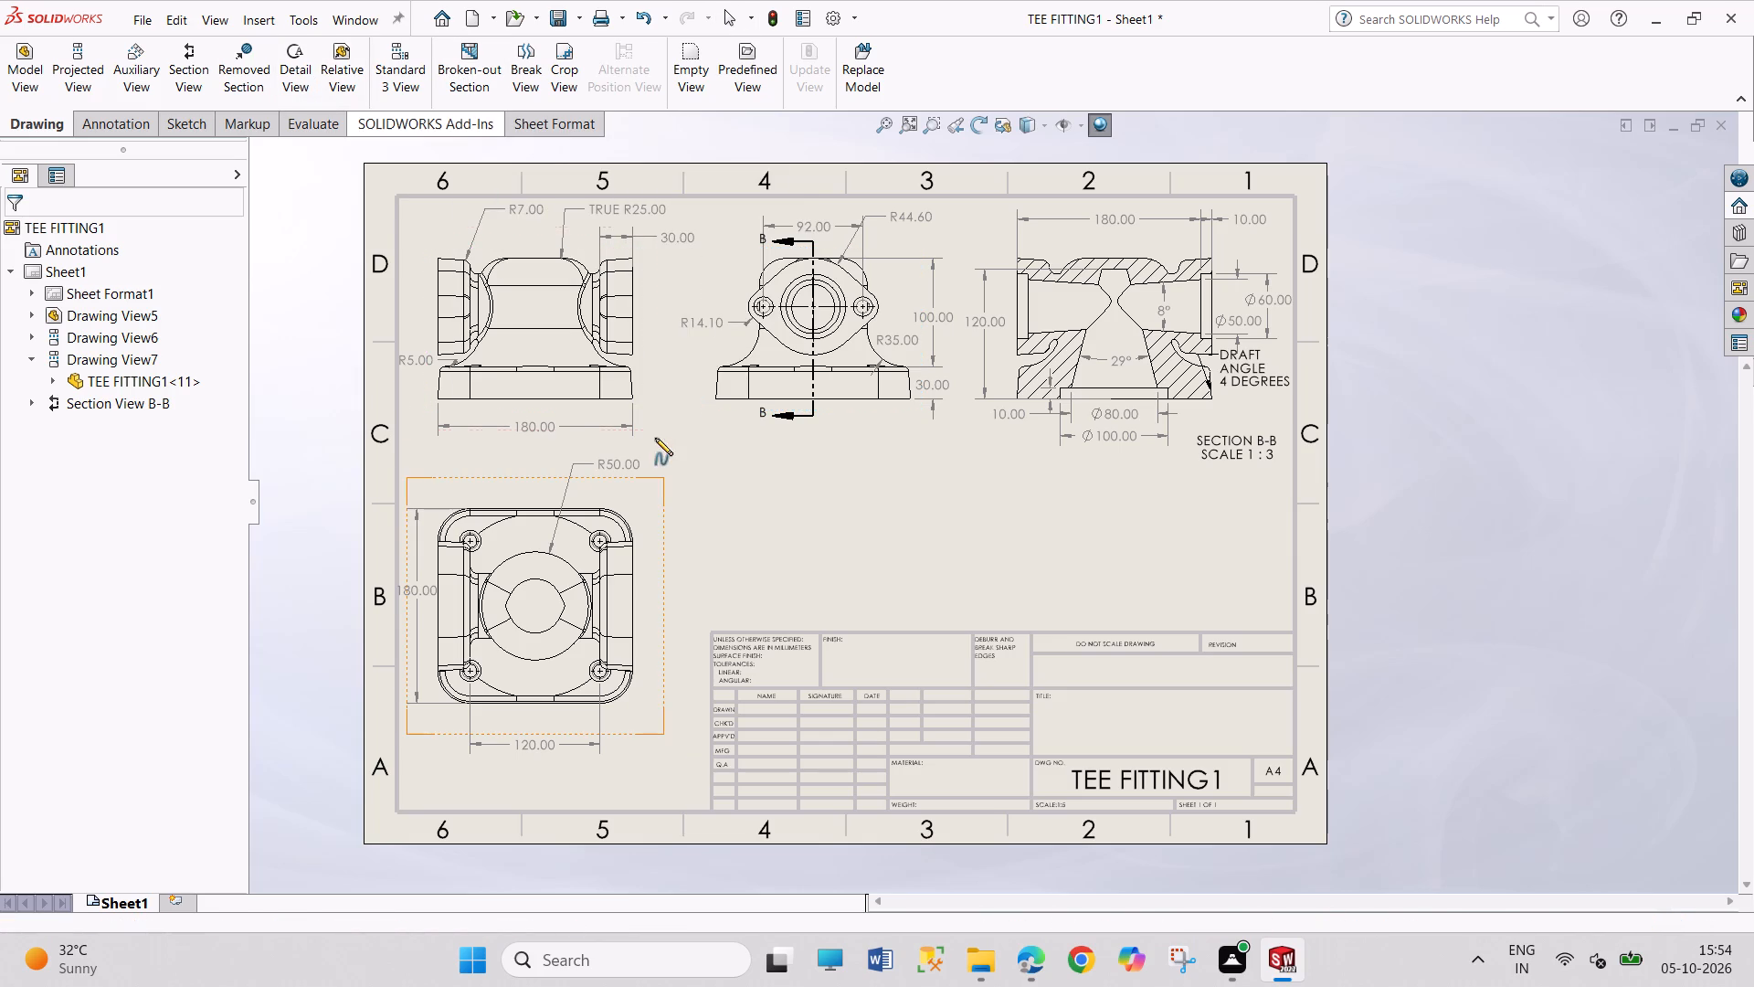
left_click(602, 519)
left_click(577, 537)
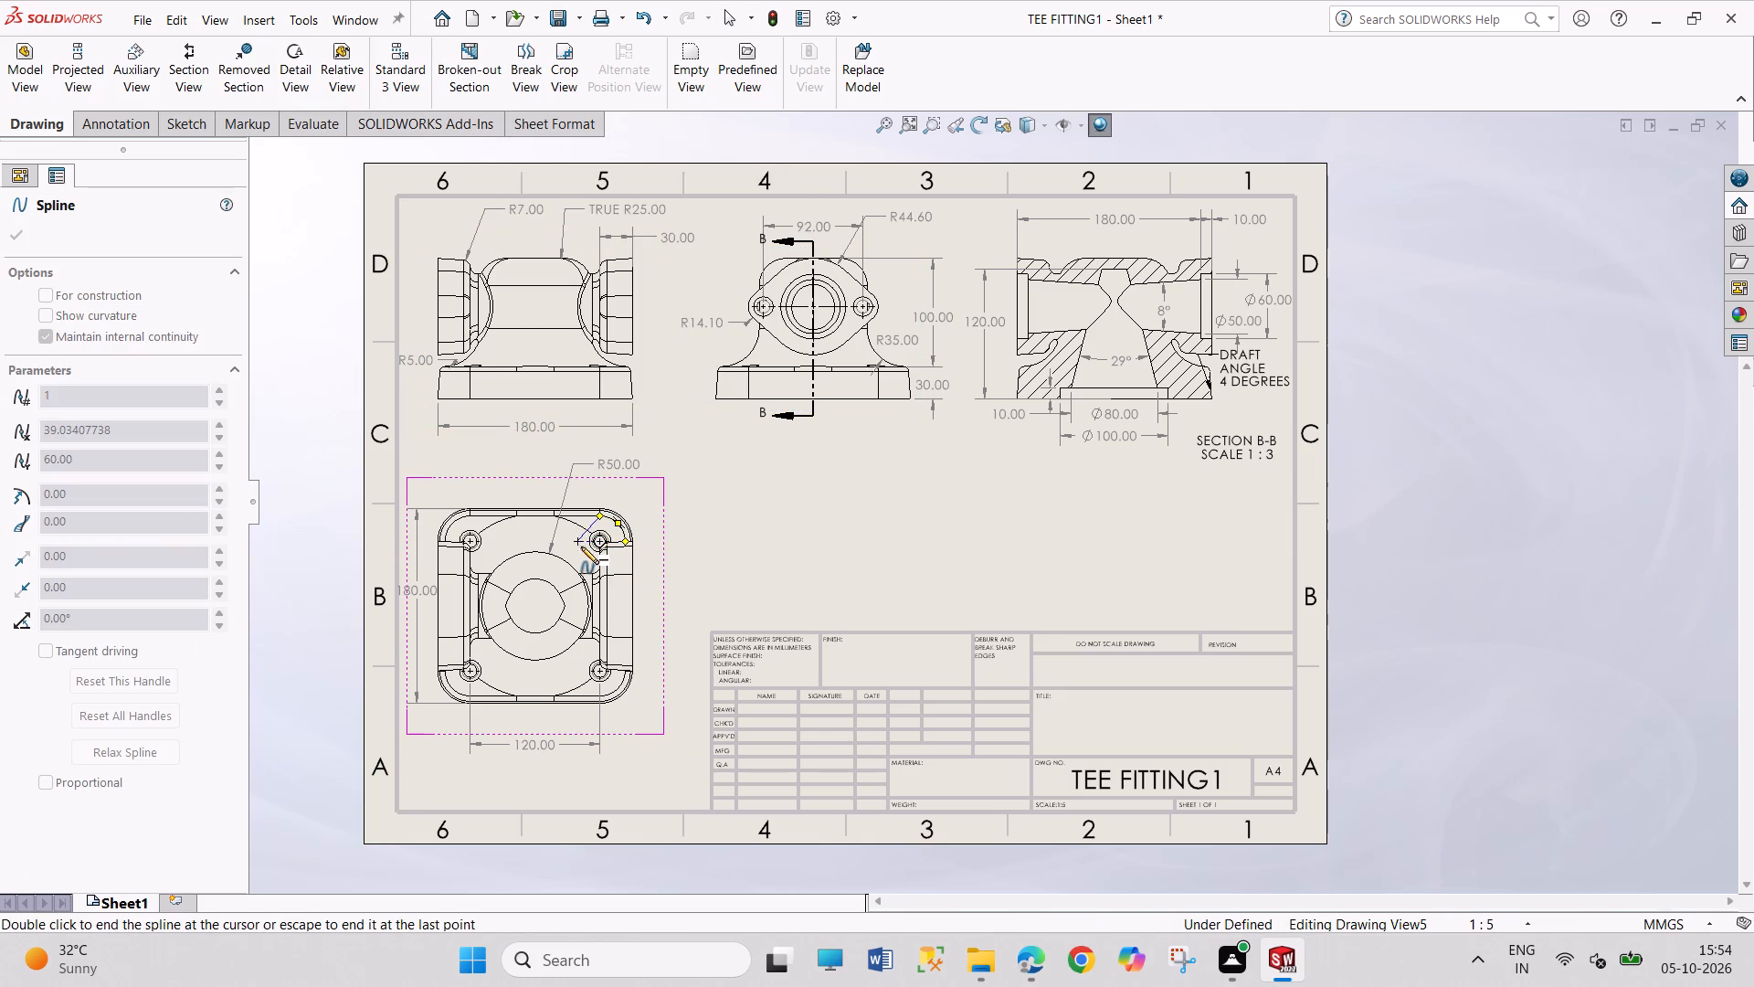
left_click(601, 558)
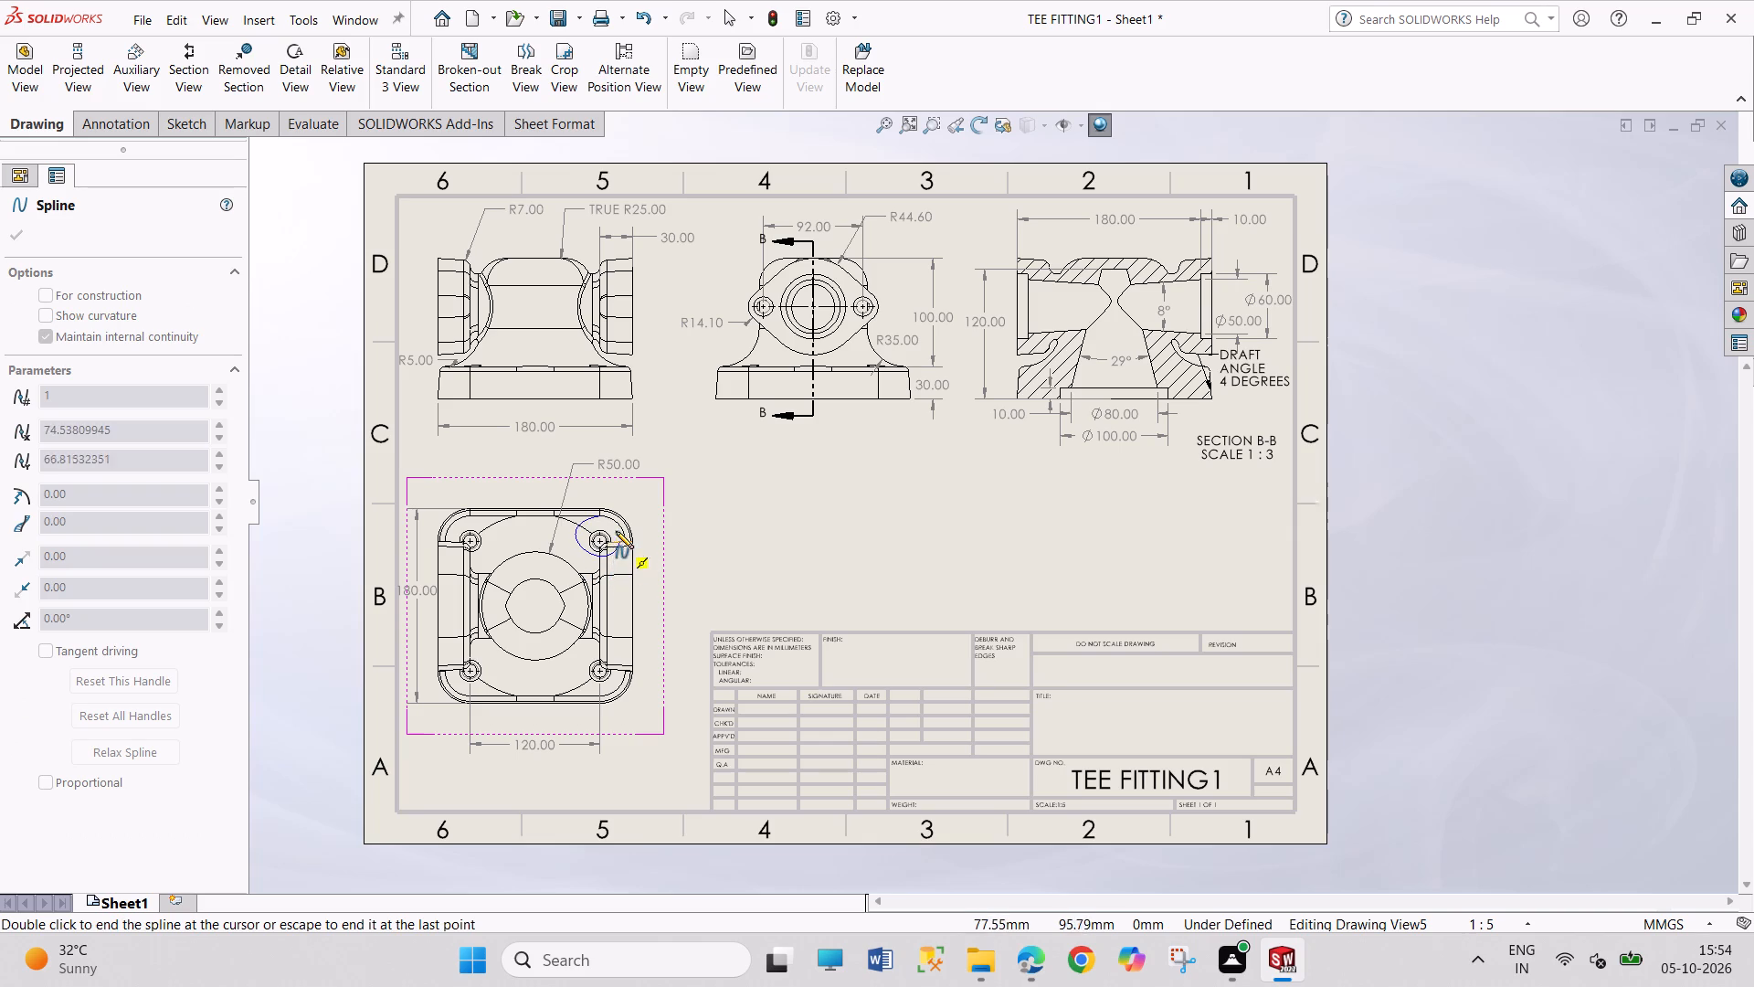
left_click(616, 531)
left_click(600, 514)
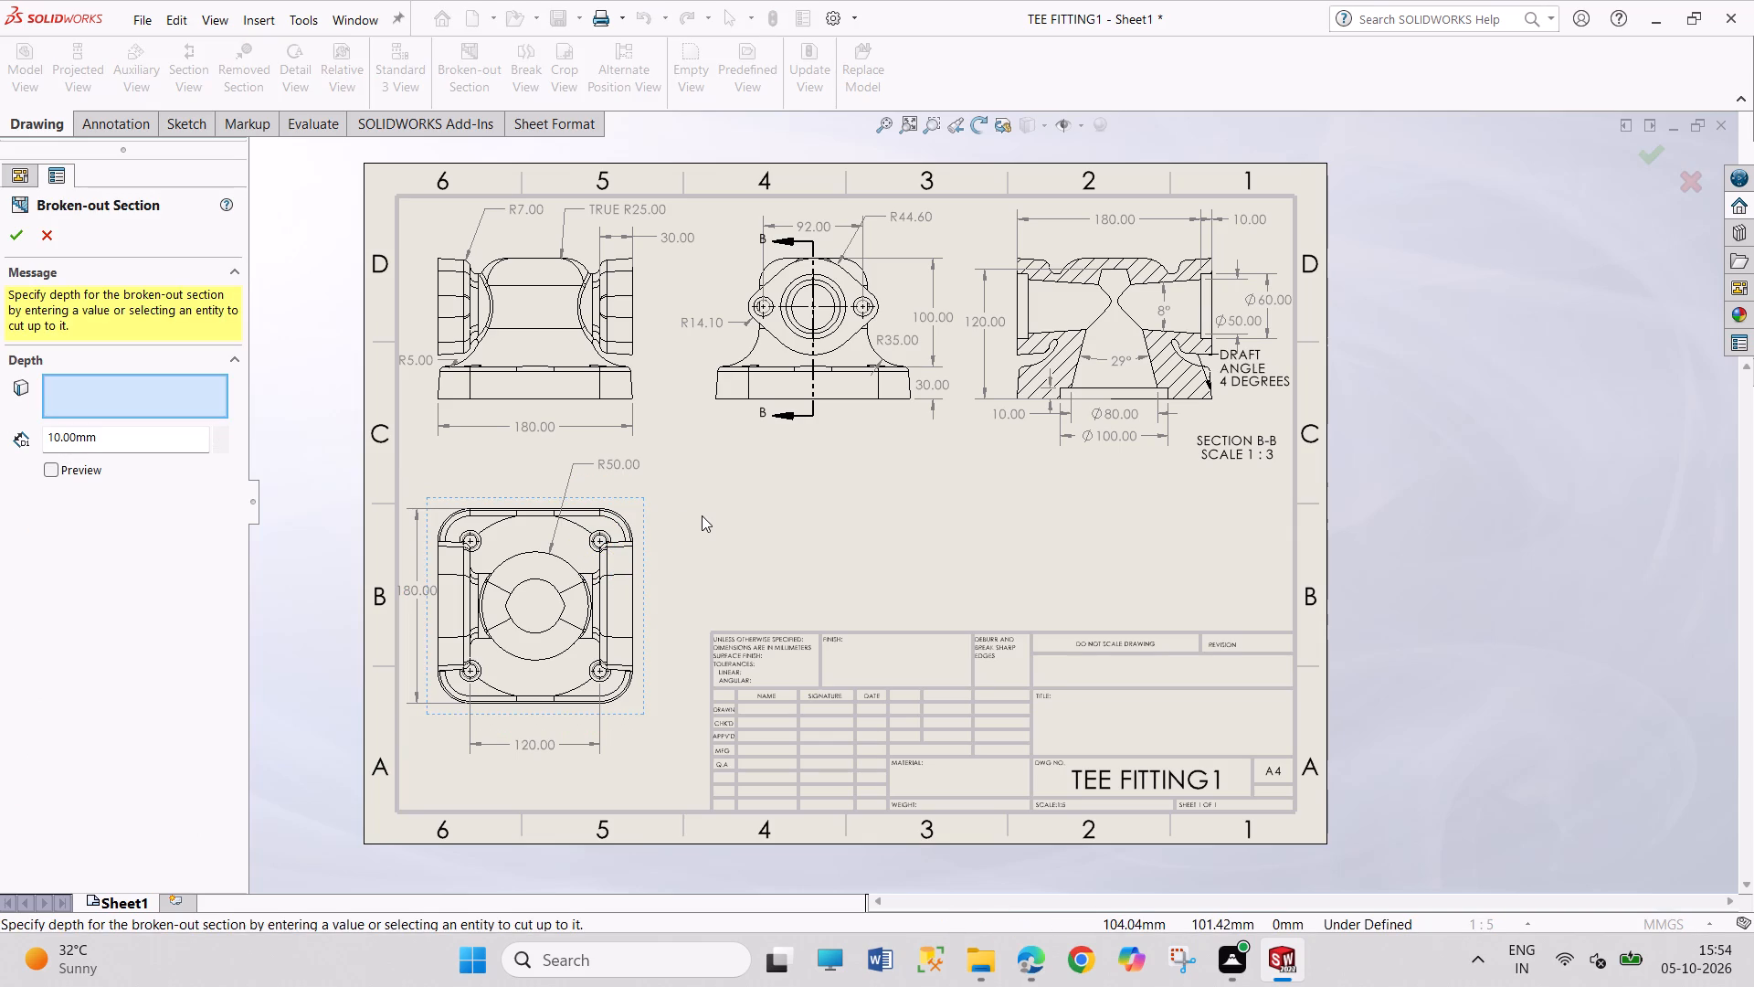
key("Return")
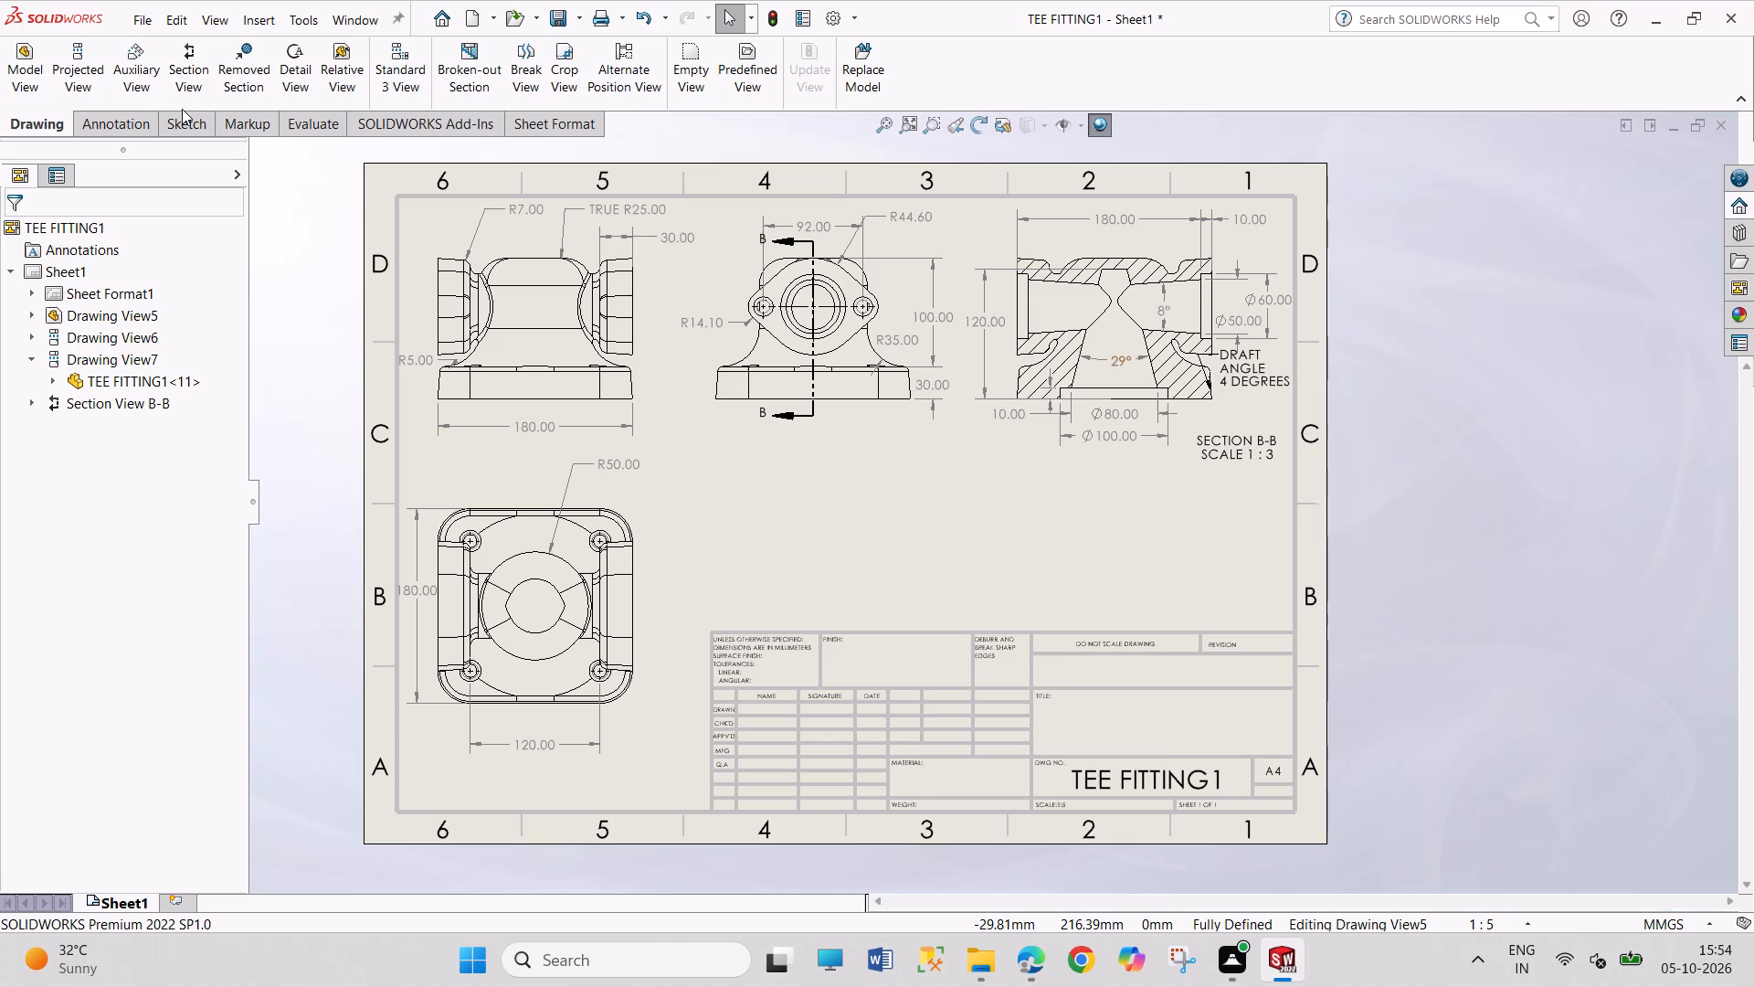
Create a broken-out section 30 mm deep, with preview, inside a closed spline around the right end of the base in the front view.
left_click(494, 68)
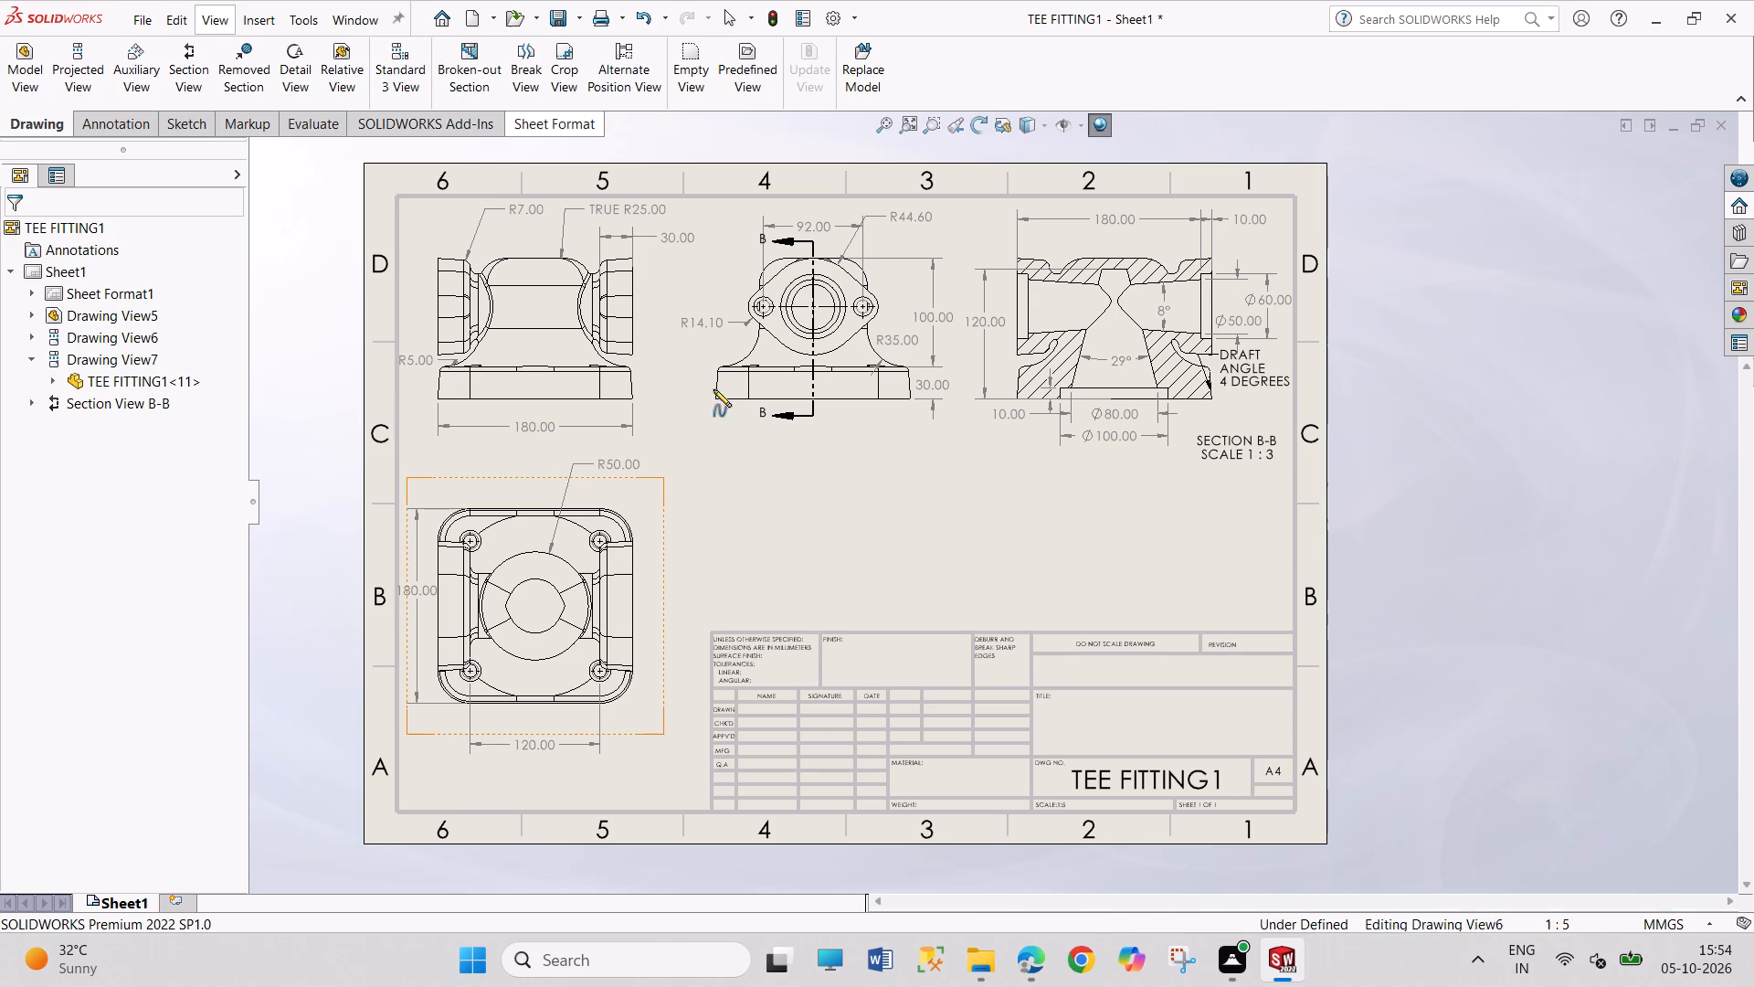
left_click(641, 359)
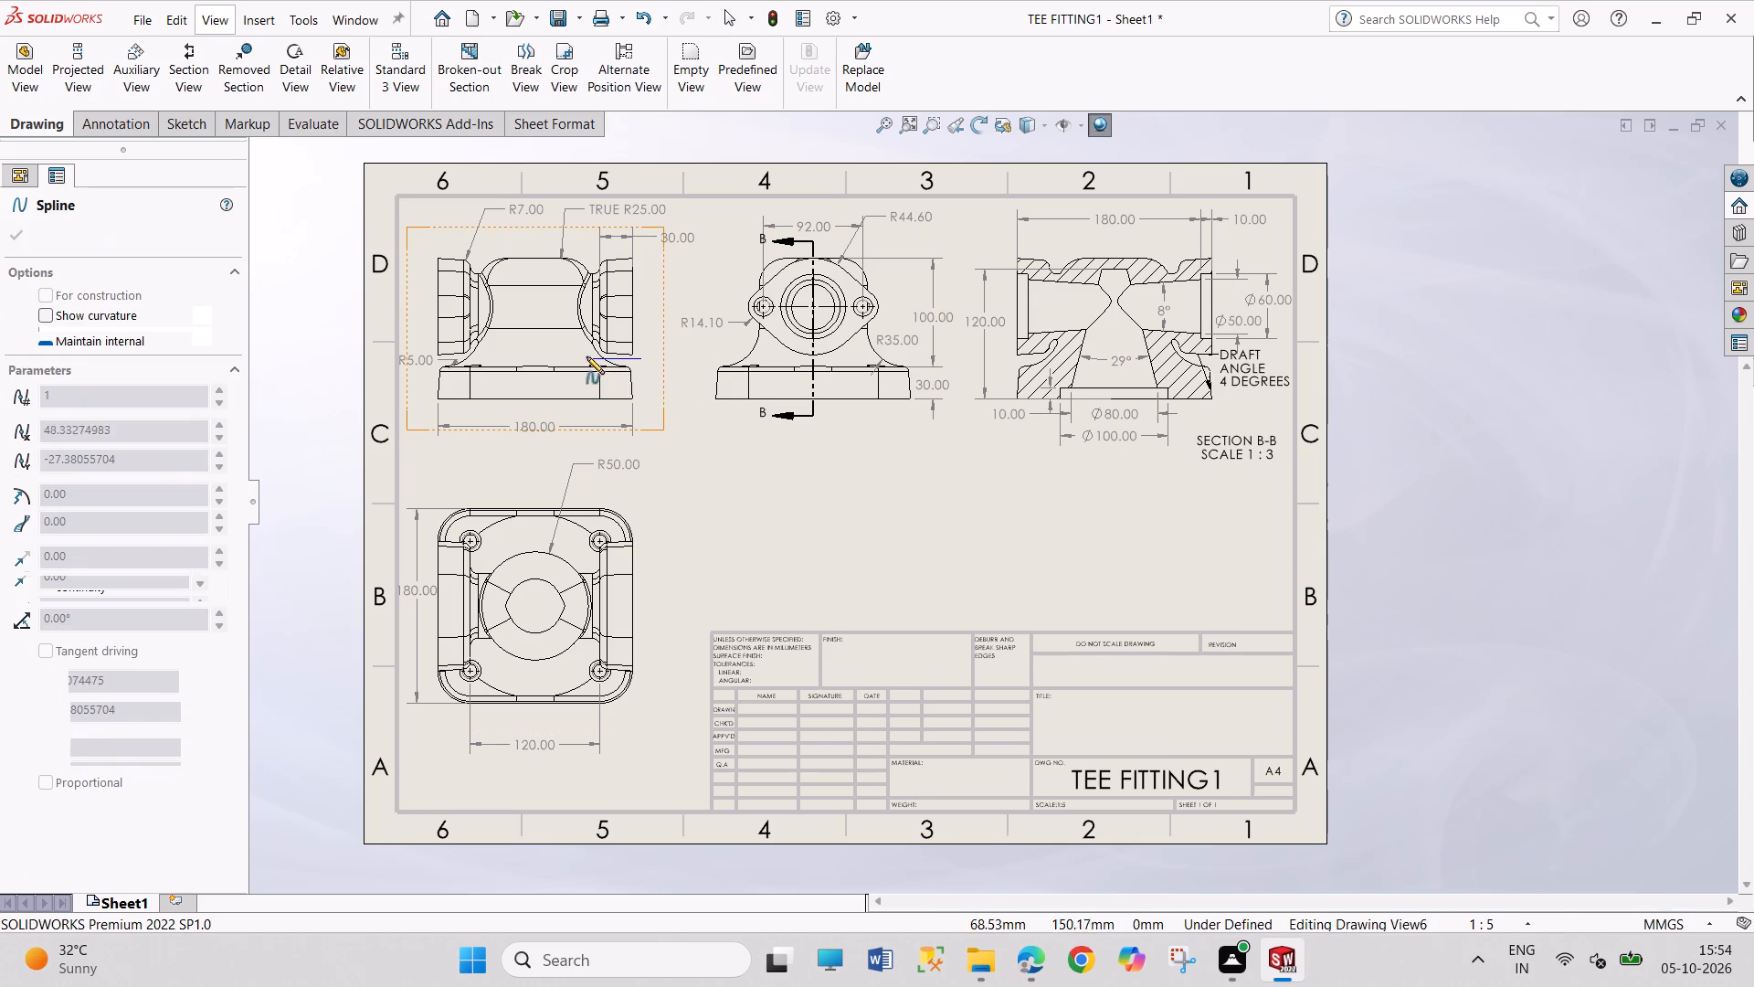
left_click(576, 356)
left_click(582, 412)
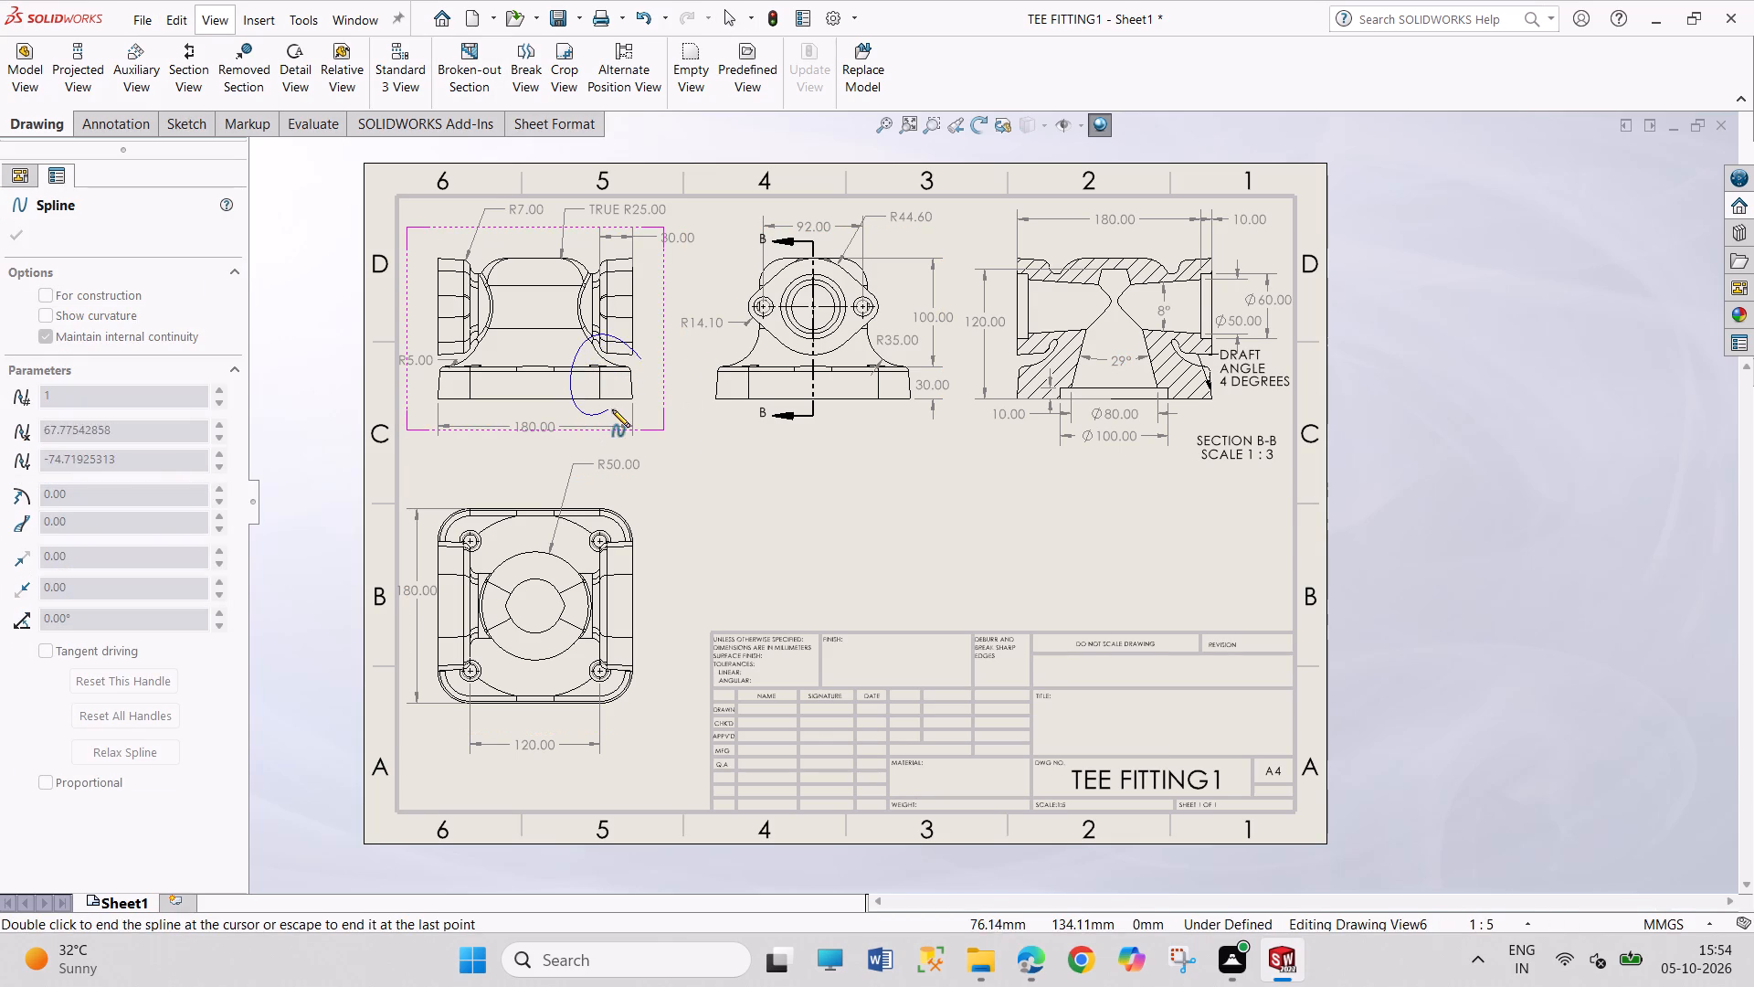
left_click(637, 400)
left_click(640, 359)
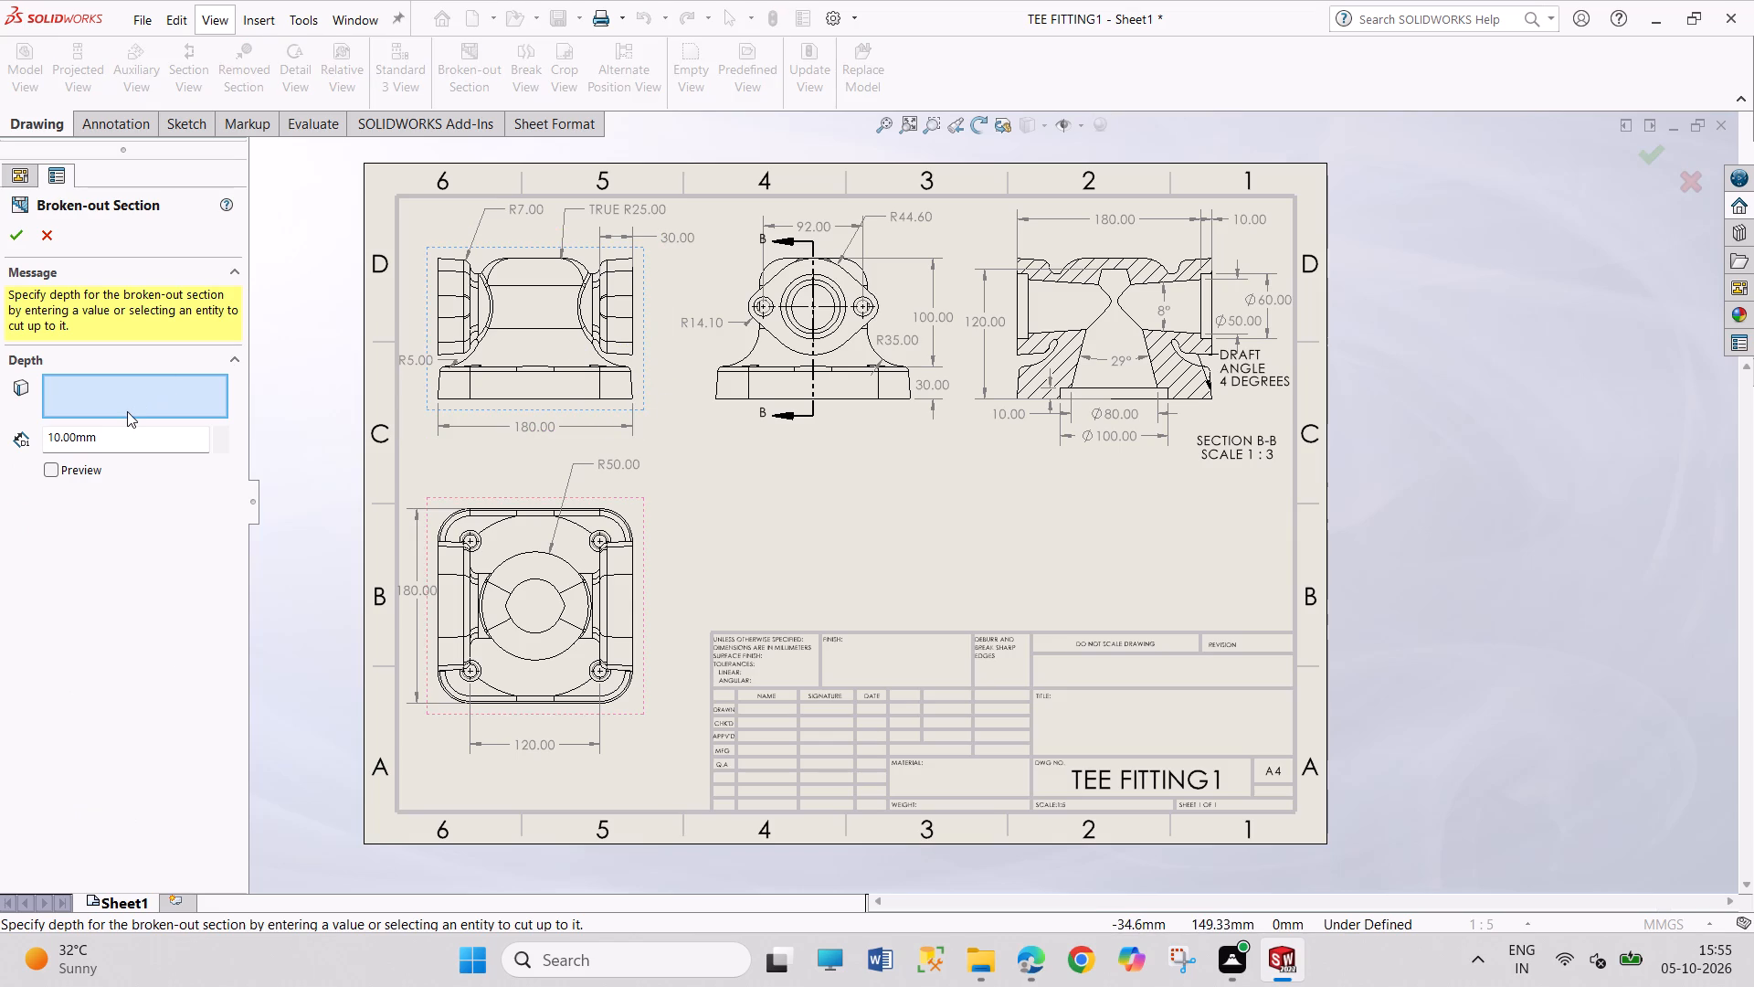
double_click(128, 435)
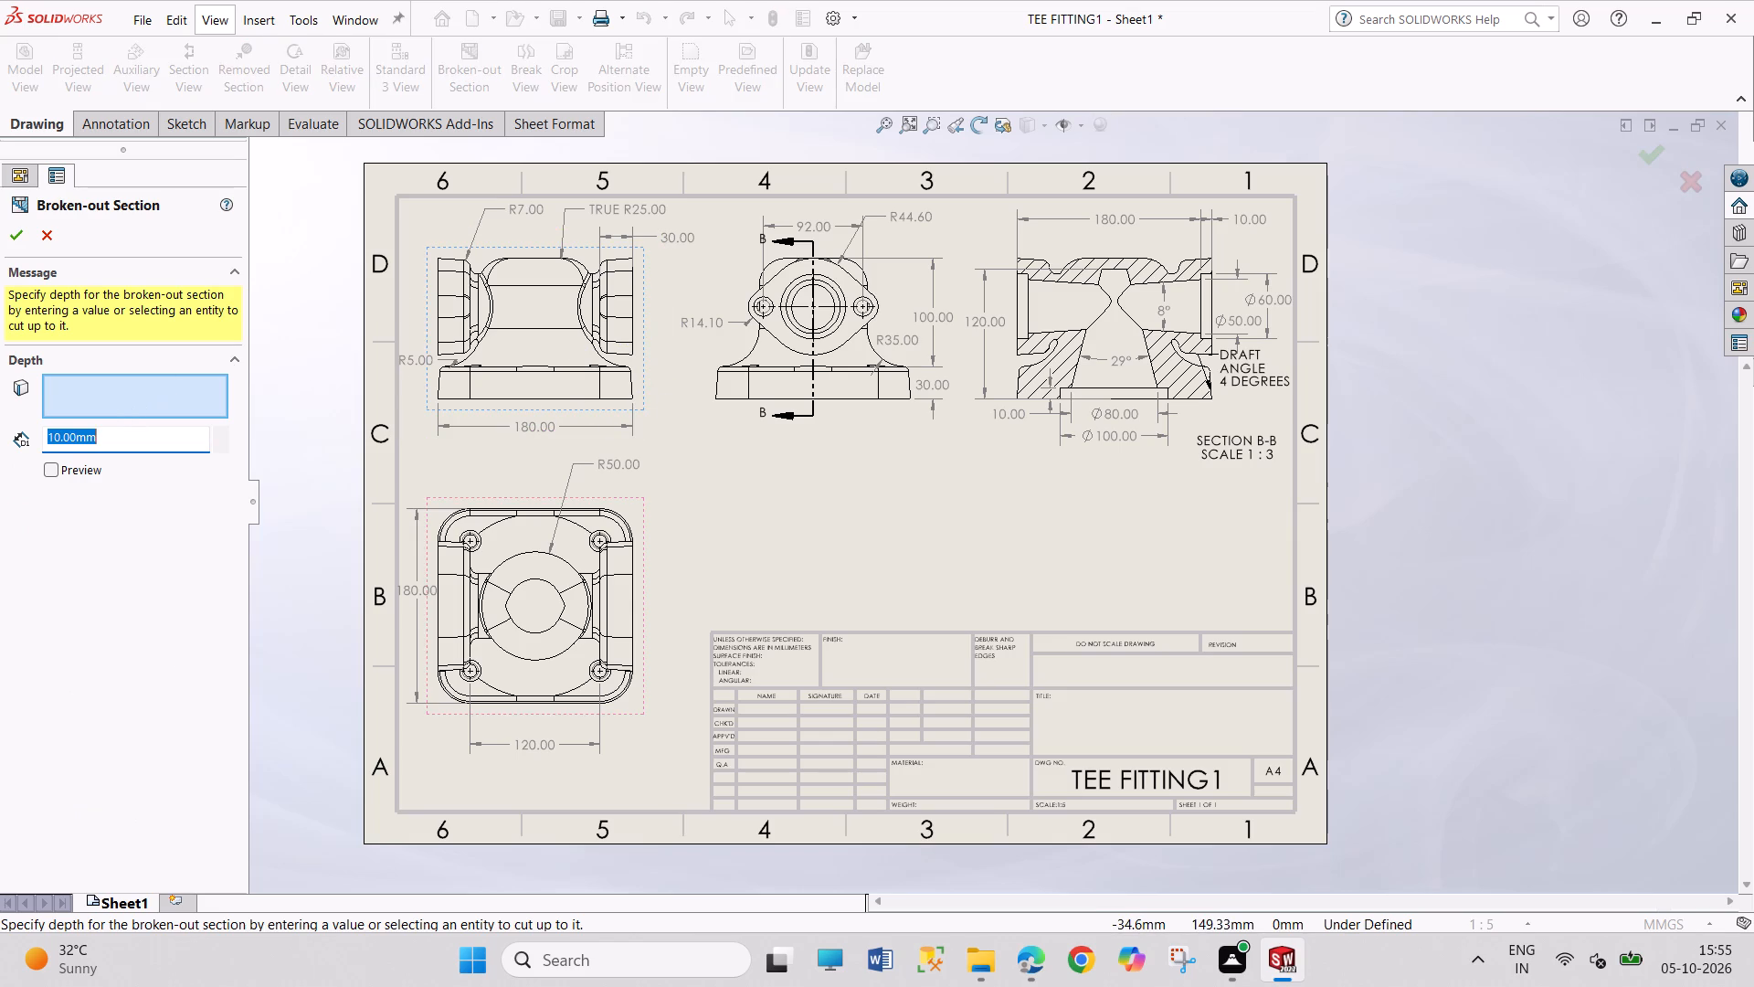
key("3")
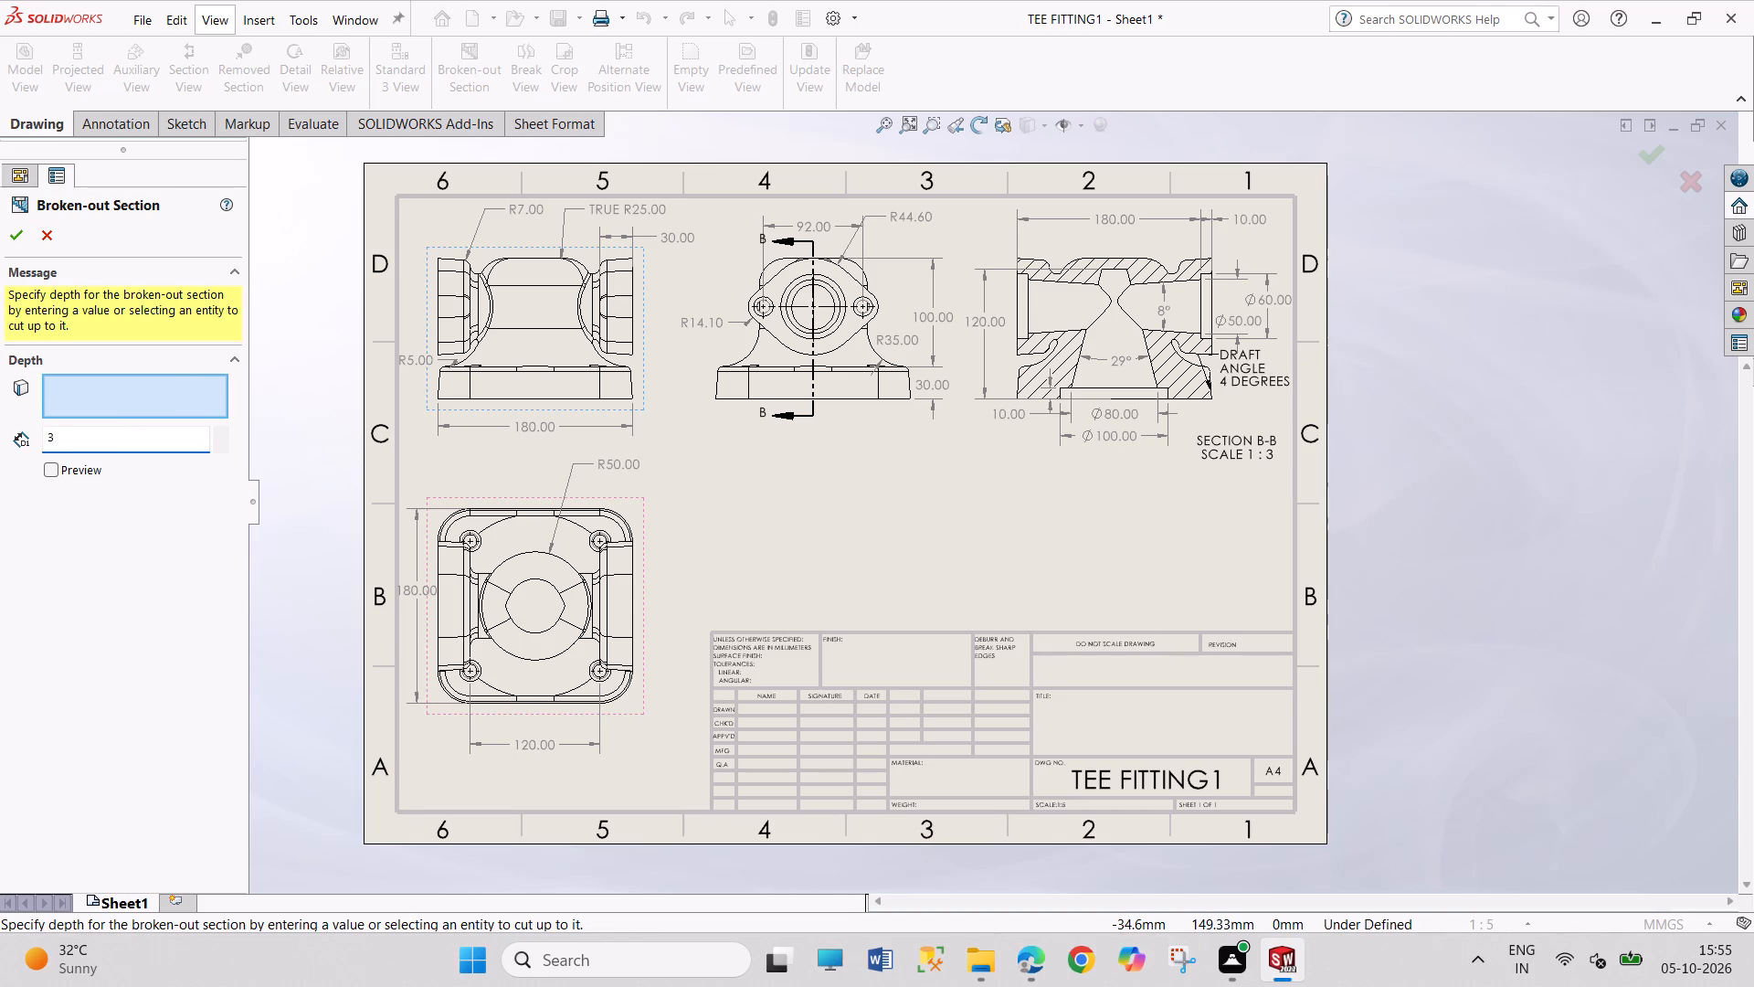
key("BackSpace")
key("BackSpace")
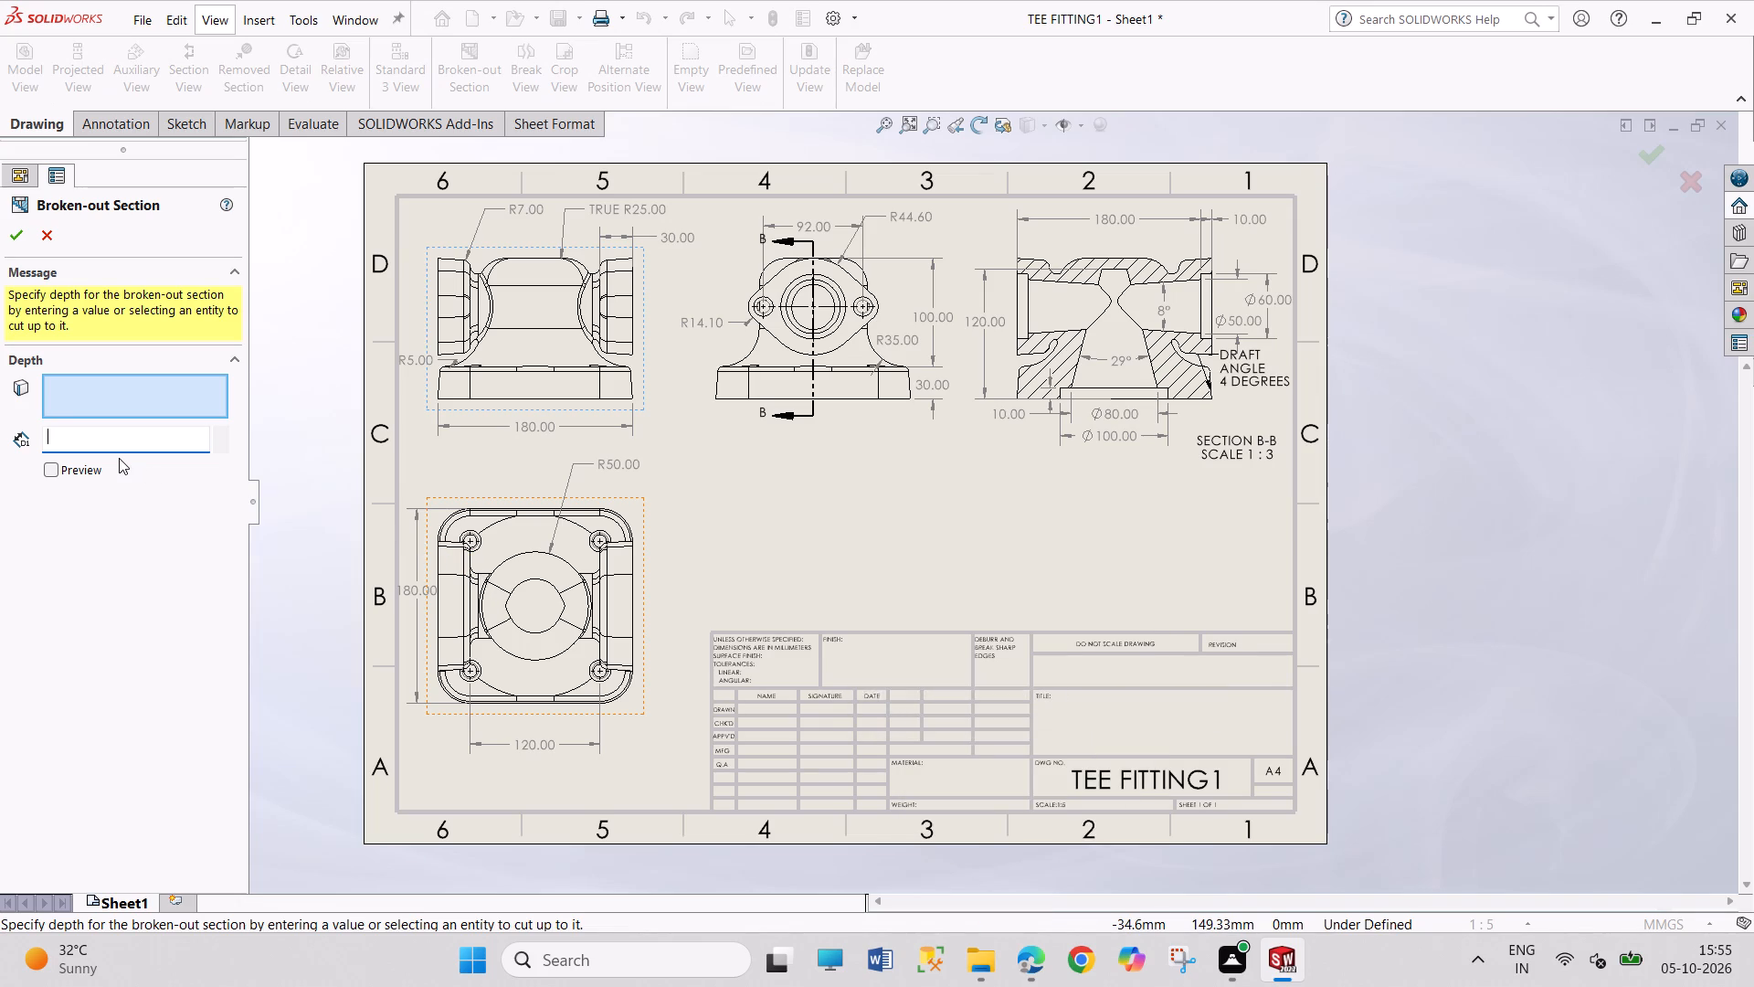
type("30")
key("Return")
left_click(79, 475)
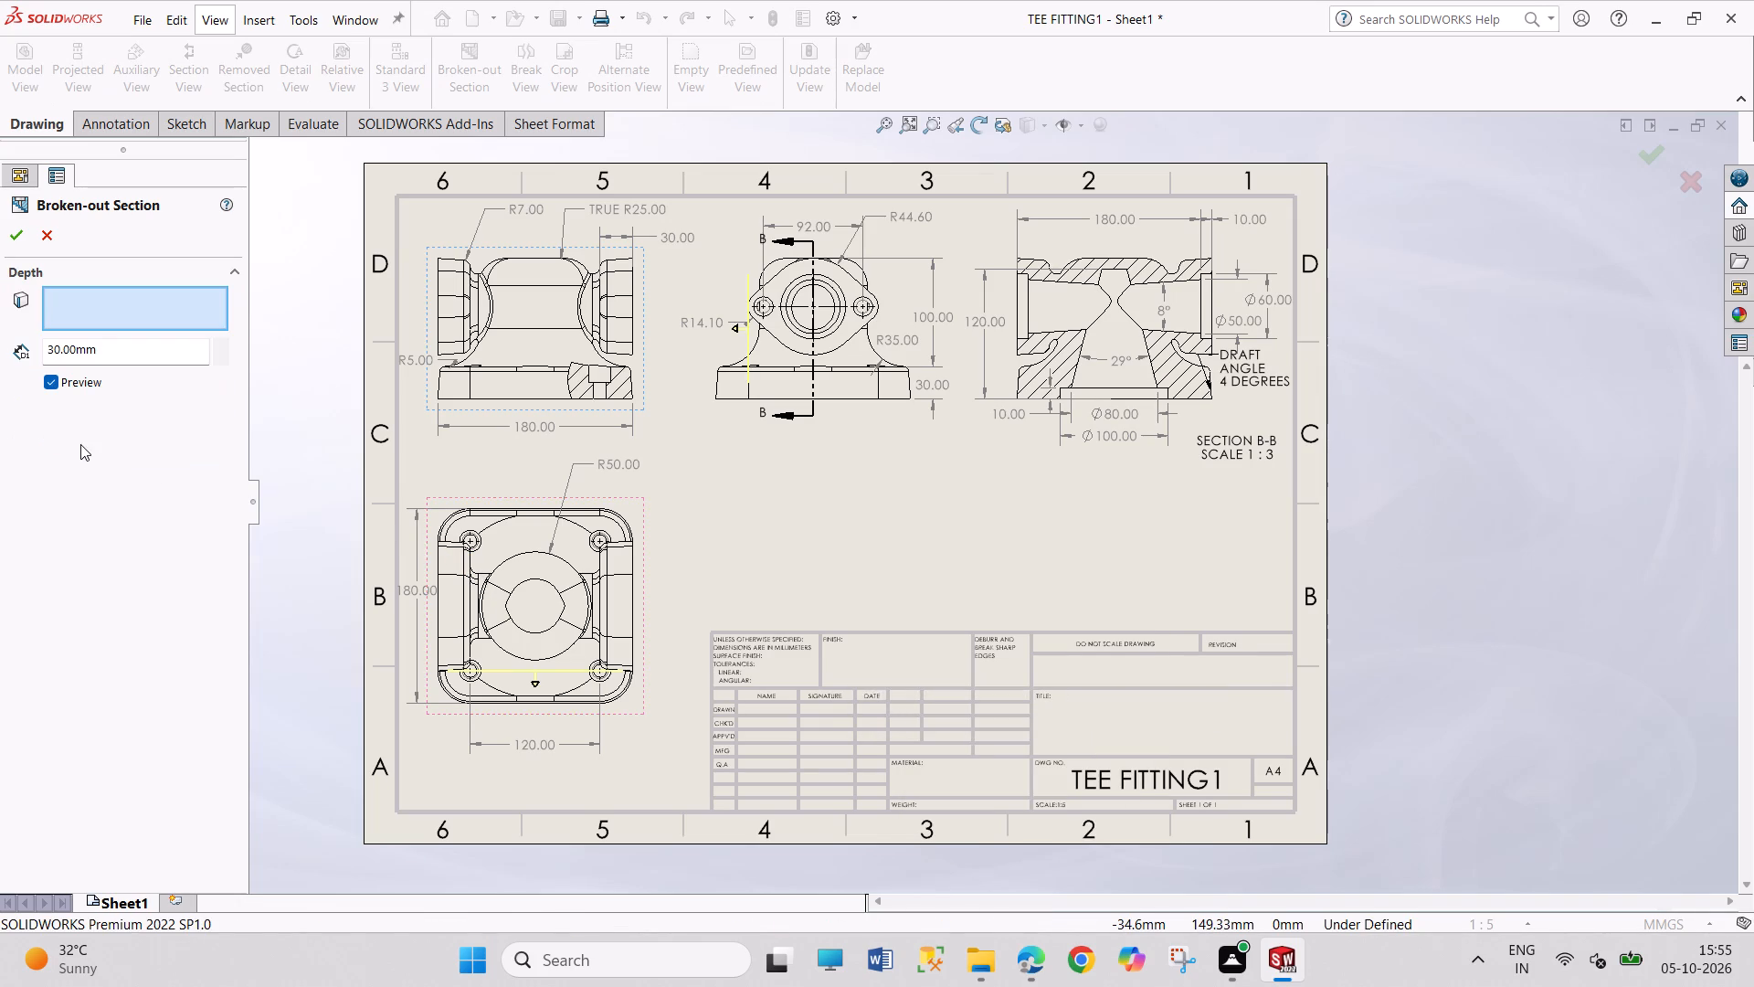
left_click(92, 325)
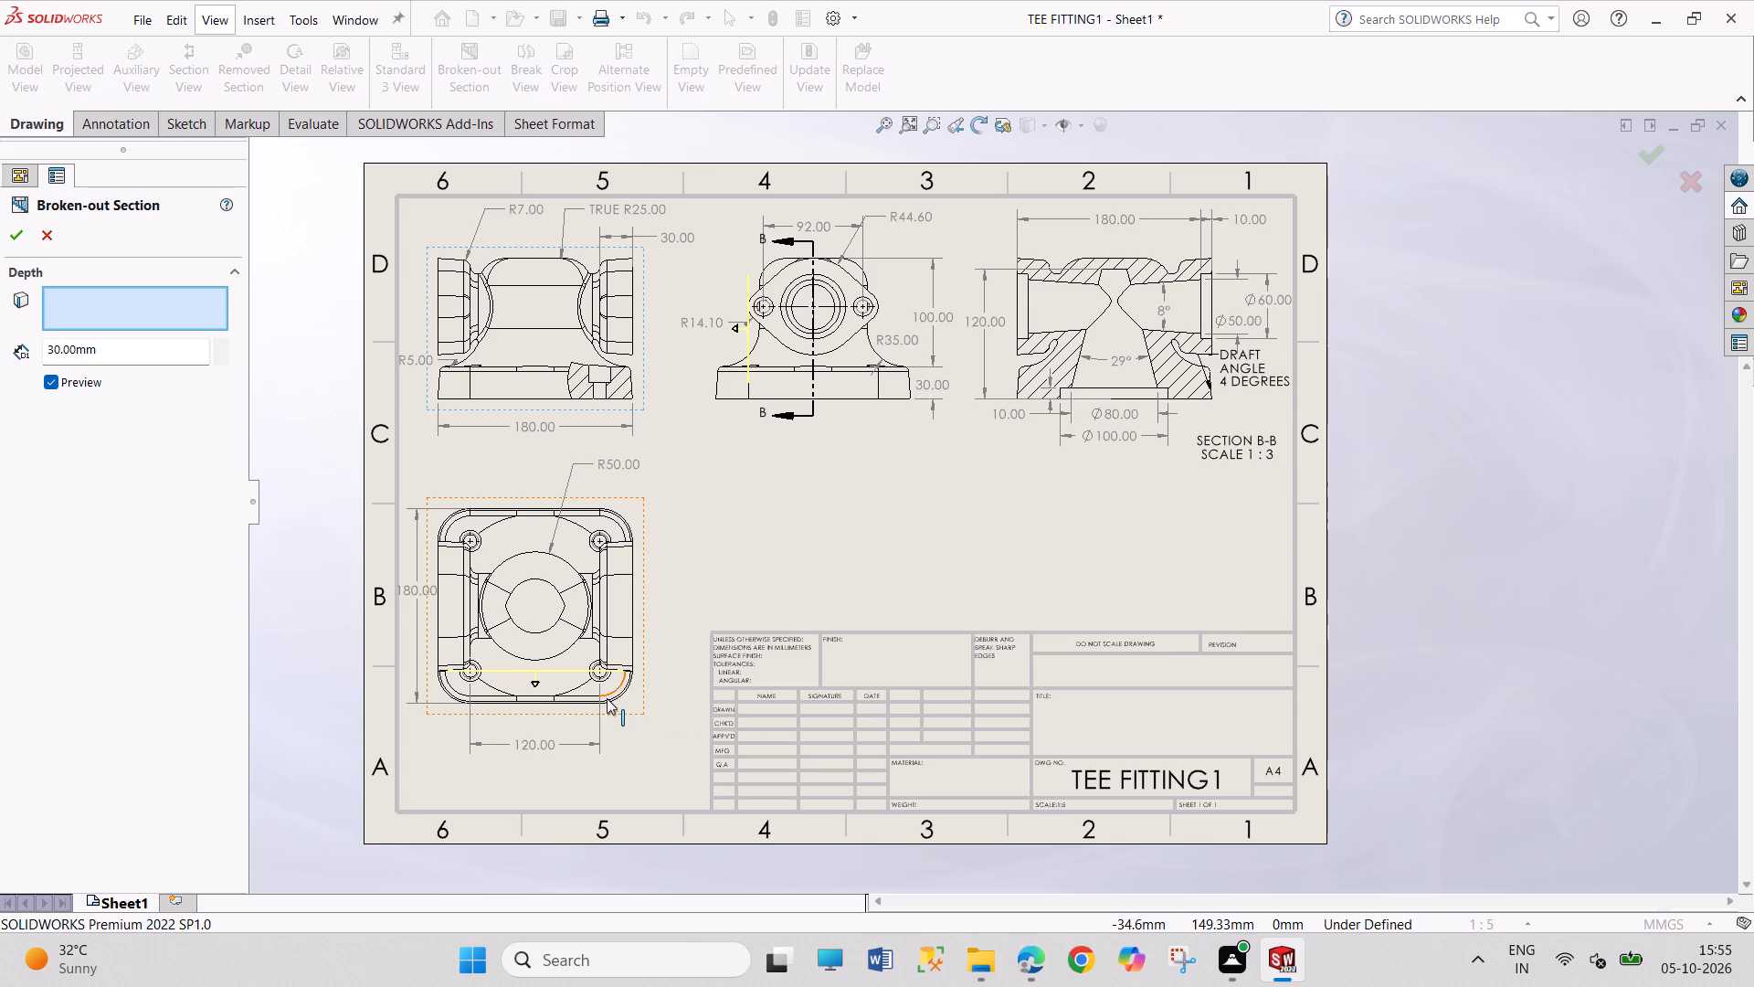
key("Return")
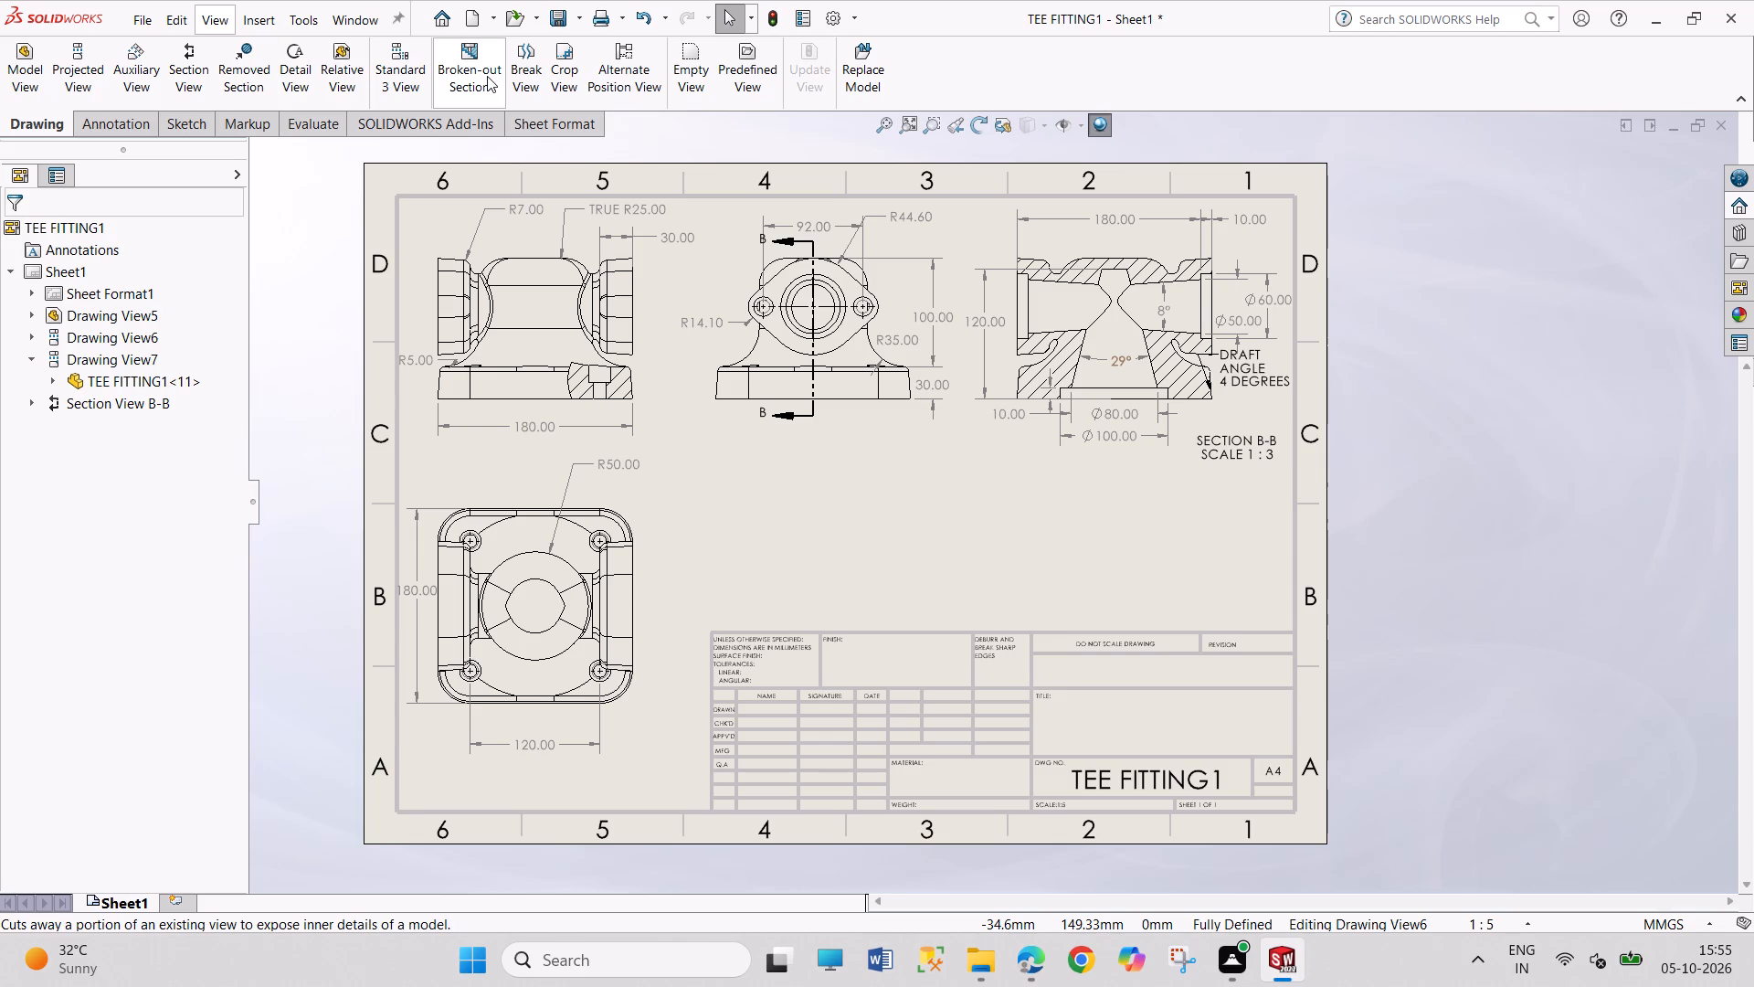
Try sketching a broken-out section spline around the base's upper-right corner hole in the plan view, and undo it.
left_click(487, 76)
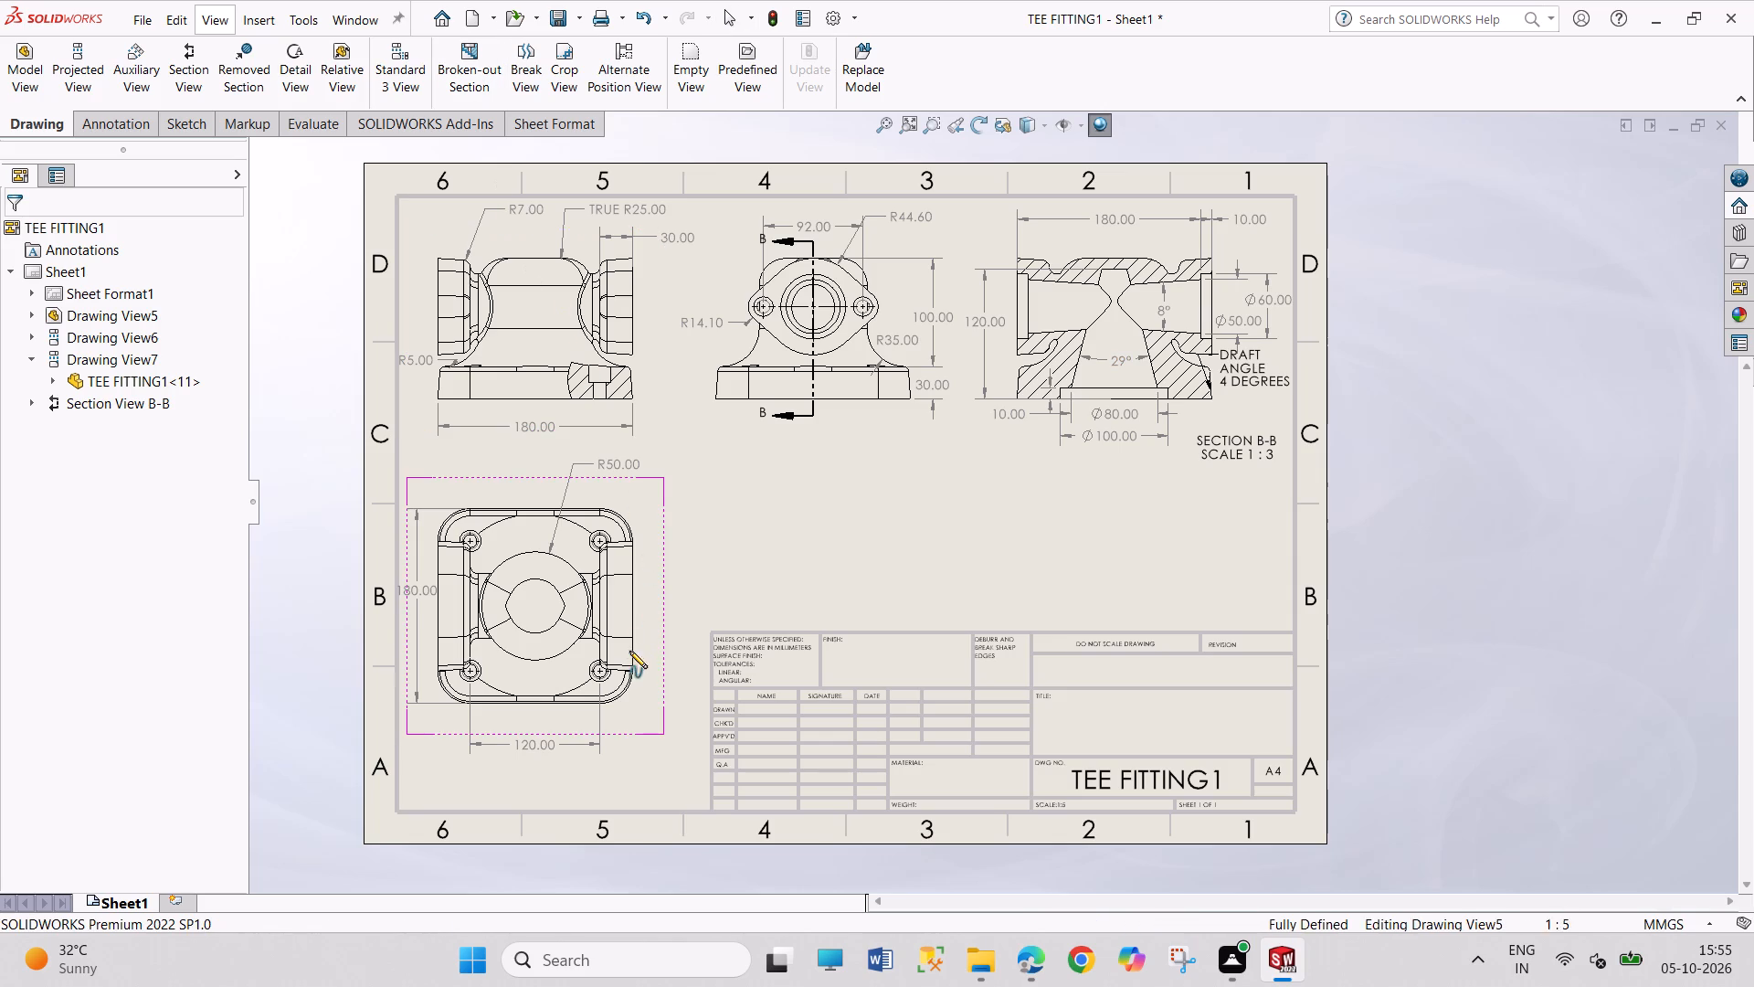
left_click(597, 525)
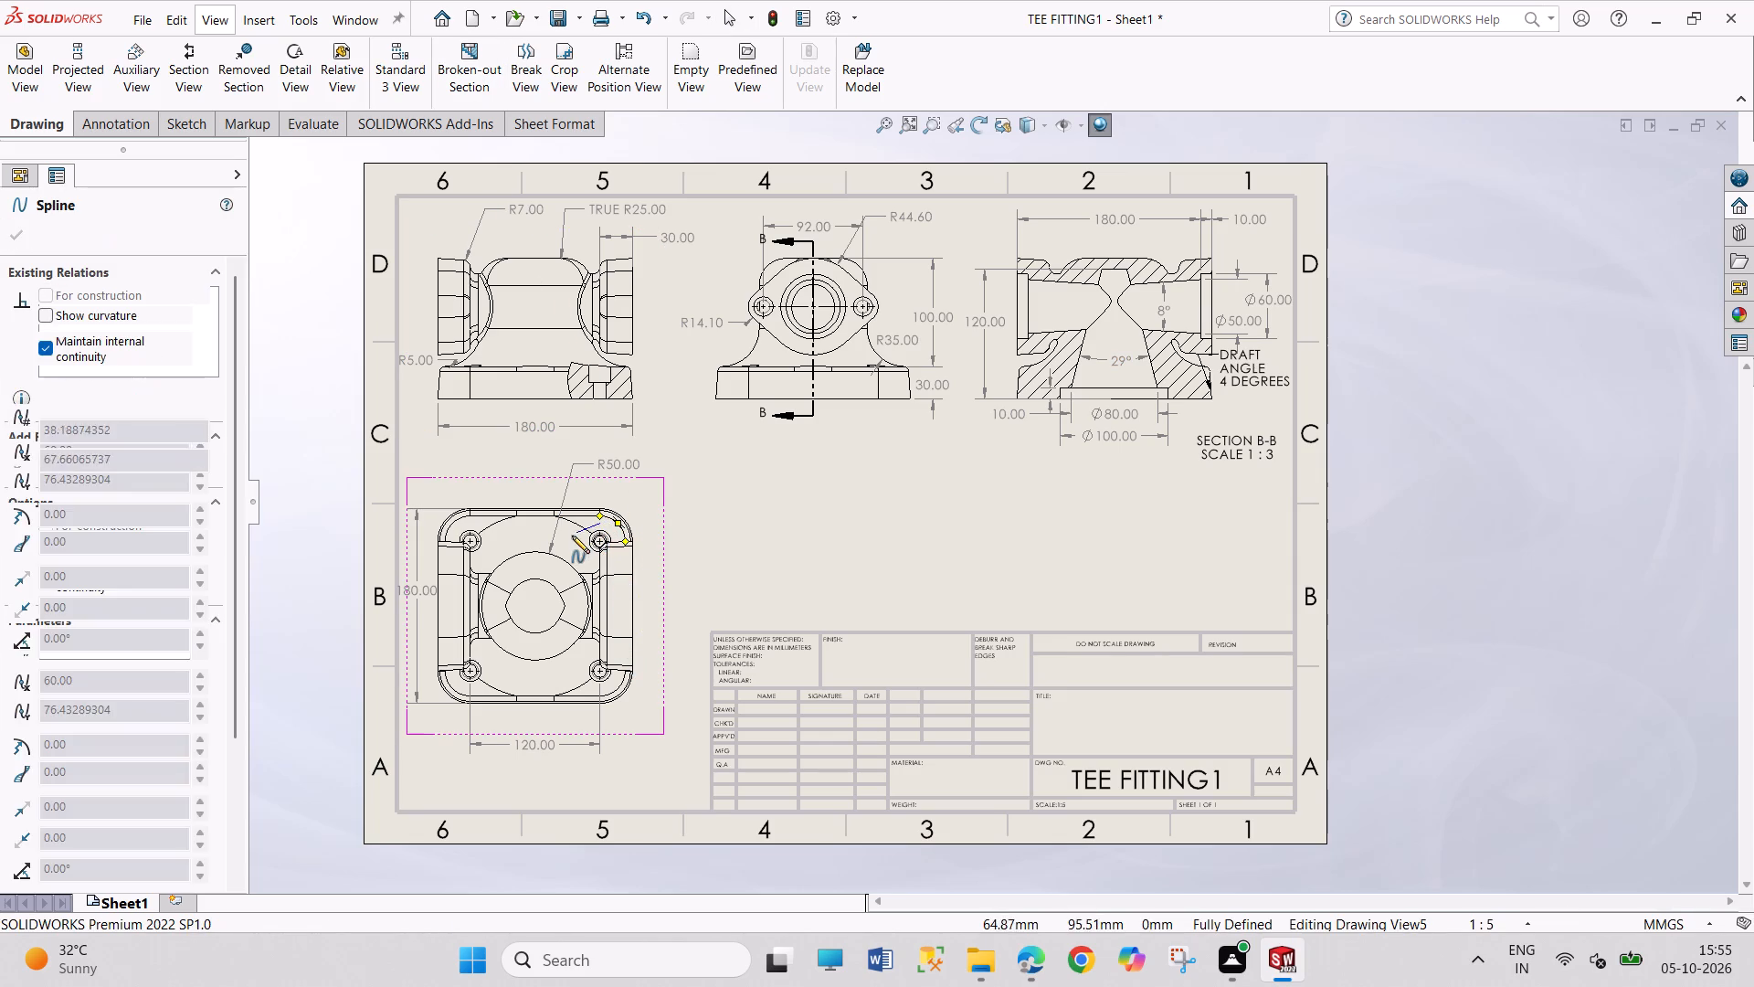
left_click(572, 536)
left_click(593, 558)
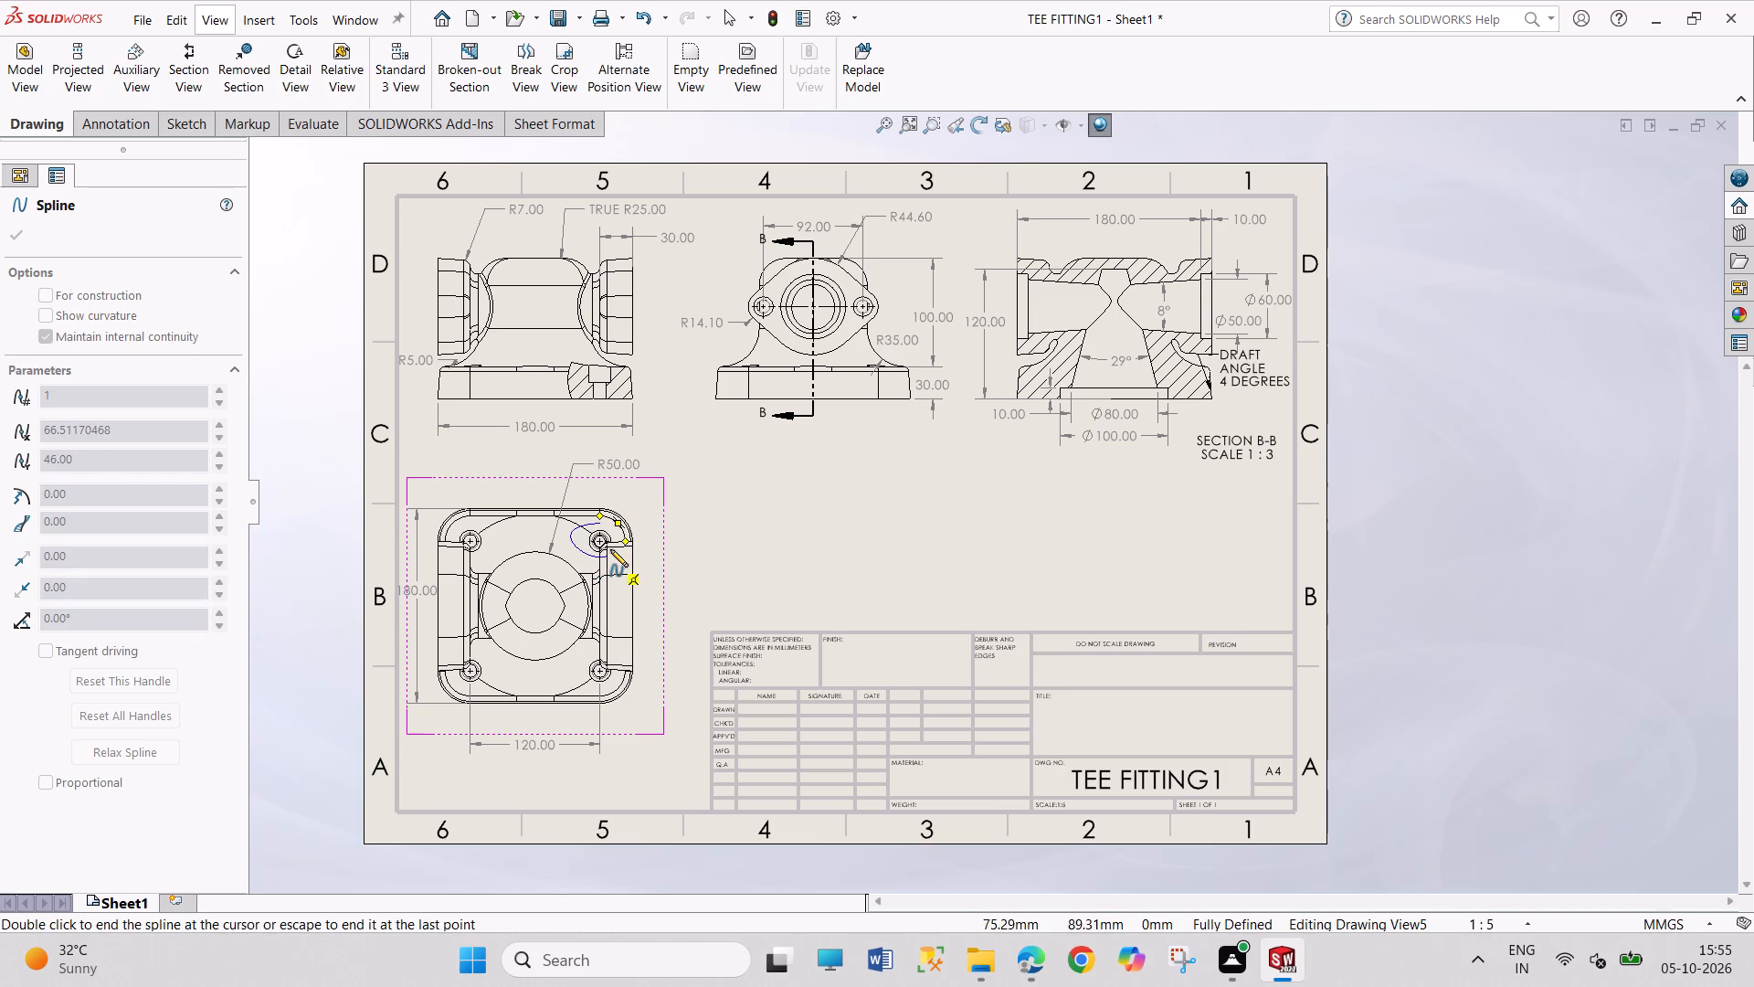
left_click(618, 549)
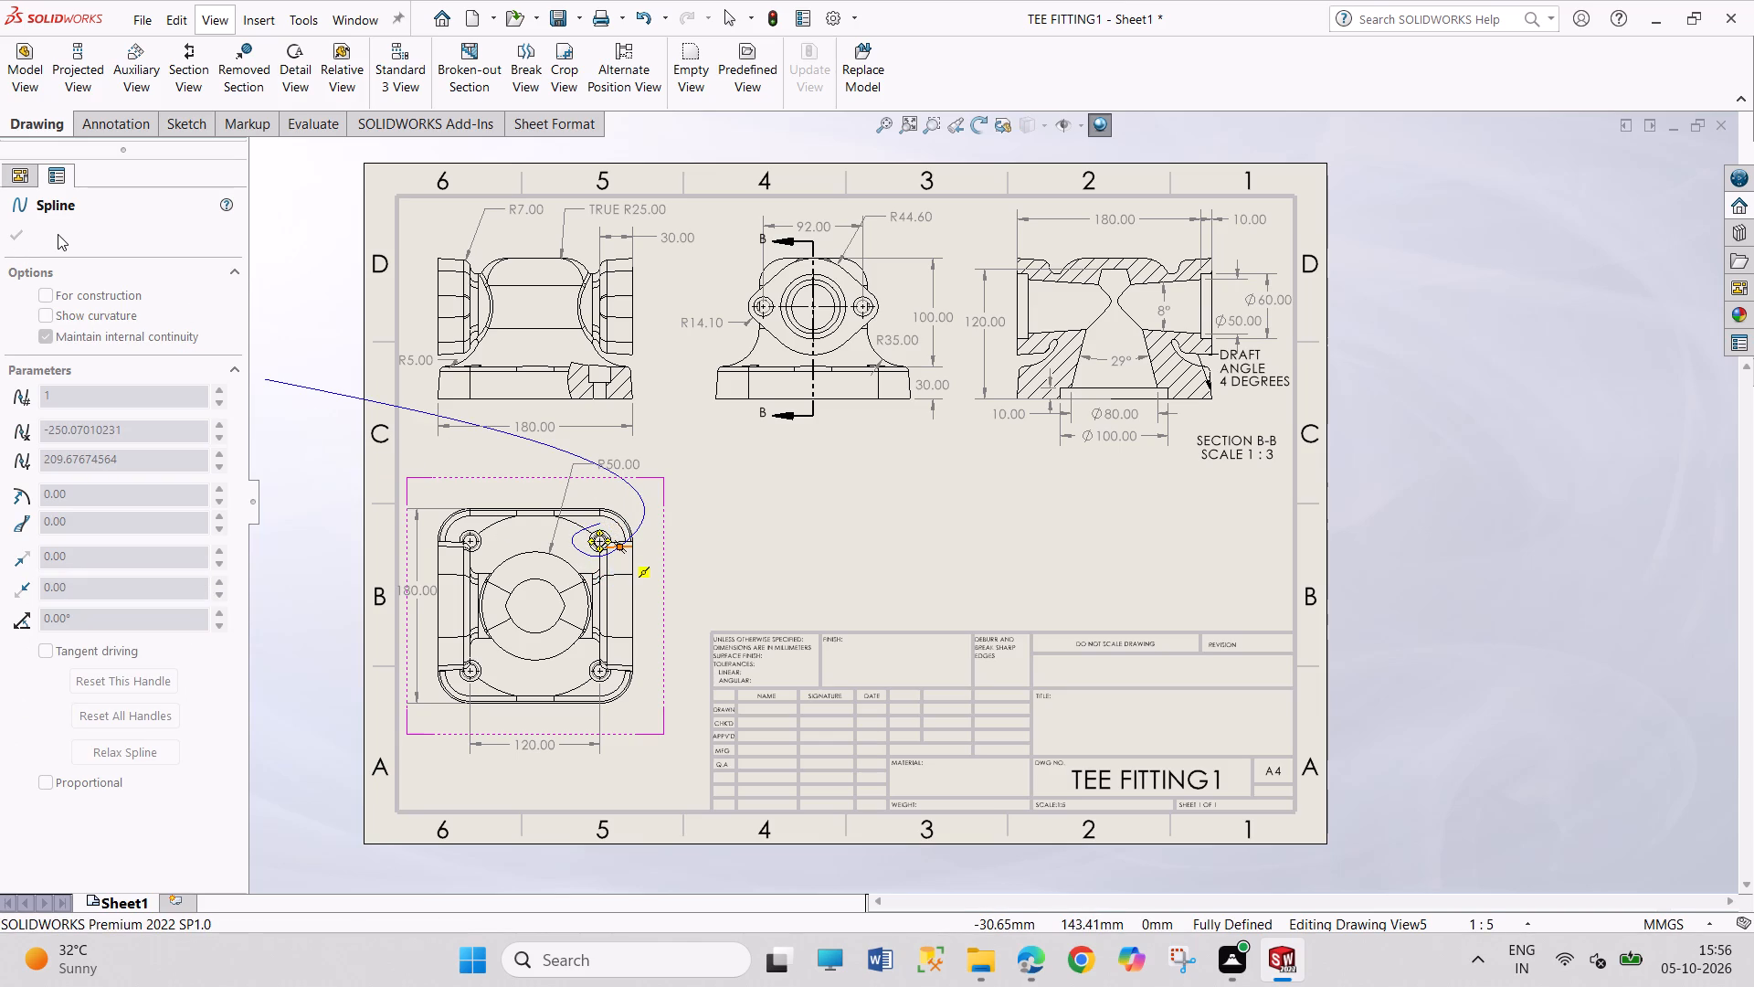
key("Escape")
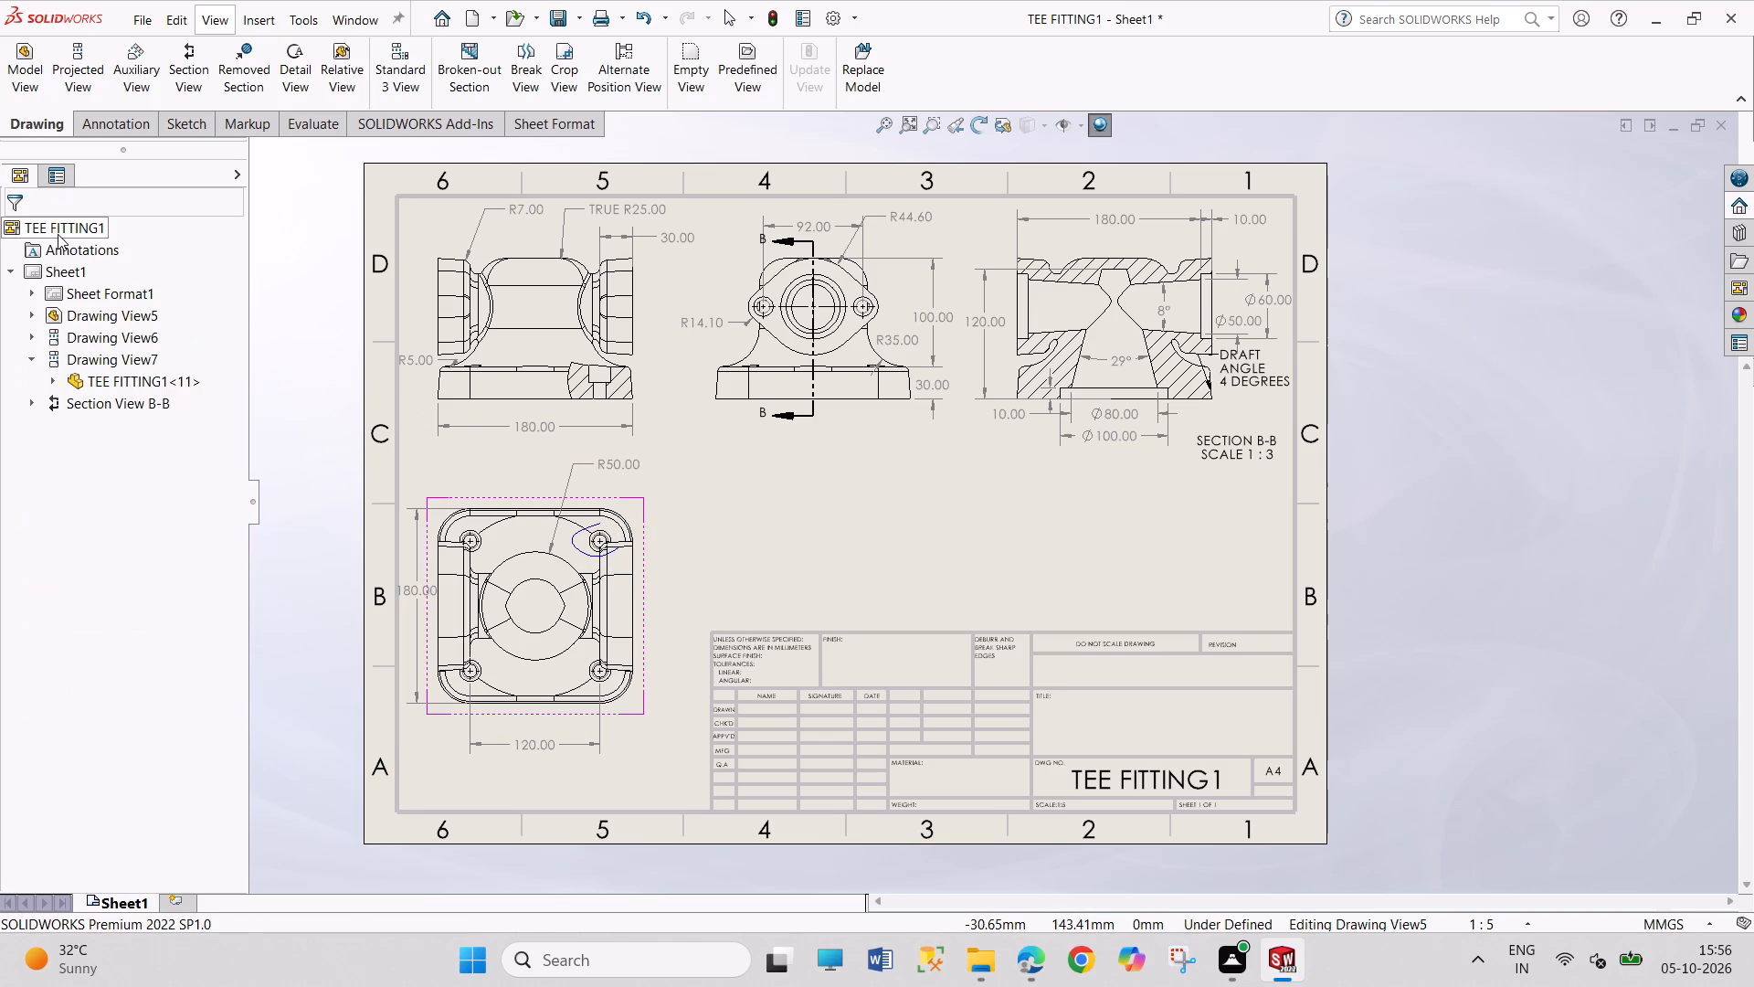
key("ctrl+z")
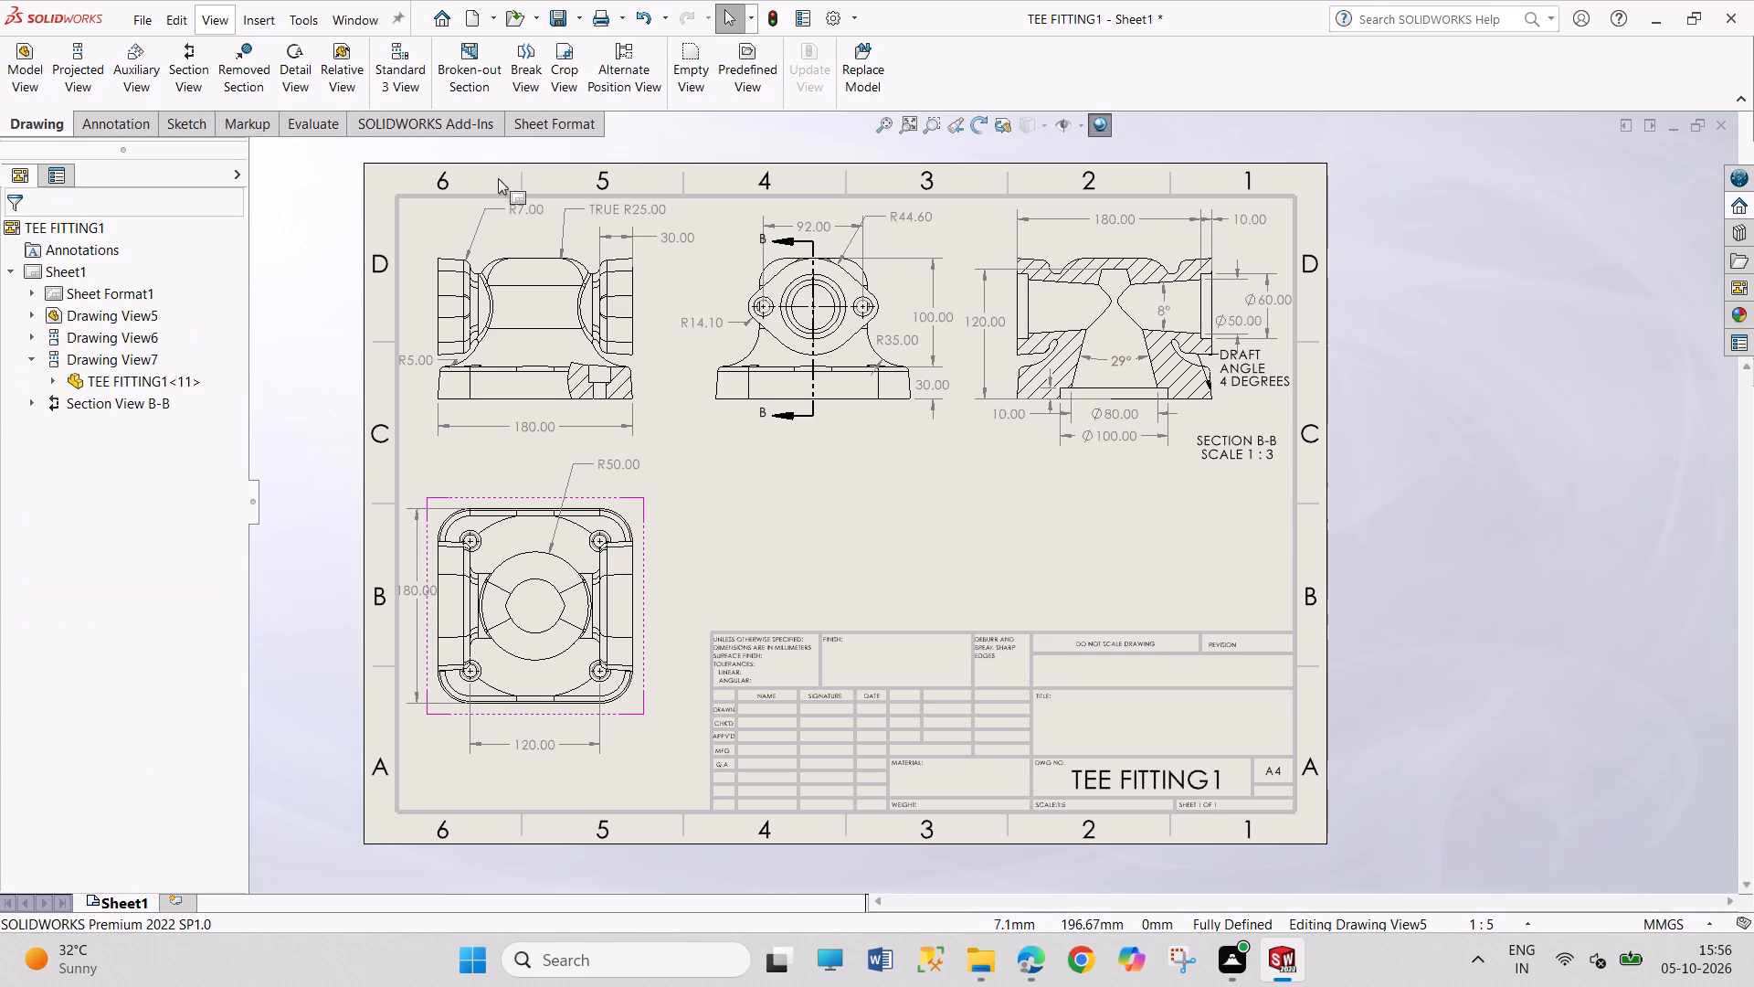
Dimension the counterbore depth and the length of the narrower hole below it in the front view's broken-out section, placing both beside the base.
scroll(650, 366, "down", 2)
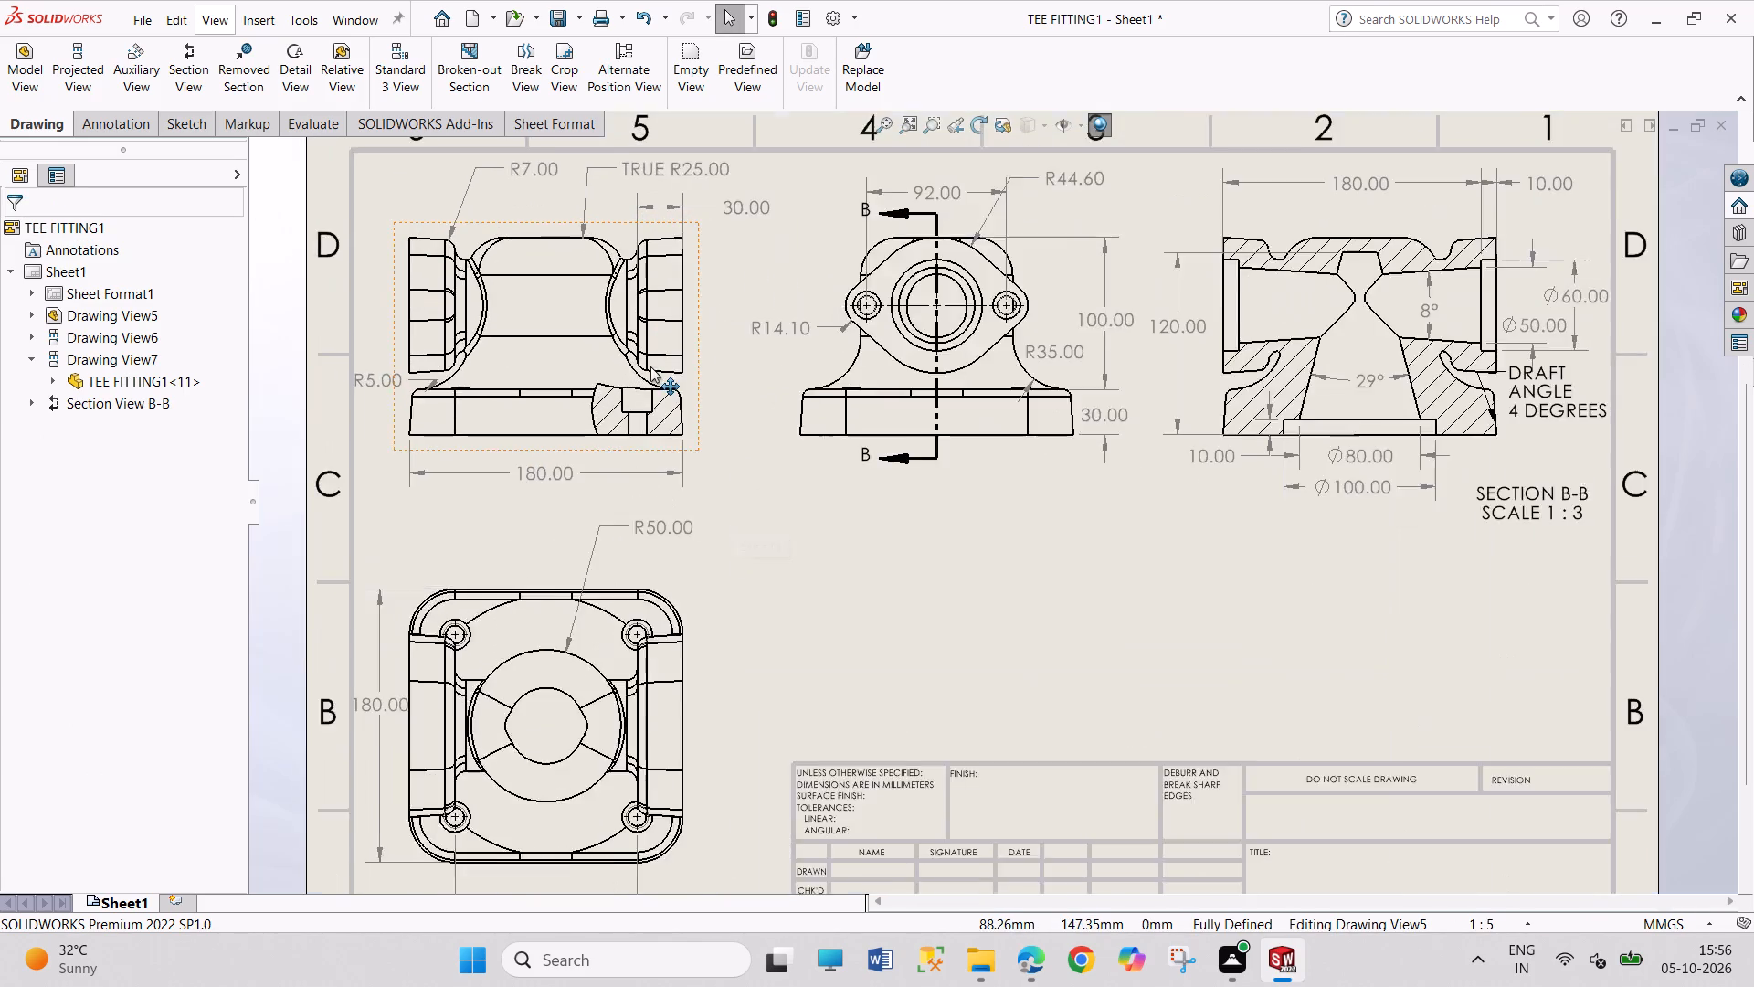
scroll(650, 366, "down", 2)
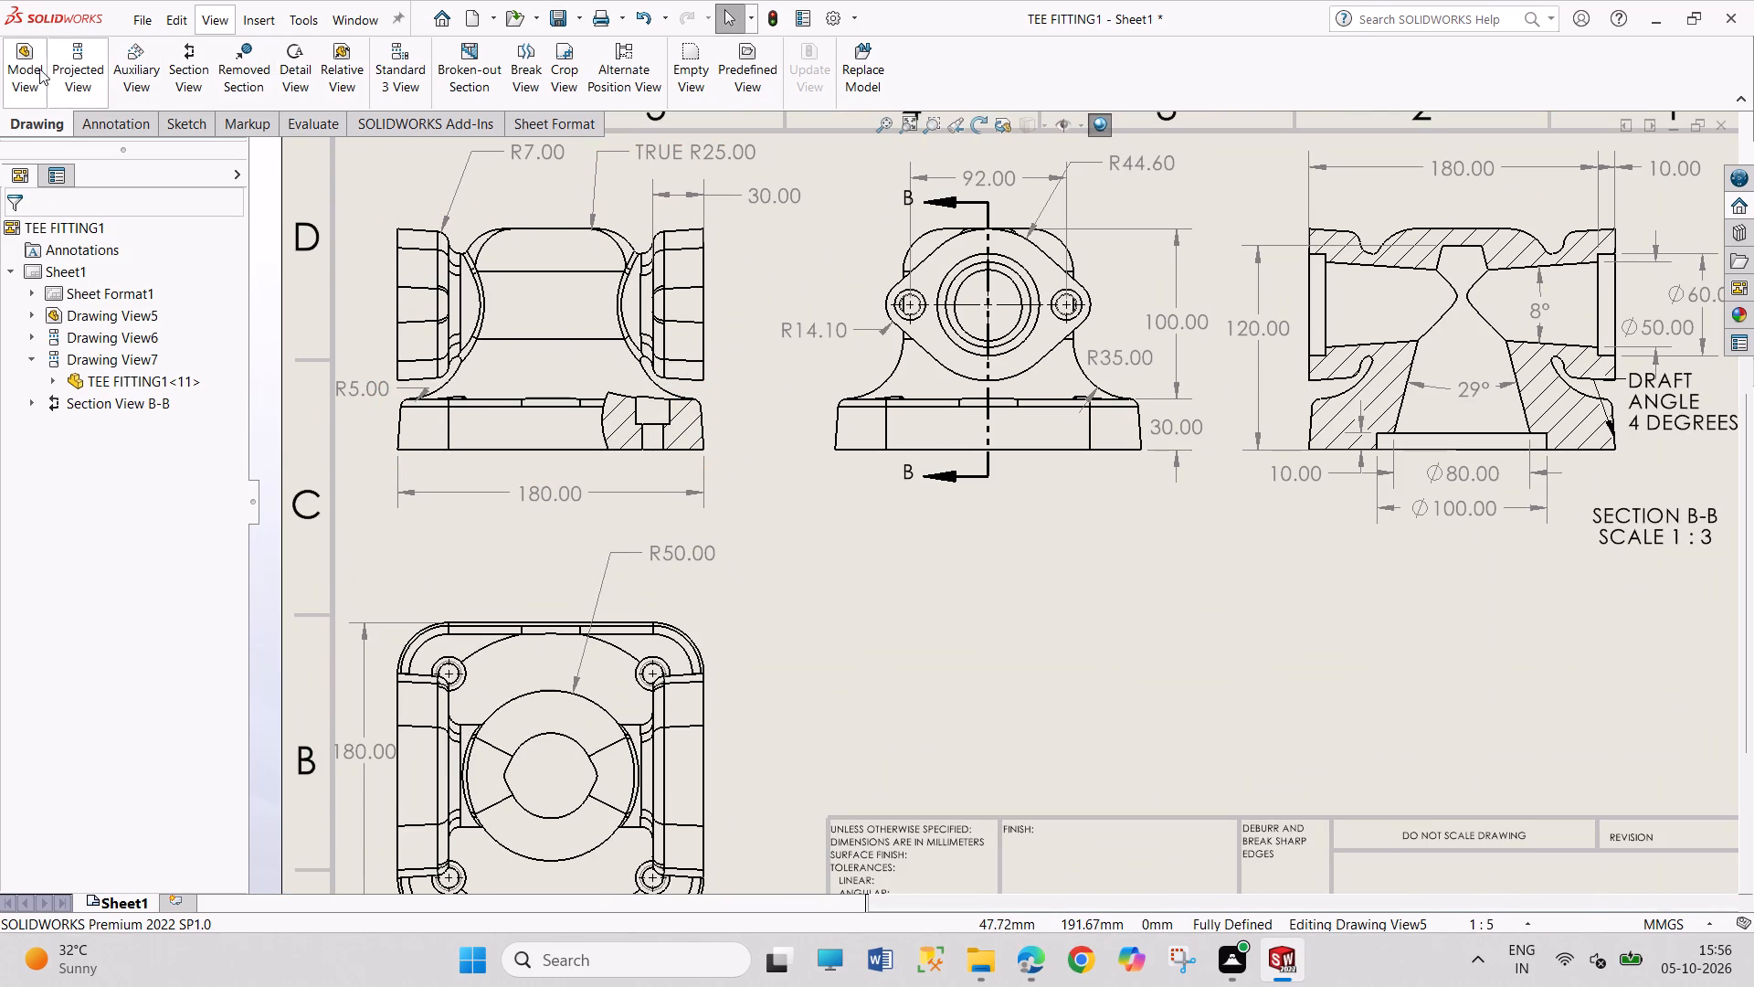
left_click(107, 129)
left_click(47, 73)
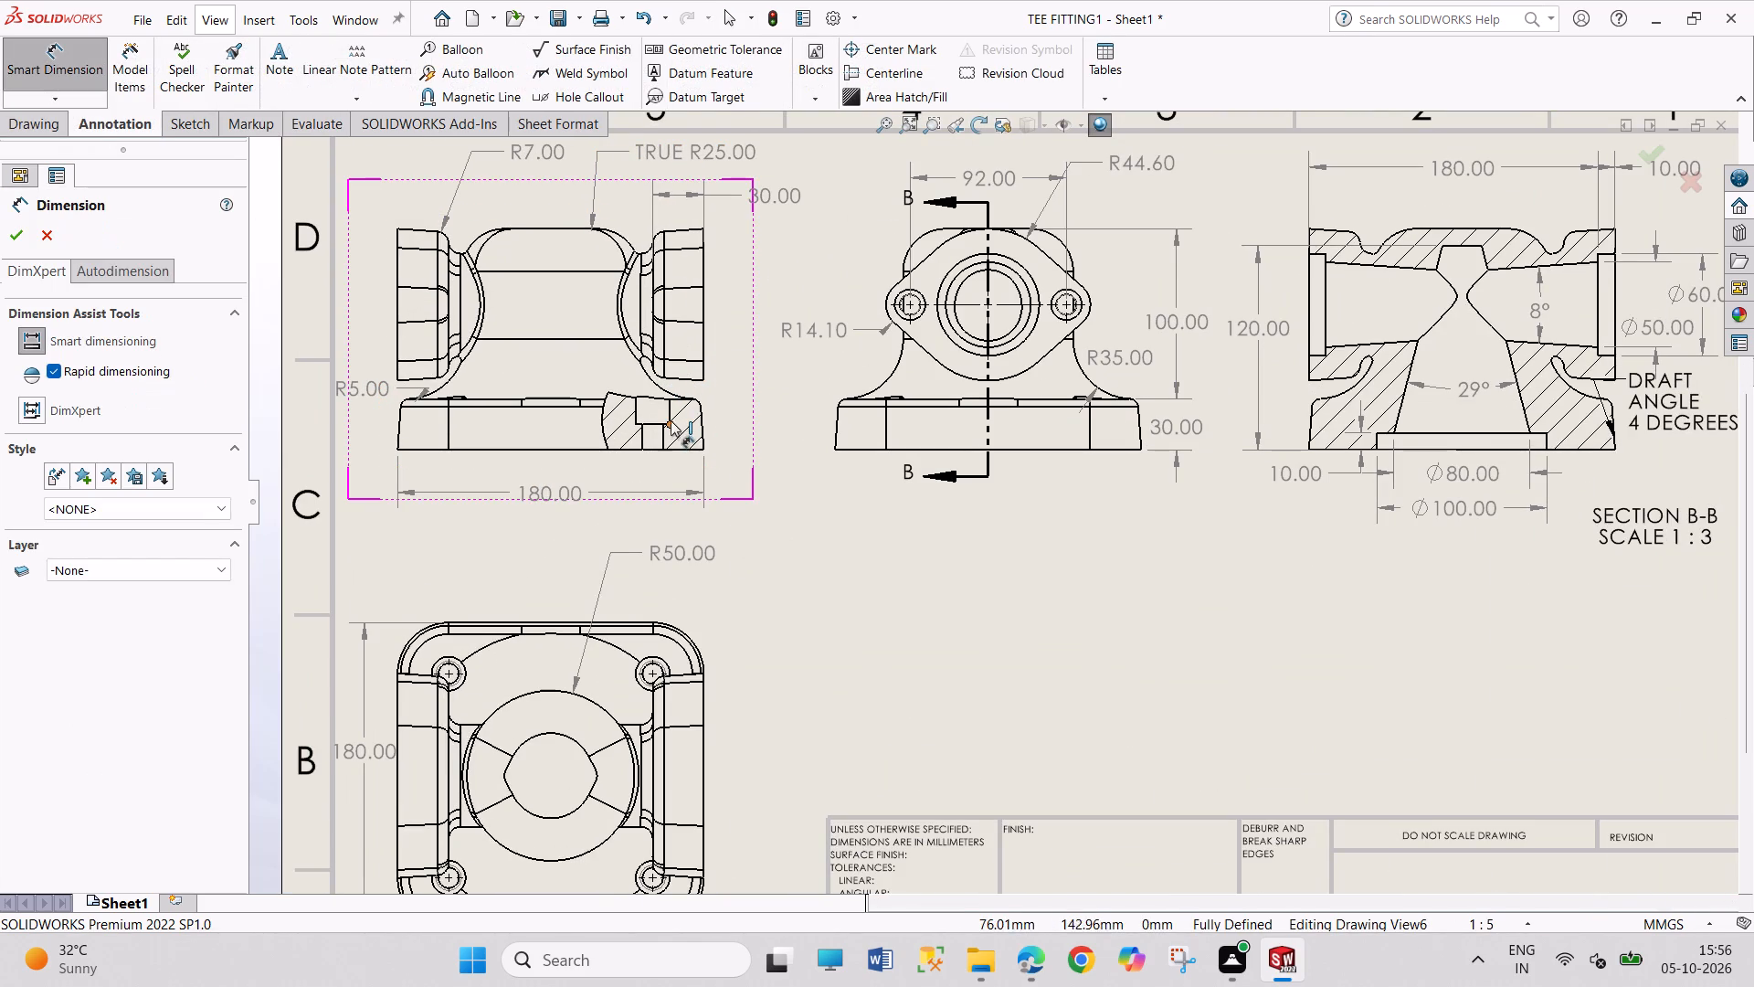
left_click(671, 416)
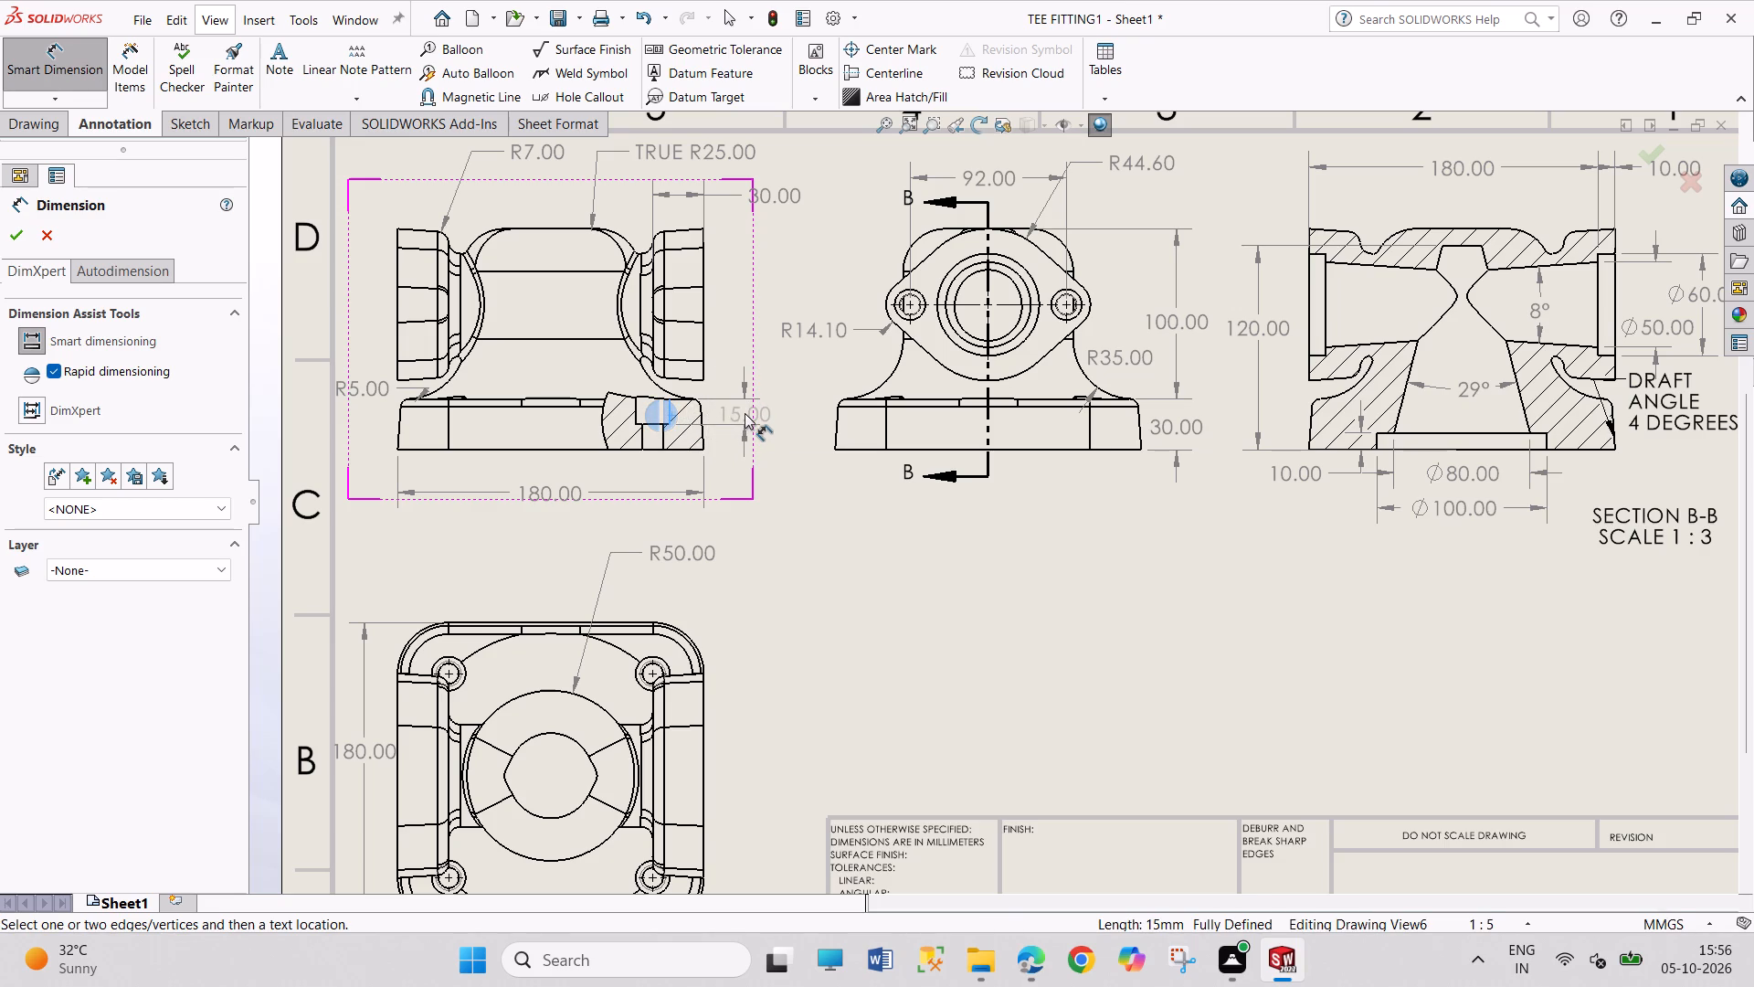
left_click(745, 412)
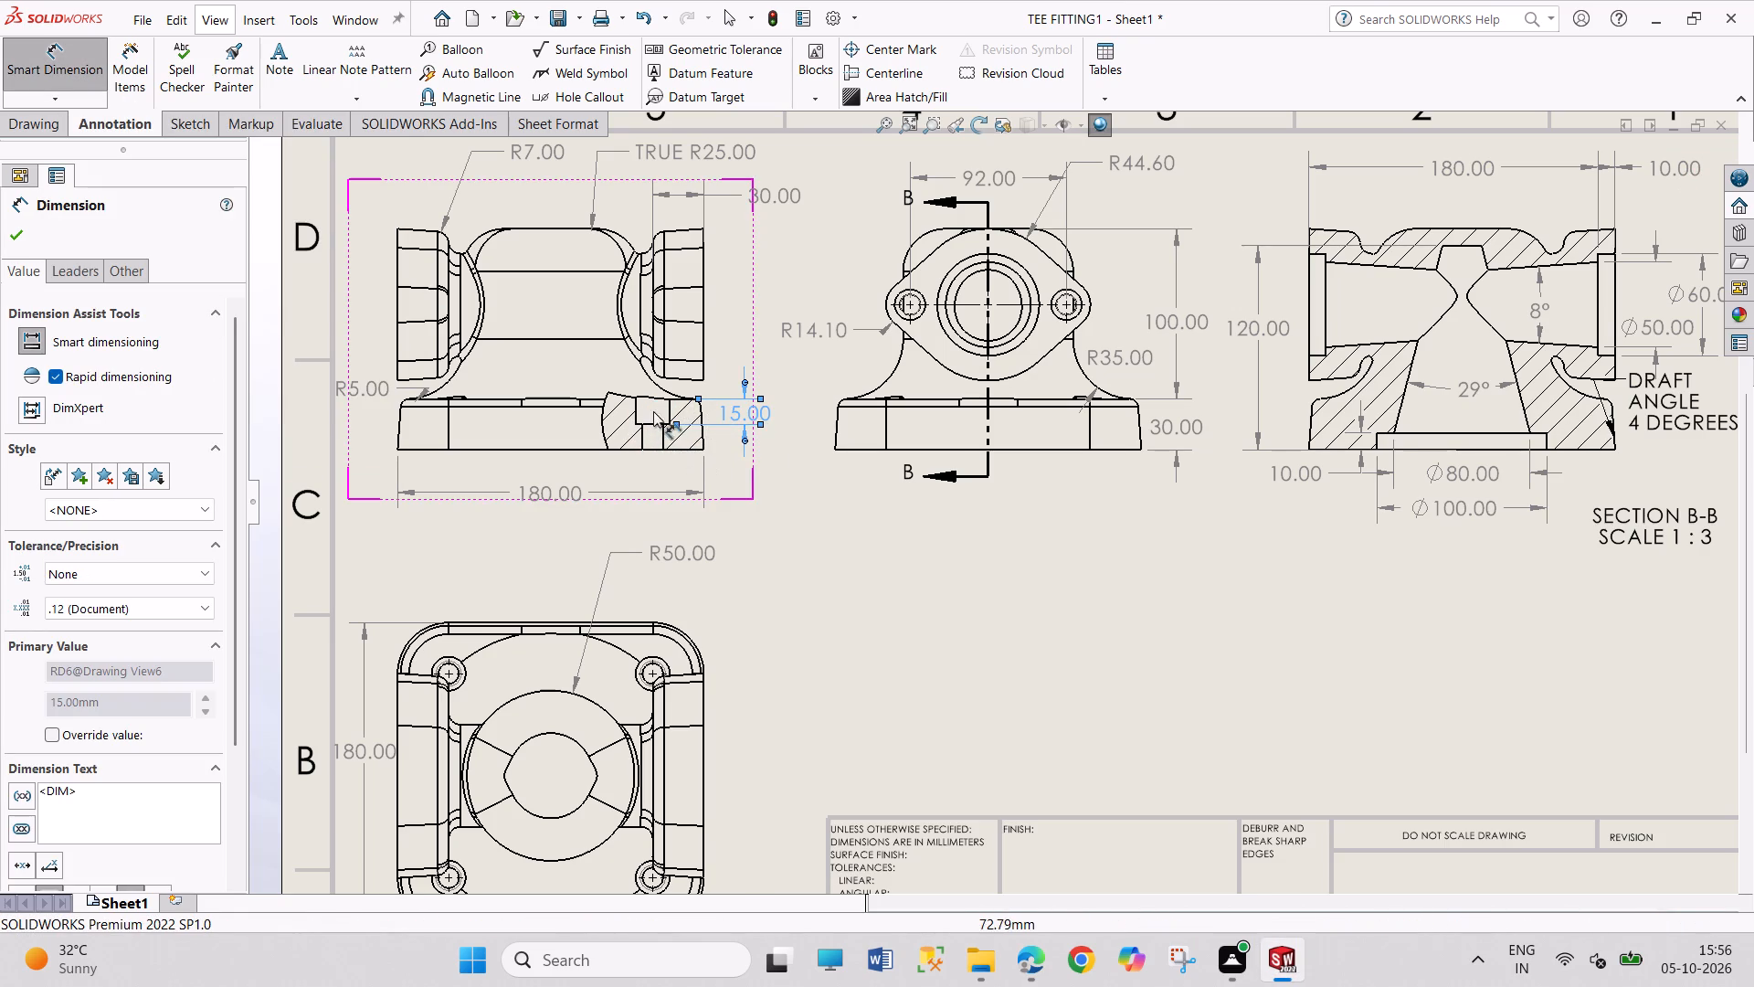
left_click(663, 440)
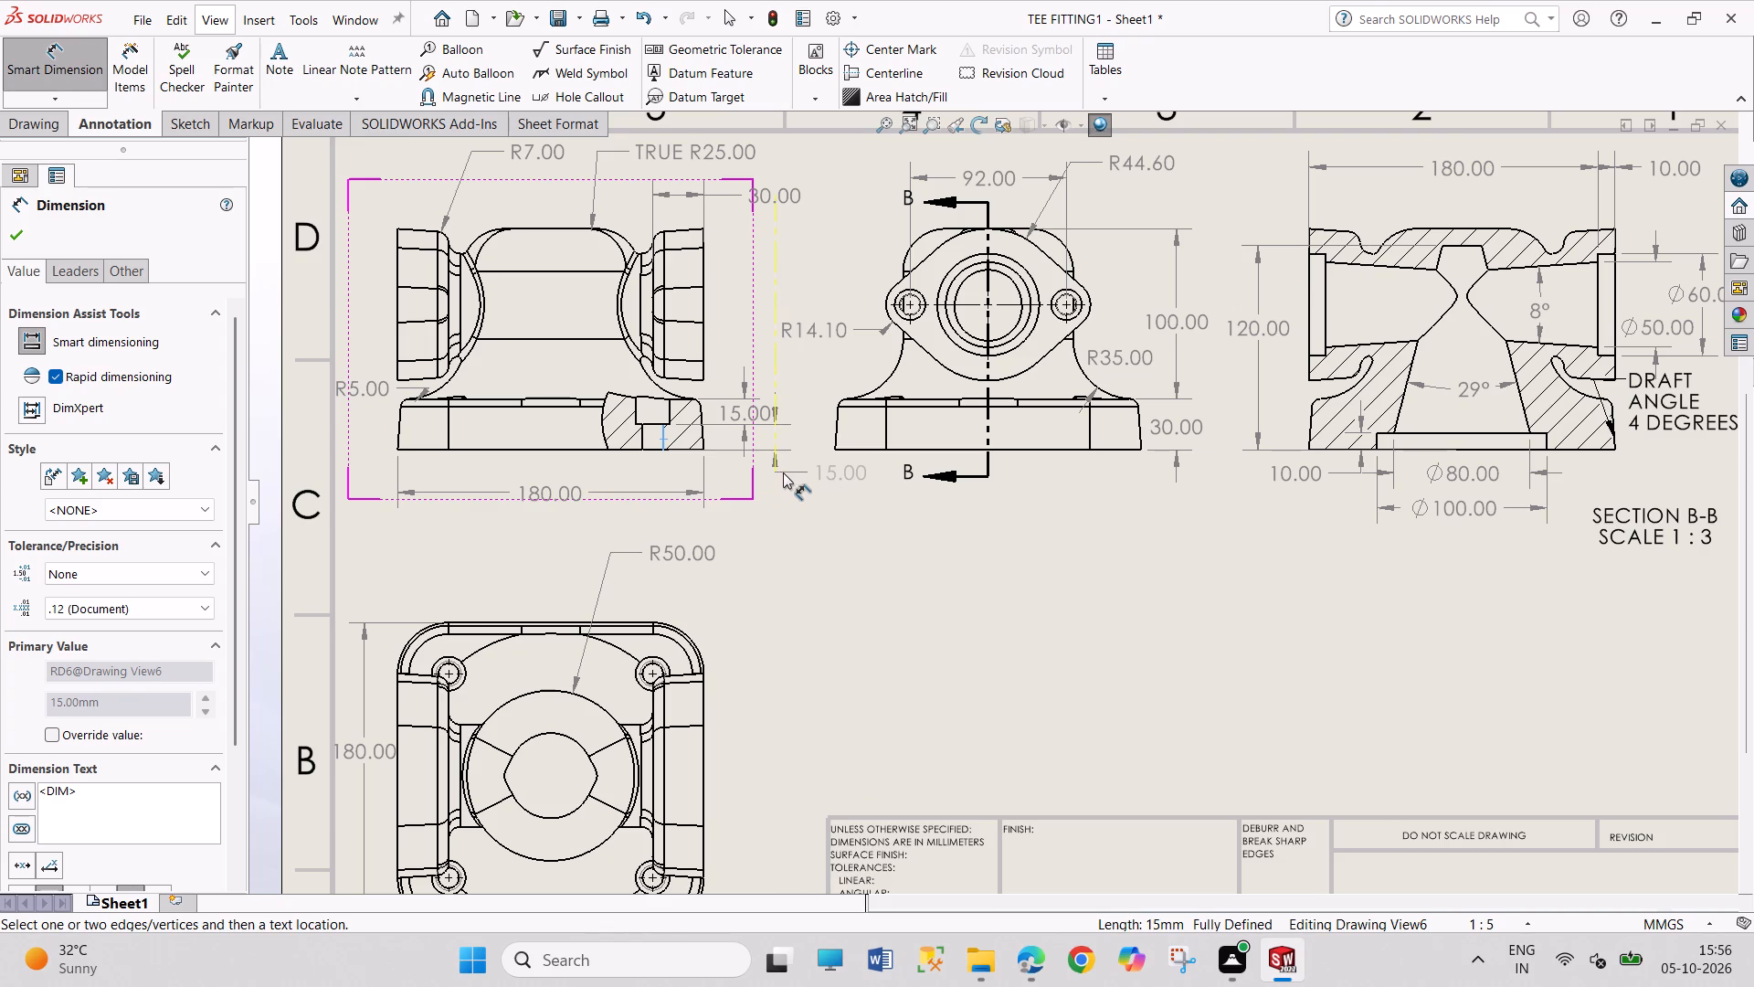
left_click(783, 472)
Dimension the narrower hole's diameter below the base and the counterbore's diameter above it in the front view's broken-out section.
scroll(676, 444, "down", 4)
scroll(763, 445, "down", 3)
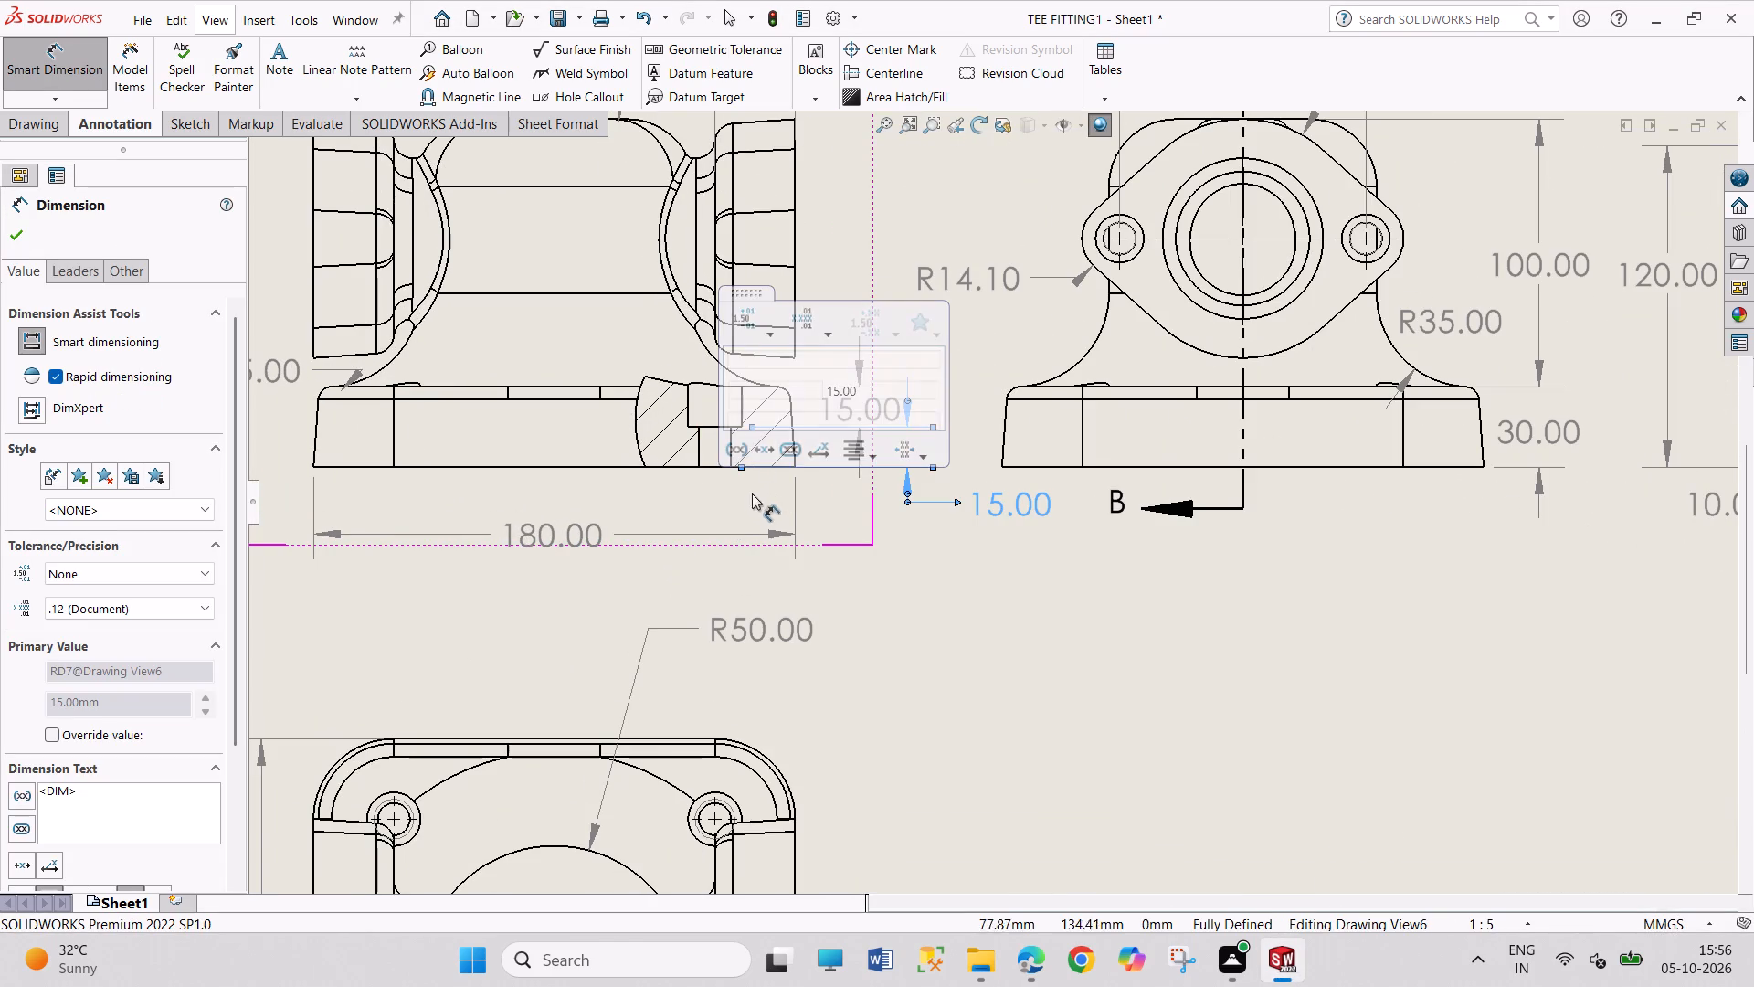
scroll(756, 483, "down", 3)
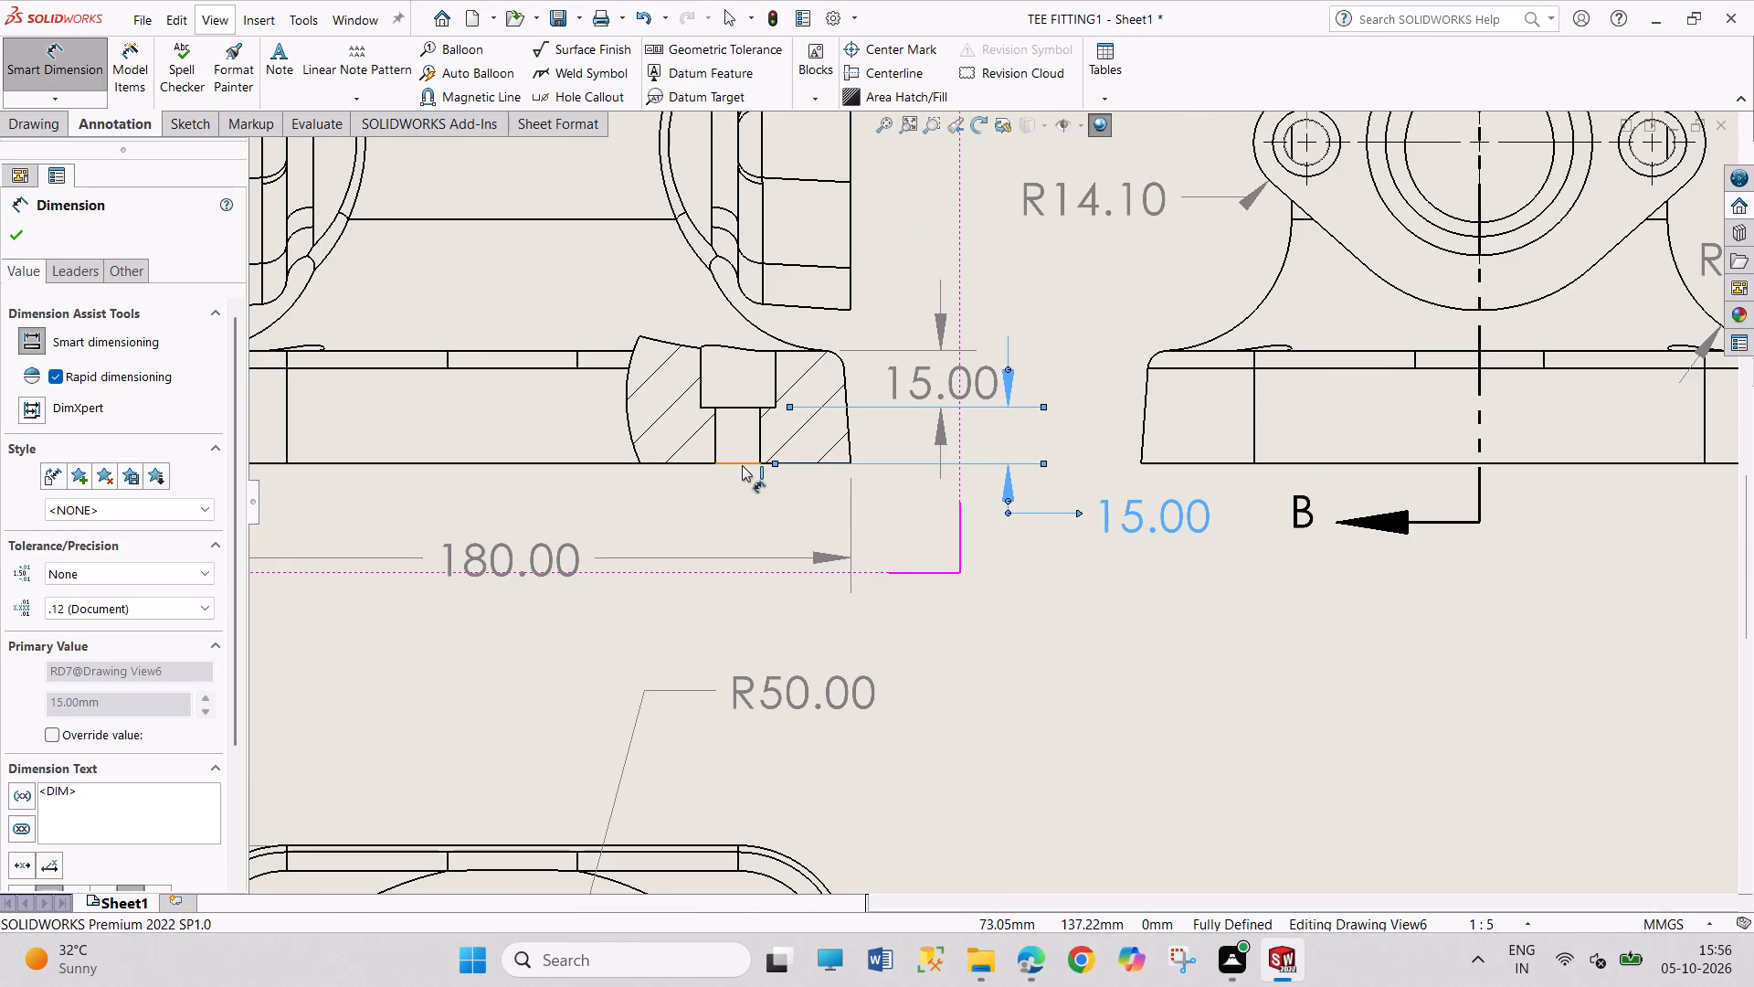
left_click(742, 465)
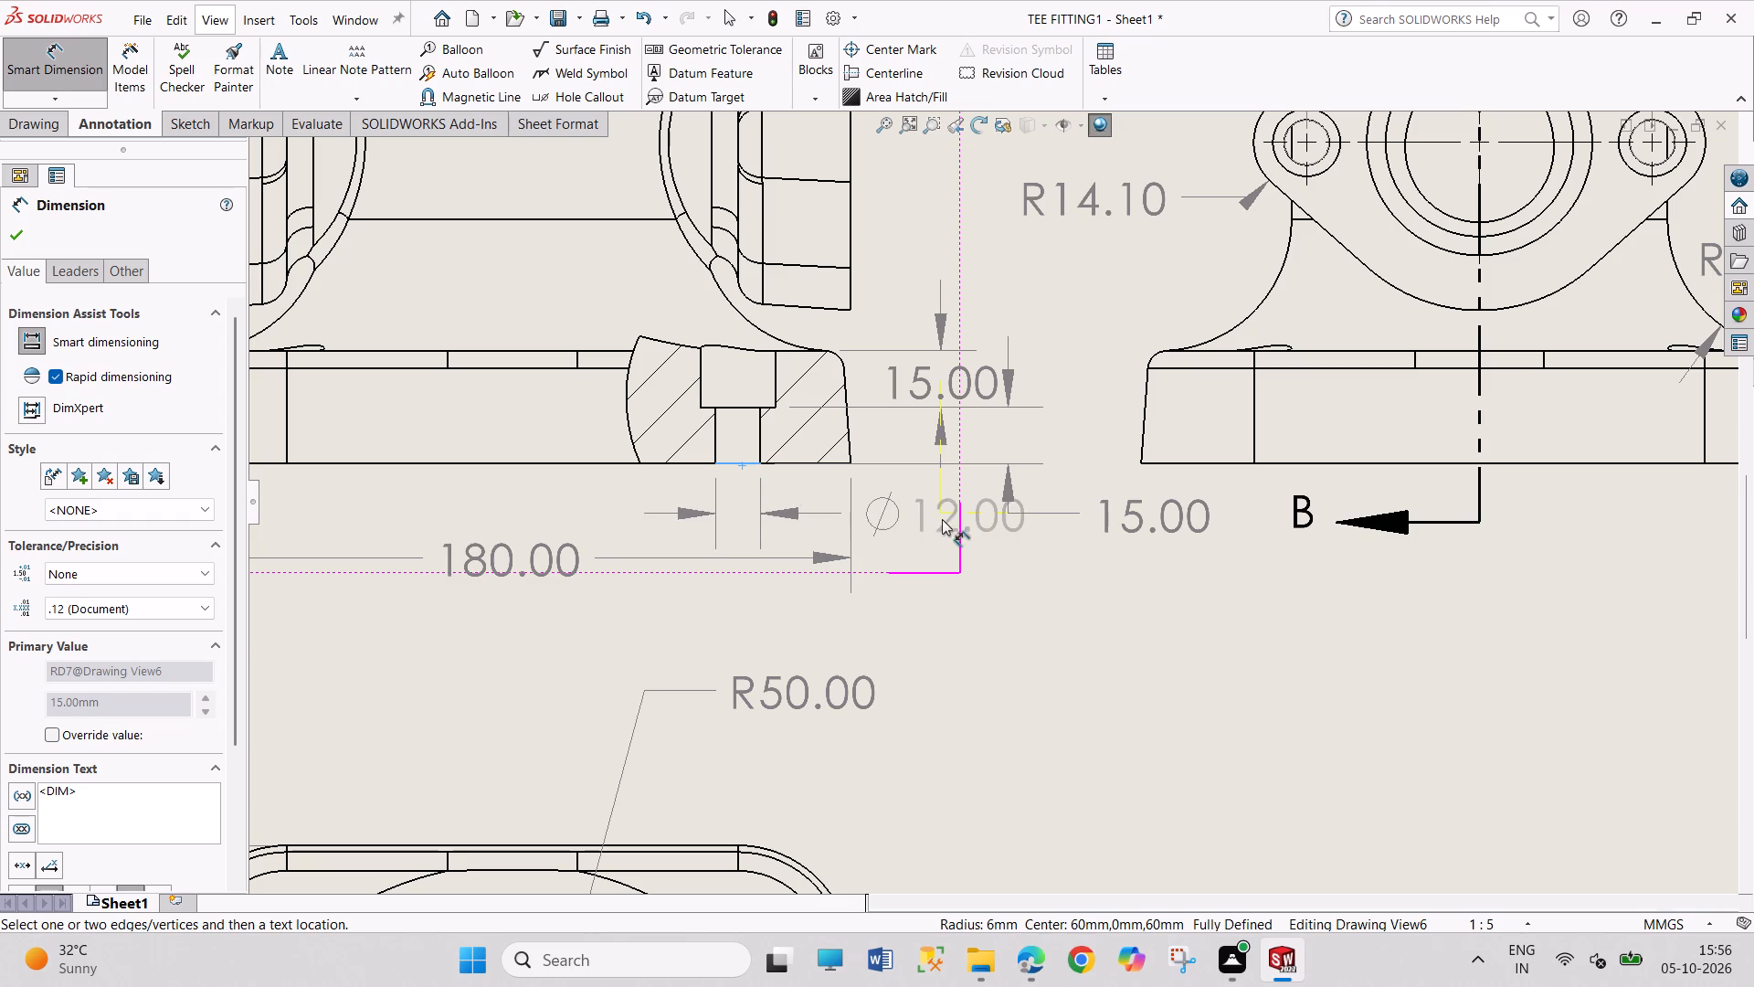
left_click(944, 538)
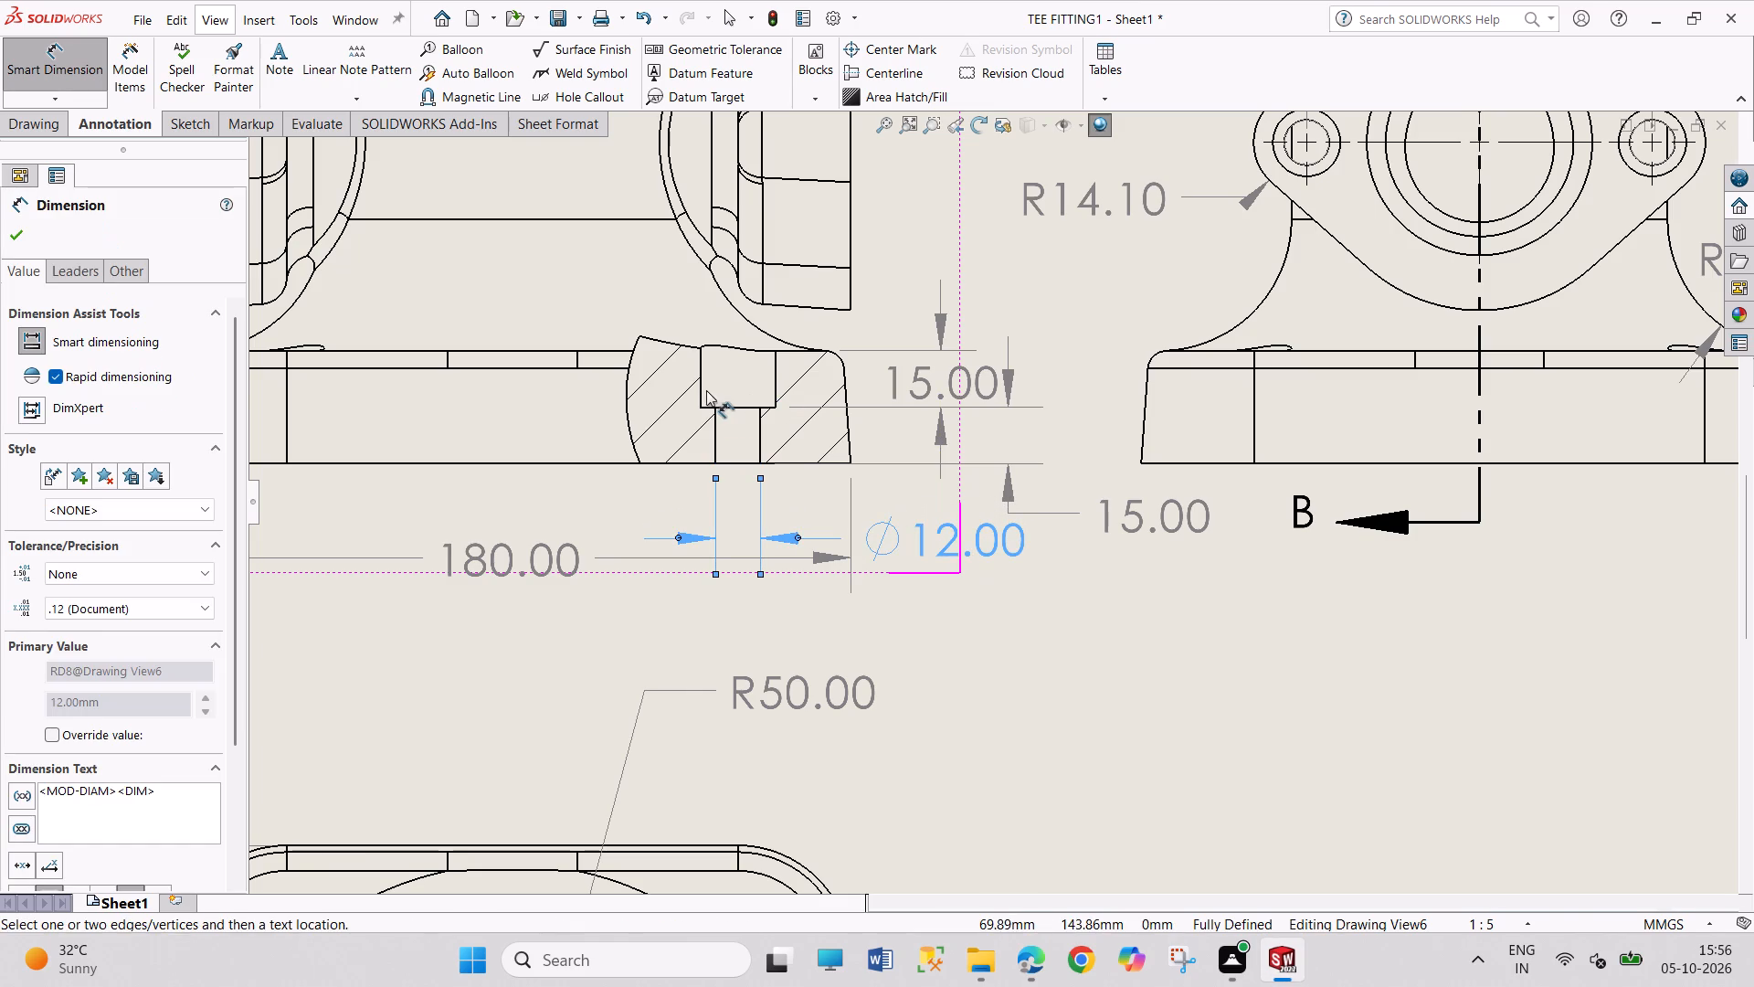
left_click(702, 389)
left_click(777, 394)
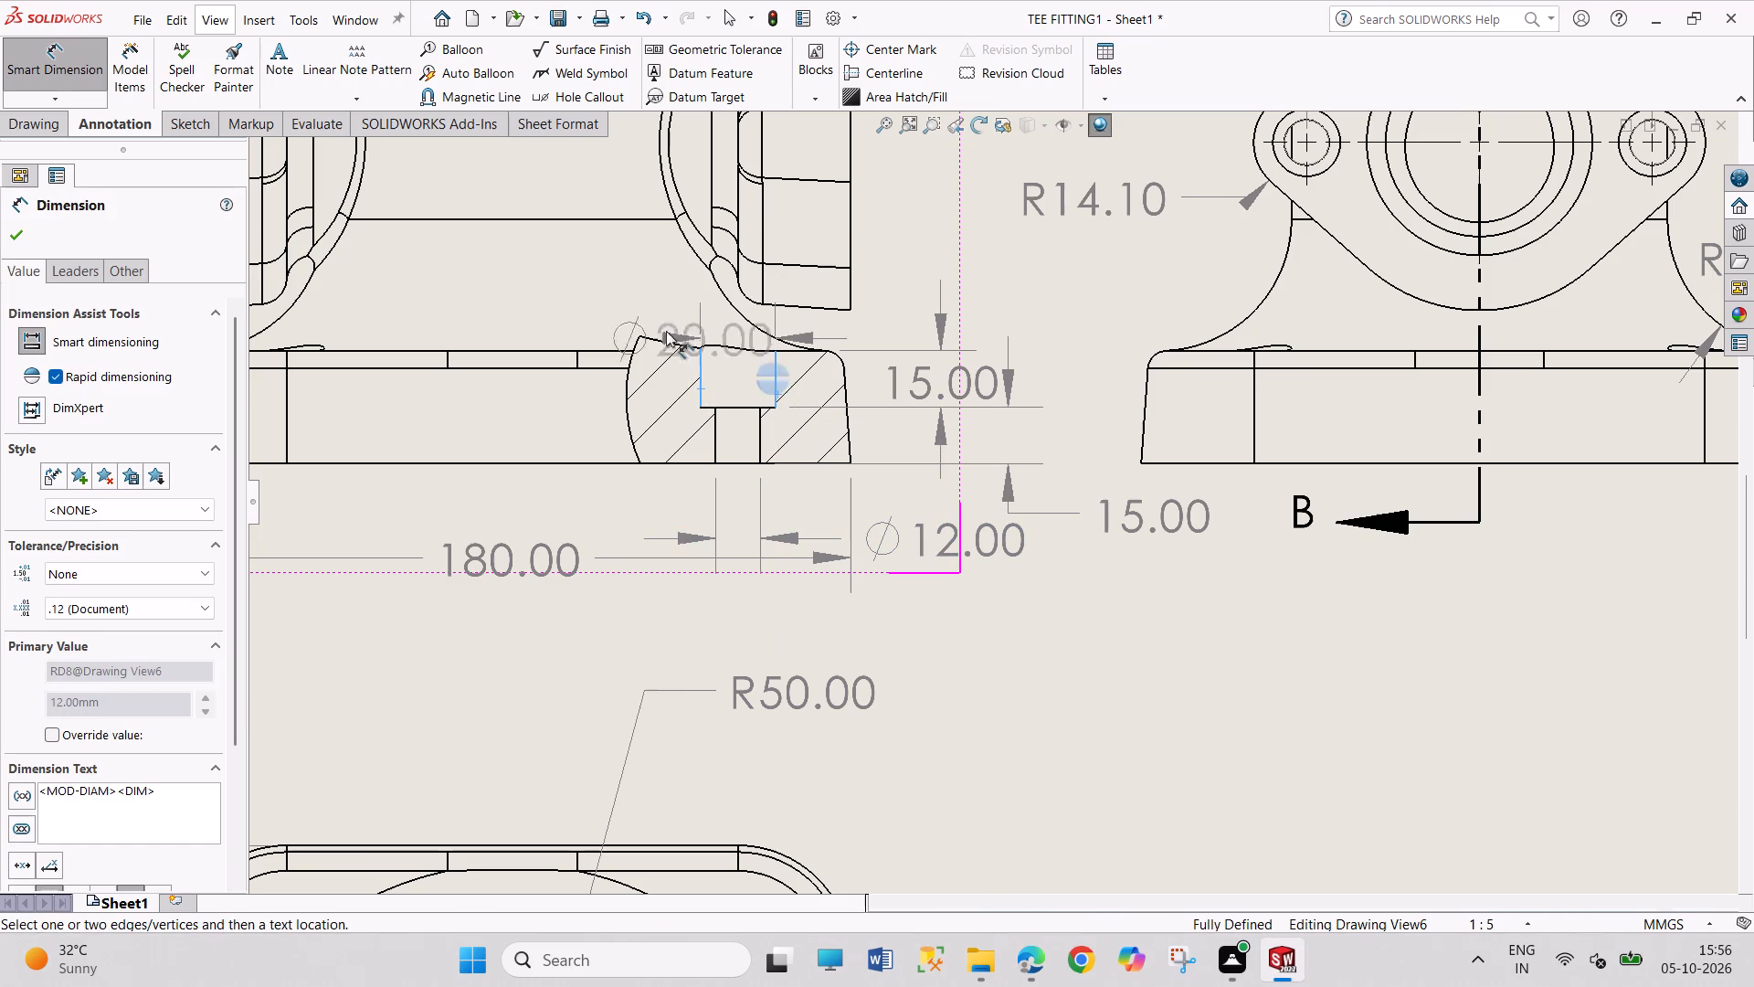
left_click(554, 300)
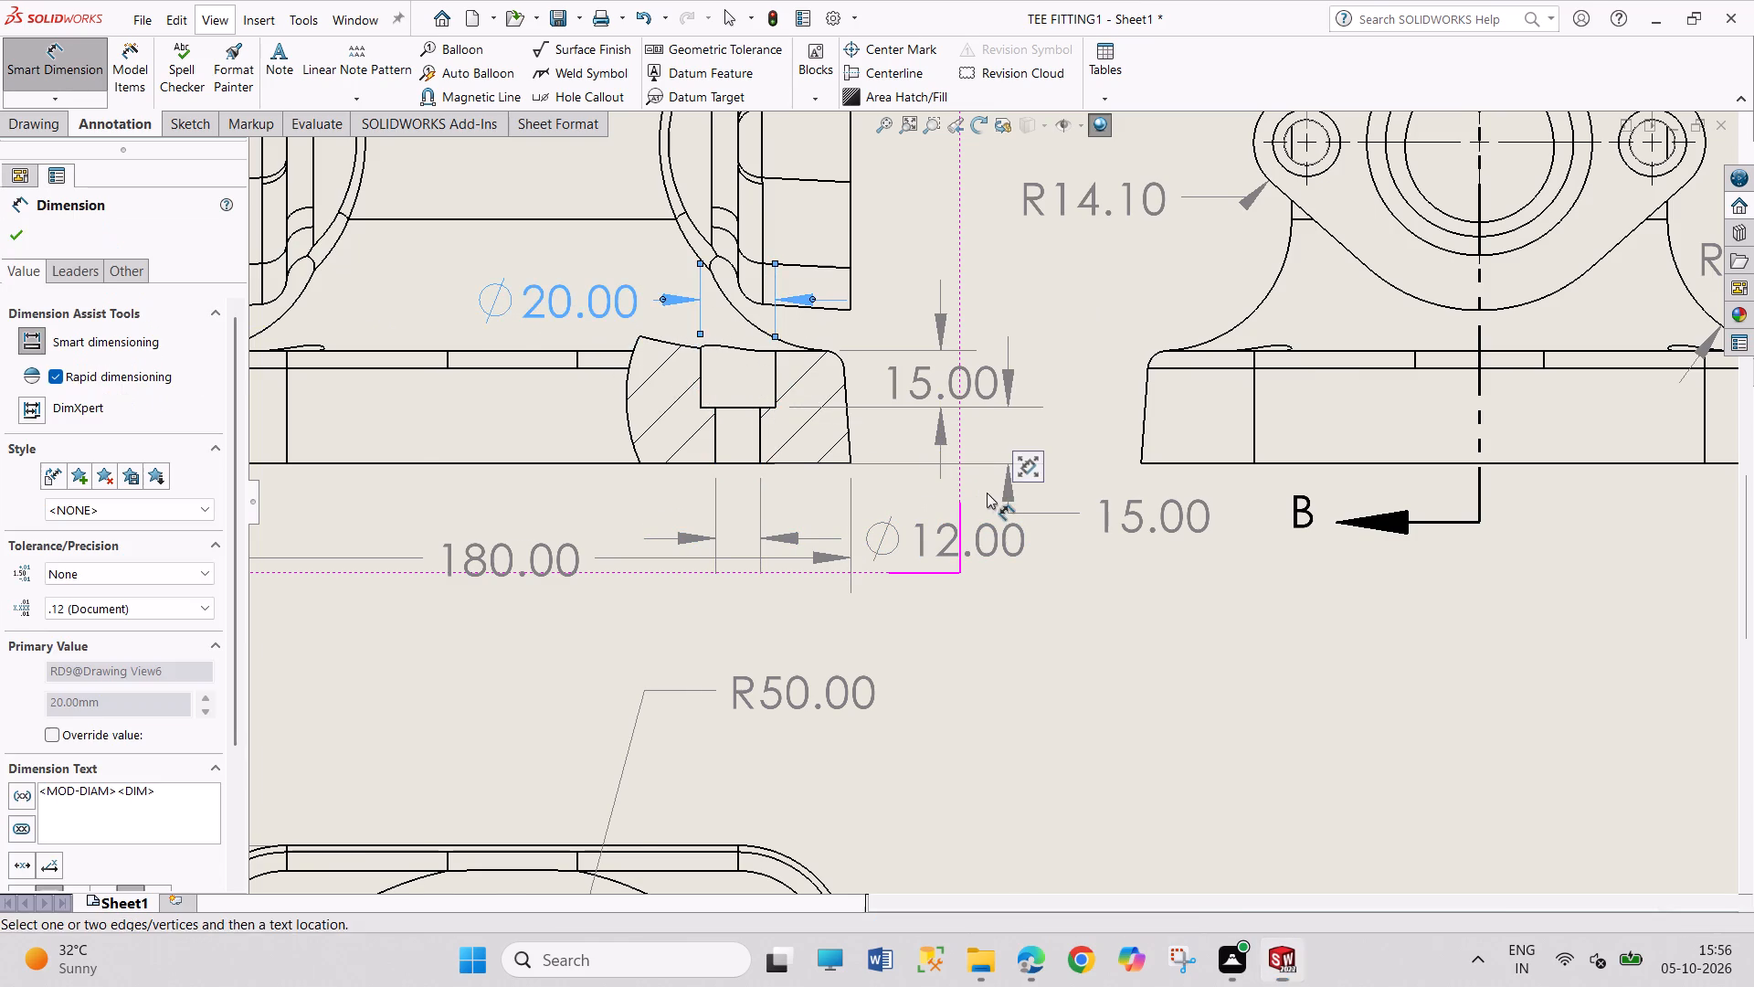
scroll(987, 493, "up", 3)
right_click(1177, 626)
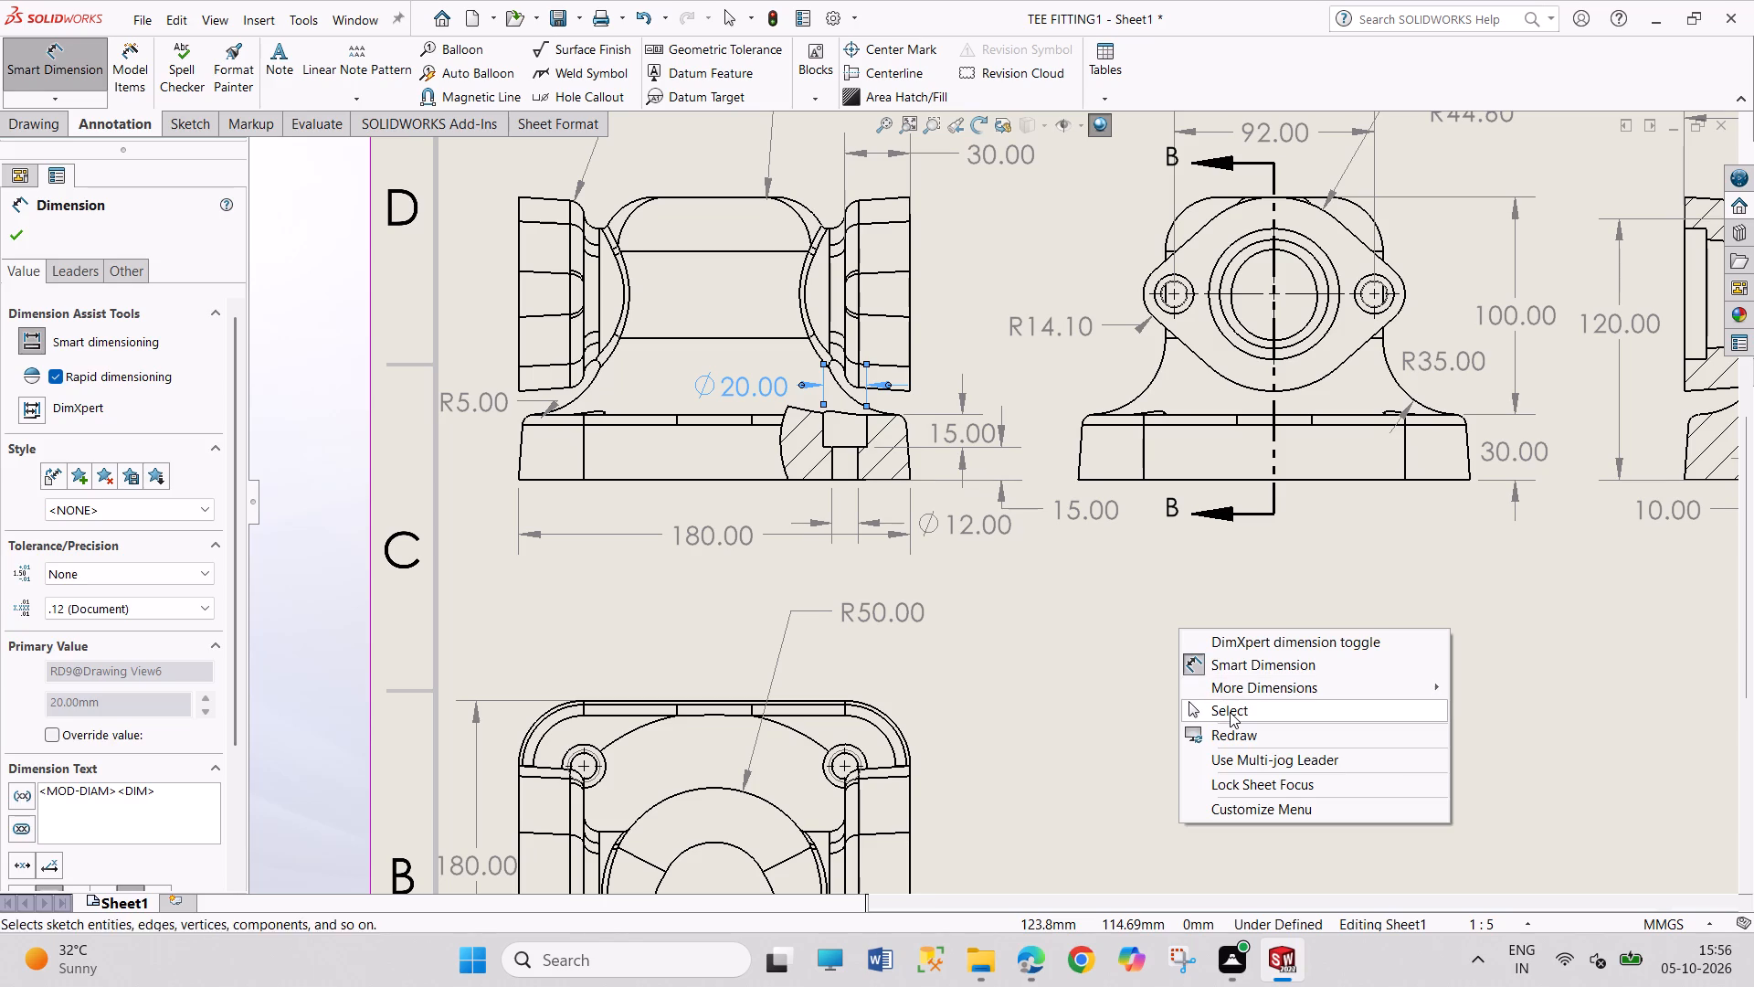
Move the narrower hole's 15.00 length dimension up beside the base, next to the counterbore depth in the front view.
left_click(1230, 713)
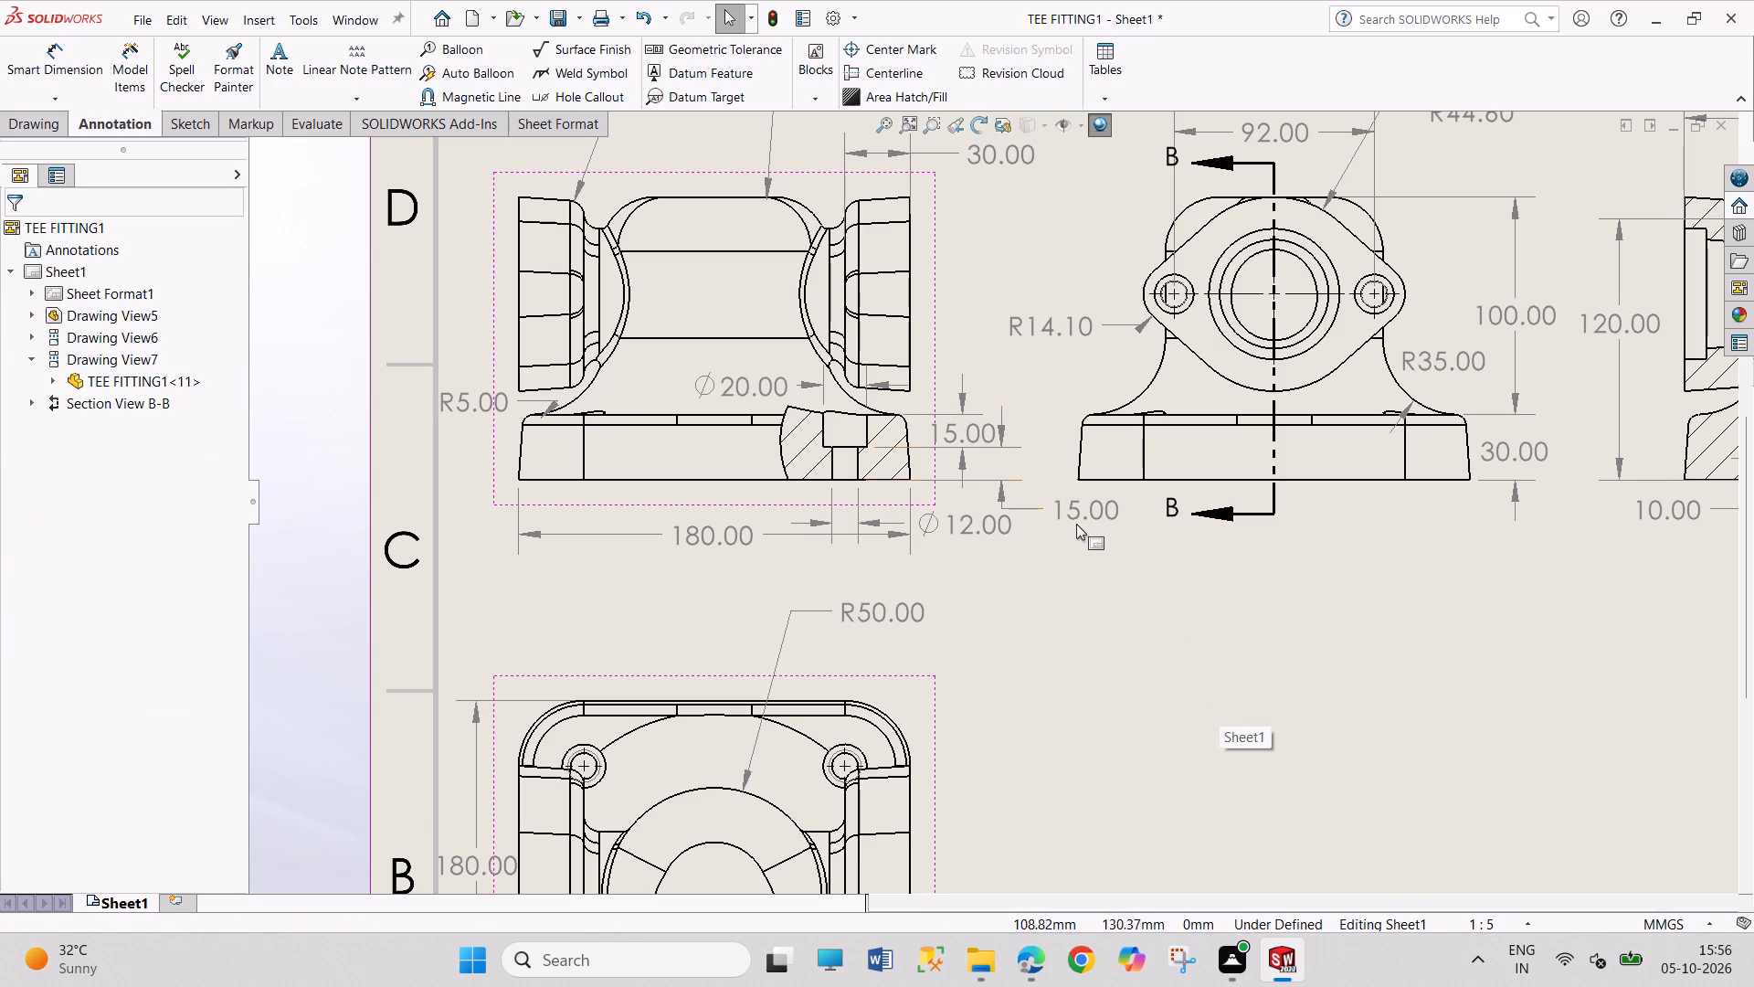
left_click_drag(1063, 512, 1055, 471)
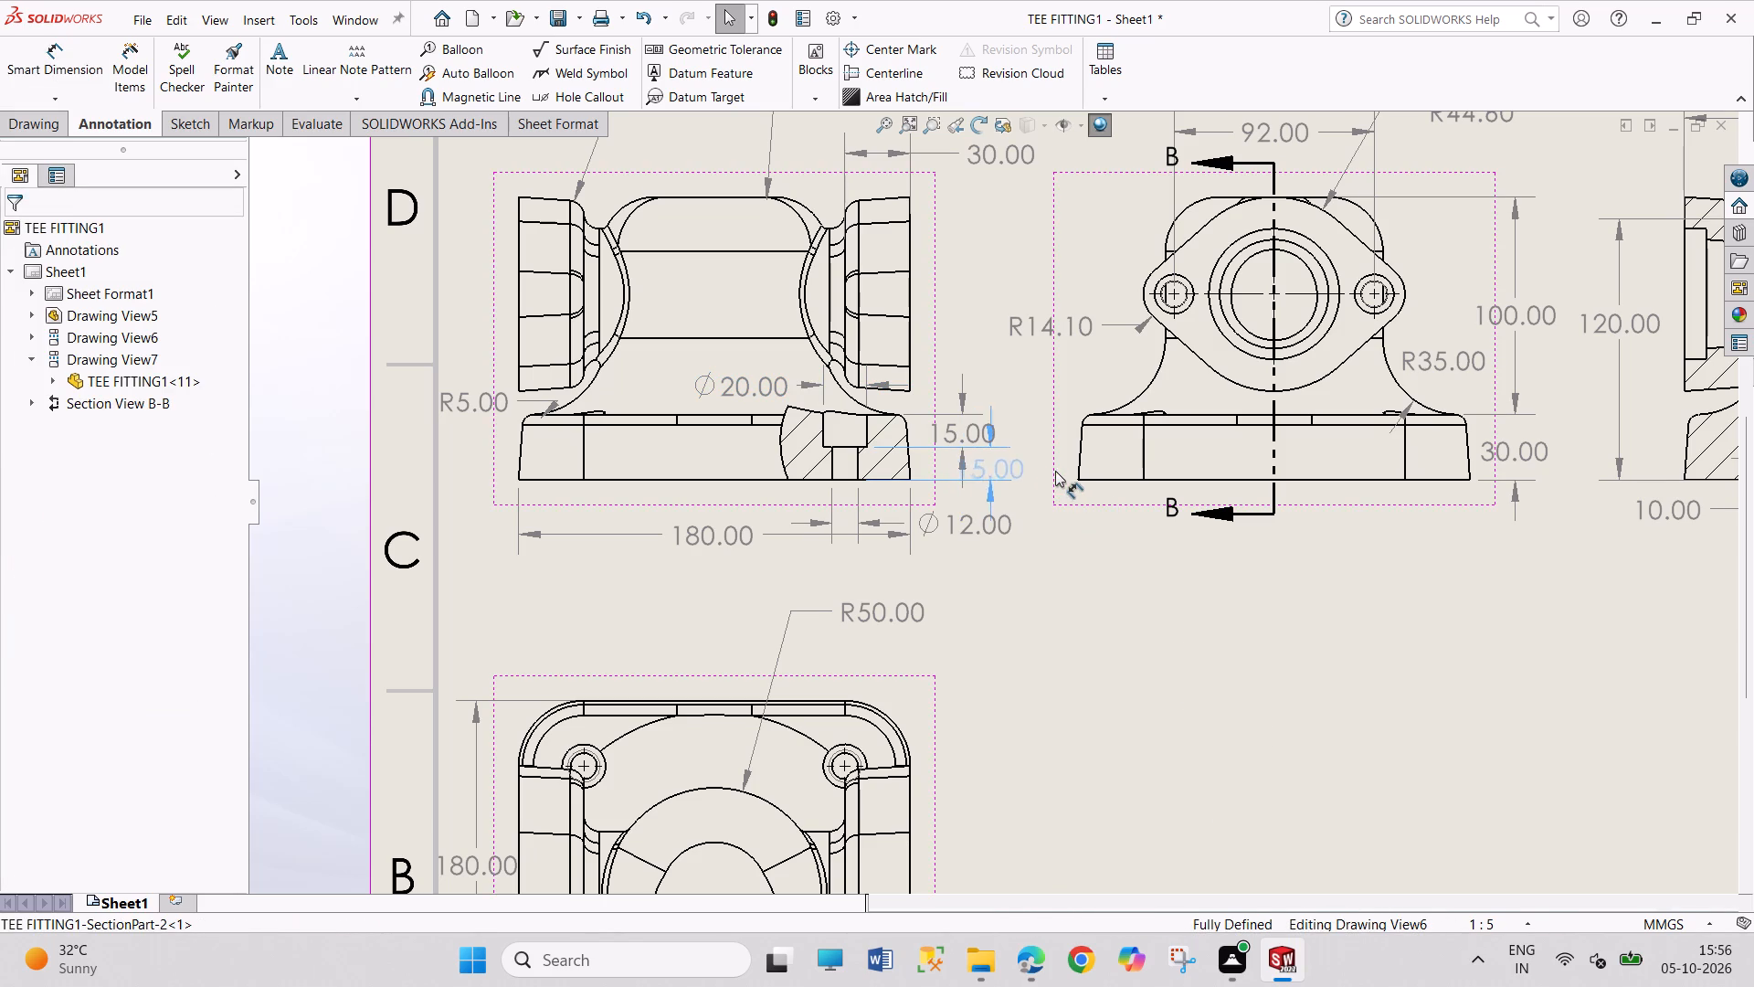
left_click_drag(1055, 471, 1076, 468)
left_click(1074, 610)
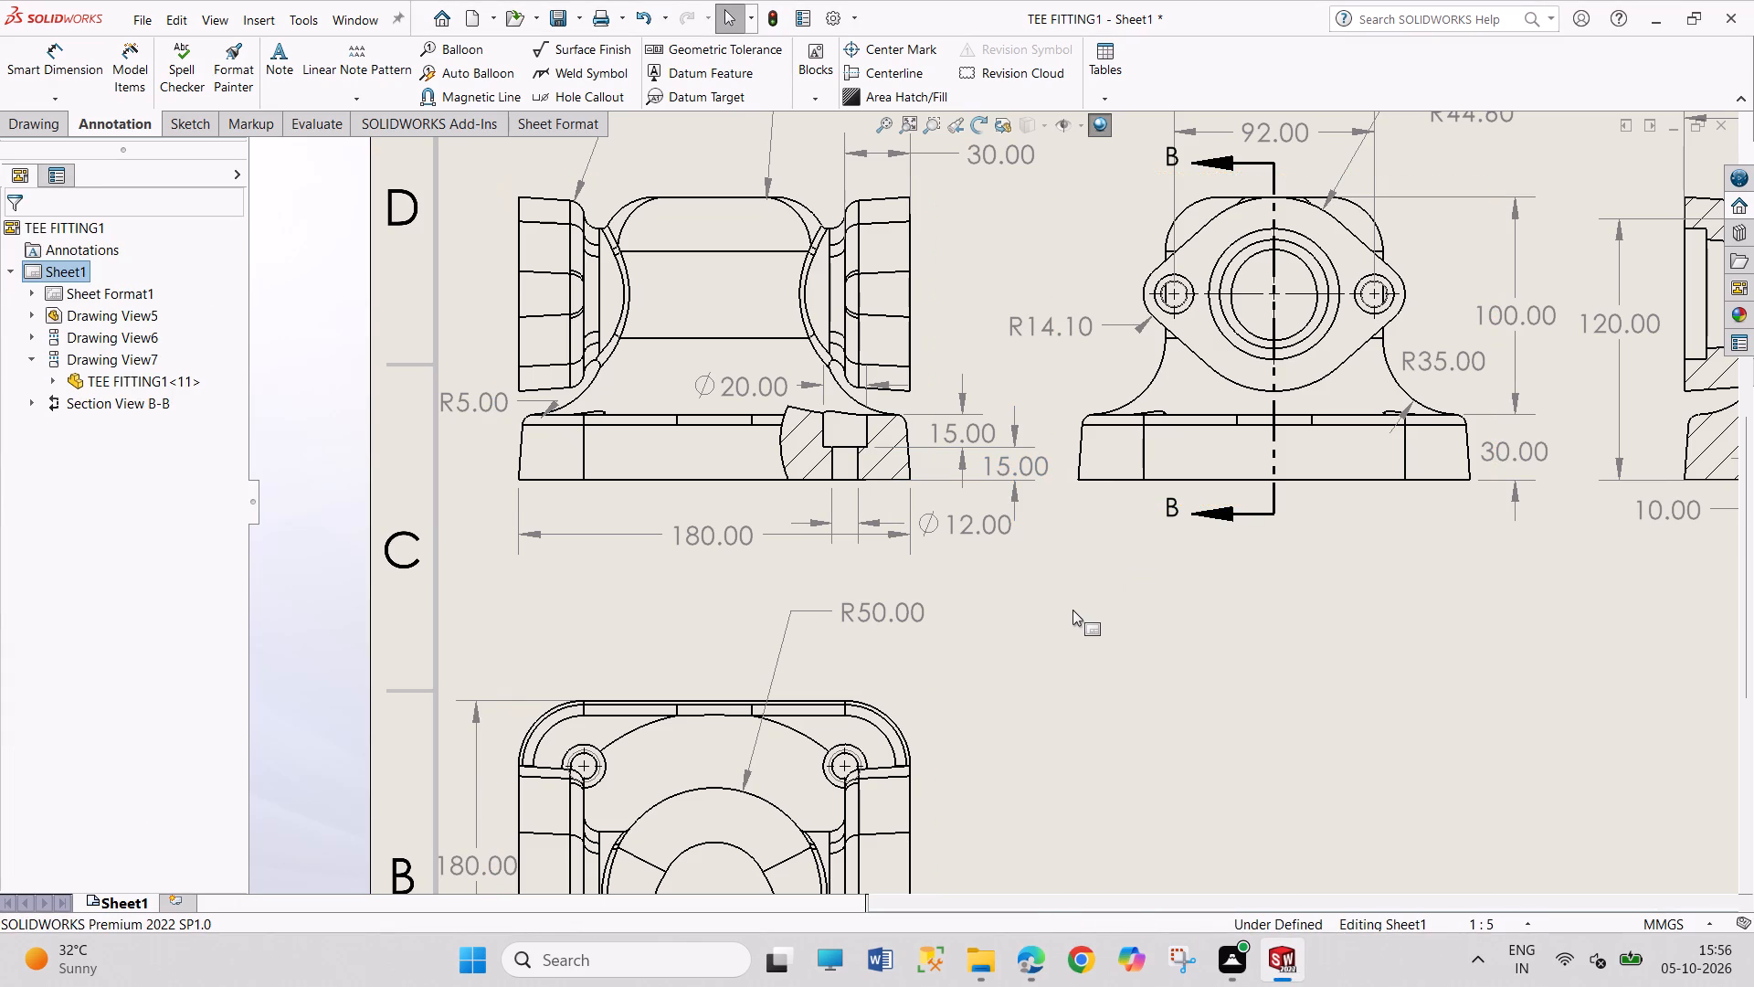
Reposition the front view's Ø12.00 hole dimension beneath the base, left of its hole, and lower the 180.00 base width dimension beneath it.
left_click_drag(985, 525, 900, 506)
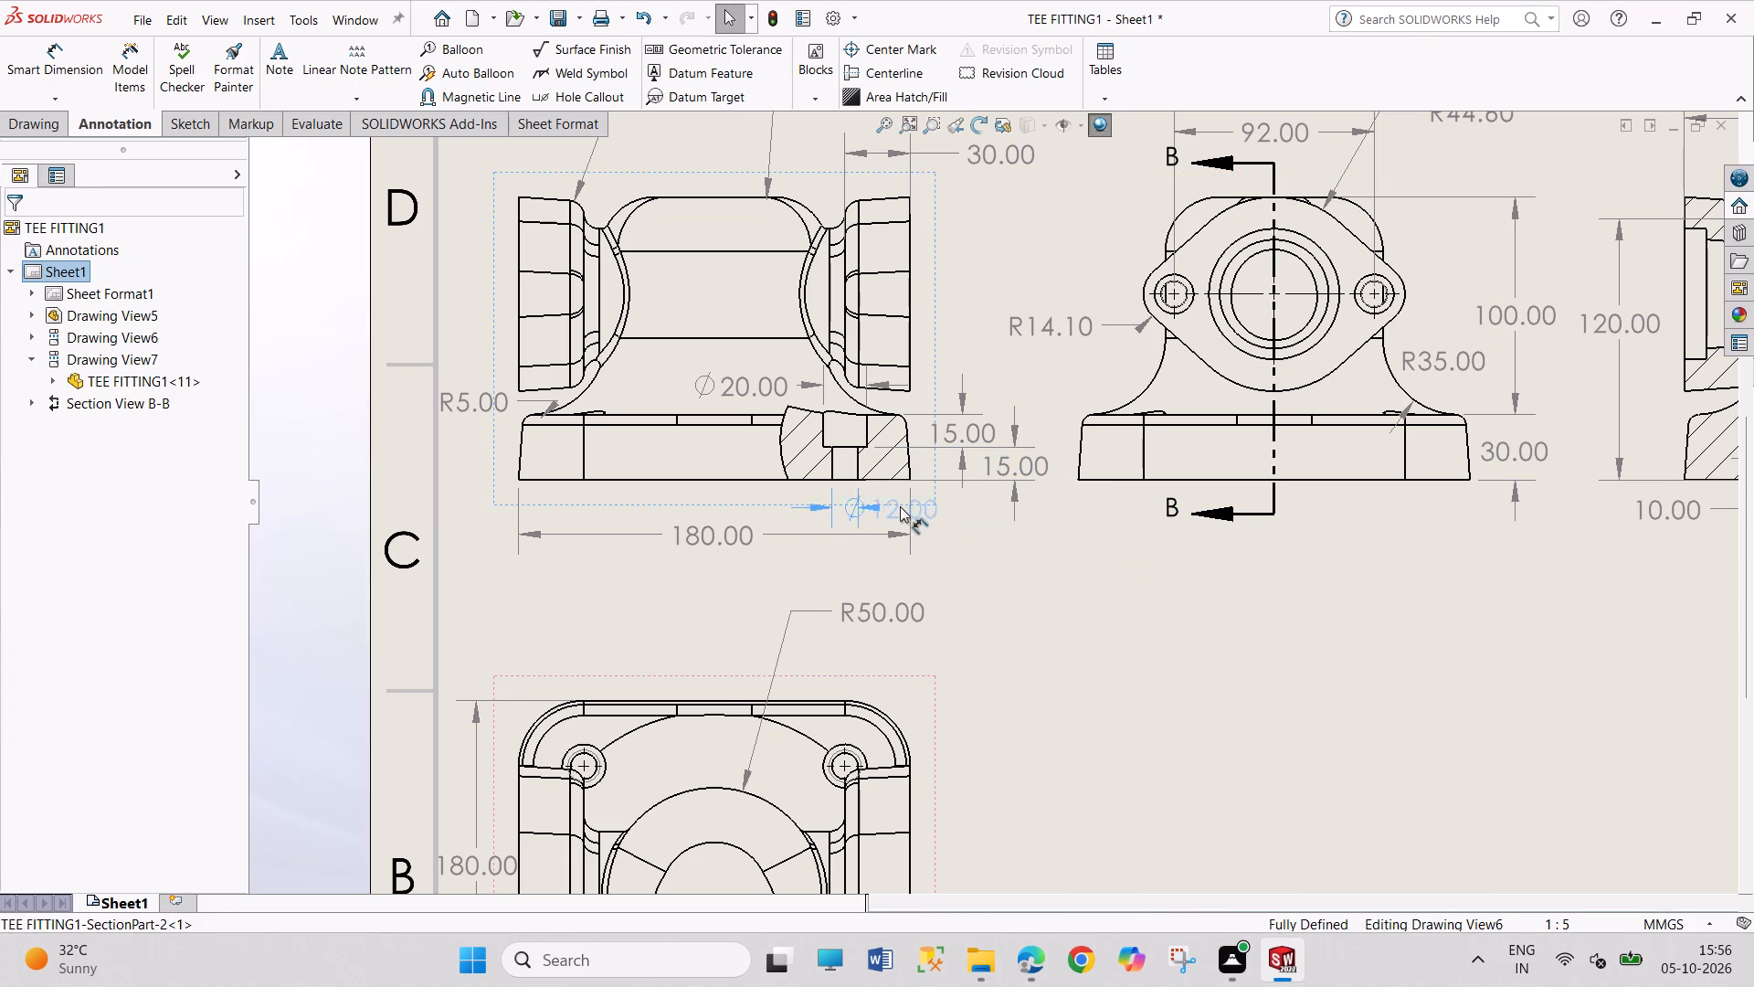
left_click_drag(900, 506, 770, 509)
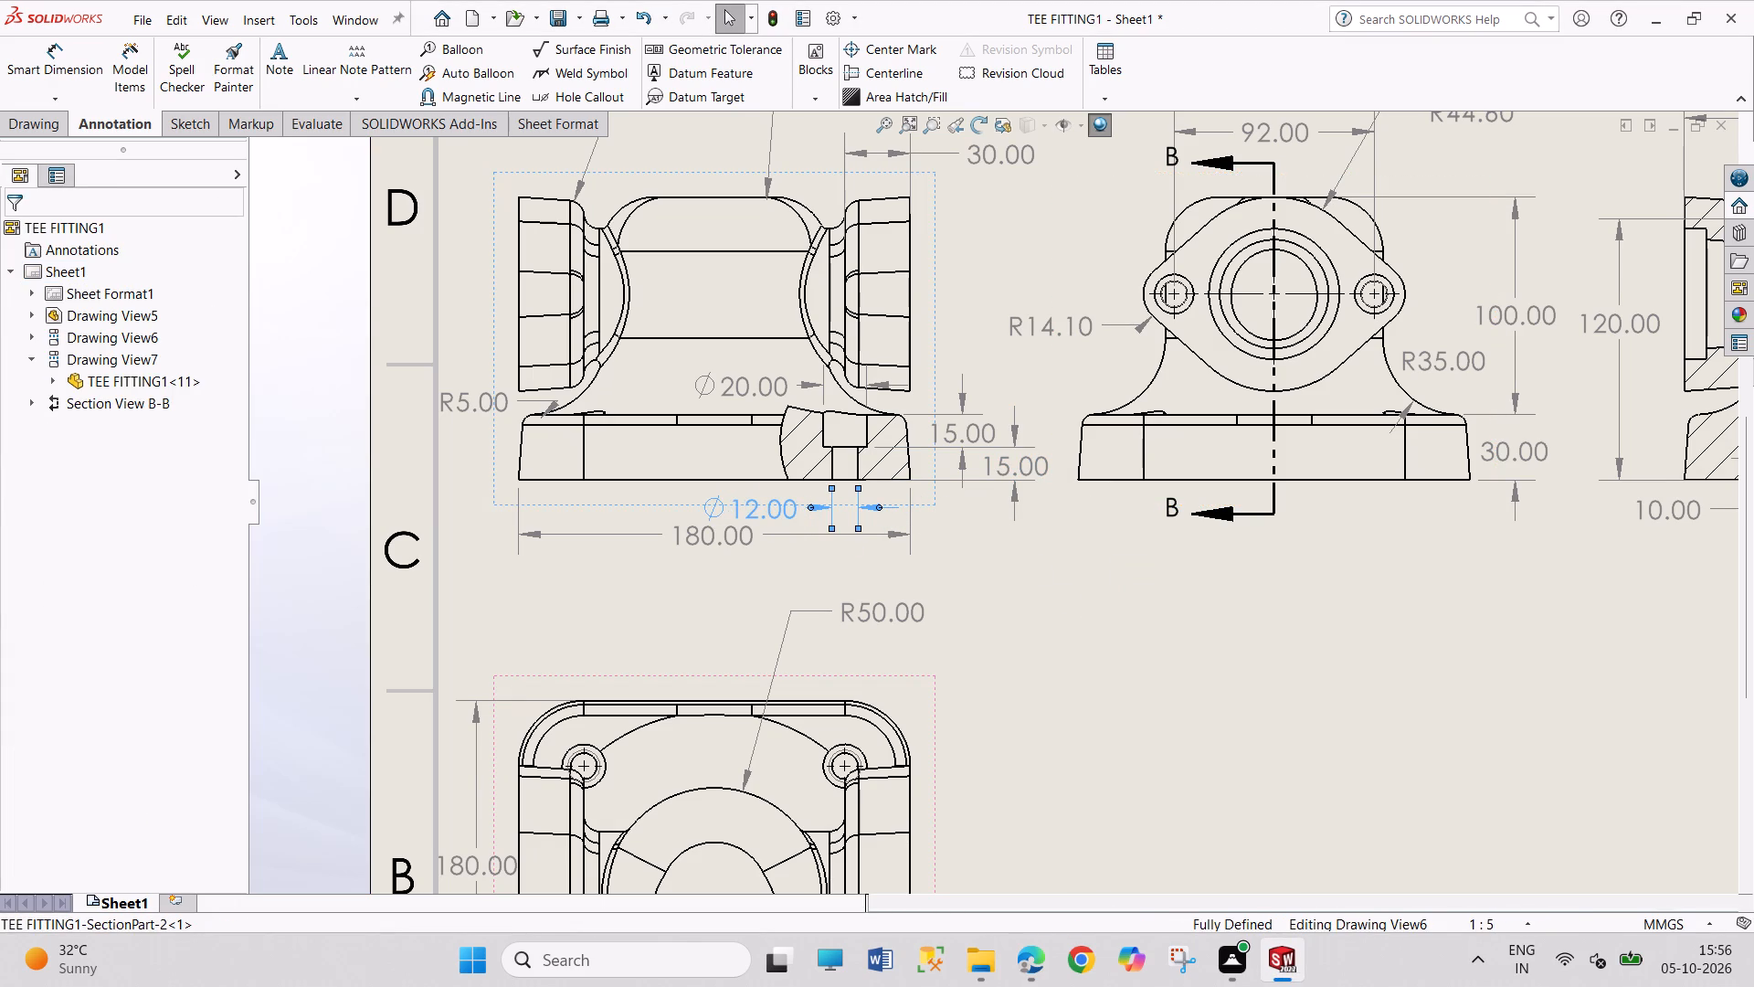
left_click(1083, 633)
left_click_drag(729, 545, 737, 585)
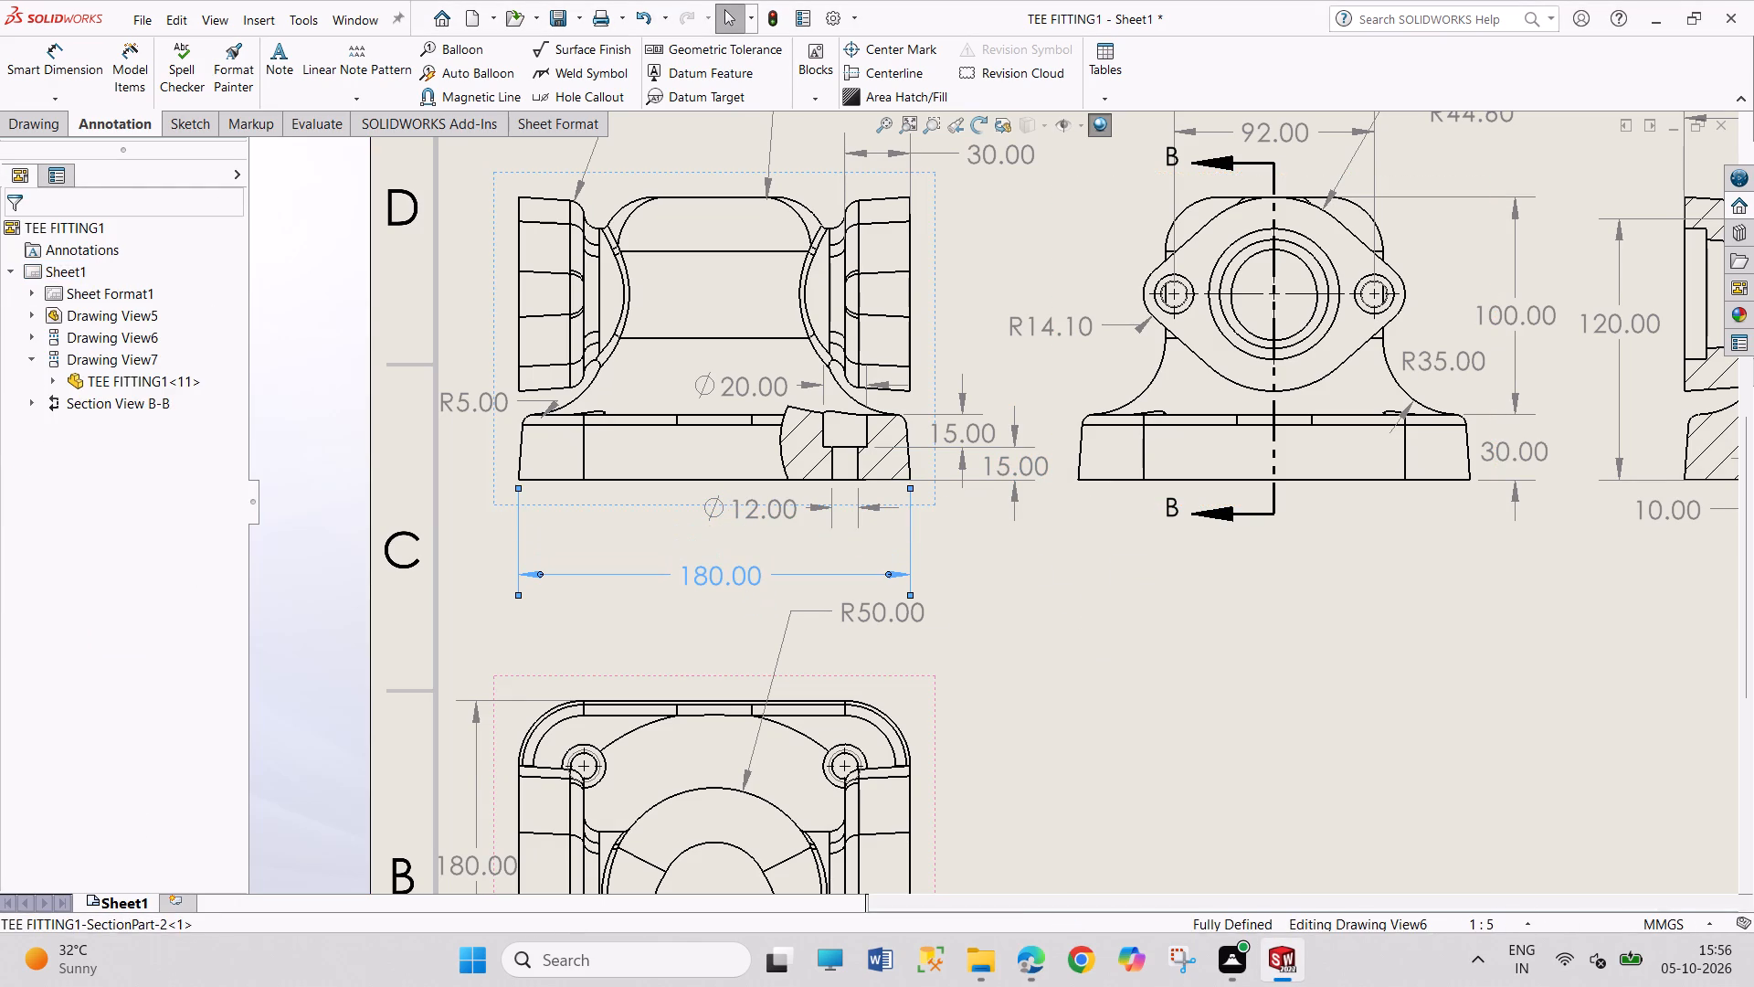
left_click_drag(749, 504, 774, 519)
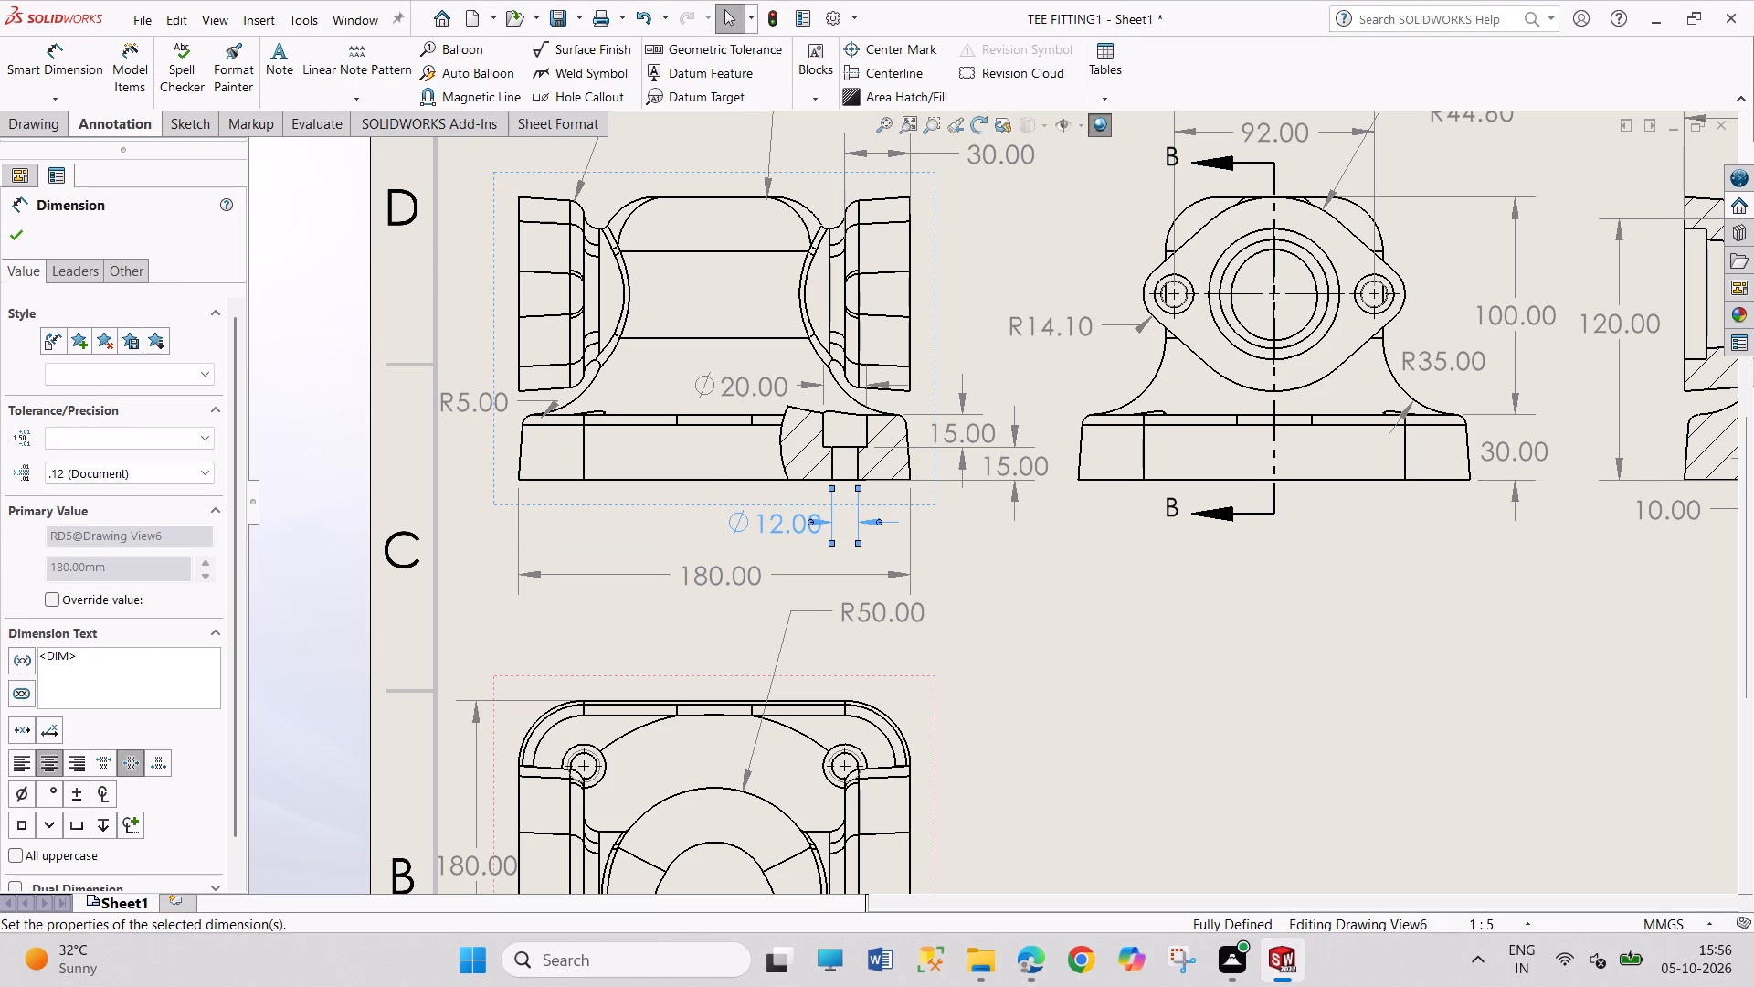
left_click(1132, 623)
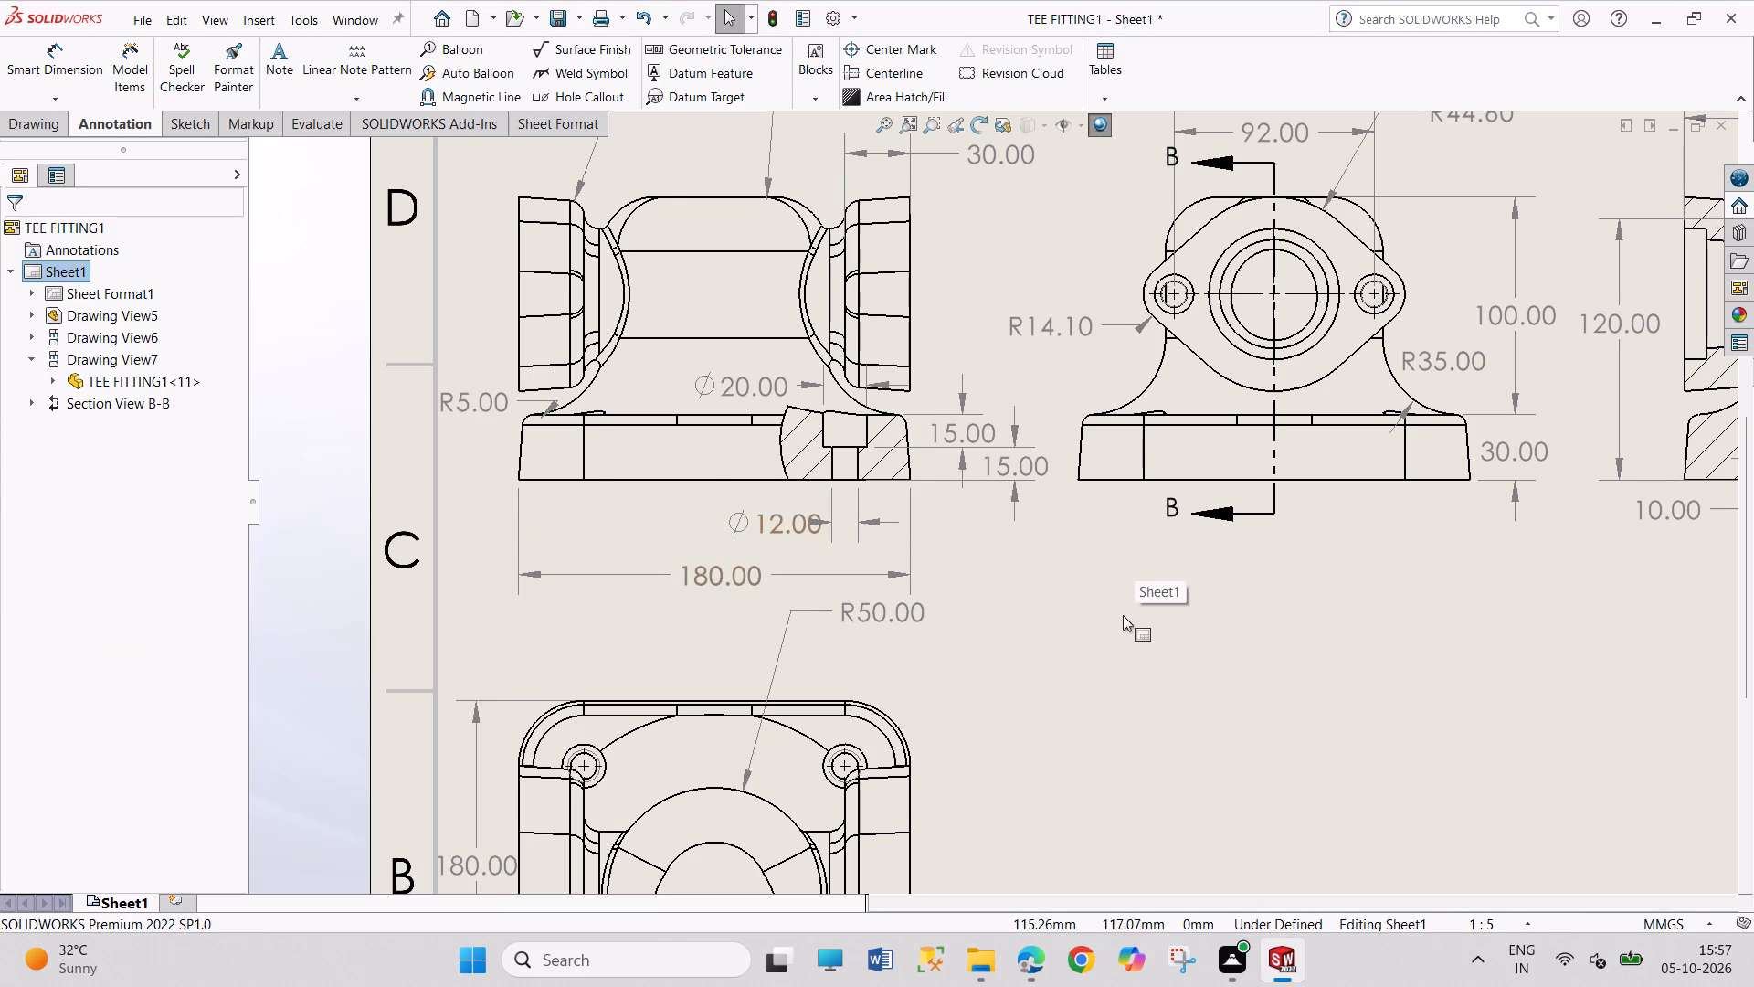
left_click(1064, 641)
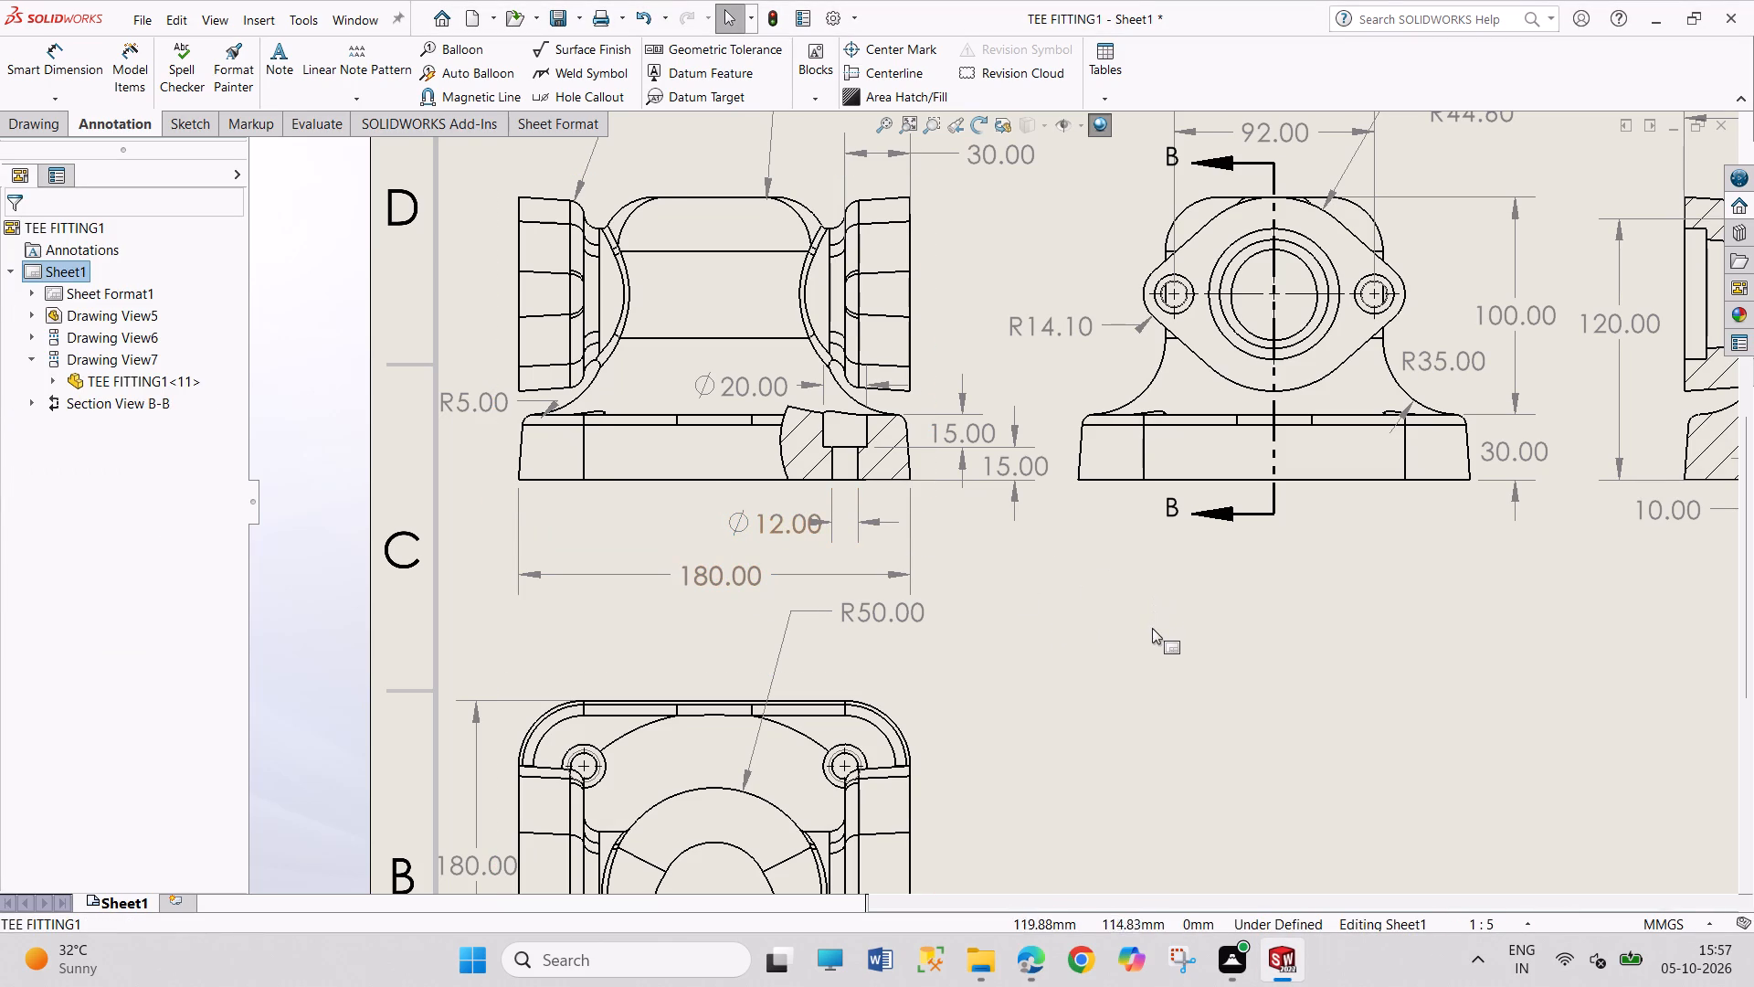
left_click(1152, 628)
left_click_drag(780, 532, 752, 524)
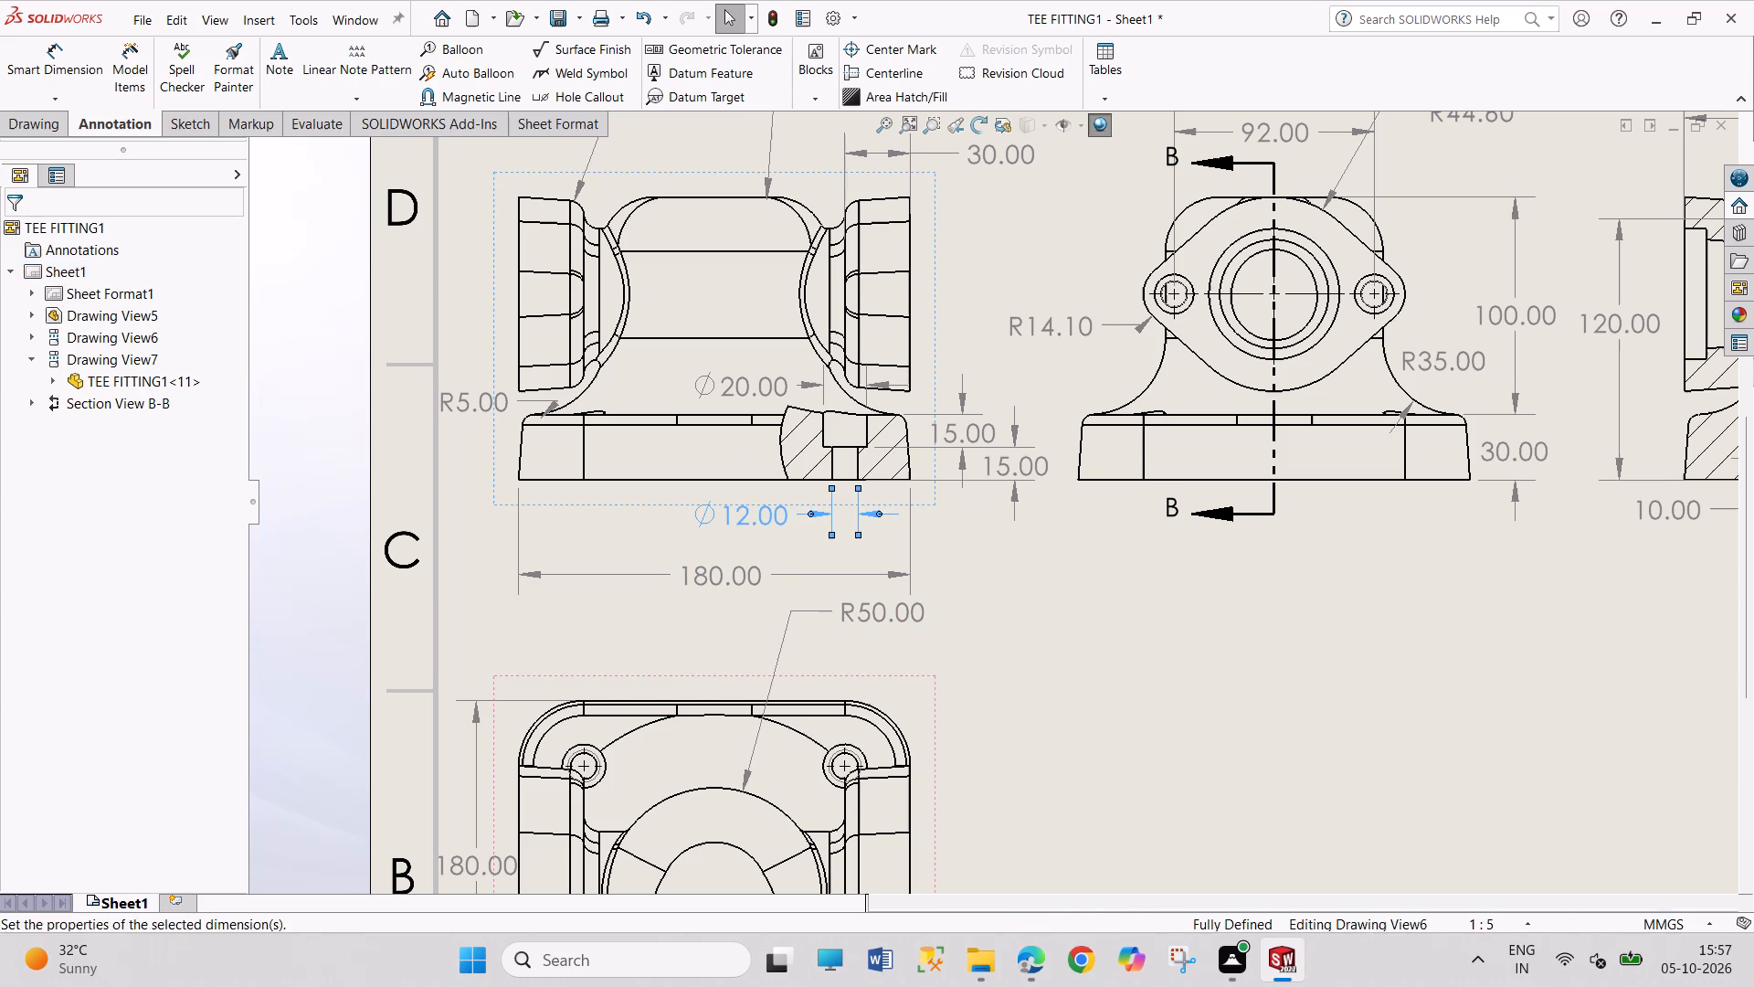
left_click(1233, 626)
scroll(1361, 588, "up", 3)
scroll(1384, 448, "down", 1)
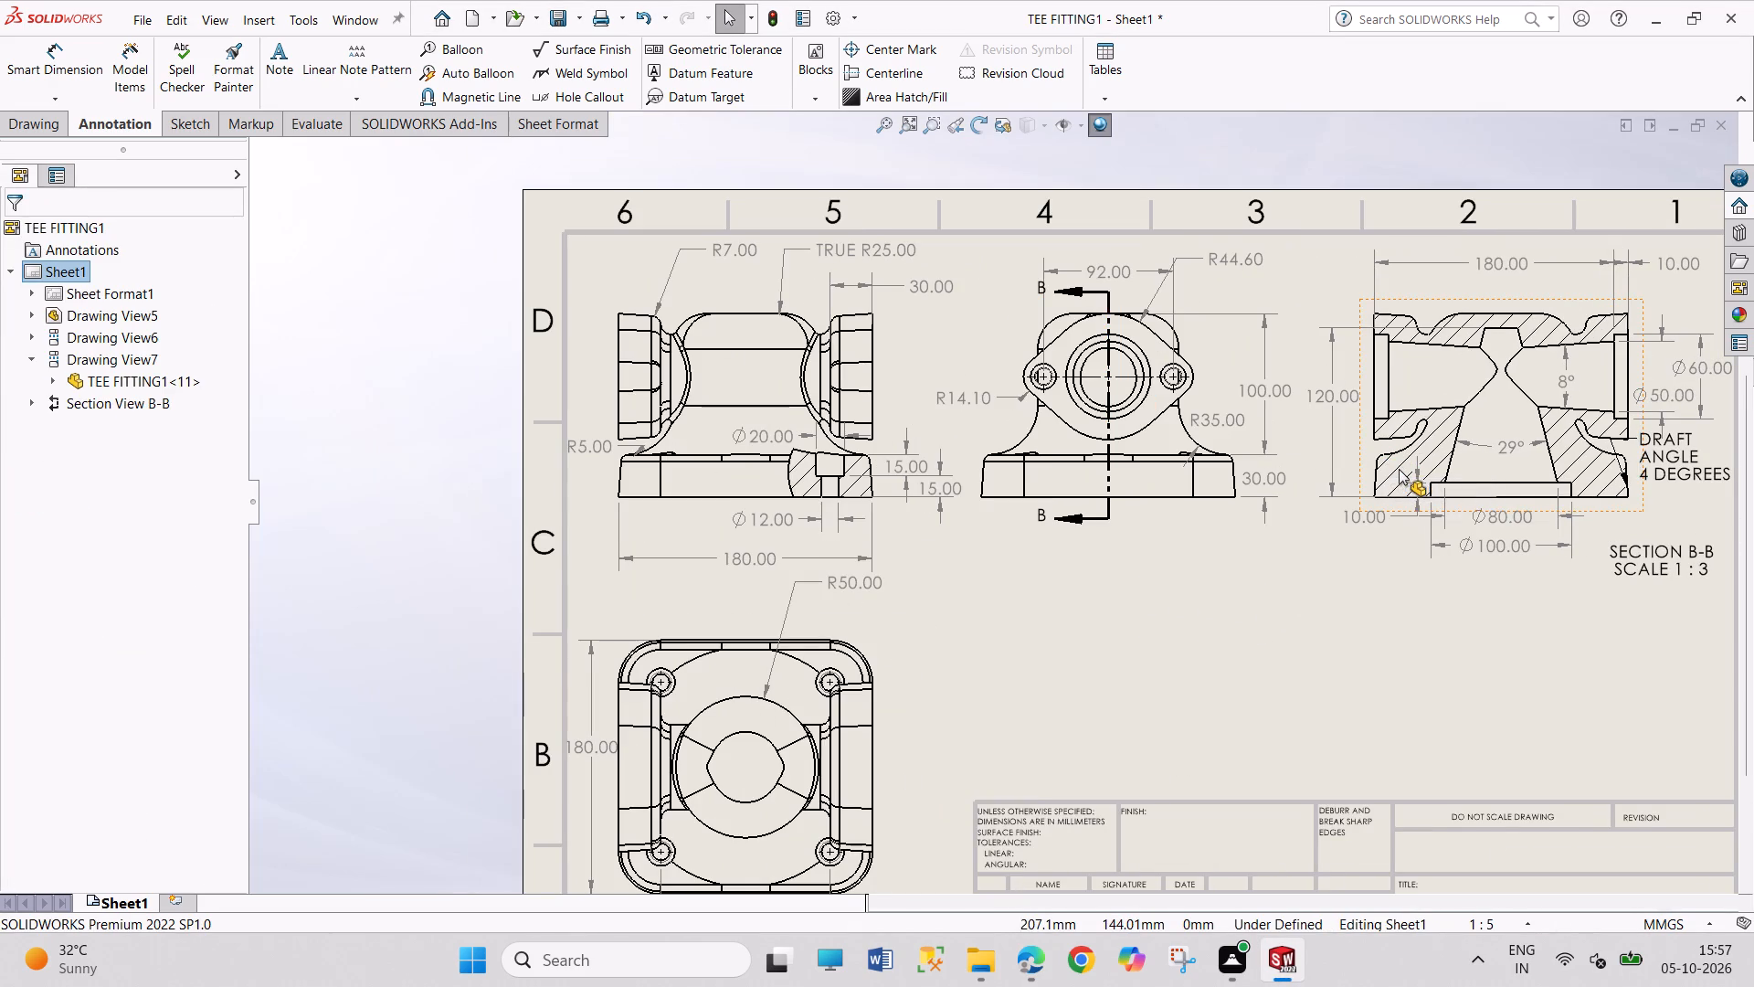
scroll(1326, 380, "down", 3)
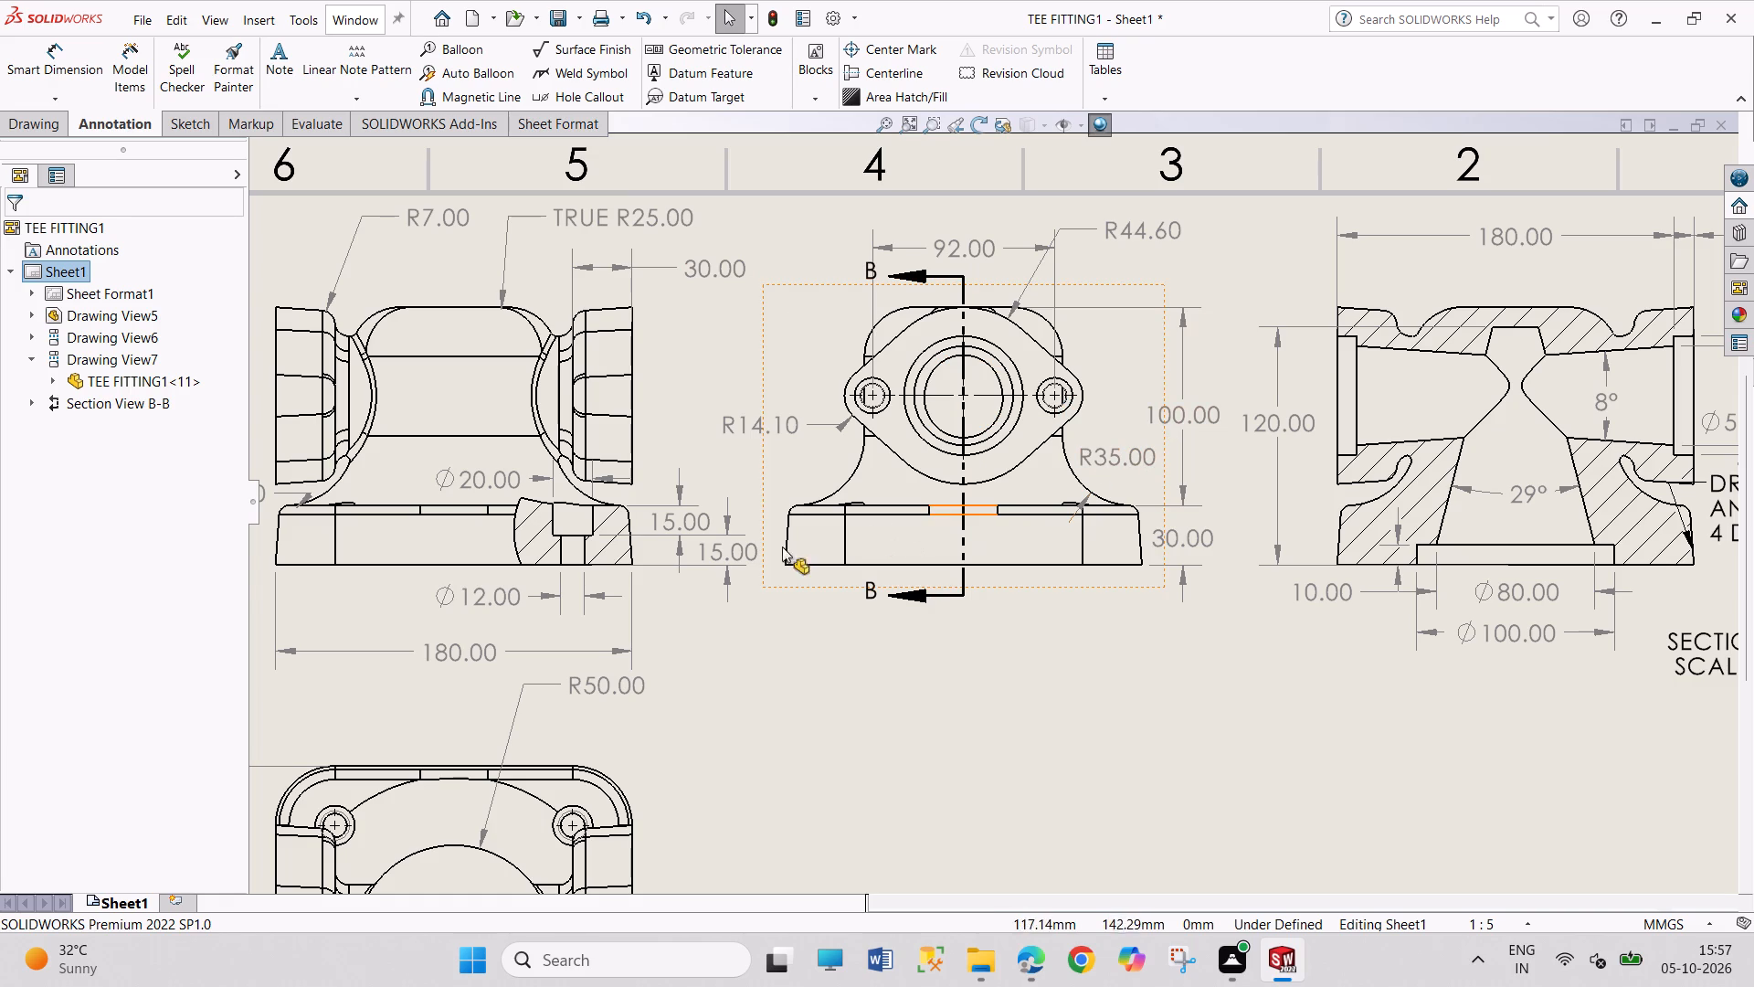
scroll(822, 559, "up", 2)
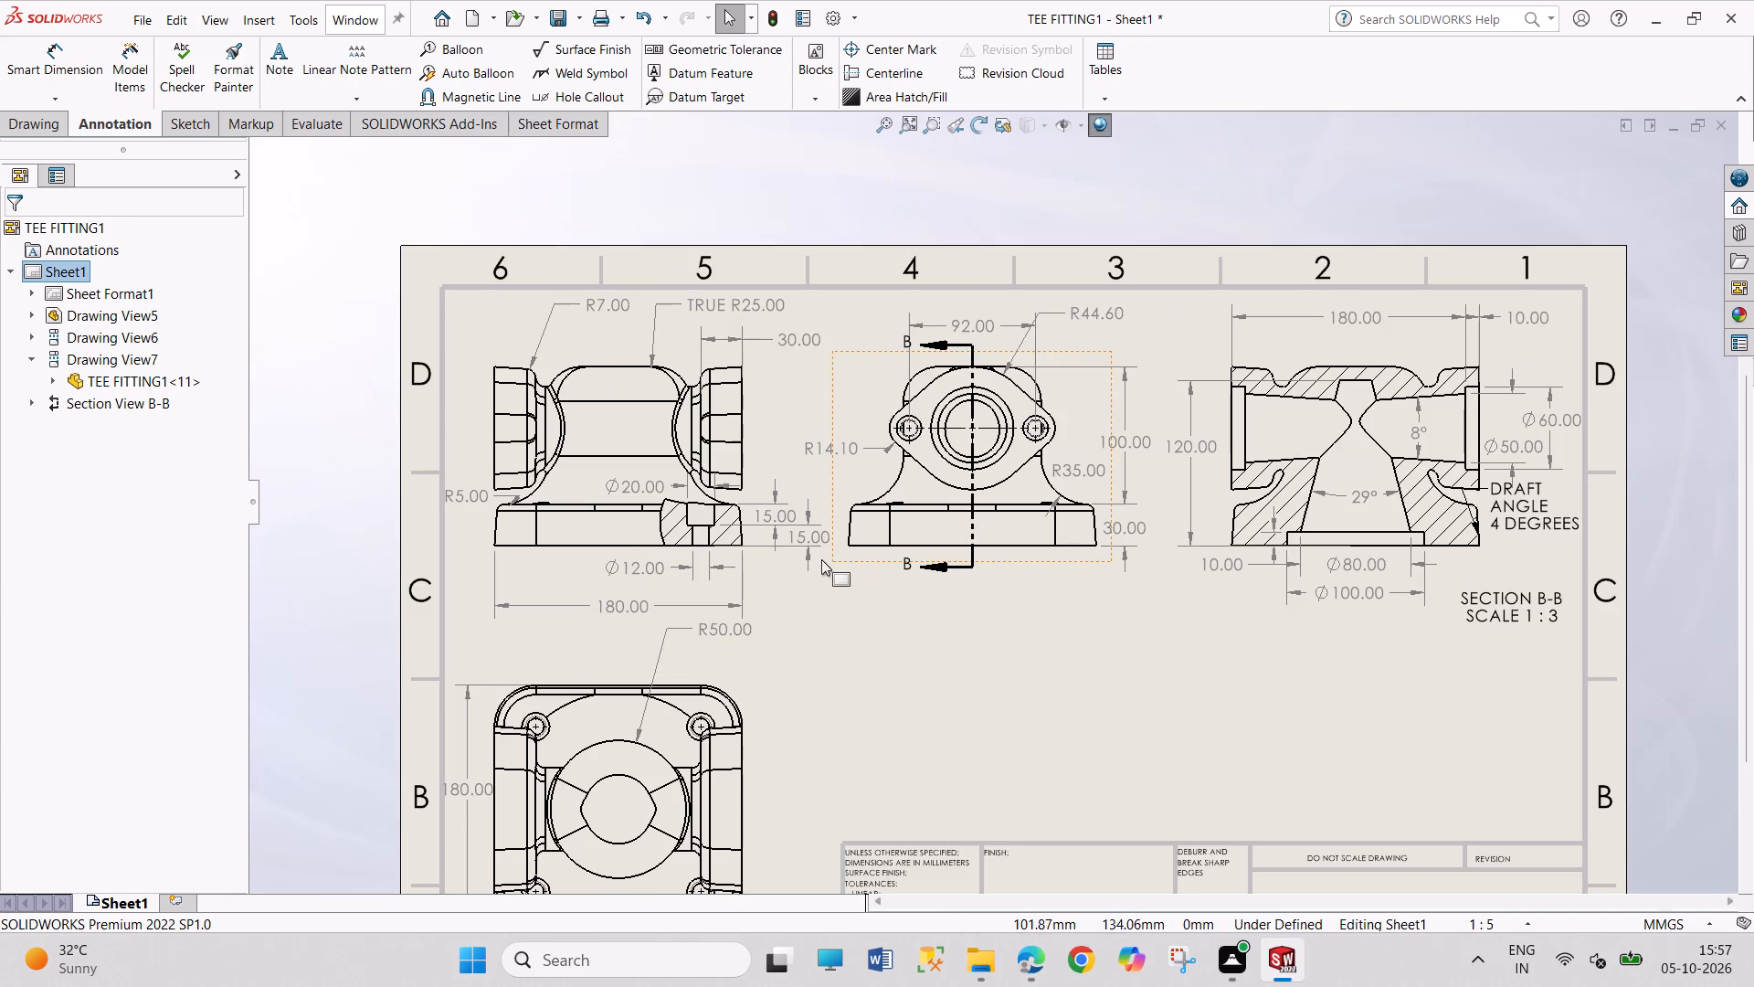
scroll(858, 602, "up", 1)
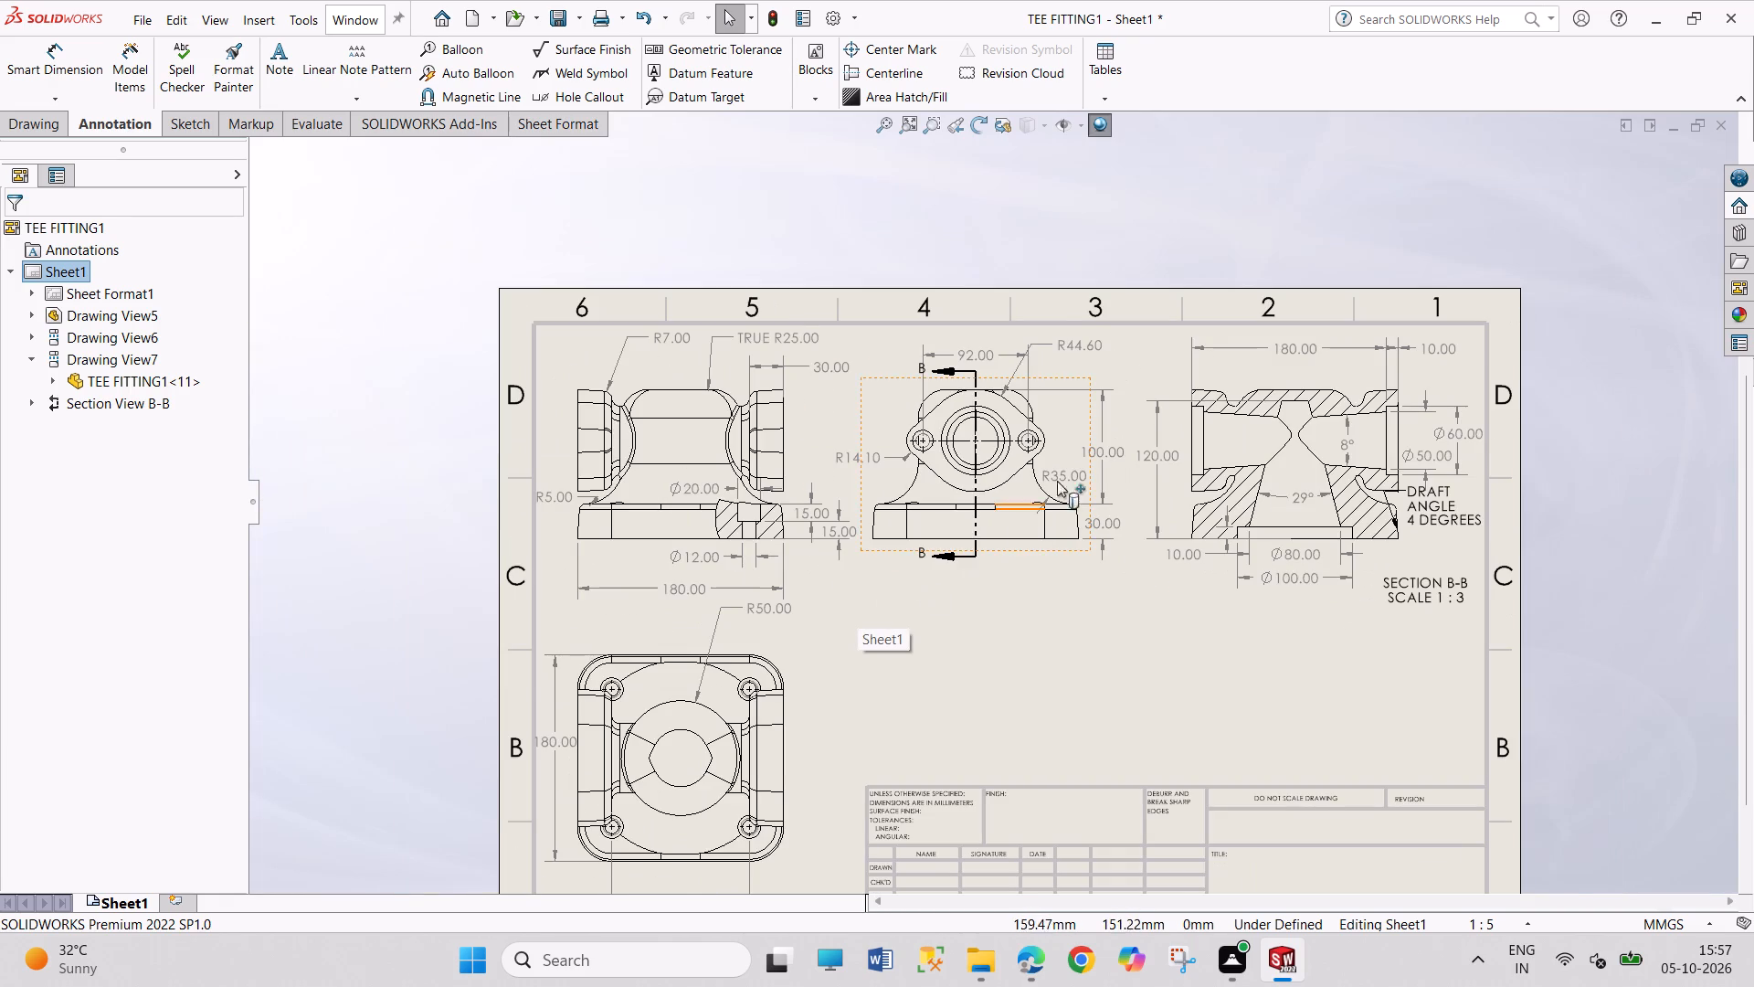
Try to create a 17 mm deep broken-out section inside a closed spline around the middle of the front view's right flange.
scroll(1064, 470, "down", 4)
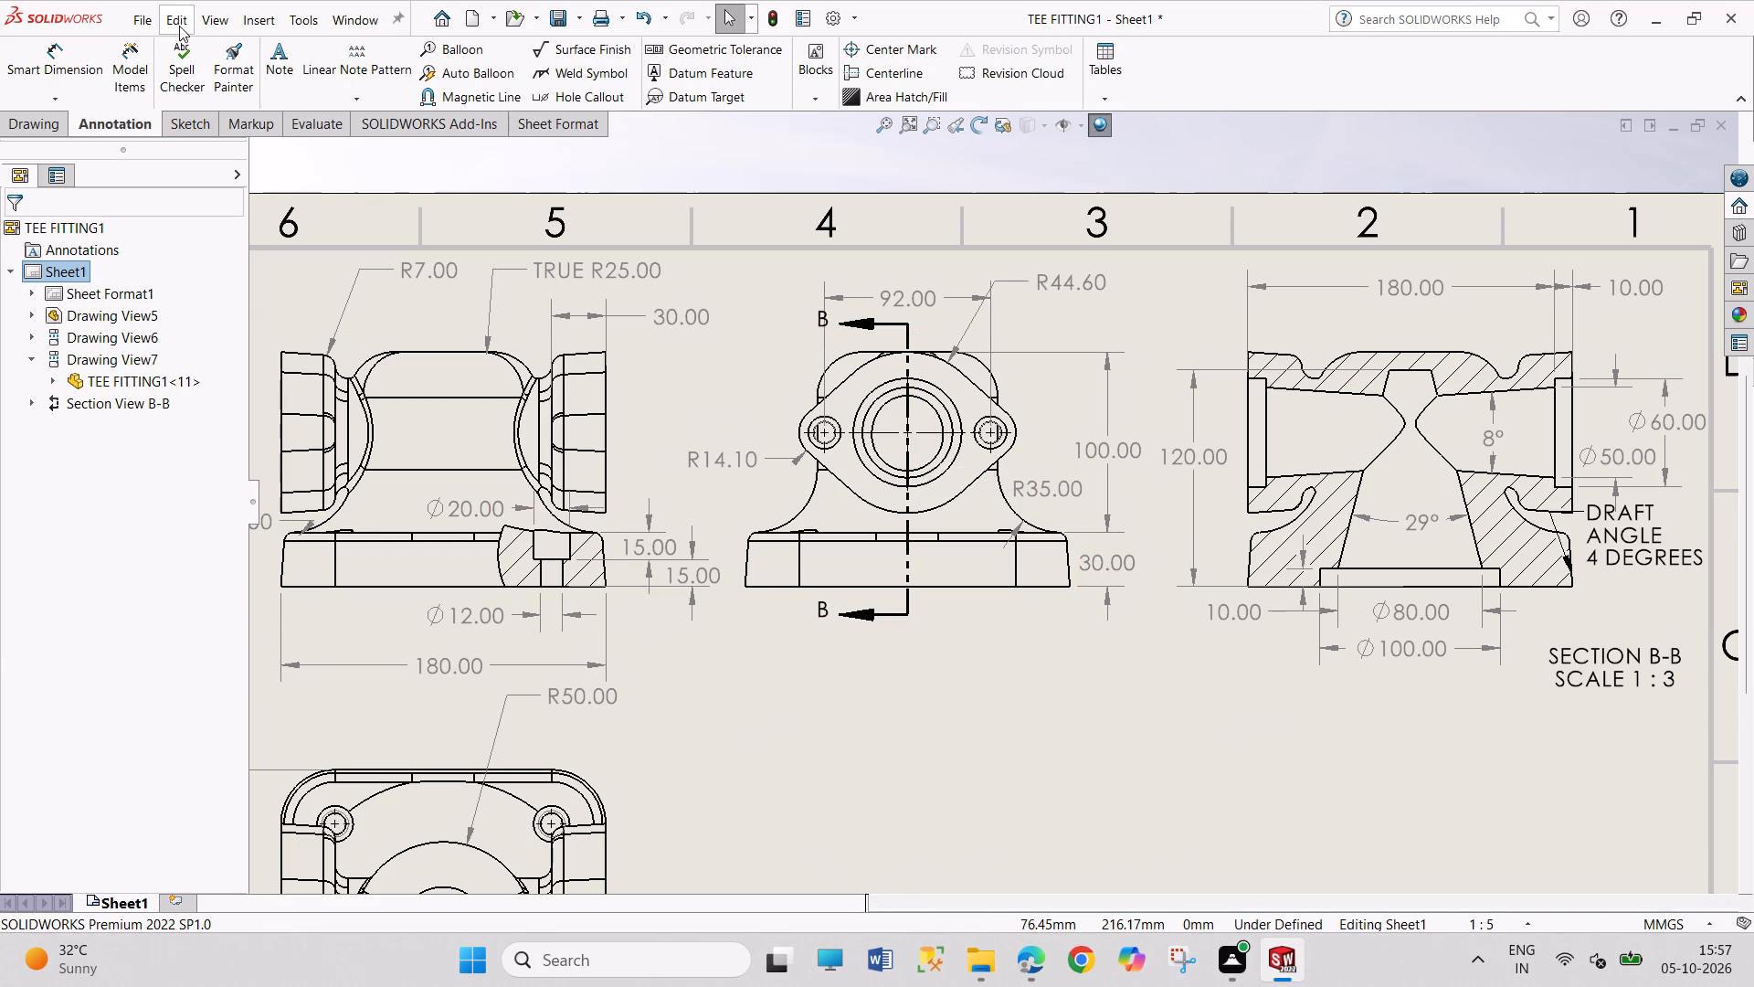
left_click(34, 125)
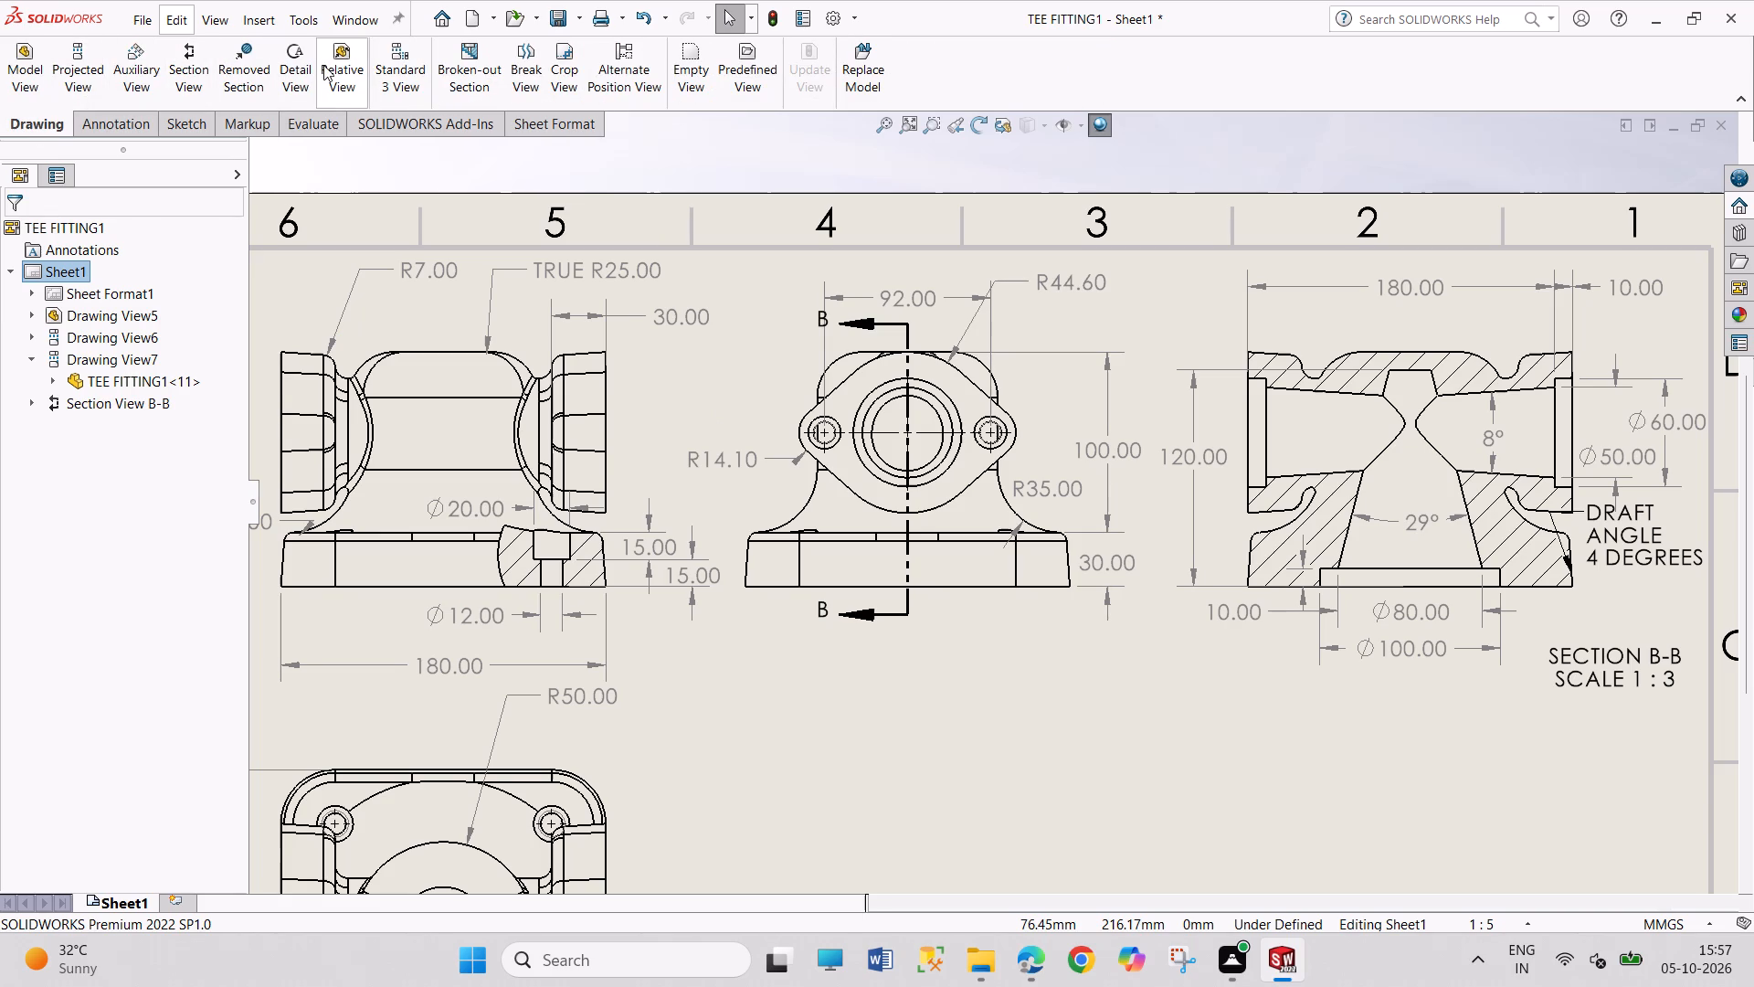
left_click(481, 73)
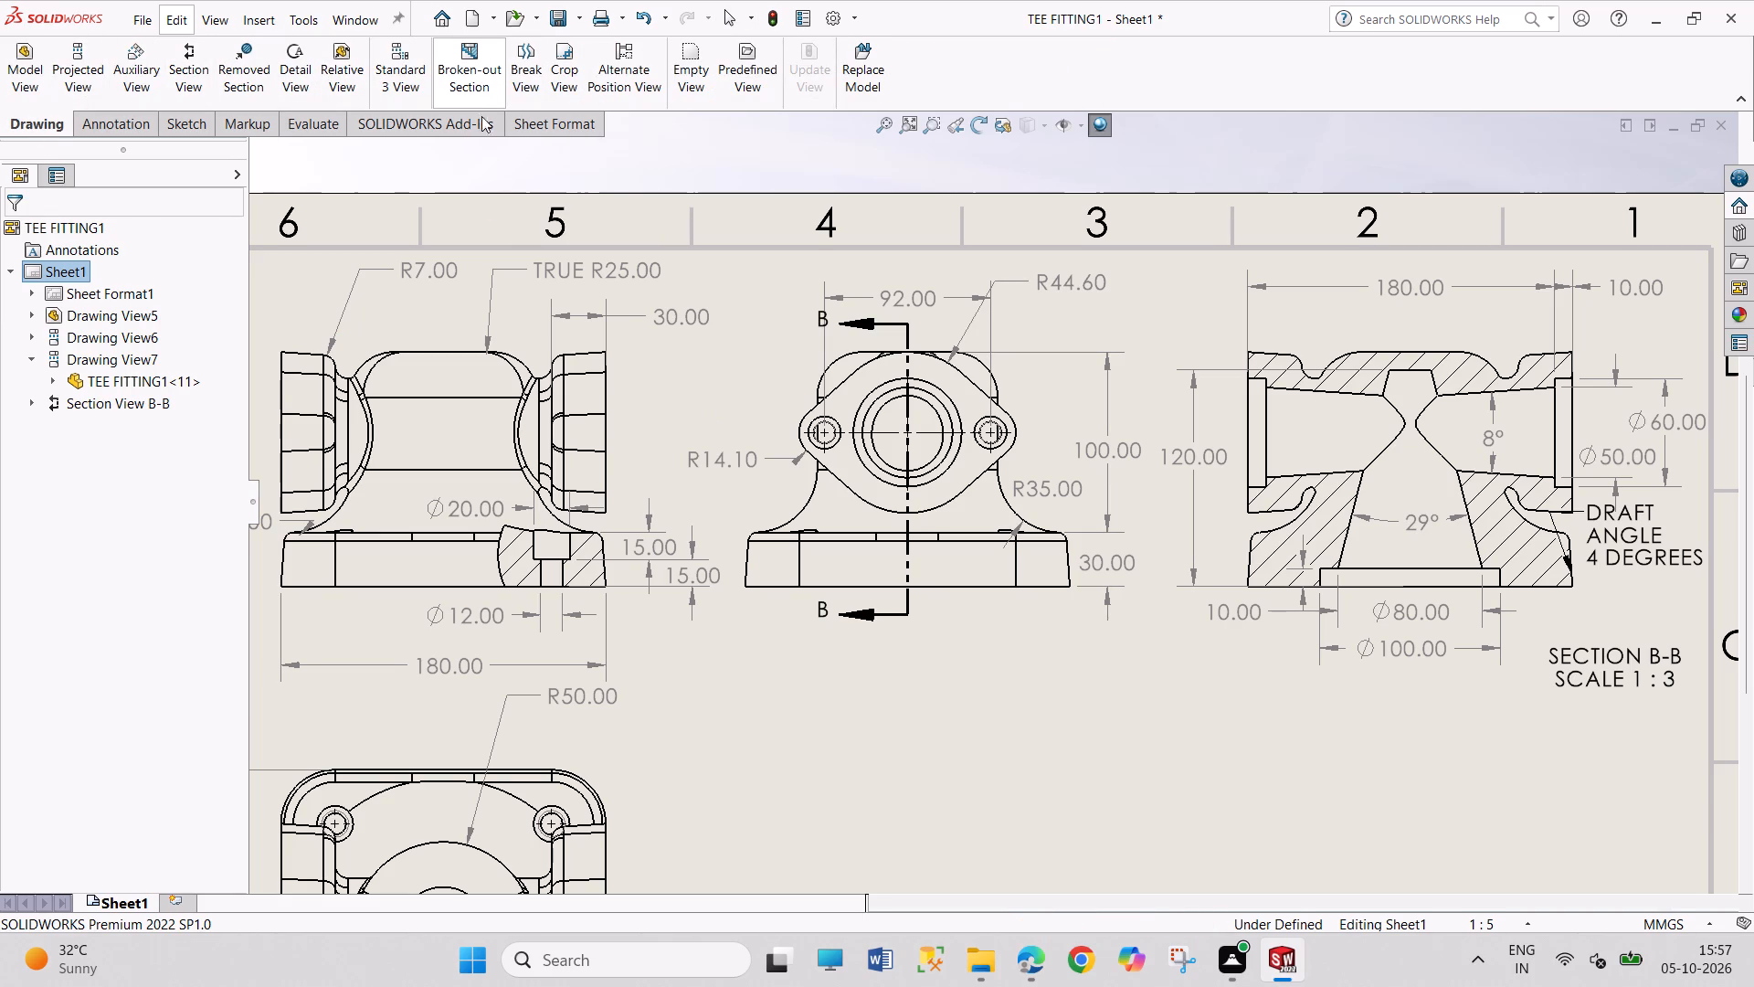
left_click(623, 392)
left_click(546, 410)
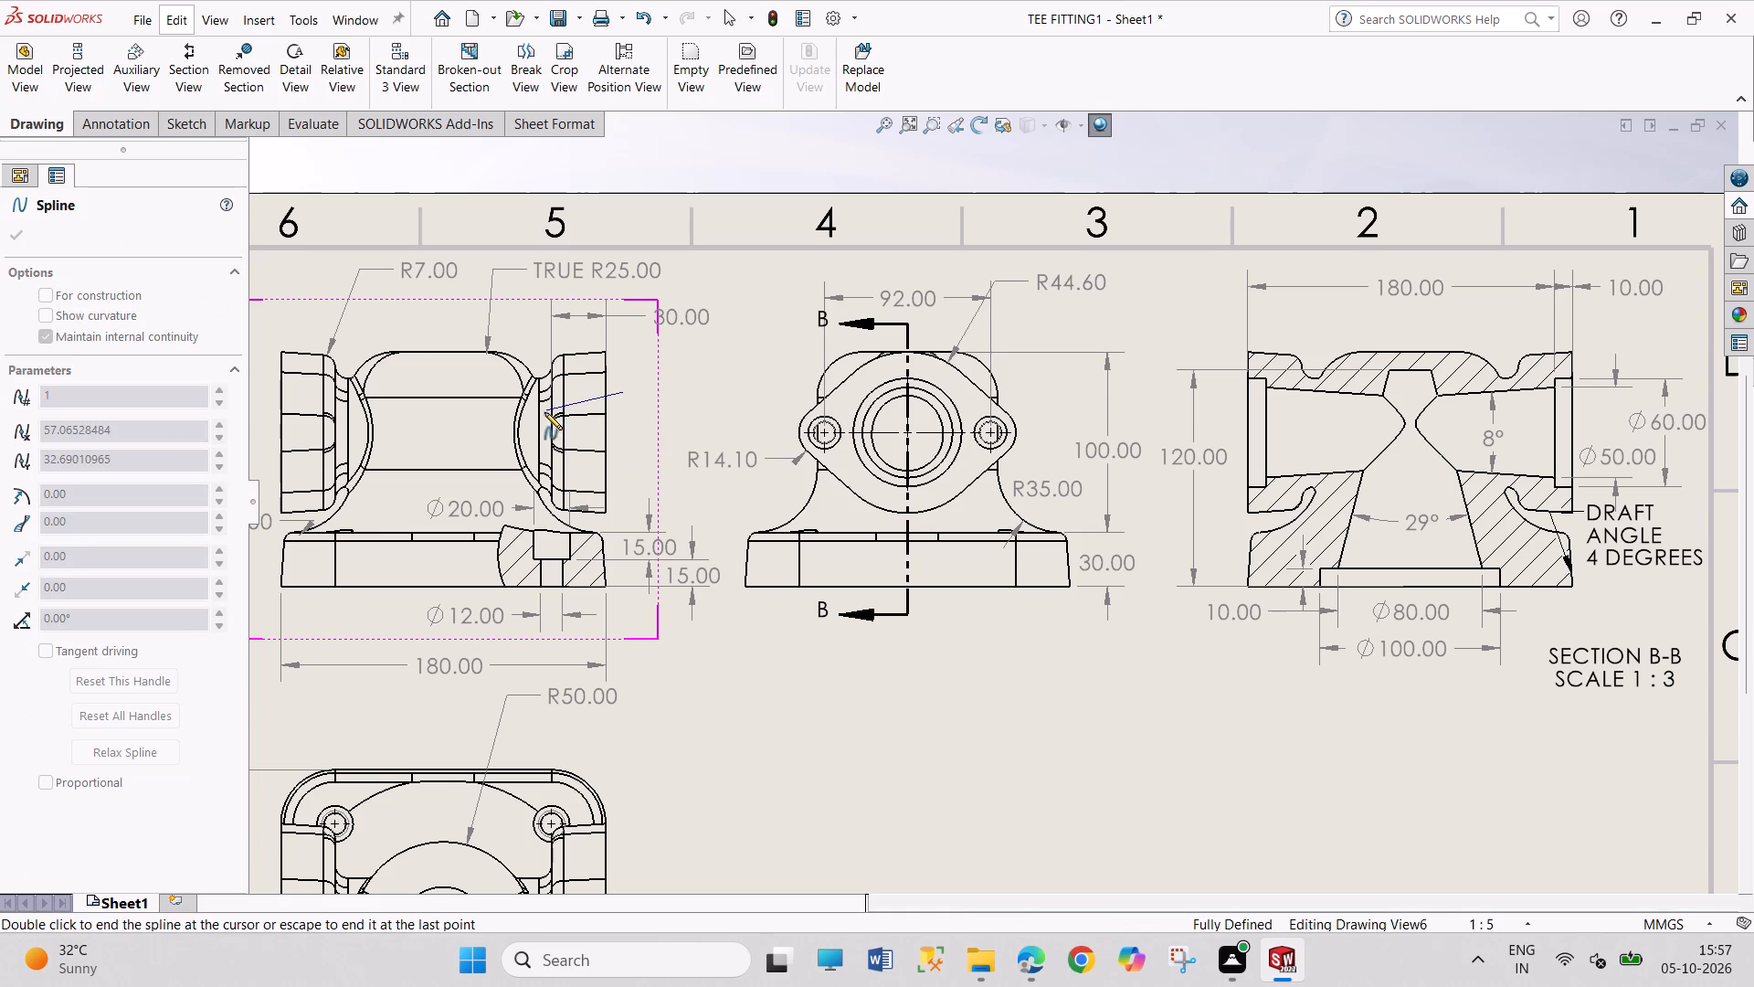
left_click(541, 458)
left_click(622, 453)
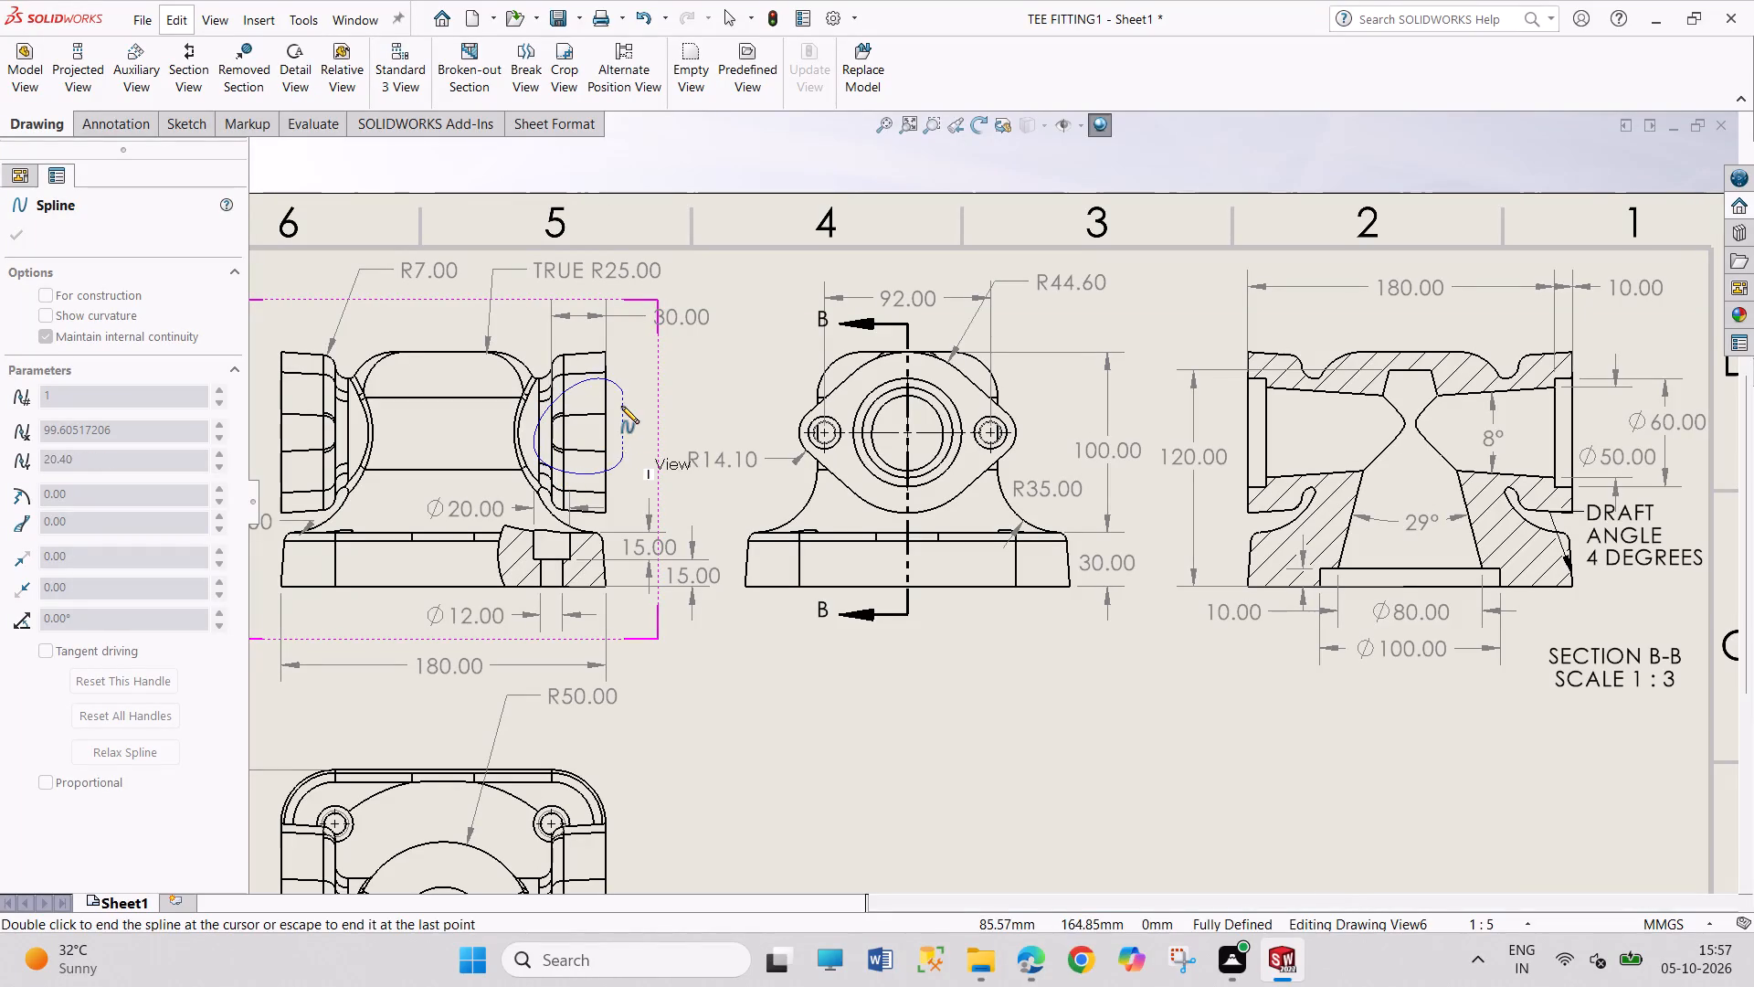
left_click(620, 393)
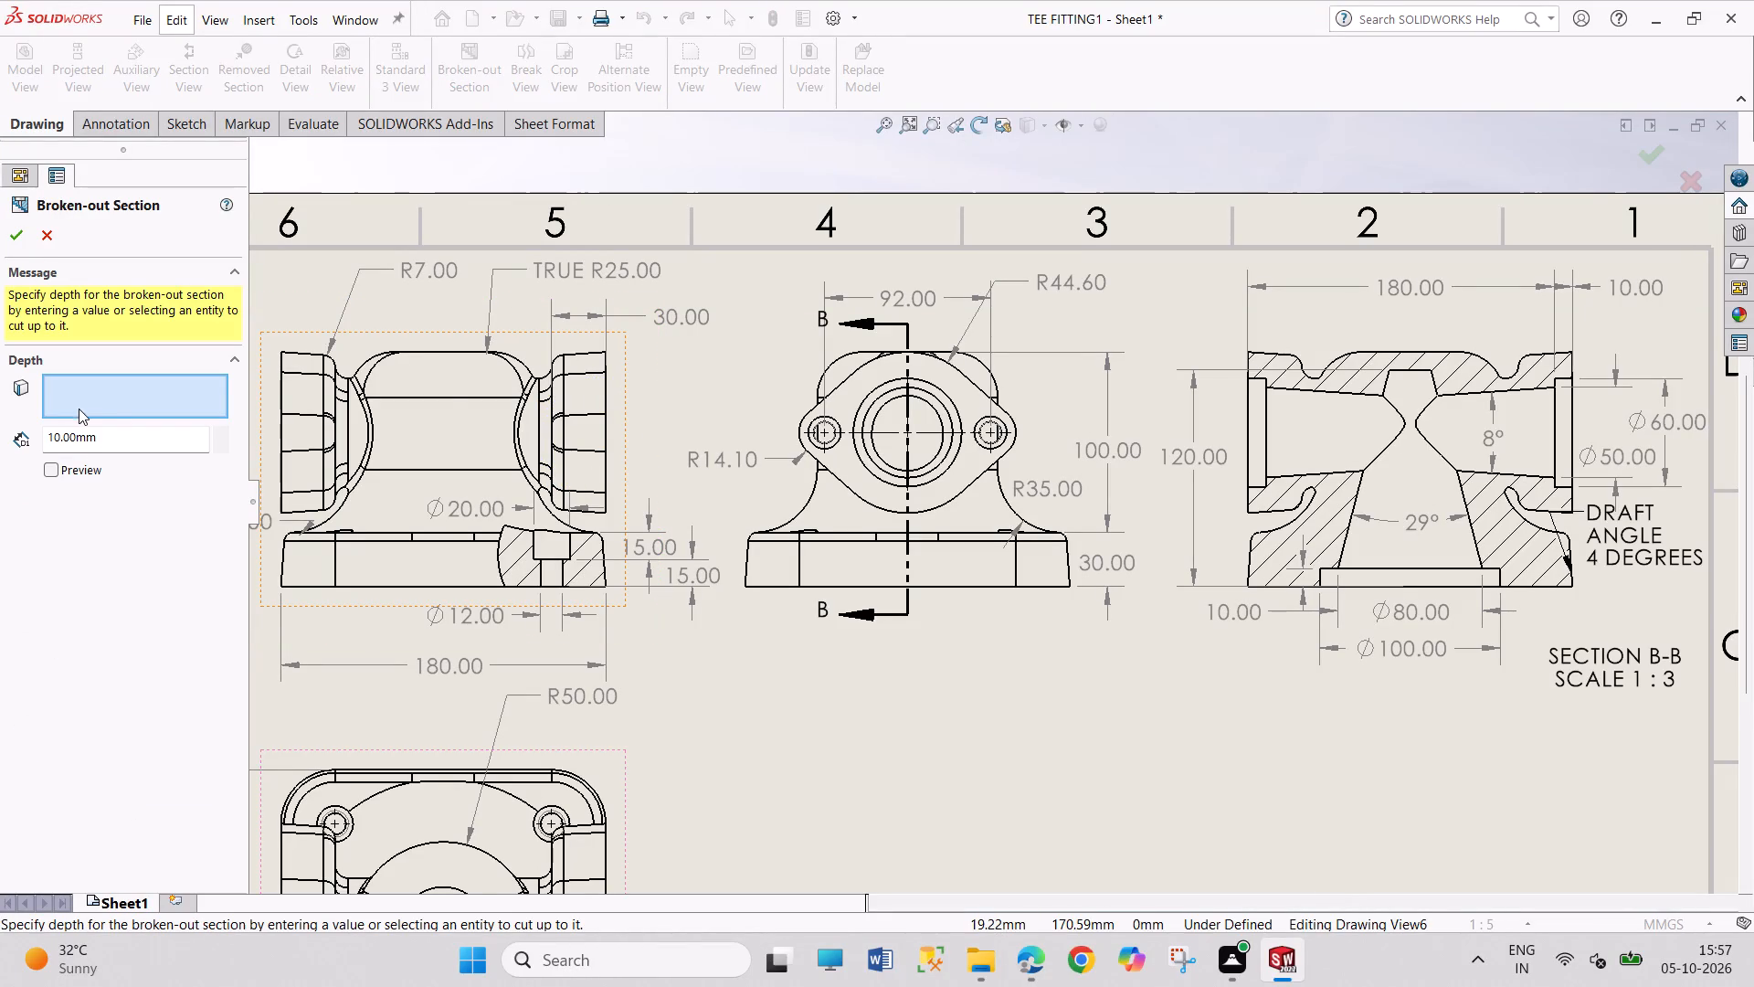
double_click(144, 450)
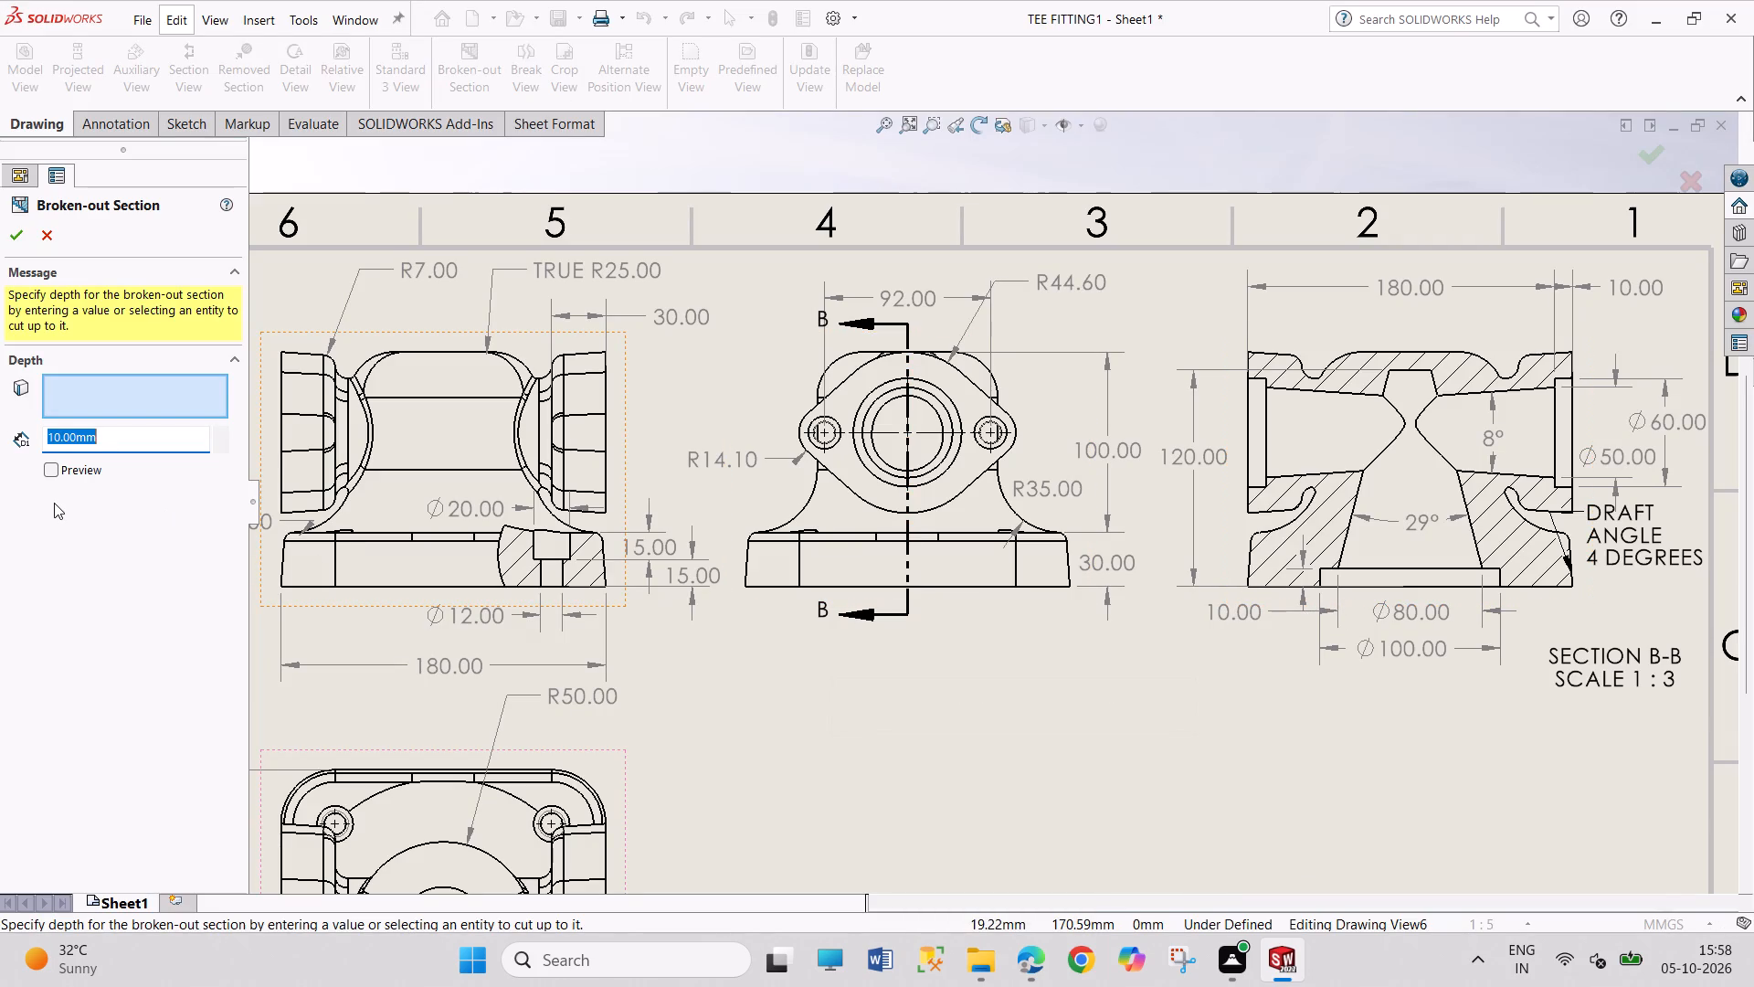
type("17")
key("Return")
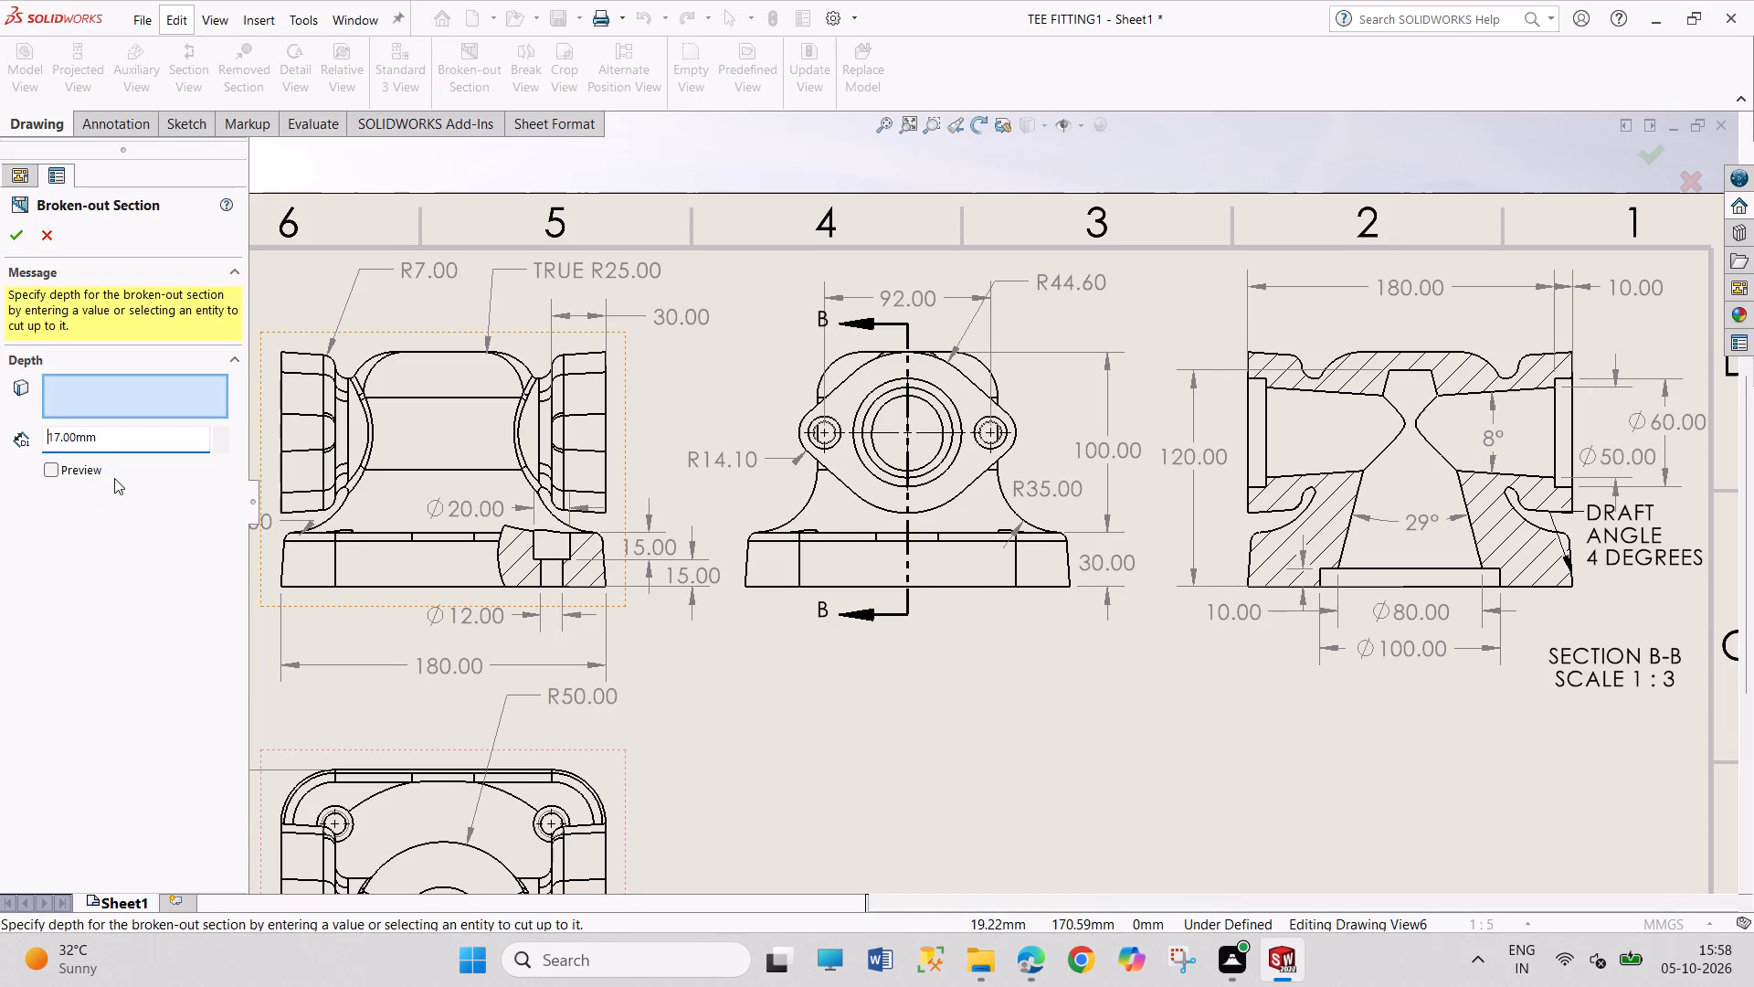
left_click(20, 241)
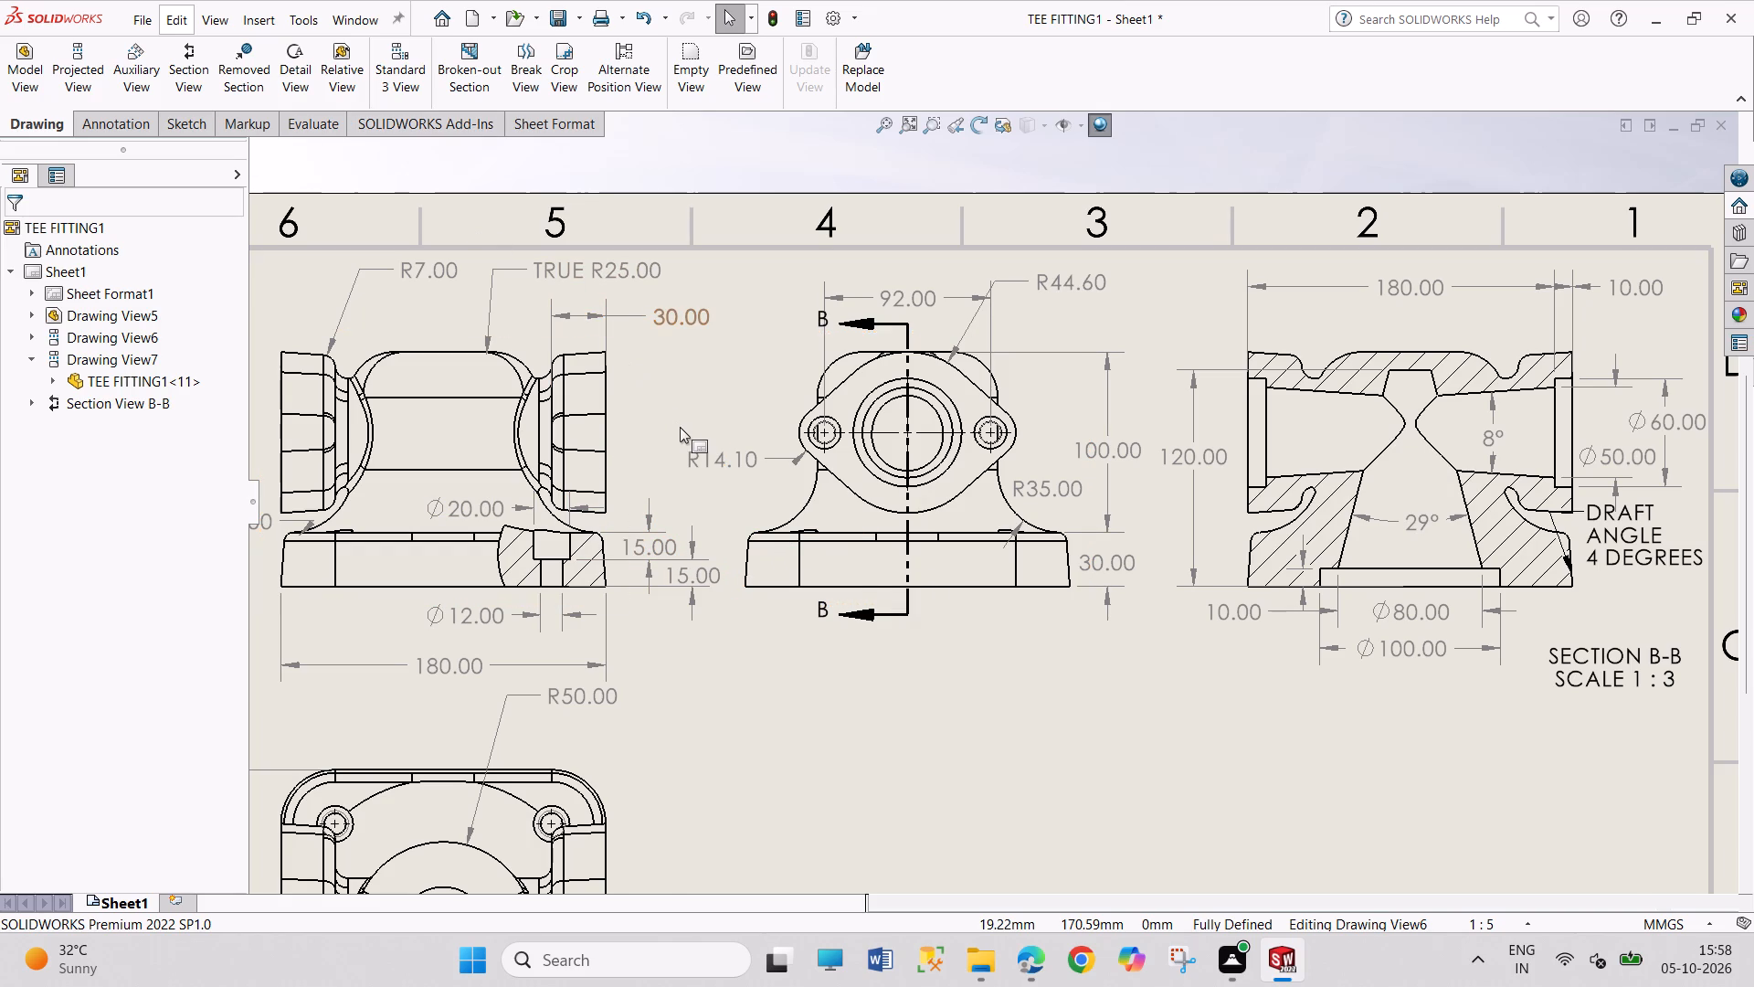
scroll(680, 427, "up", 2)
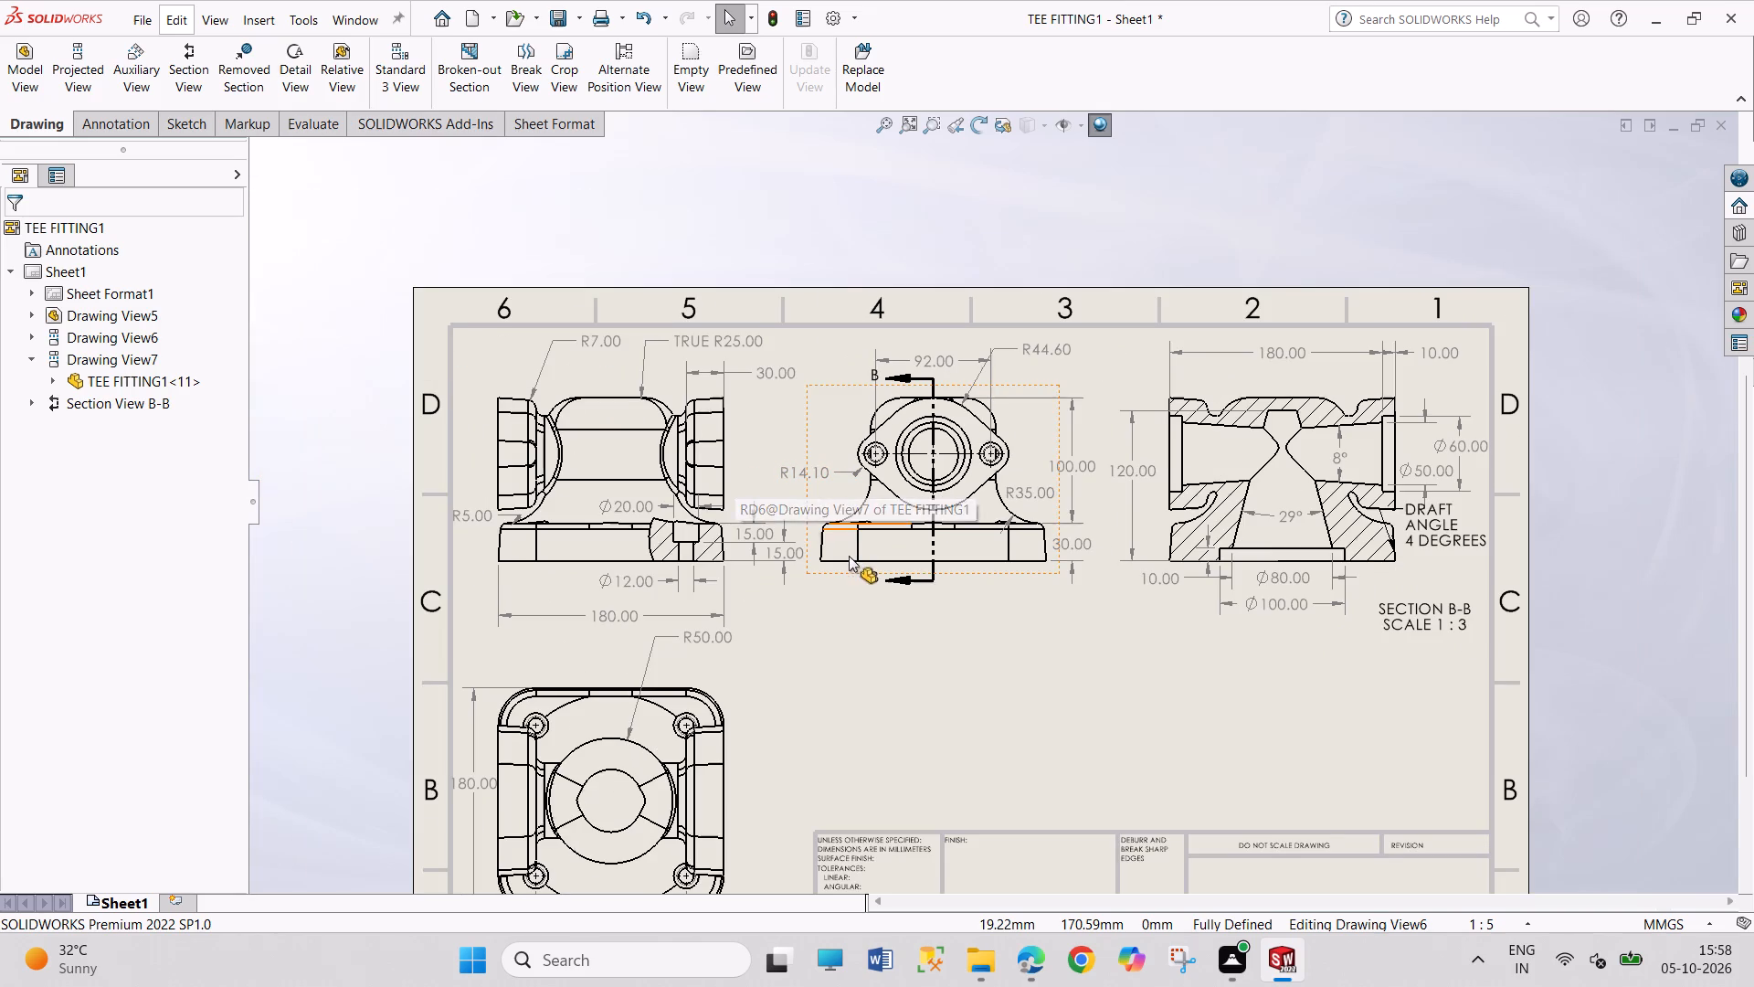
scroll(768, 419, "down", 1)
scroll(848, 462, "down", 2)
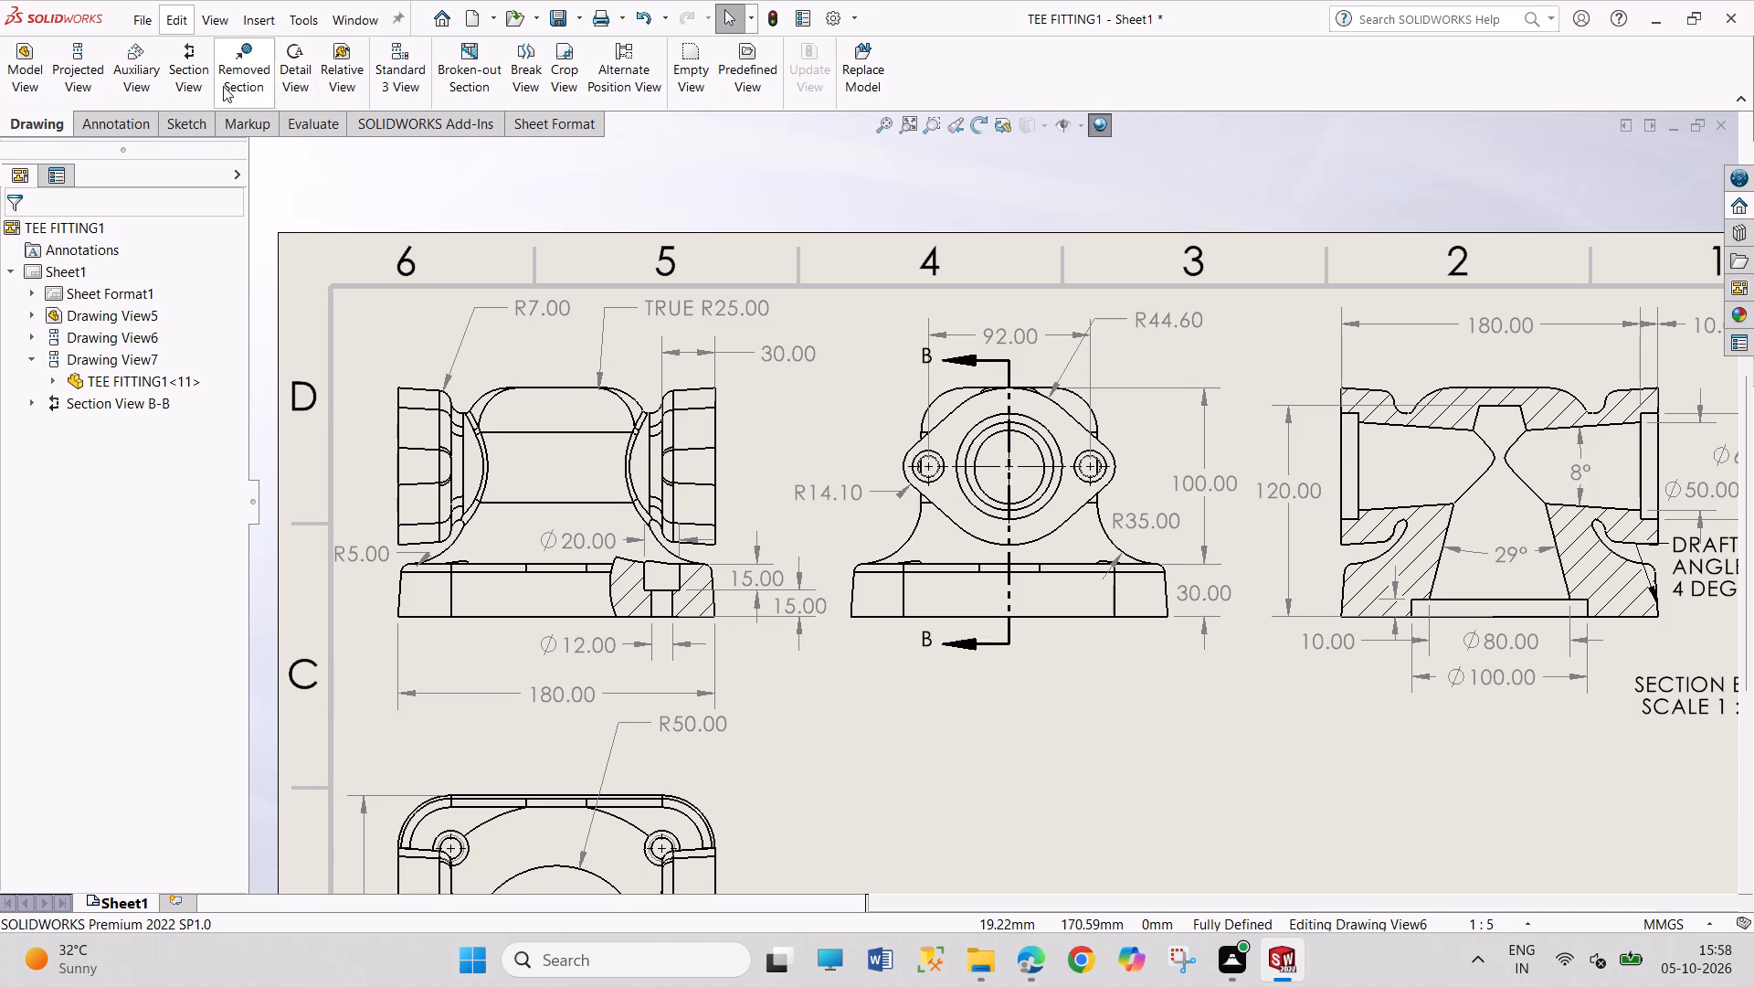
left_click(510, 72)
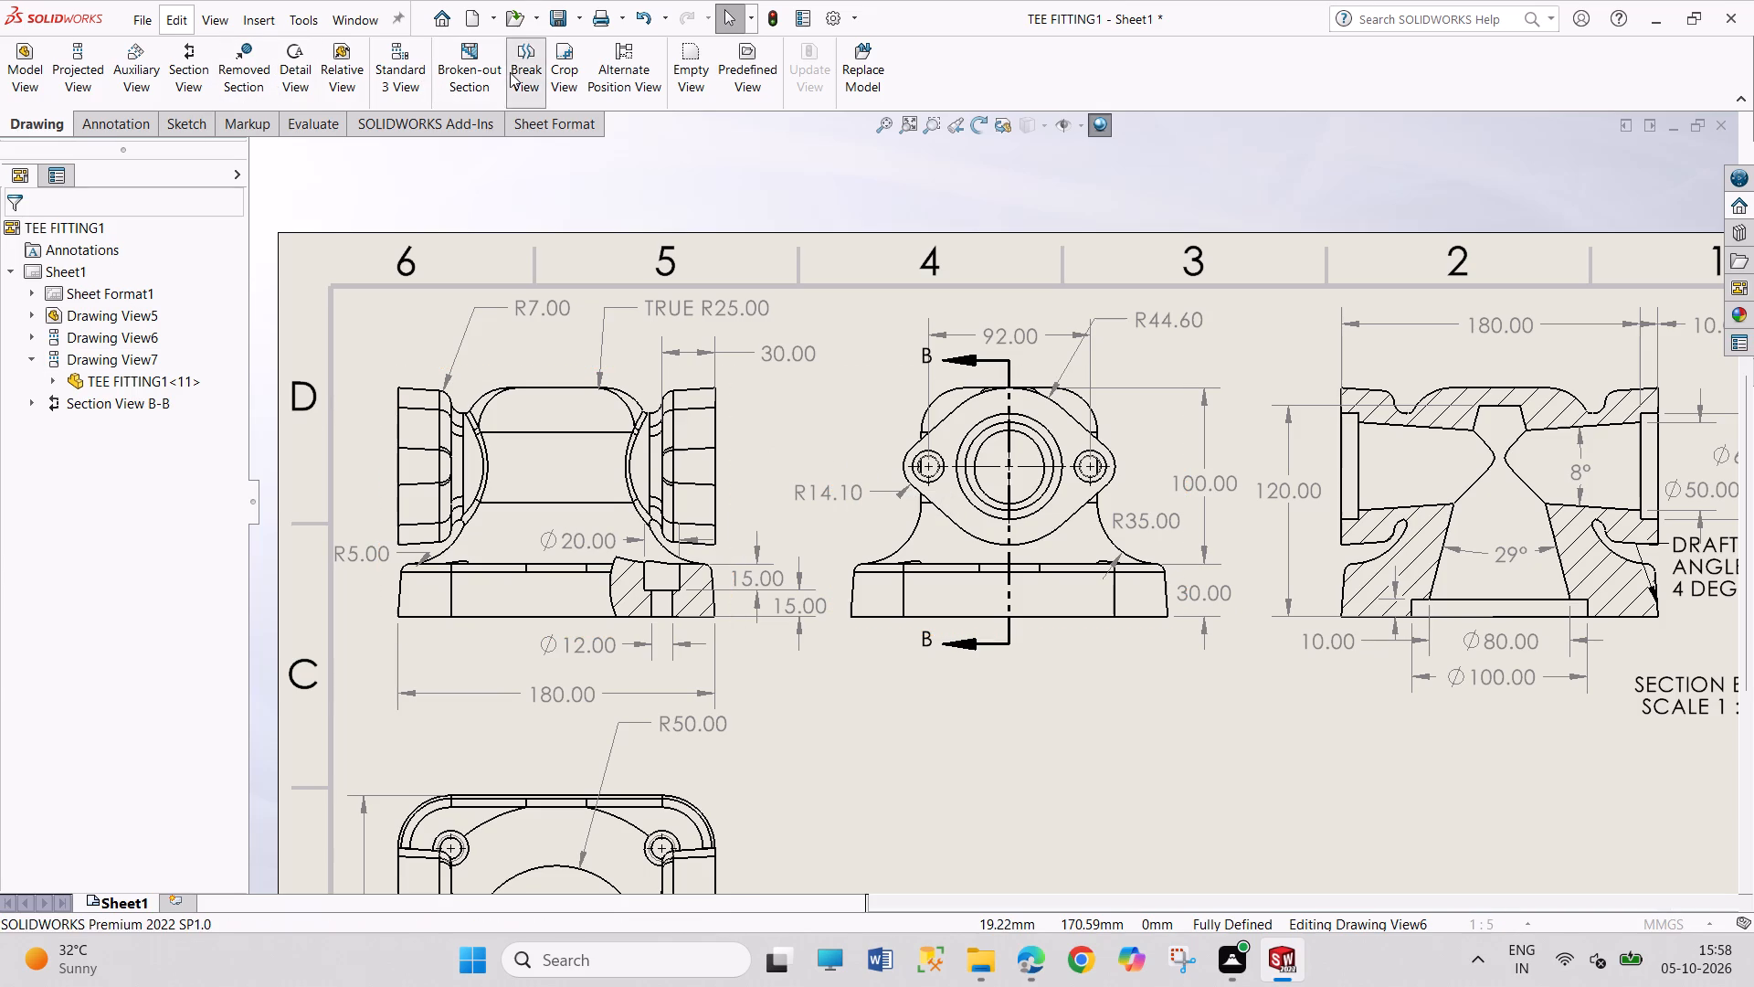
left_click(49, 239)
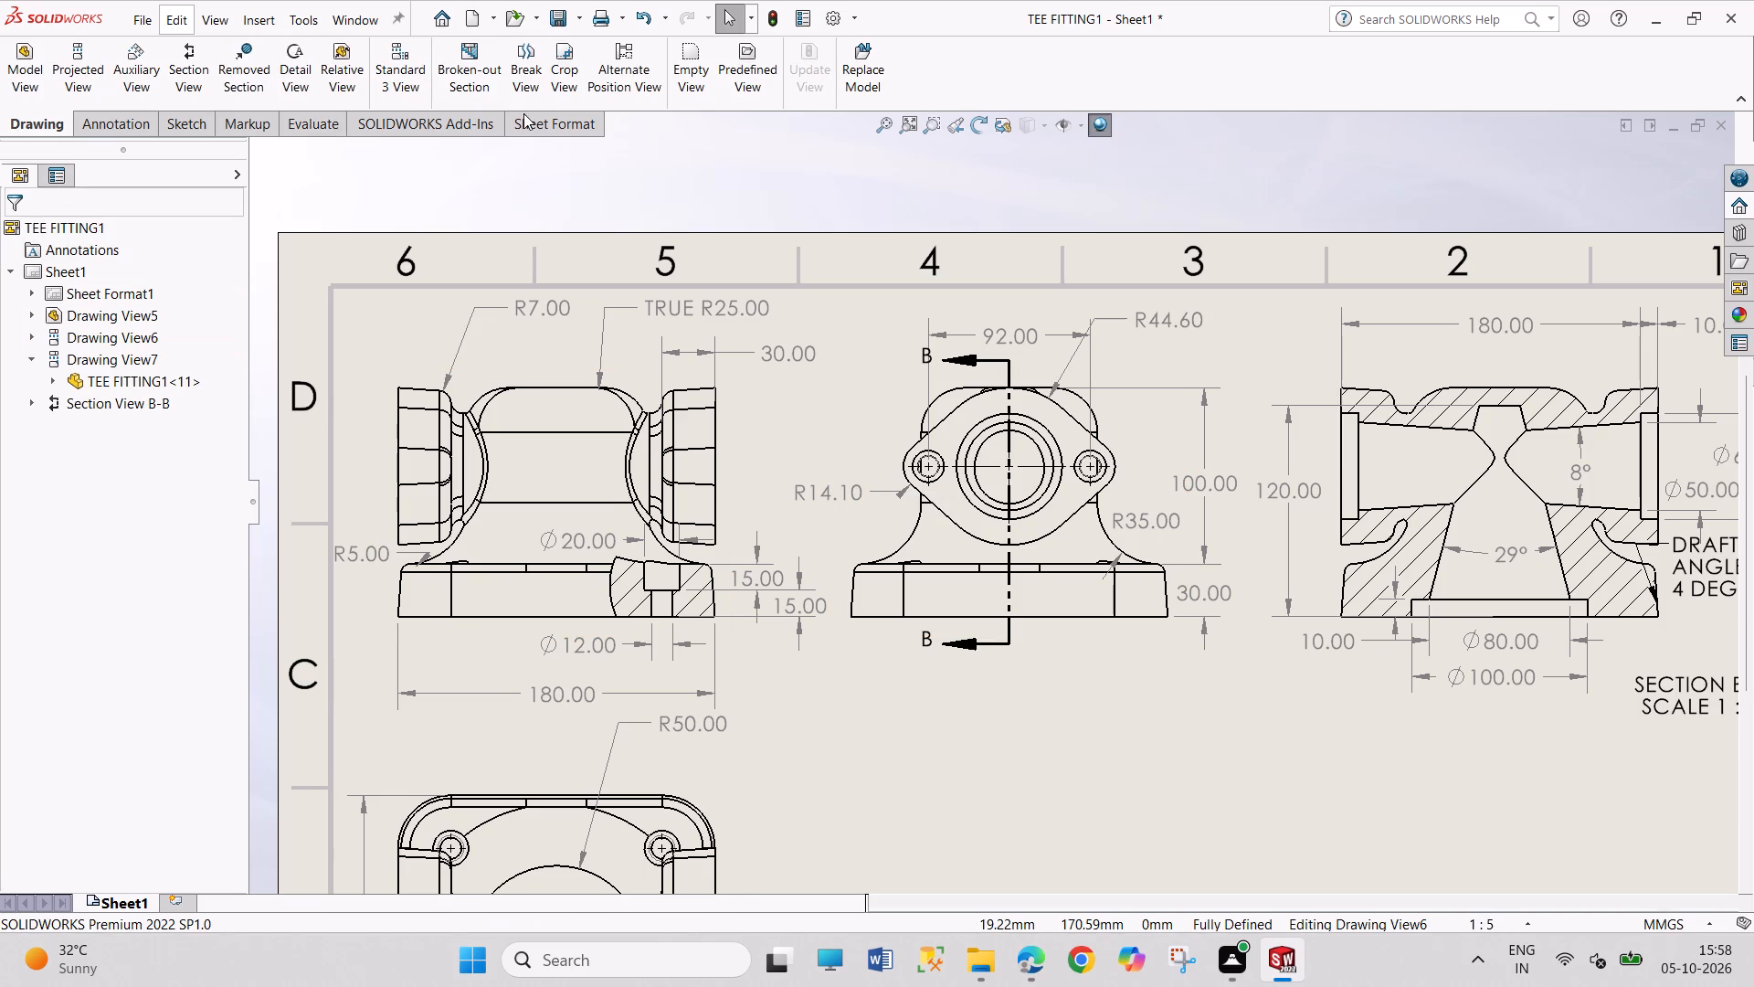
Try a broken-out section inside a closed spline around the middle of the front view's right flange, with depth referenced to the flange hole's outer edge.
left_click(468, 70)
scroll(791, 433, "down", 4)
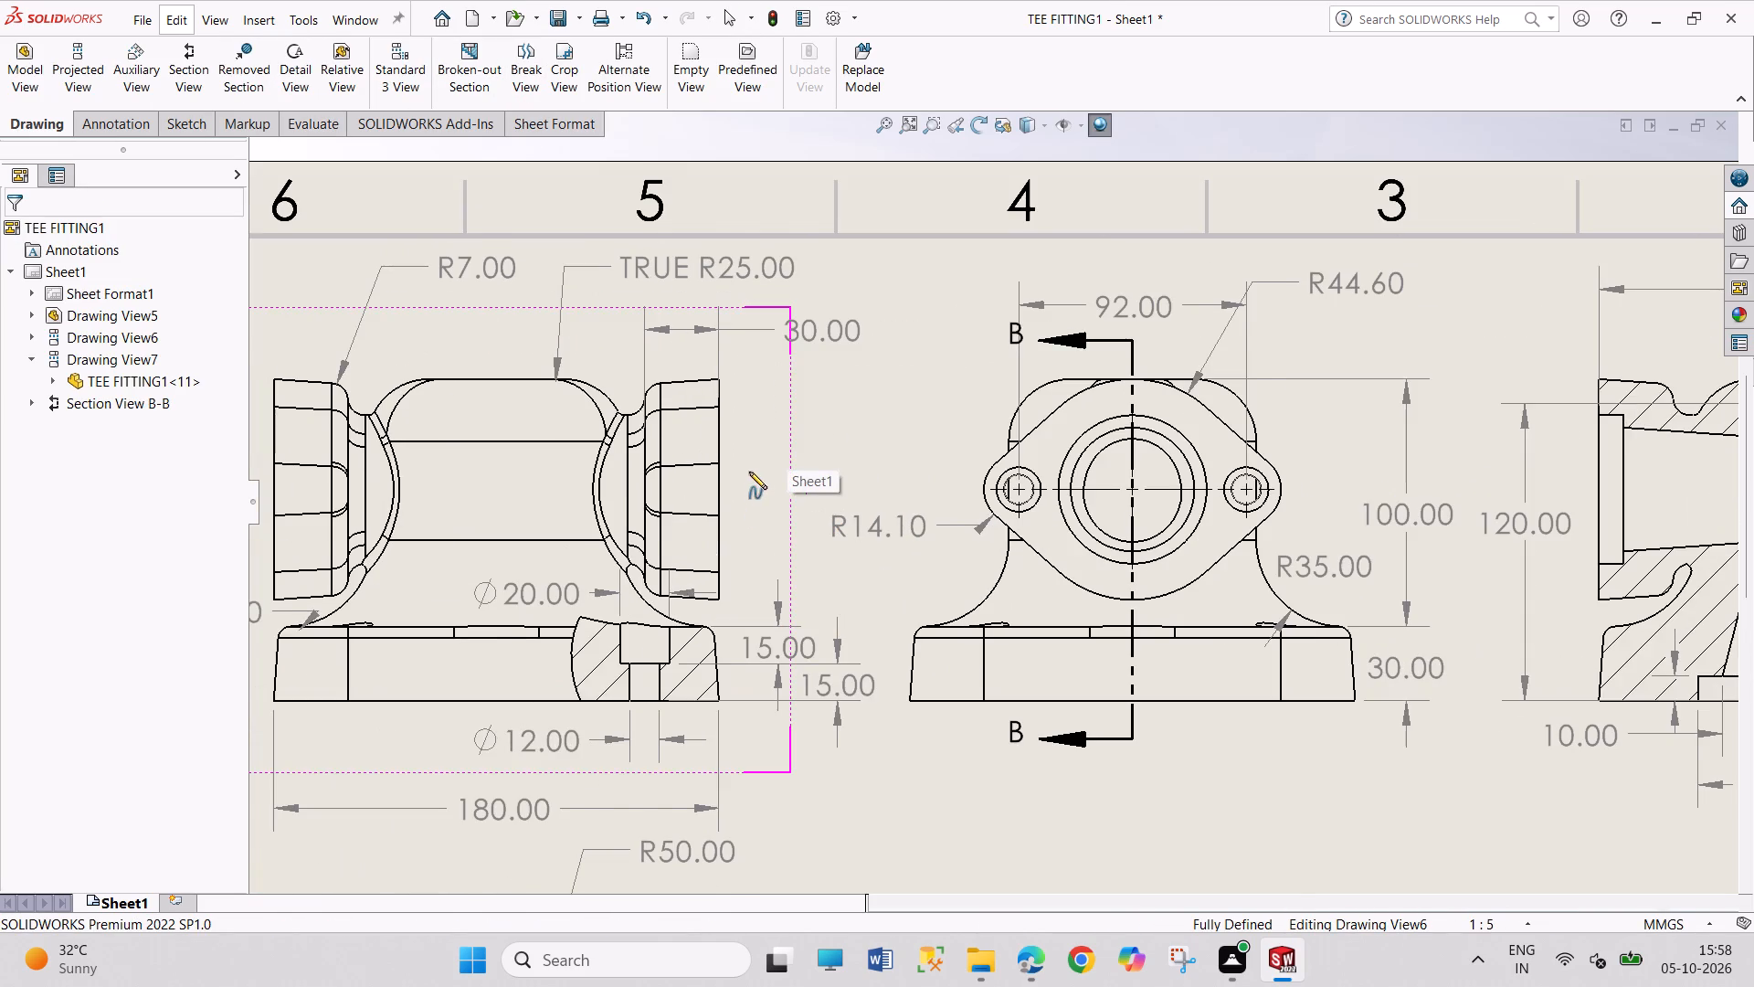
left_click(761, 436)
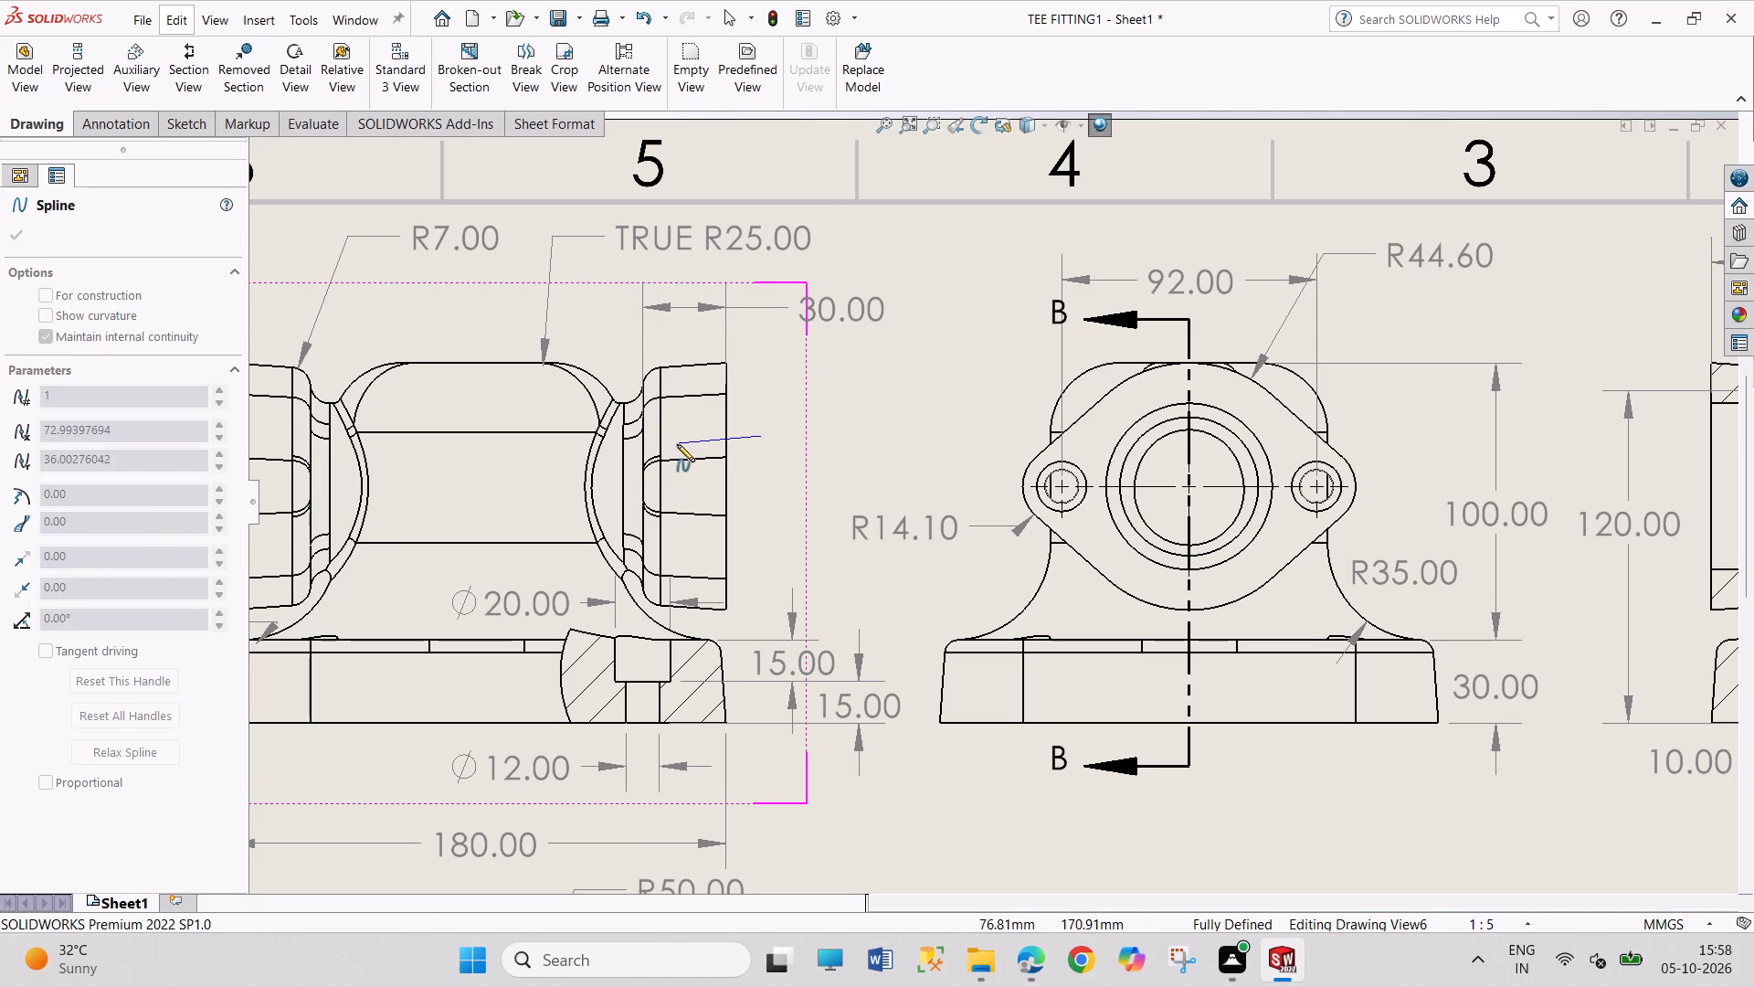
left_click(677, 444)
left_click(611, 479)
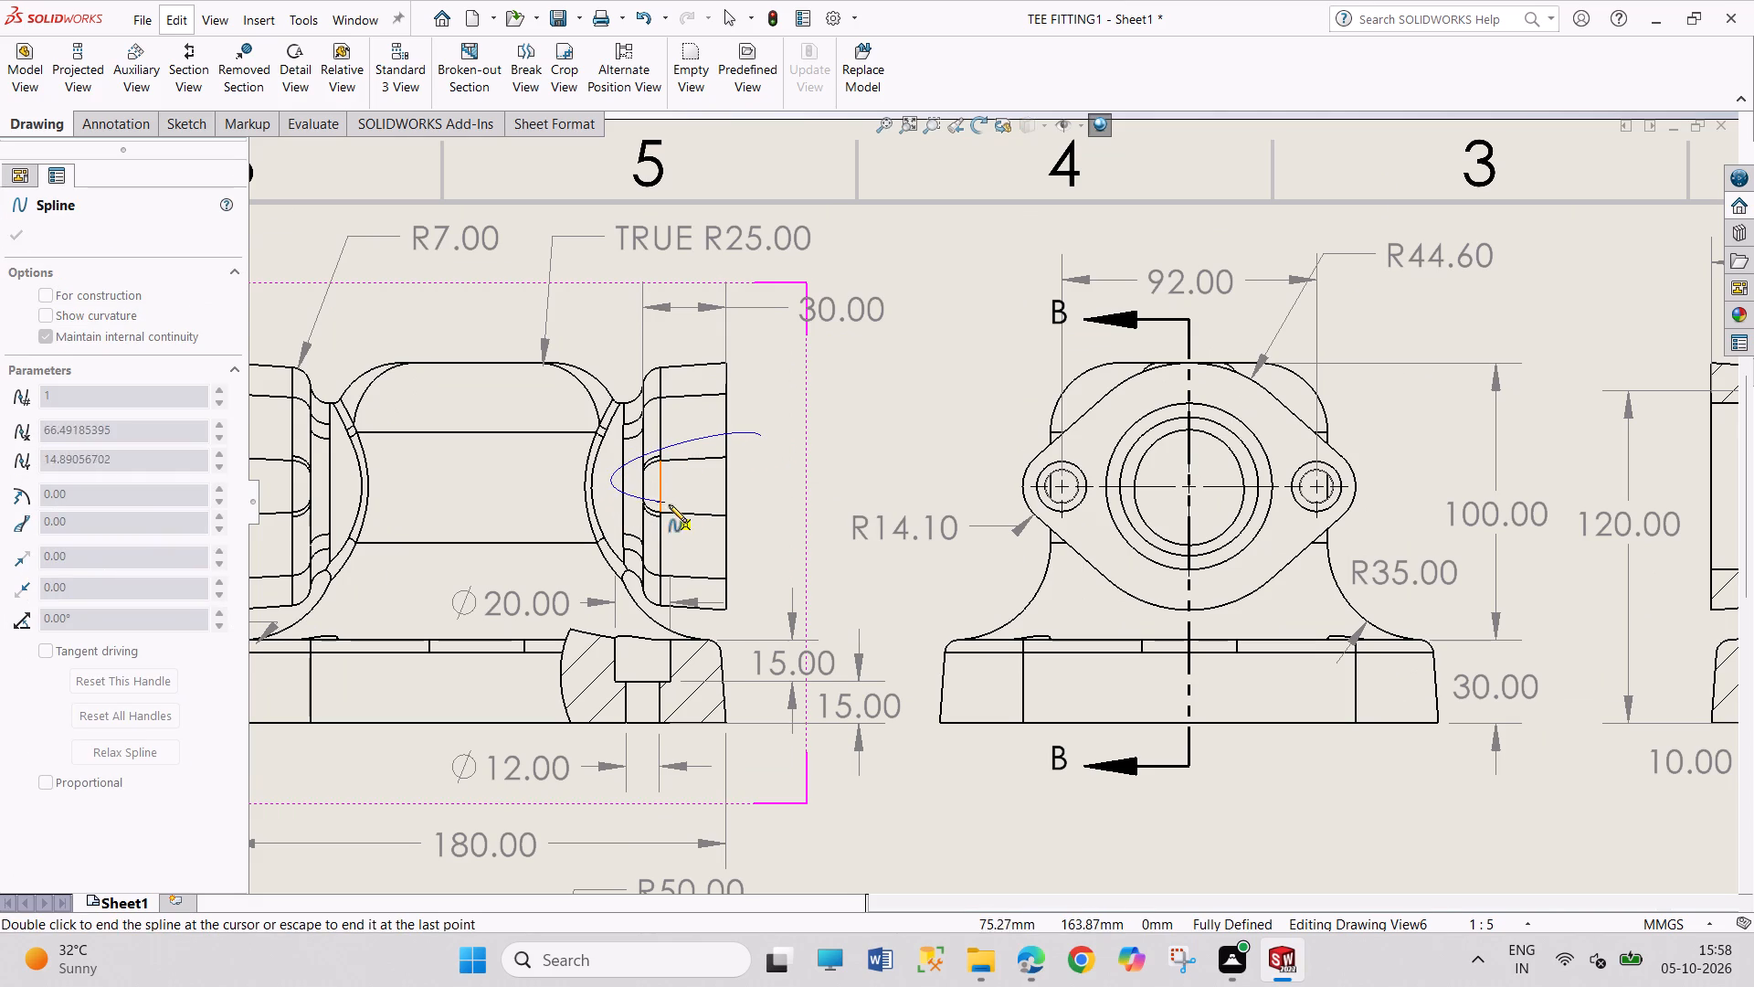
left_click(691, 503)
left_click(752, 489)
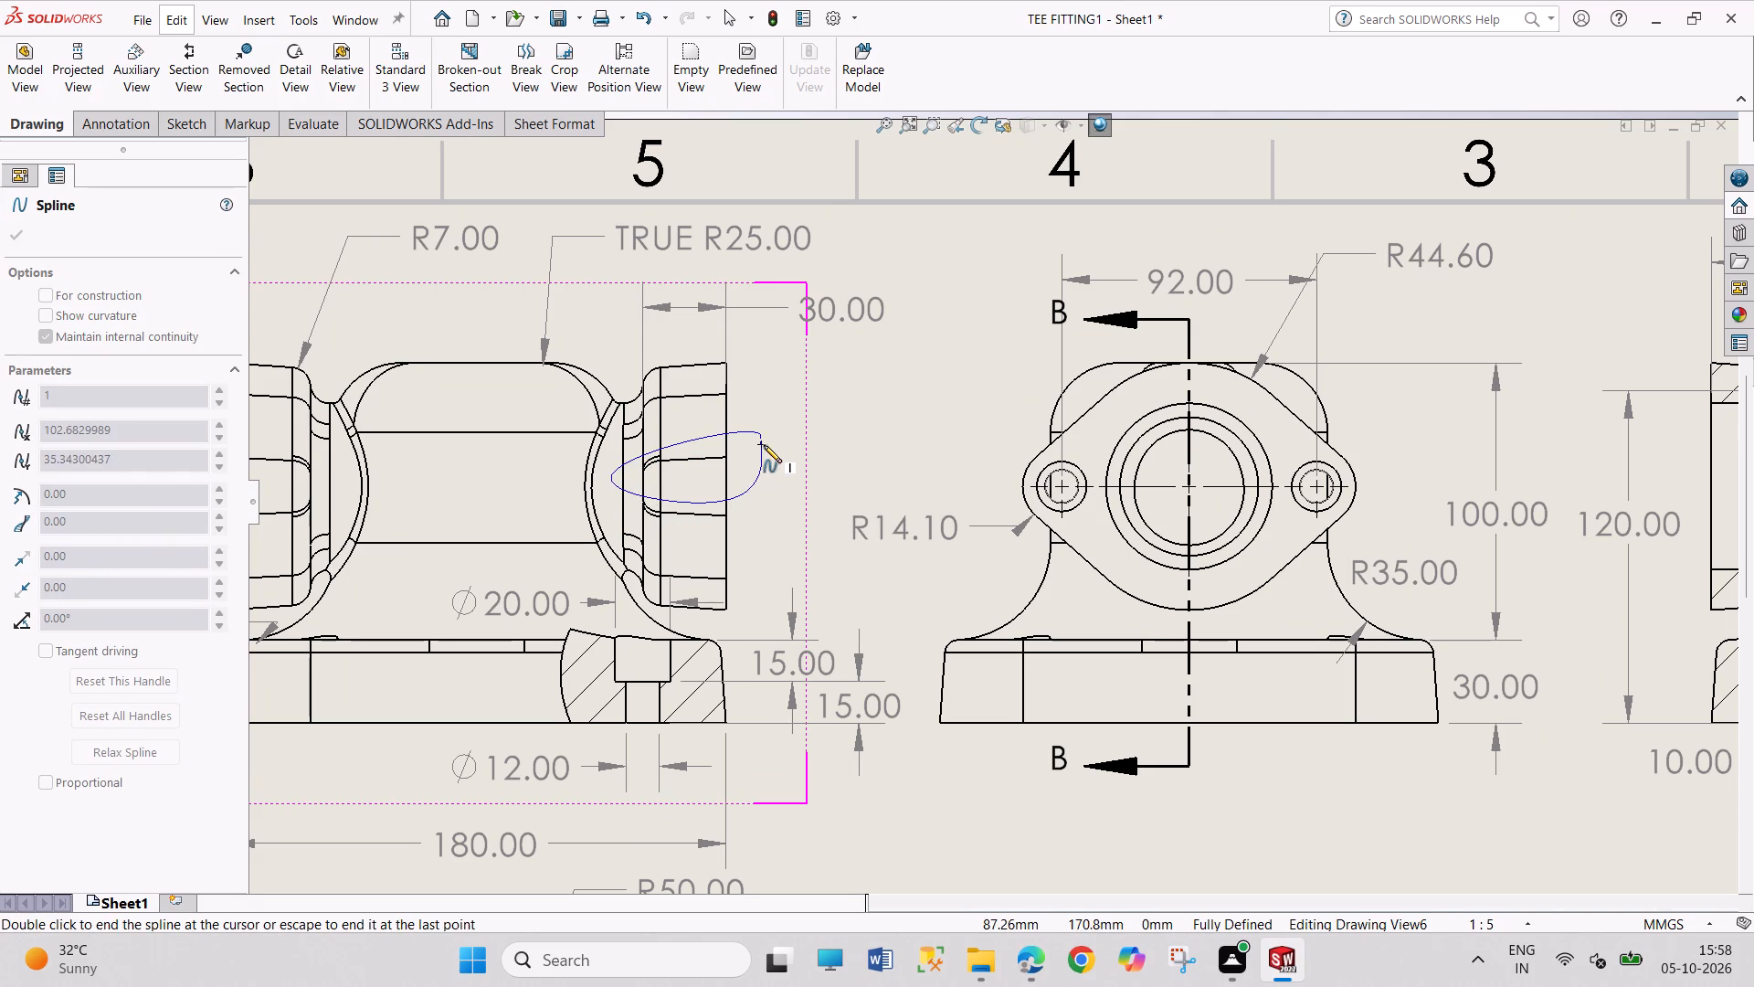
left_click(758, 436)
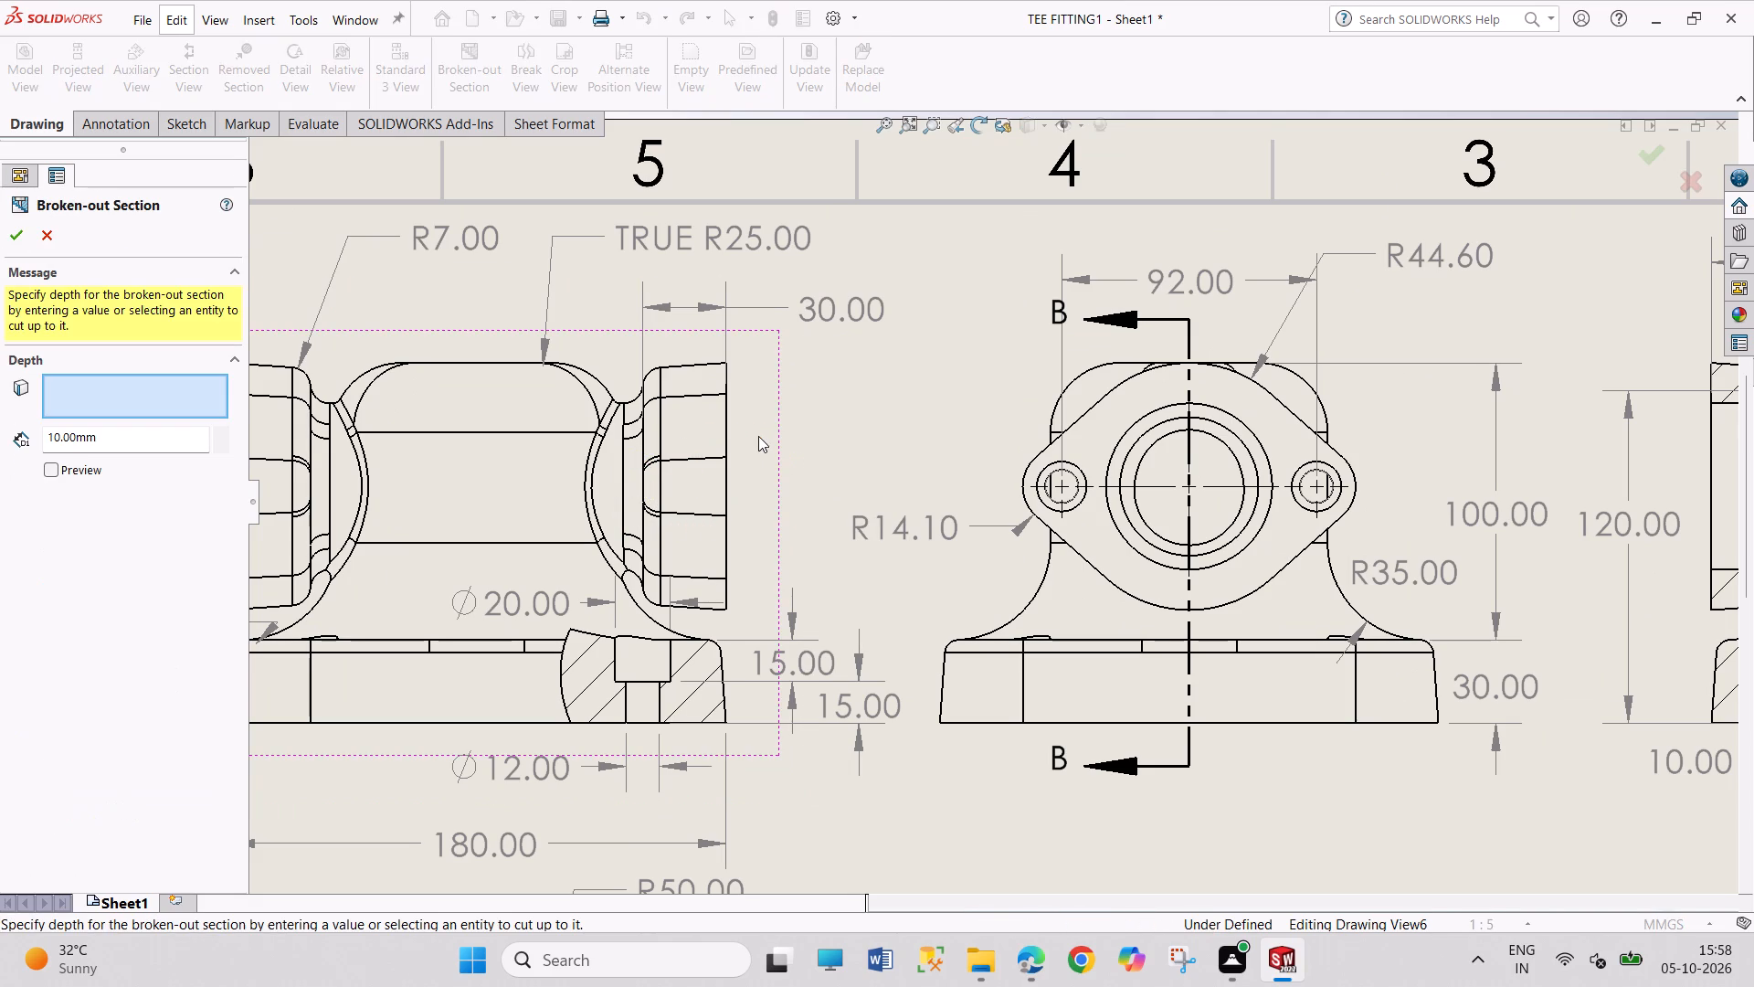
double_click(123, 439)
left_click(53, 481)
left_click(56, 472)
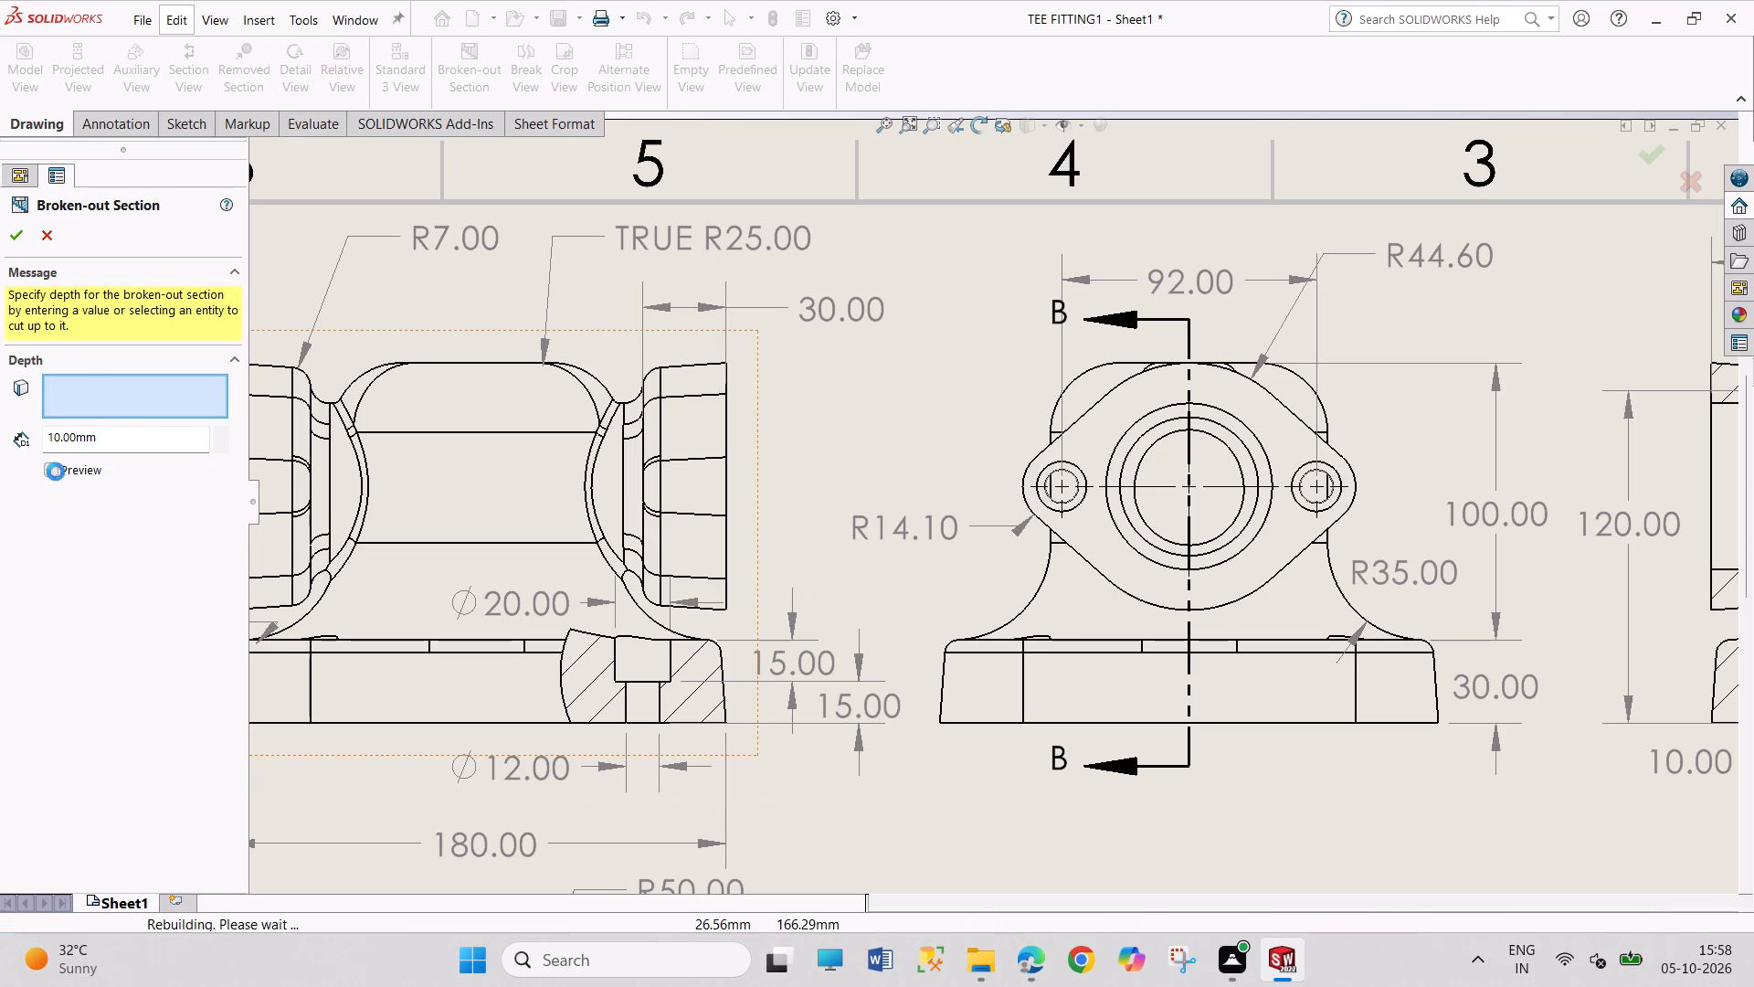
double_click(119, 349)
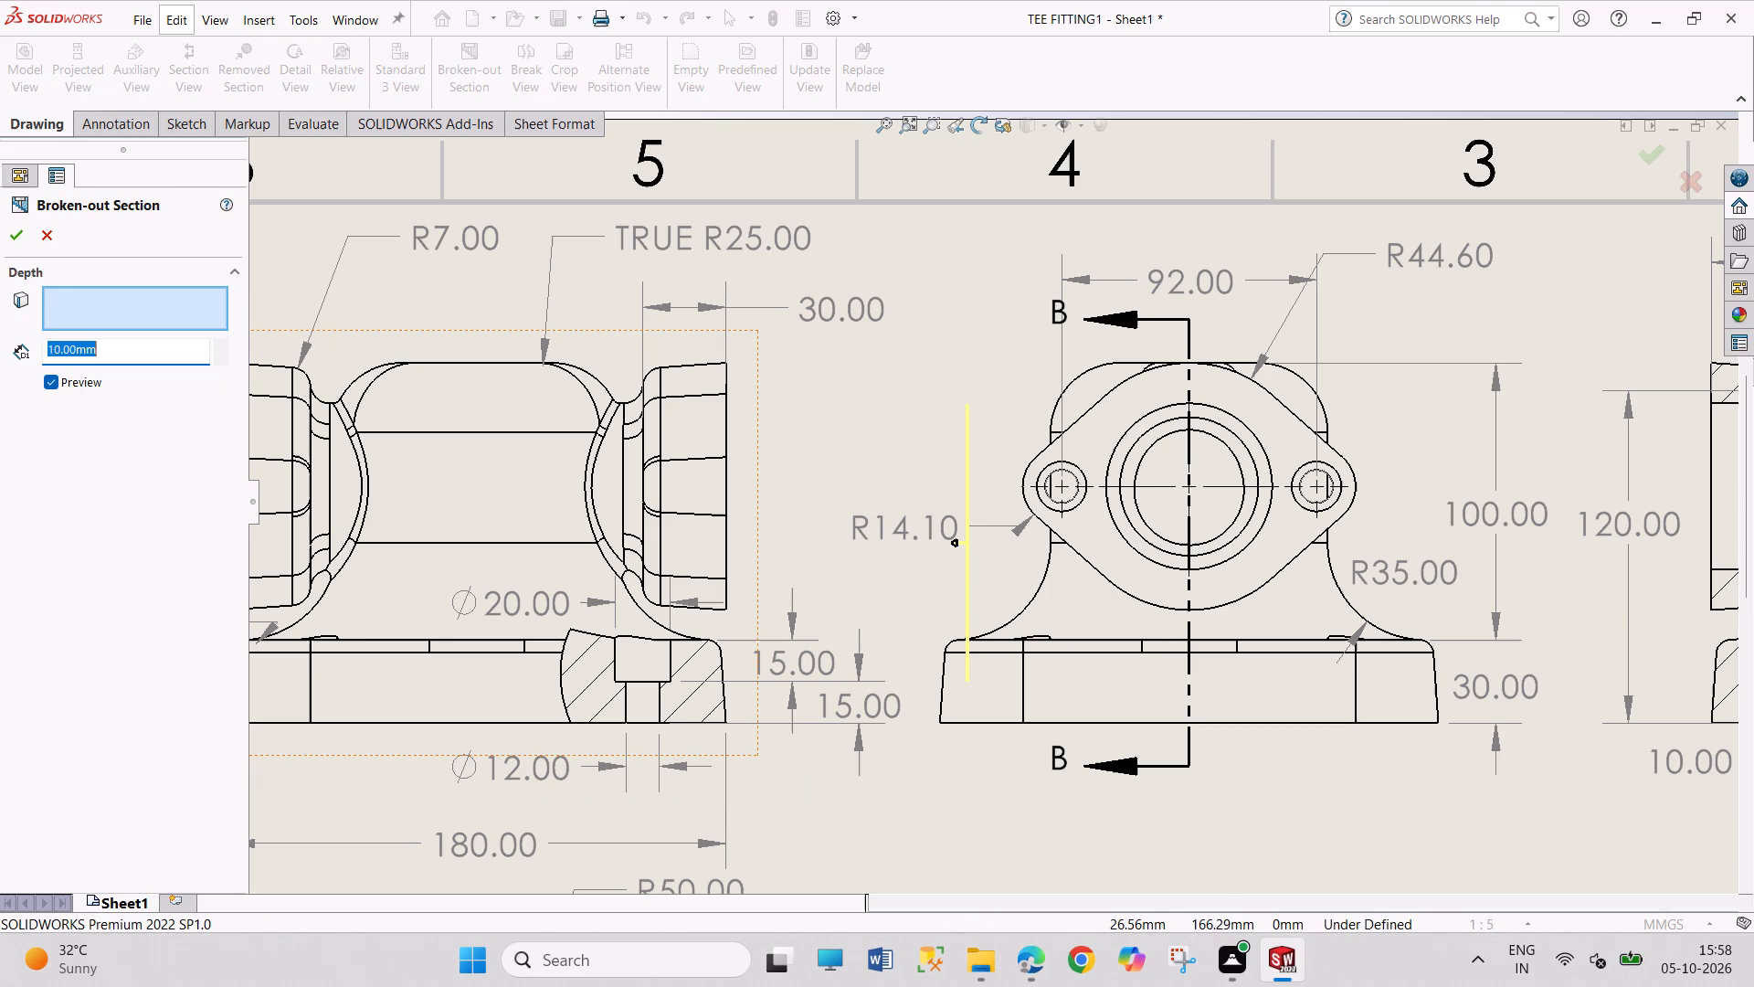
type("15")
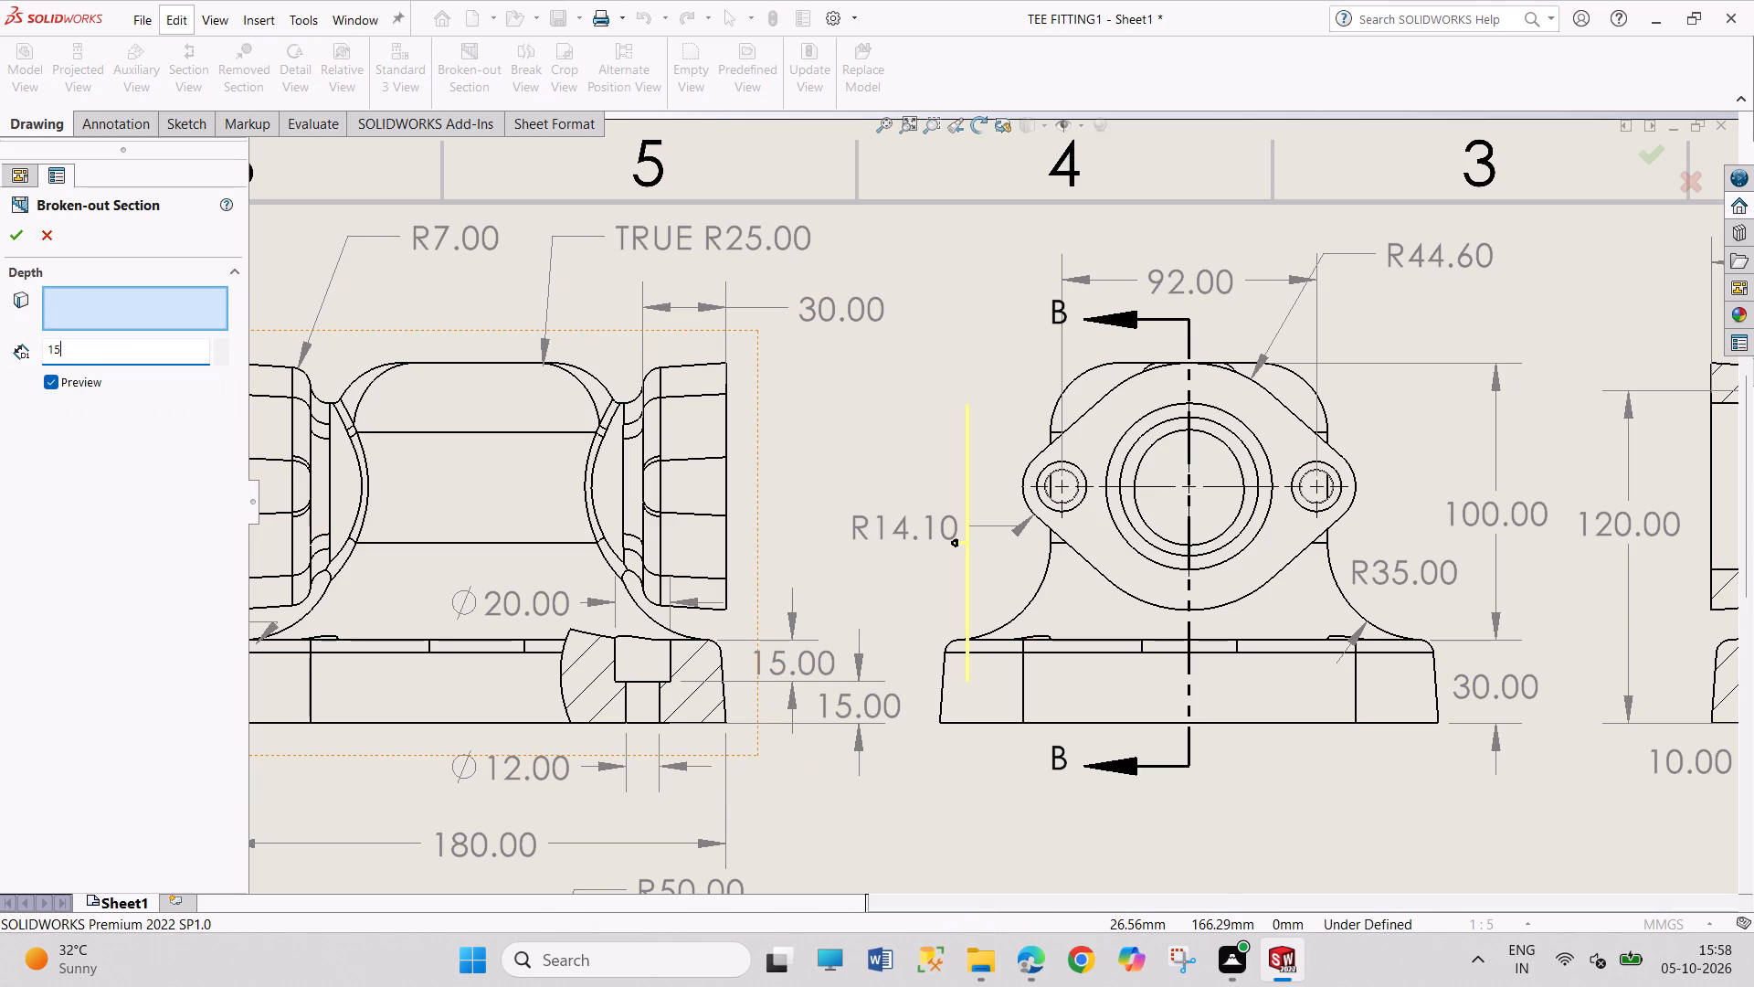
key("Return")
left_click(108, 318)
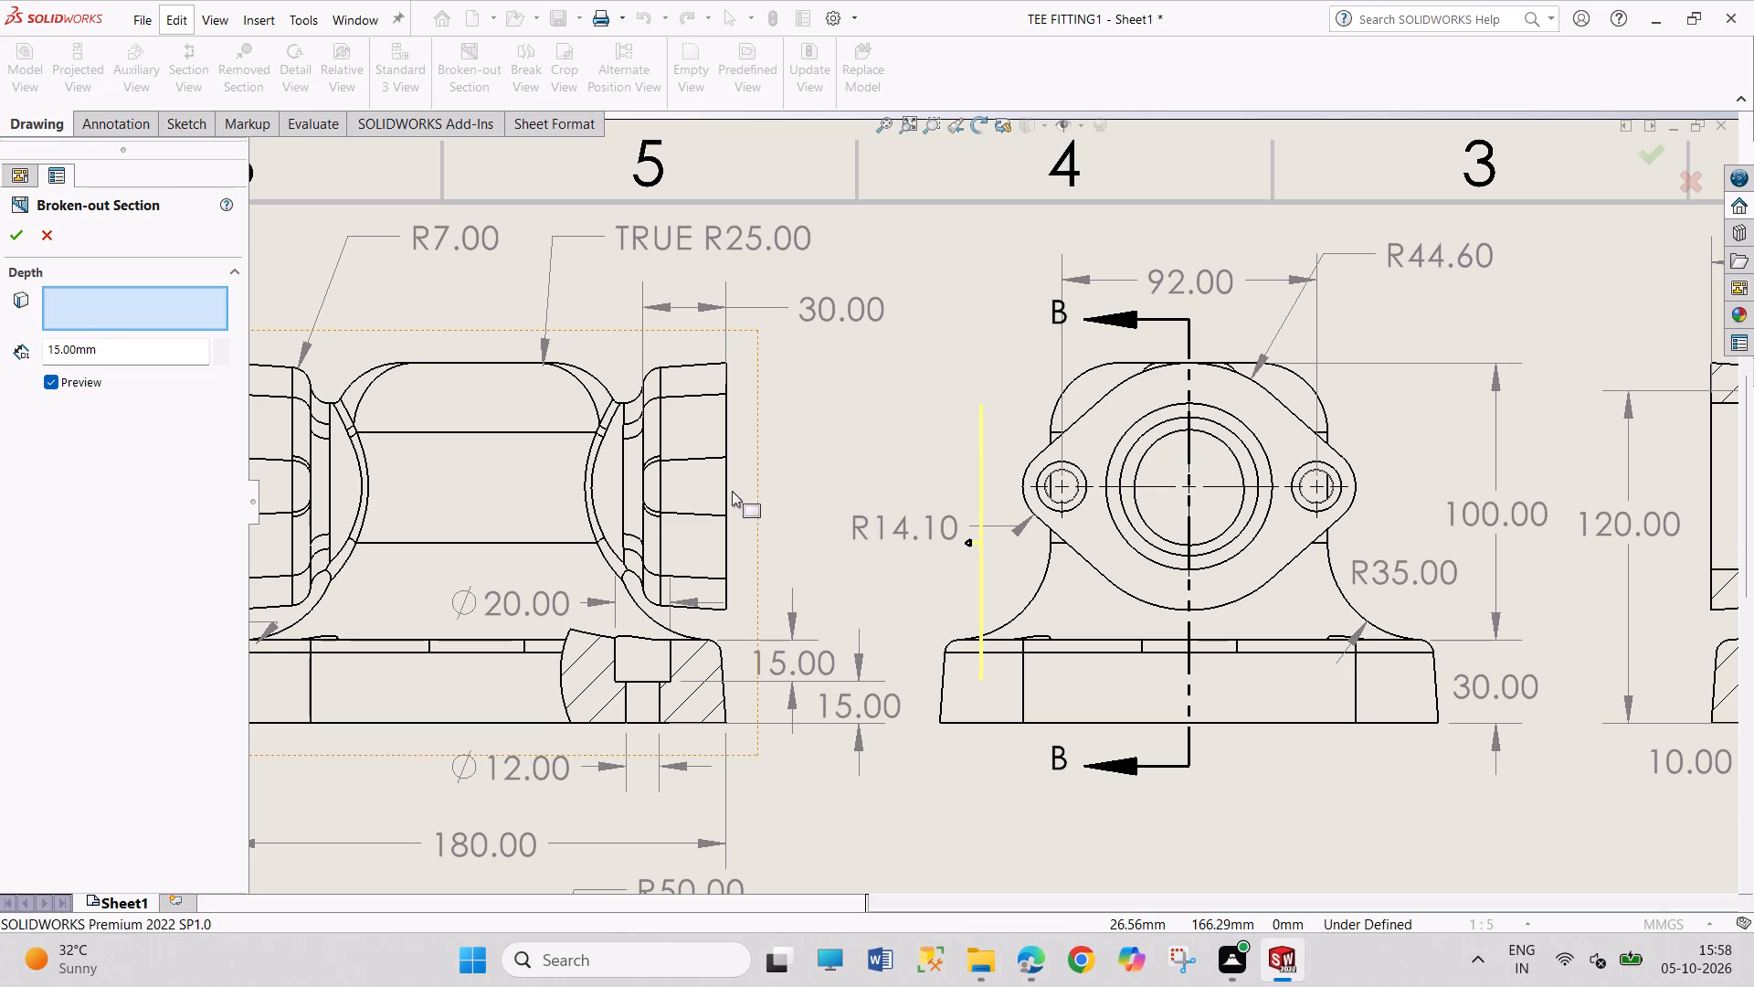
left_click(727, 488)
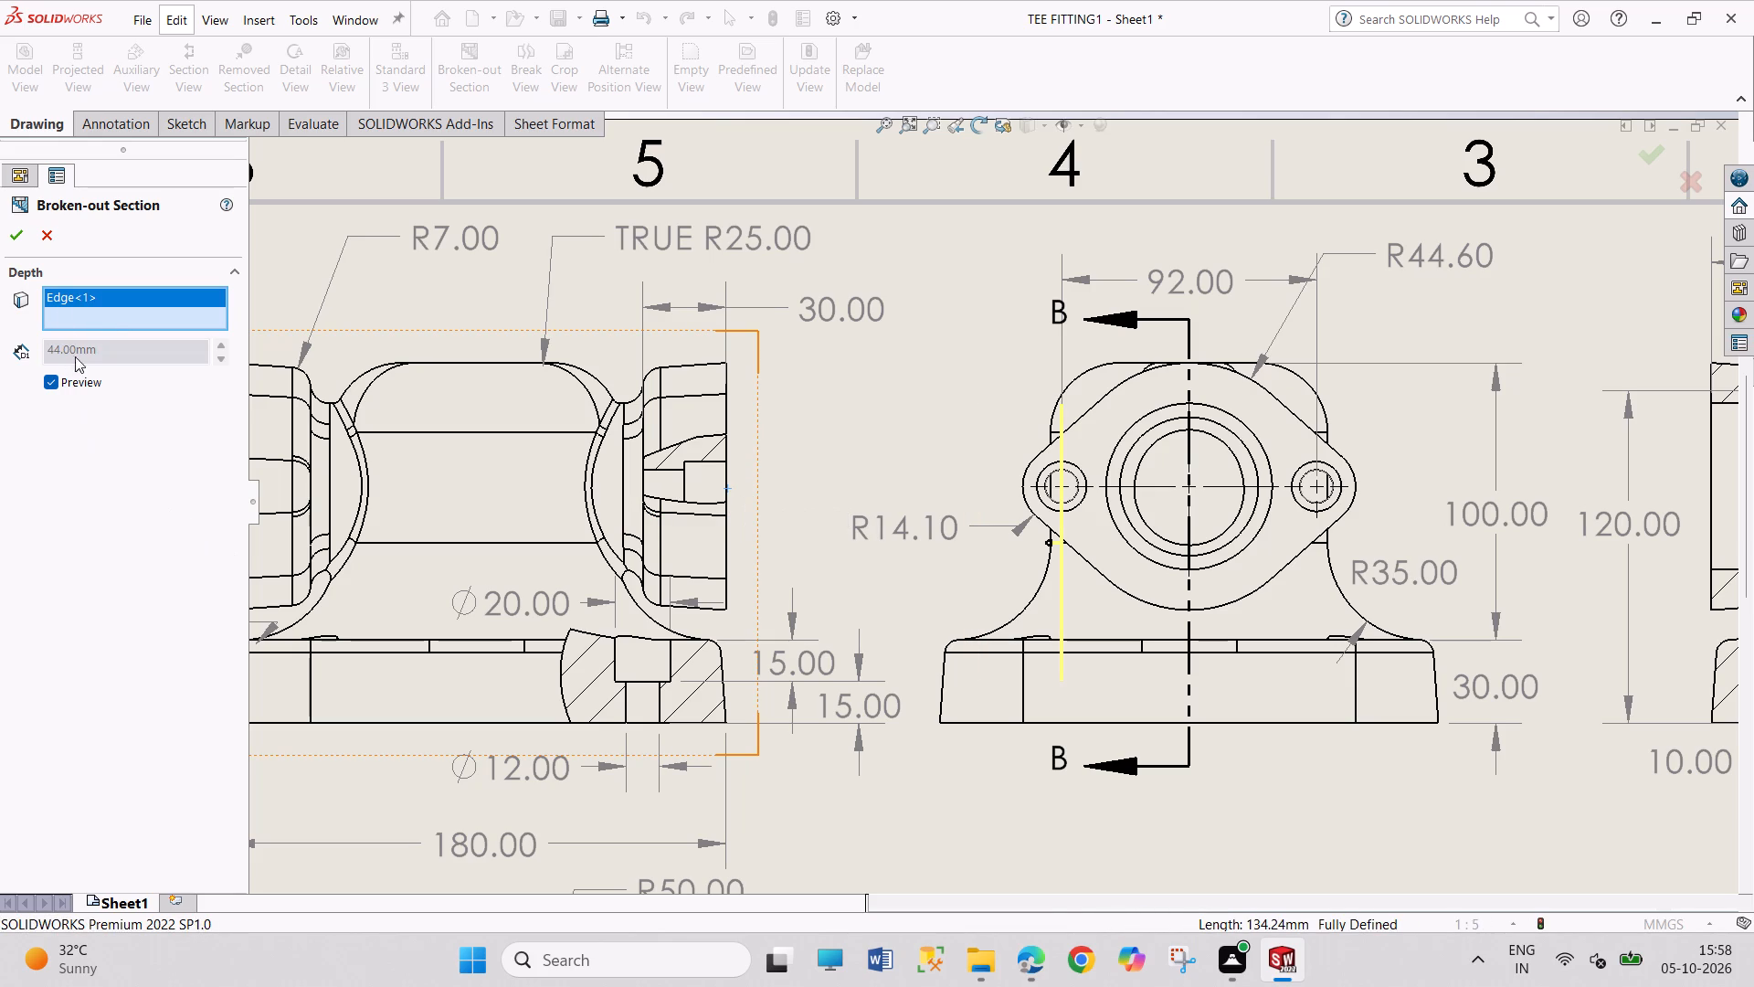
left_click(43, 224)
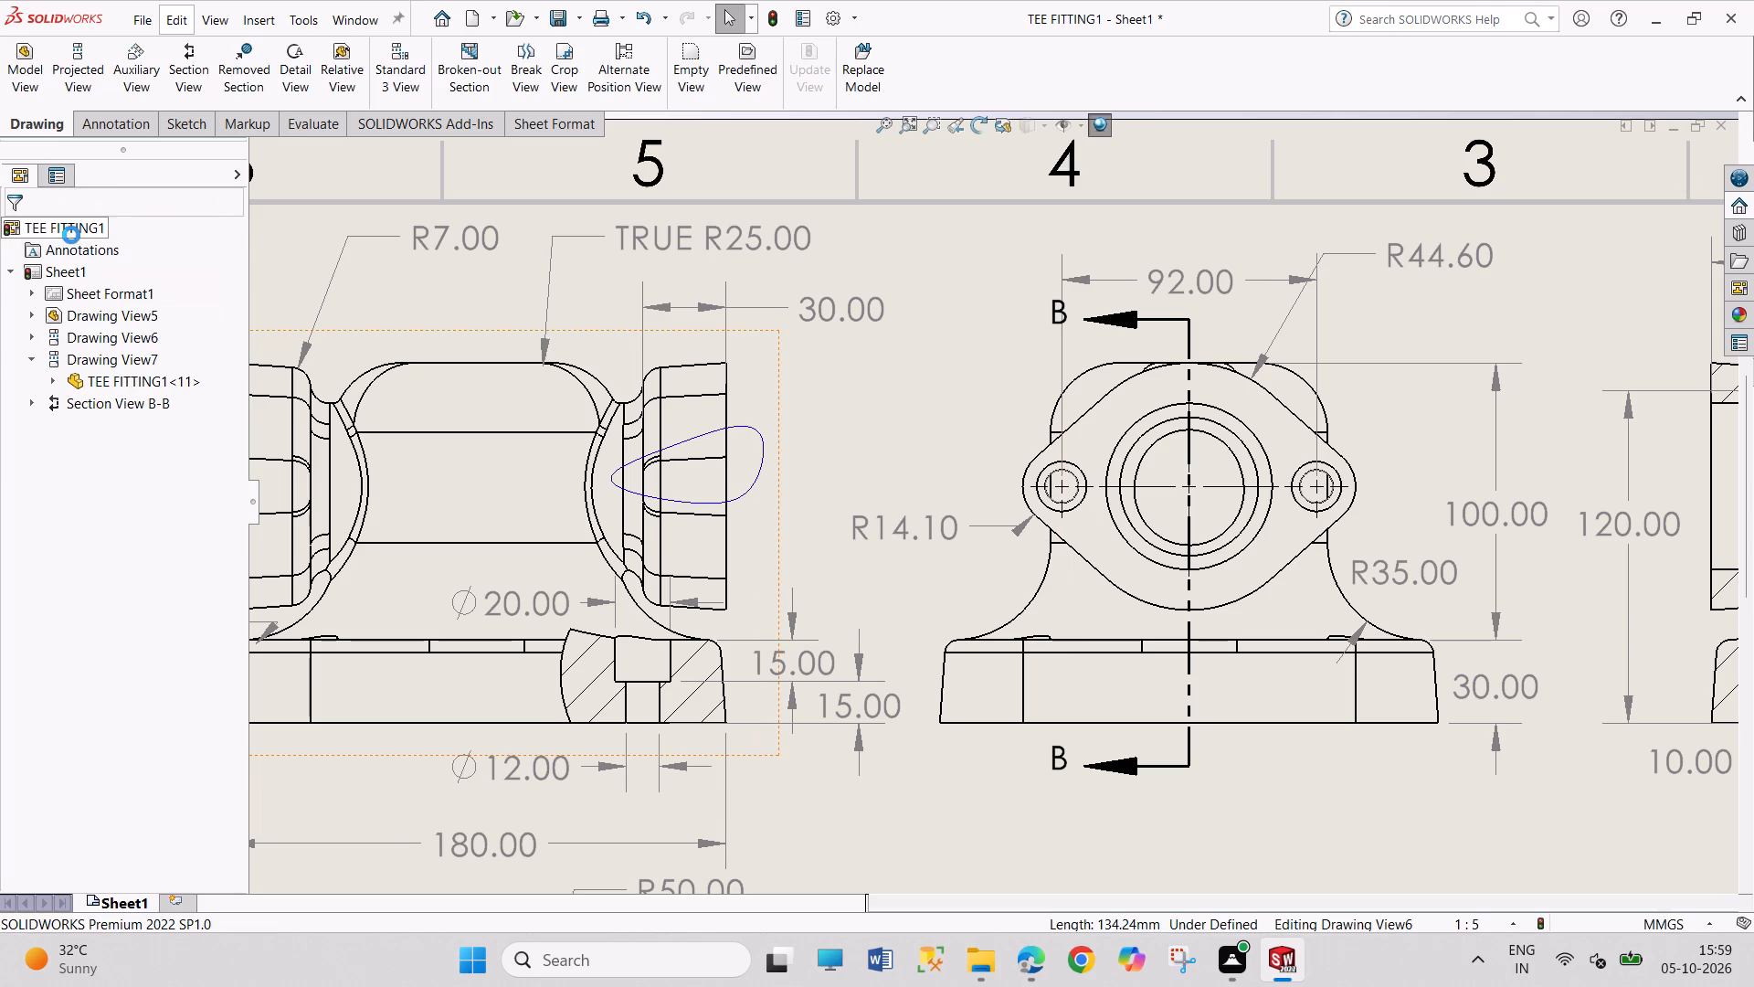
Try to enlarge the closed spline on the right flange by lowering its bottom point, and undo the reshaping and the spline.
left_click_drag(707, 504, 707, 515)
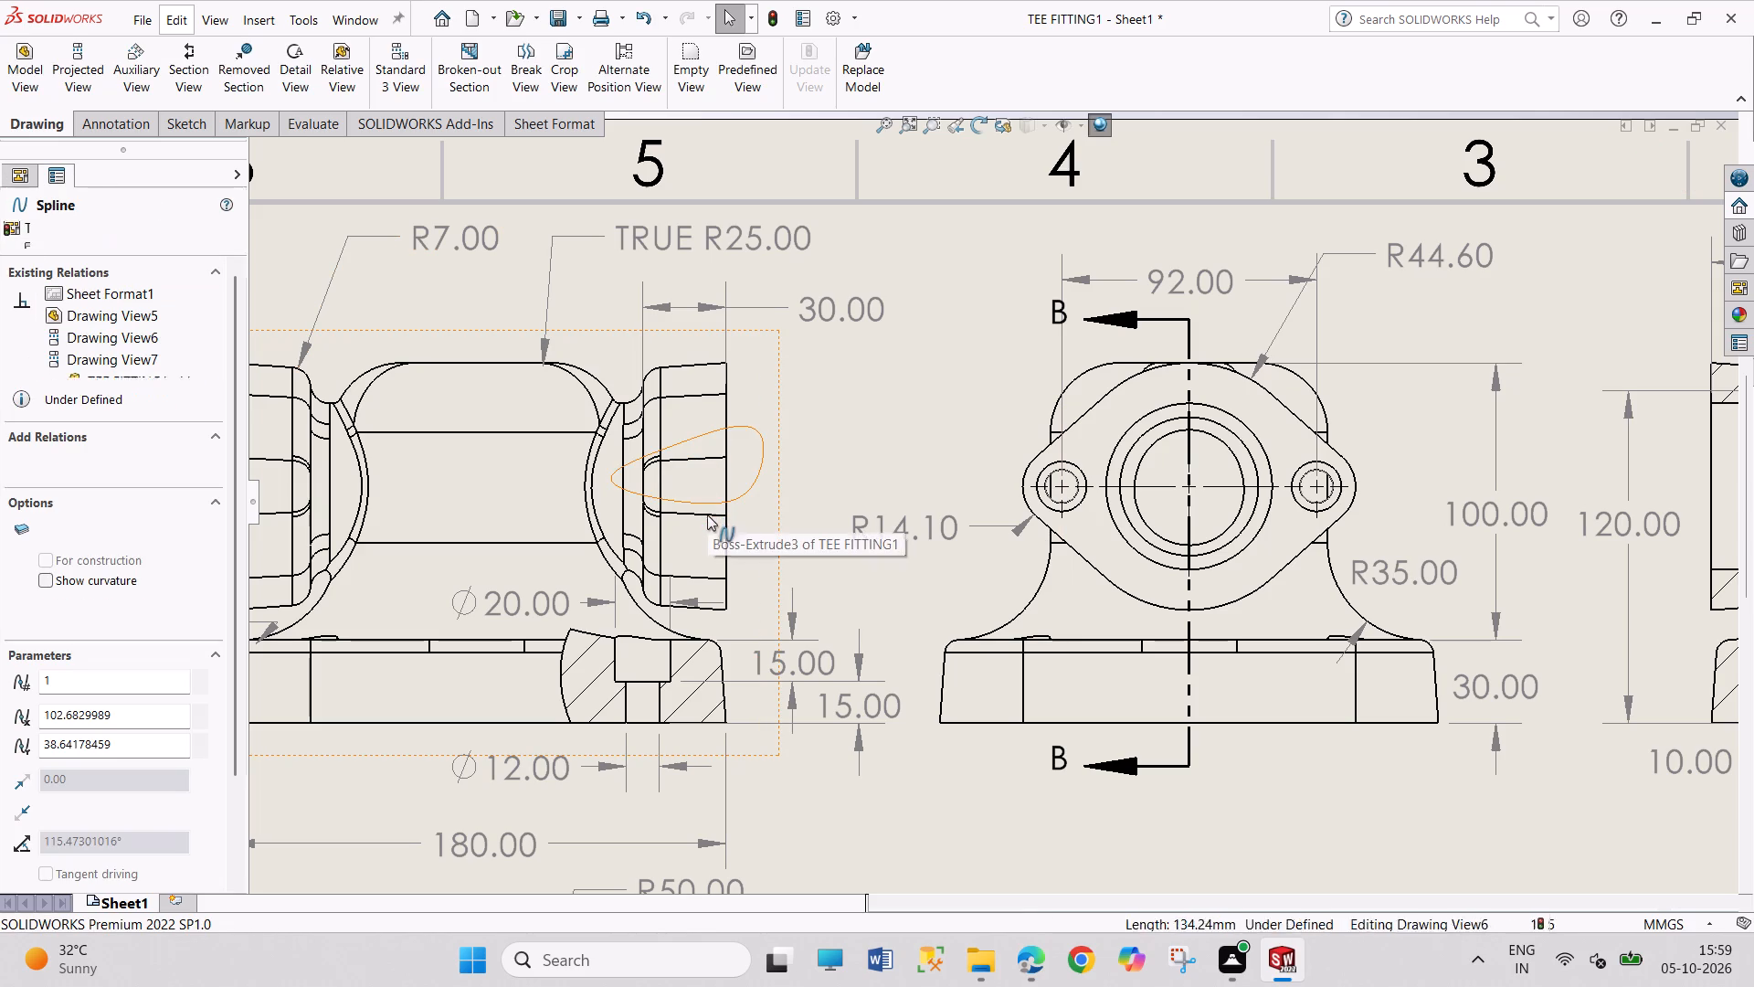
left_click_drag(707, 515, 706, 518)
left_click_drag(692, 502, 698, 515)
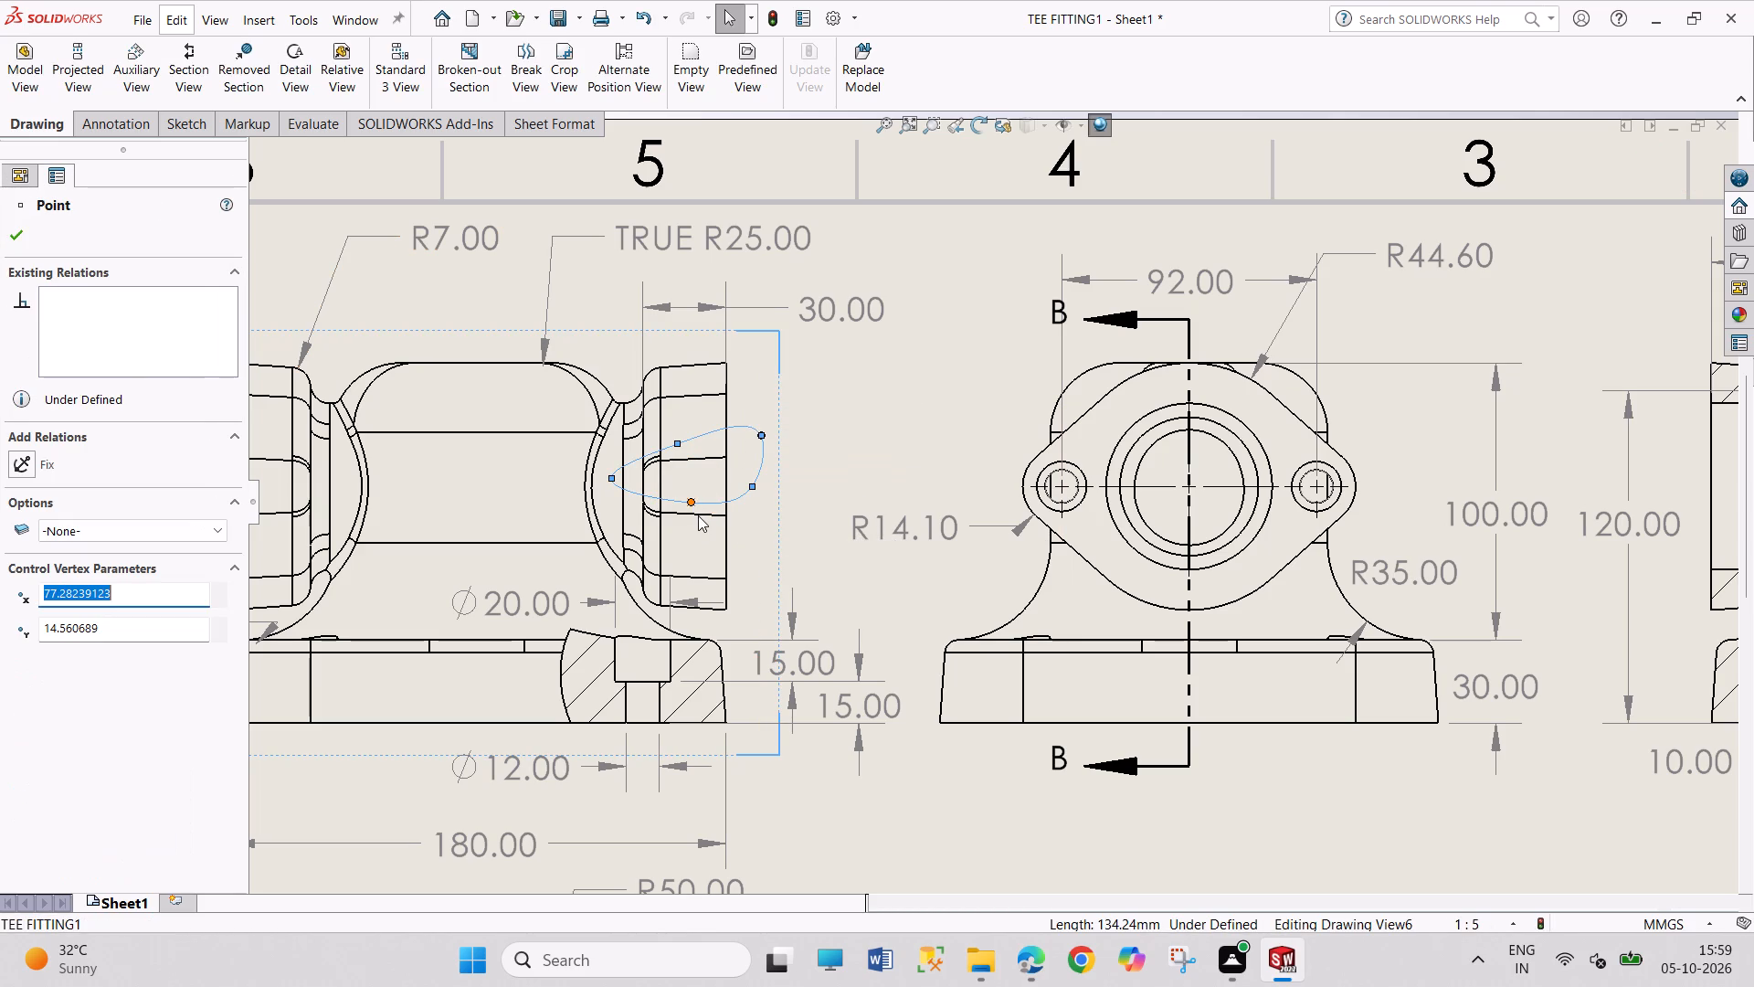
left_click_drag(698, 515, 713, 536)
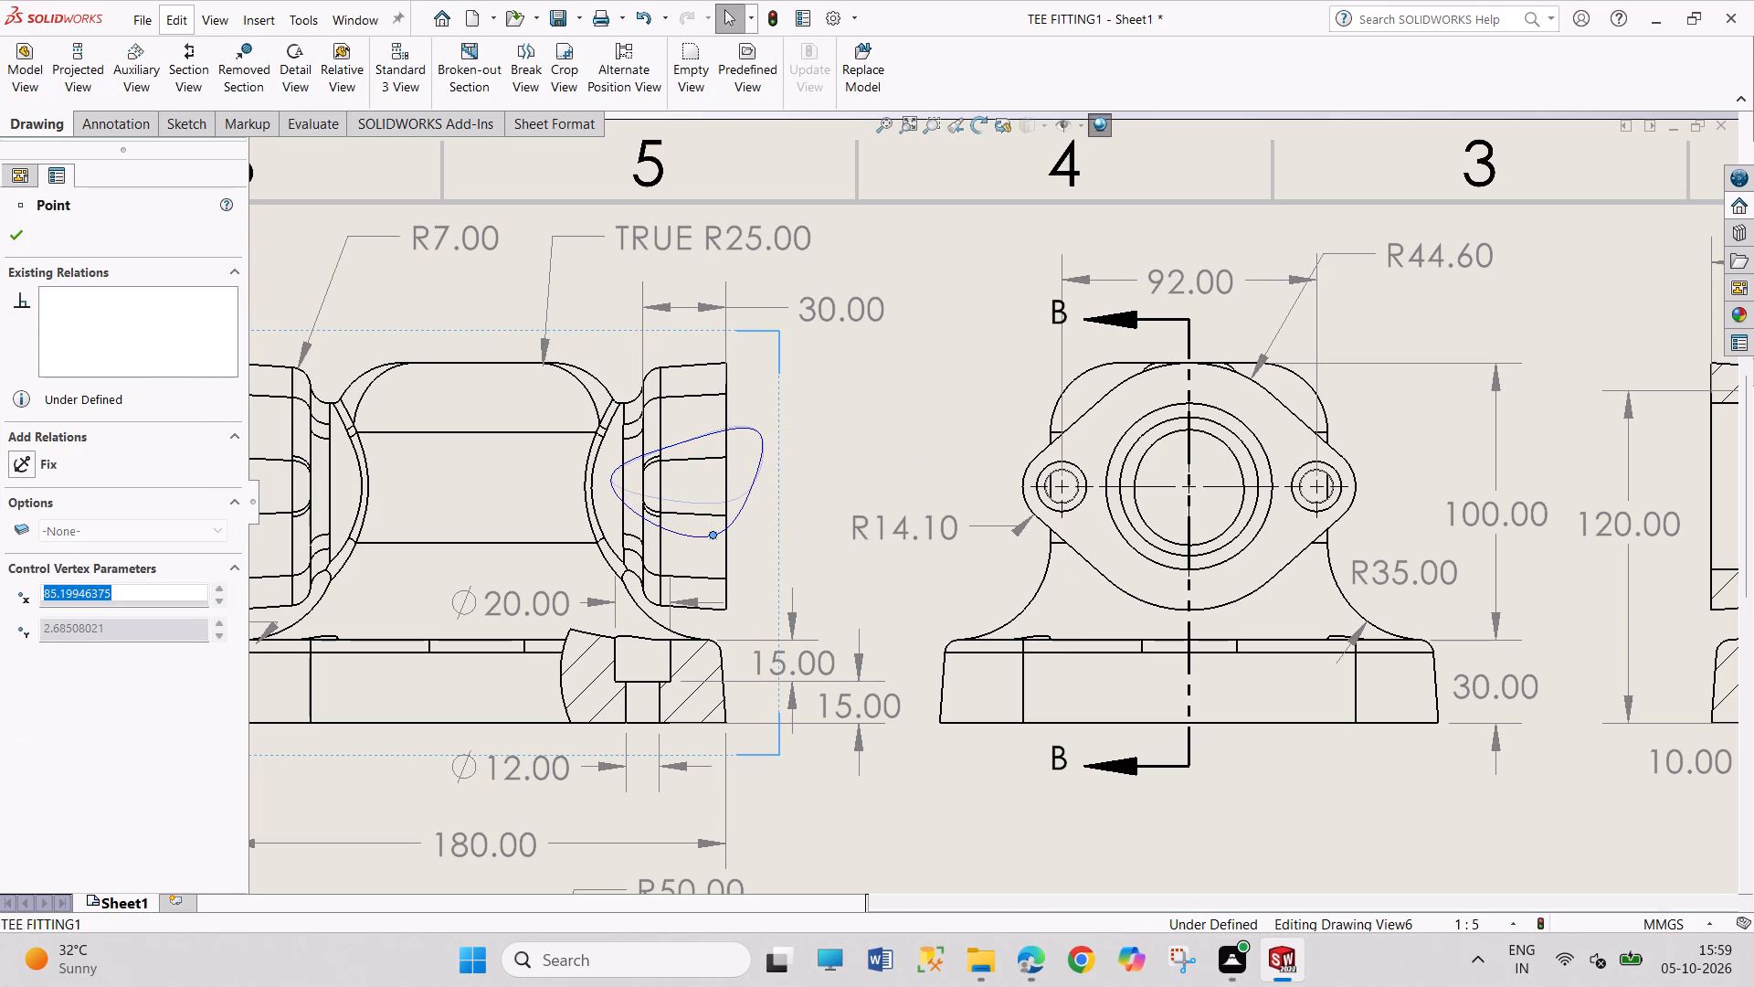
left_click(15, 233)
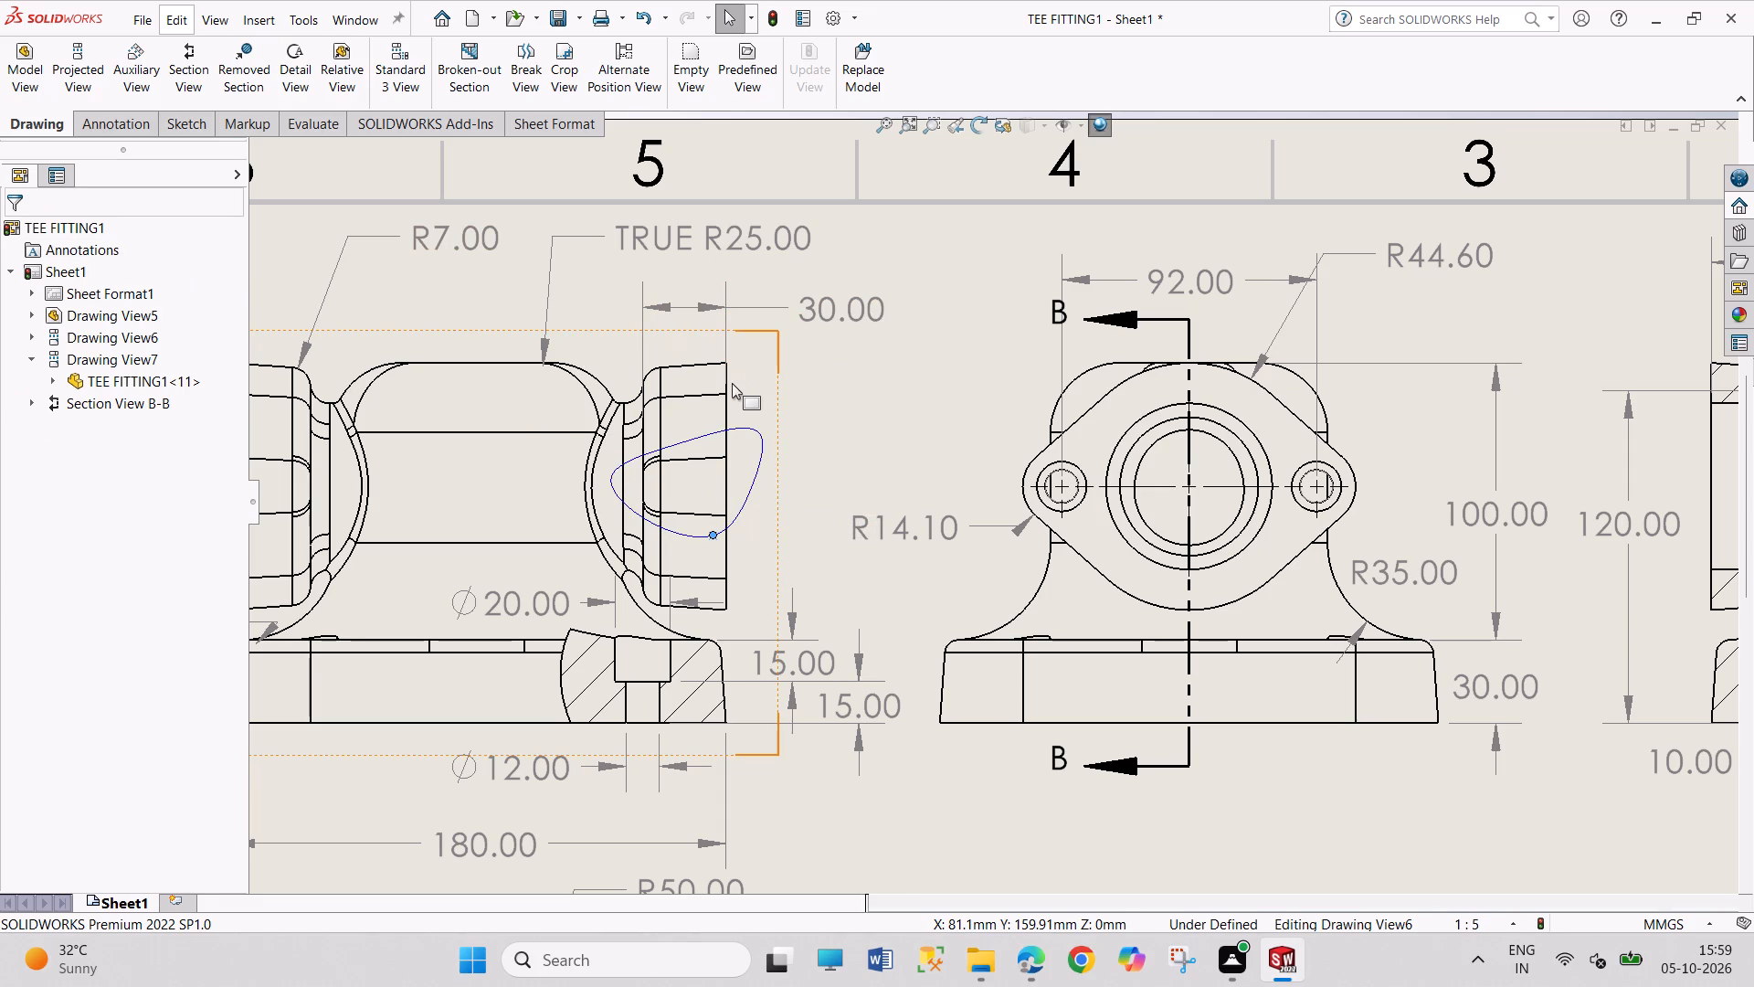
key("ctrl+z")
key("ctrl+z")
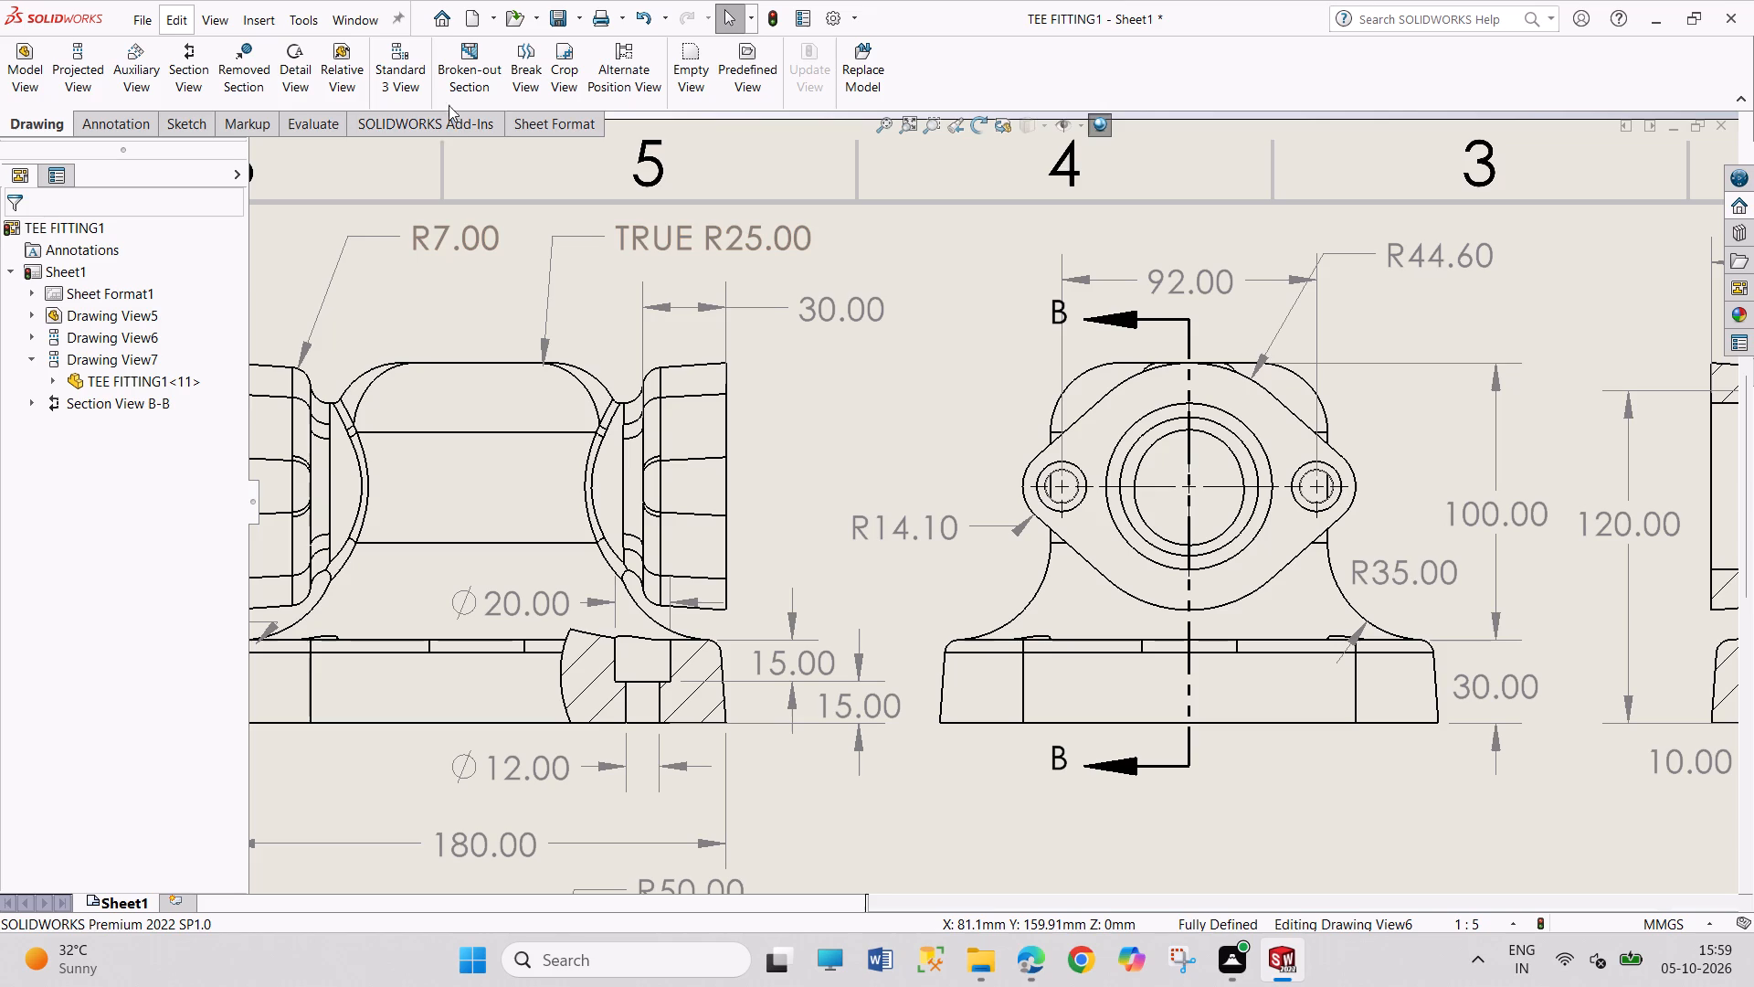
Create a broken-out section inside a rounder closed spline around the front view's right flange hole, using the hole's outer edge as depth reference.
left_click(481, 72)
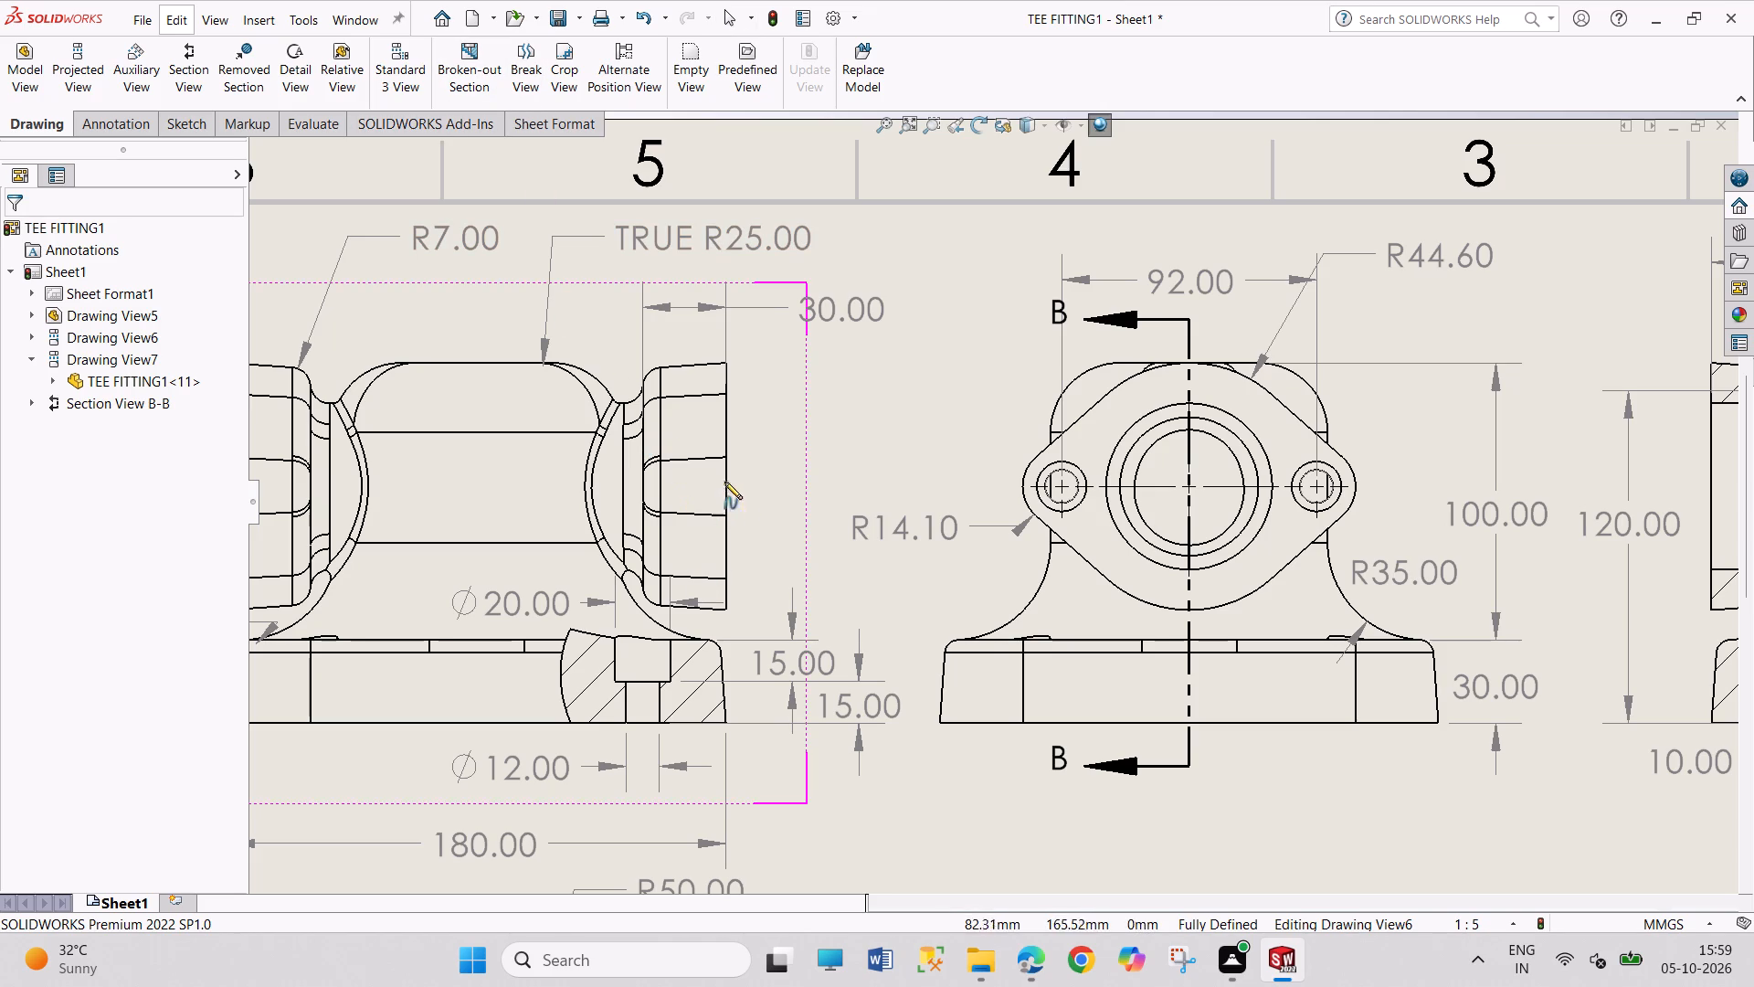
left_click(756, 473)
left_click(690, 440)
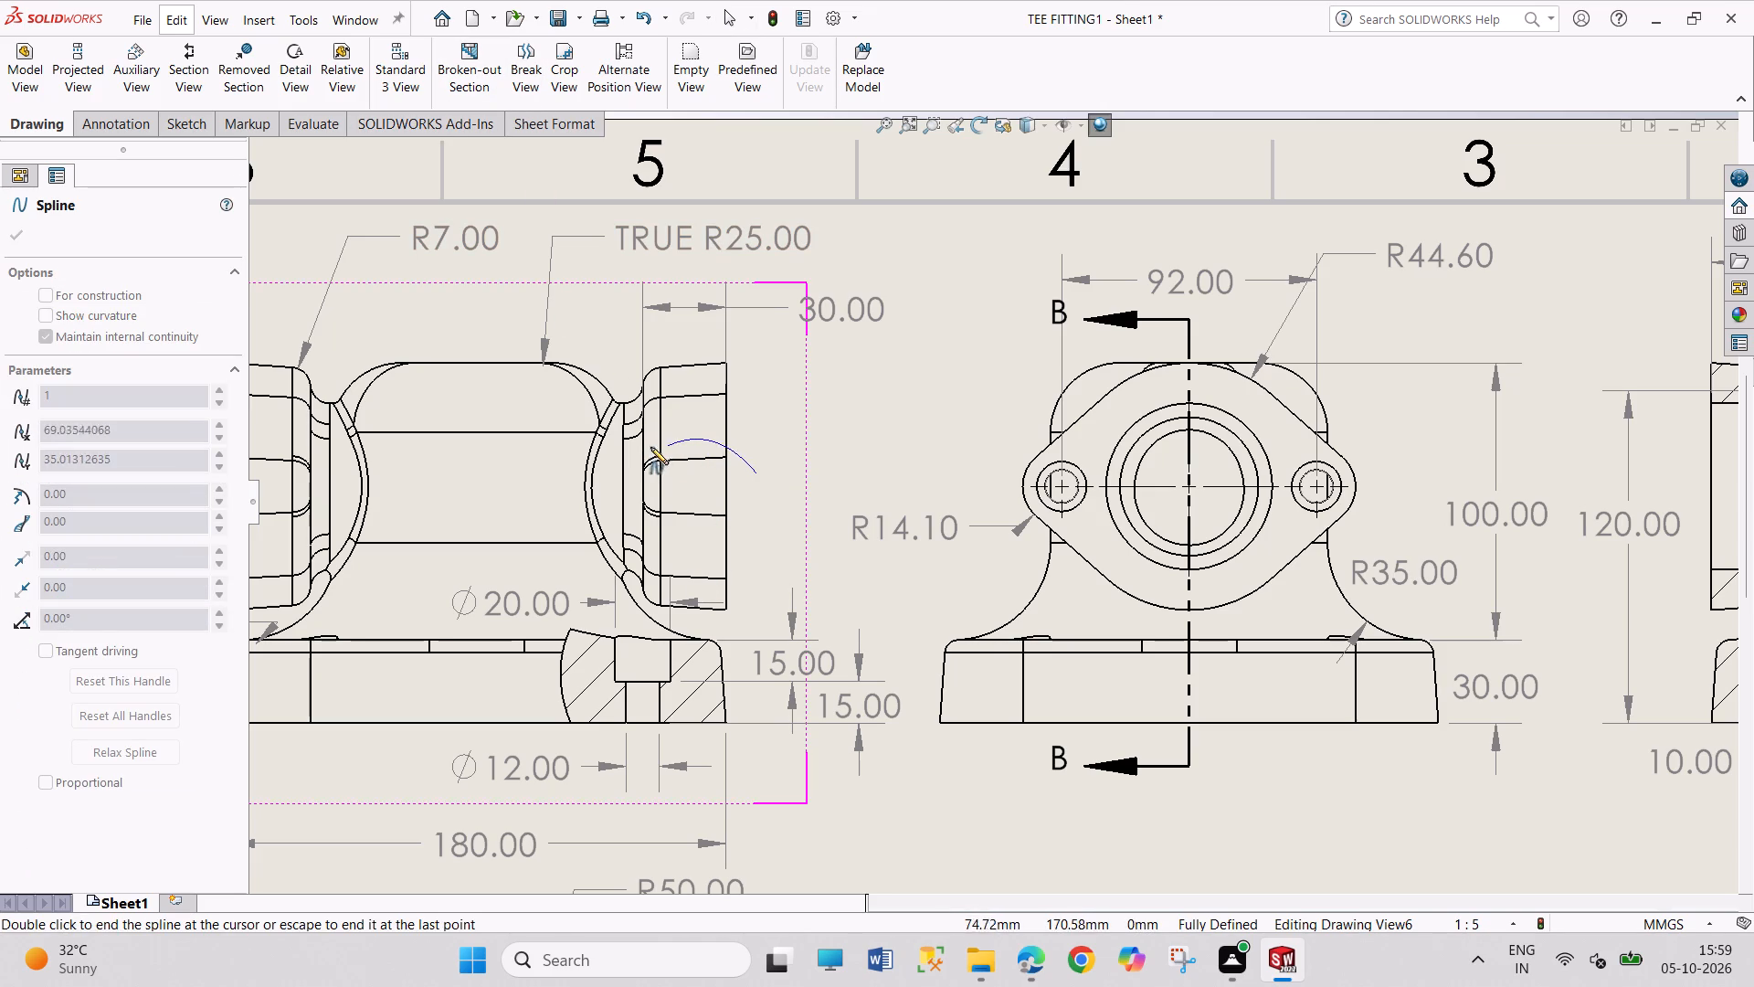
left_click(635, 456)
left_click(629, 490)
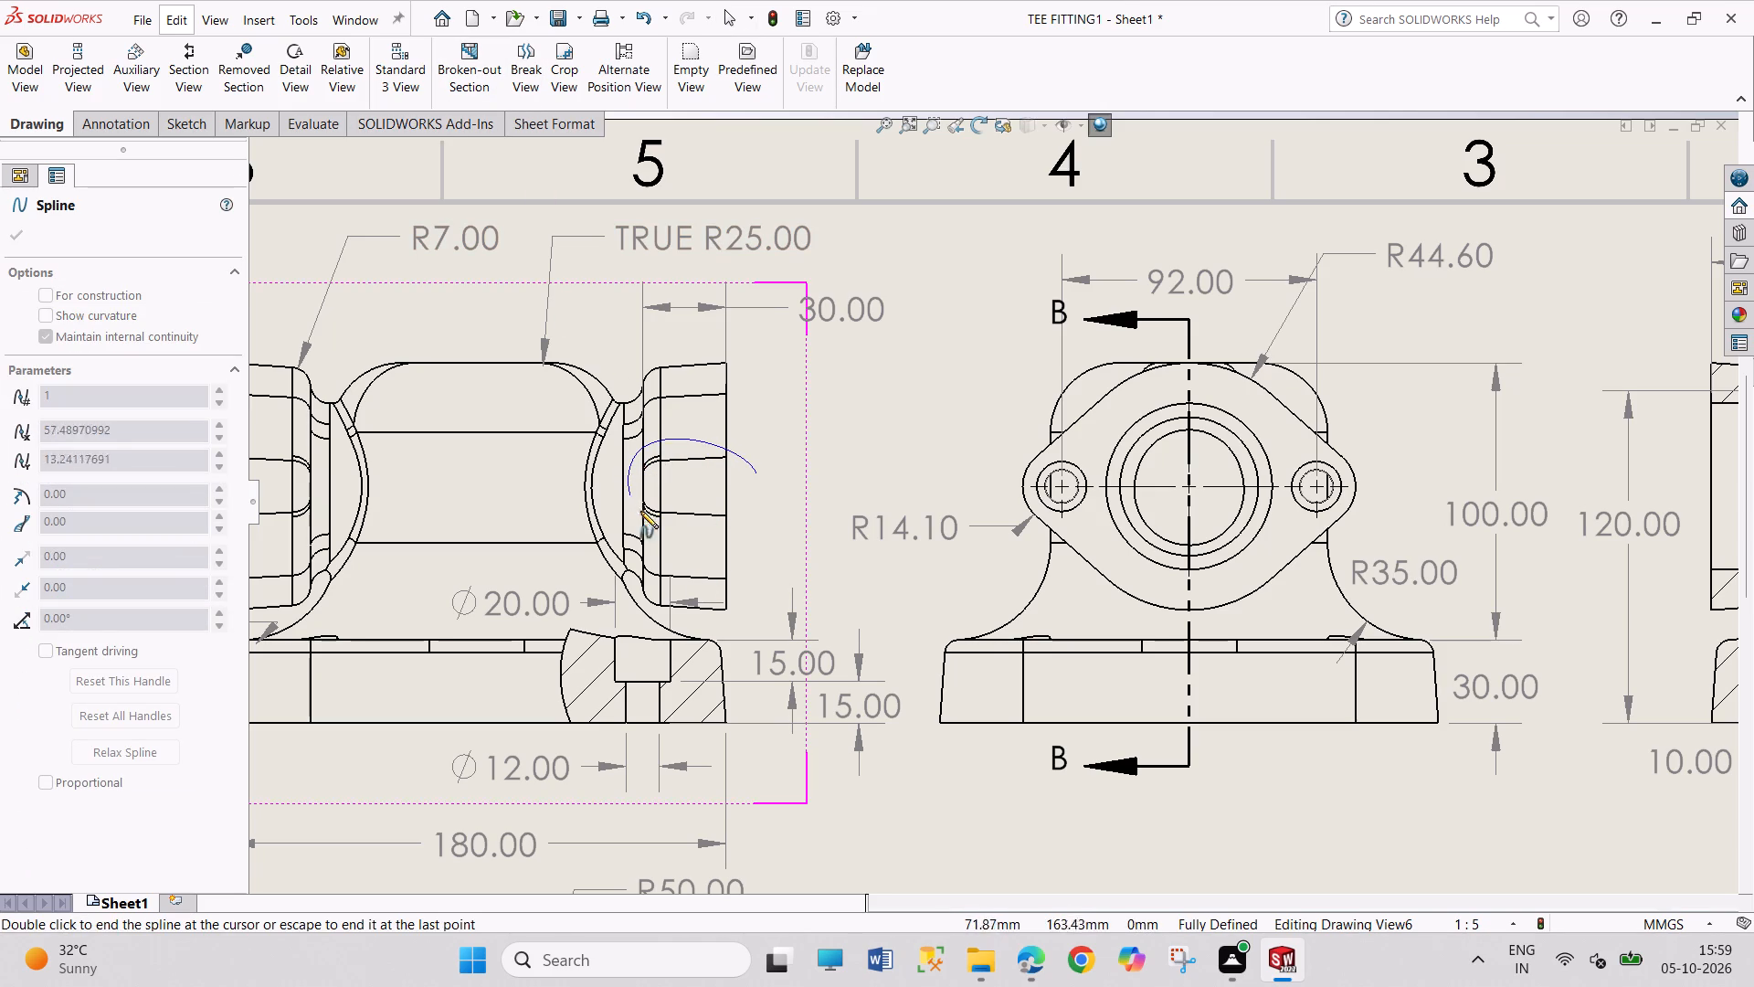
left_click(695, 532)
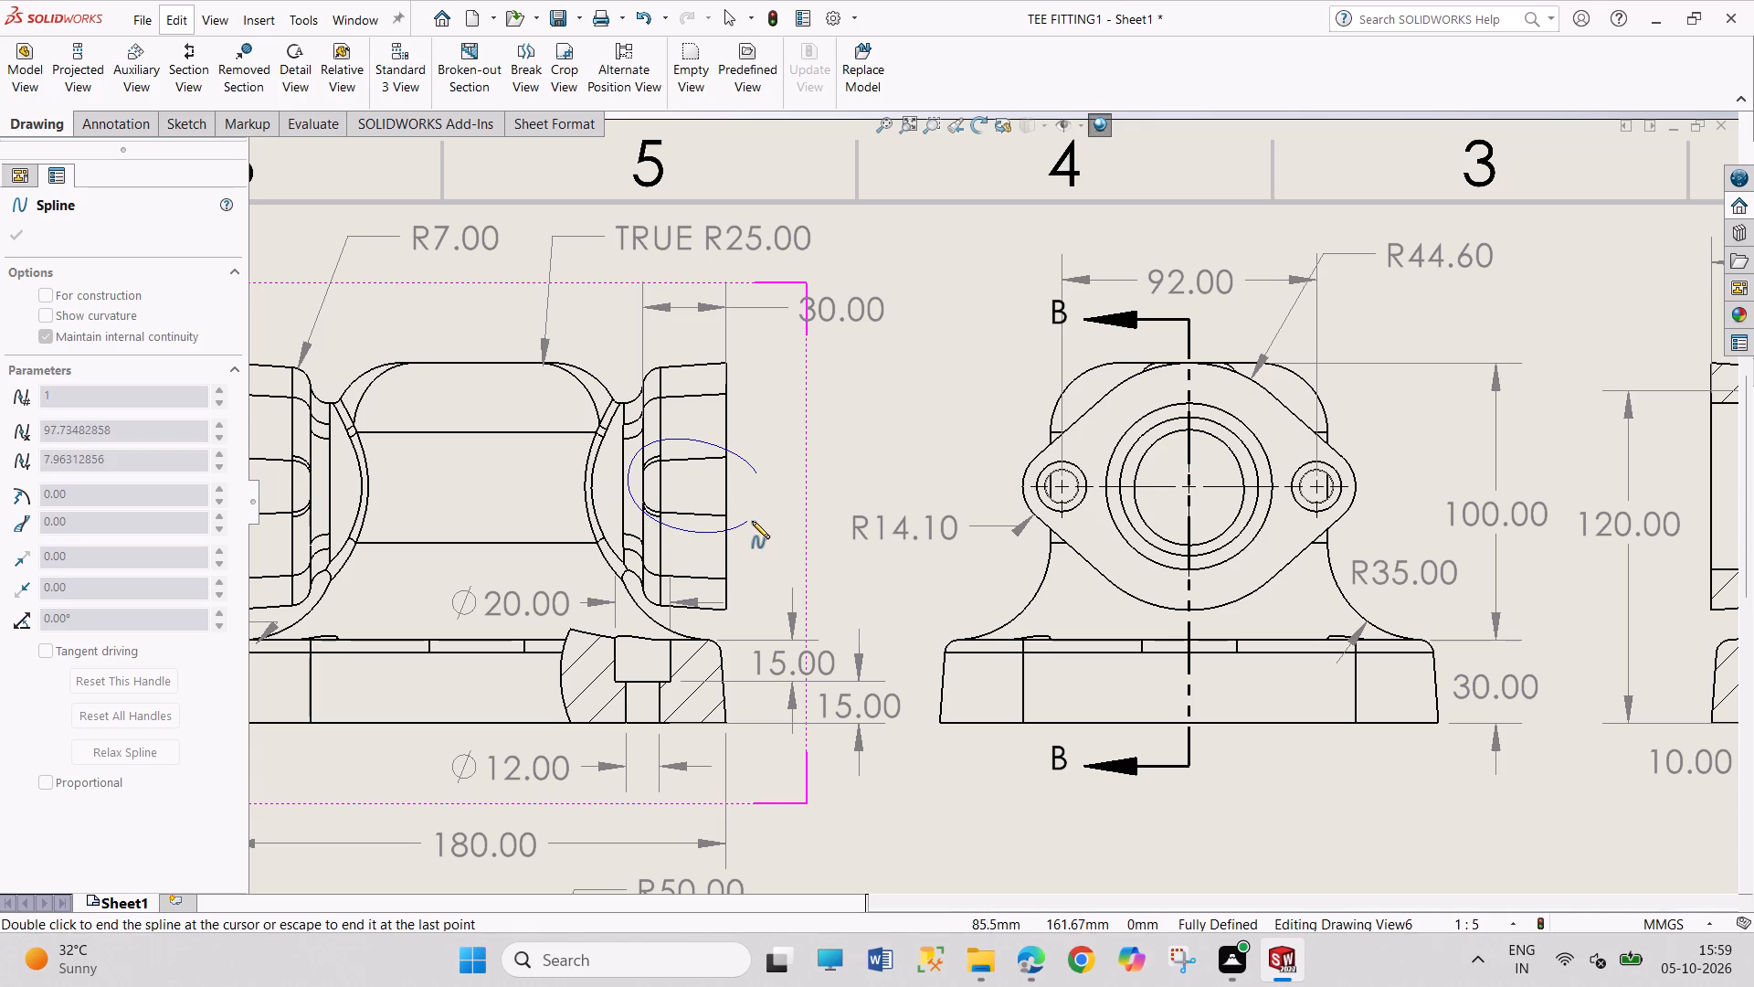
left_click(756, 521)
left_click(754, 470)
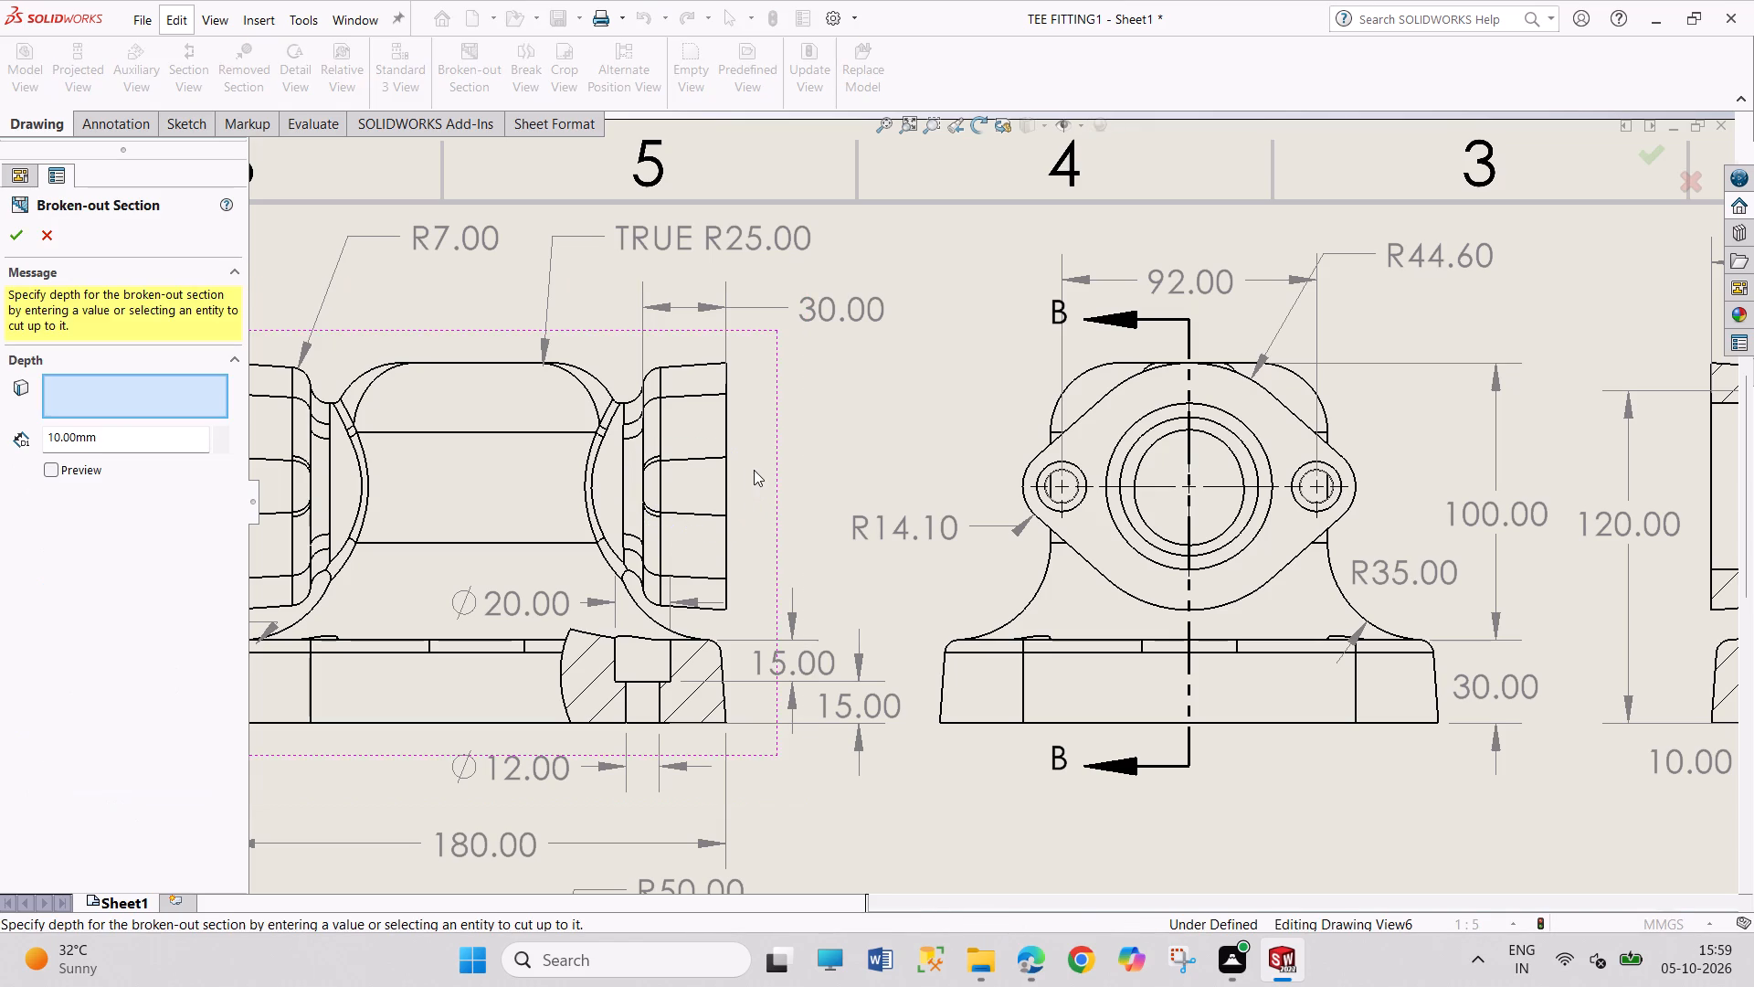
left_click(65, 480)
left_click(62, 468)
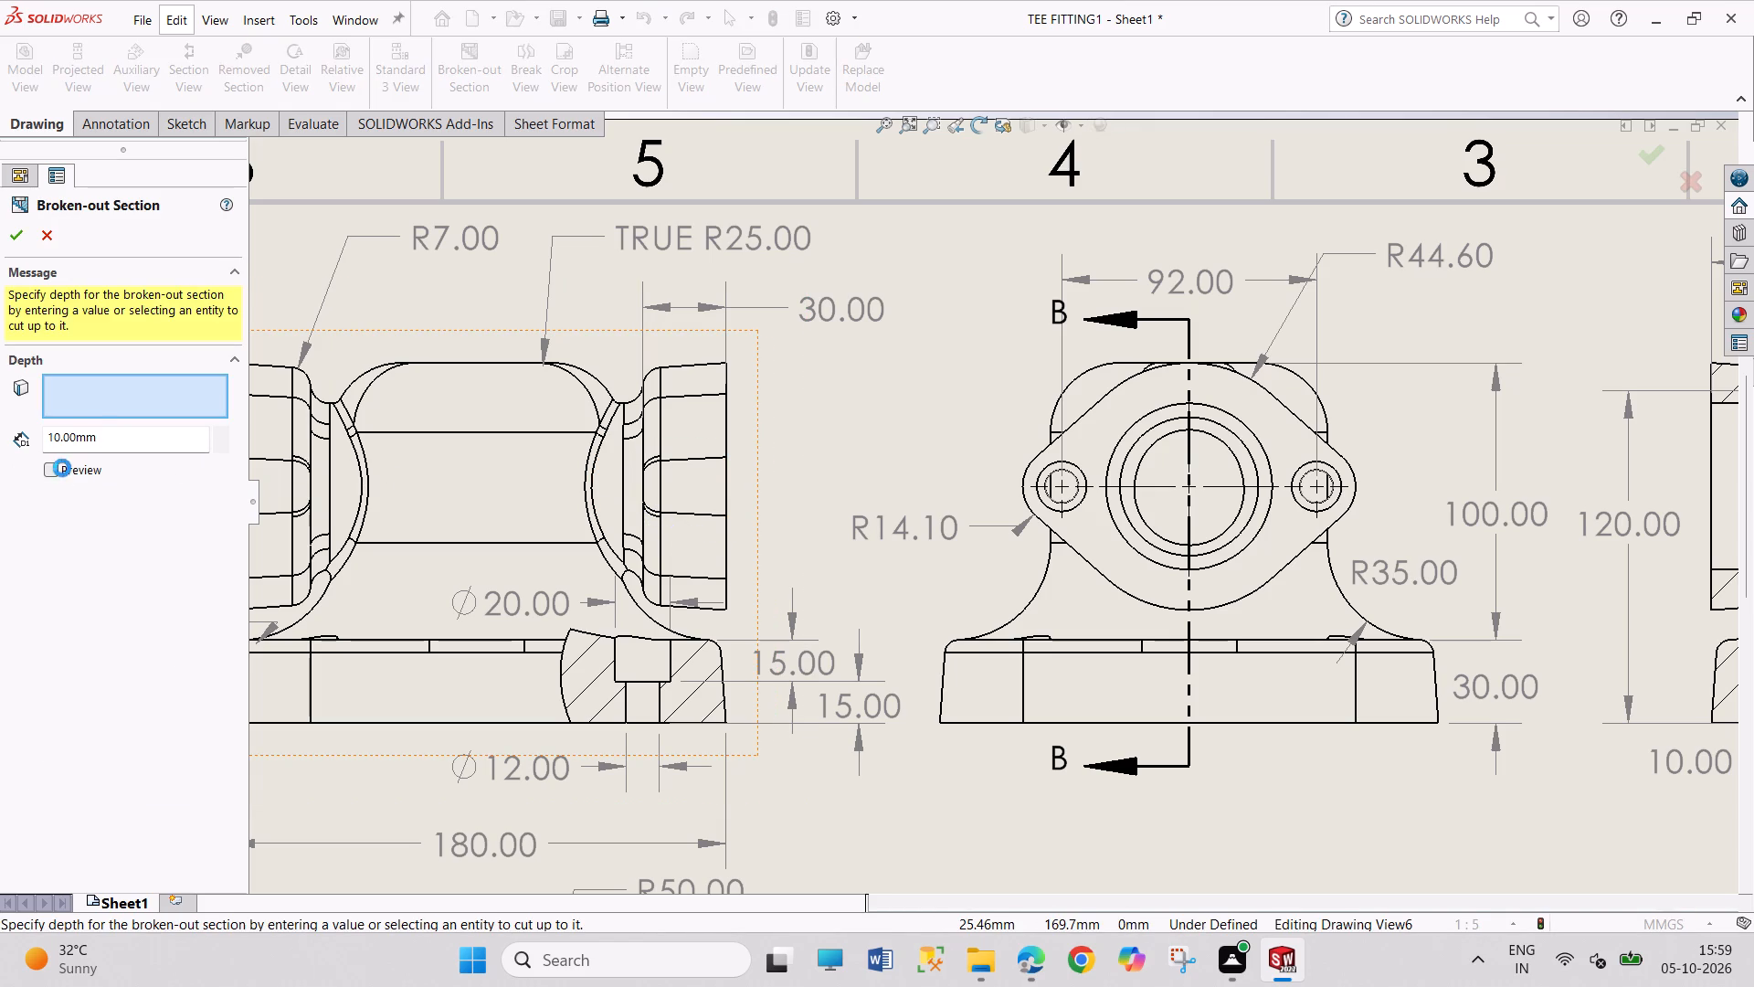
double_click(103, 356)
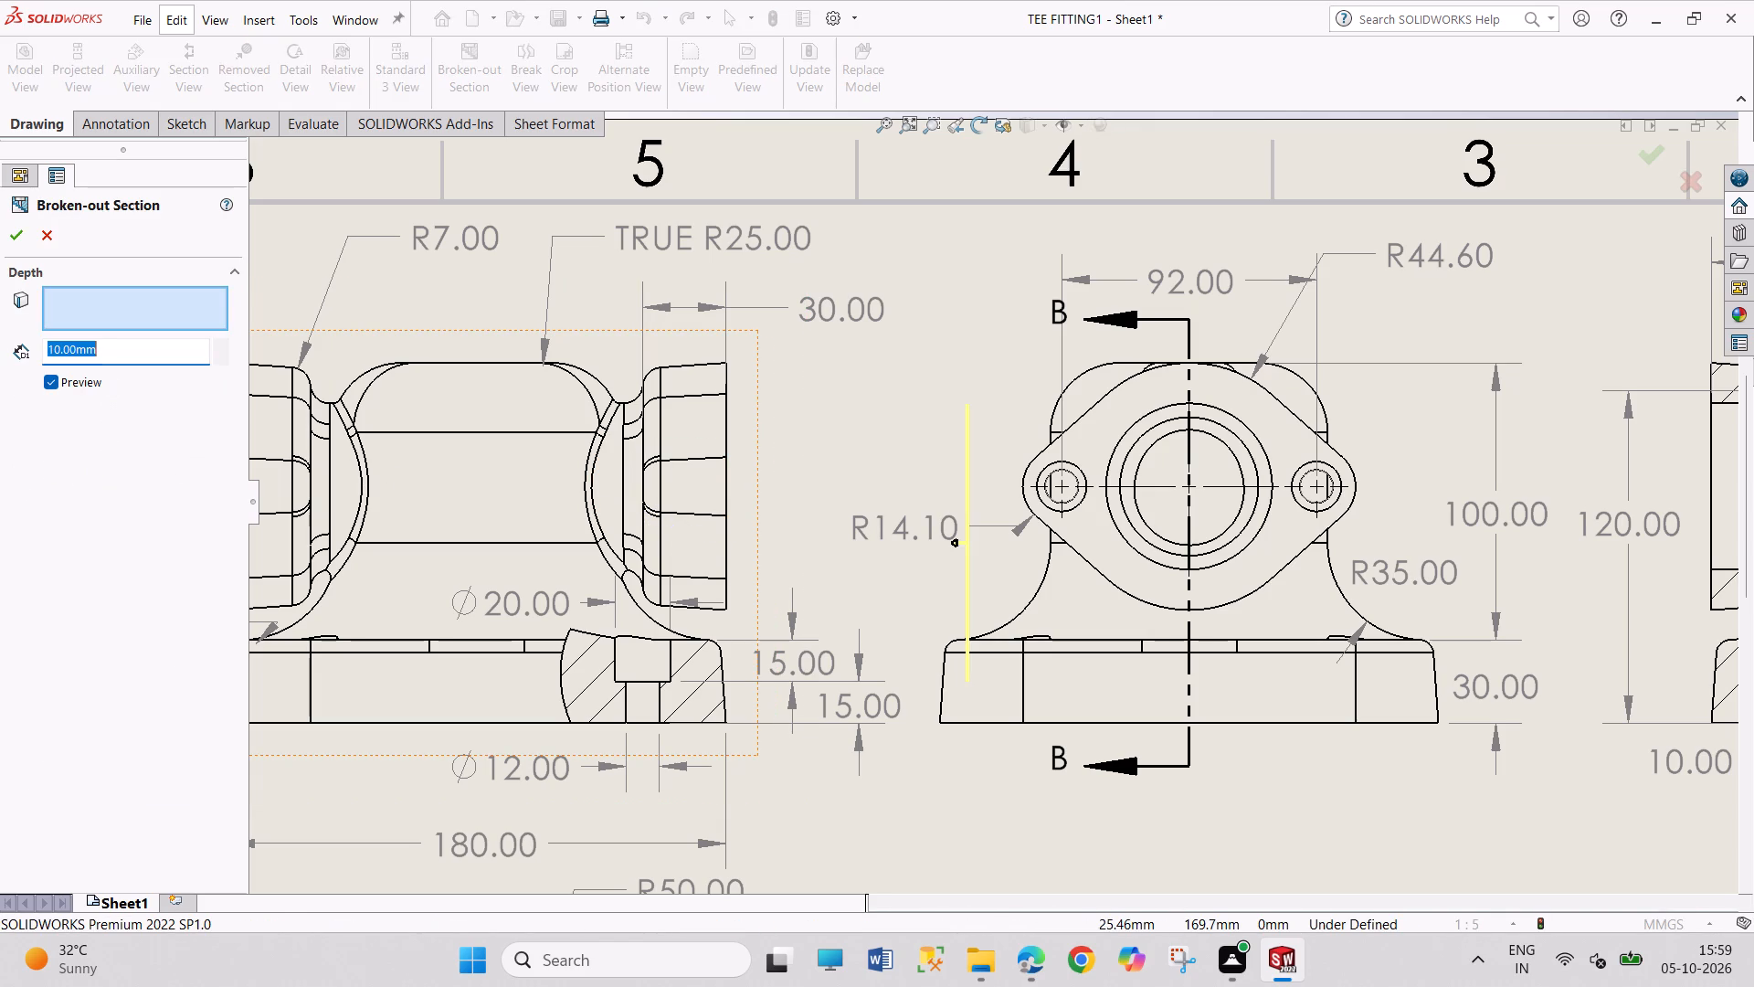
type("15")
key("Return")
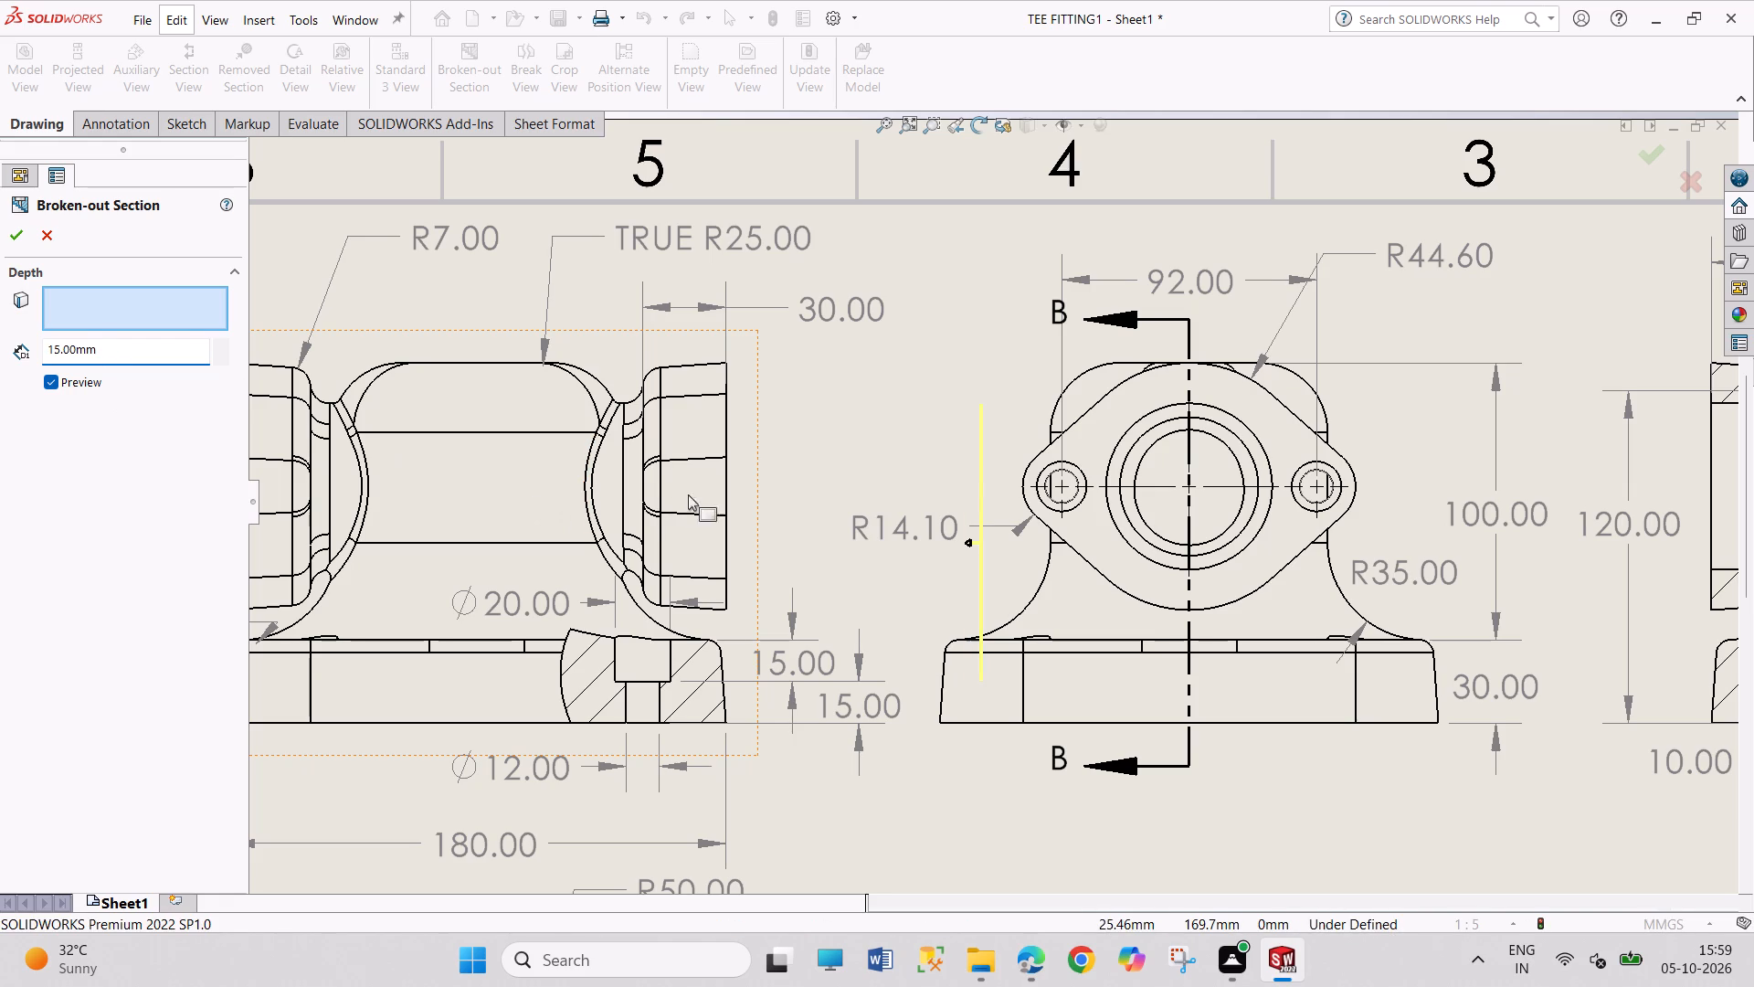
left_click(724, 490)
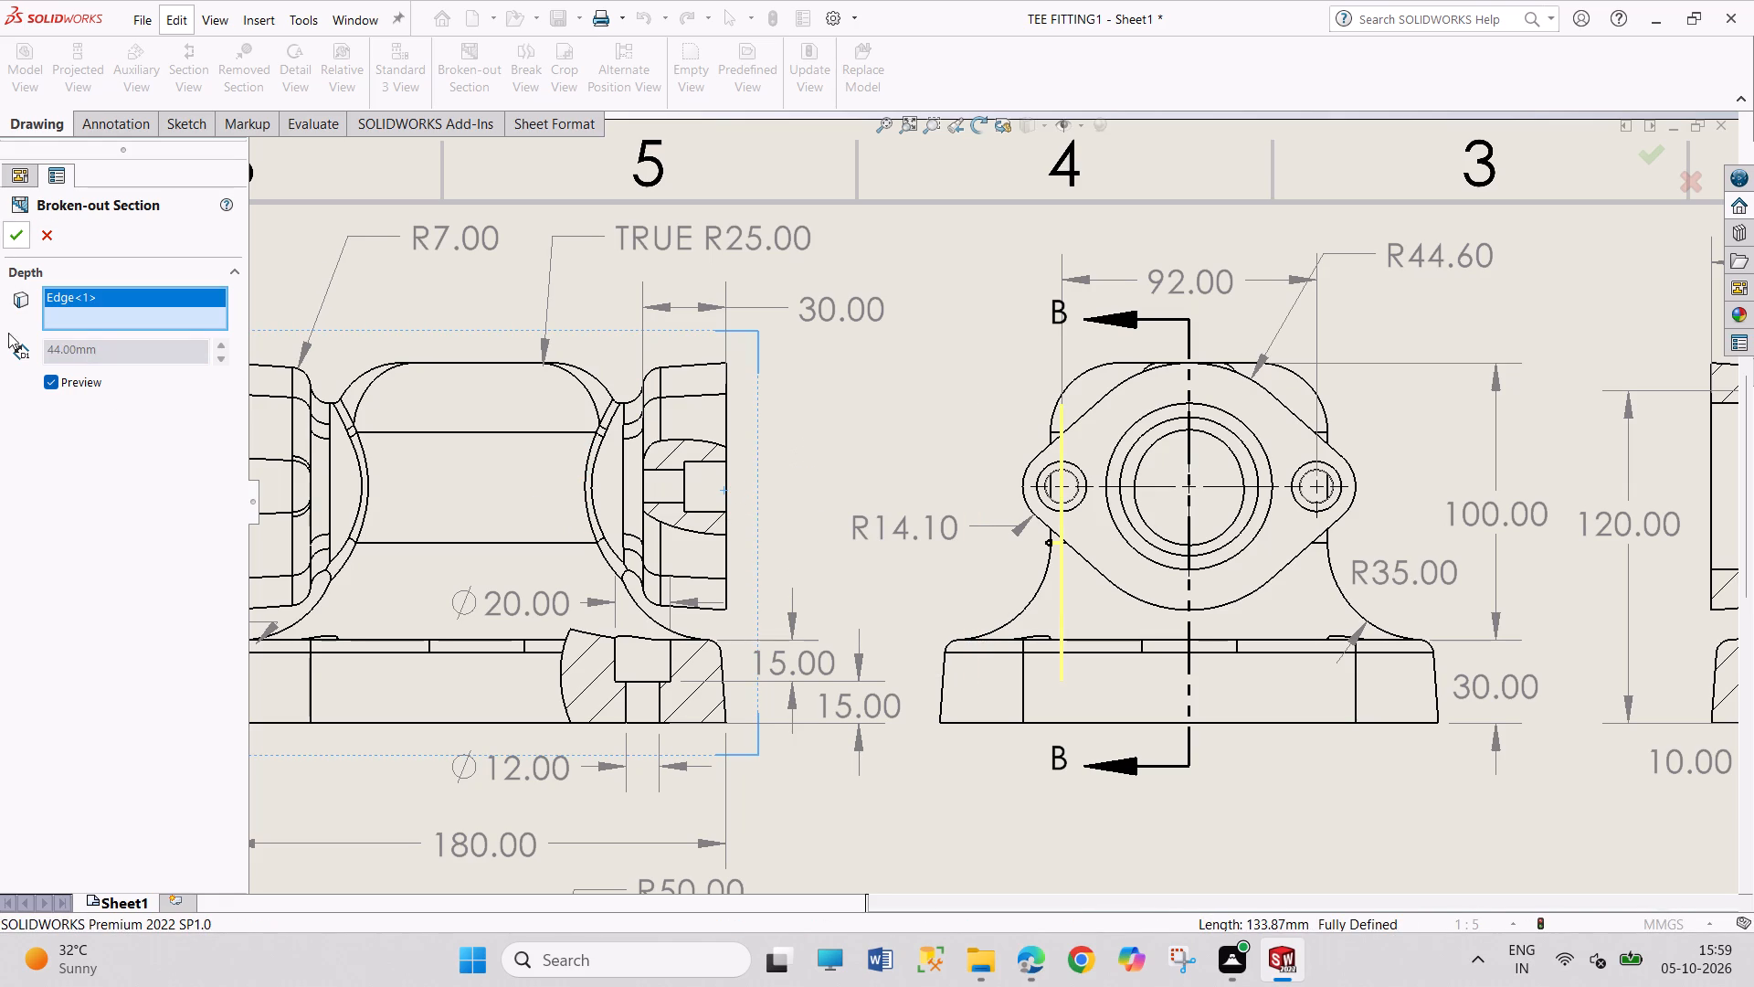
left_click(19, 235)
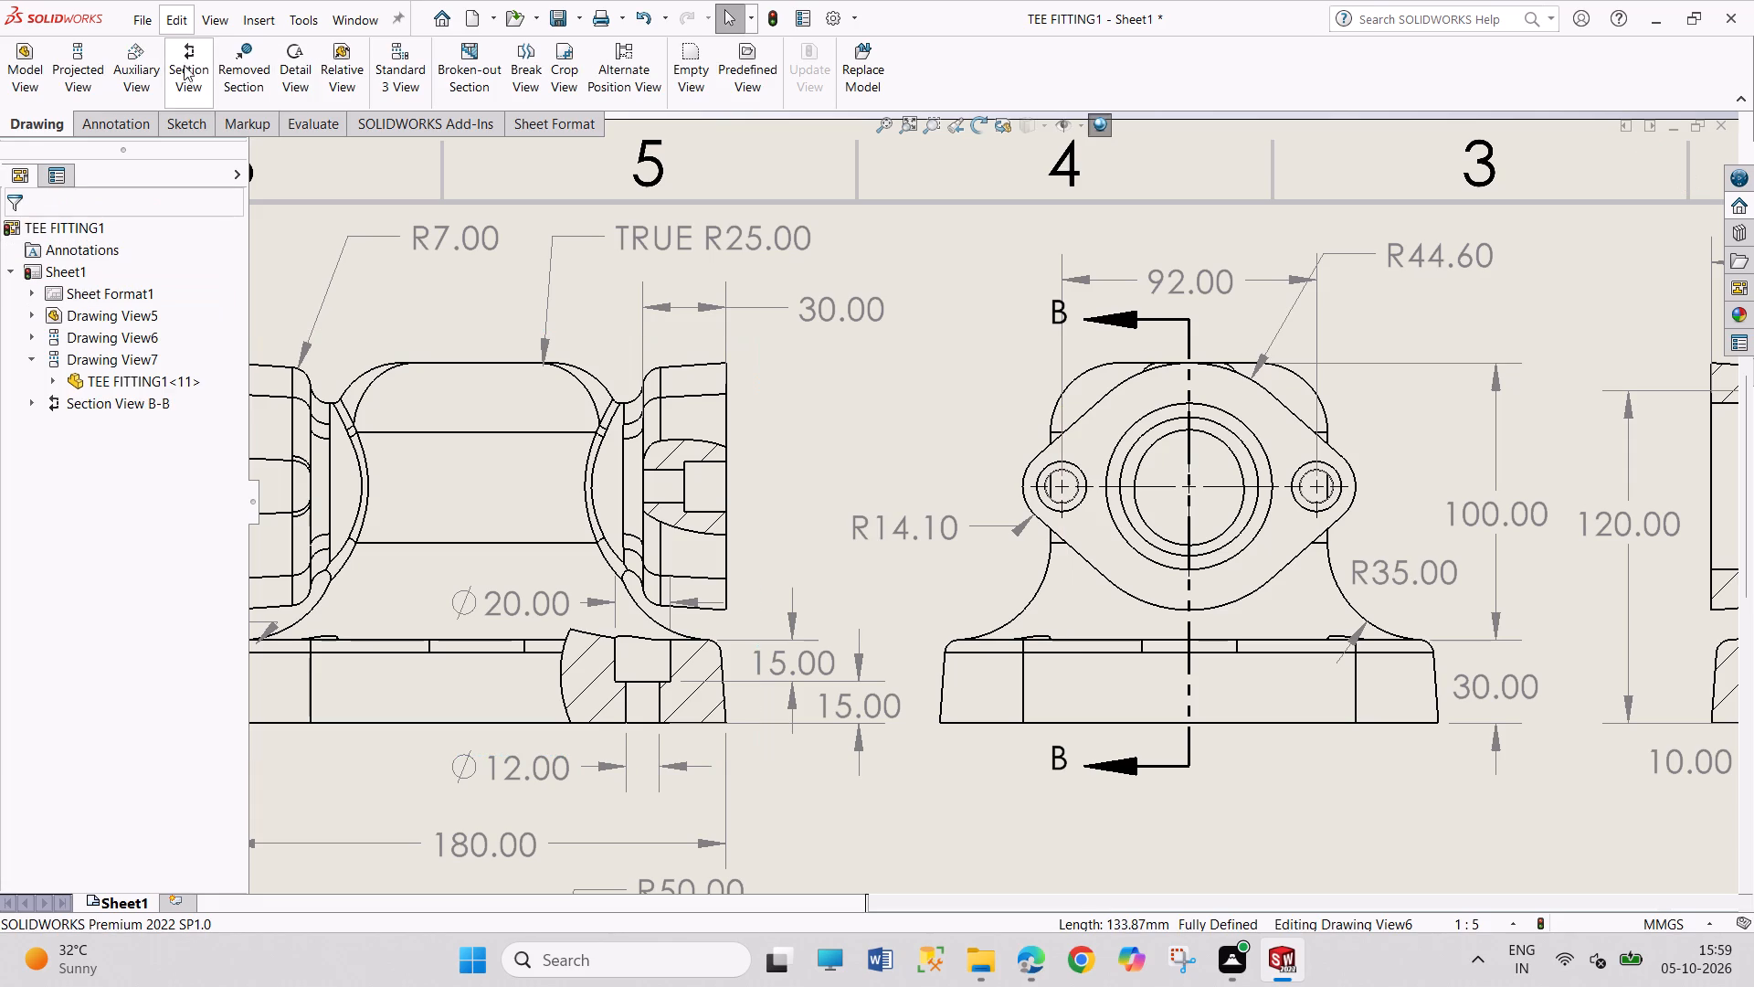
Dimension the counterbore's diameter beside the right flange and the narrower hole's diameter above it in the front view's flange section.
right_click_drag(1044, 516, 966, 198)
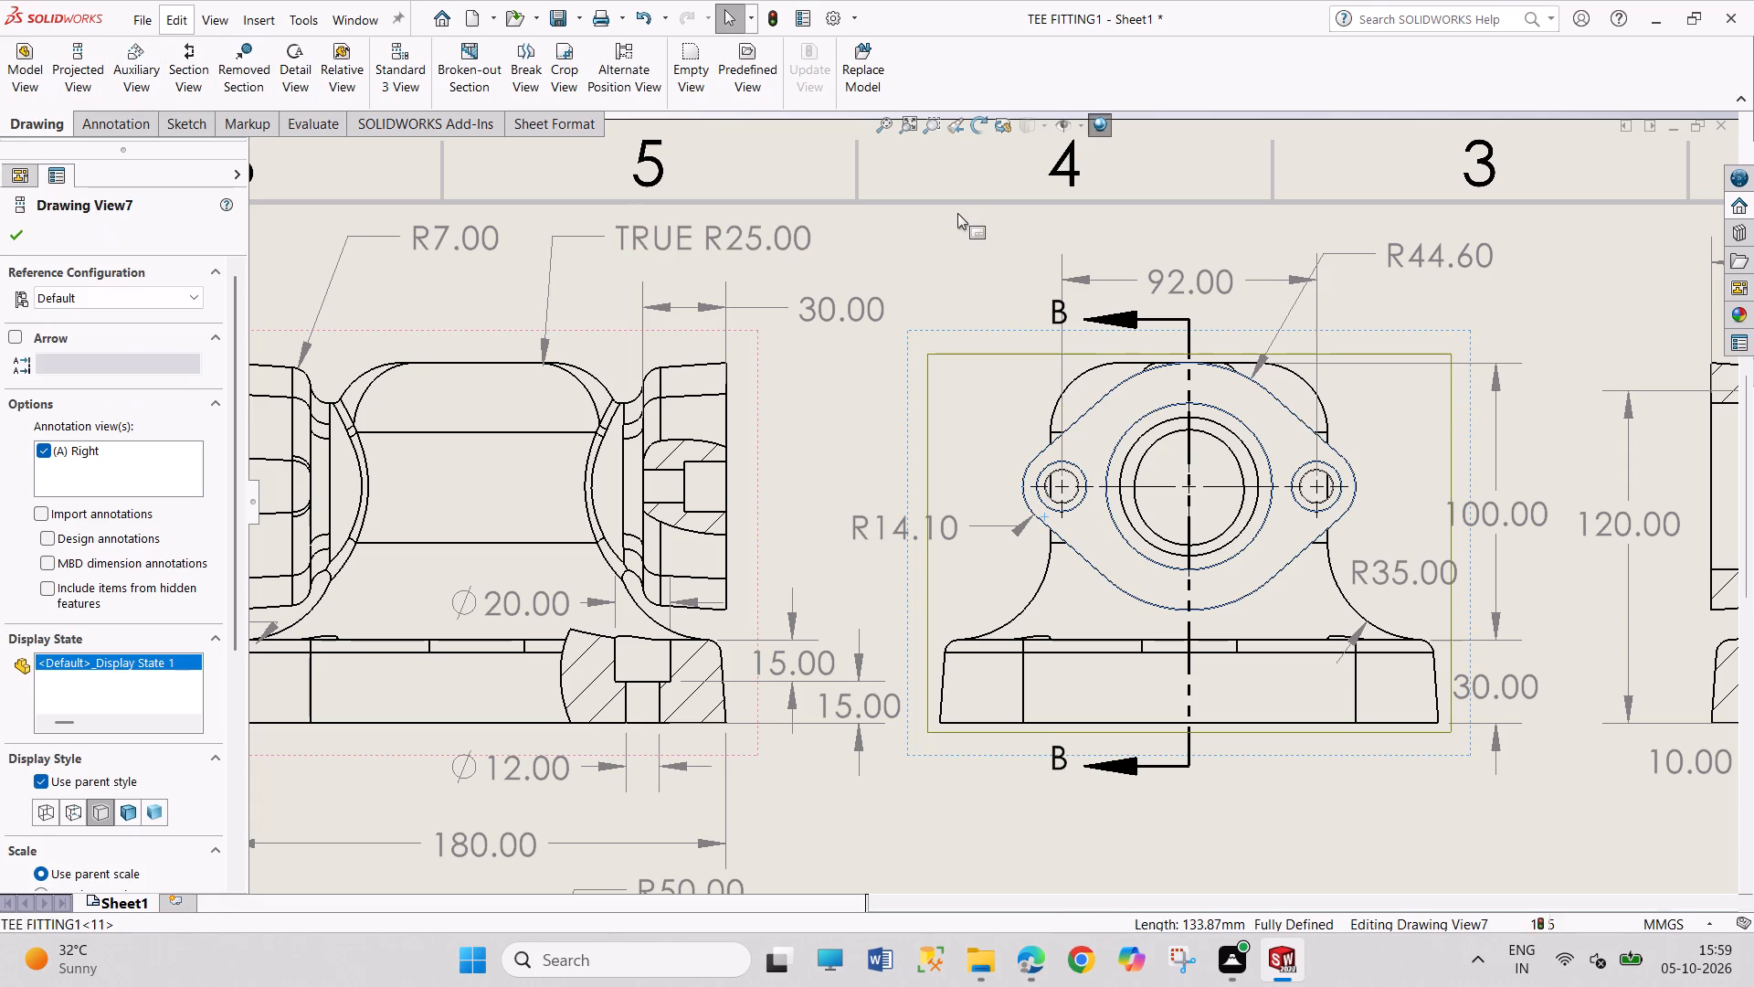
right_click_drag(873, 424, 886, 218)
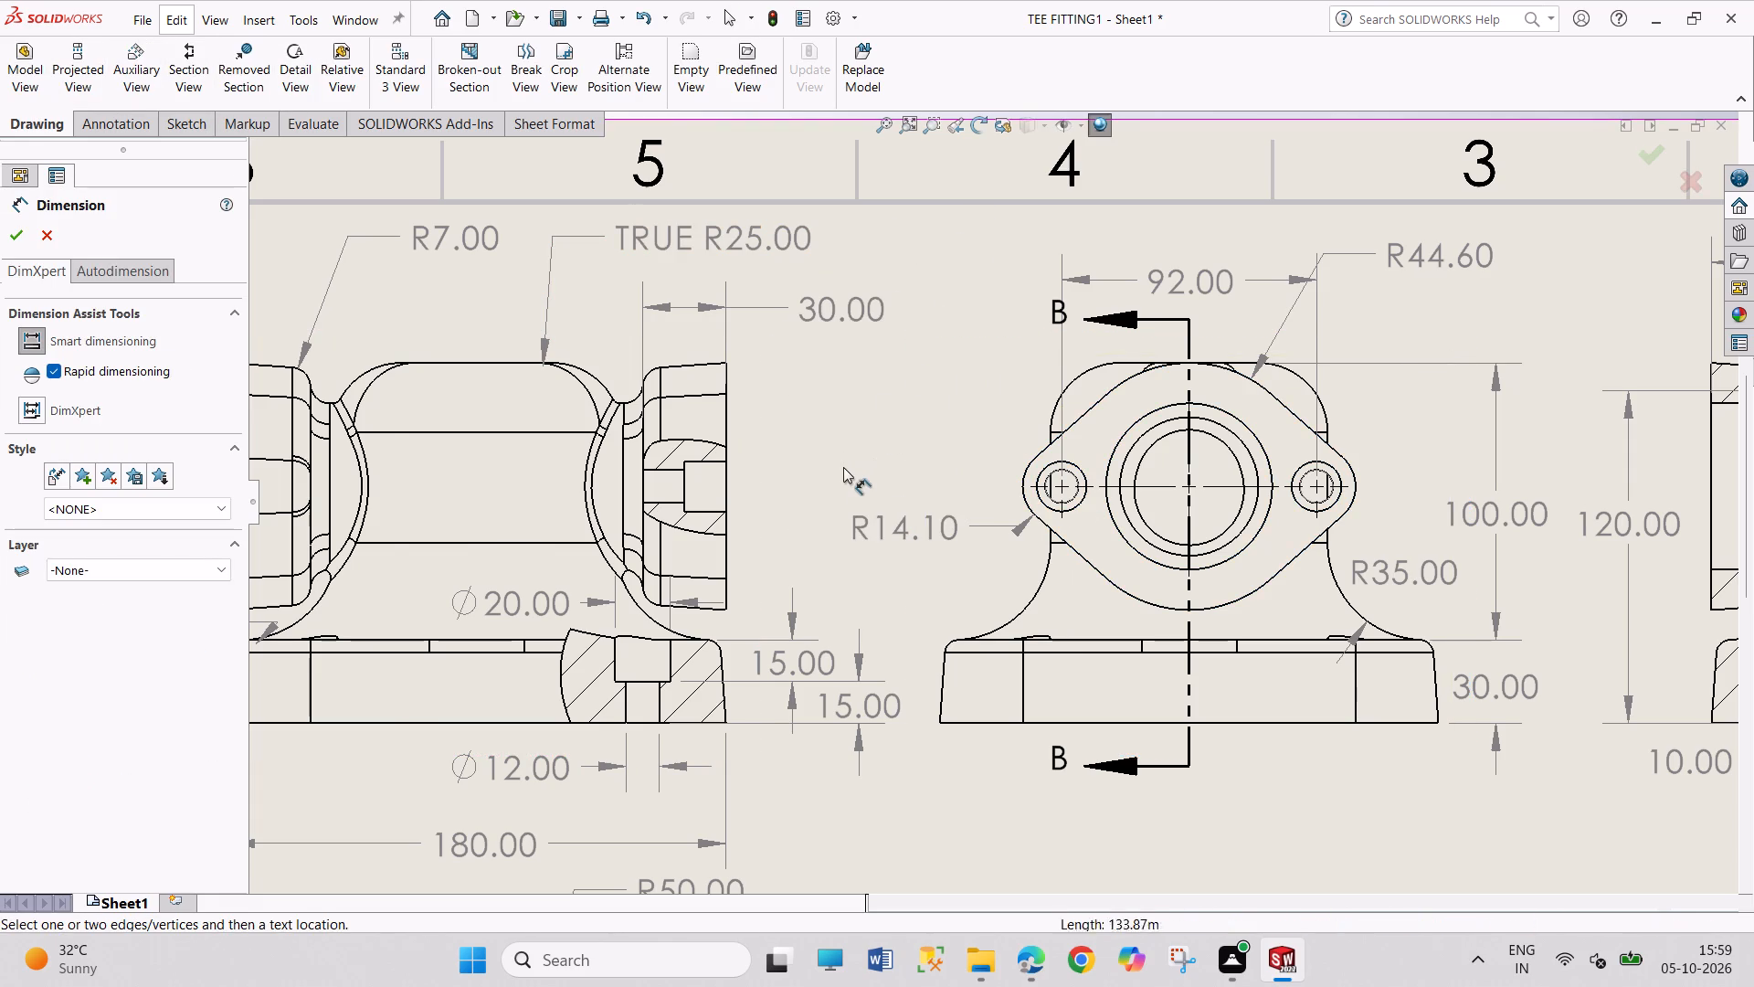
scroll(843, 472, "down", 3)
scroll(584, 558, "down", 1)
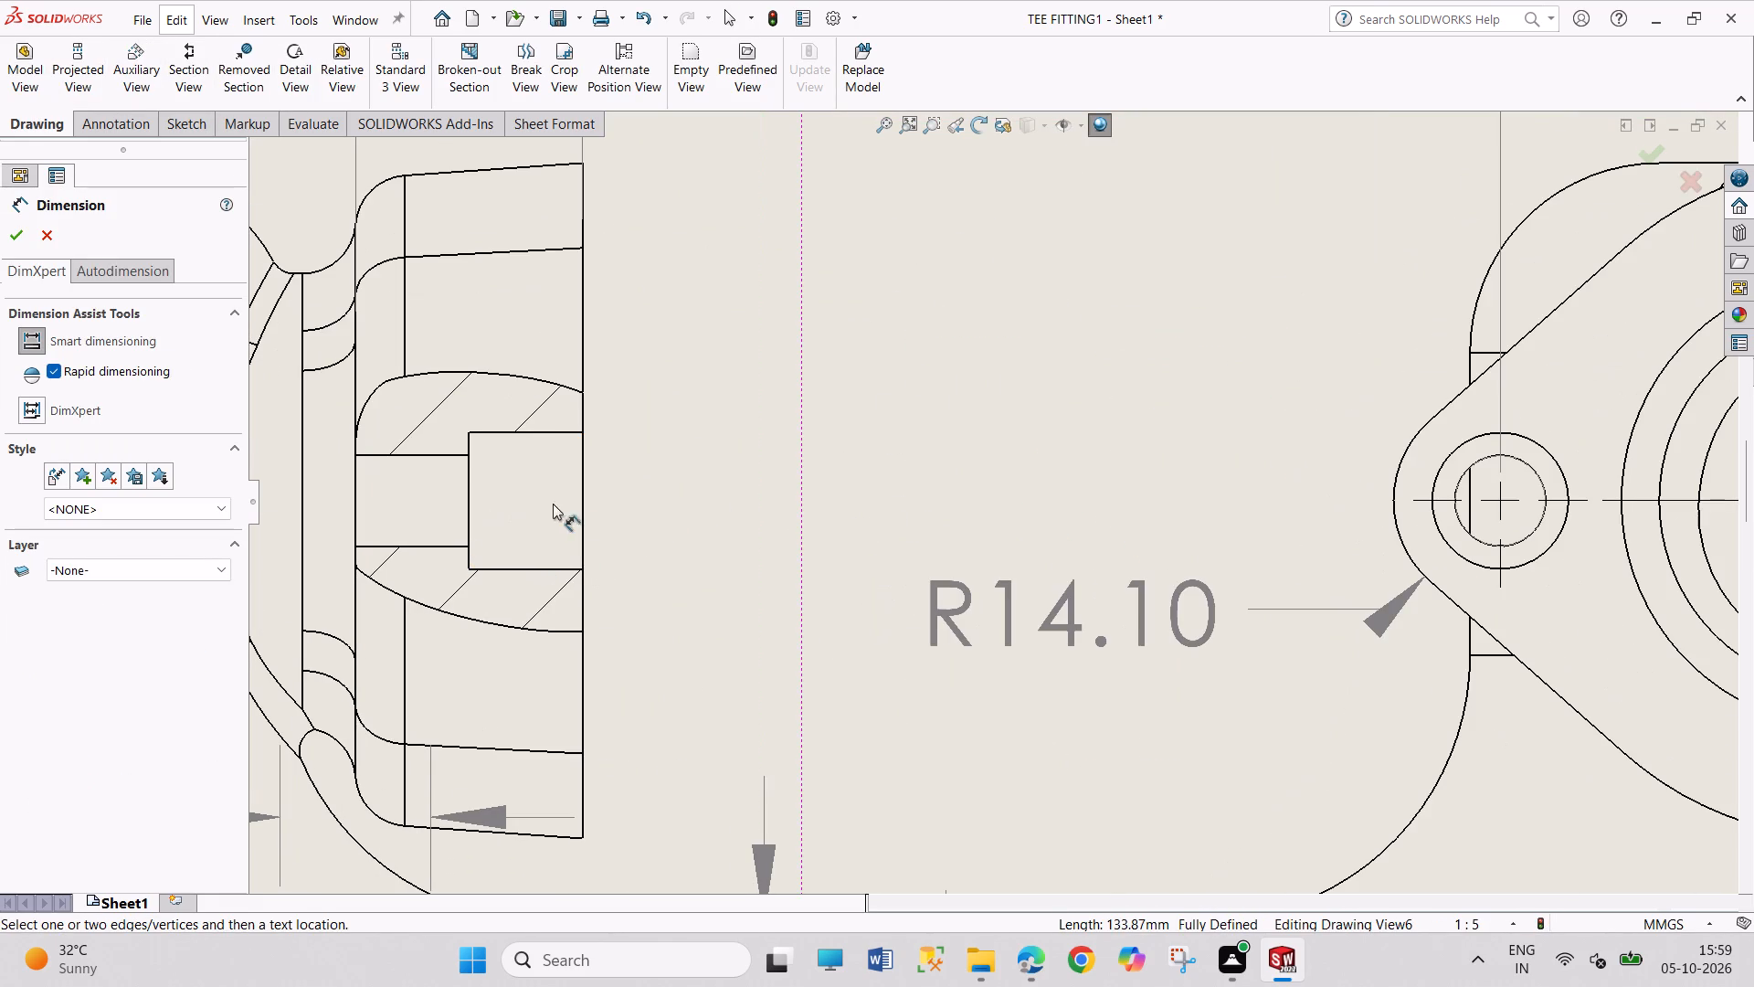
left_click(583, 506)
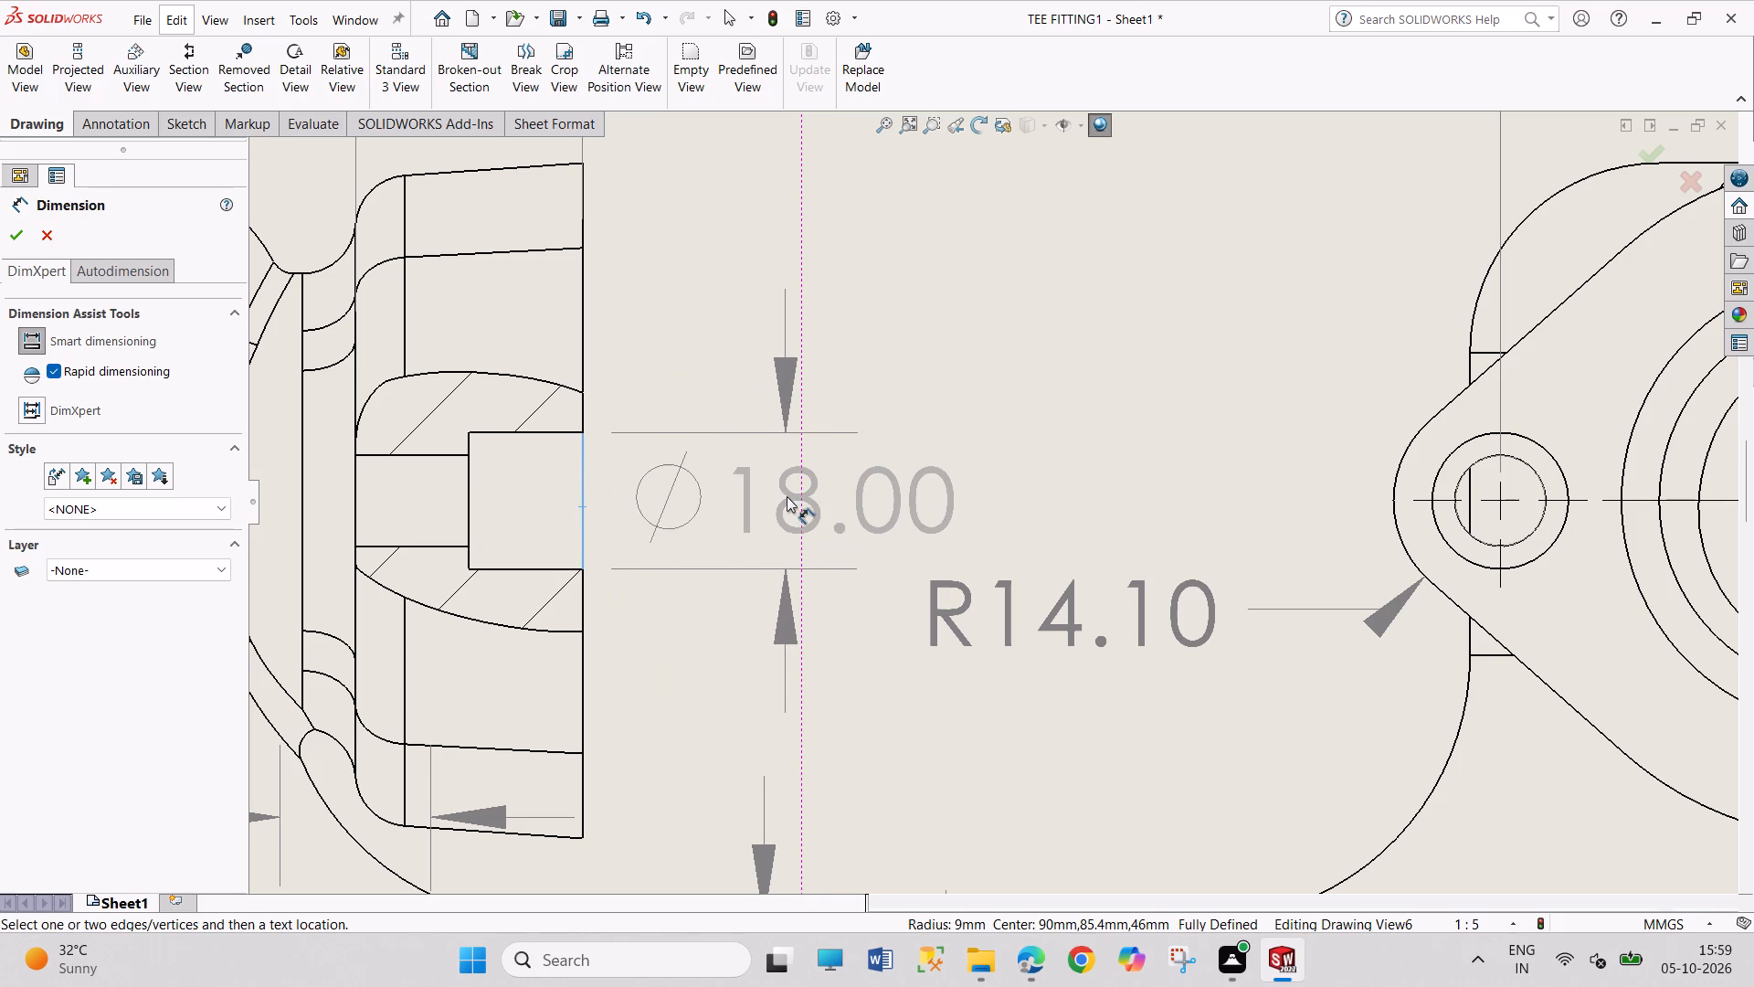
left_click(787, 496)
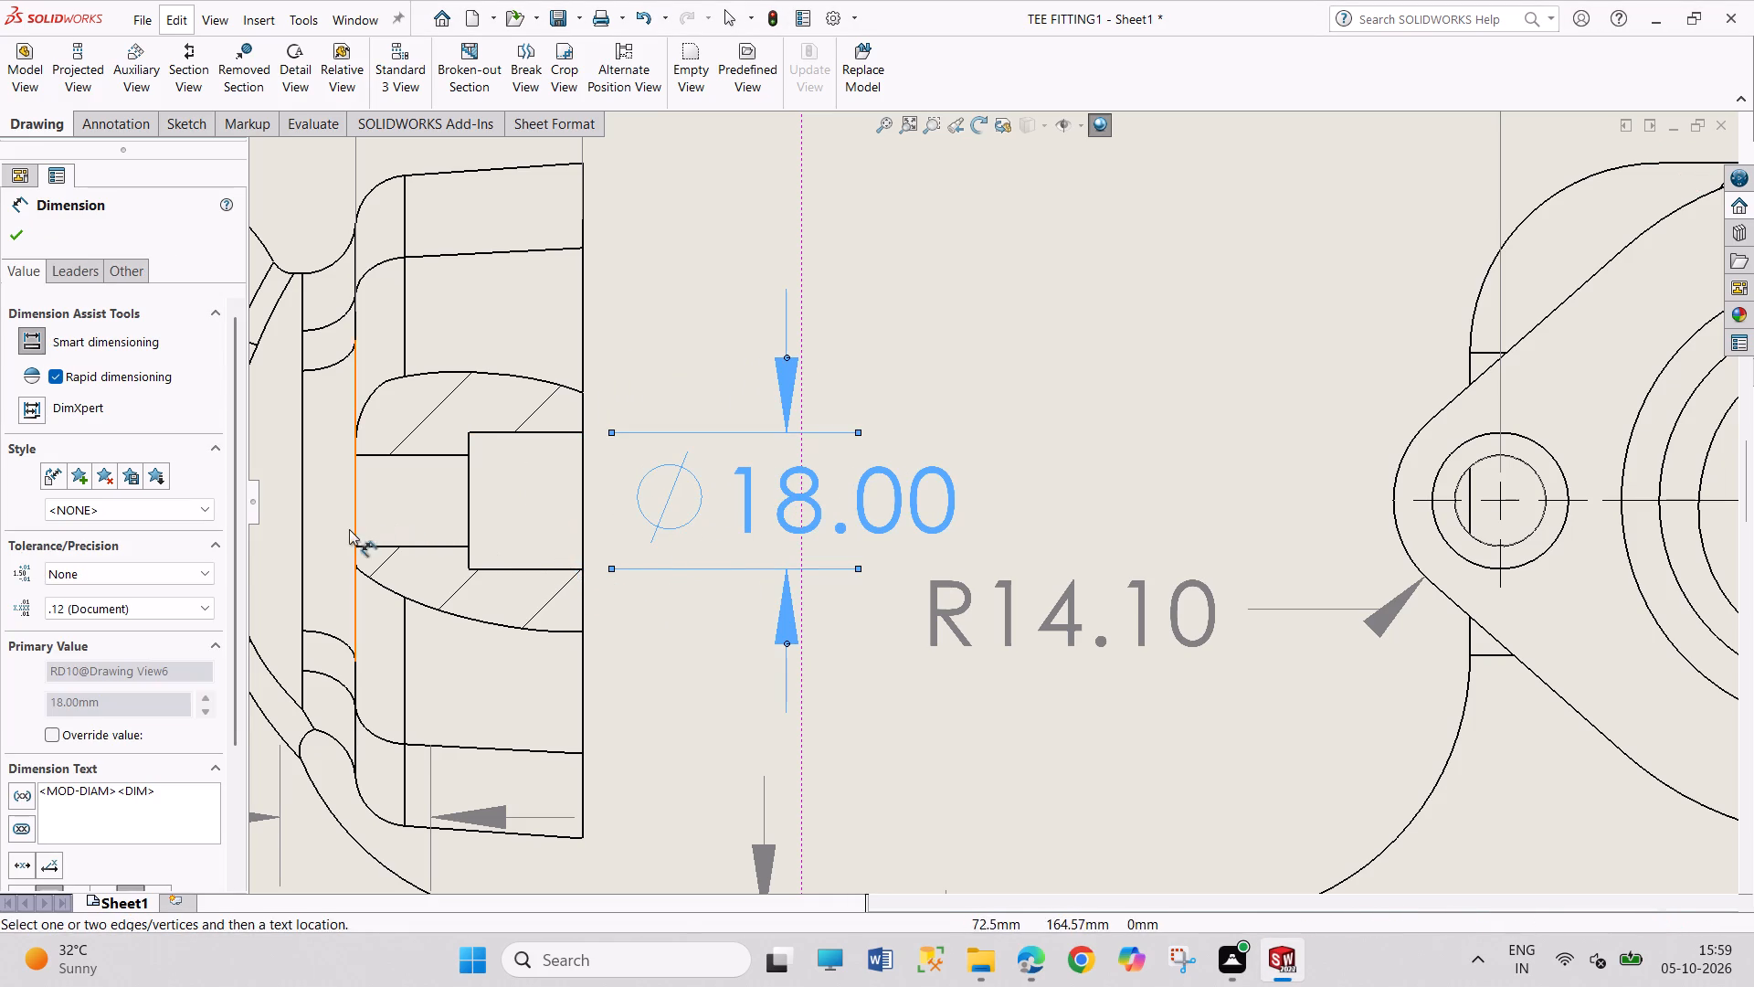
left_click(374, 458)
left_click(402, 547)
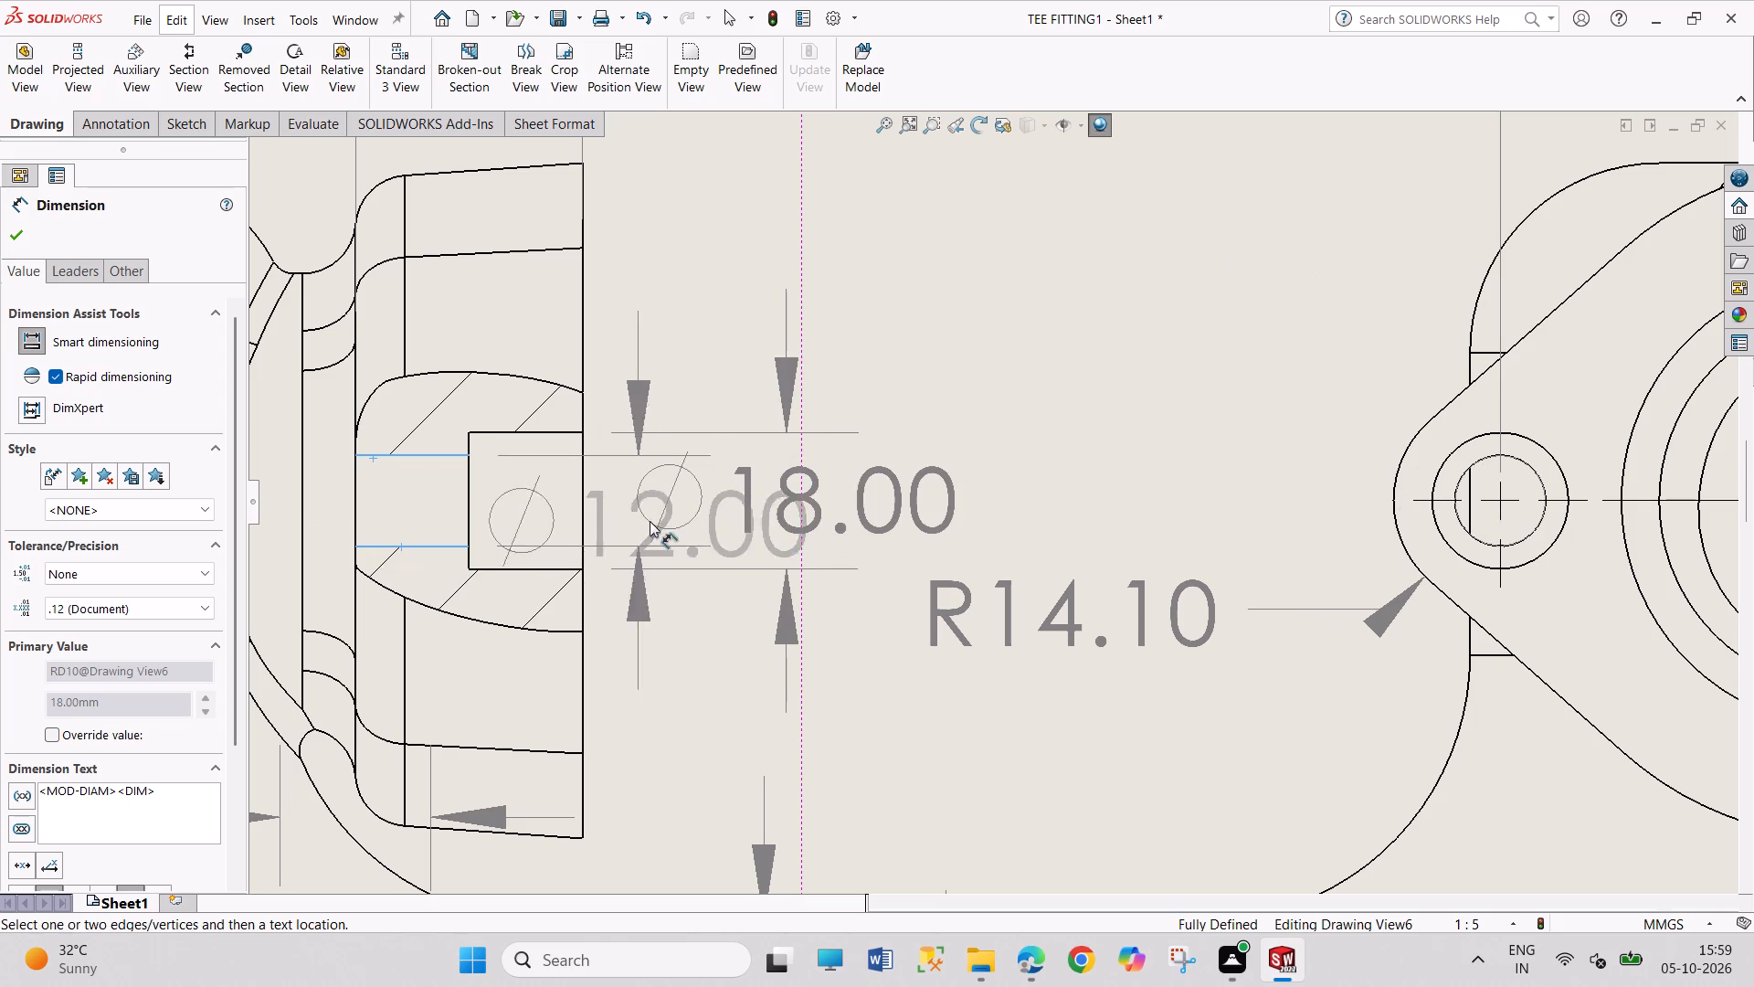
left_click(663, 239)
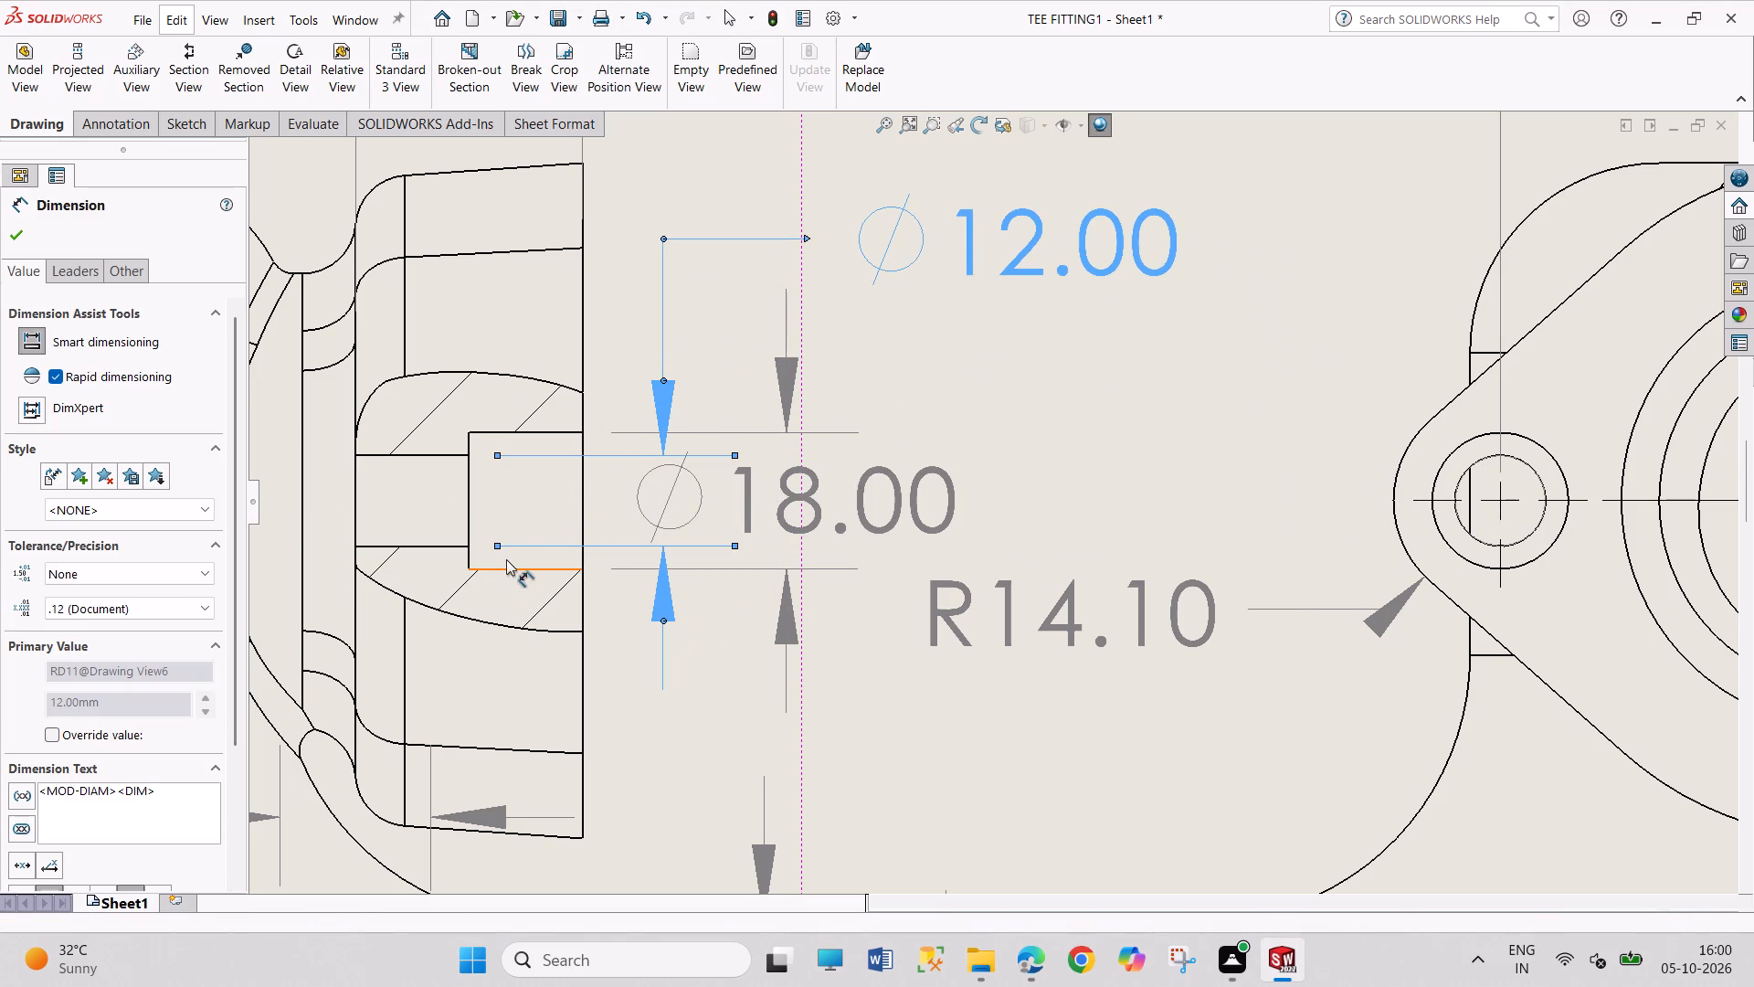
Dimension the depths of the counterbore and the narrower hole in the front view's right flange section, placing both above the flange.
left_click(513, 568)
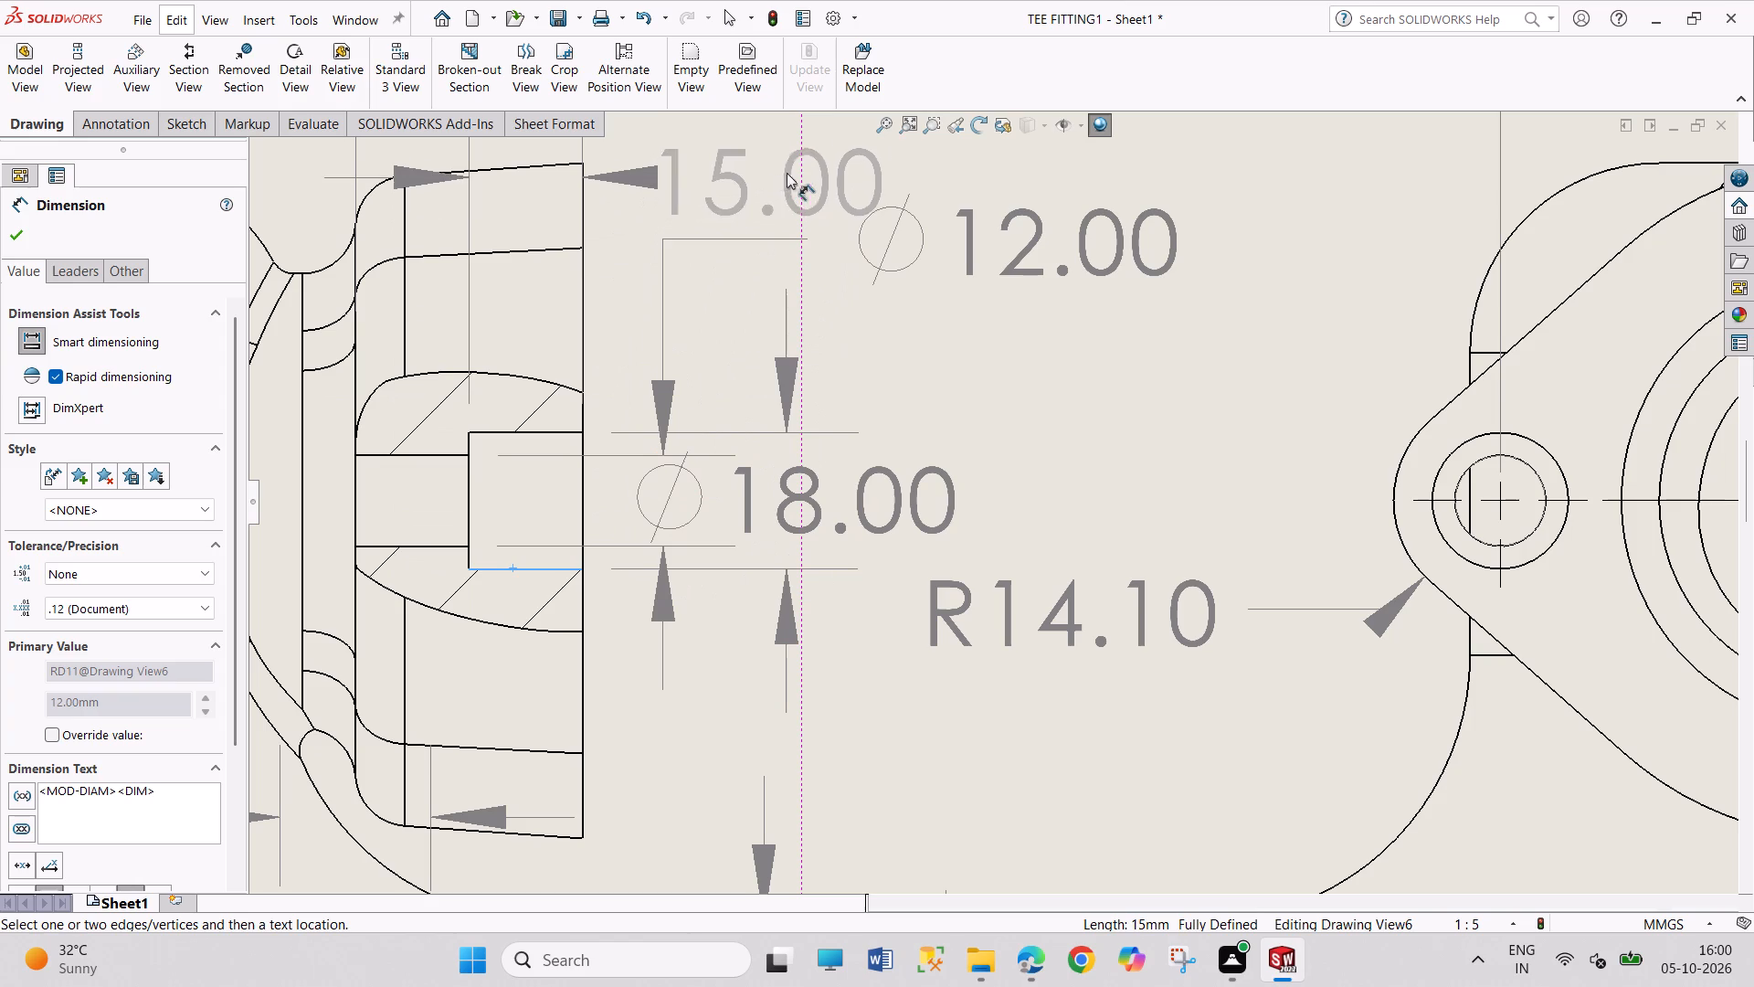
left_click(805, 169)
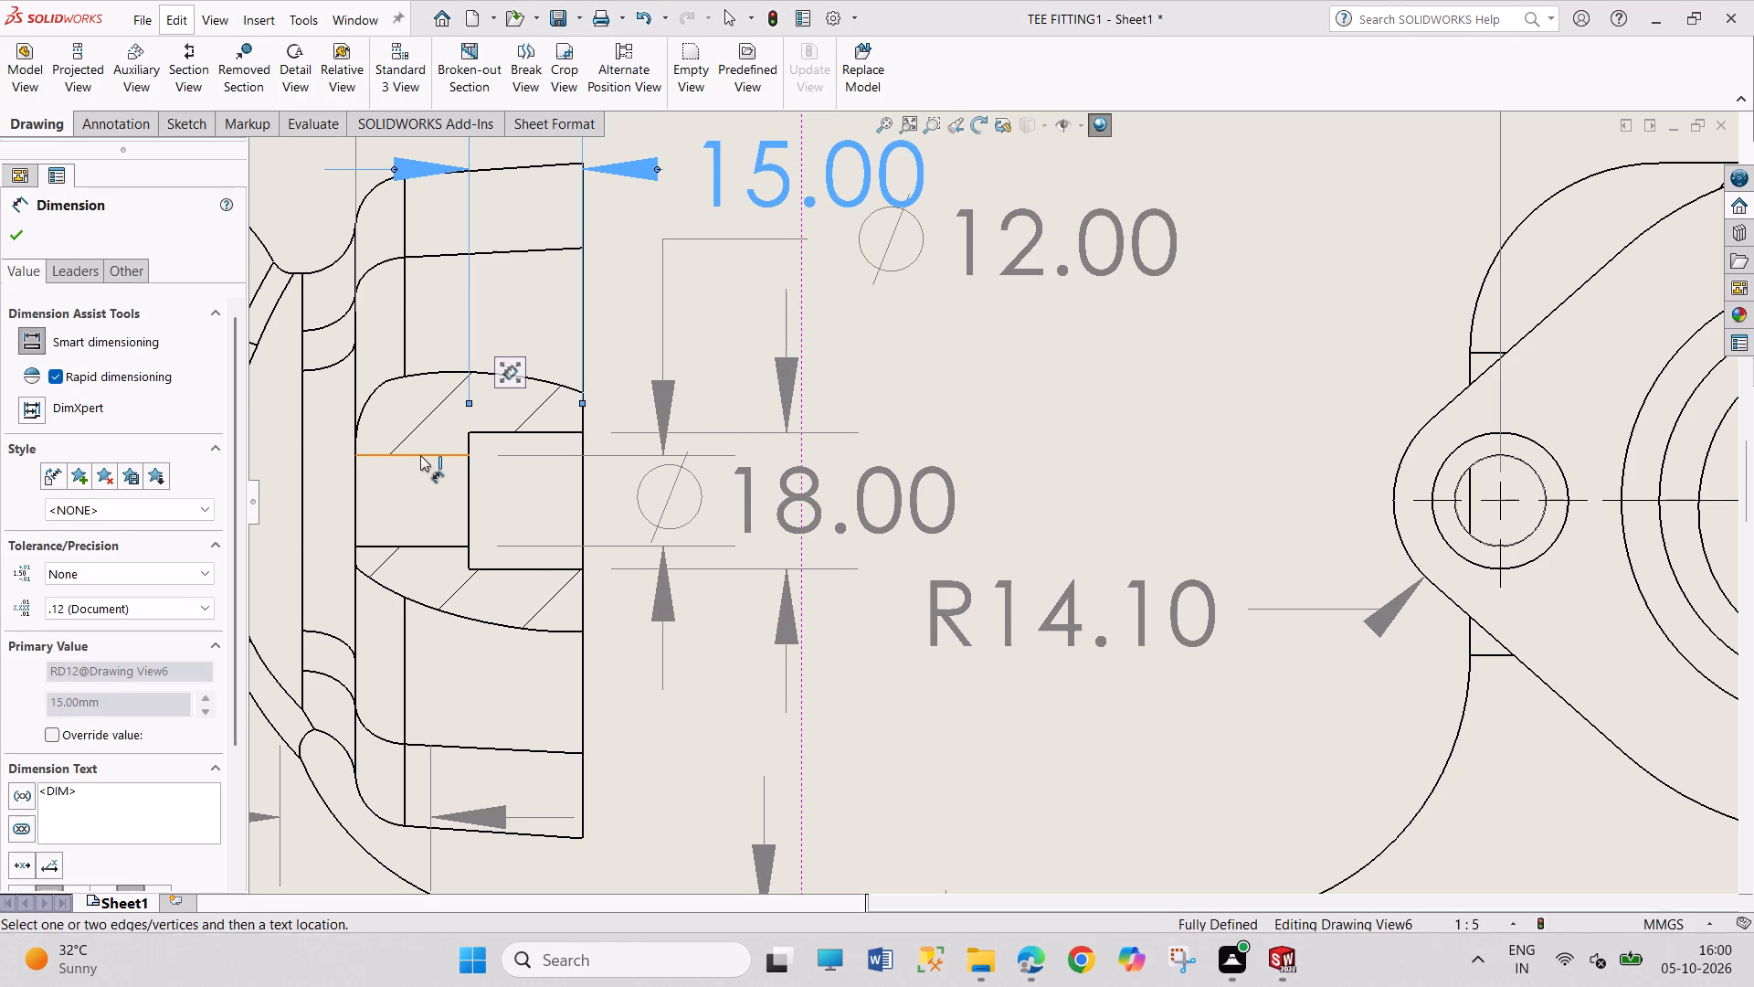
left_click(422, 454)
scroll(519, 274, "up", 4)
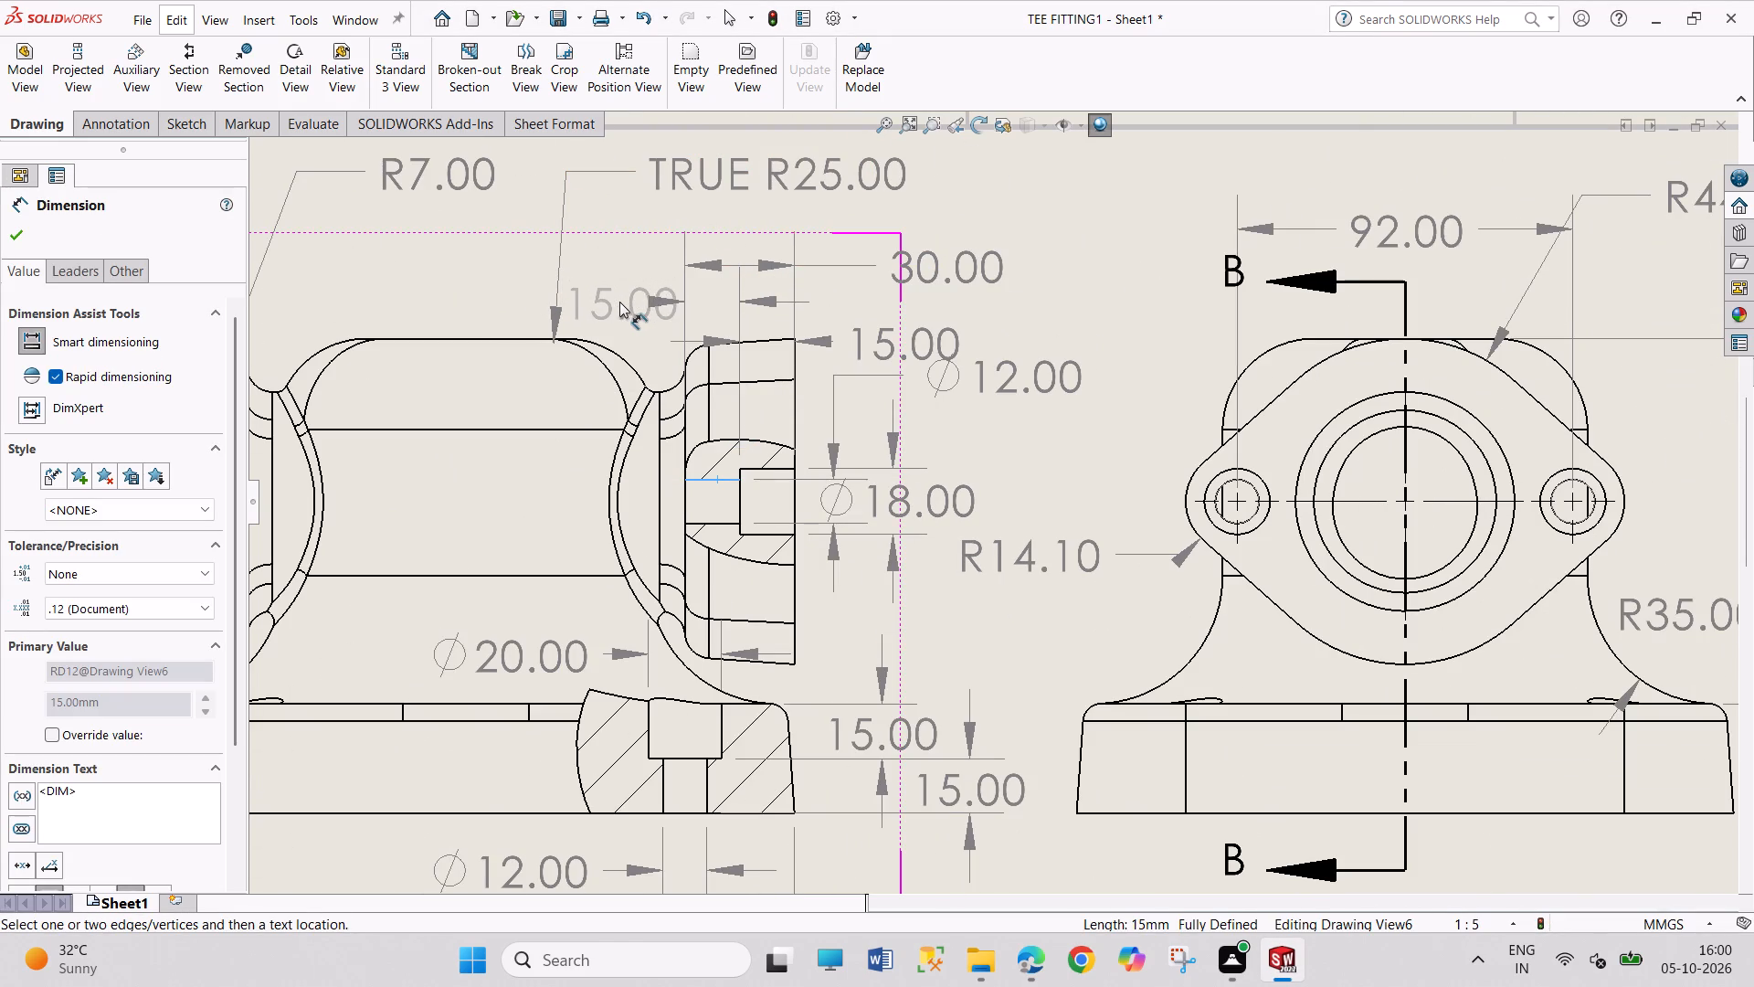
left_click(605, 306)
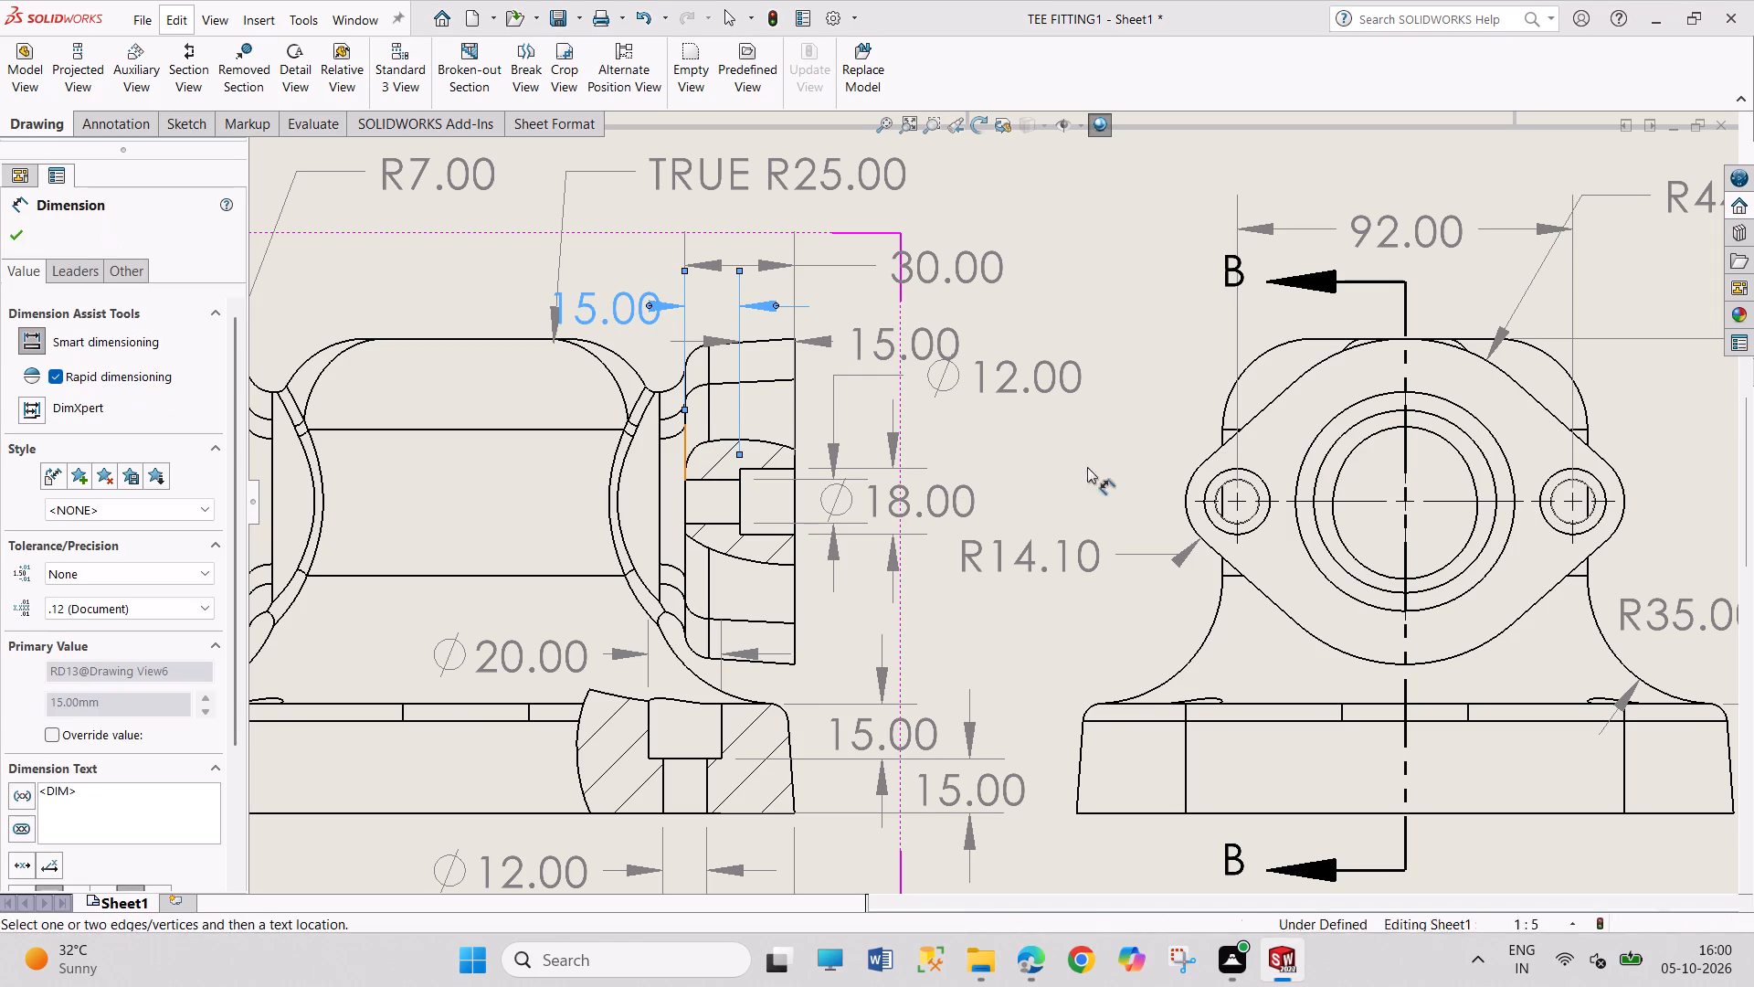
right_click(1101, 262)
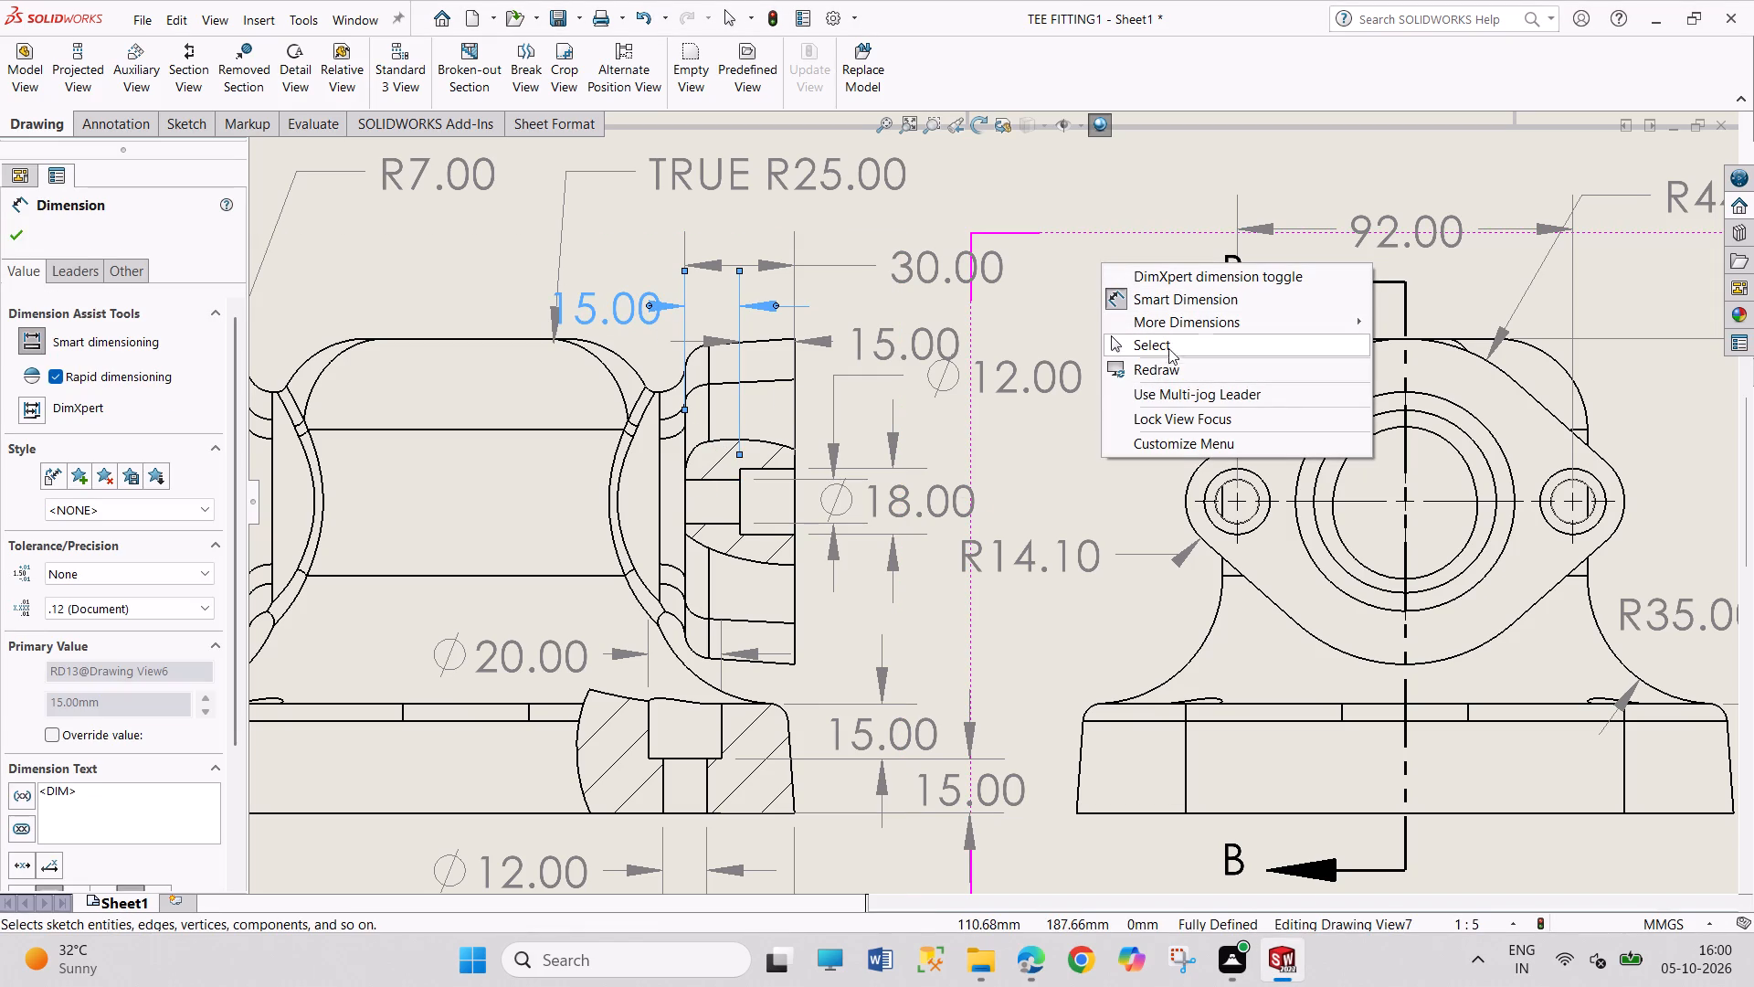
left_click(1173, 346)
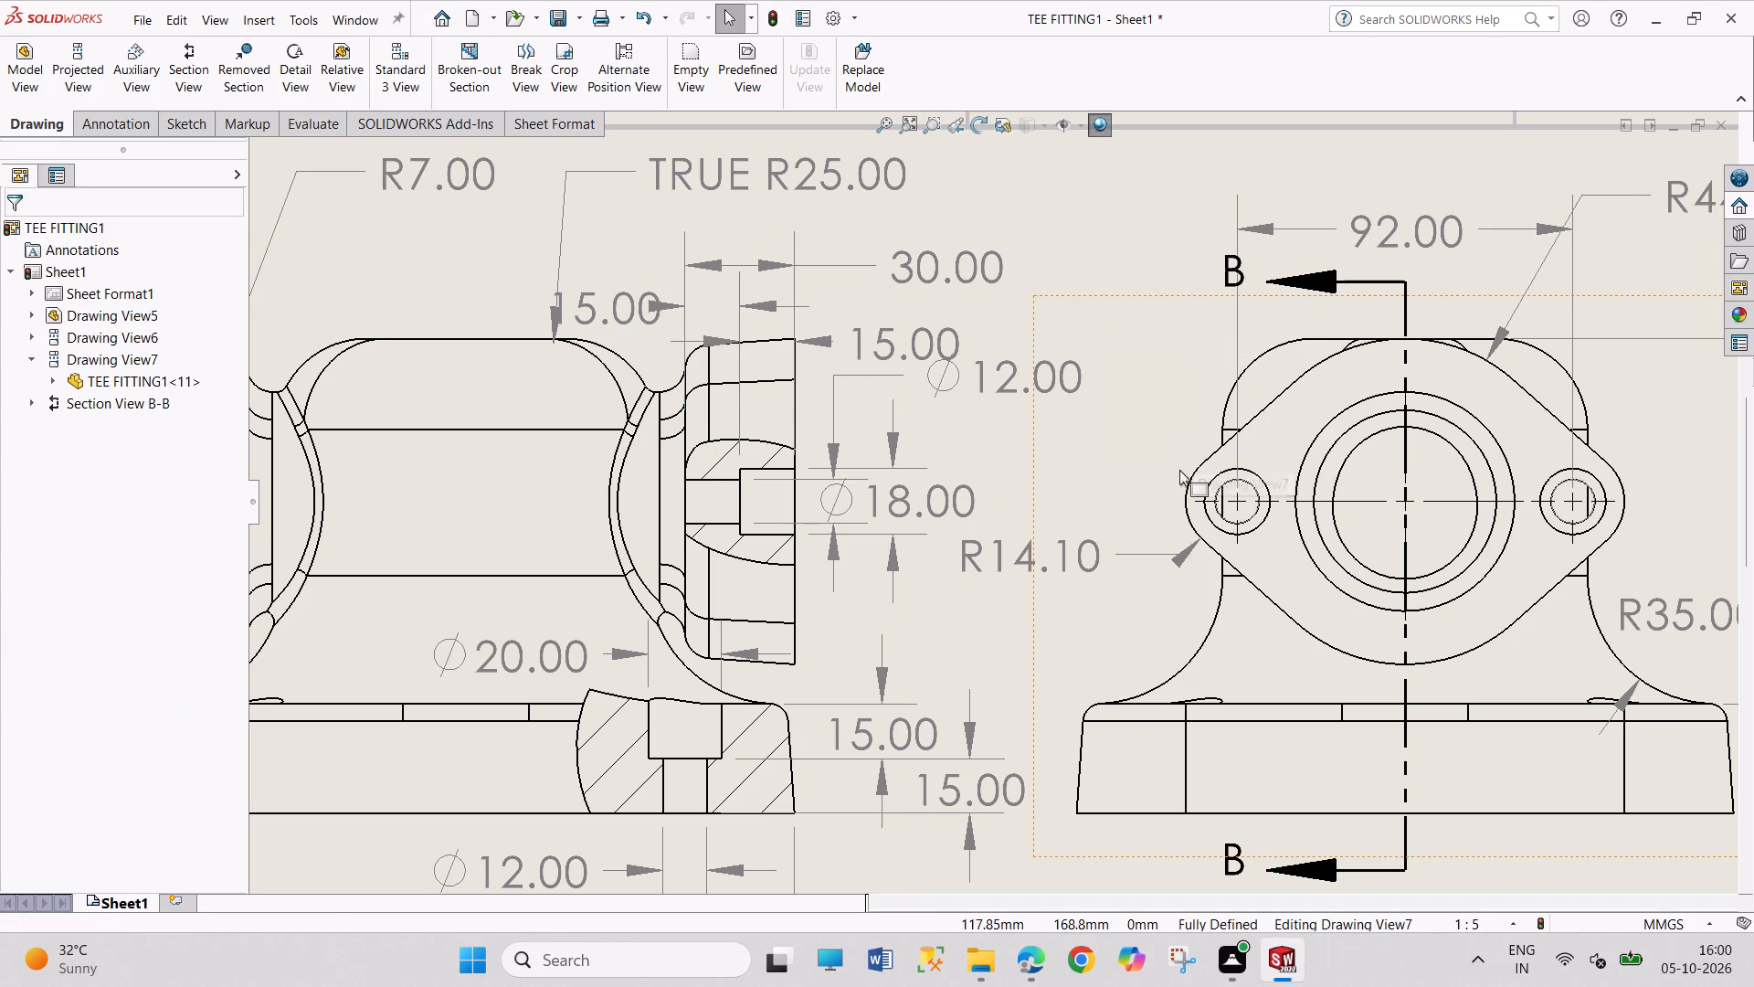
Reposition the 18 mm and 12 mm hole diameter dimensions beside the front view's right flange, moving the 18 mm one farther outward.
scroll(893, 613, "up", 1)
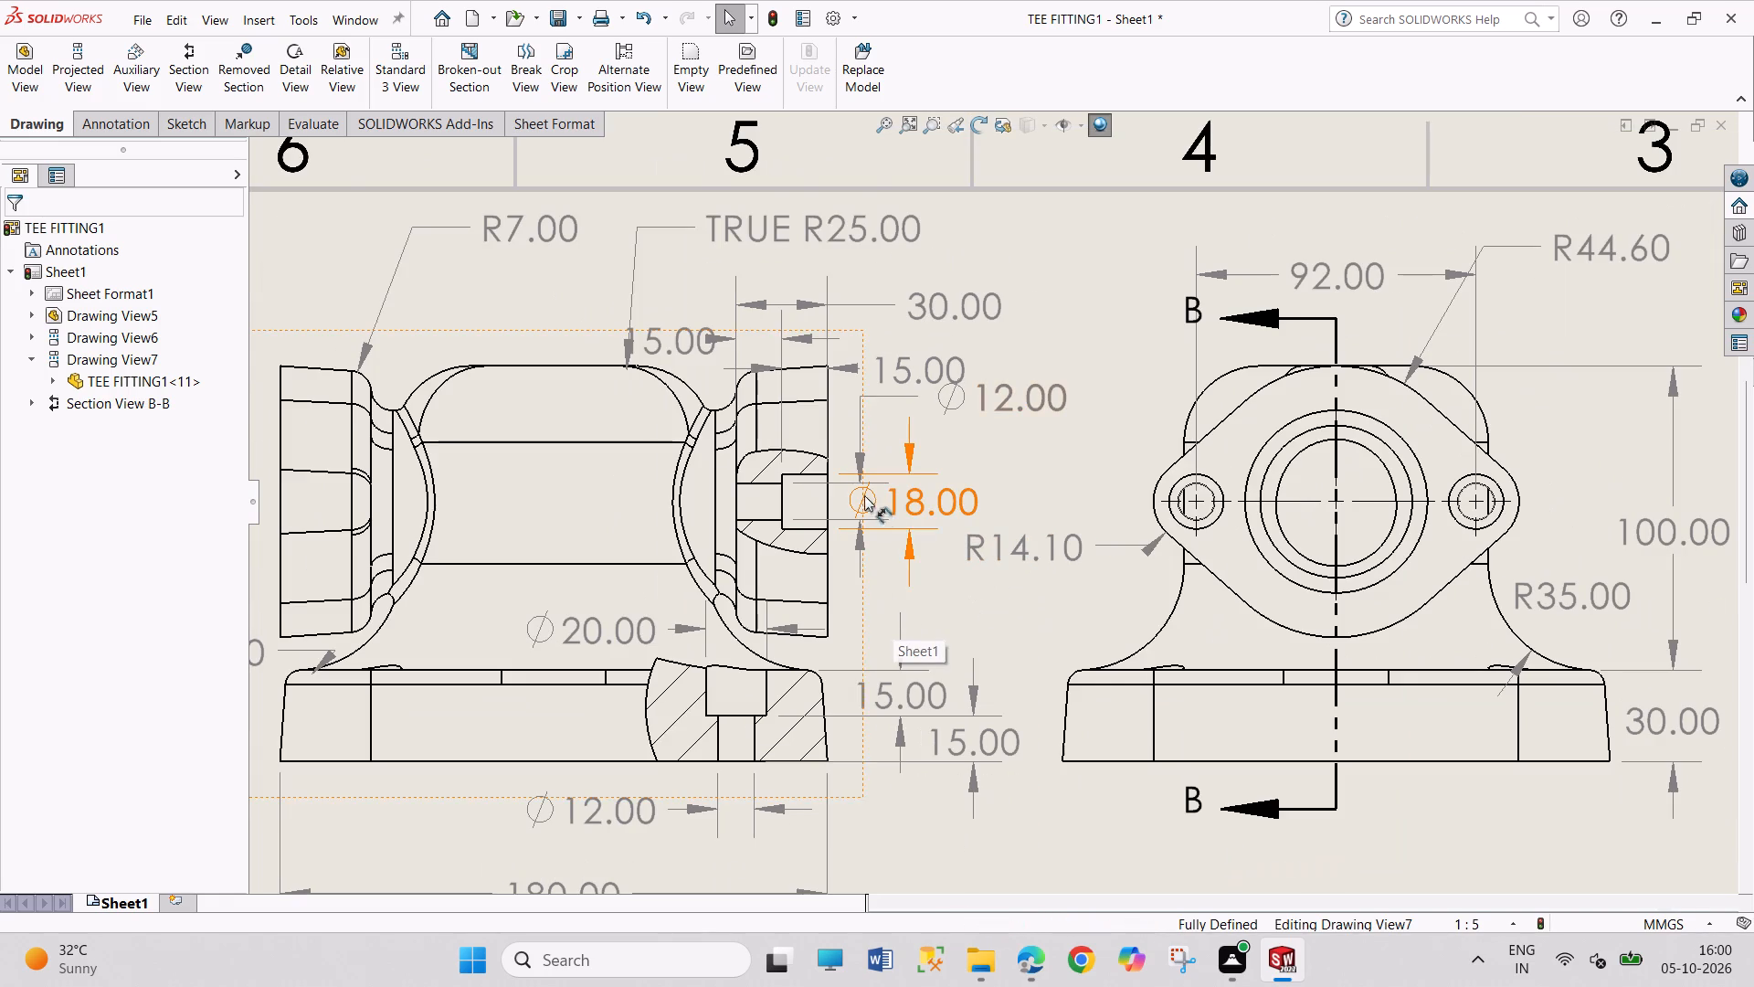
scroll(945, 525, "down", 1)
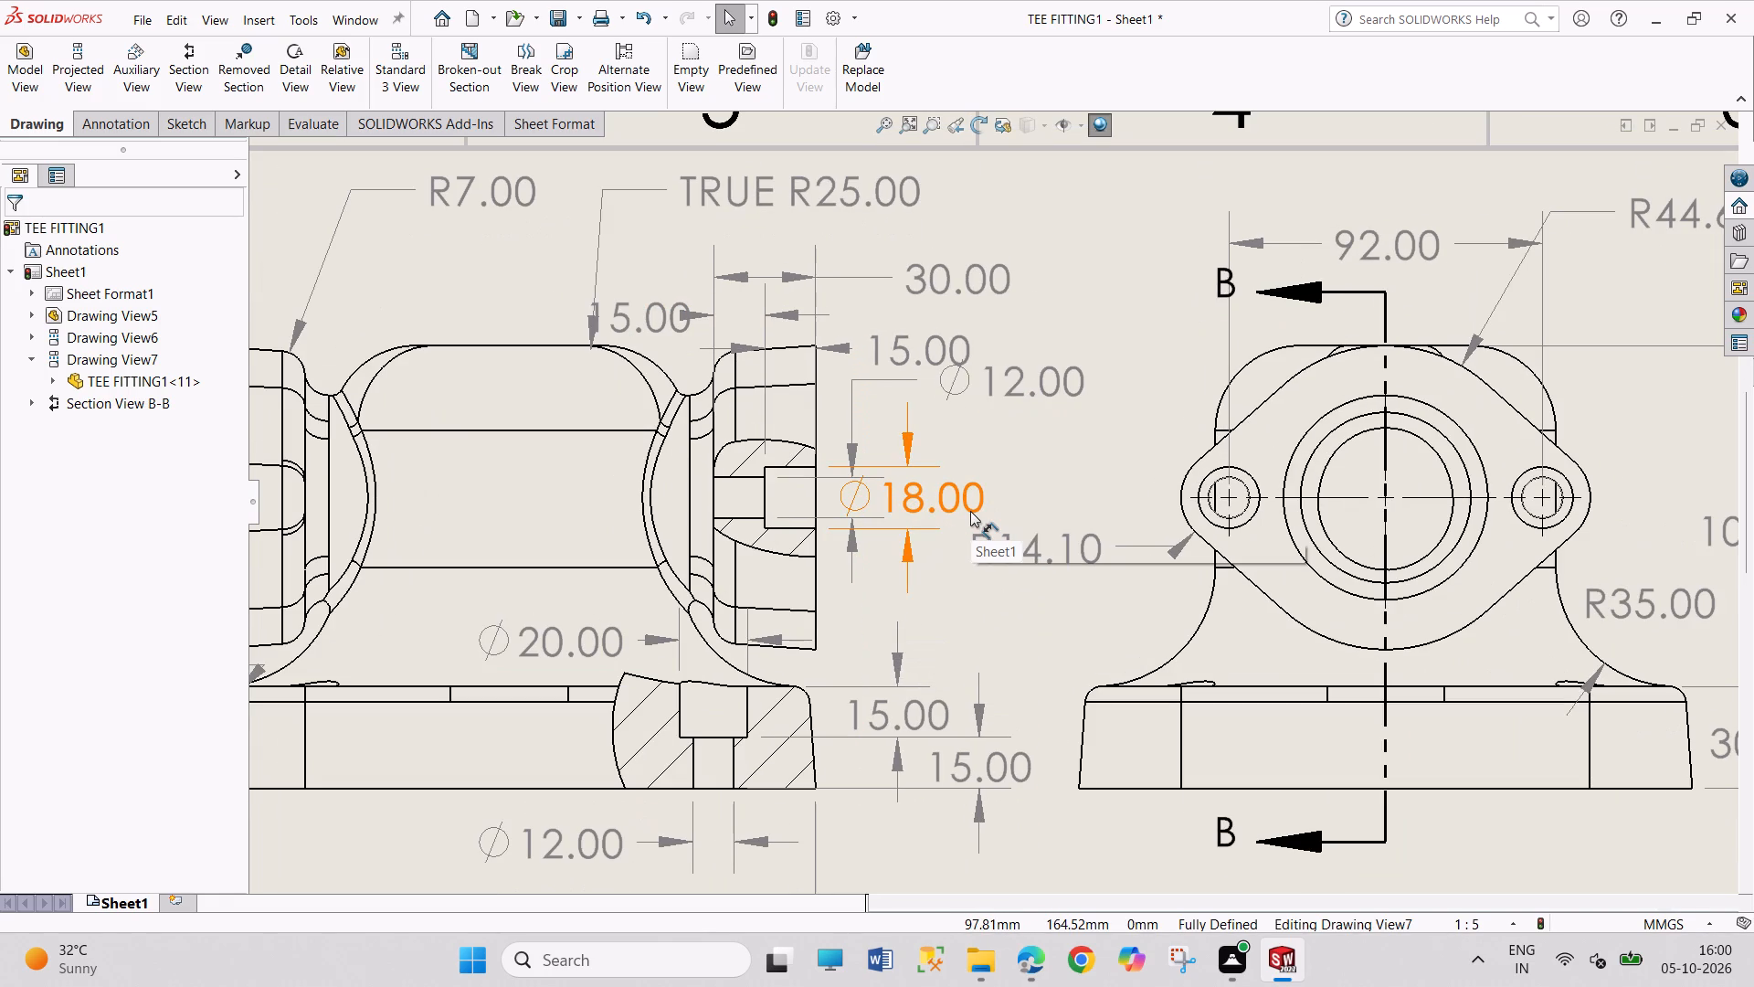
left_click_drag(937, 504, 965, 503)
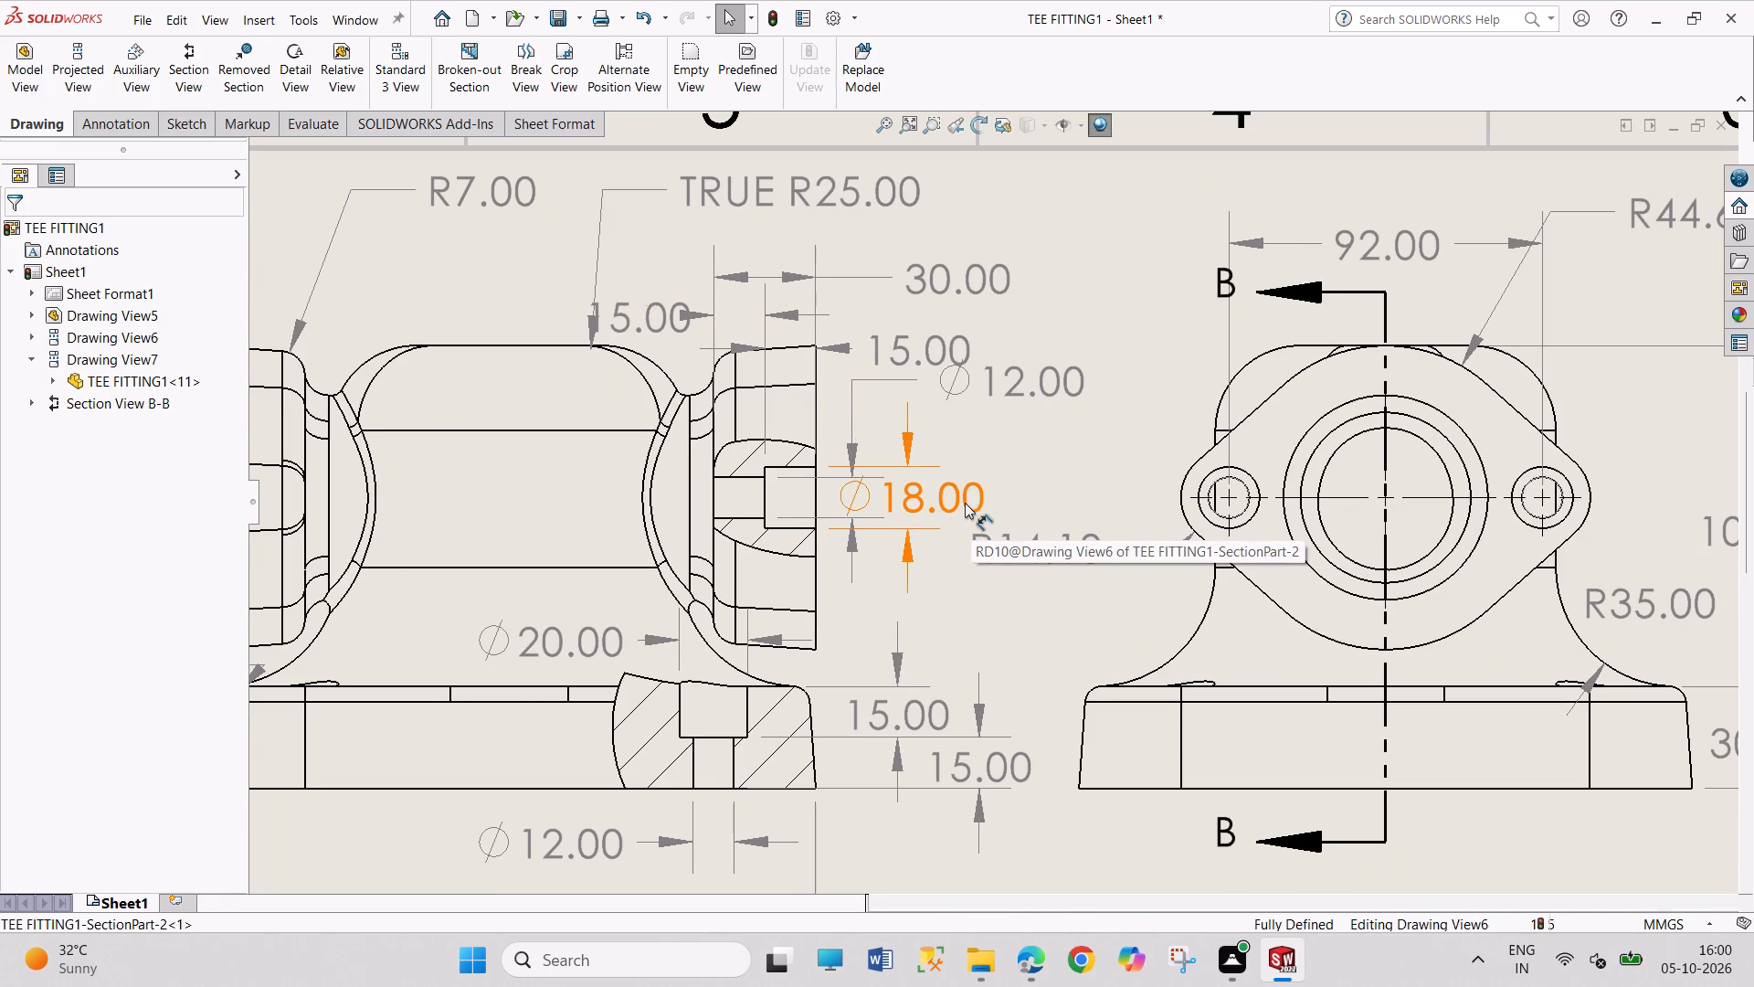
left_click_drag(965, 503, 984, 503)
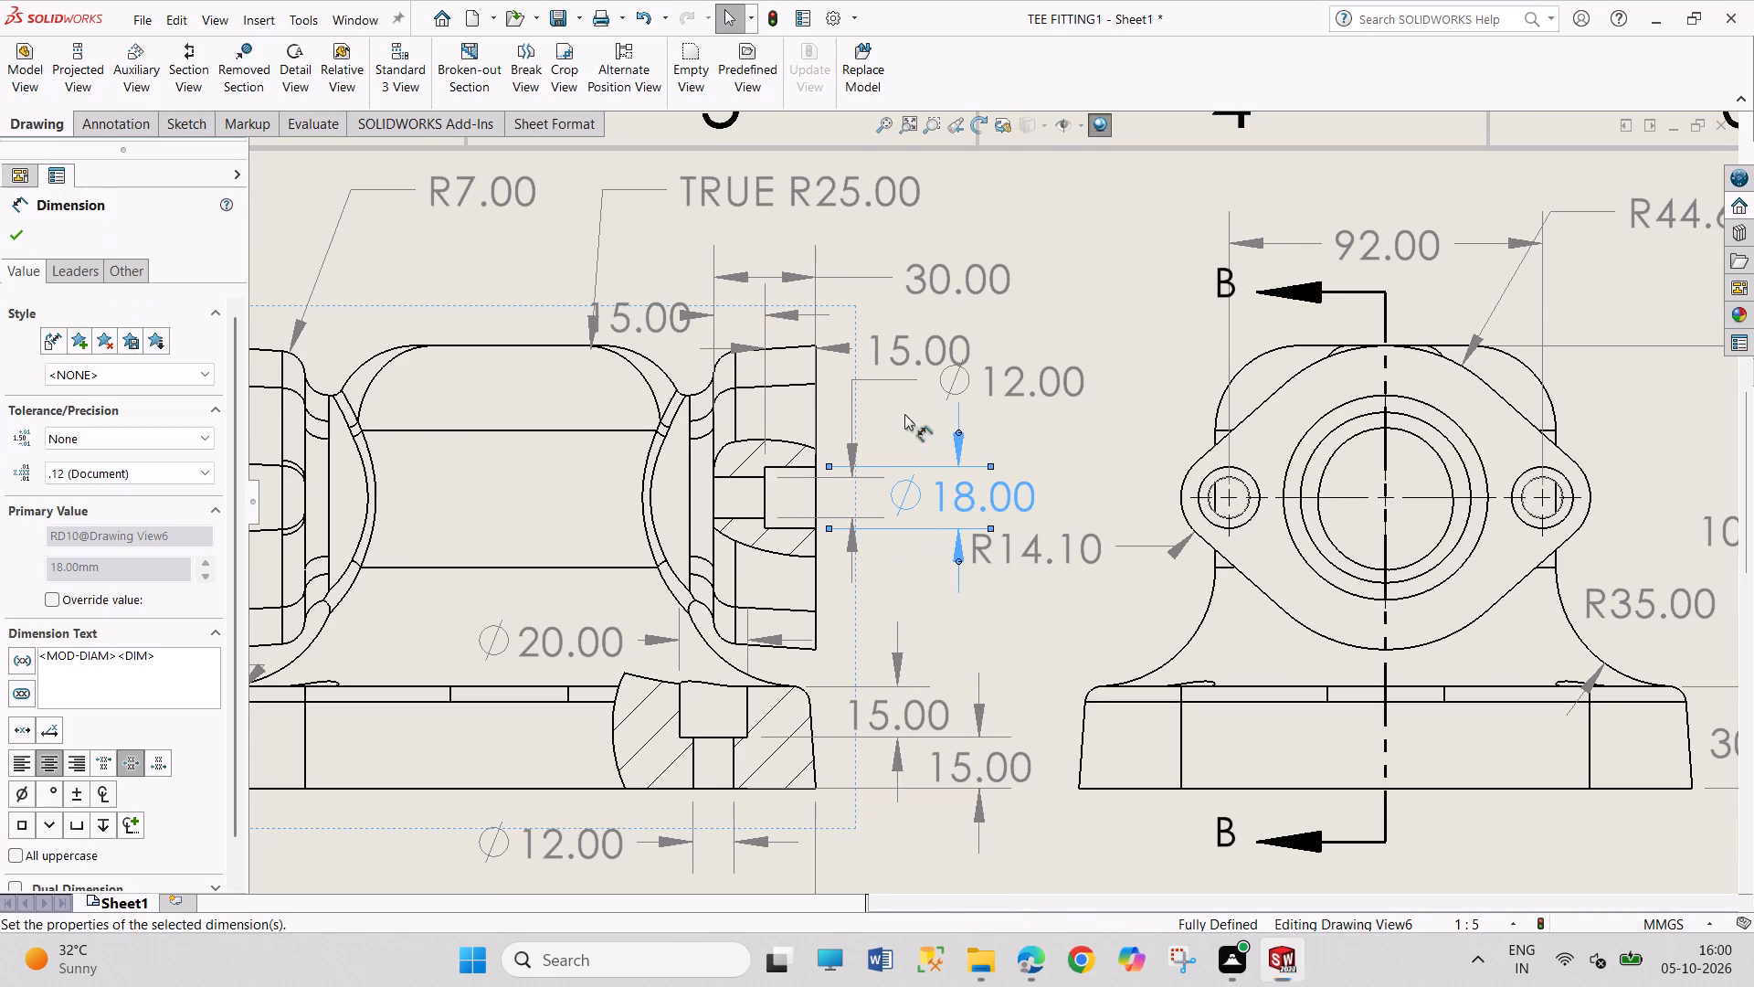
left_click_drag(1057, 369, 987, 377)
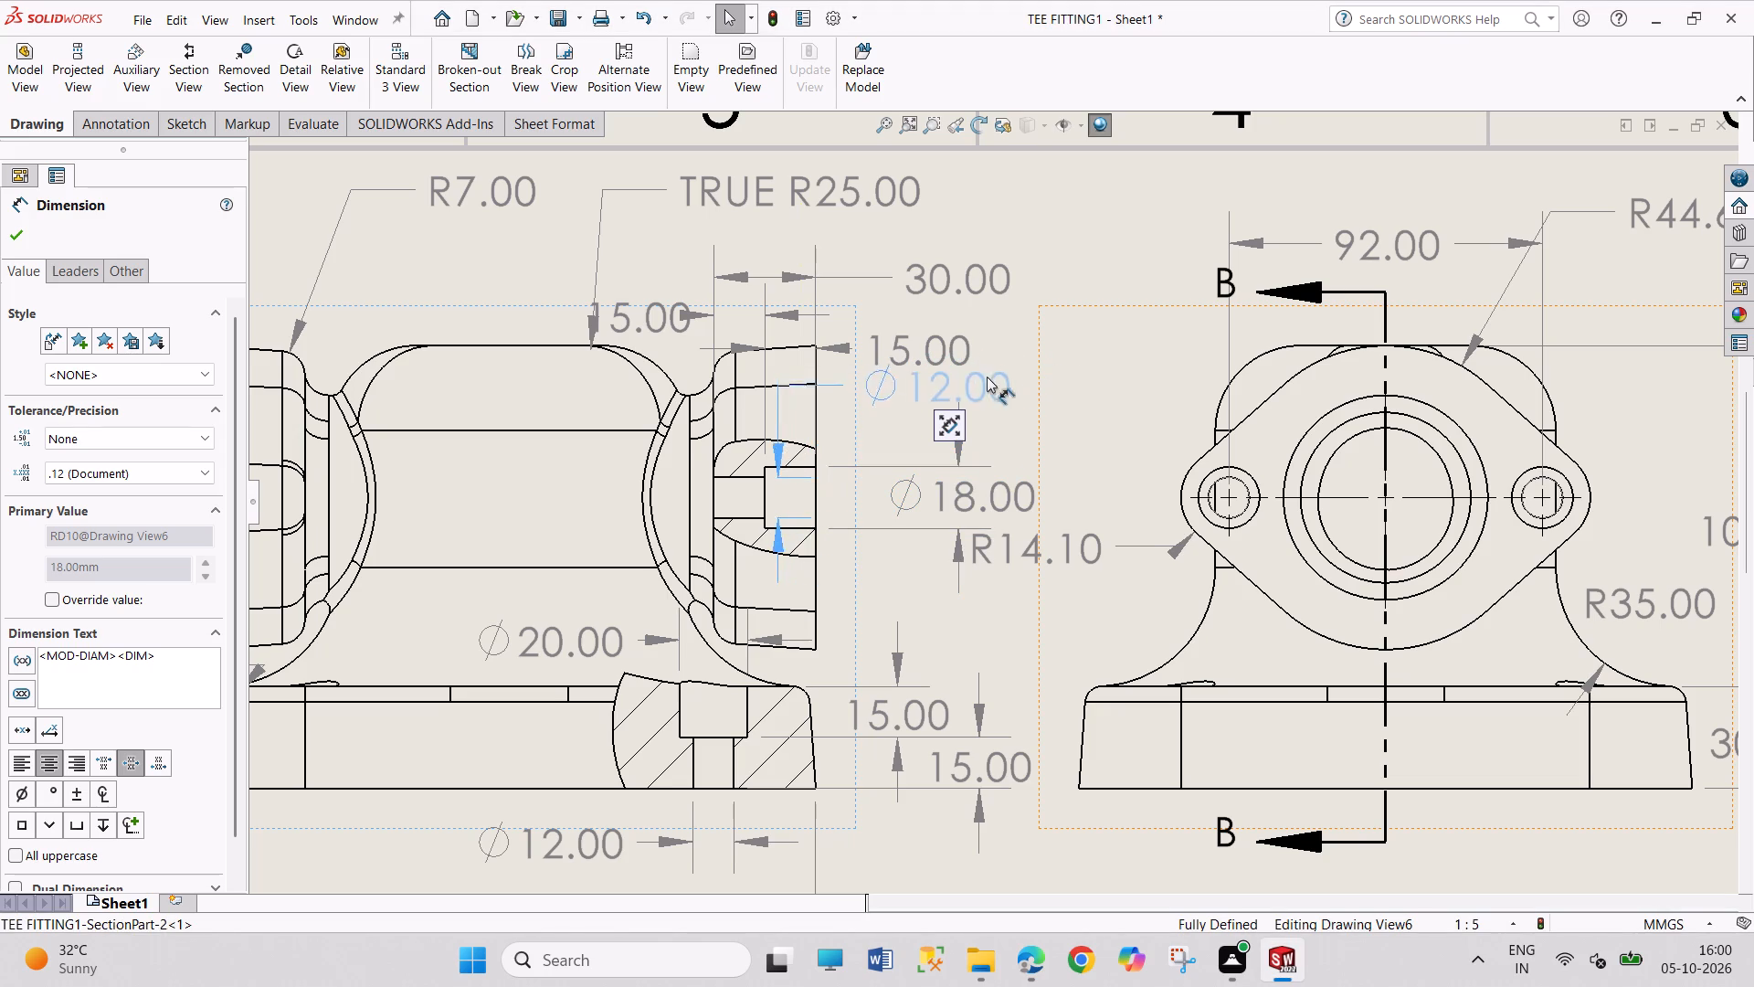
left_click_drag(987, 377, 1061, 395)
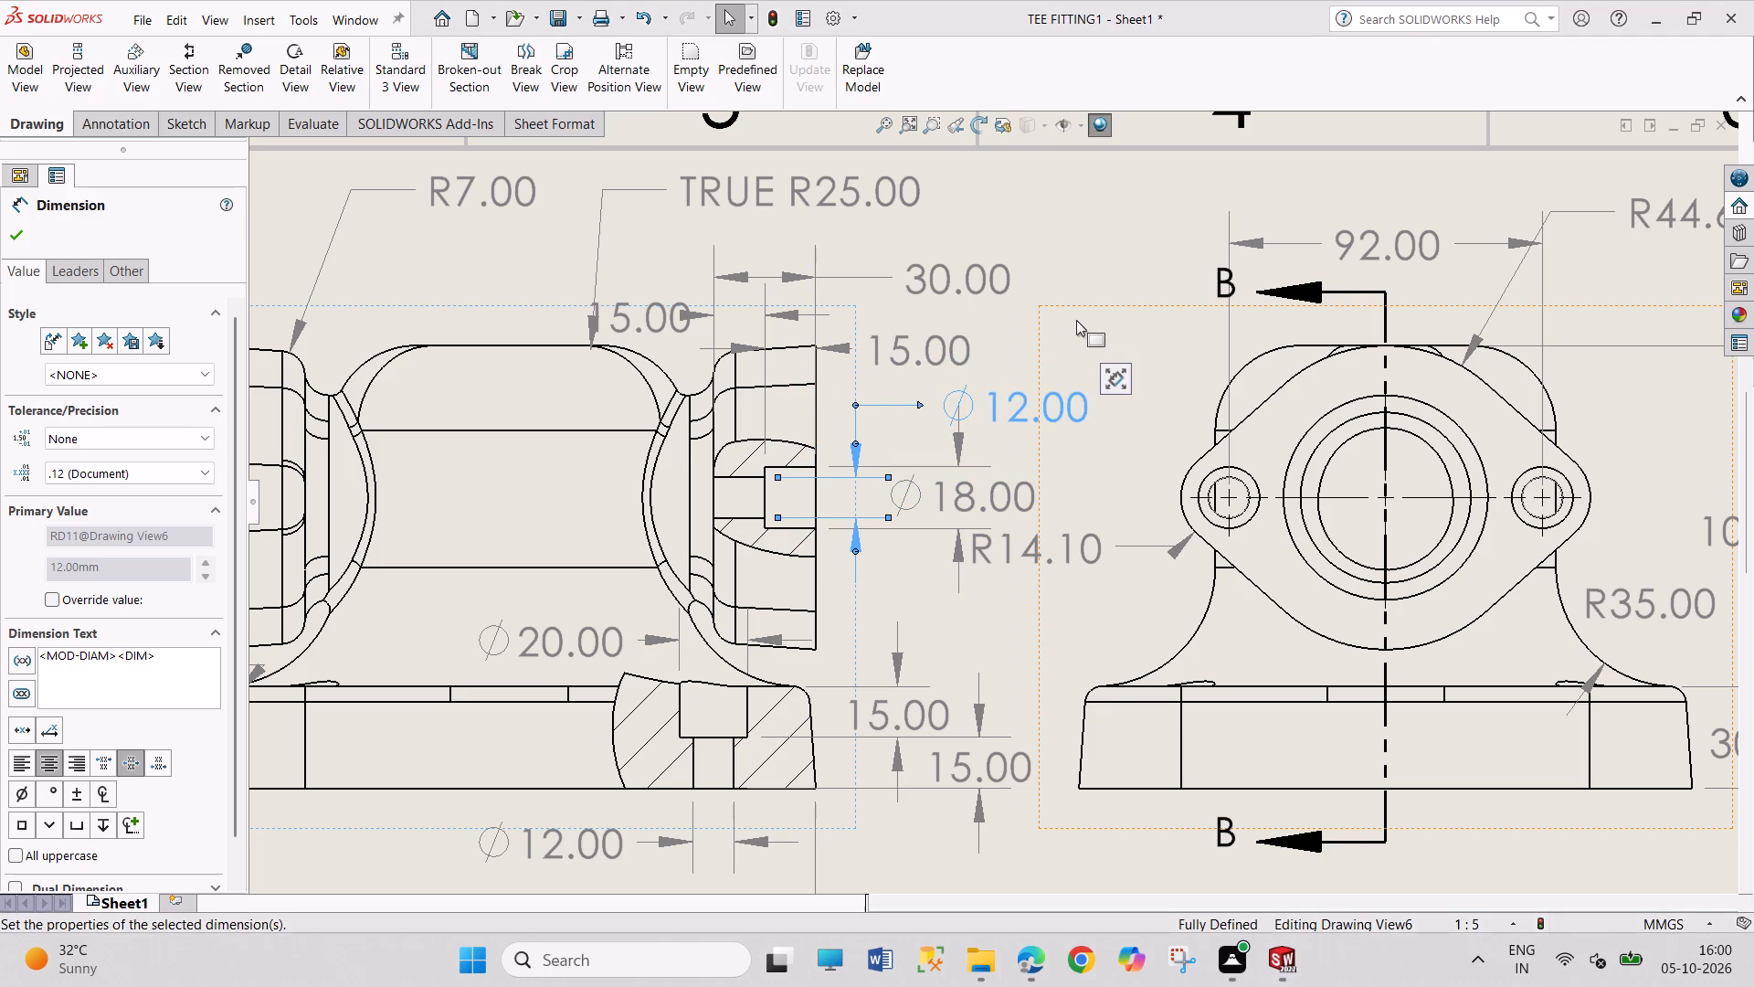
left_click(1076, 320)
Space out the dimensions around the right flange, raising the 30 mm width, both 15 mm depths and the 12 mm diameter.
left_click_drag(942, 285, 942, 272)
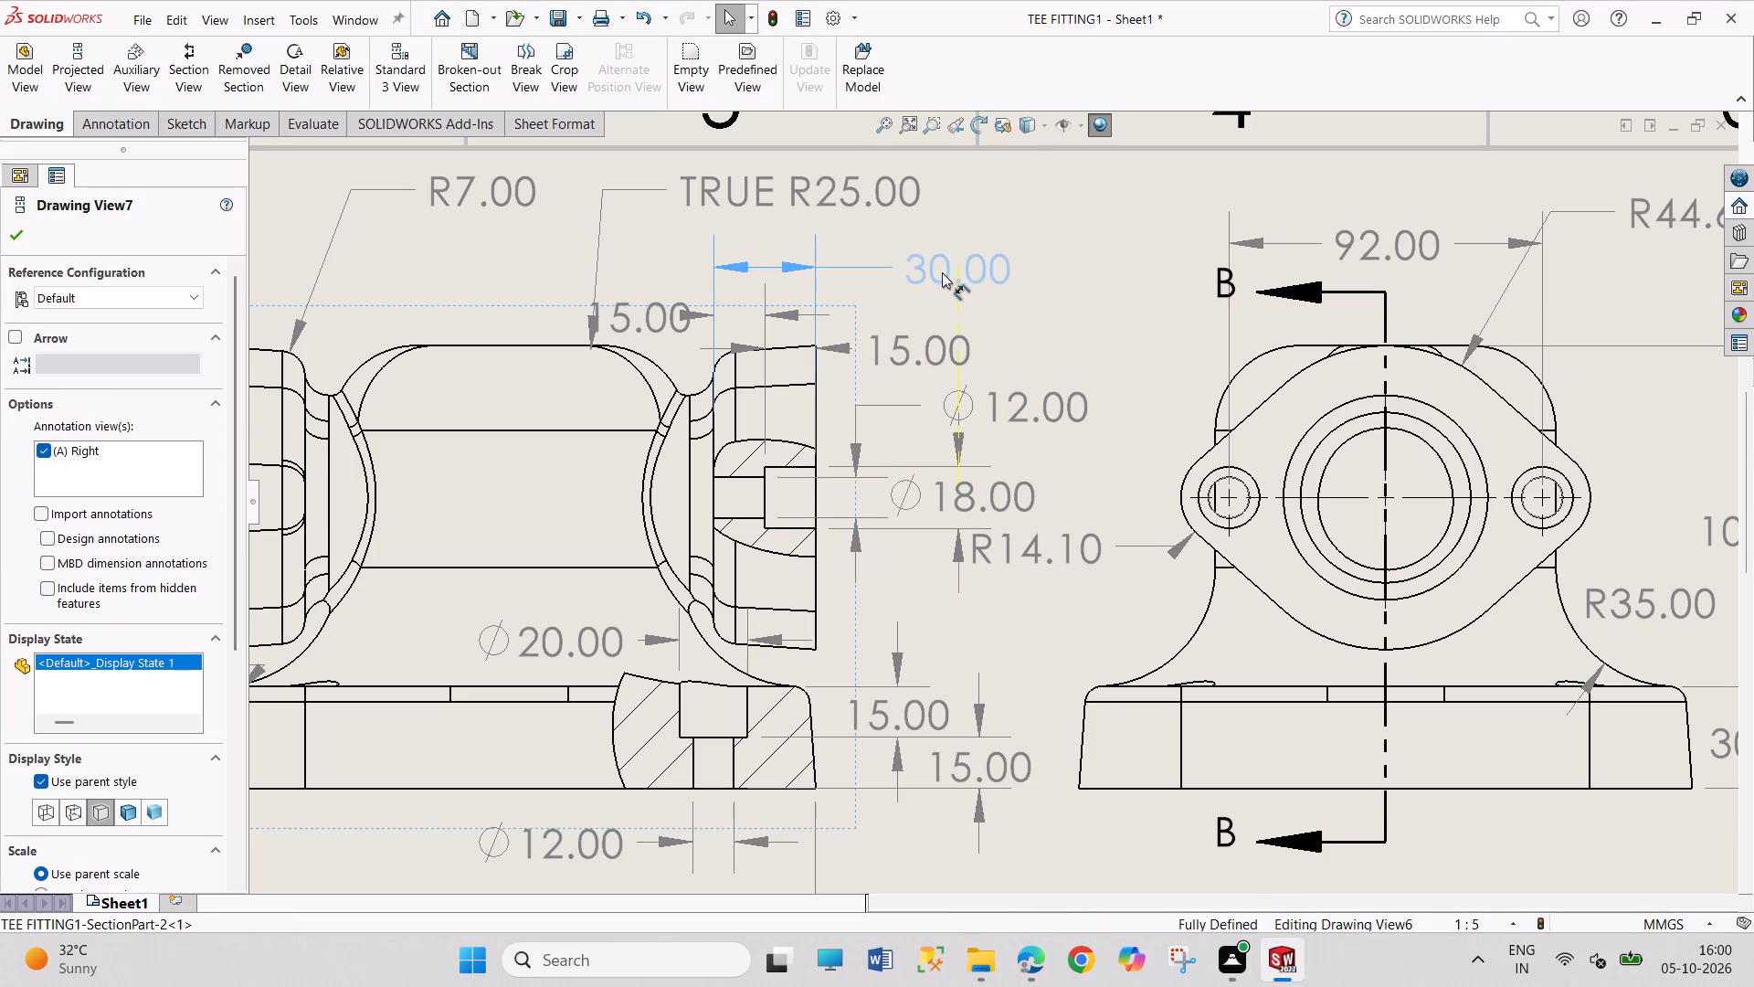
left_click_drag(942, 272, 942, 257)
left_click_drag(907, 351, 909, 313)
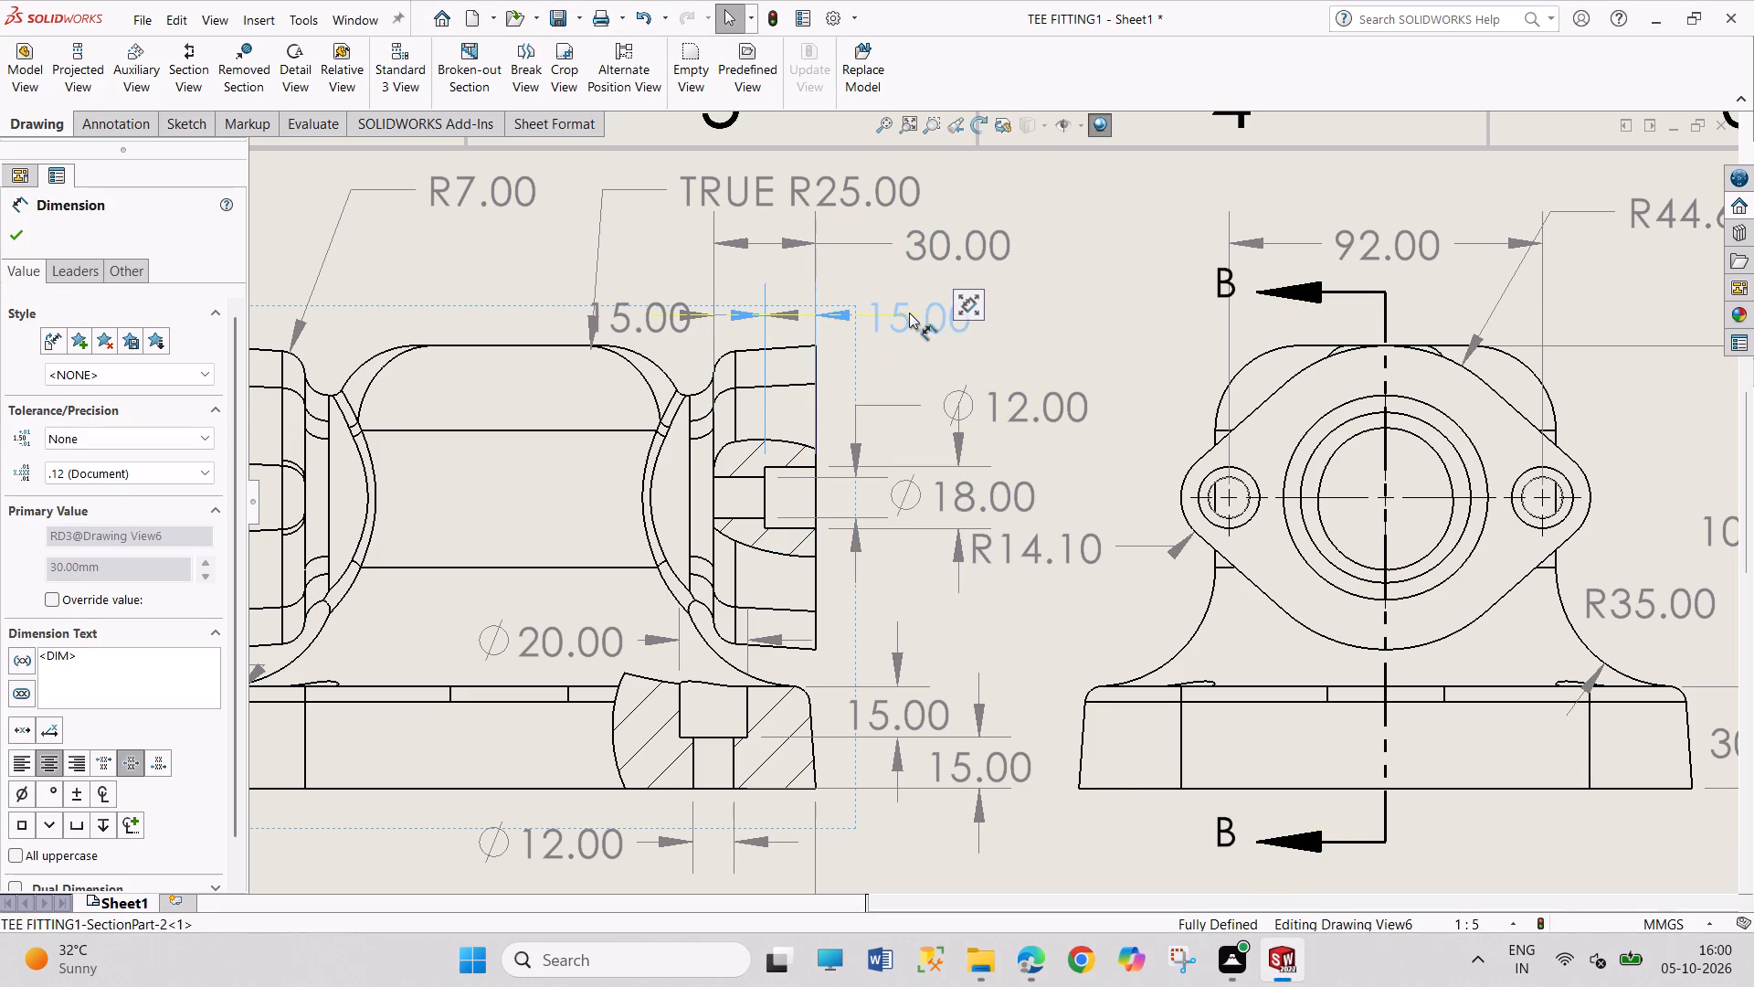
left_click_drag(909, 313, 925, 313)
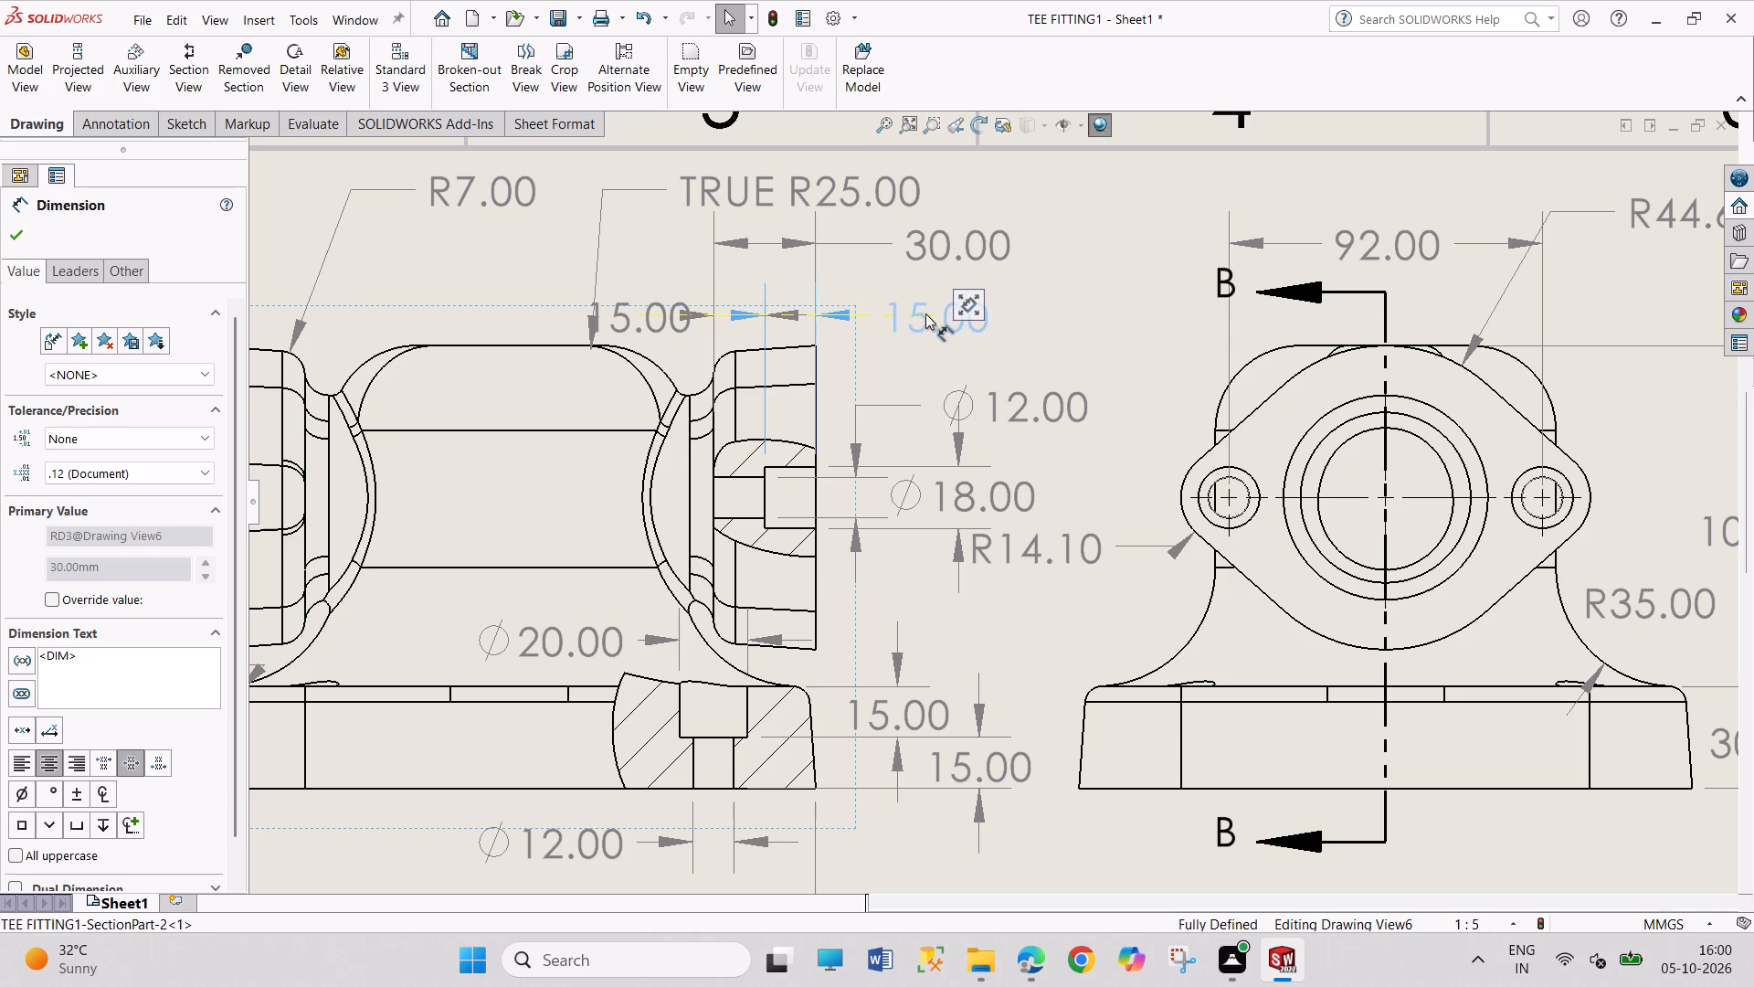
left_click_drag(1006, 402, 975, 355)
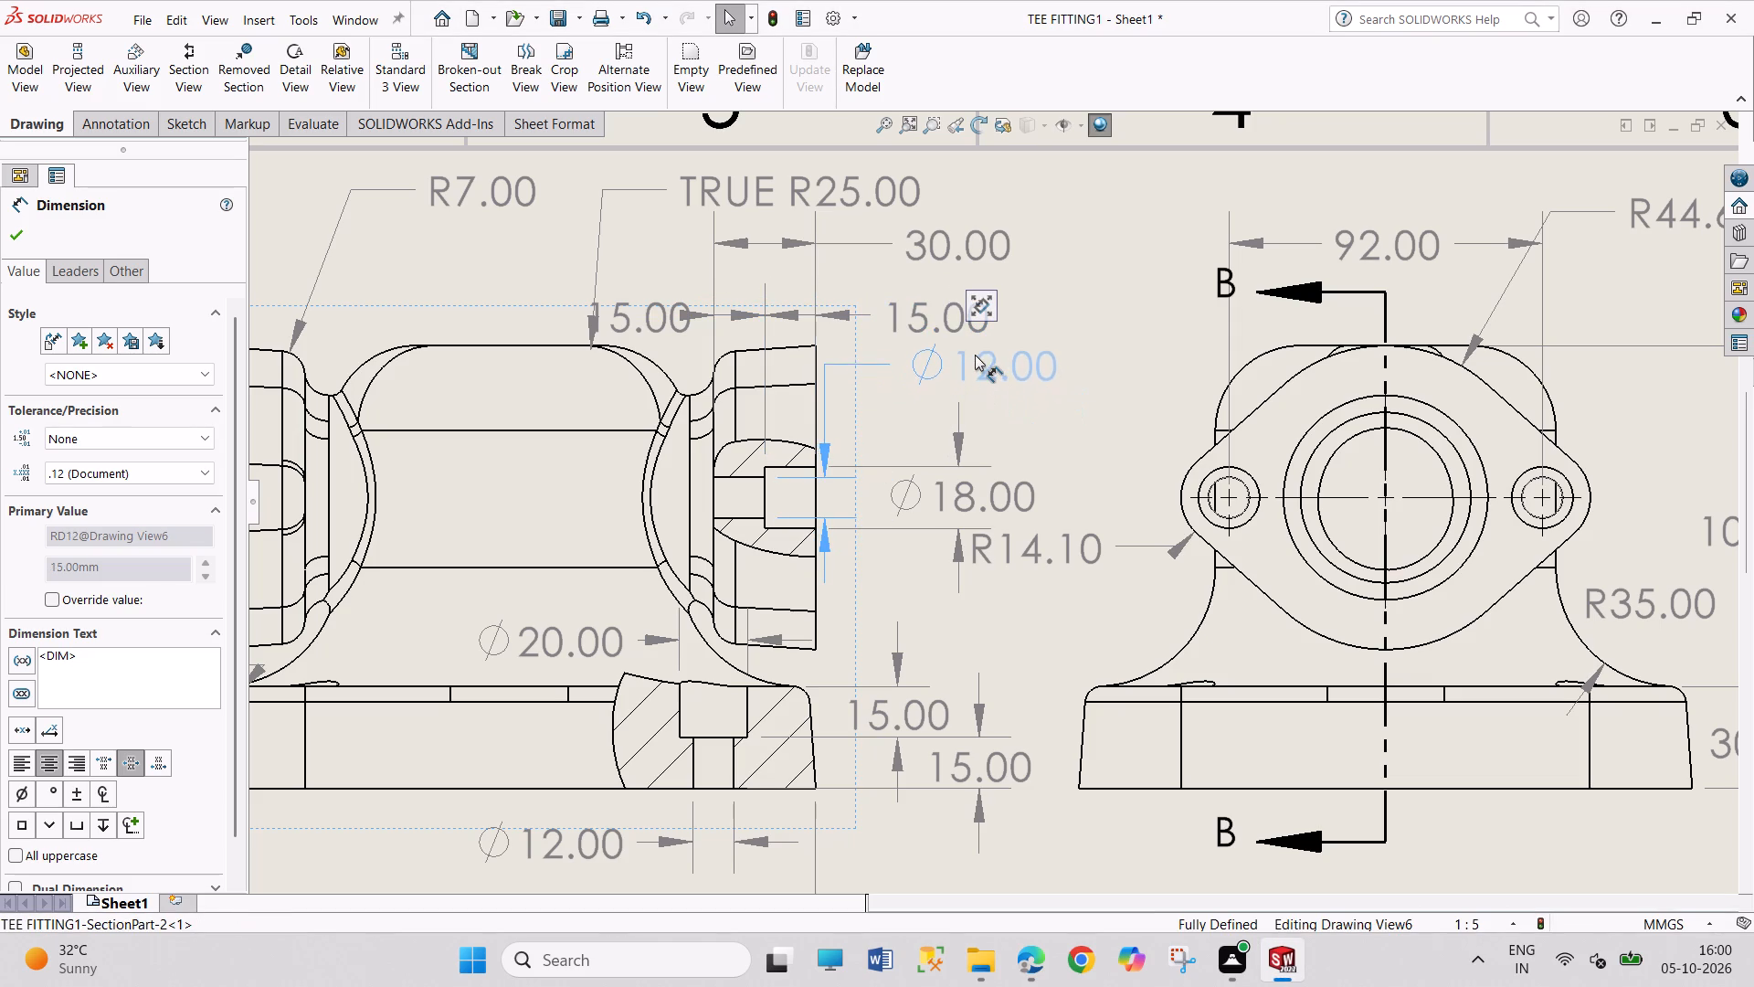
left_click_drag(975, 355, 979, 363)
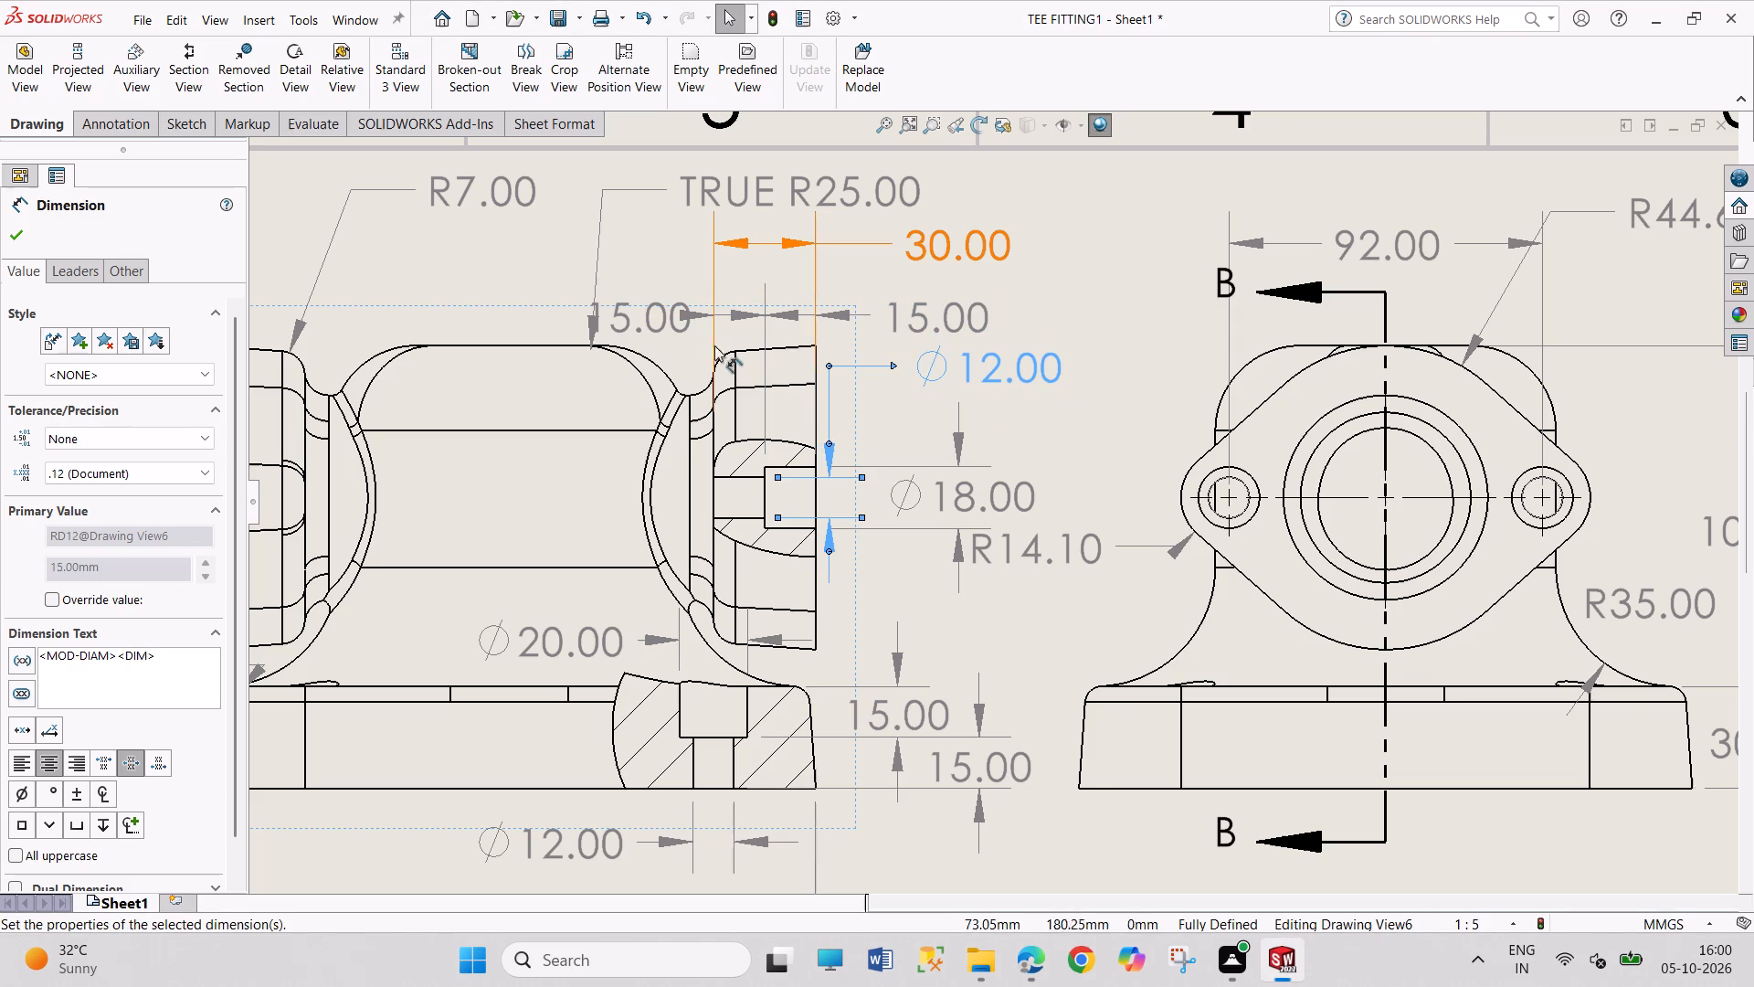
left_click_drag(663, 324, 655, 282)
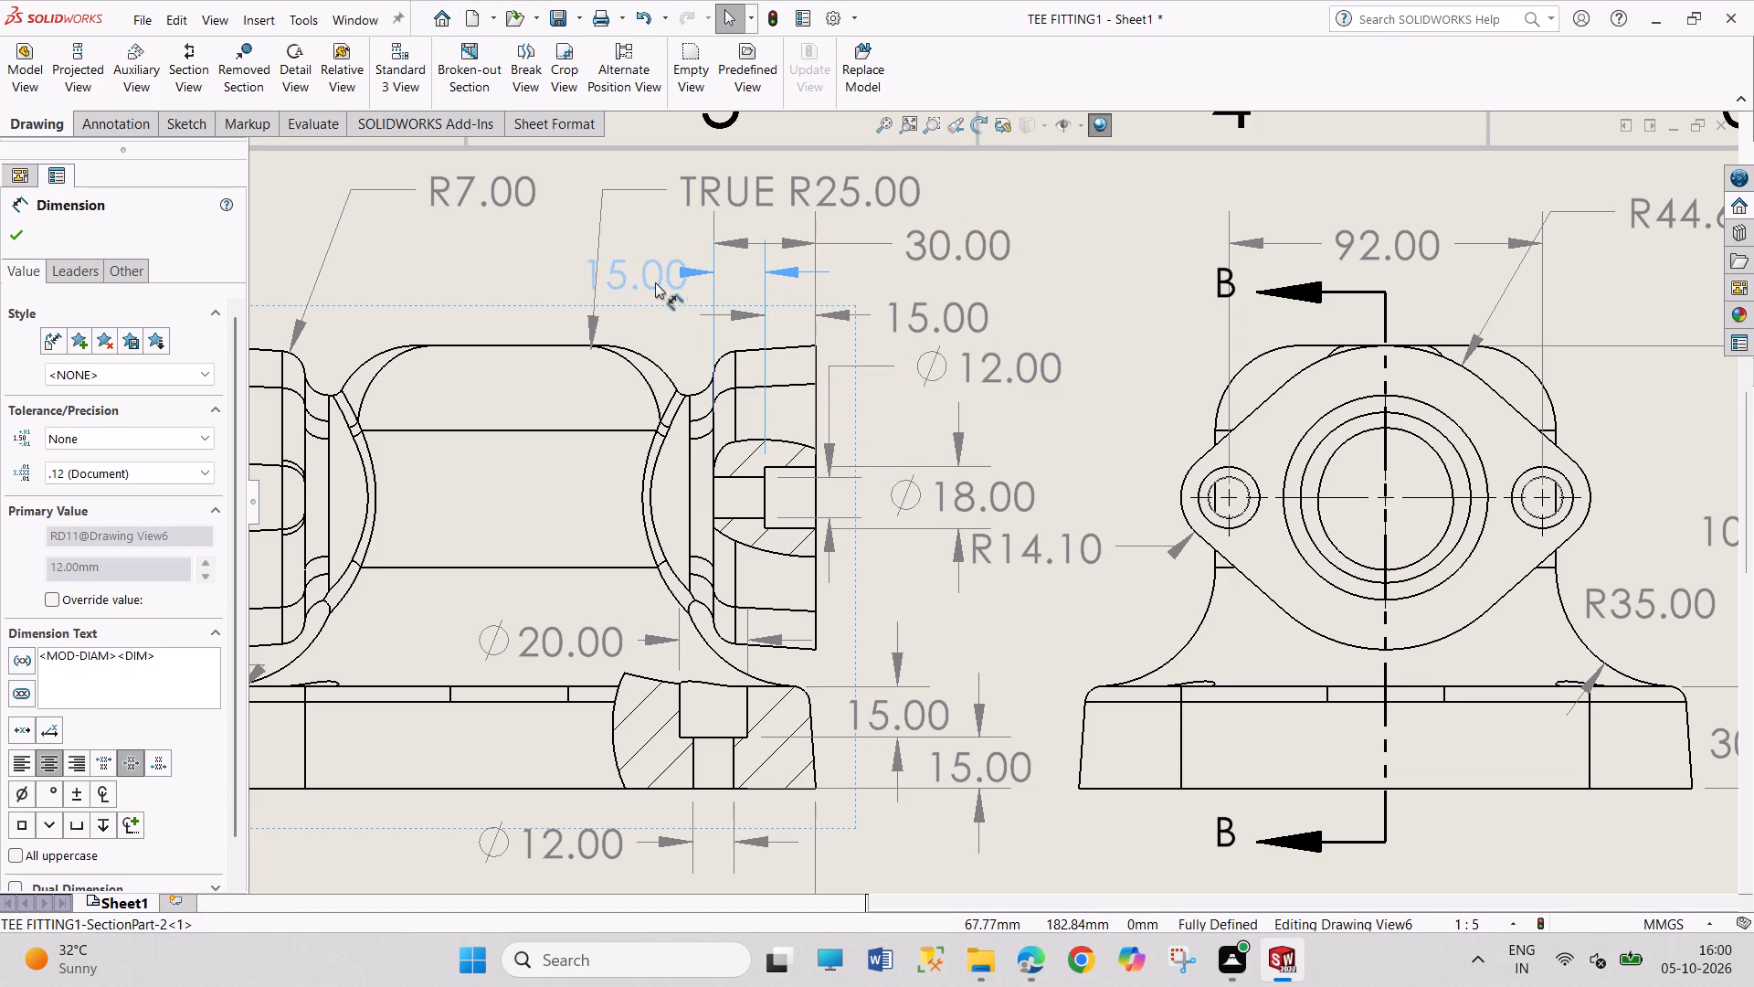
left_click_drag(655, 282, 544, 286)
left_click(1100, 249)
Save the drawing under the file name TEE FITTING1 SHEET.
scroll(865, 366, "up", 5)
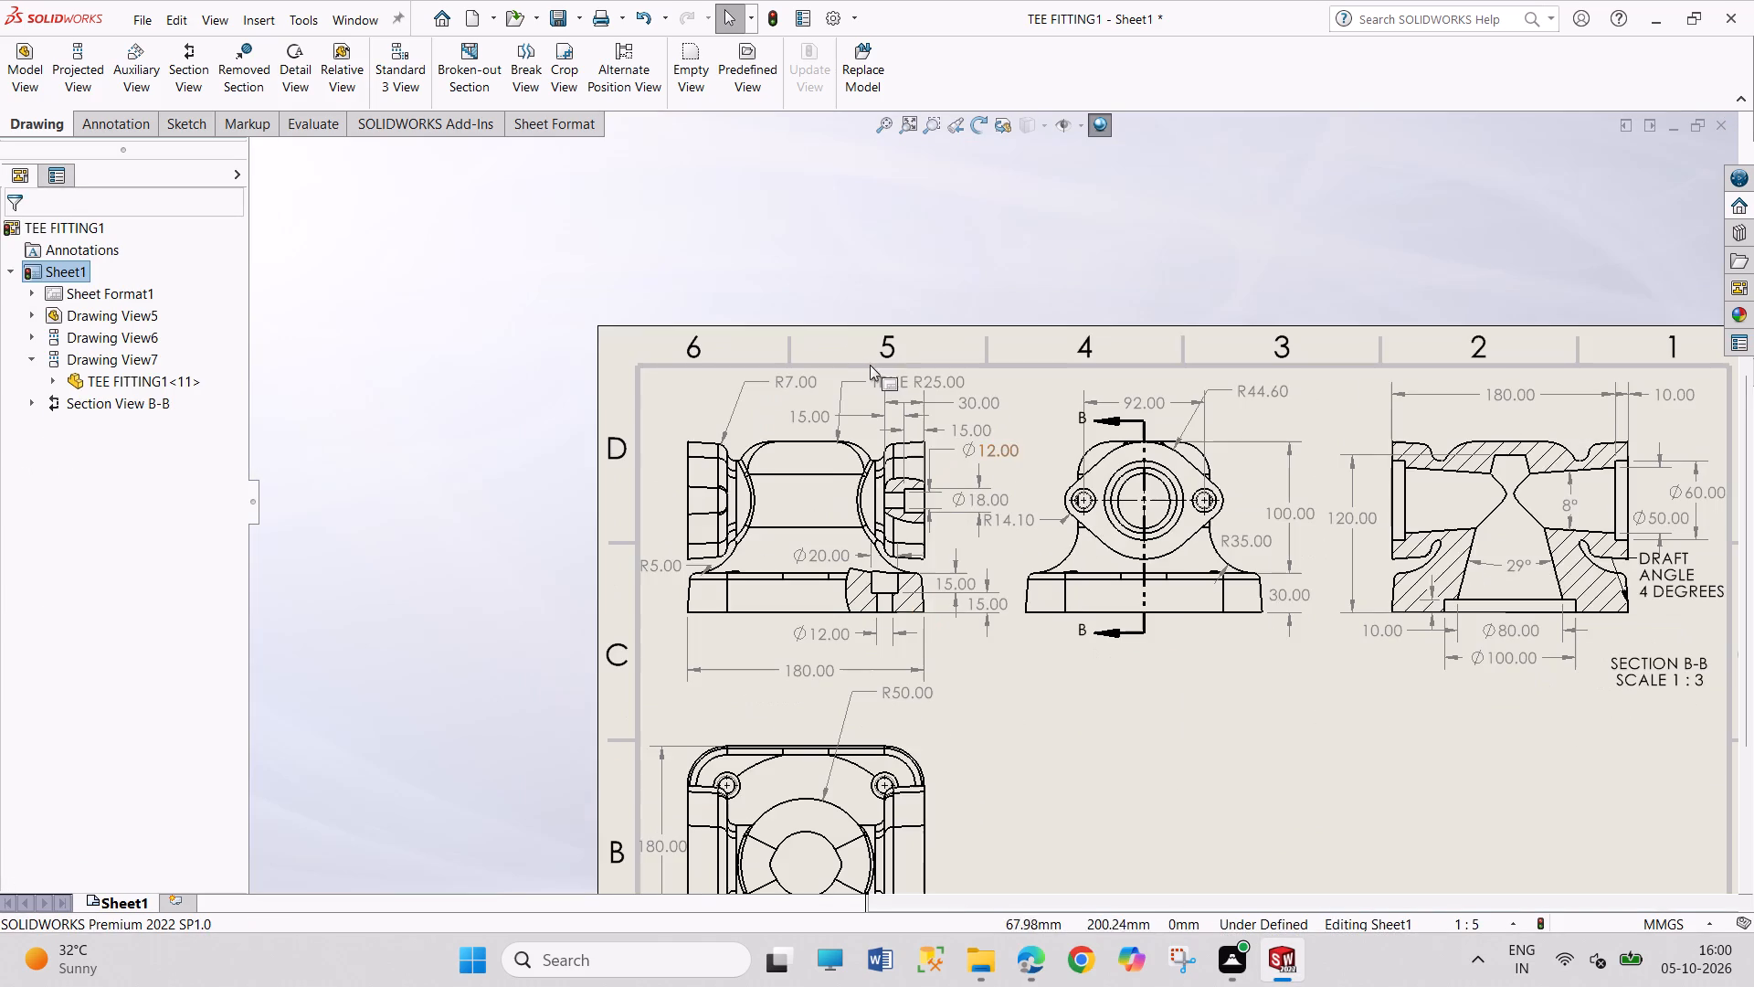
scroll(1311, 684, "up", 3)
scroll(1397, 728, "up", 1)
scroll(1421, 718, "down", 1)
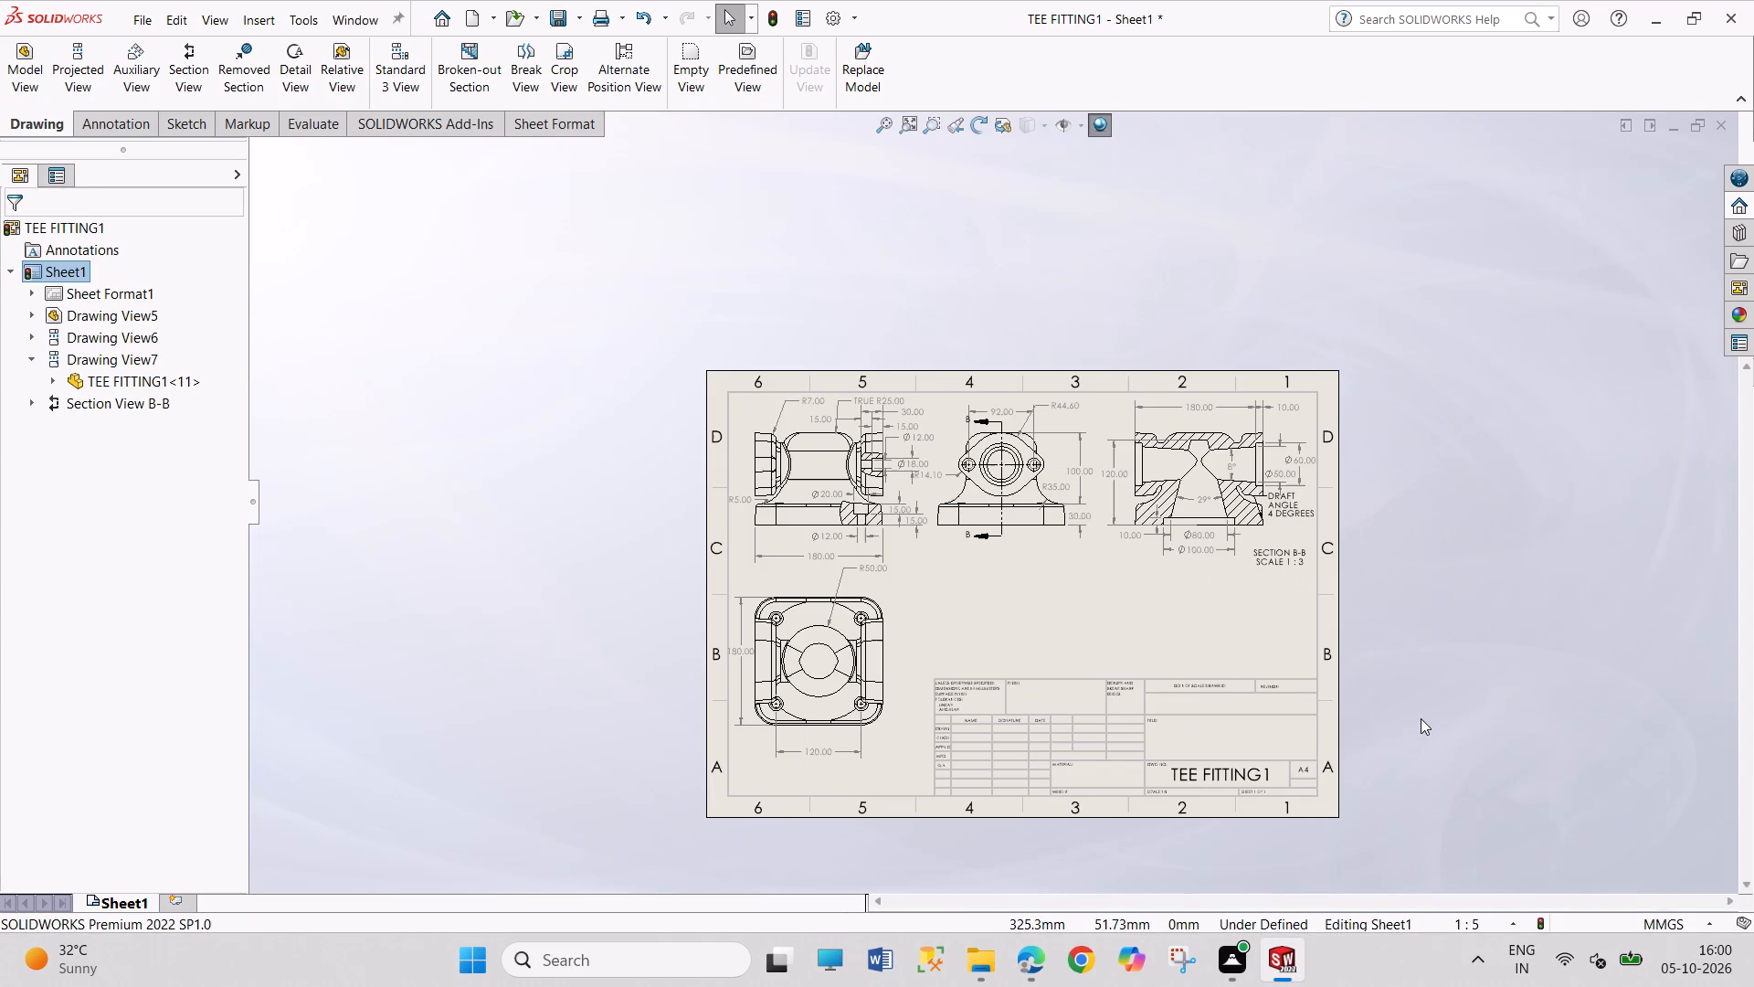
key("ctrl+s")
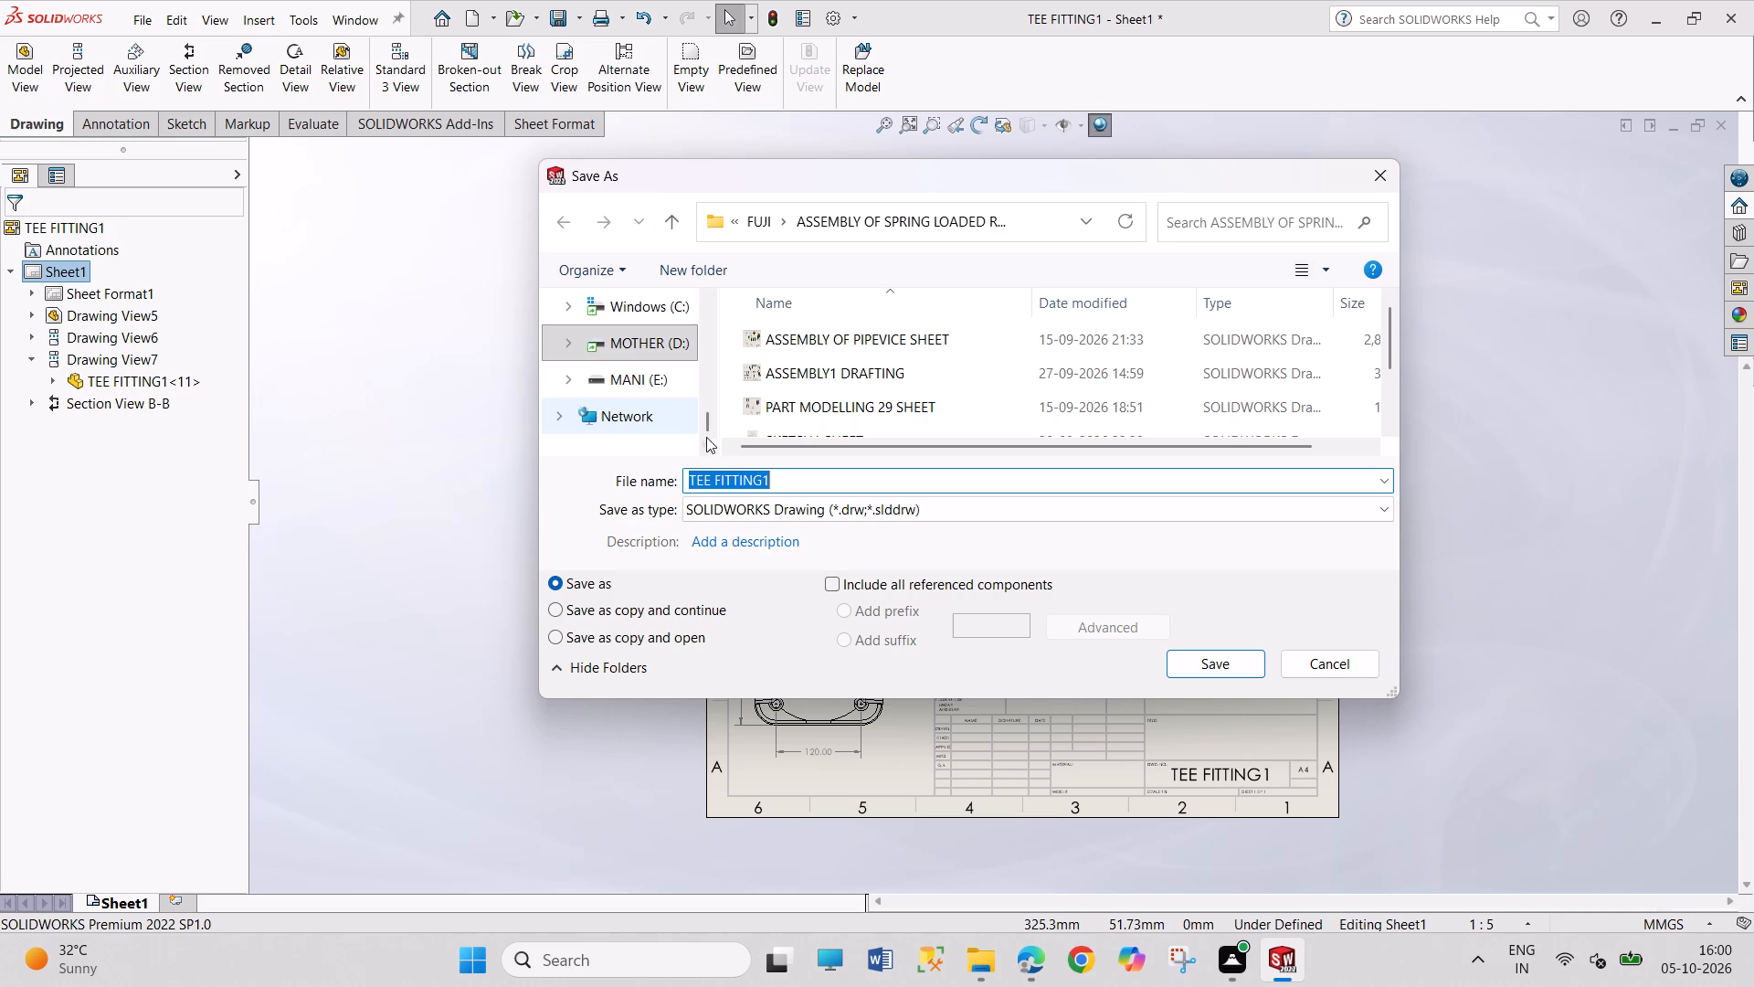
left_click(775, 482)
key("space")
type("SHEET")
key("Return")
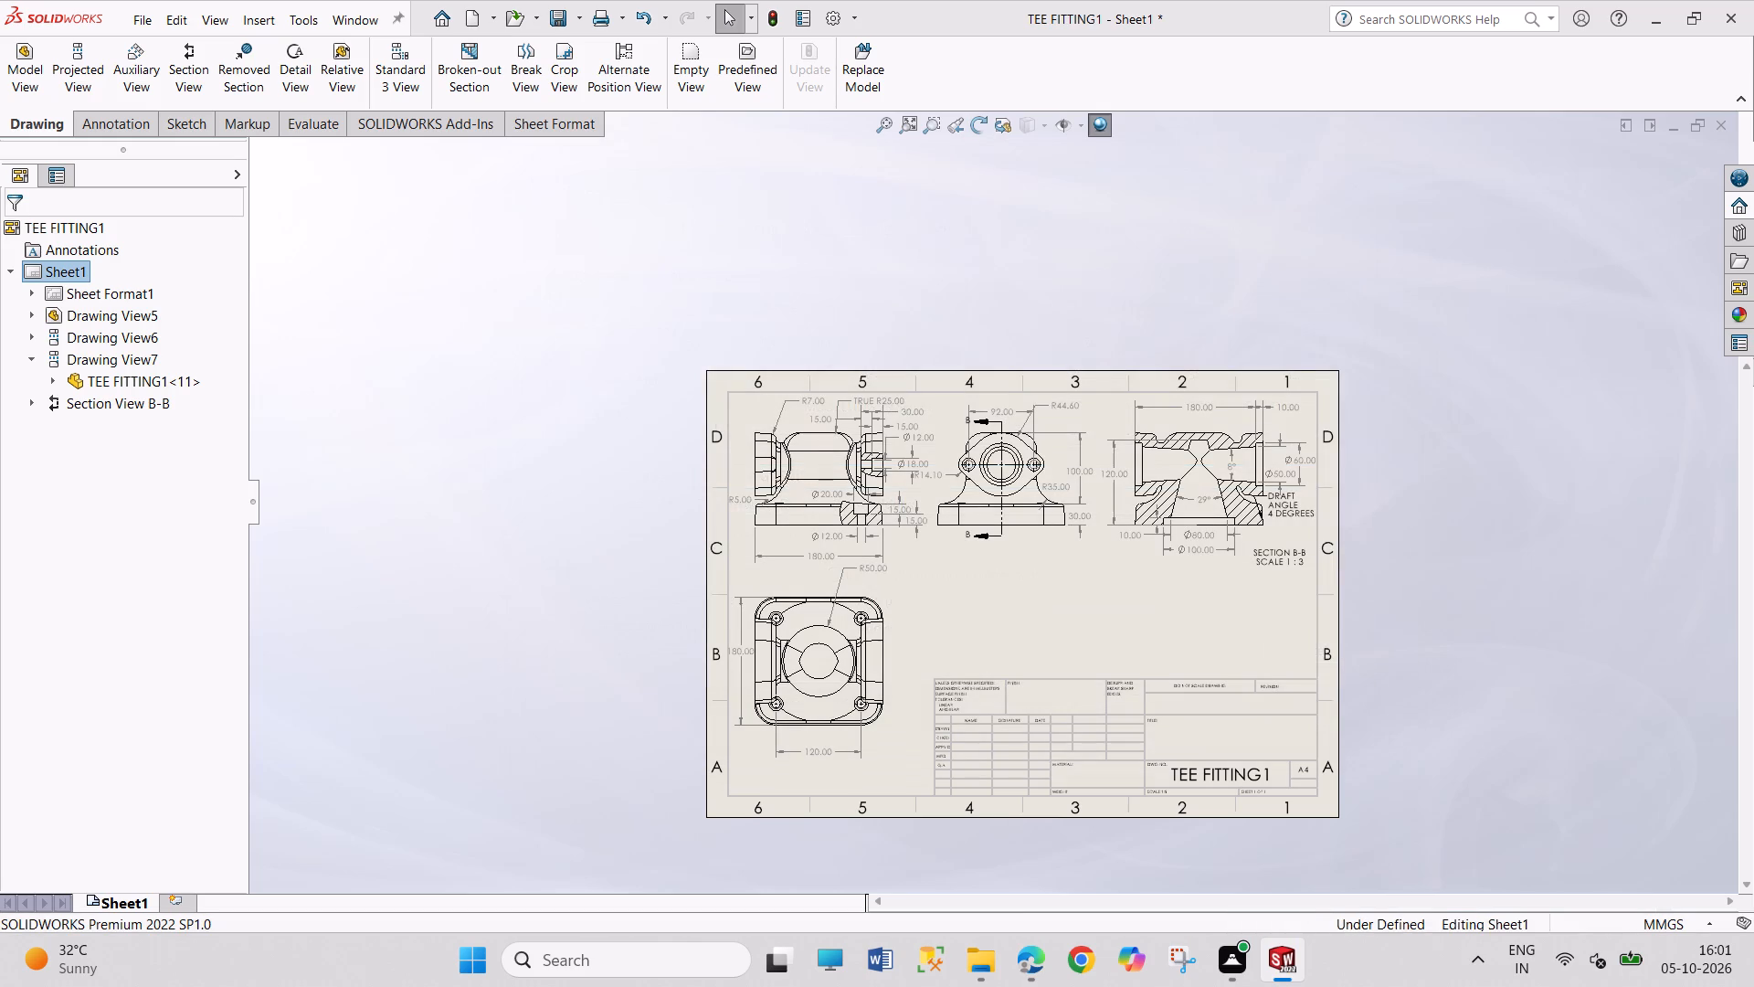
Place an isometric model view of the tee fitting above the title block, shaded with edges, at custom scale 1:4.
left_click(26, 74)
double_click(153, 390)
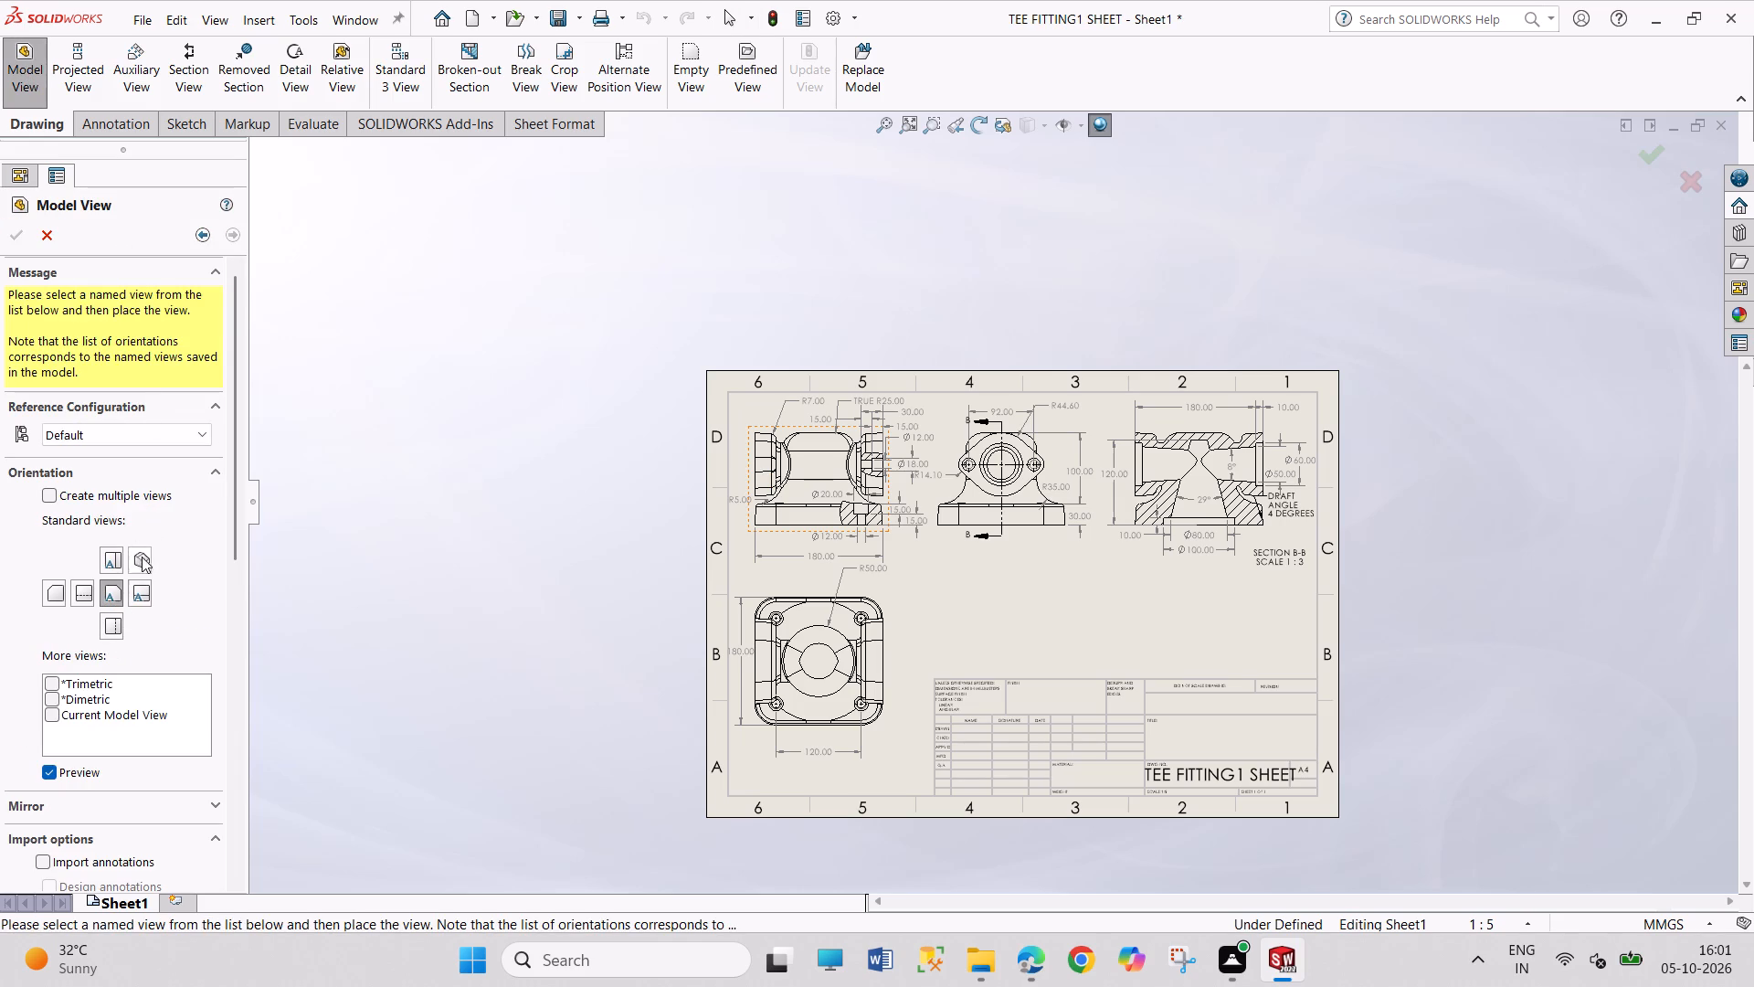
left_click(145, 562)
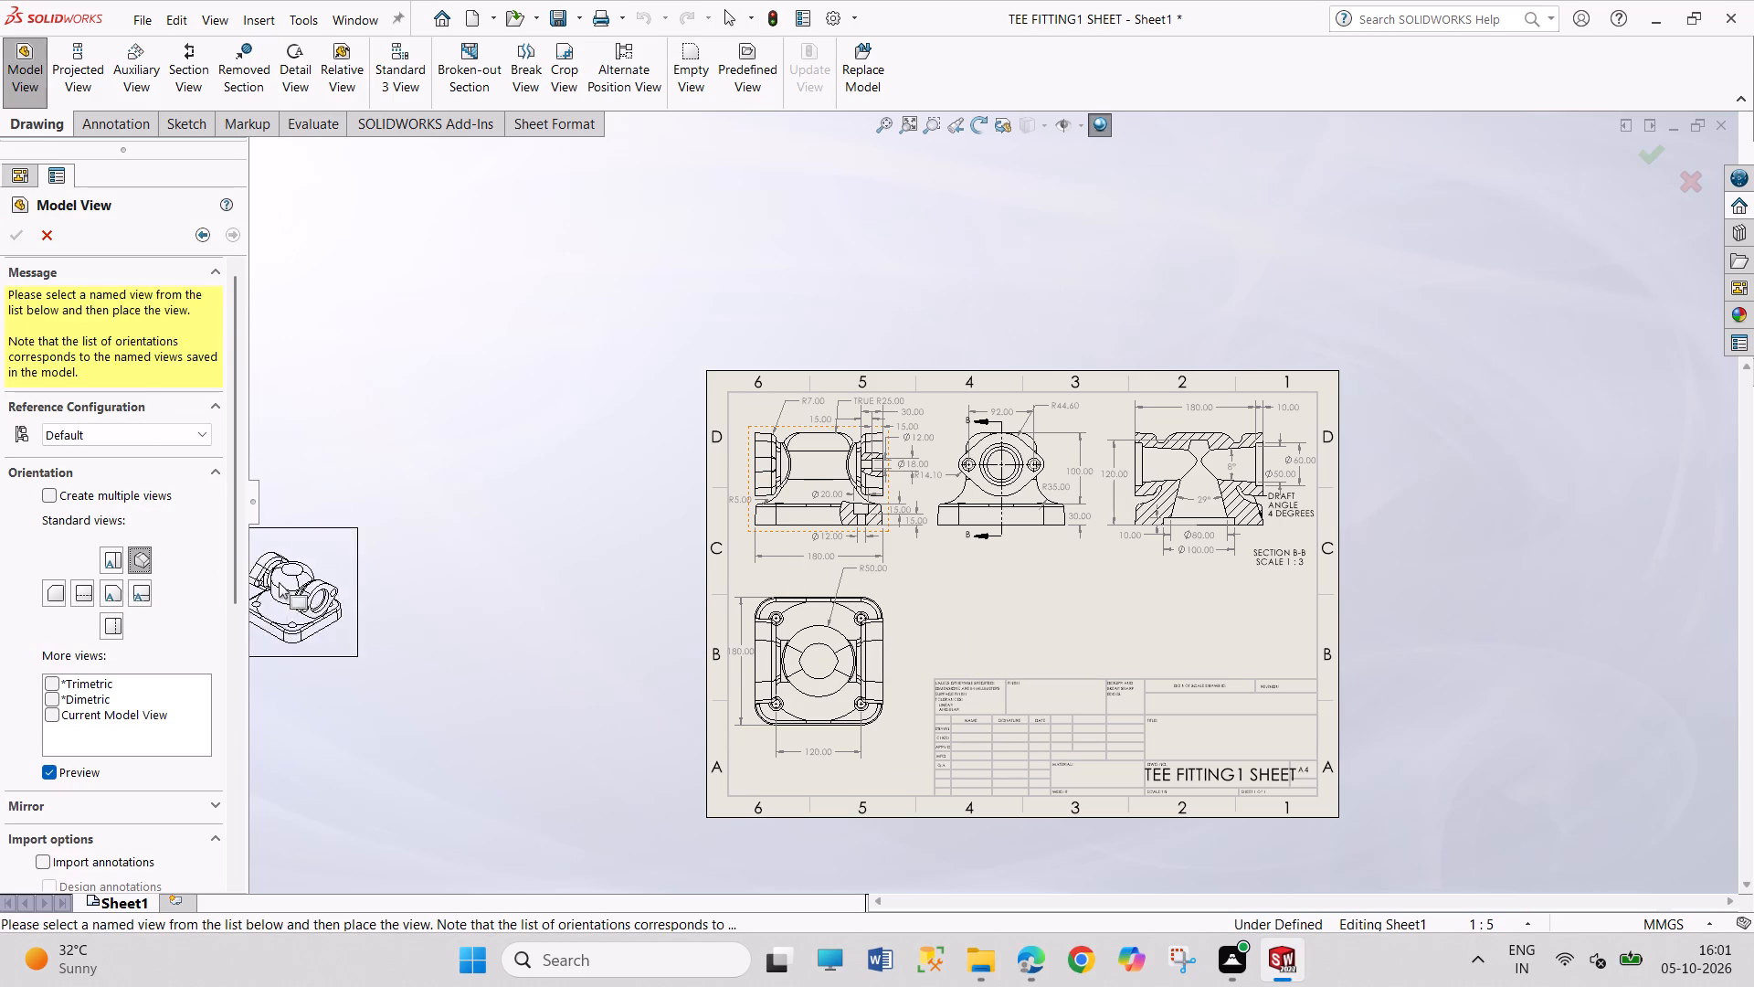
left_click_drag(234, 563, 247, 739)
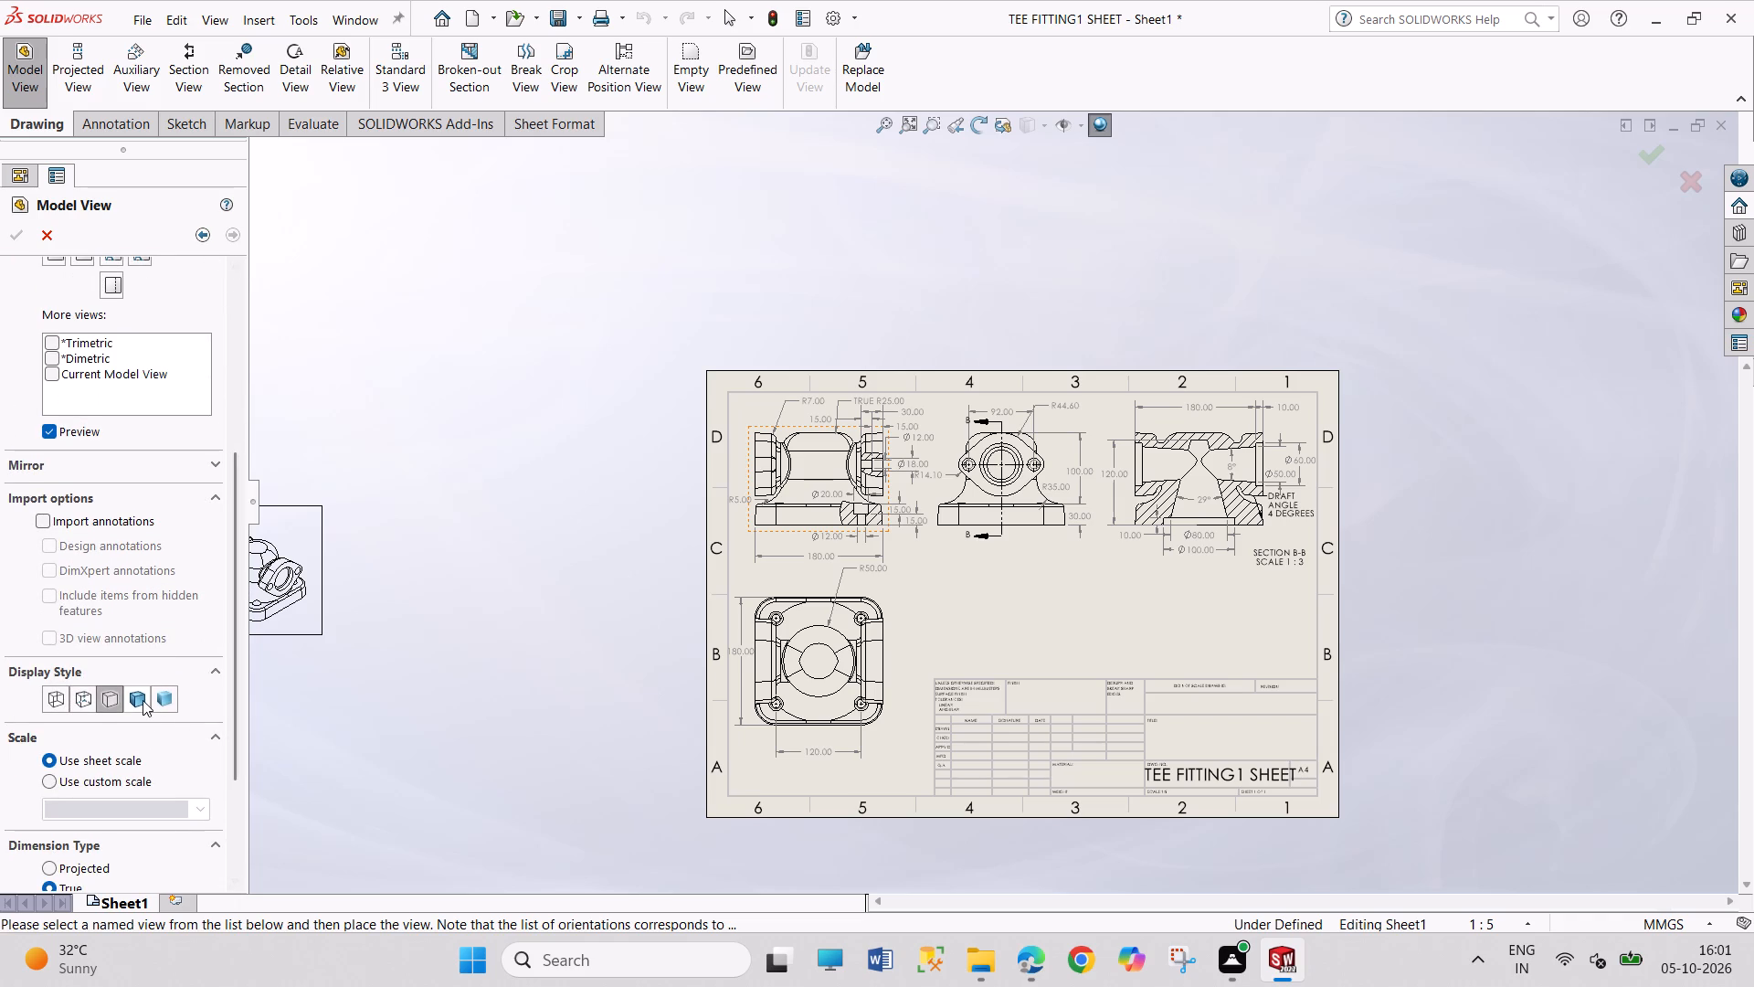
left_click(142, 700)
left_click(99, 784)
double_click(99, 807)
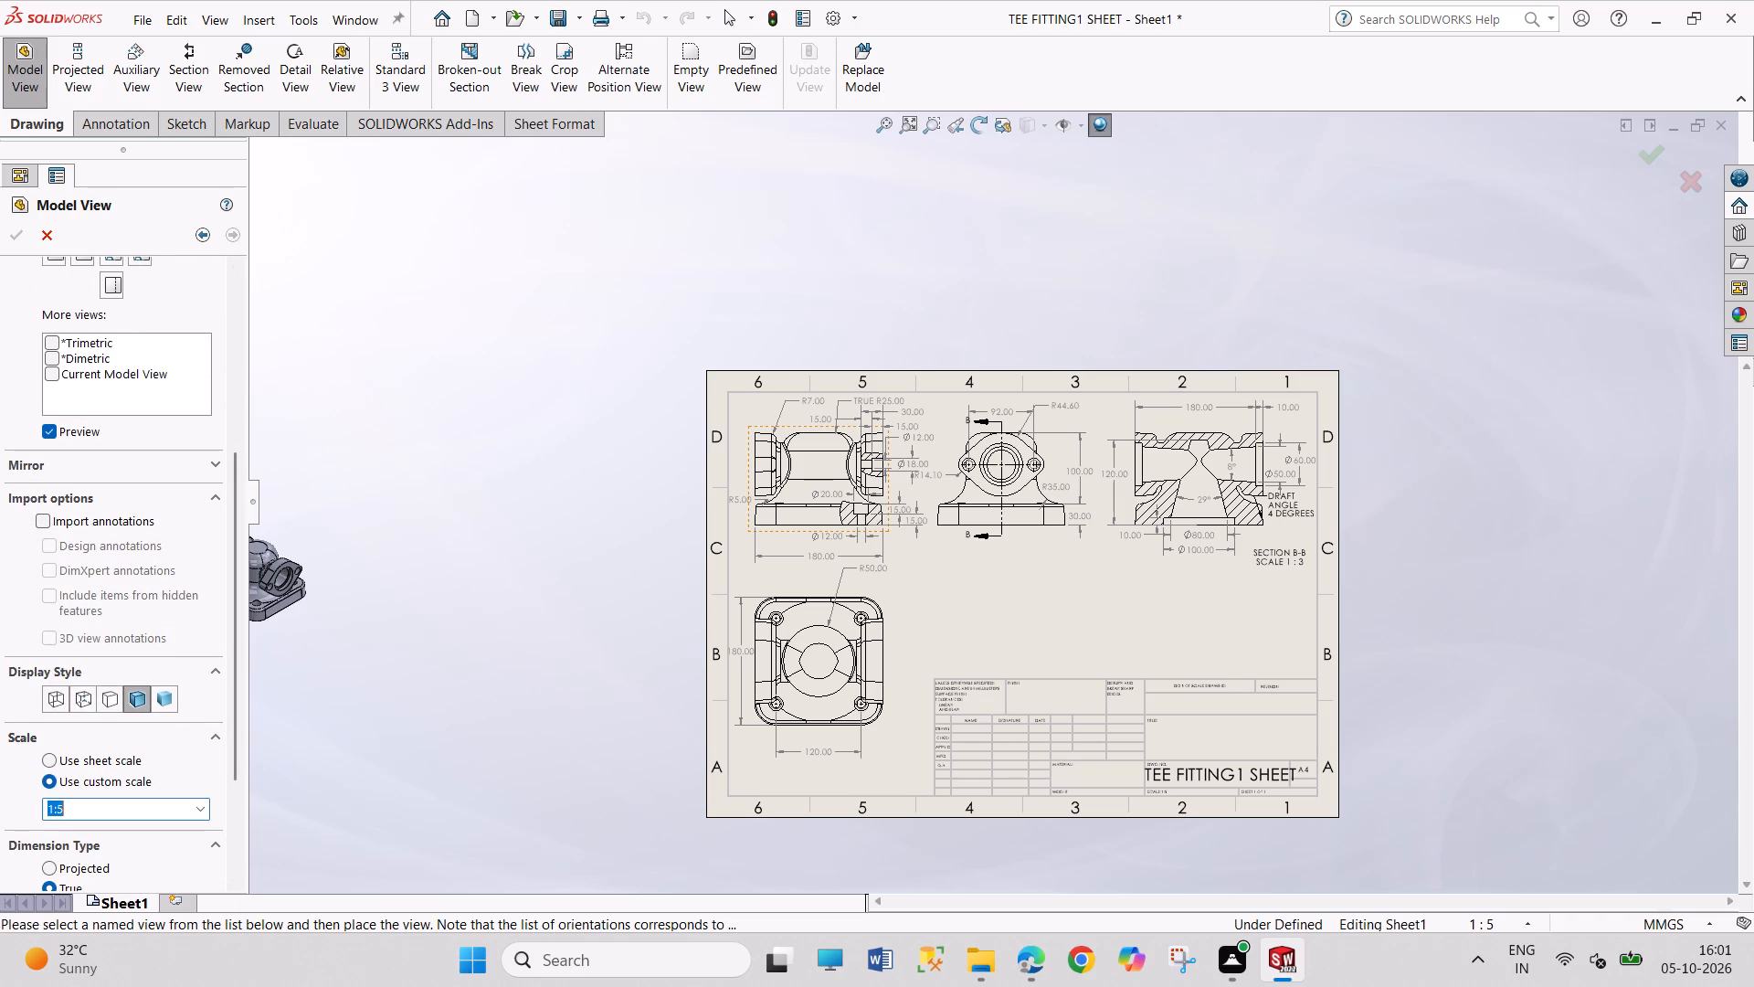
left_click(99, 807)
key("BackSpace")
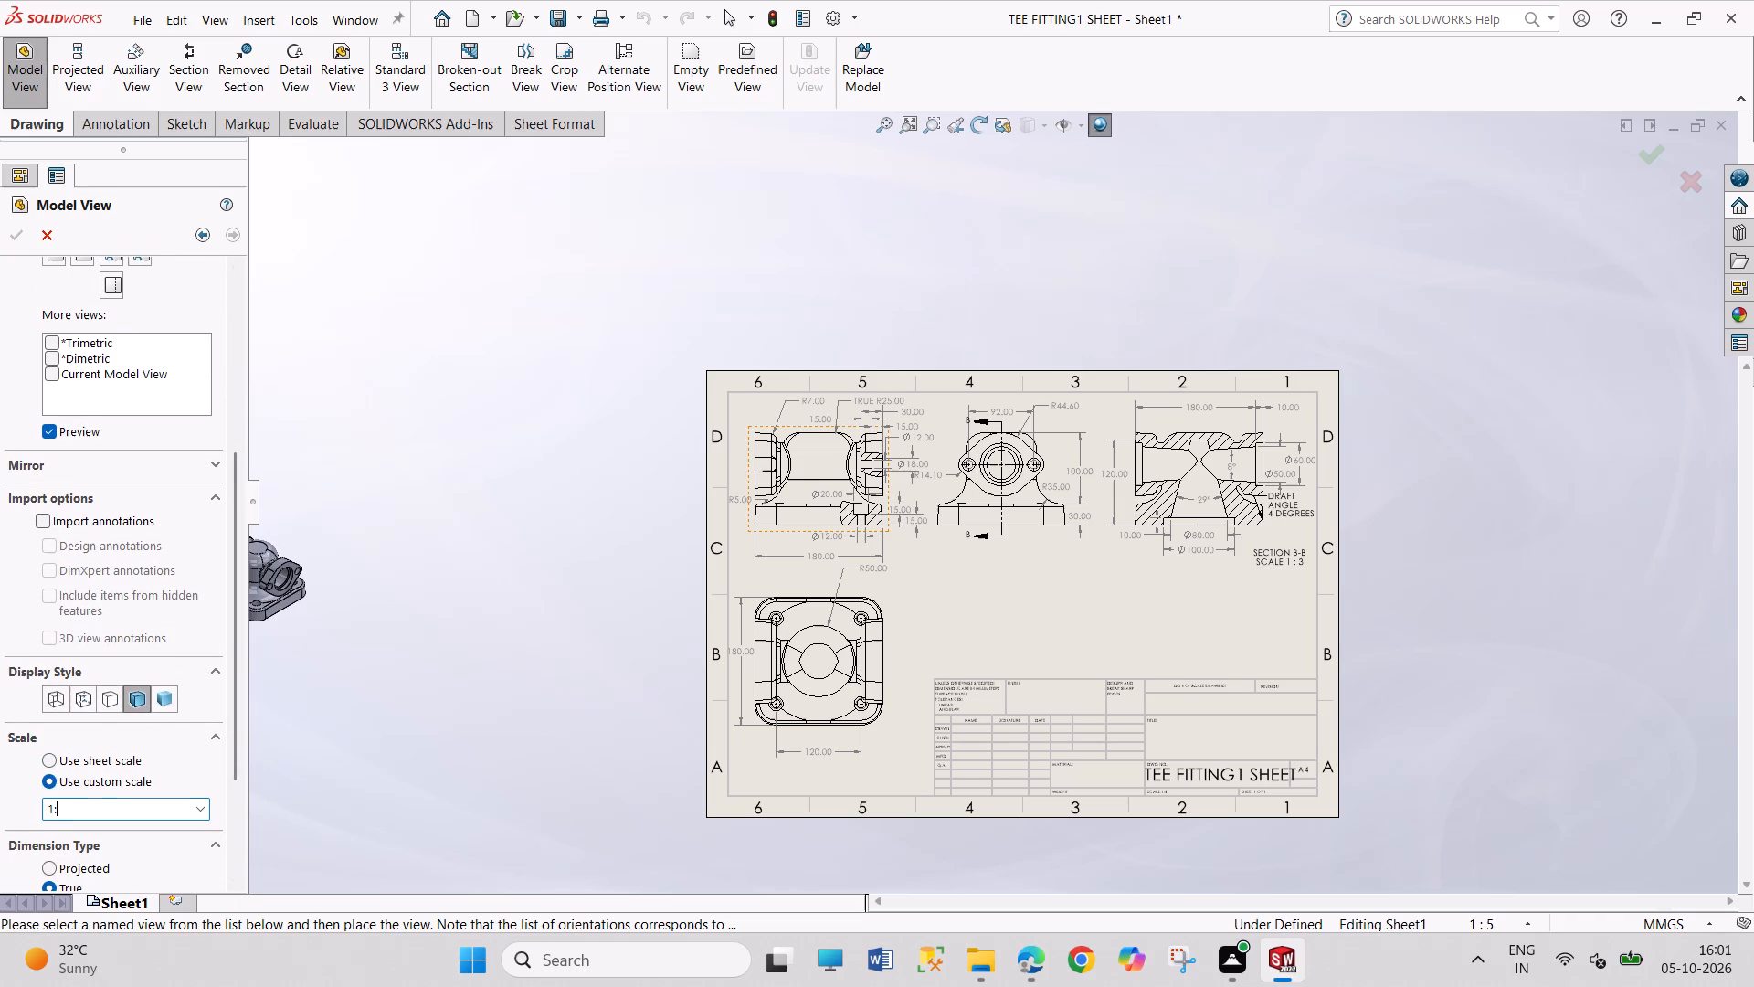
key("4")
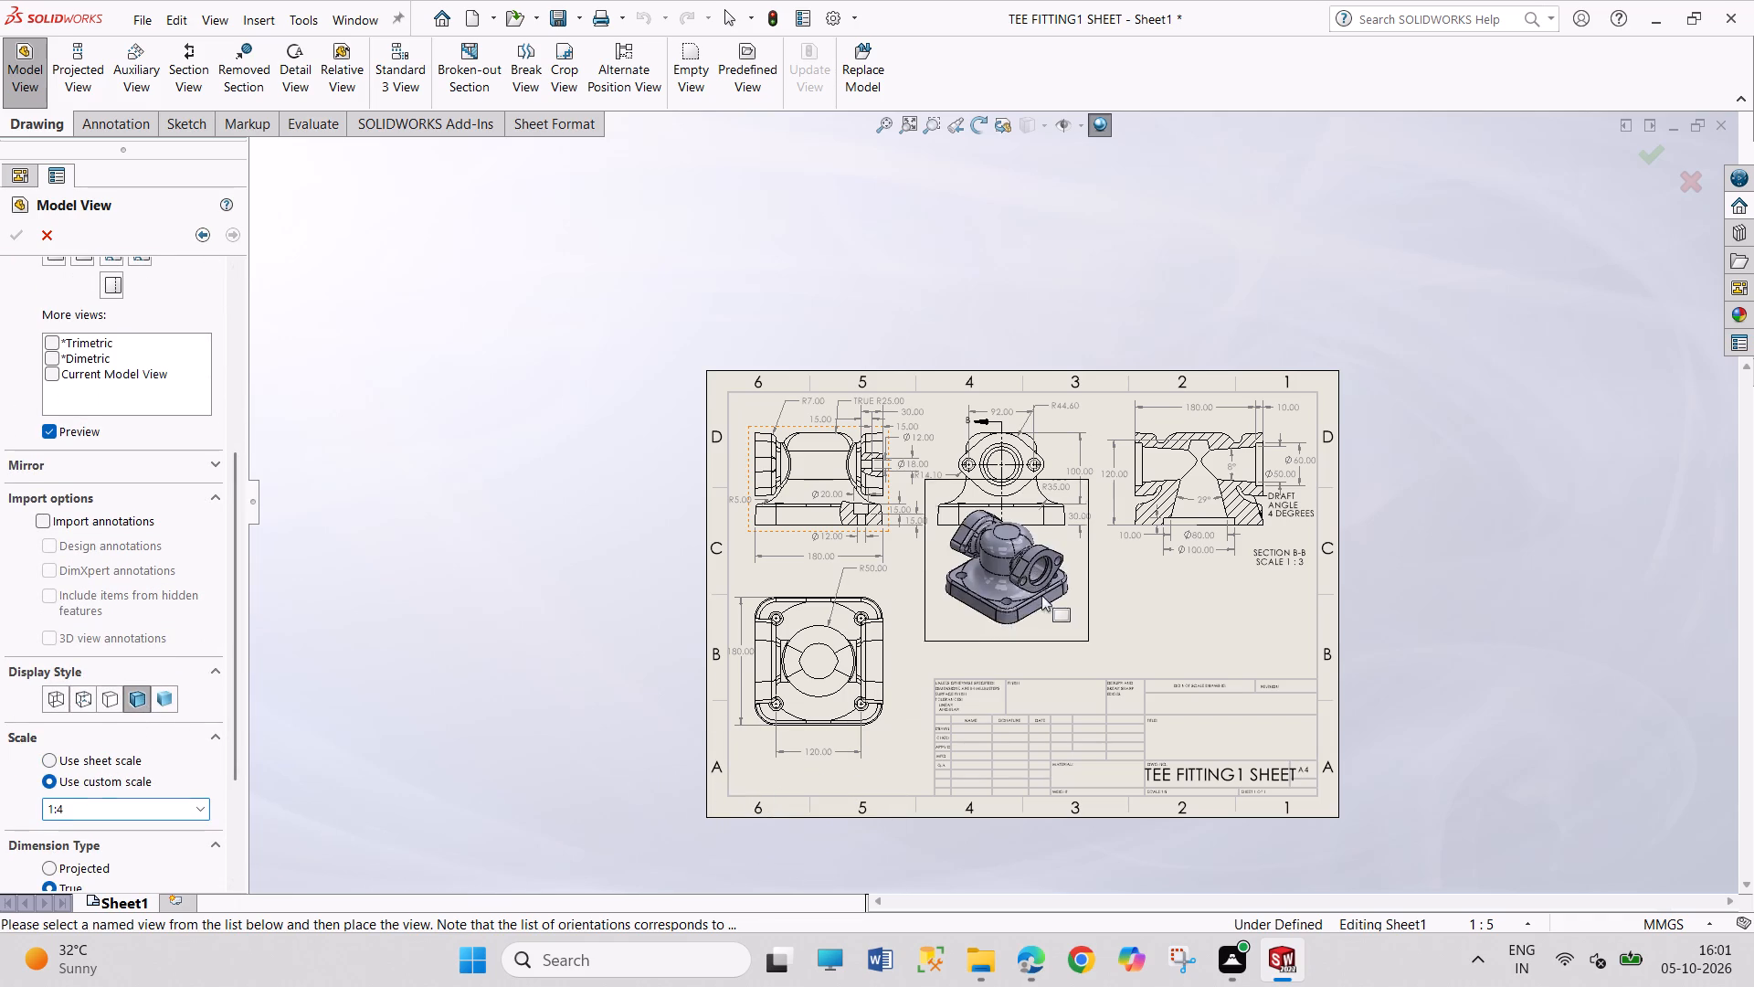
left_click(1051, 603)
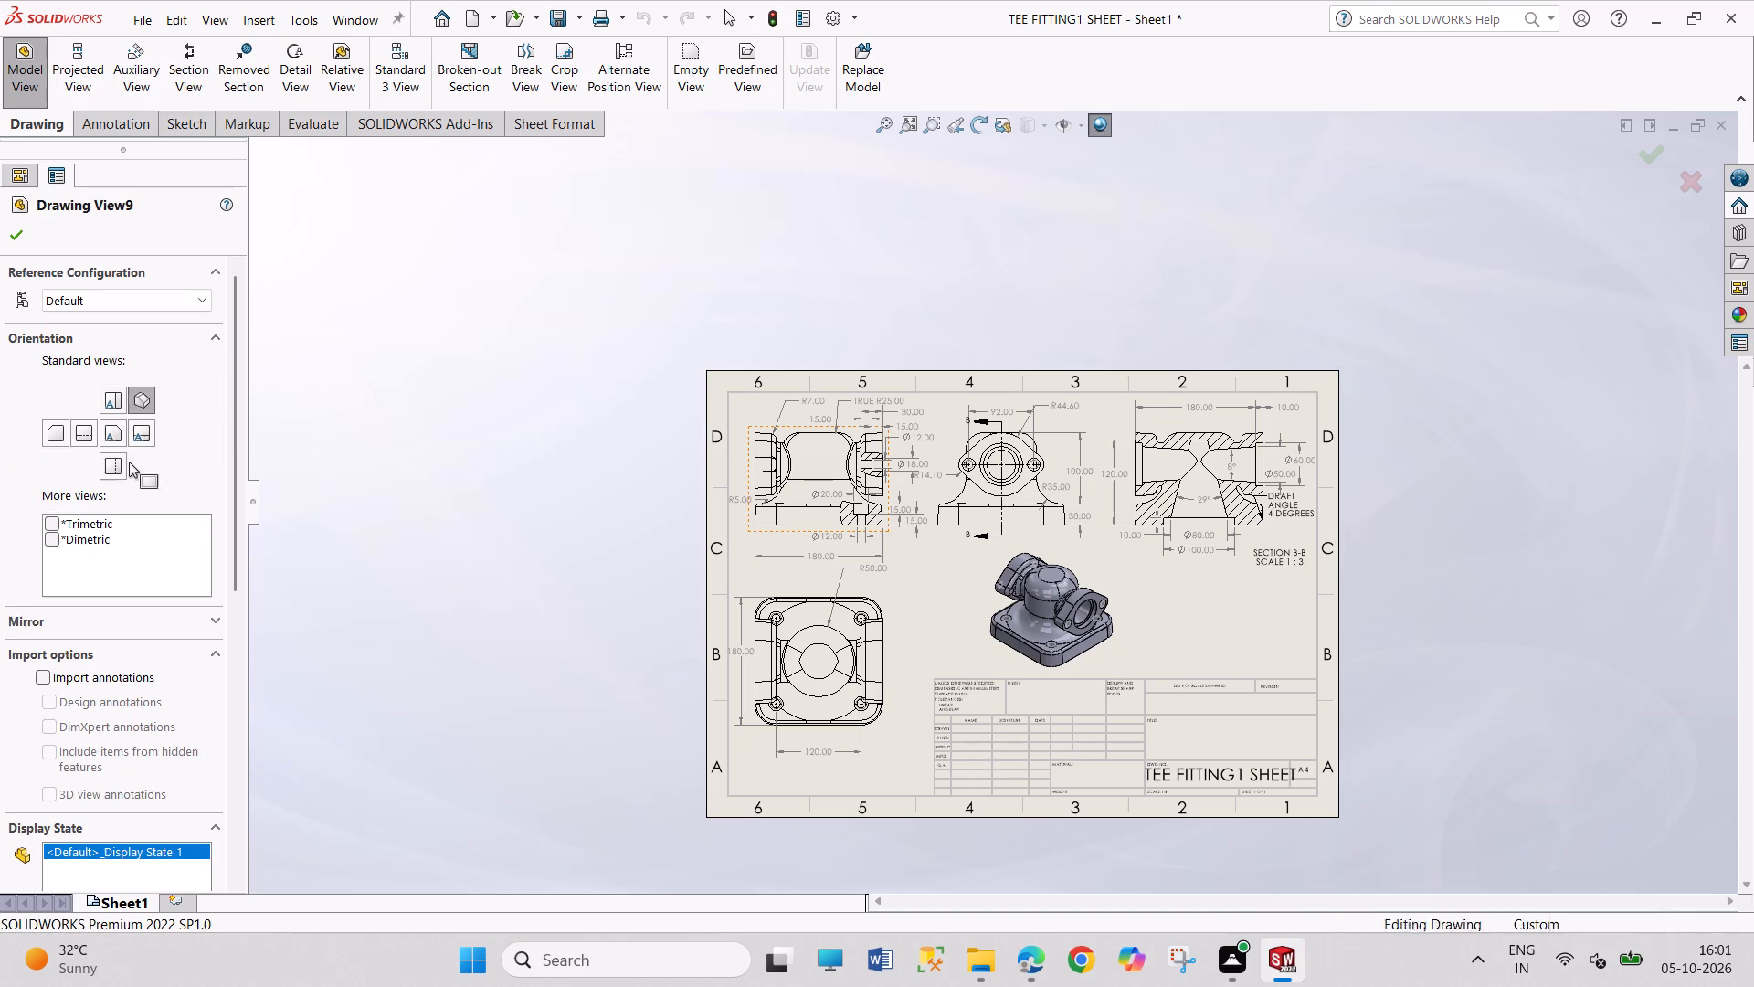
left_click(14, 234)
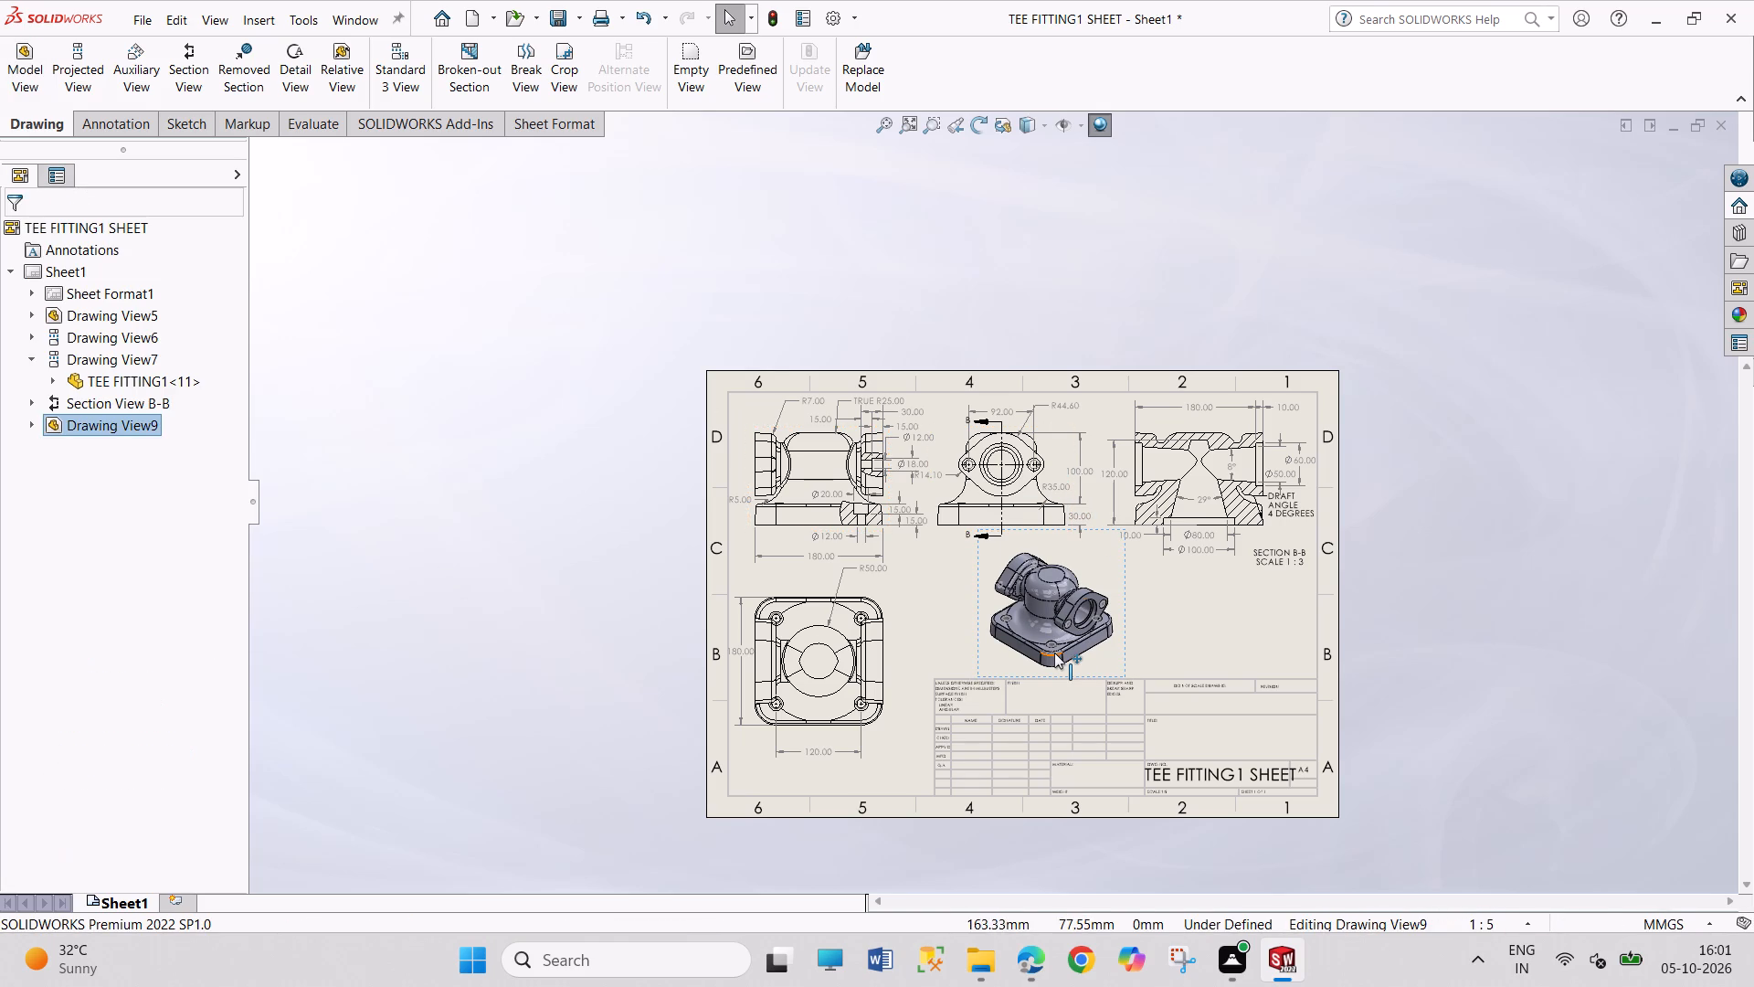
Set the line colour of the front edge on the isometric view's base to bright green.
right_click(1053, 653)
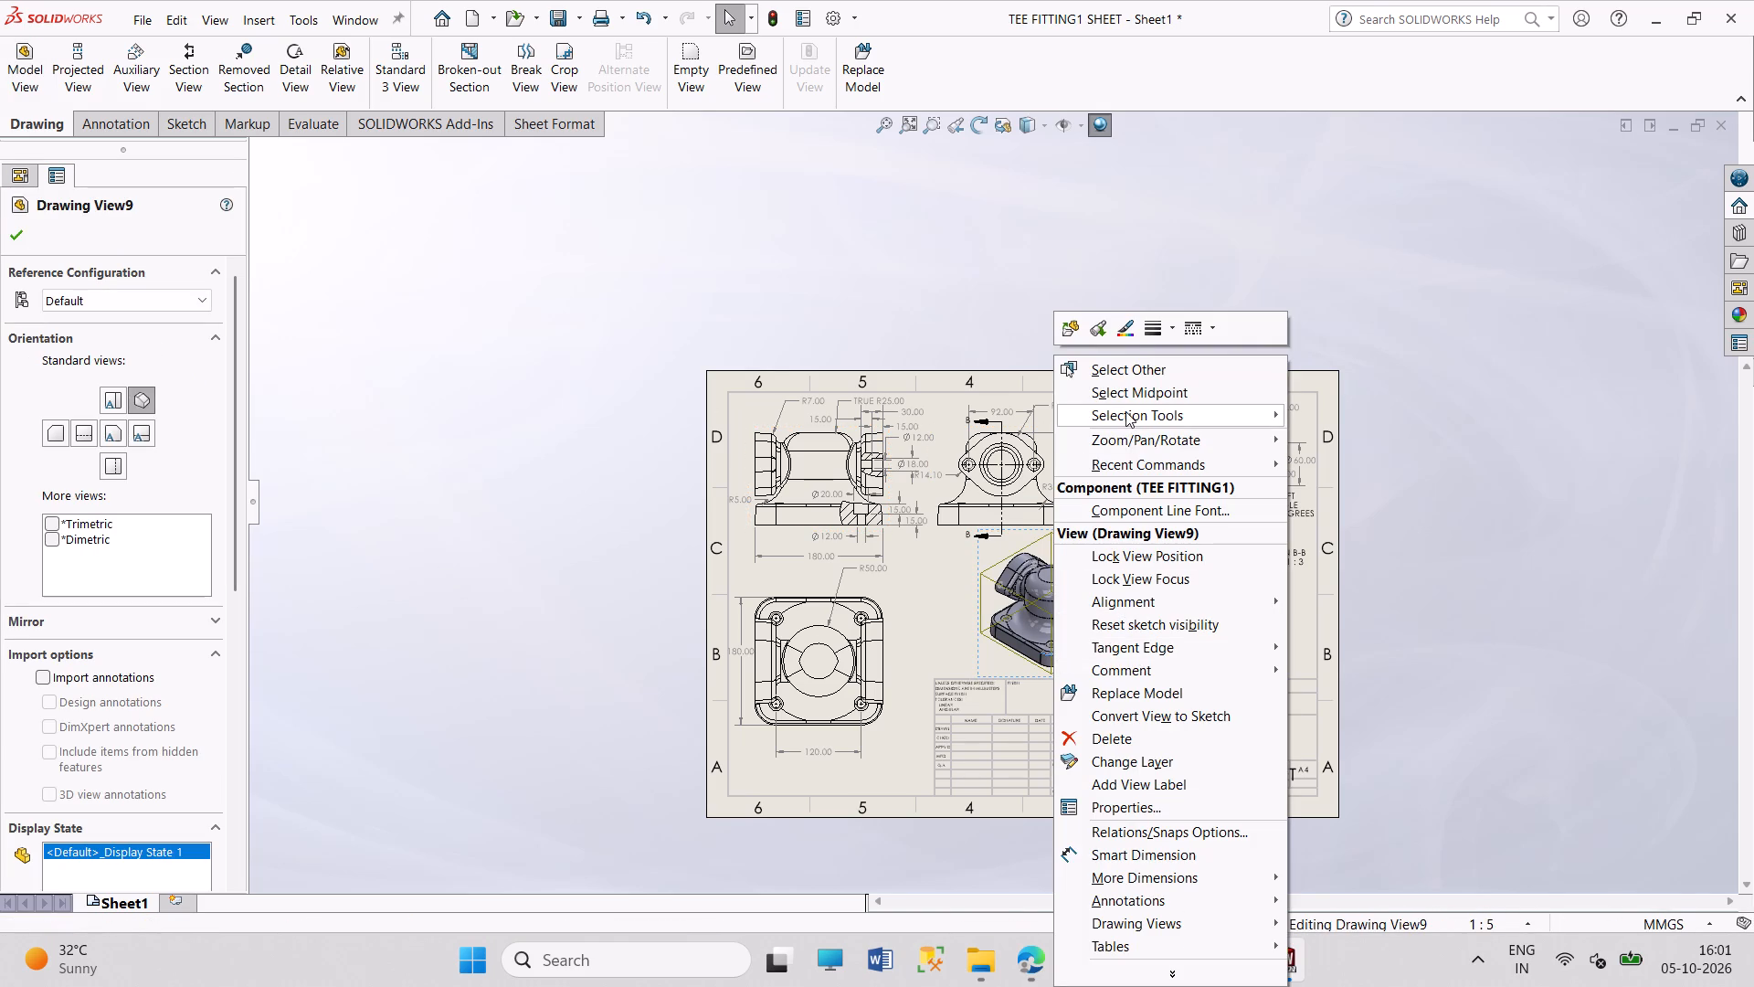
left_click(1125, 338)
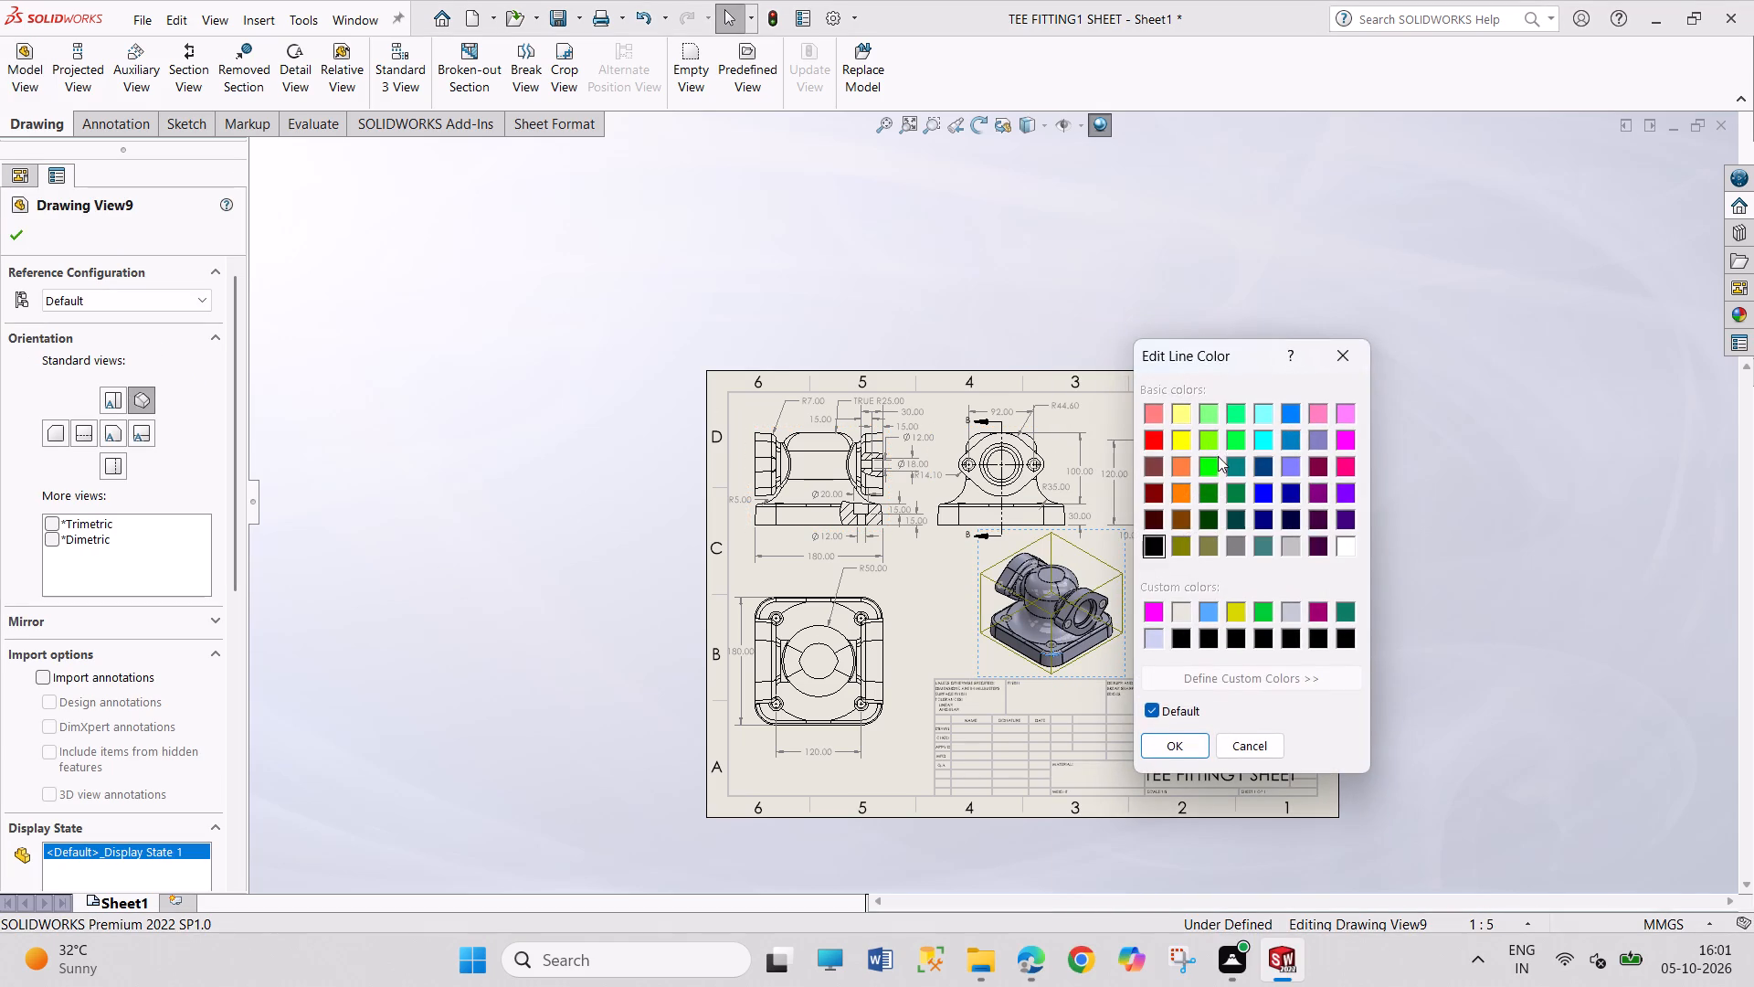
left_click(1218, 462)
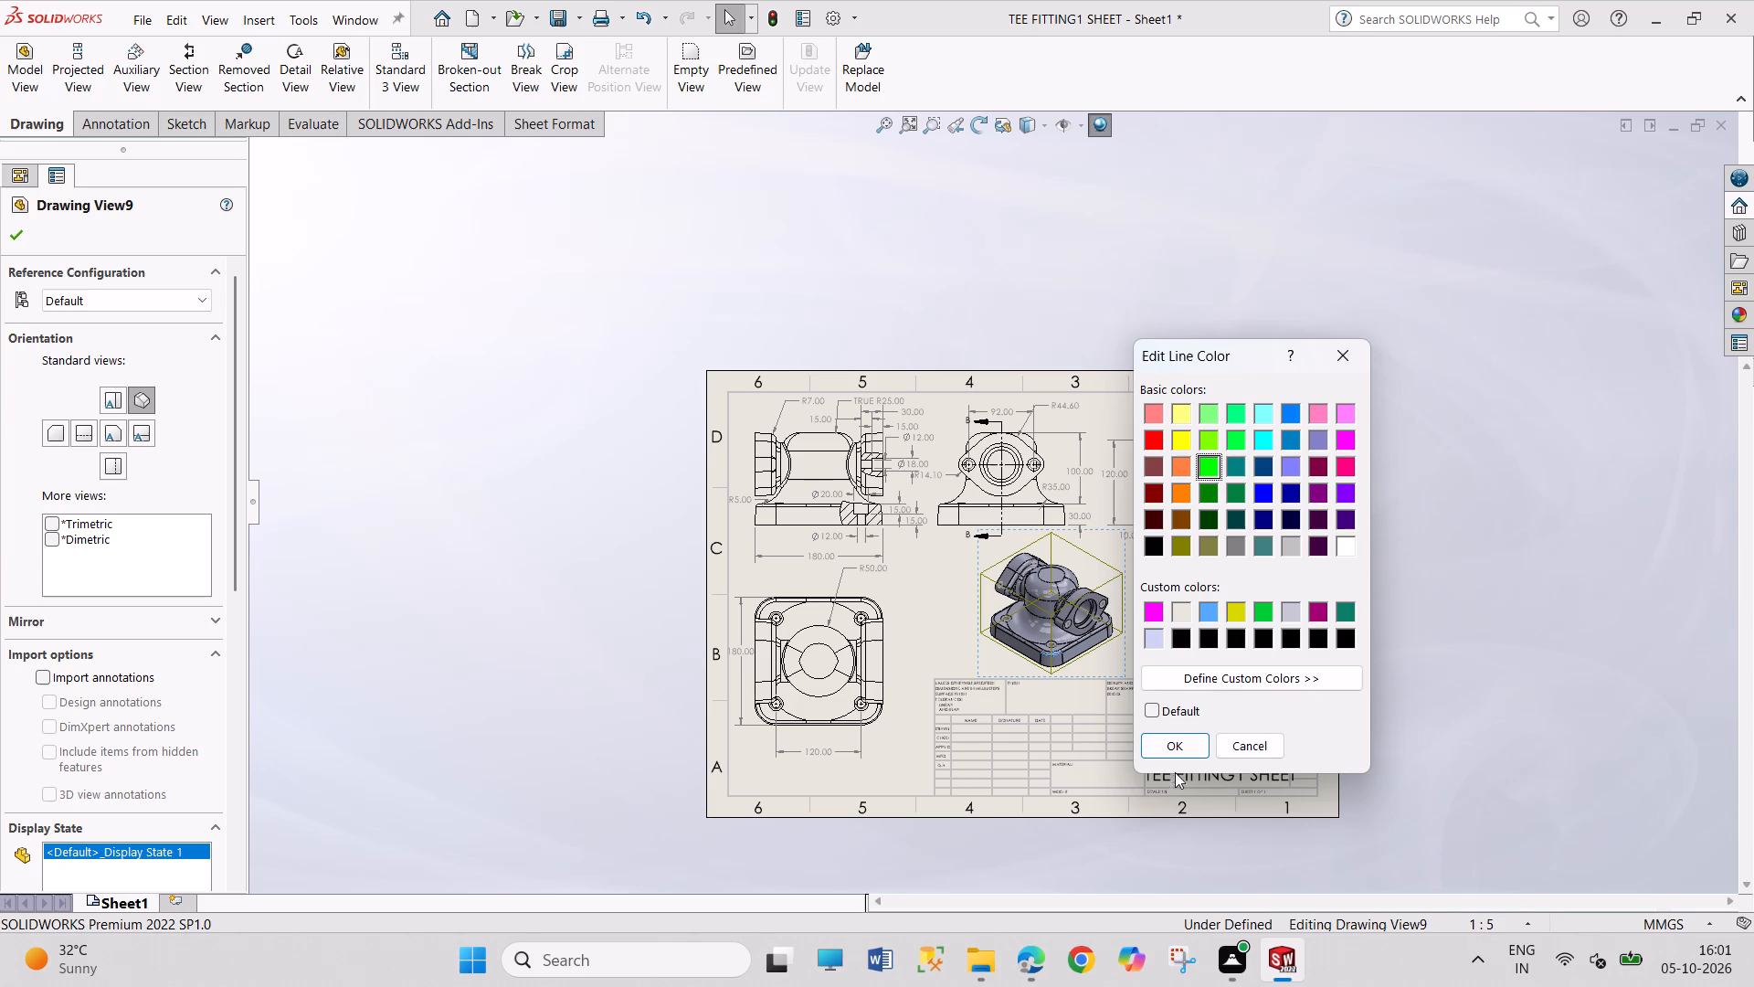
left_click(1188, 745)
left_click_drag(1431, 549, 1472, 669)
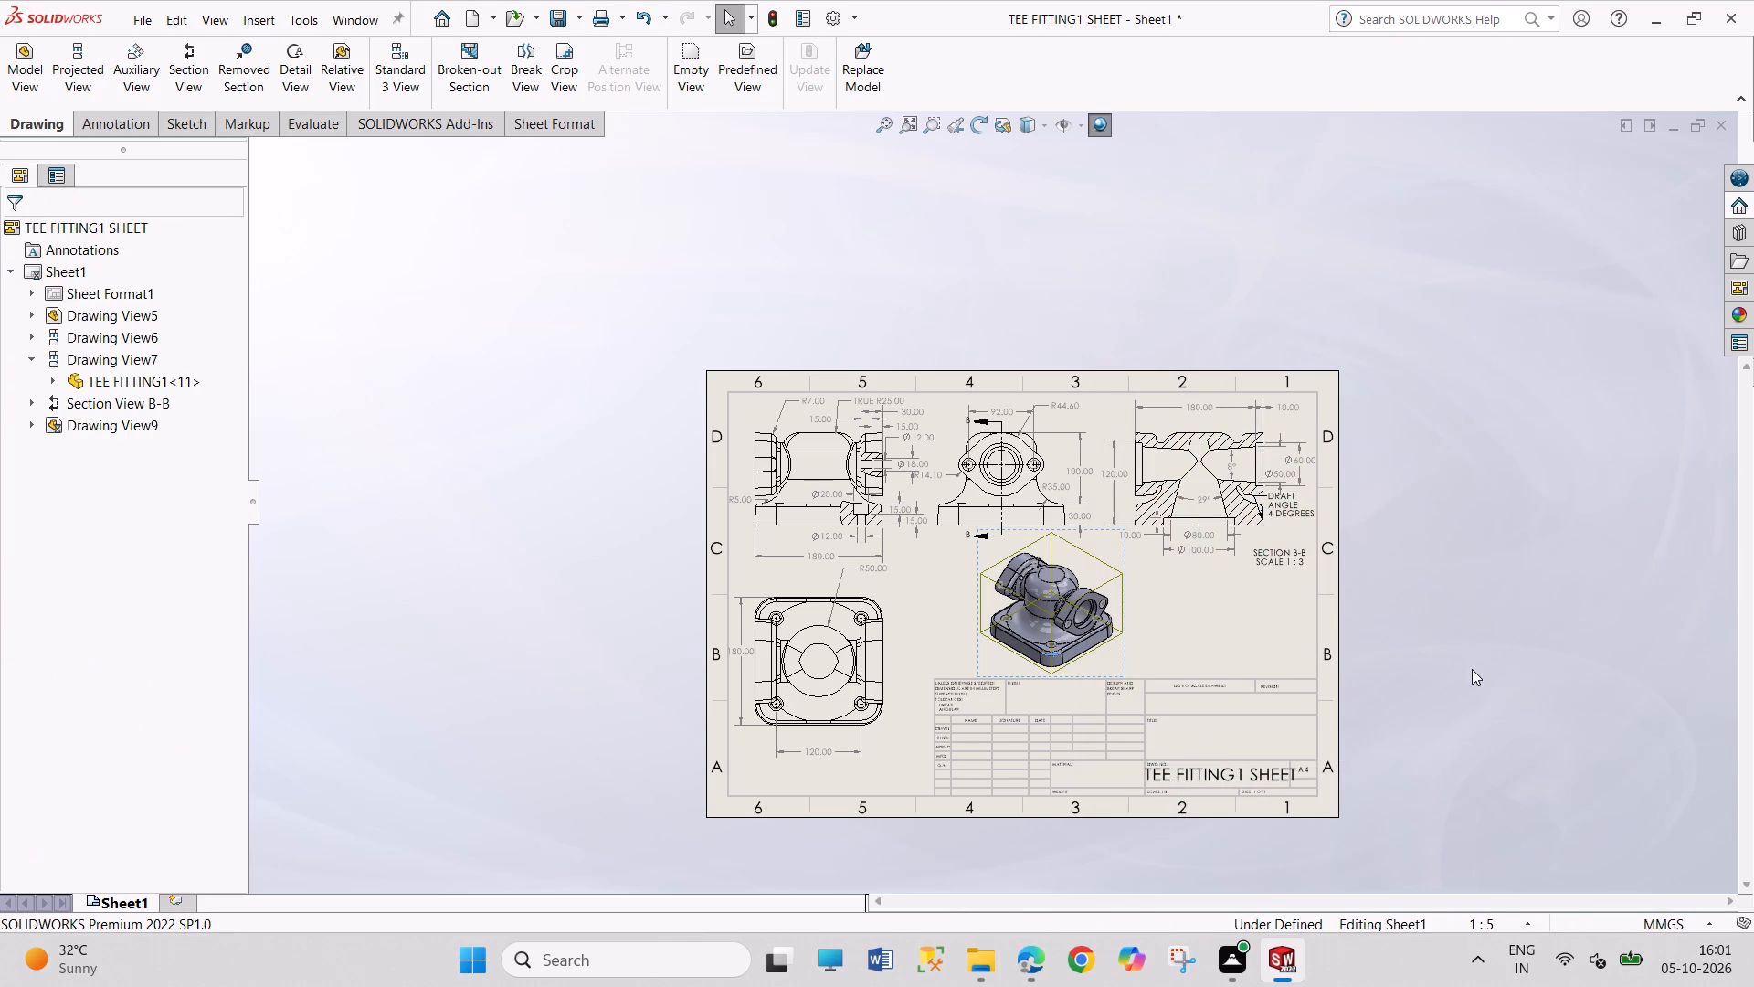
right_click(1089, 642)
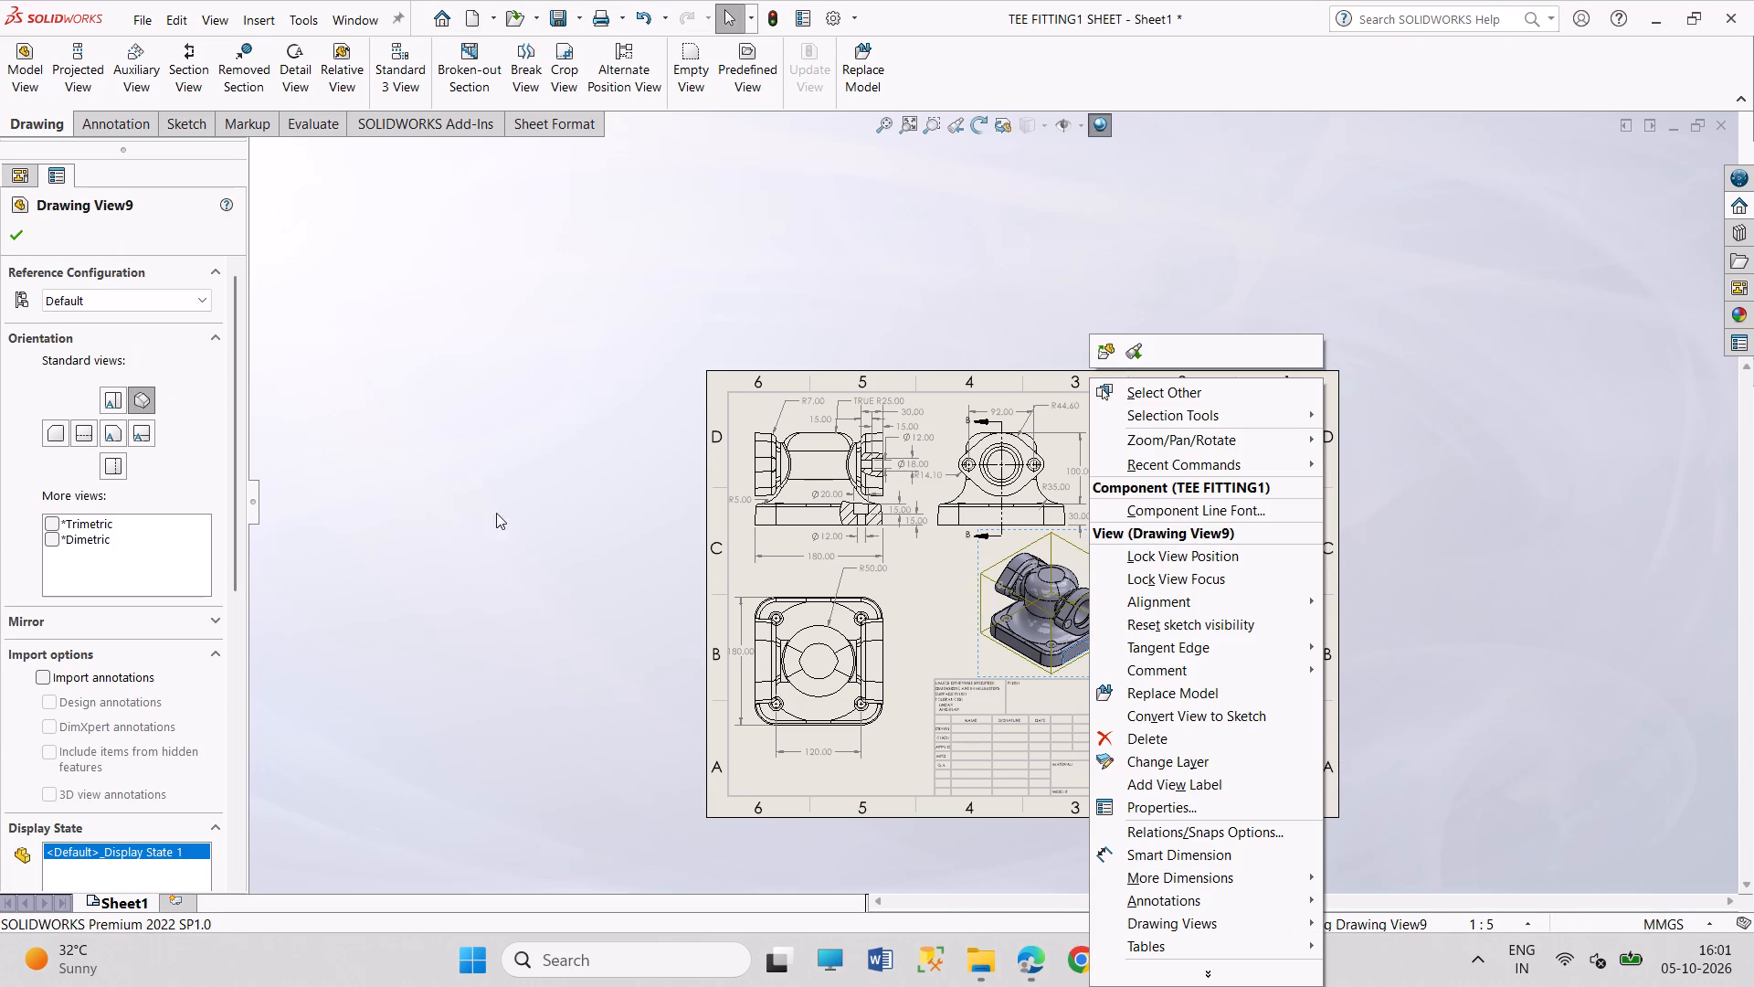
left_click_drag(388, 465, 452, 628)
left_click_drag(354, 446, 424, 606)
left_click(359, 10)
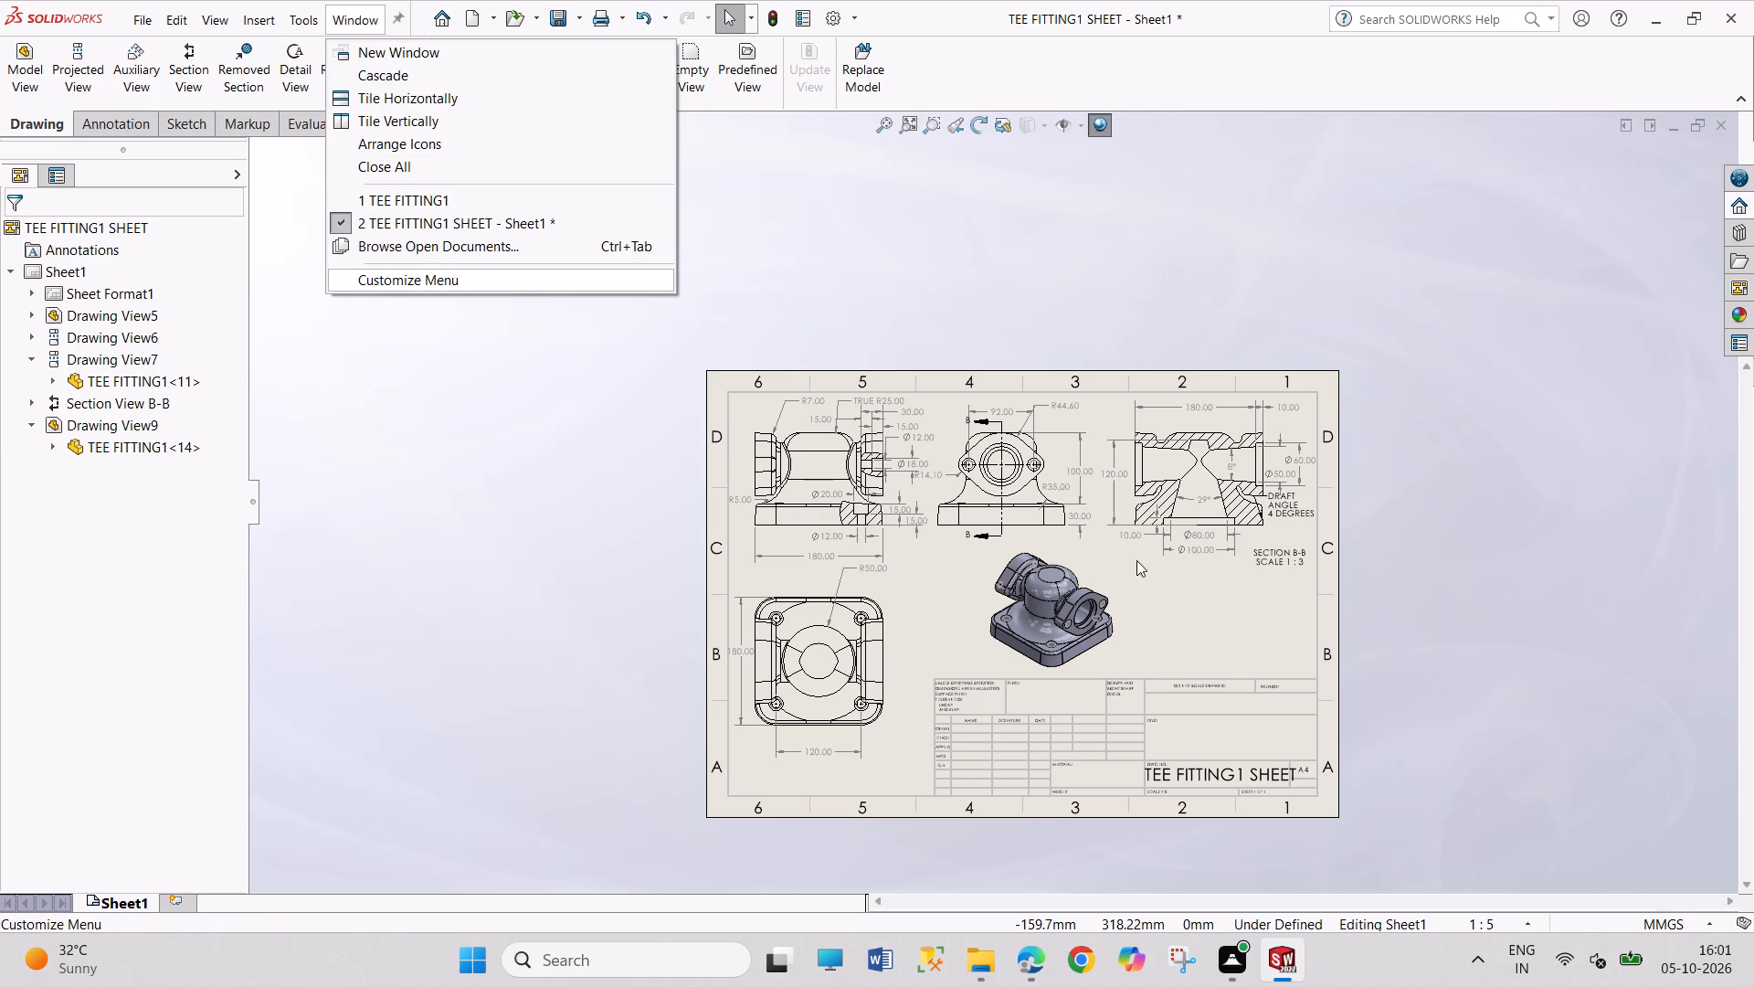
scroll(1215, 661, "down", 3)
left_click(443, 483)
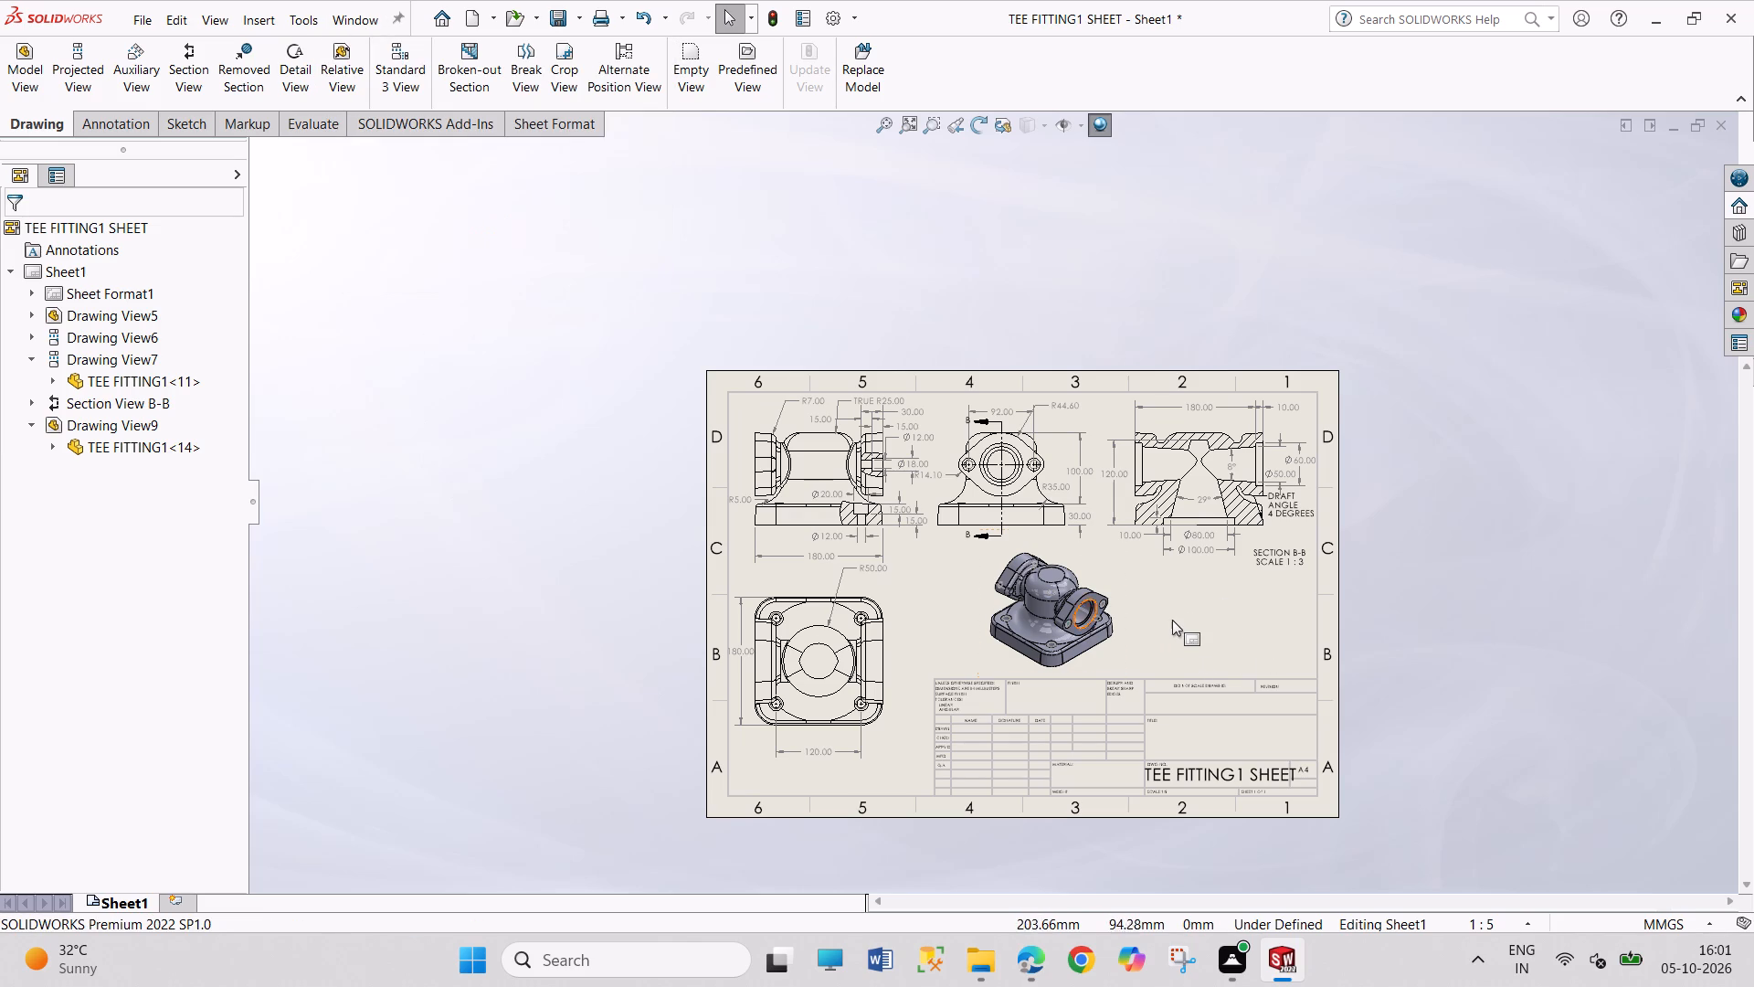
Switch Sheet1 to sheet format editing so the title block text can be changed.
scroll(1172, 620, "down", 3)
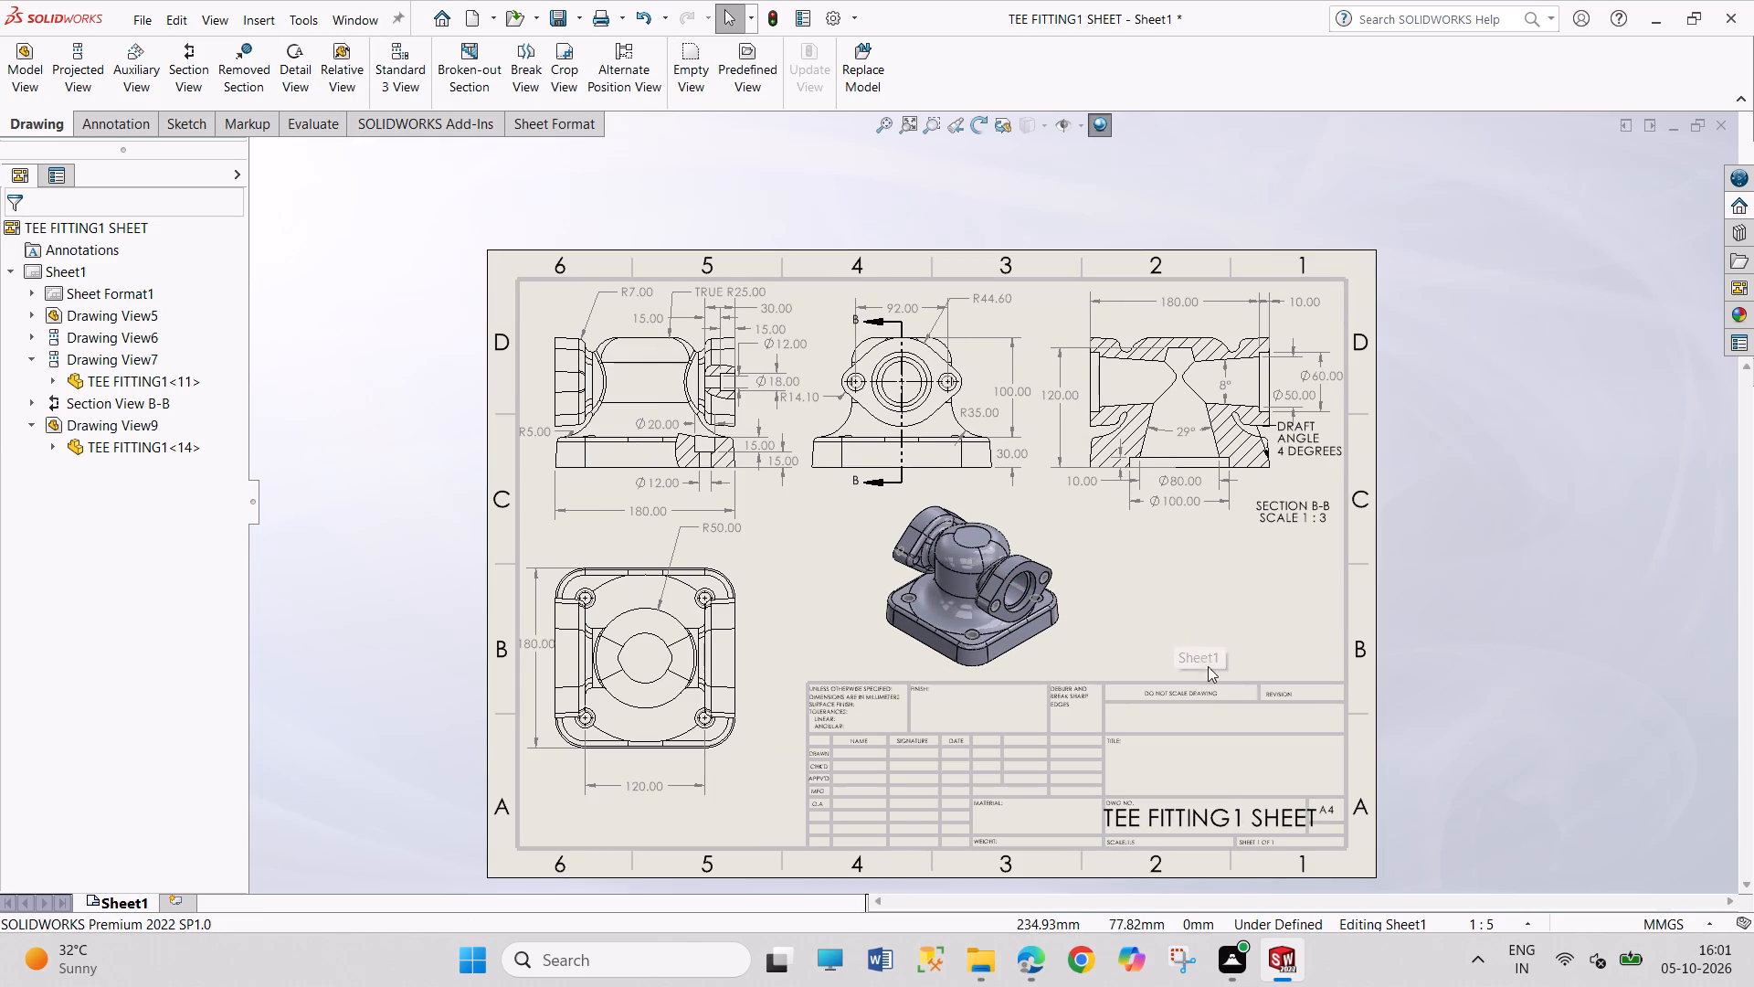
right_click(1158, 806)
left_click(1144, 822)
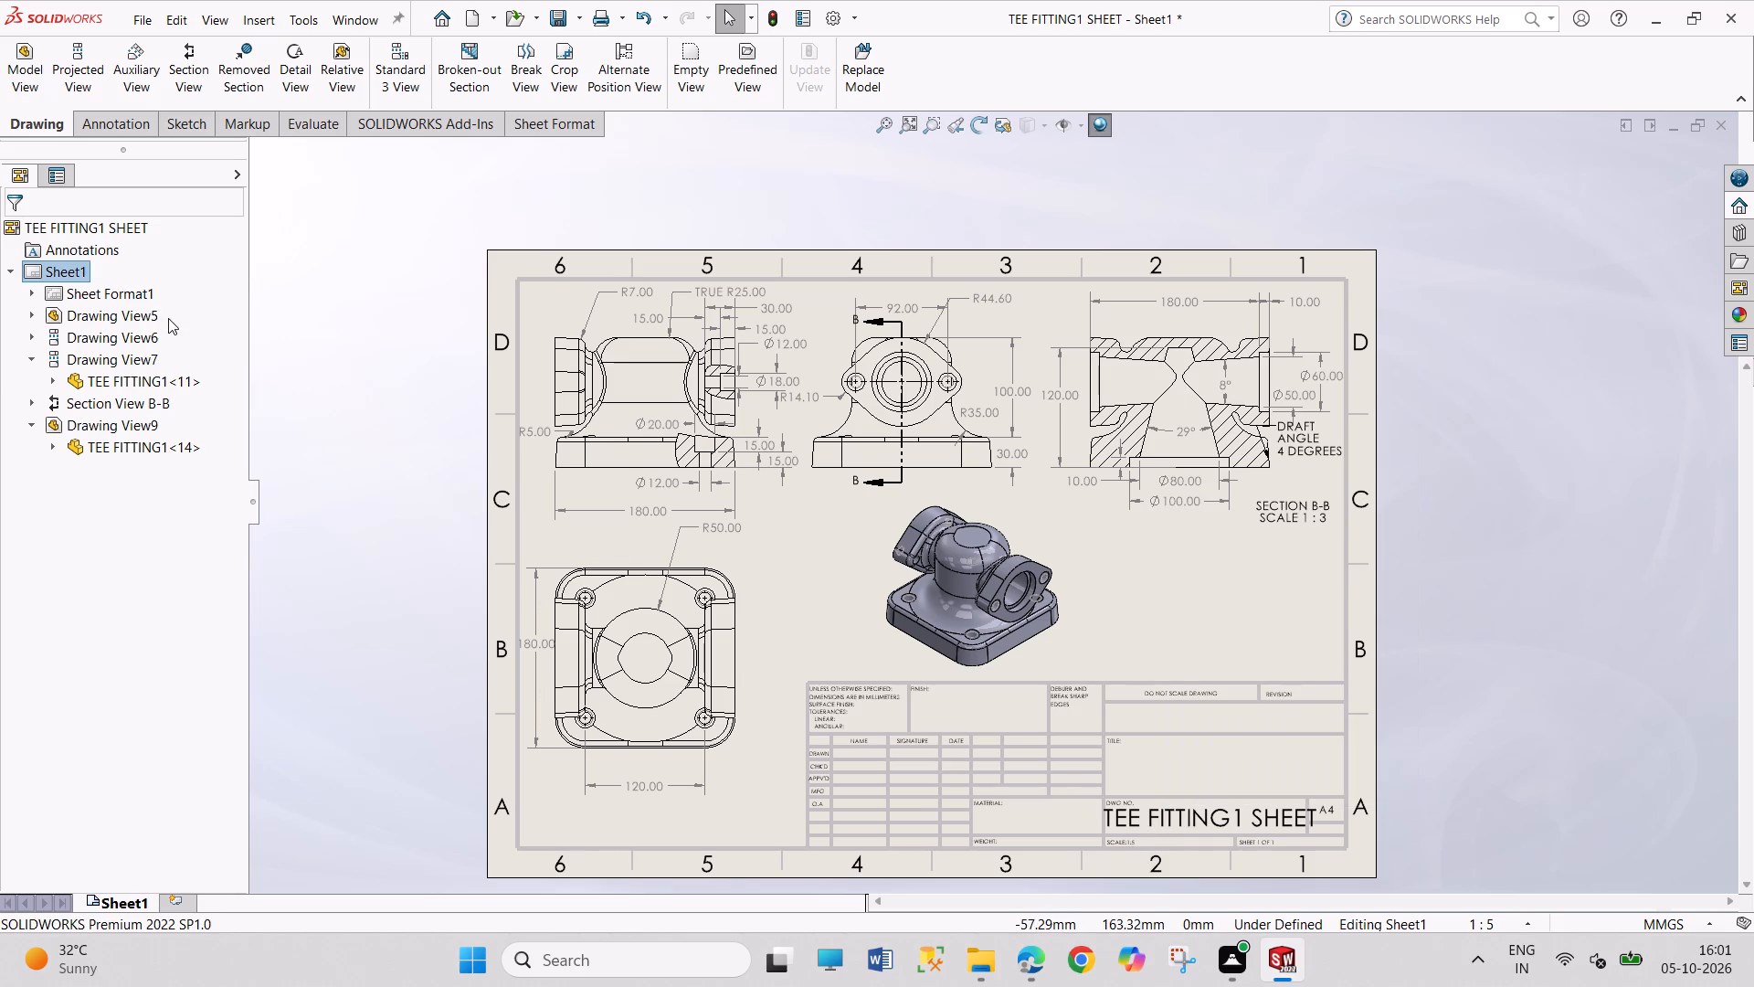
right_click(58, 269)
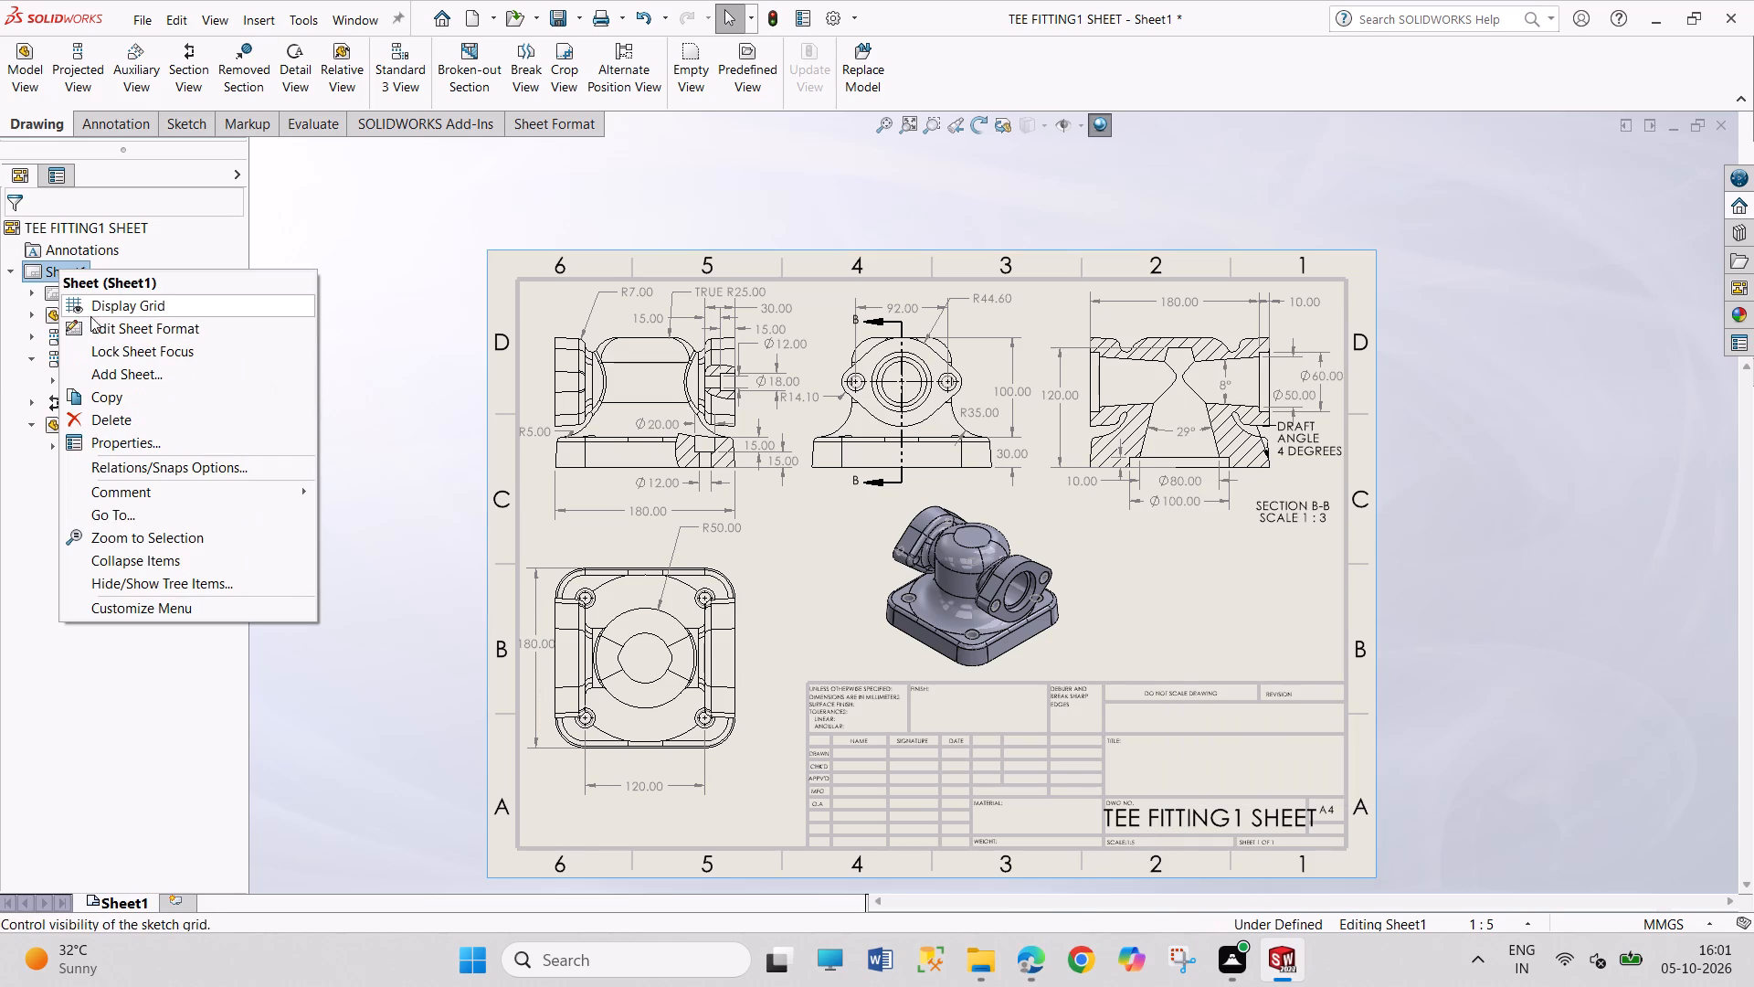
left_click(96, 329)
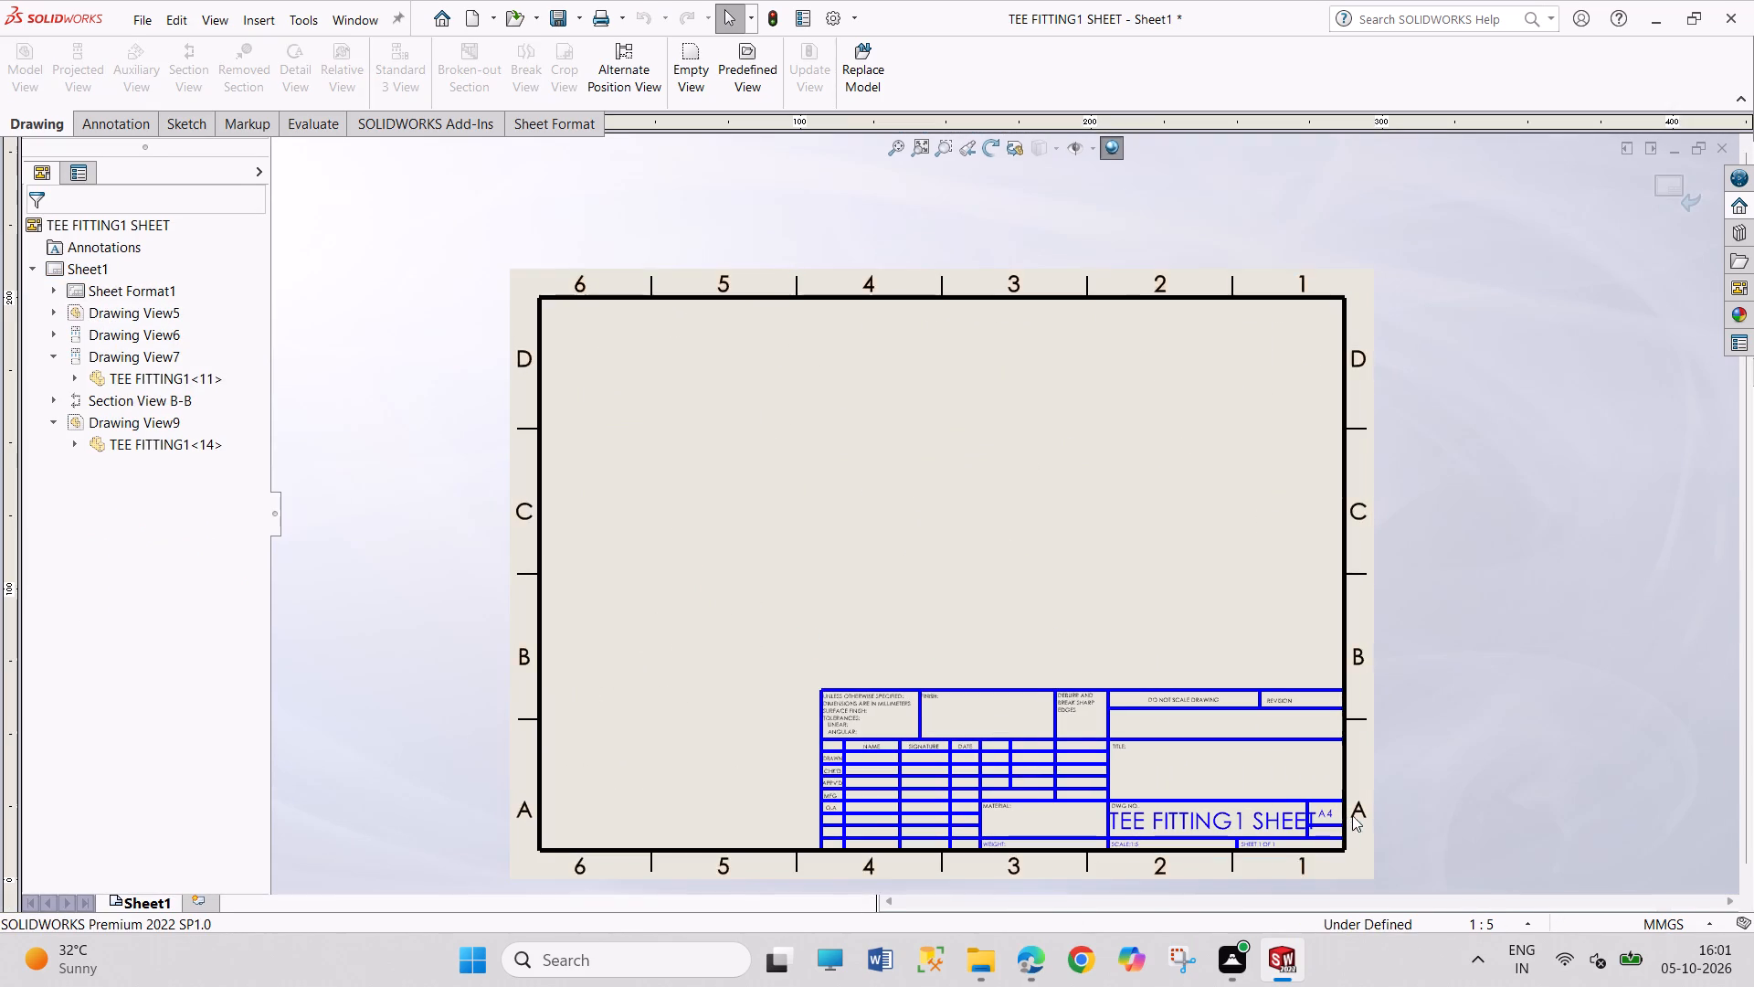
Set the TEE FITTING1 SHEET drawing number text in the title block to font size 20 so it fits its cell.
scroll(1352, 815, "down", 3)
scroll(1203, 780, "down", 3)
double_click(1018, 721)
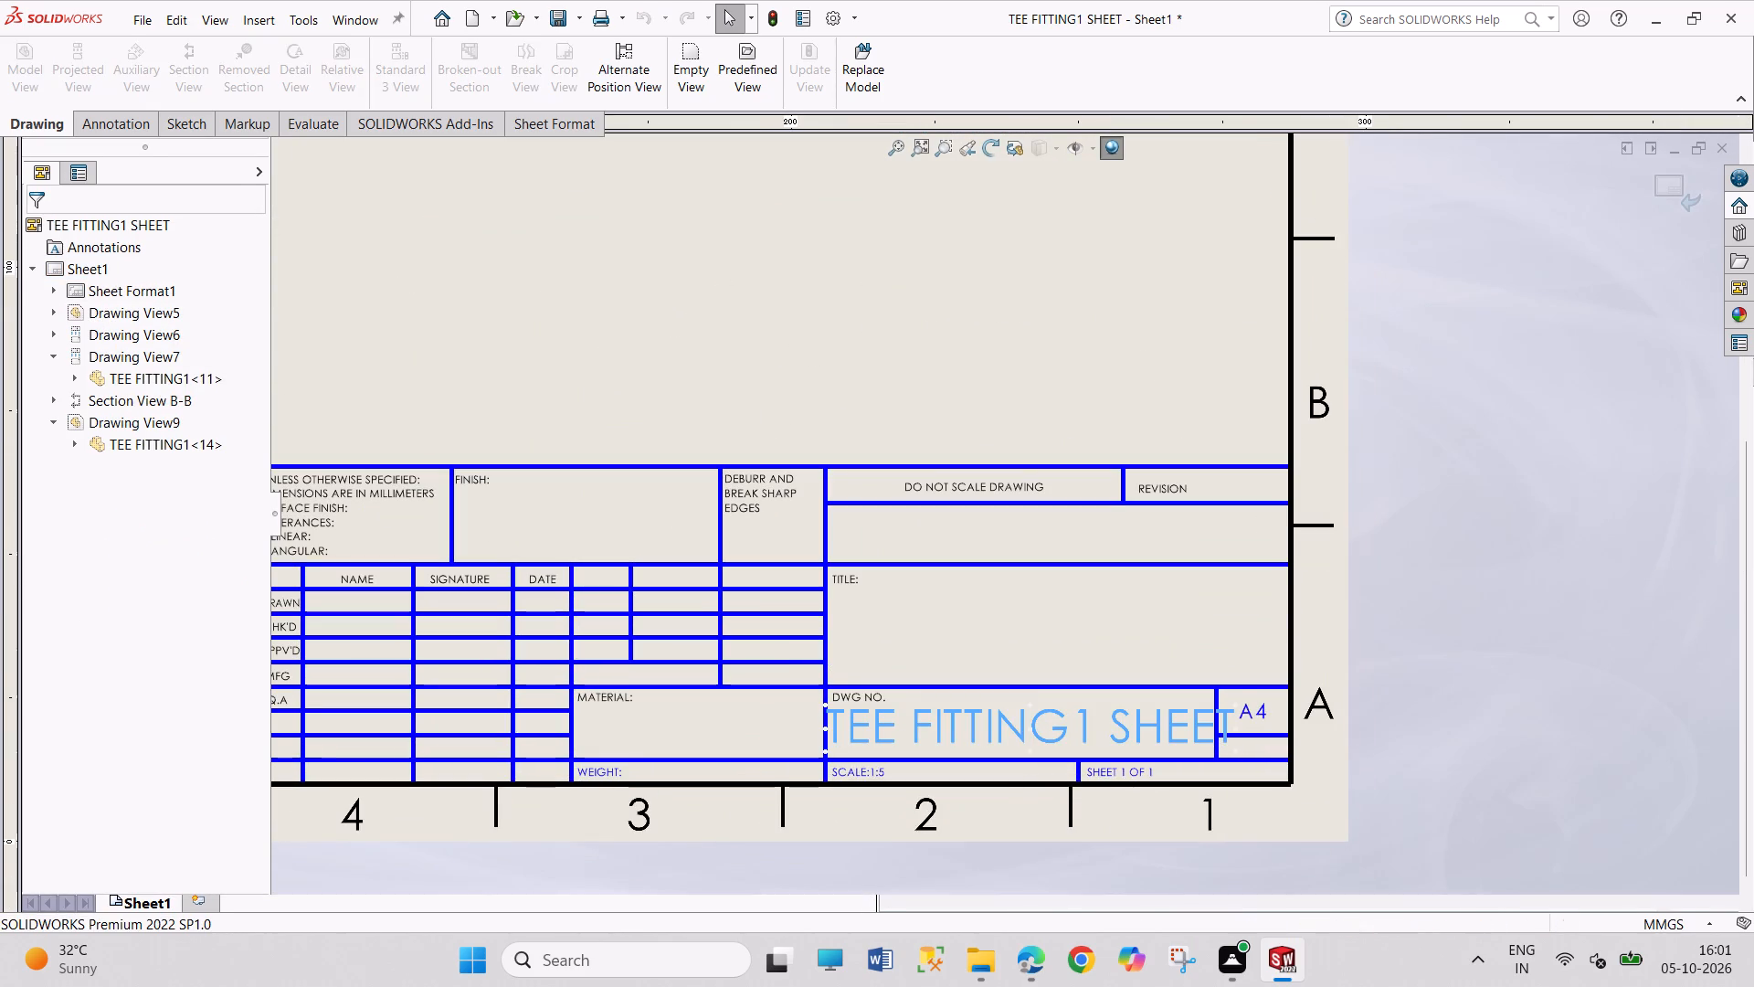
left_click(1159, 731)
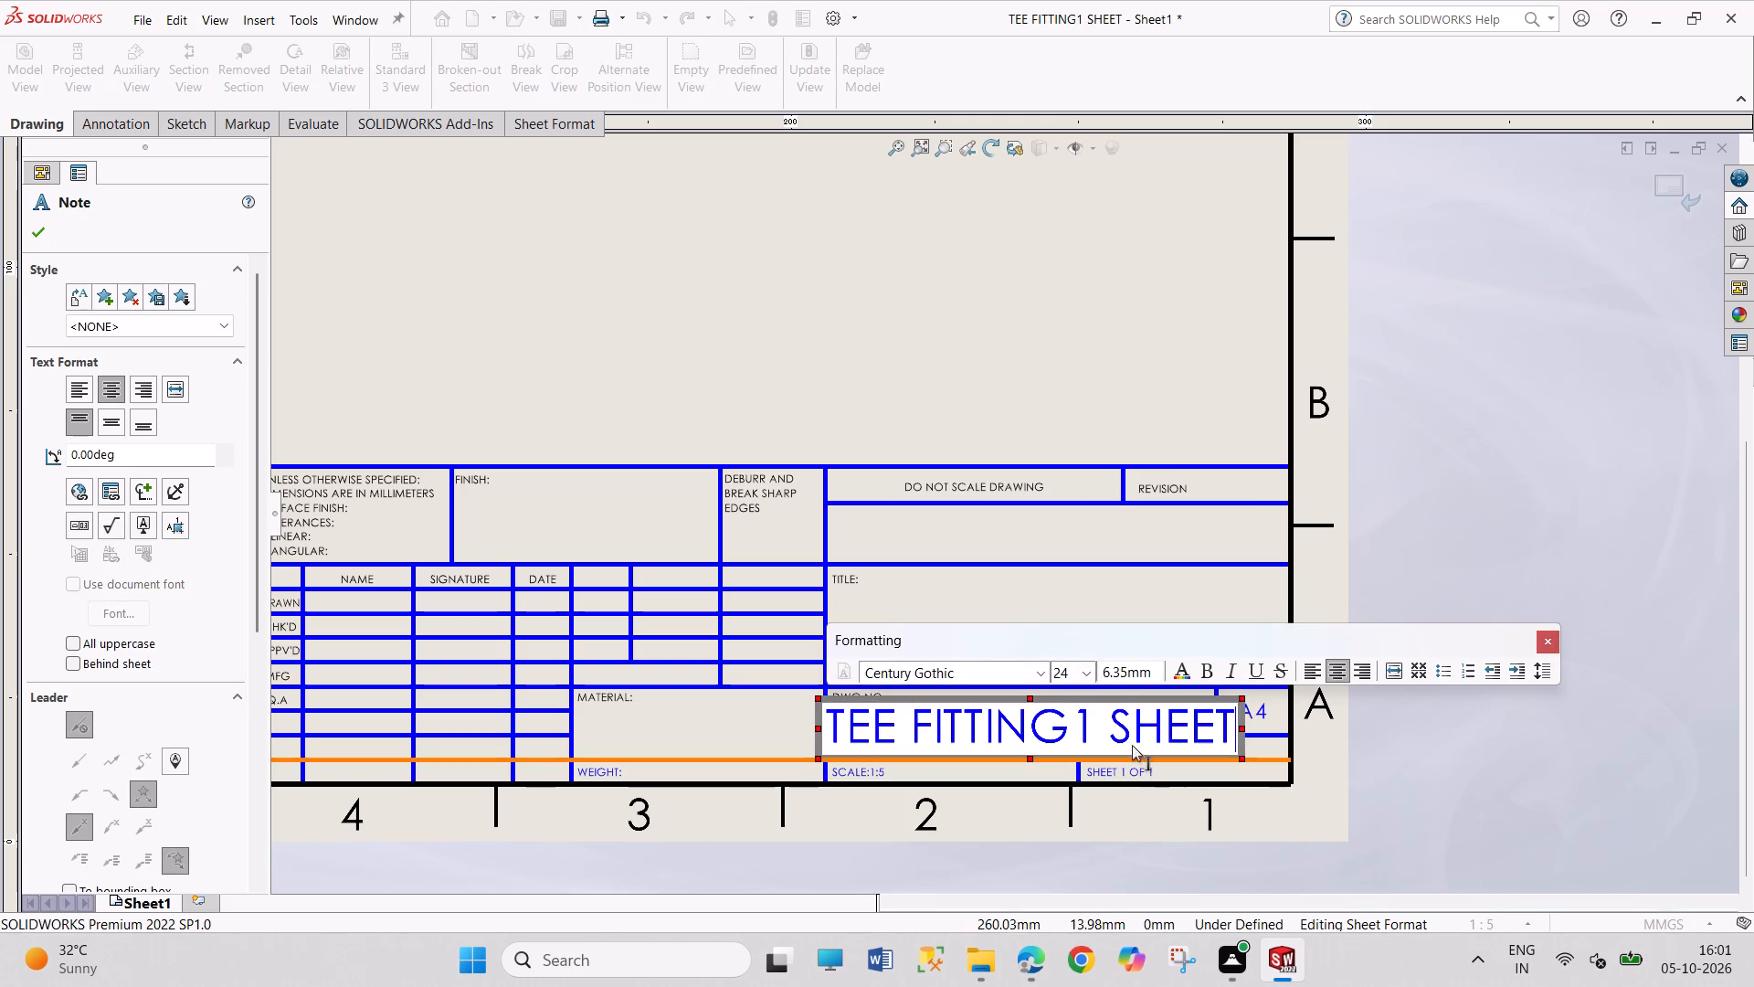
double_click(1133, 729)
left_click(1086, 671)
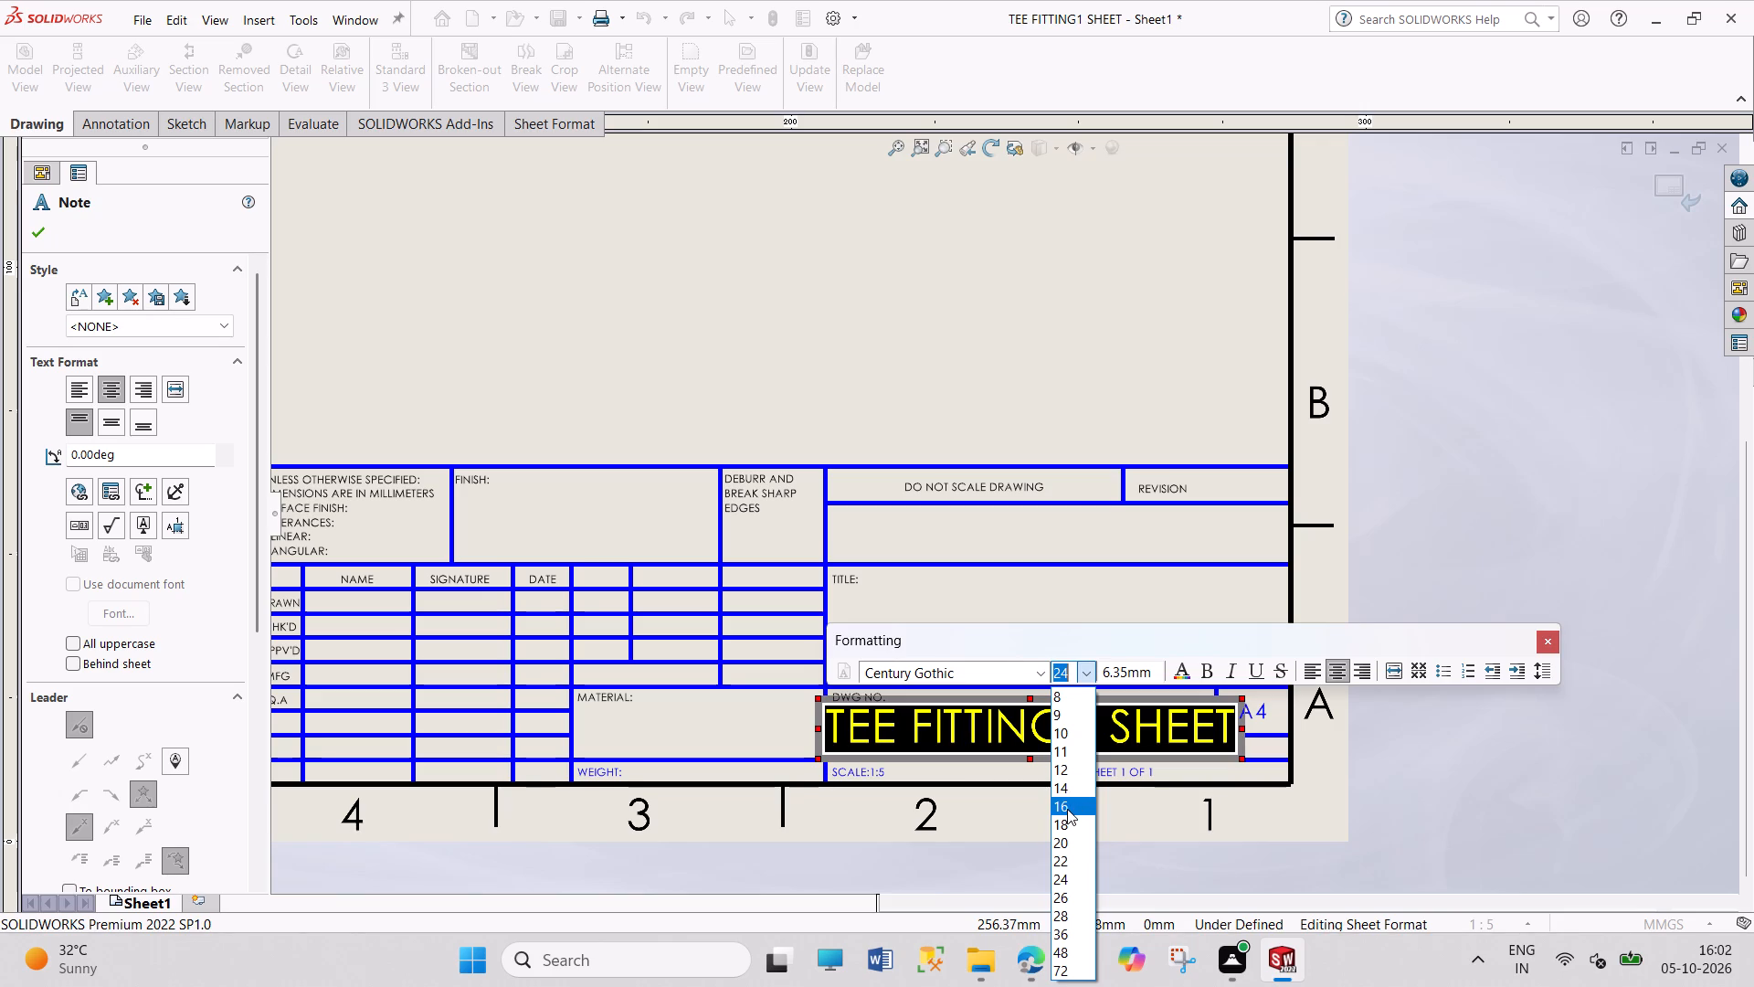
left_click(1067, 822)
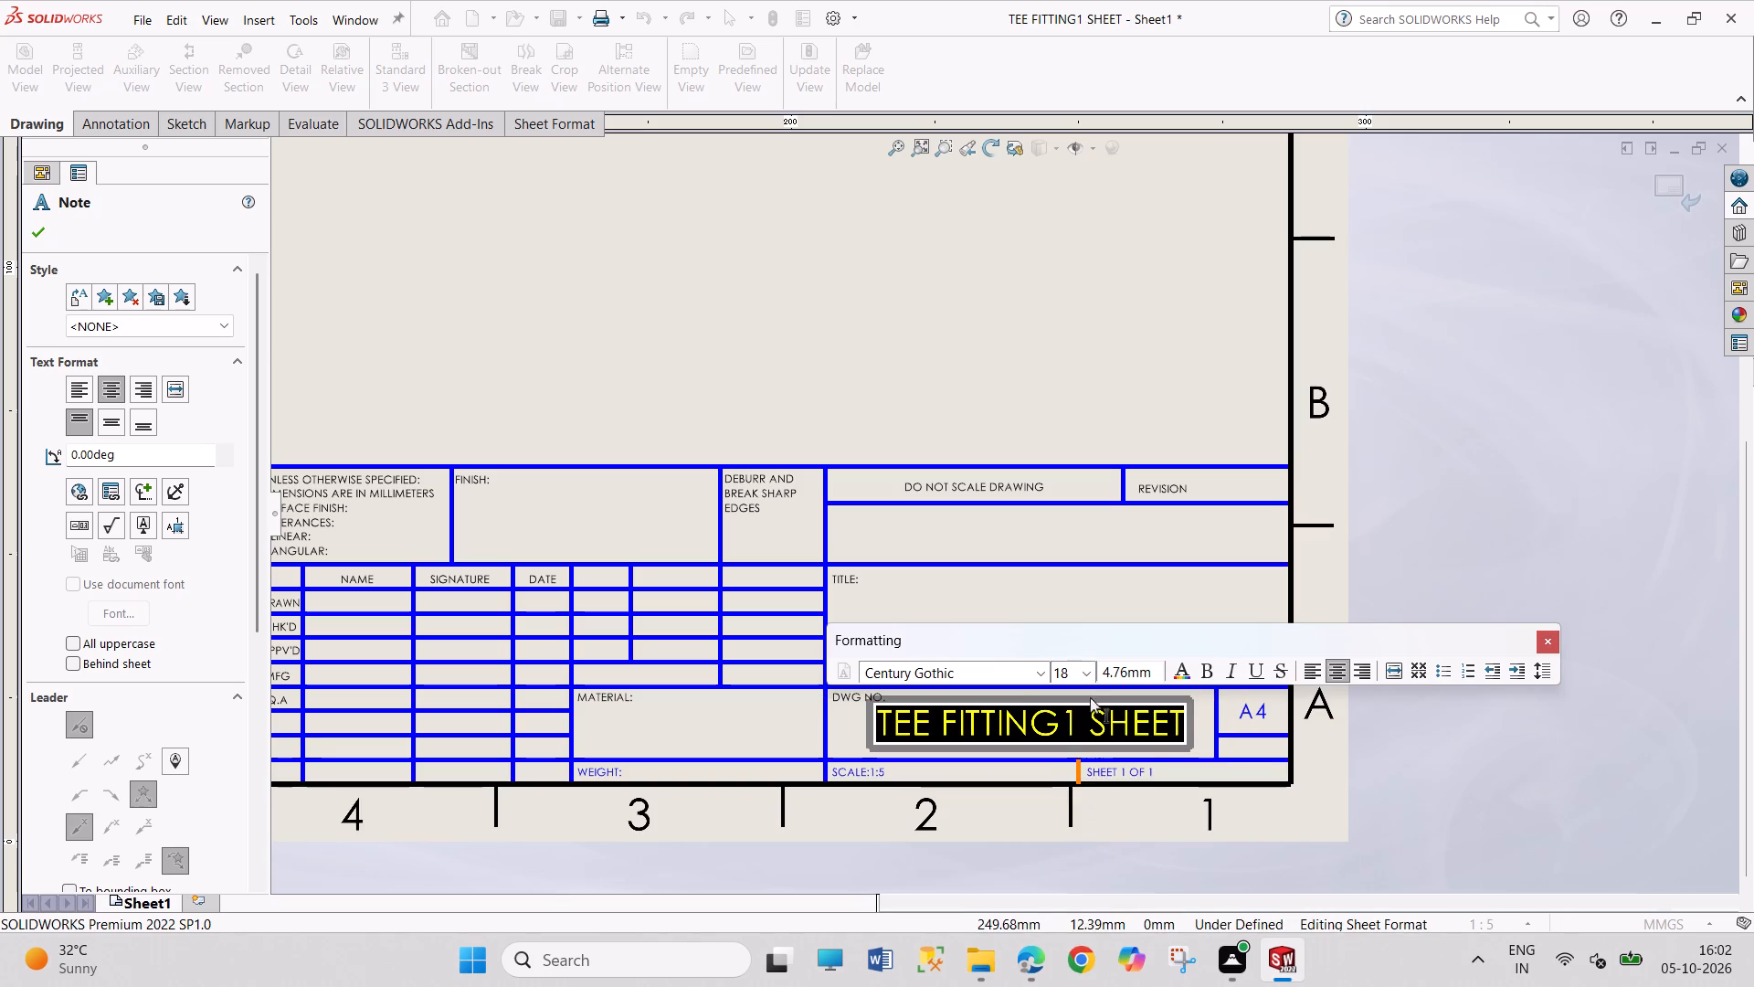
left_click(1093, 678)
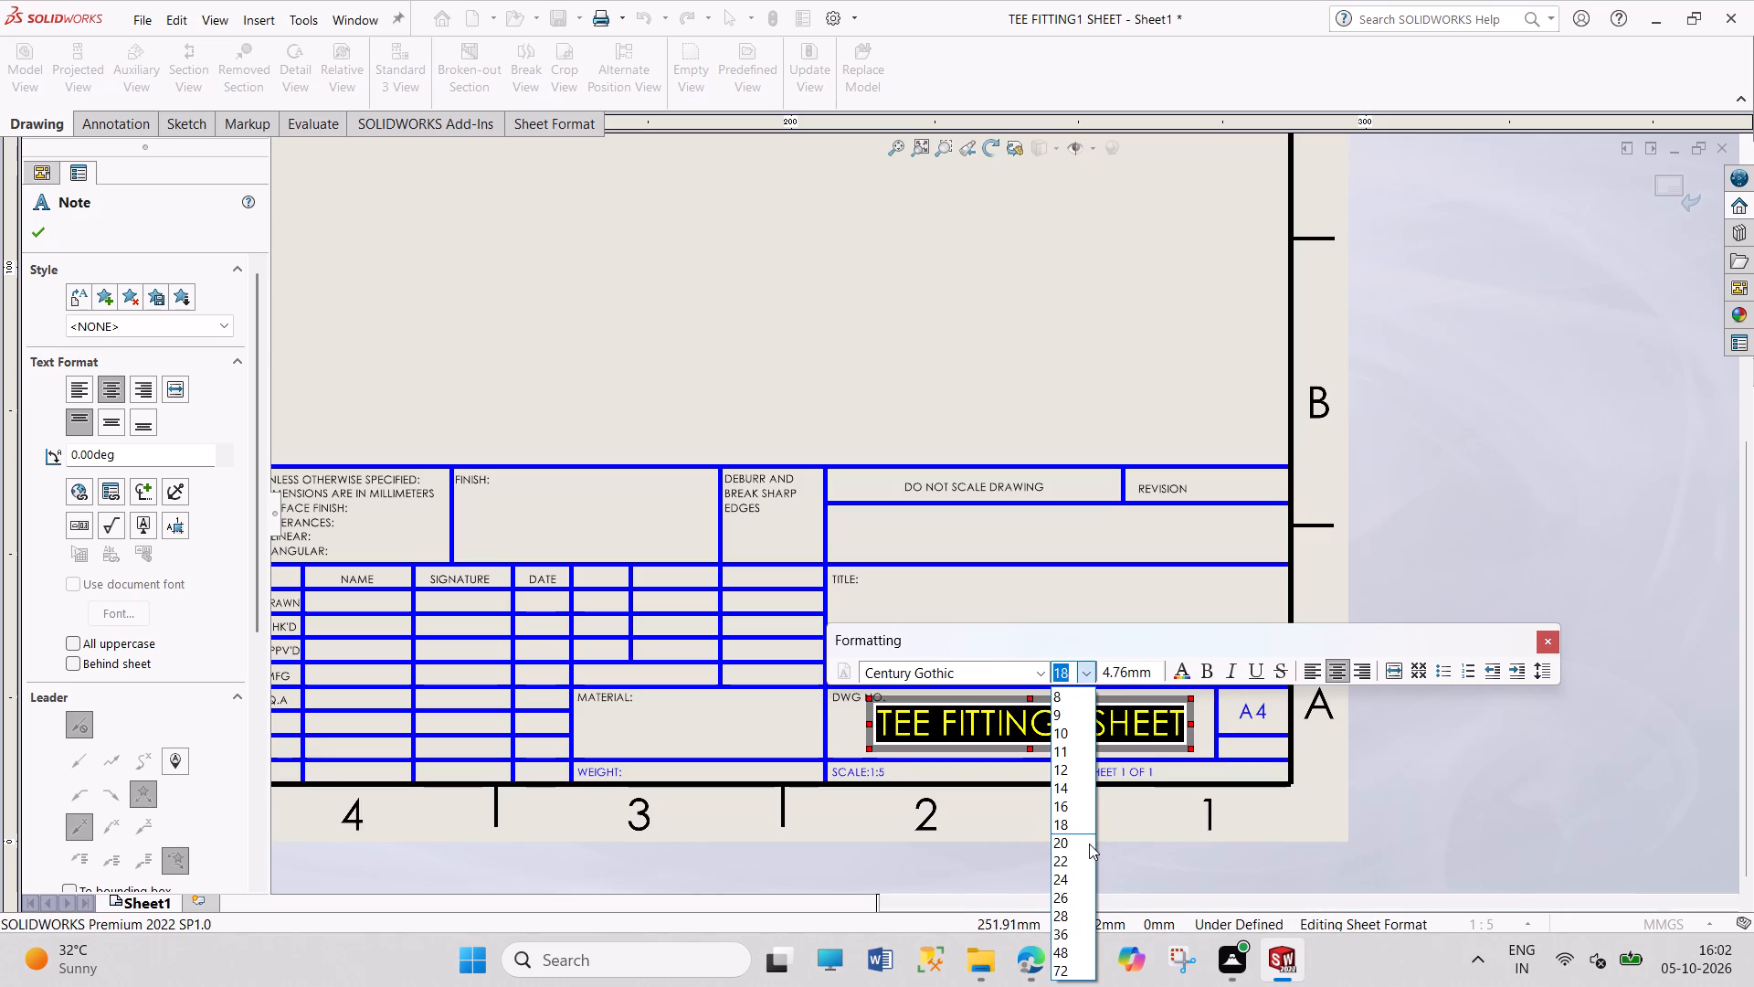
left_click(1089, 844)
left_click(1506, 769)
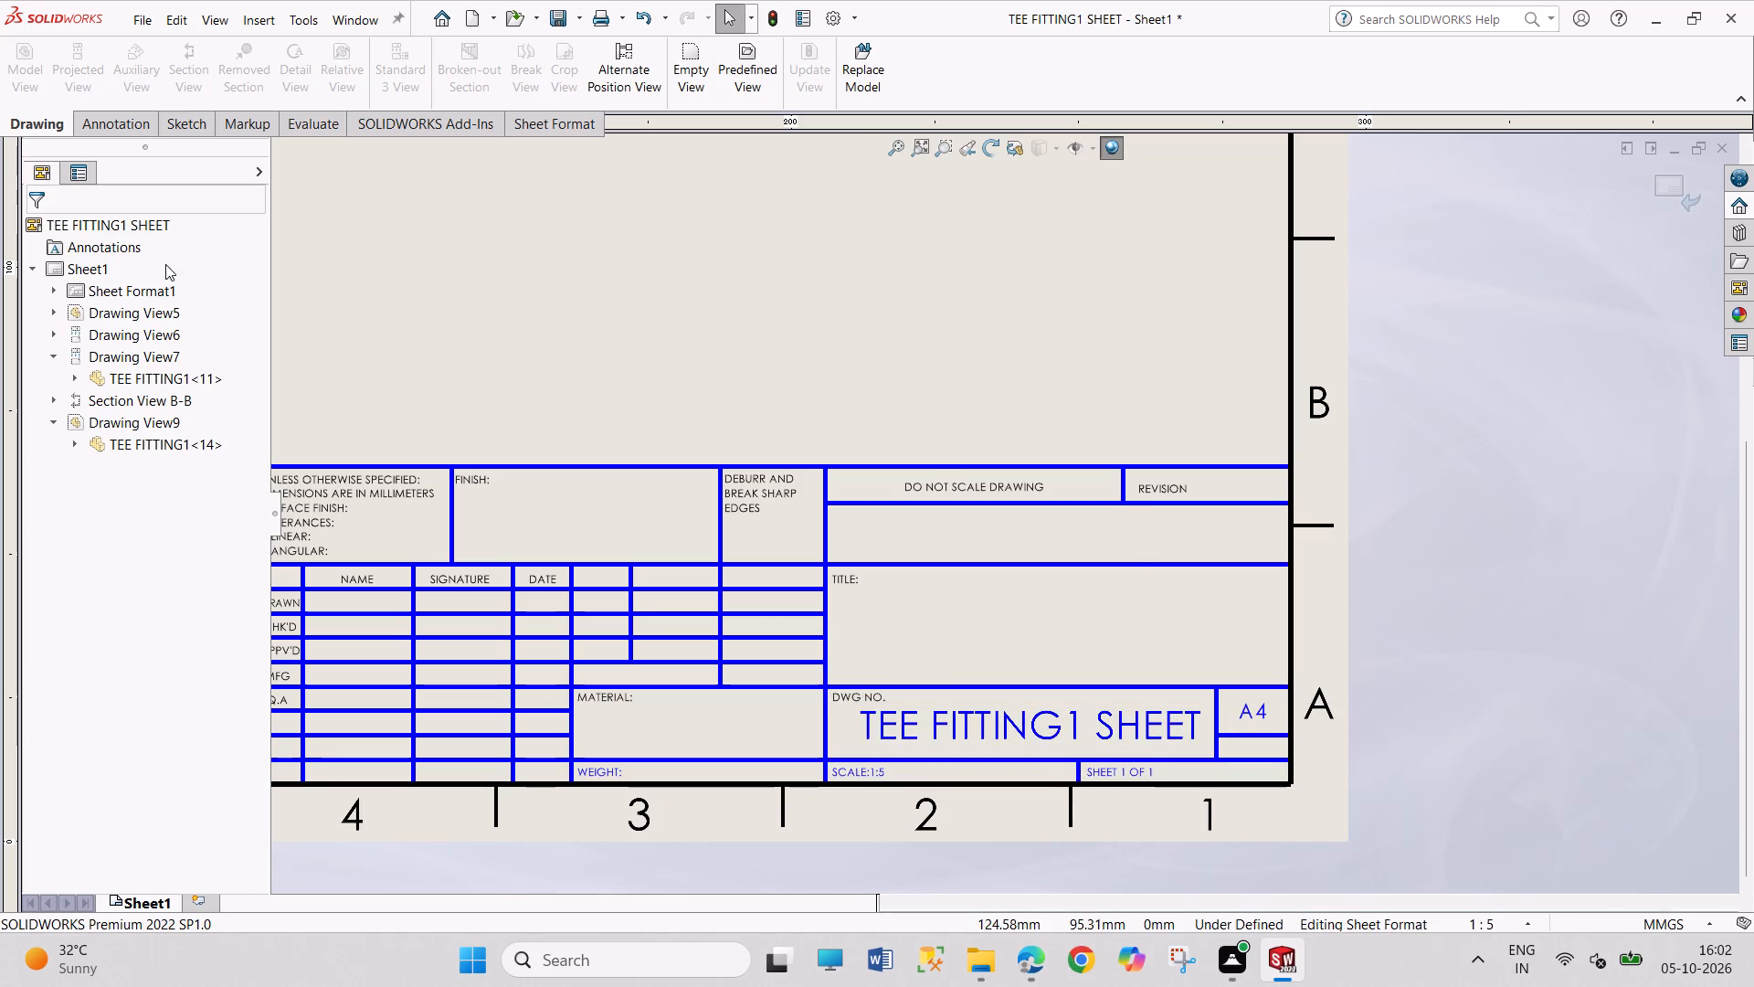
Enter the drafter's name in the NAME cell of the title block's DRAWN row.
scroll(437, 550, "up", 1)
scroll(439, 557, "down", 1)
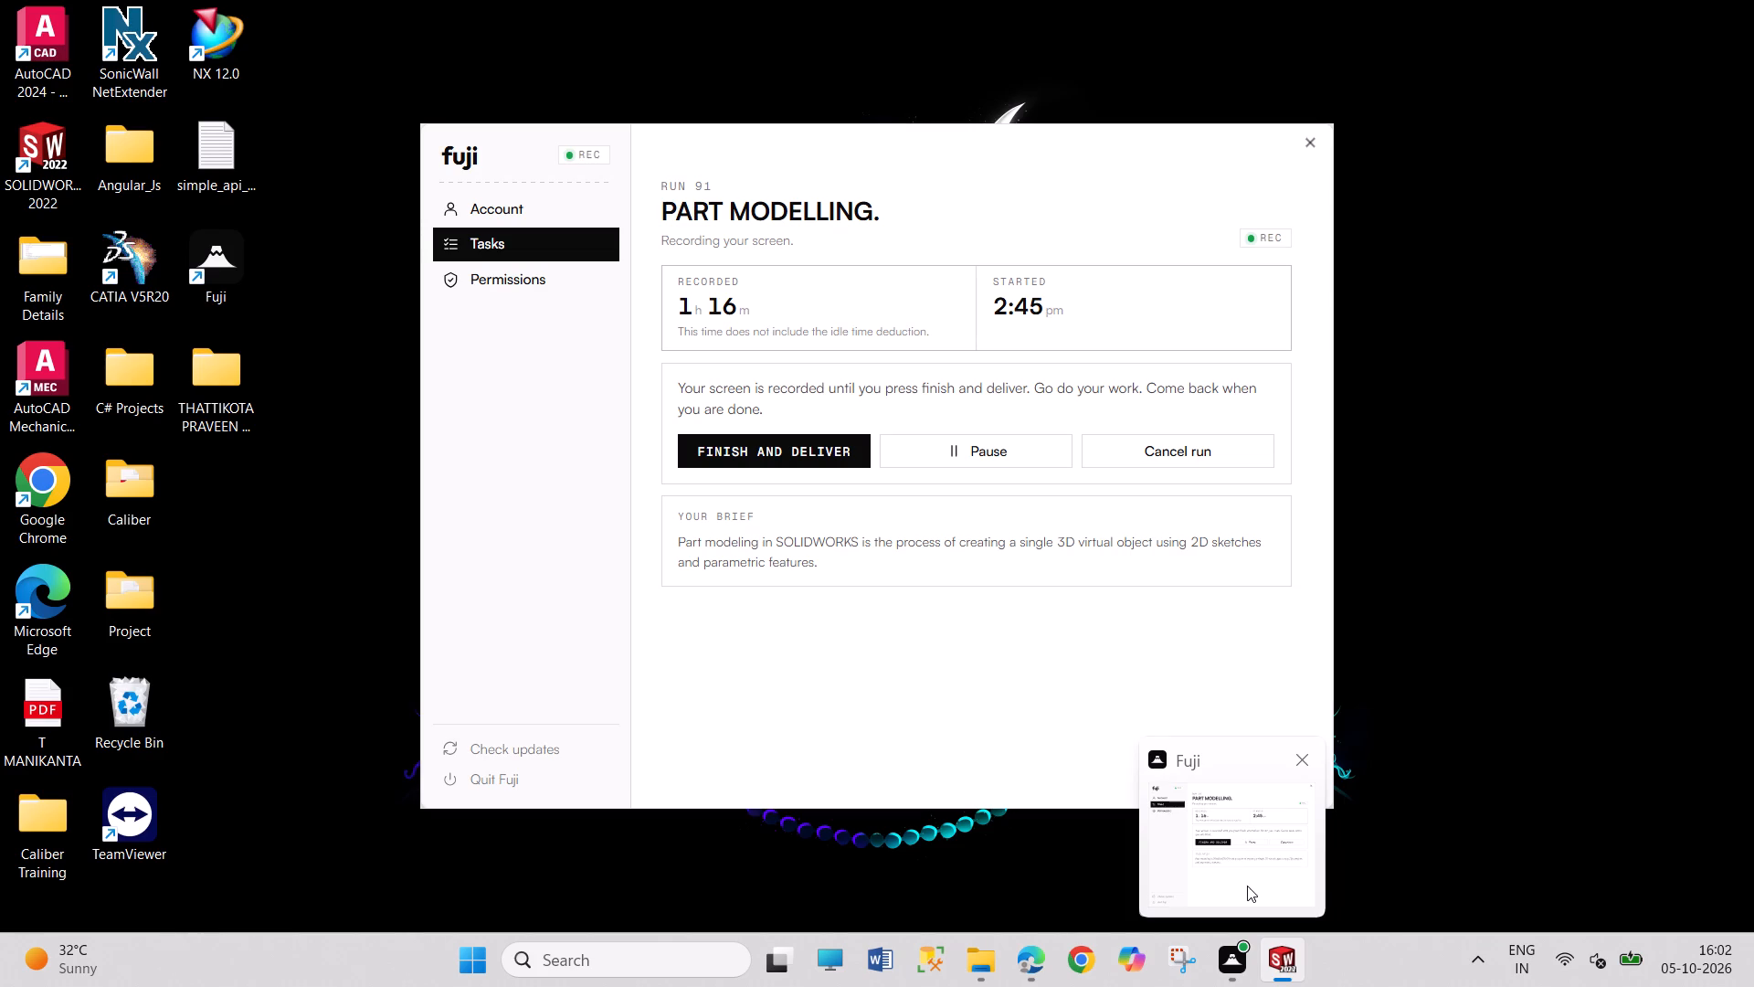
scroll(494, 589, "down", 3)
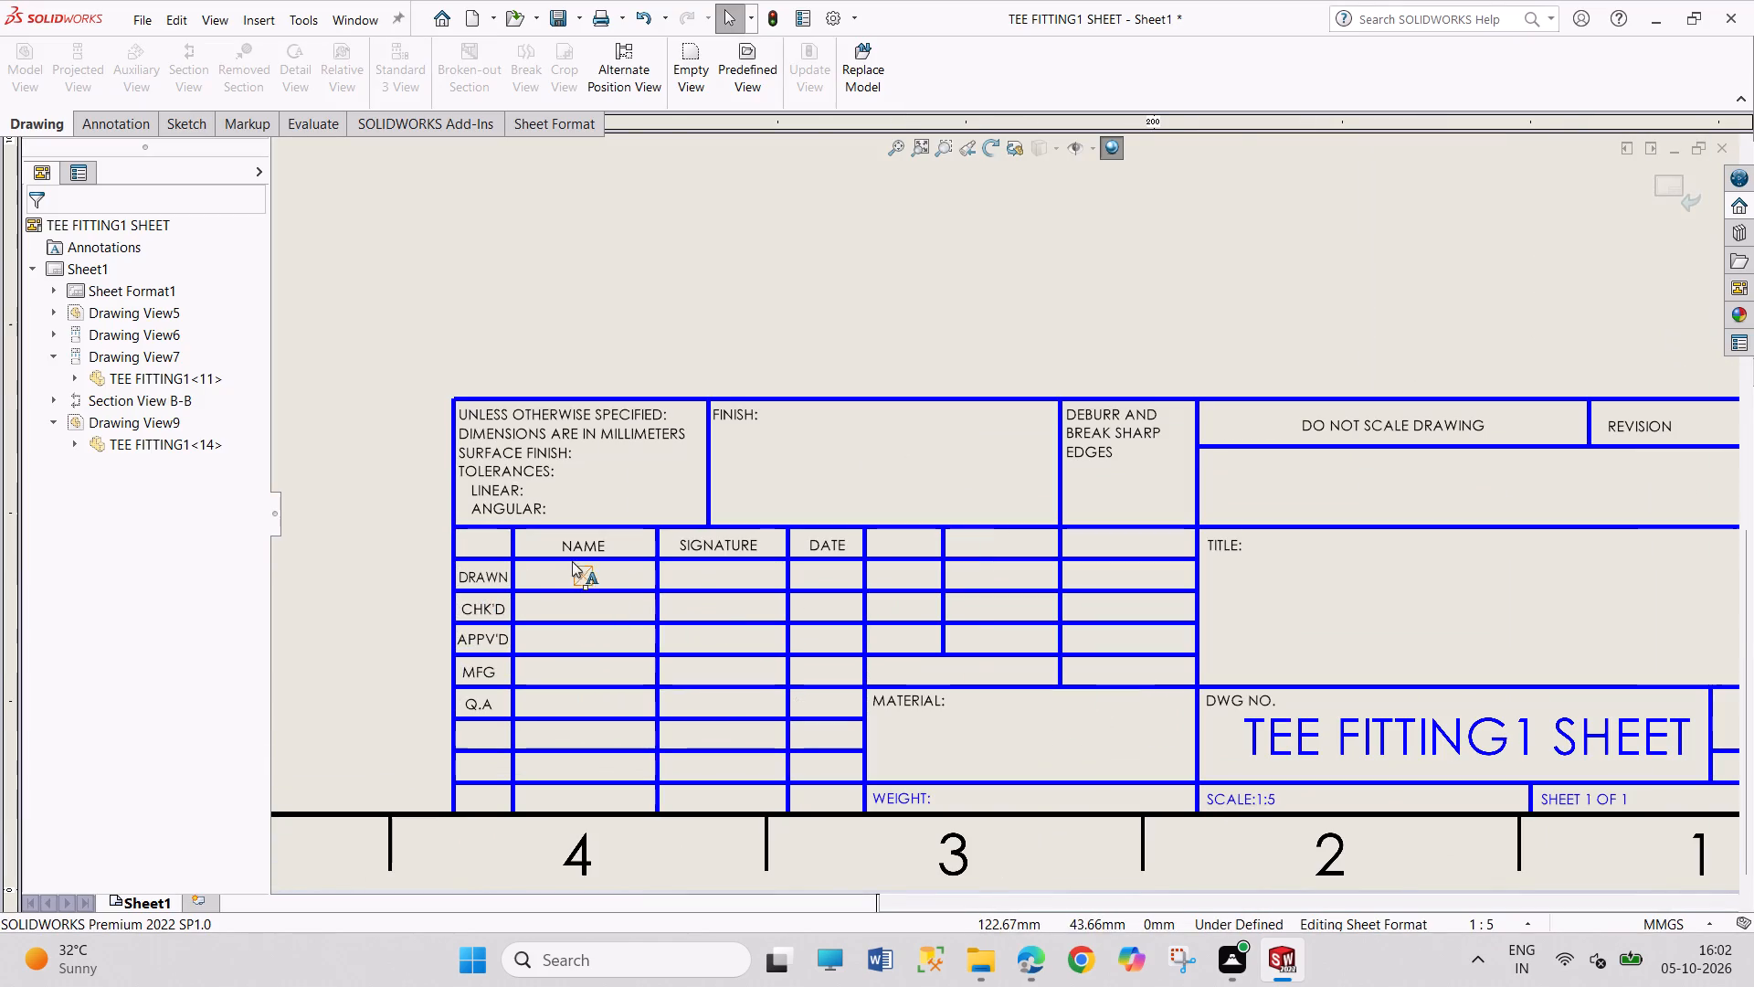
double_click(572, 578)
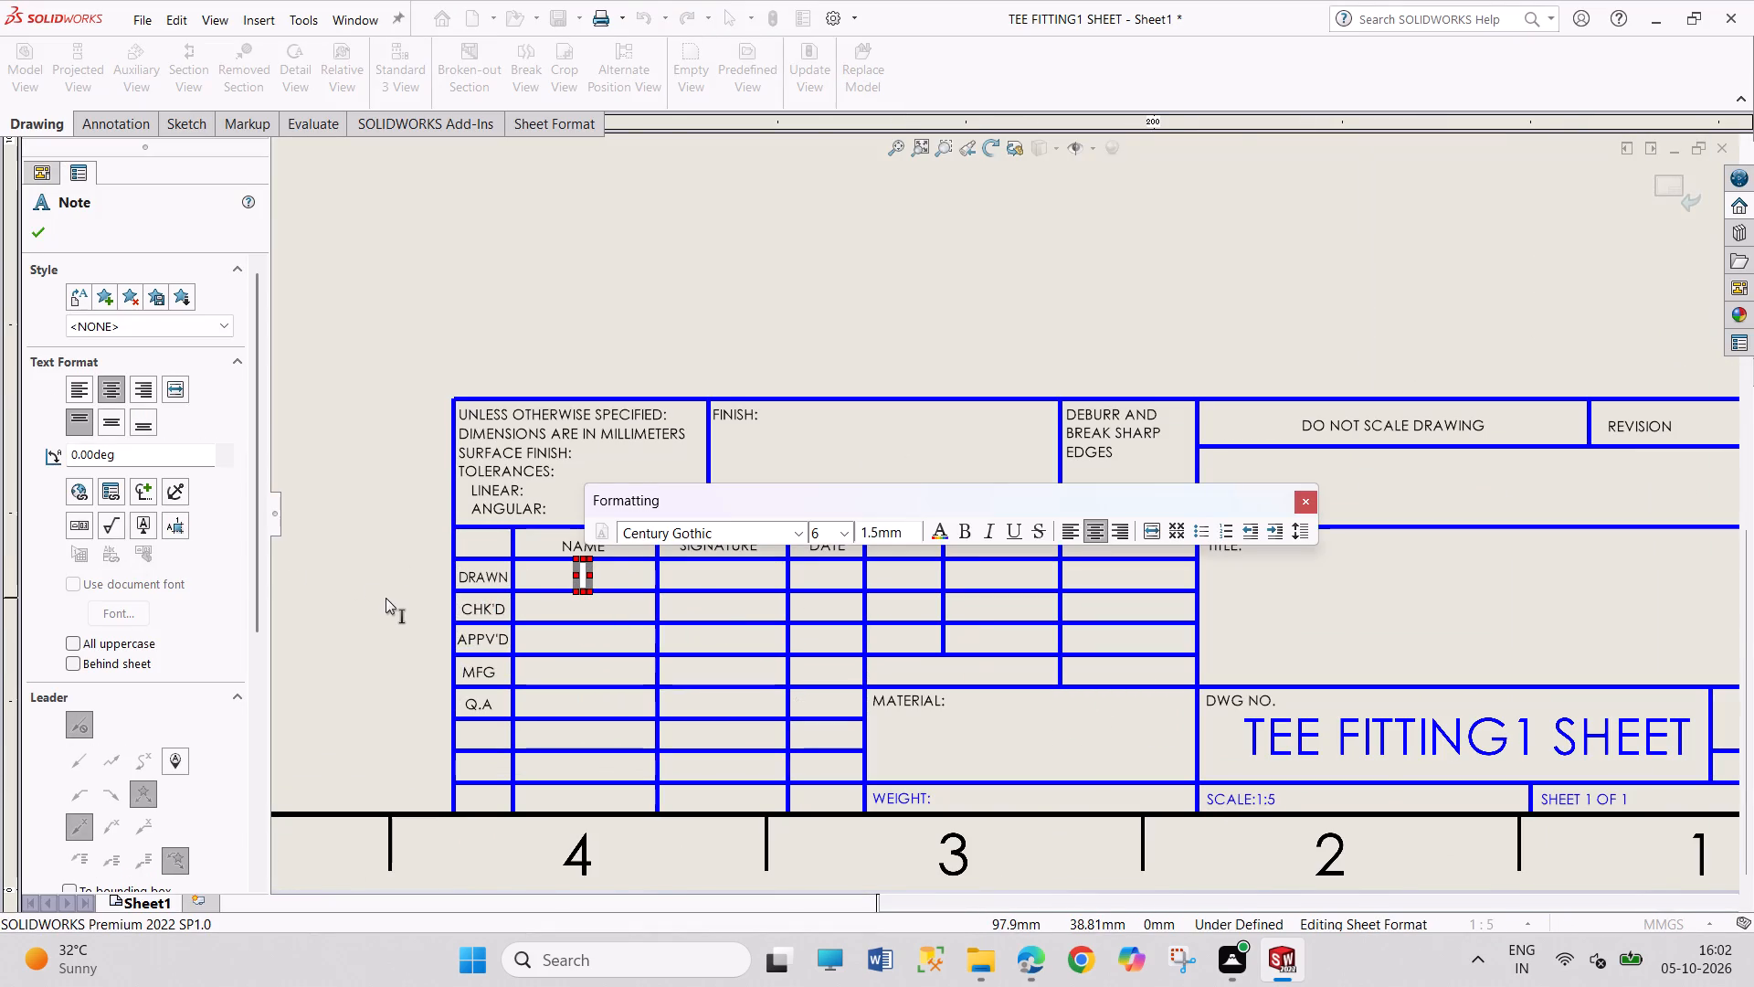
key("t")
key("comma")
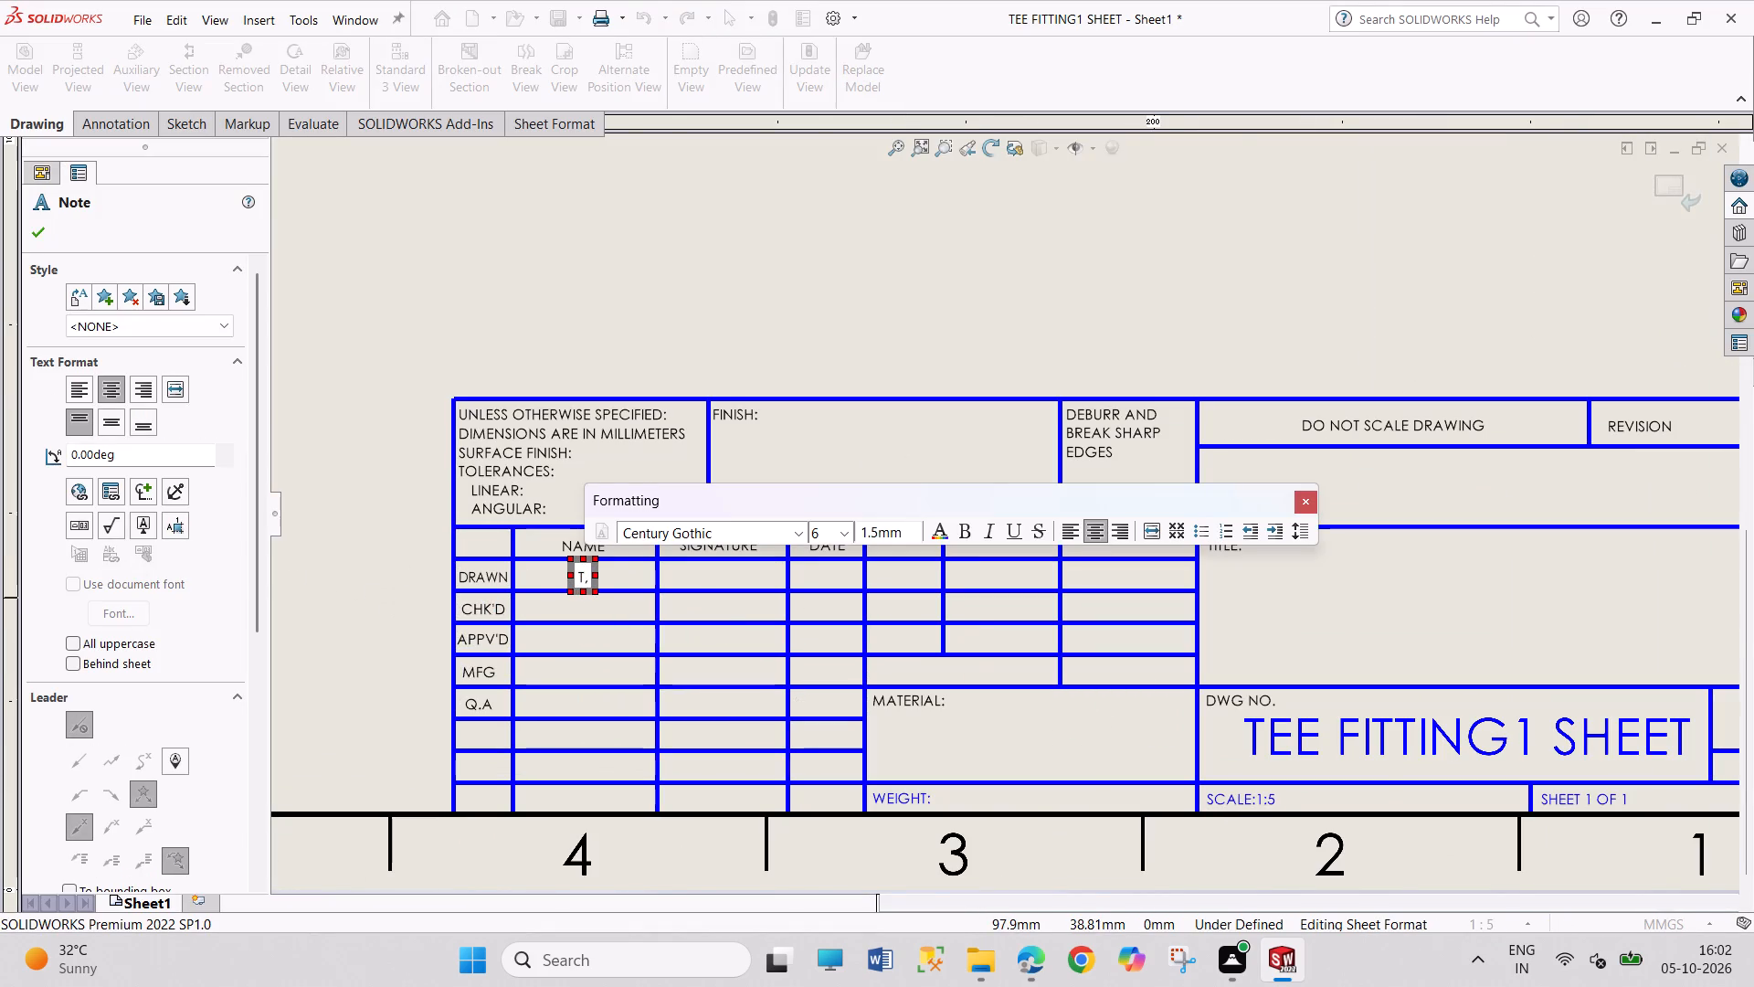
key("BackSpace")
key("period")
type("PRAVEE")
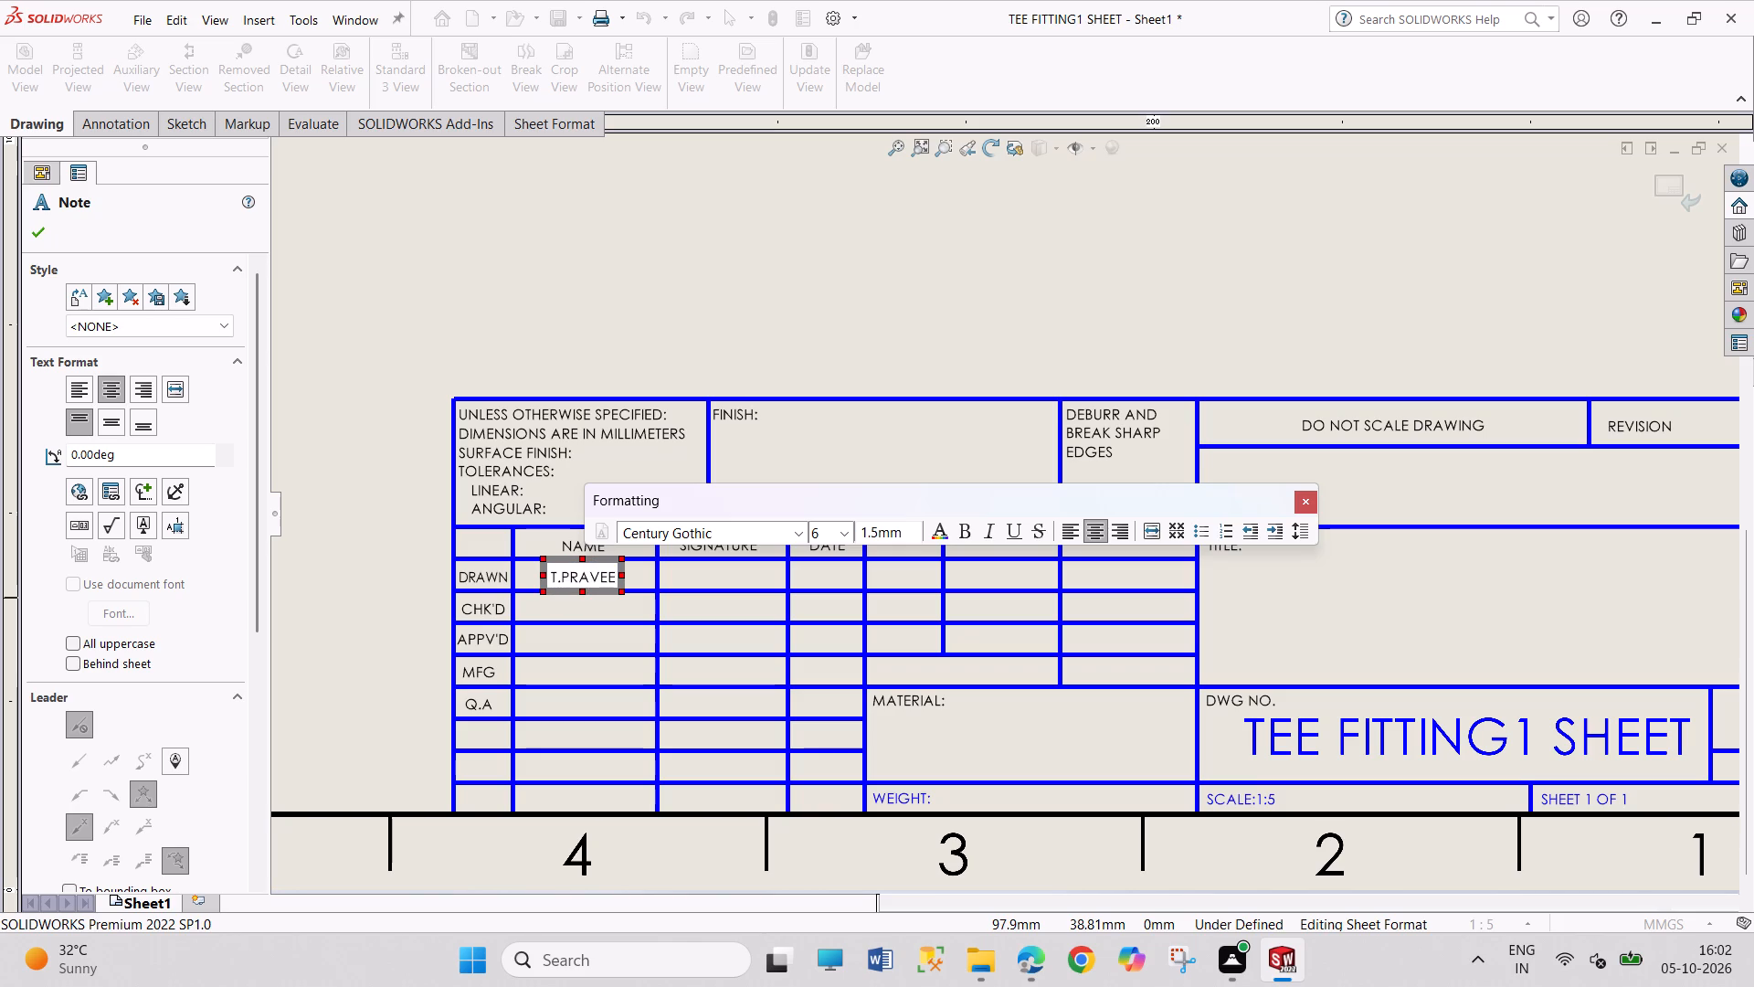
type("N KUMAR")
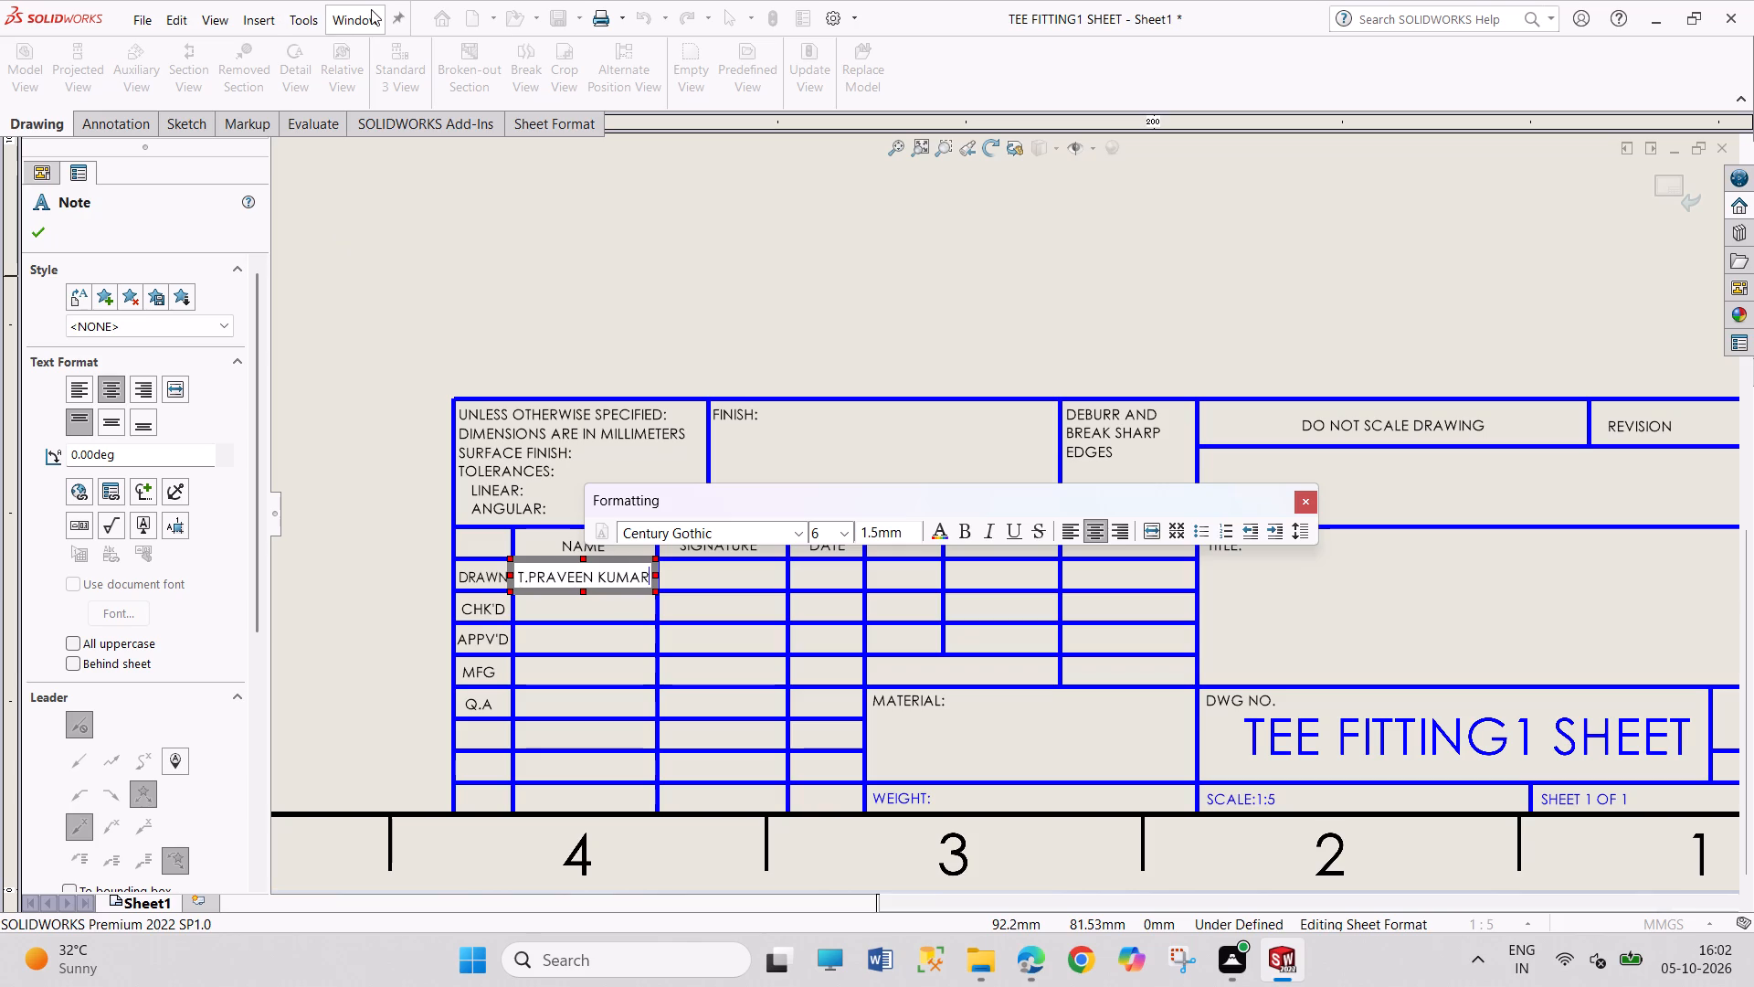
left_click(537, 256)
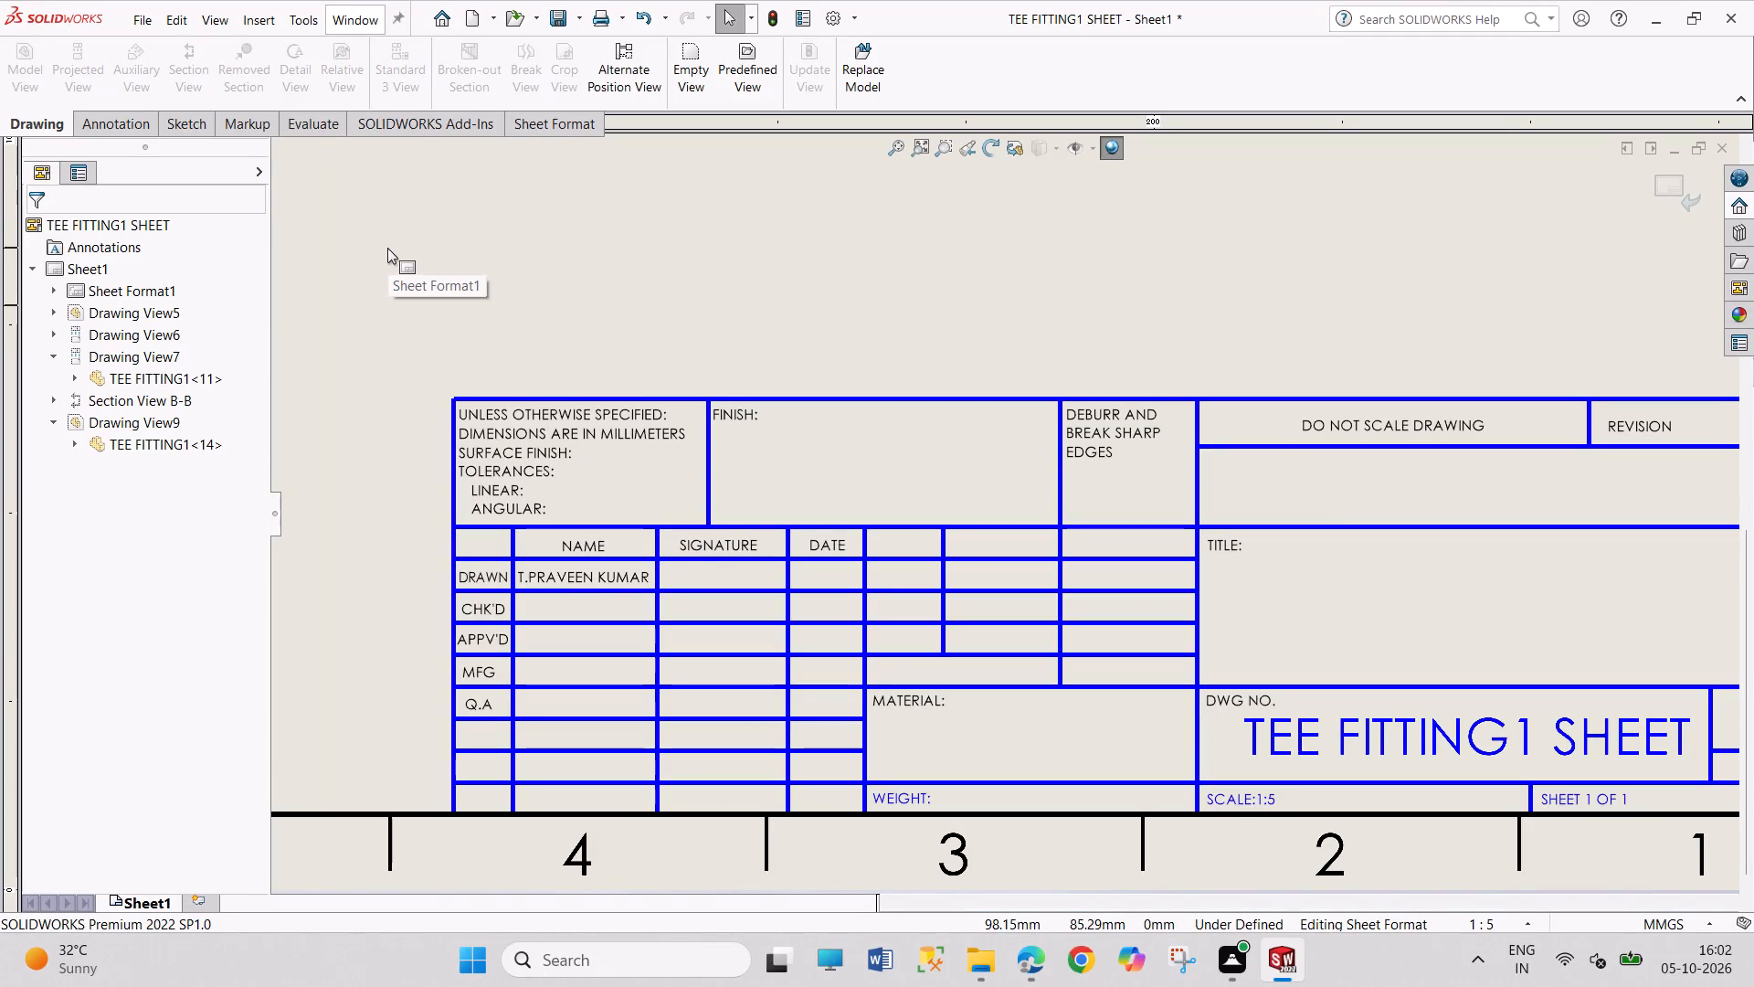
Leave sheet format editing and return Sheet1 to normal sheet editing.
right_click(510, 251)
left_click(433, 278)
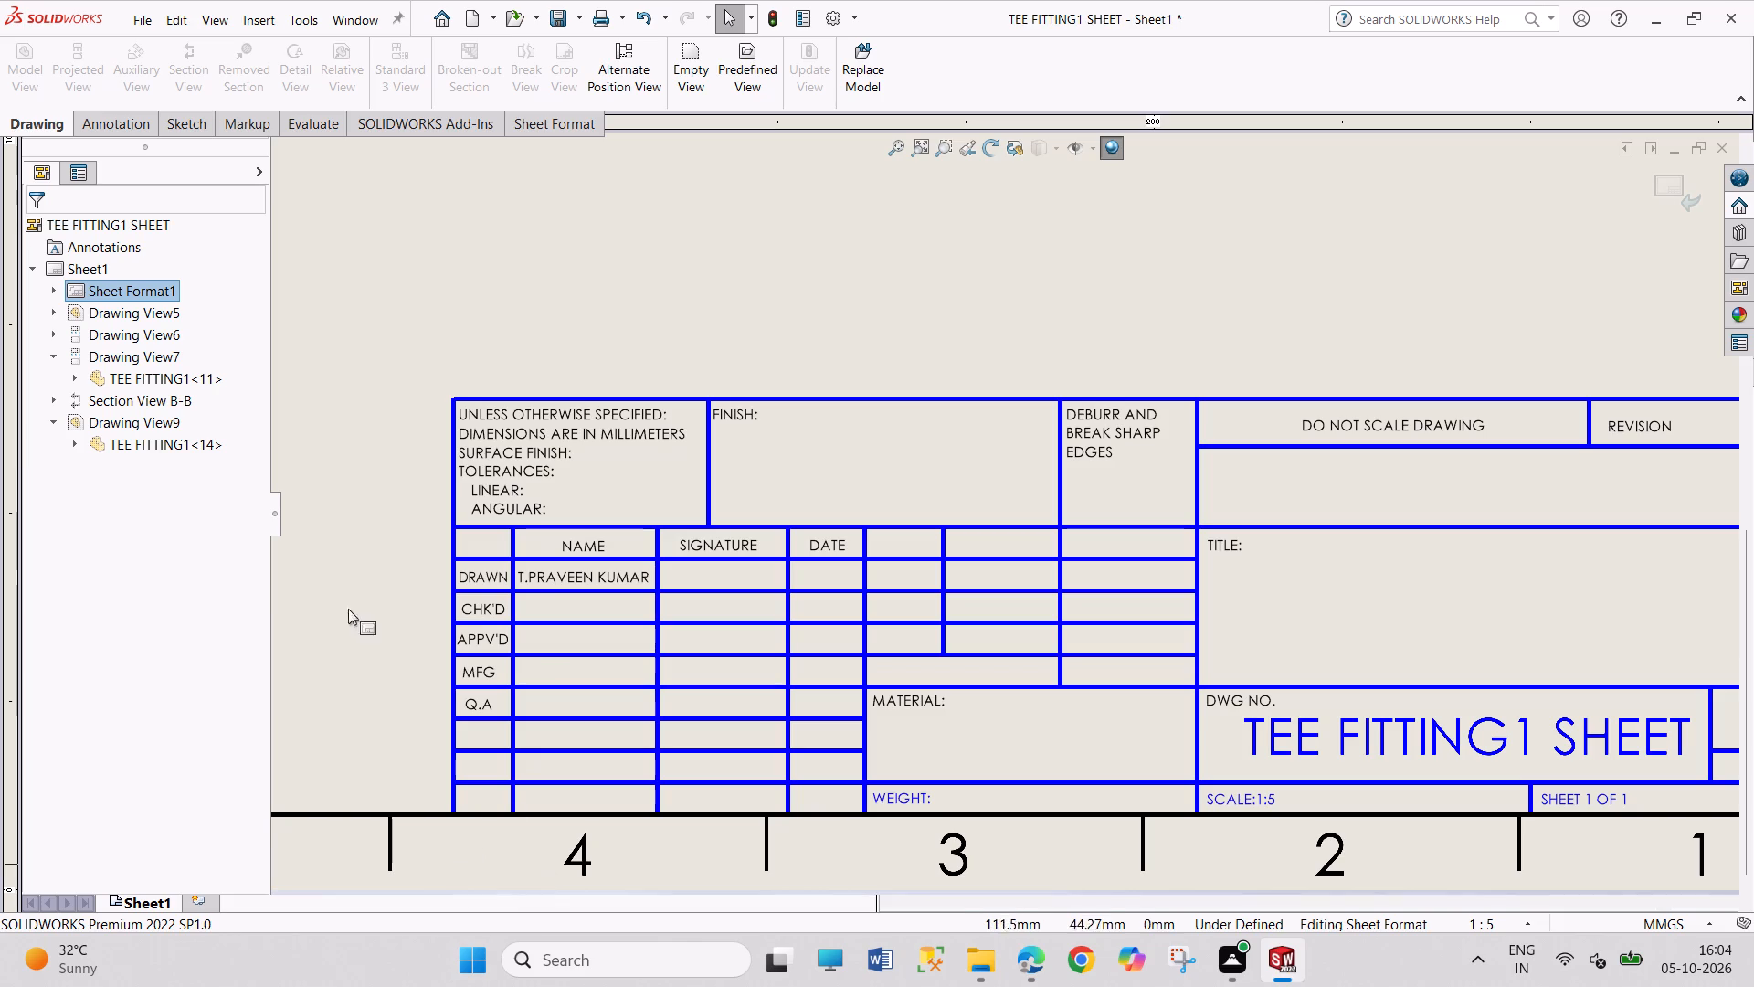
right_click(123, 289)
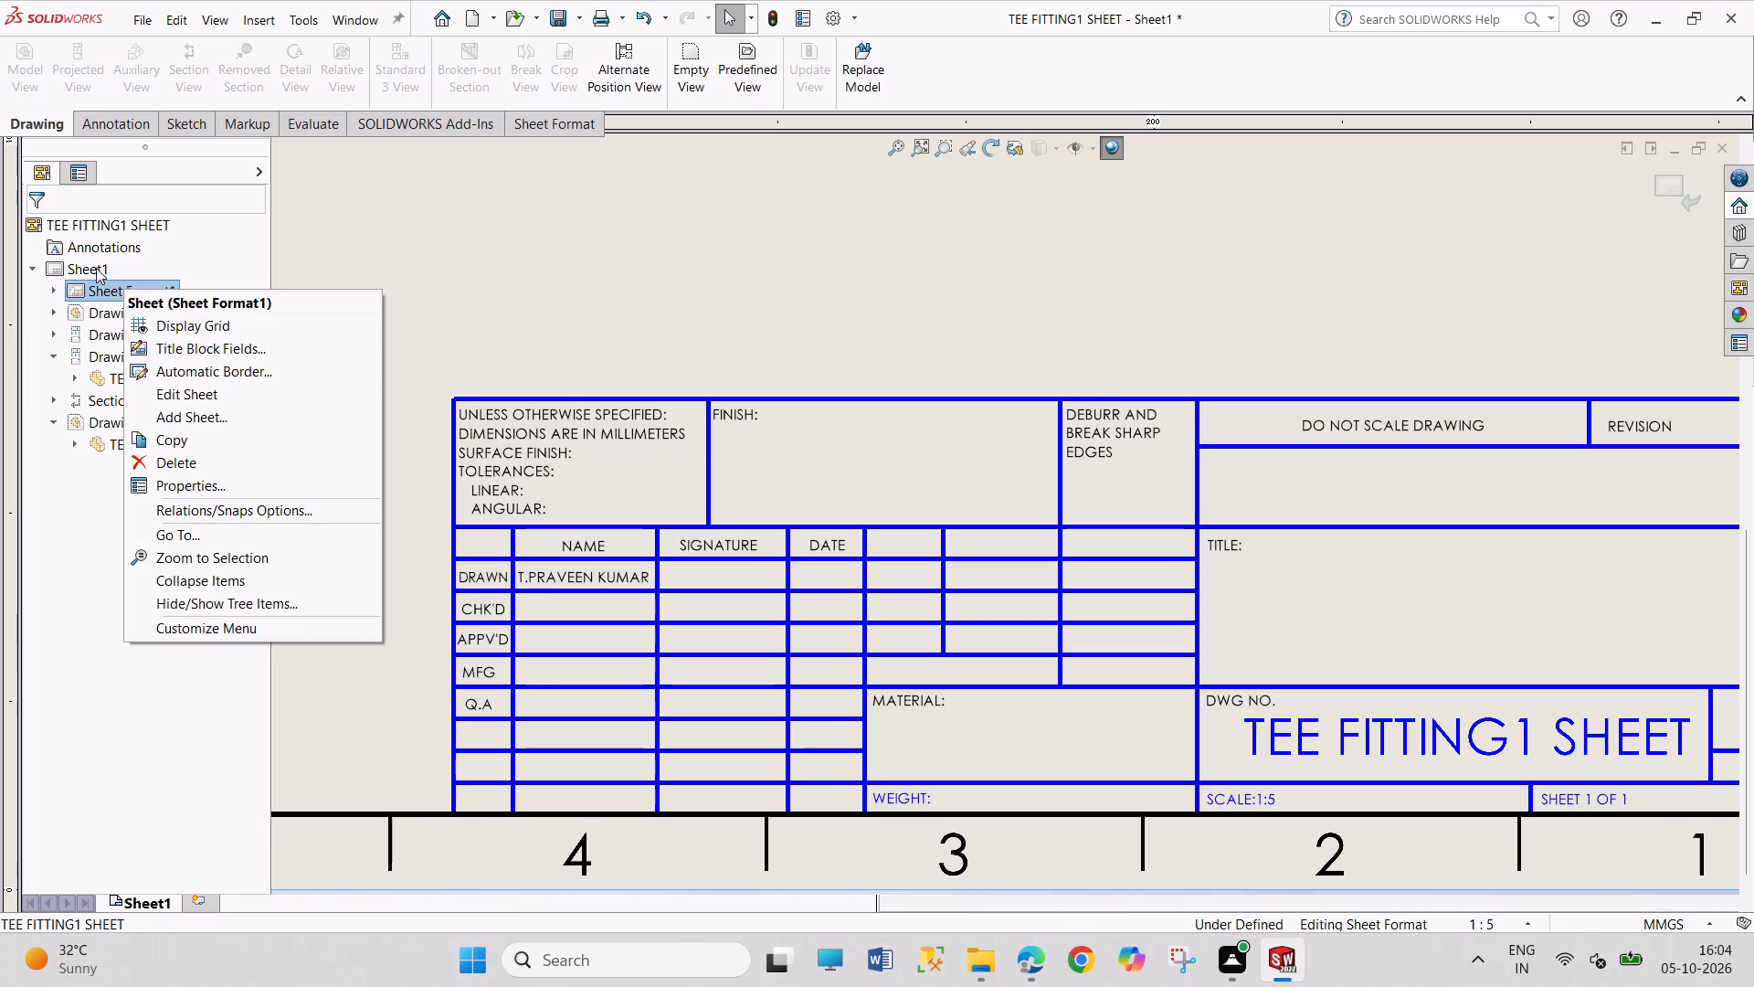
right_click(96, 268)
left_click(121, 325)
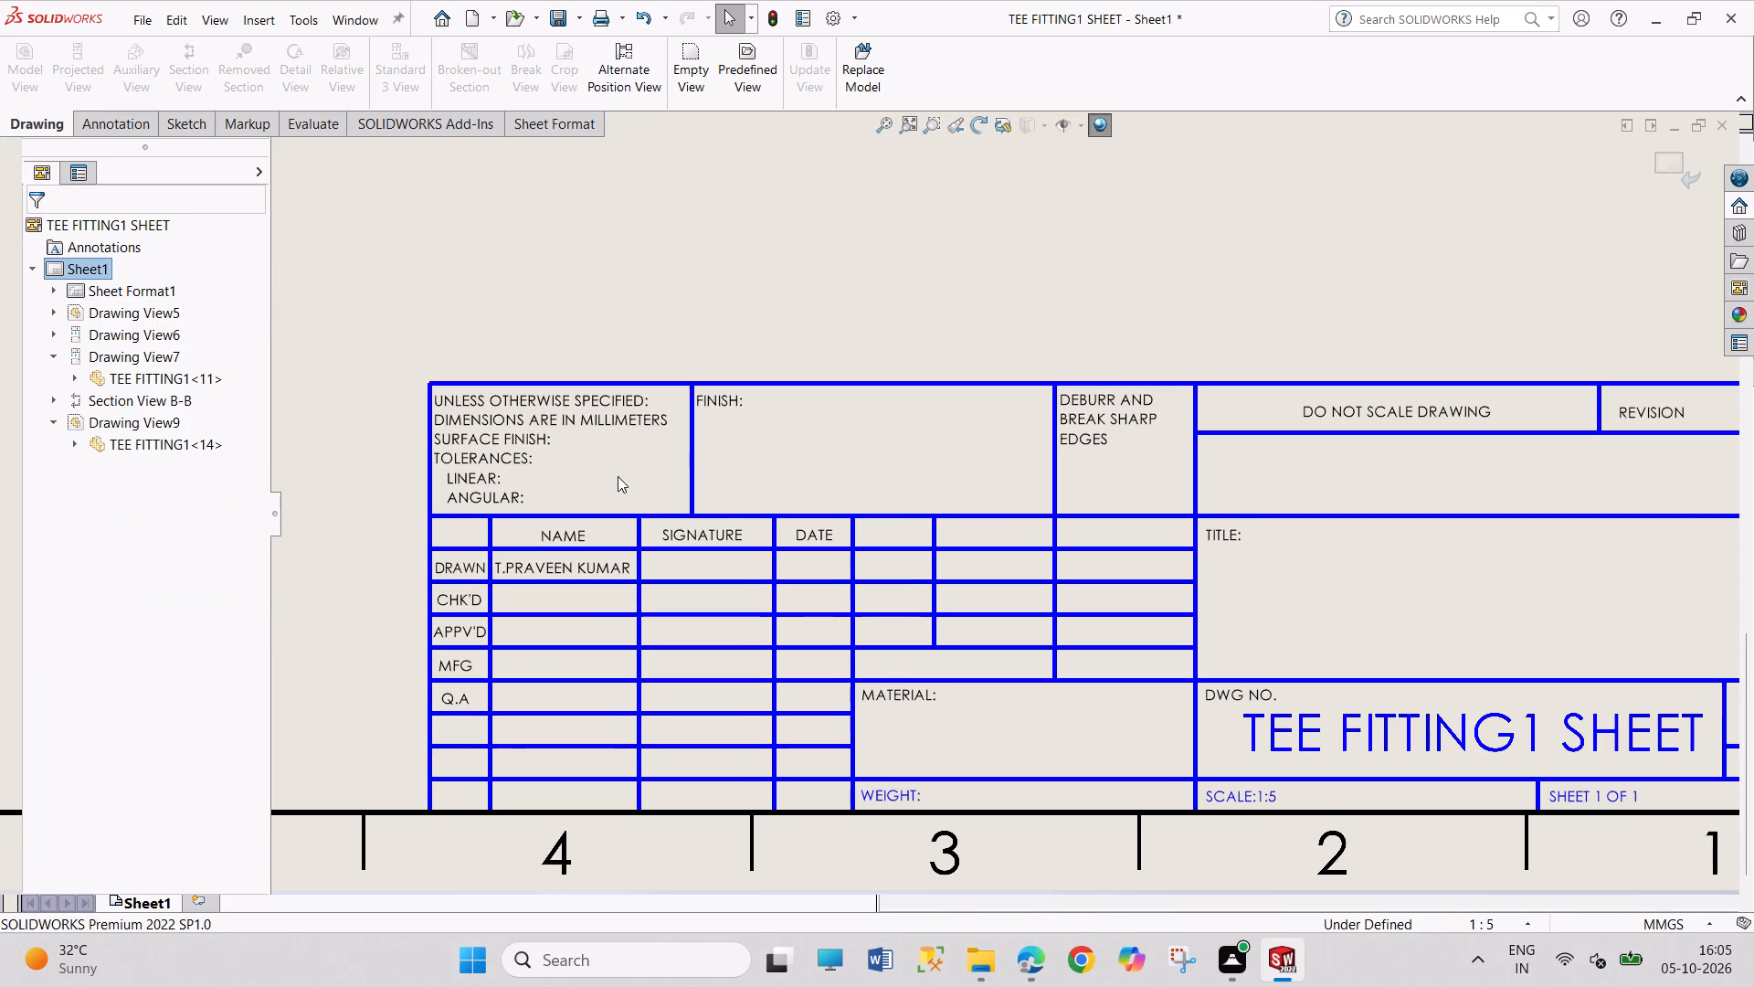
Review the whole drawing sheet, examining the views, dimensions and title block layout.
scroll(618, 476, "up", 3)
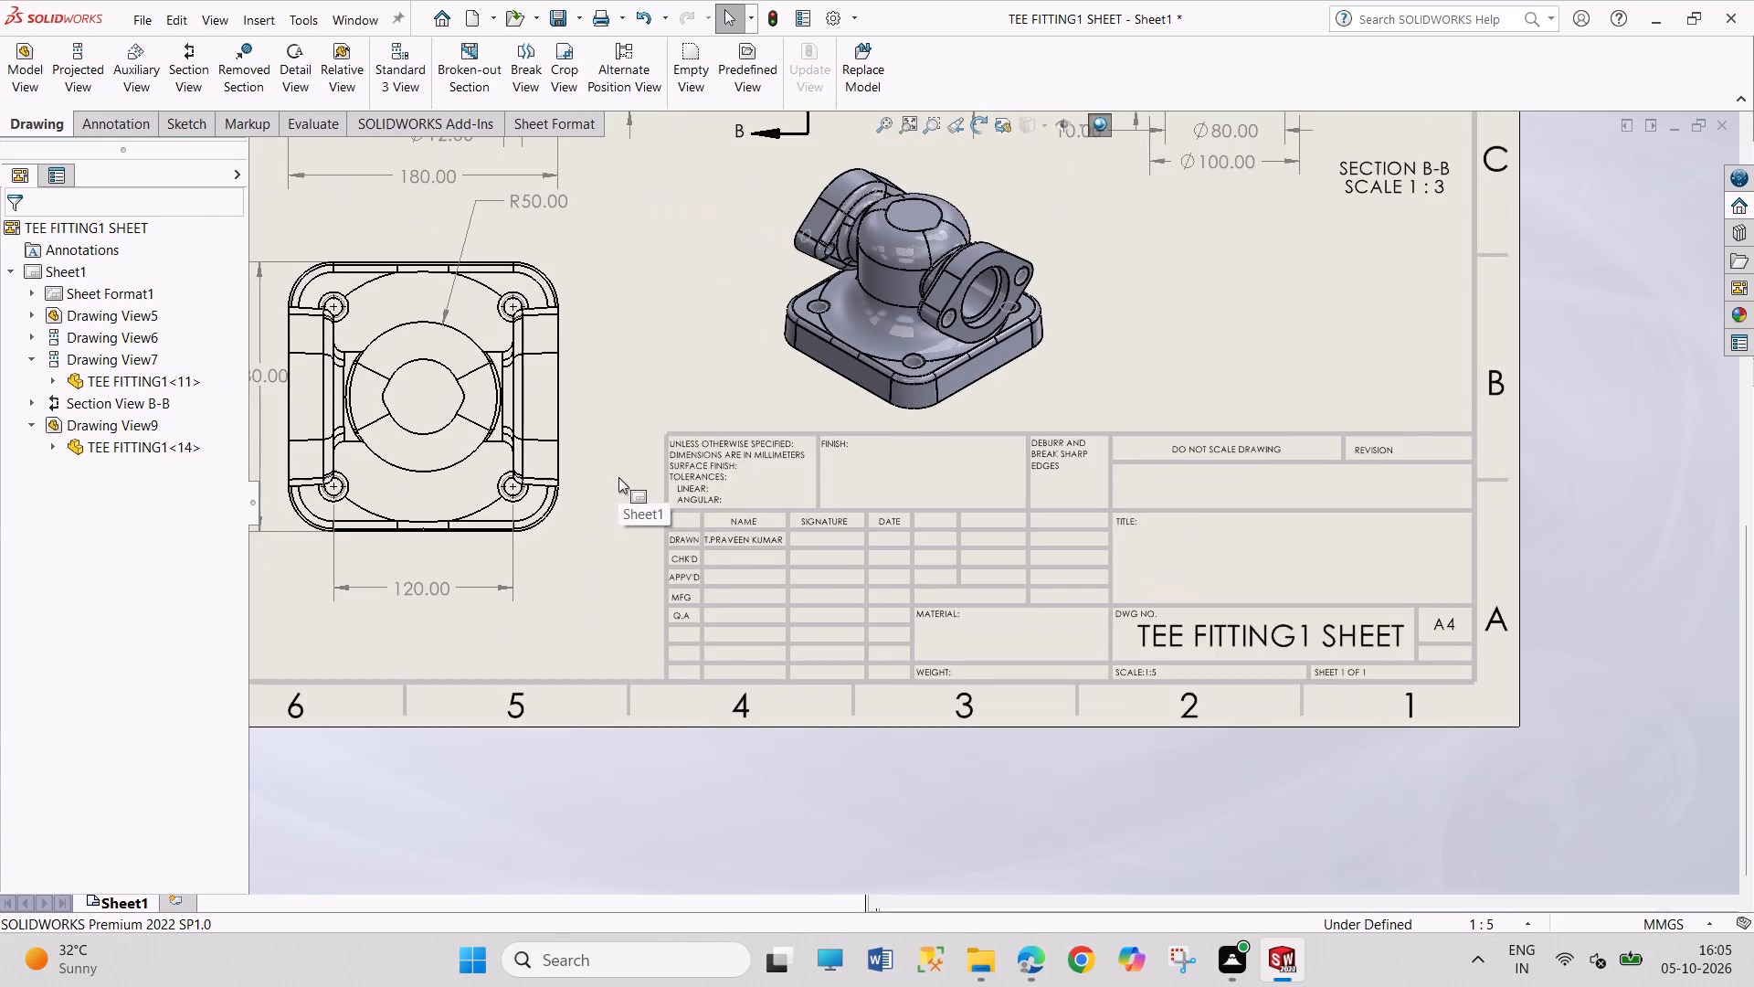
scroll(618, 477, "up", 4)
scroll(882, 362, "up", 1)
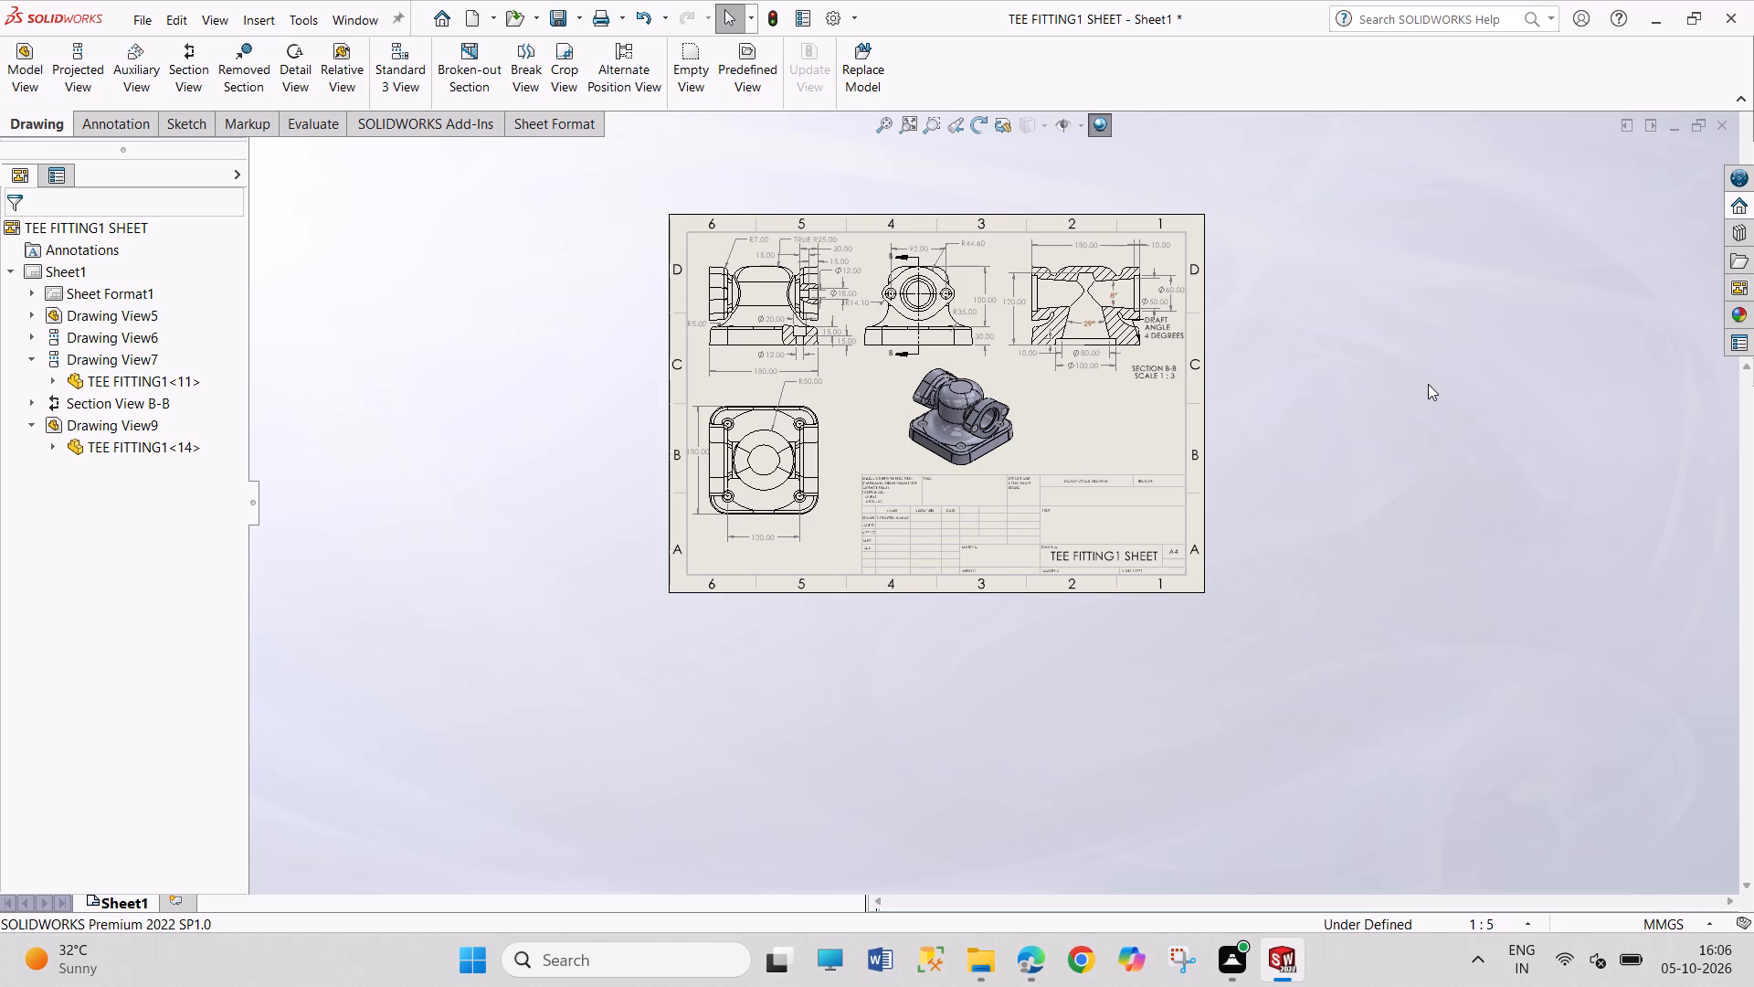
left_click(881, 131)
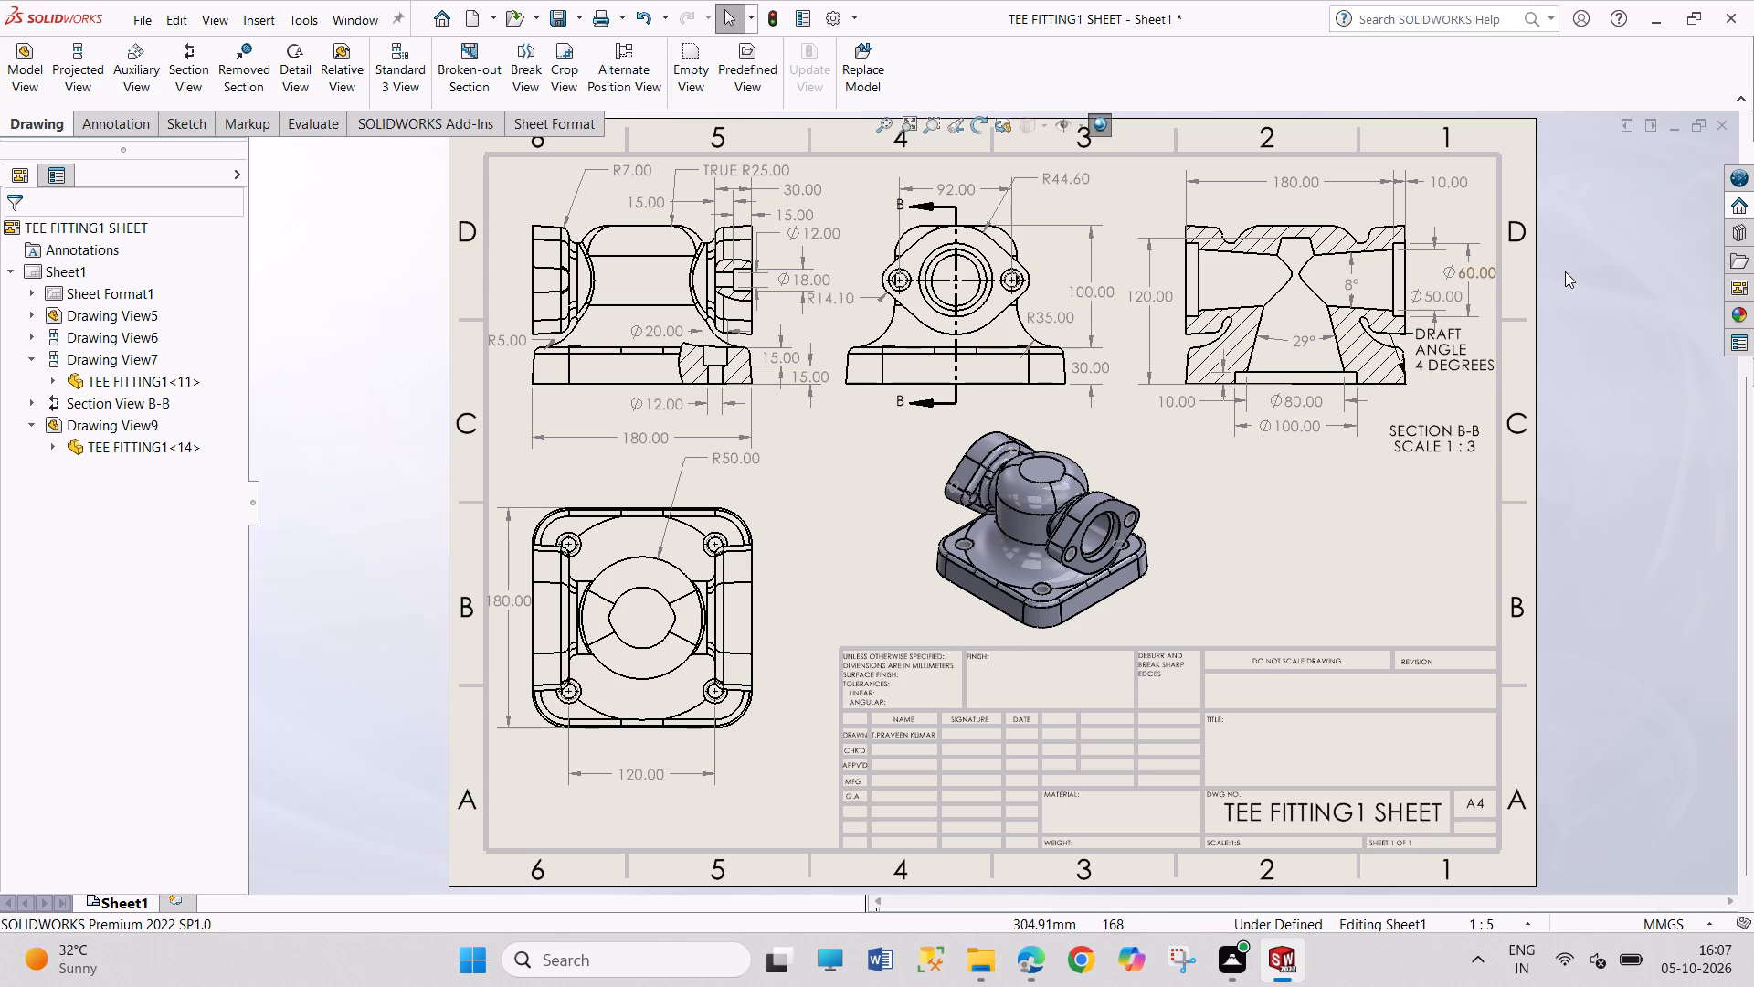
left_click_drag(1566, 282, 1592, 407)
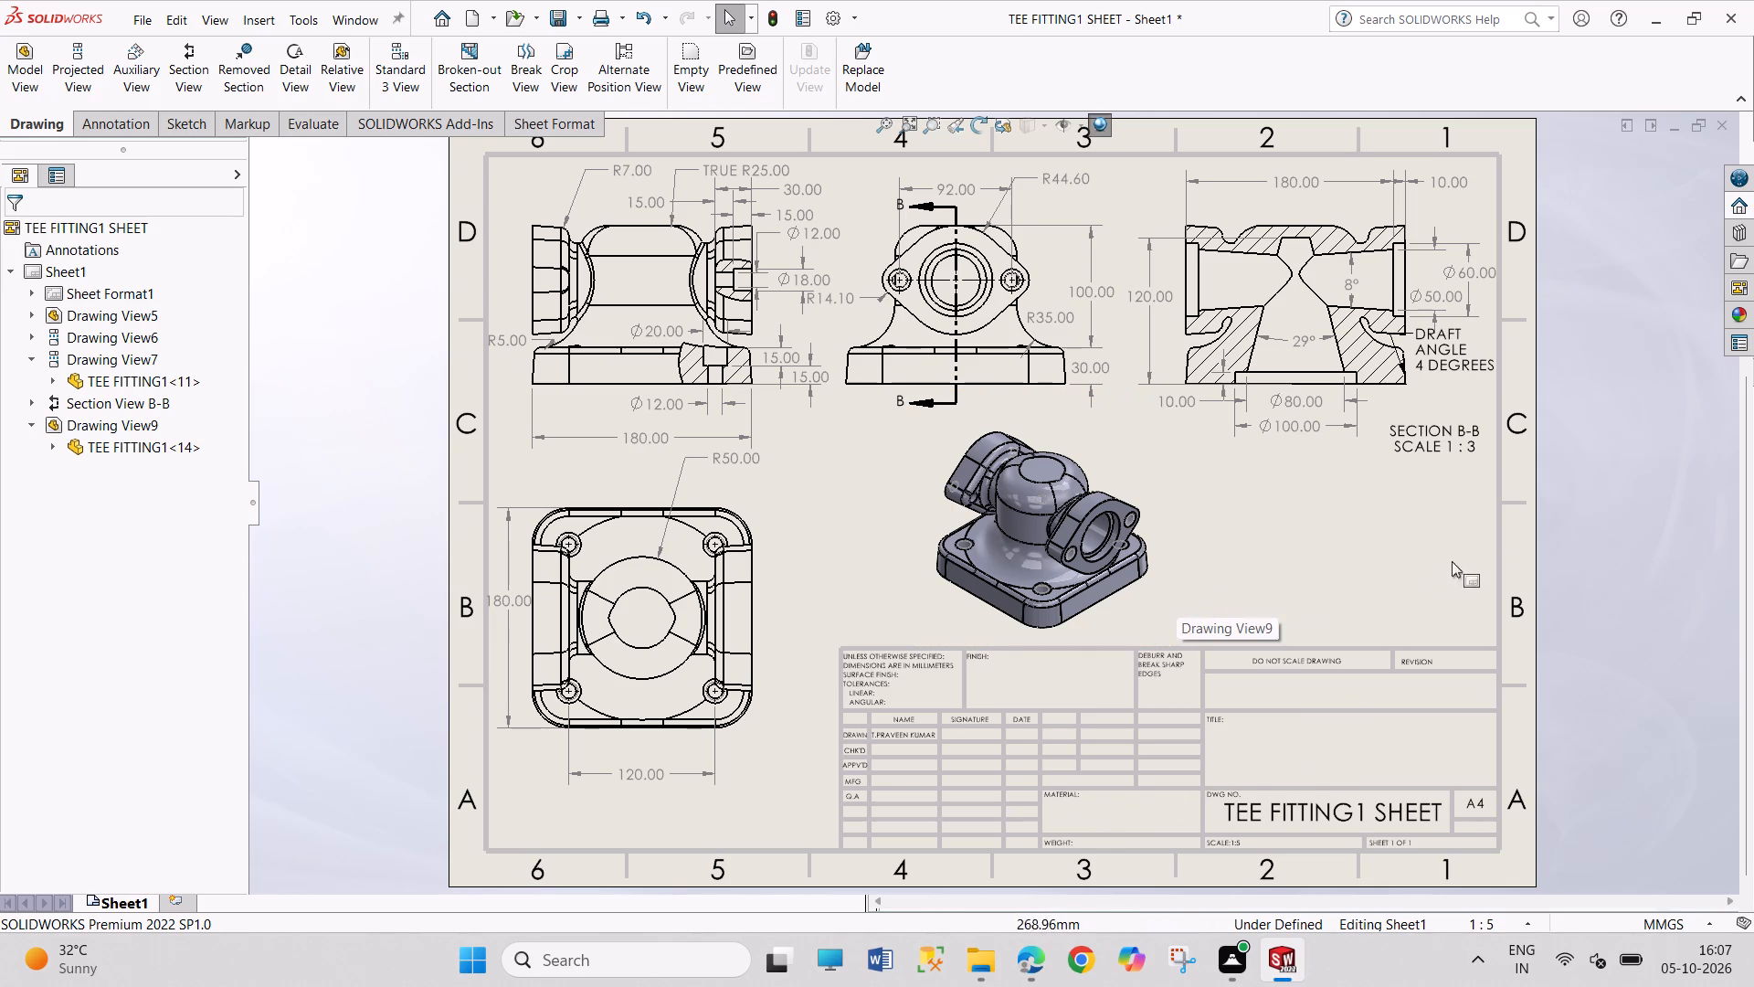
scroll(1544, 516, "up", 3)
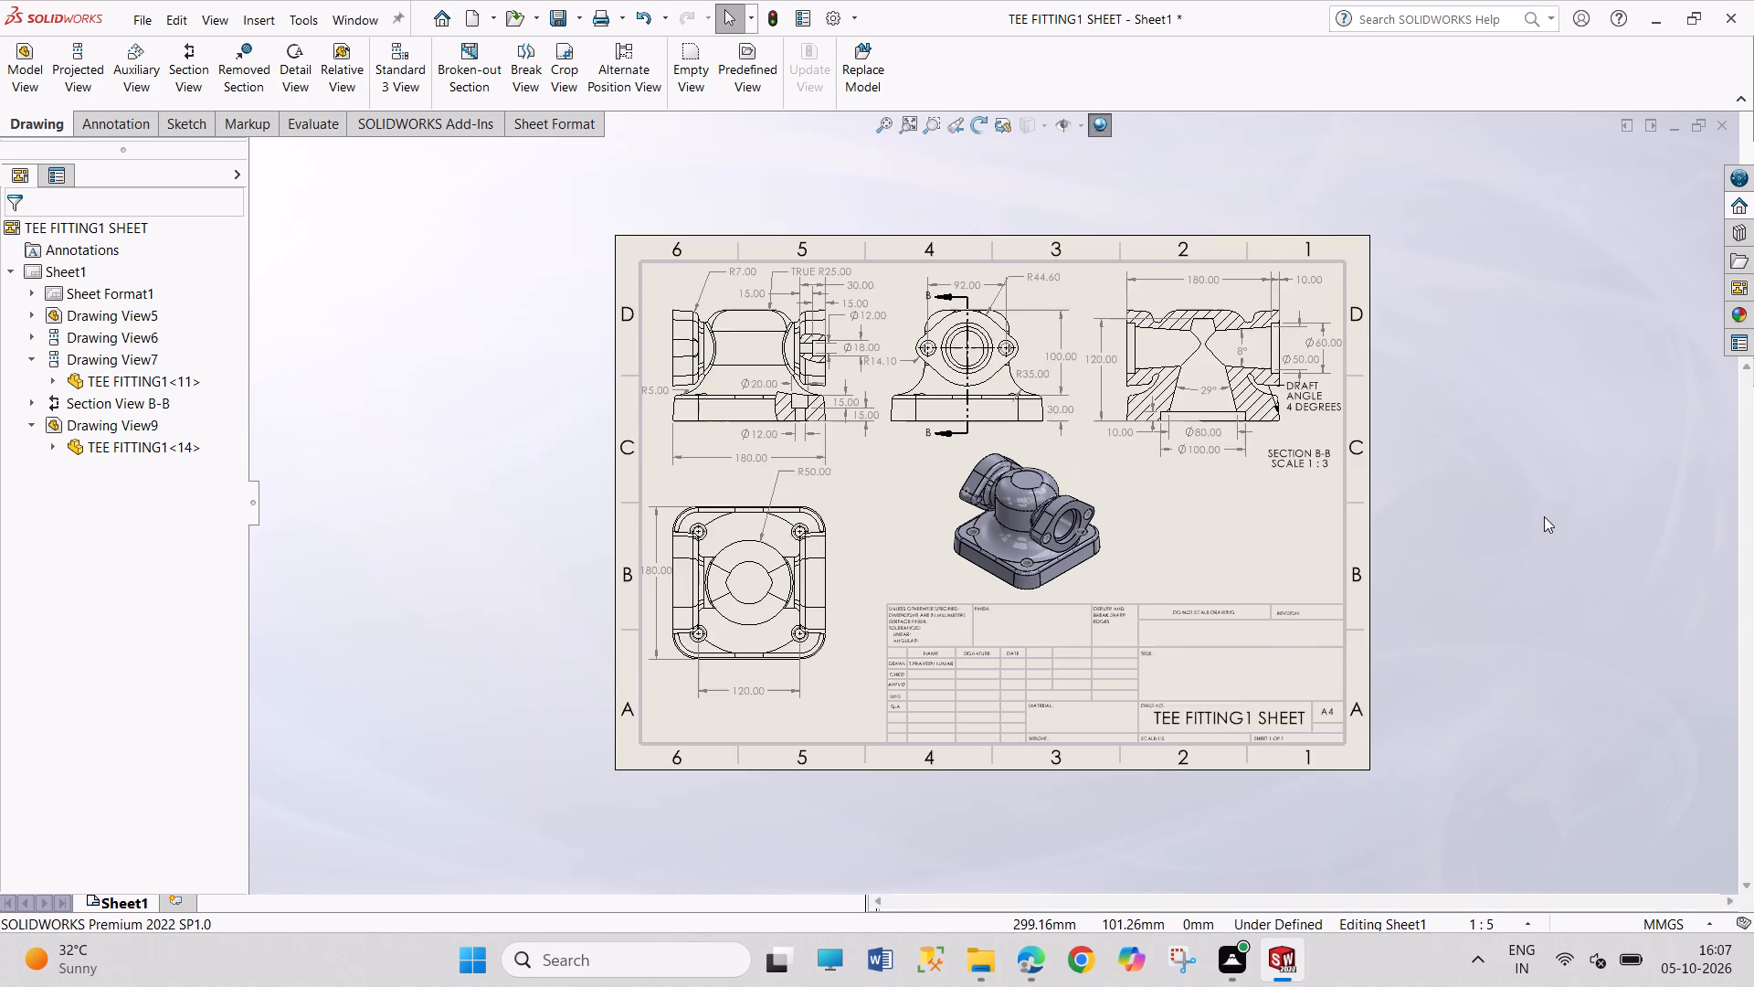
scroll(1544, 516, "up", 1)
scroll(1405, 569, "up", 6)
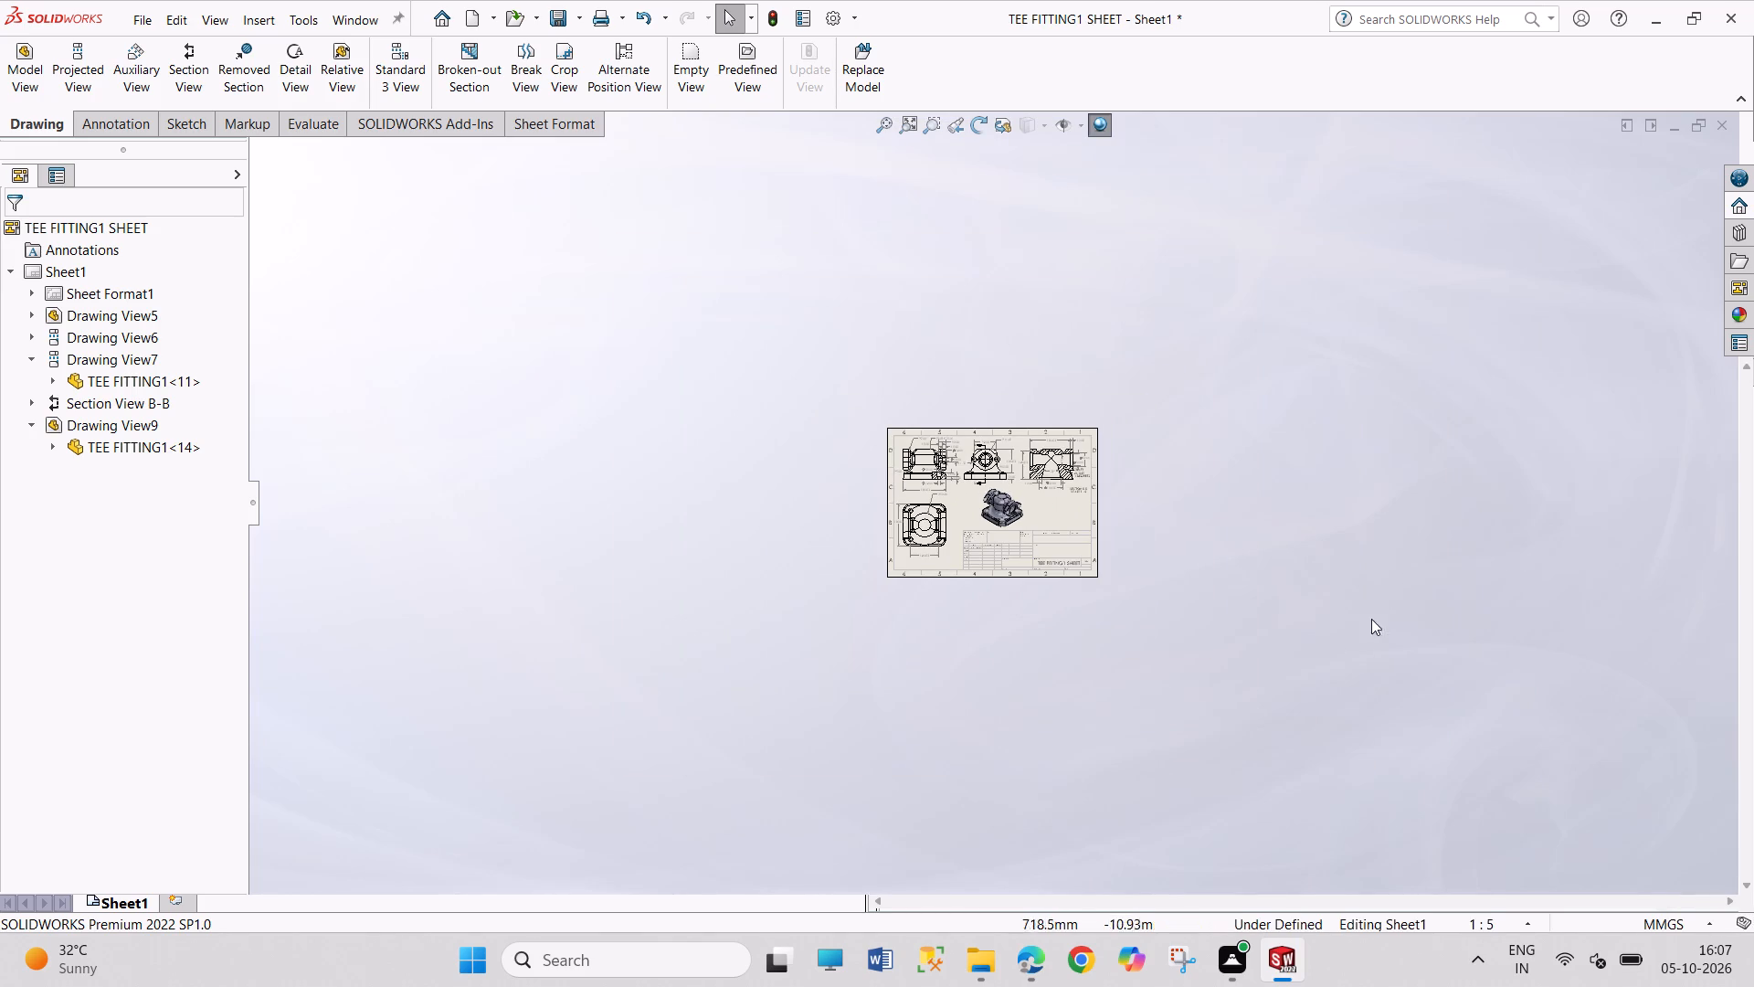
scroll(1005, 500, "down", 4)
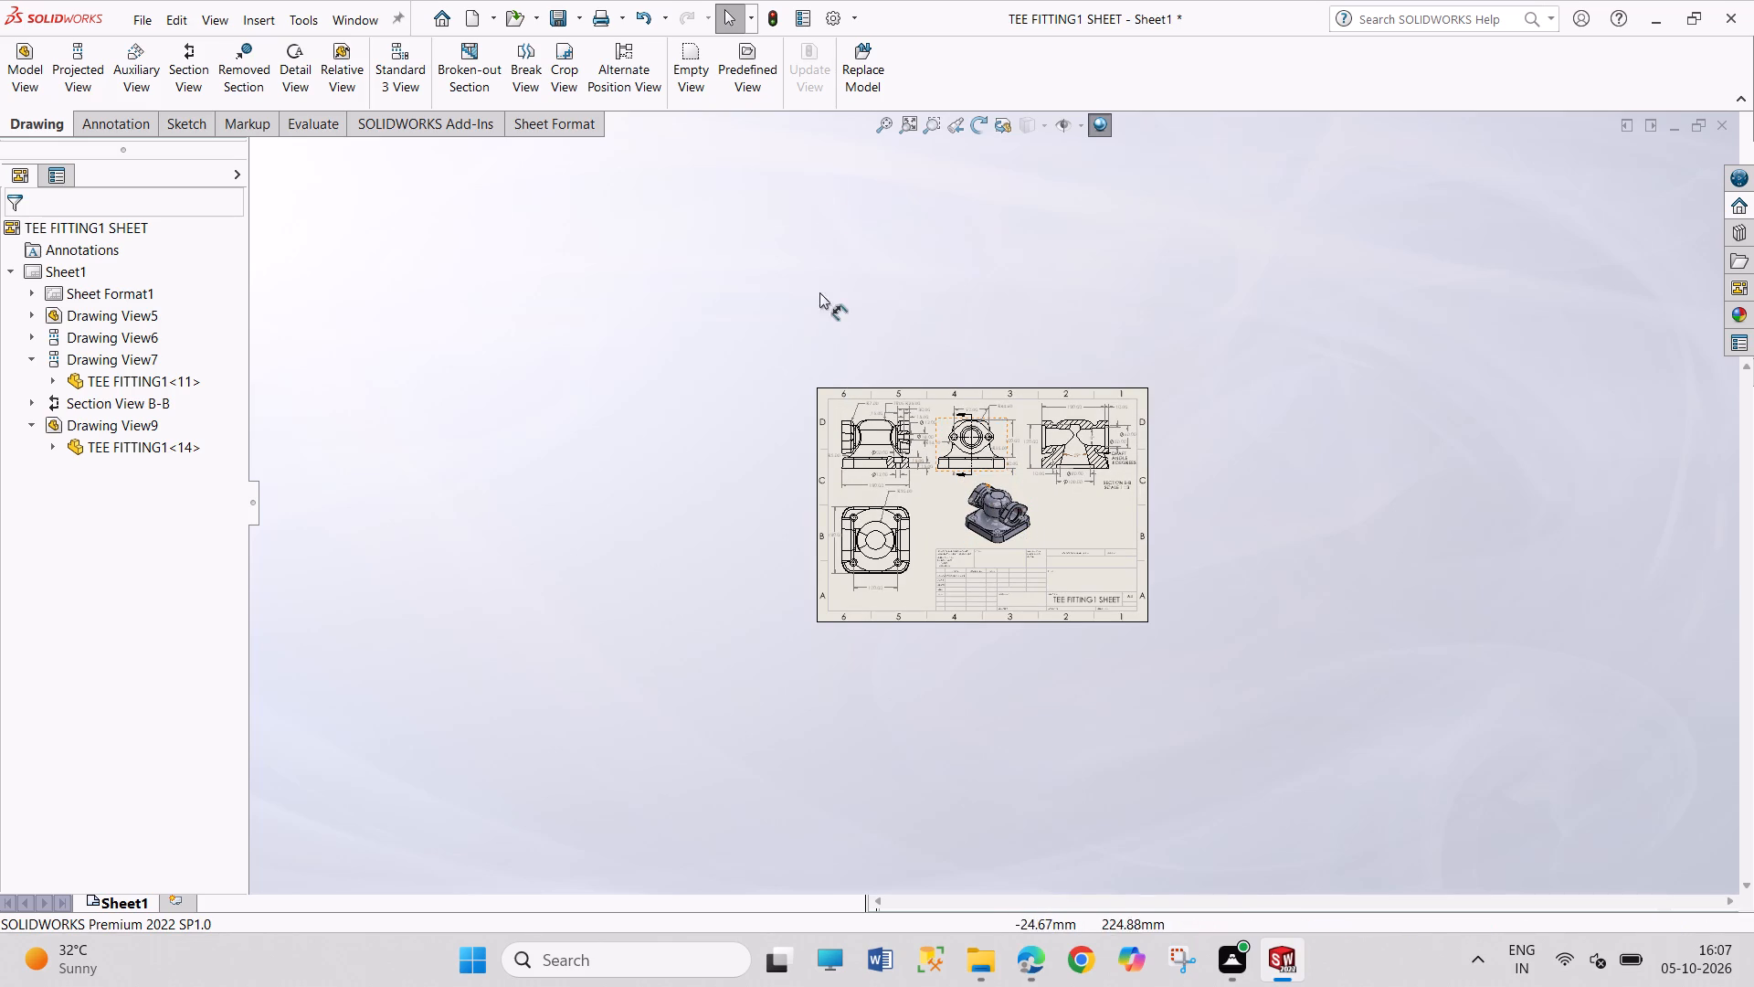
left_click(884, 128)
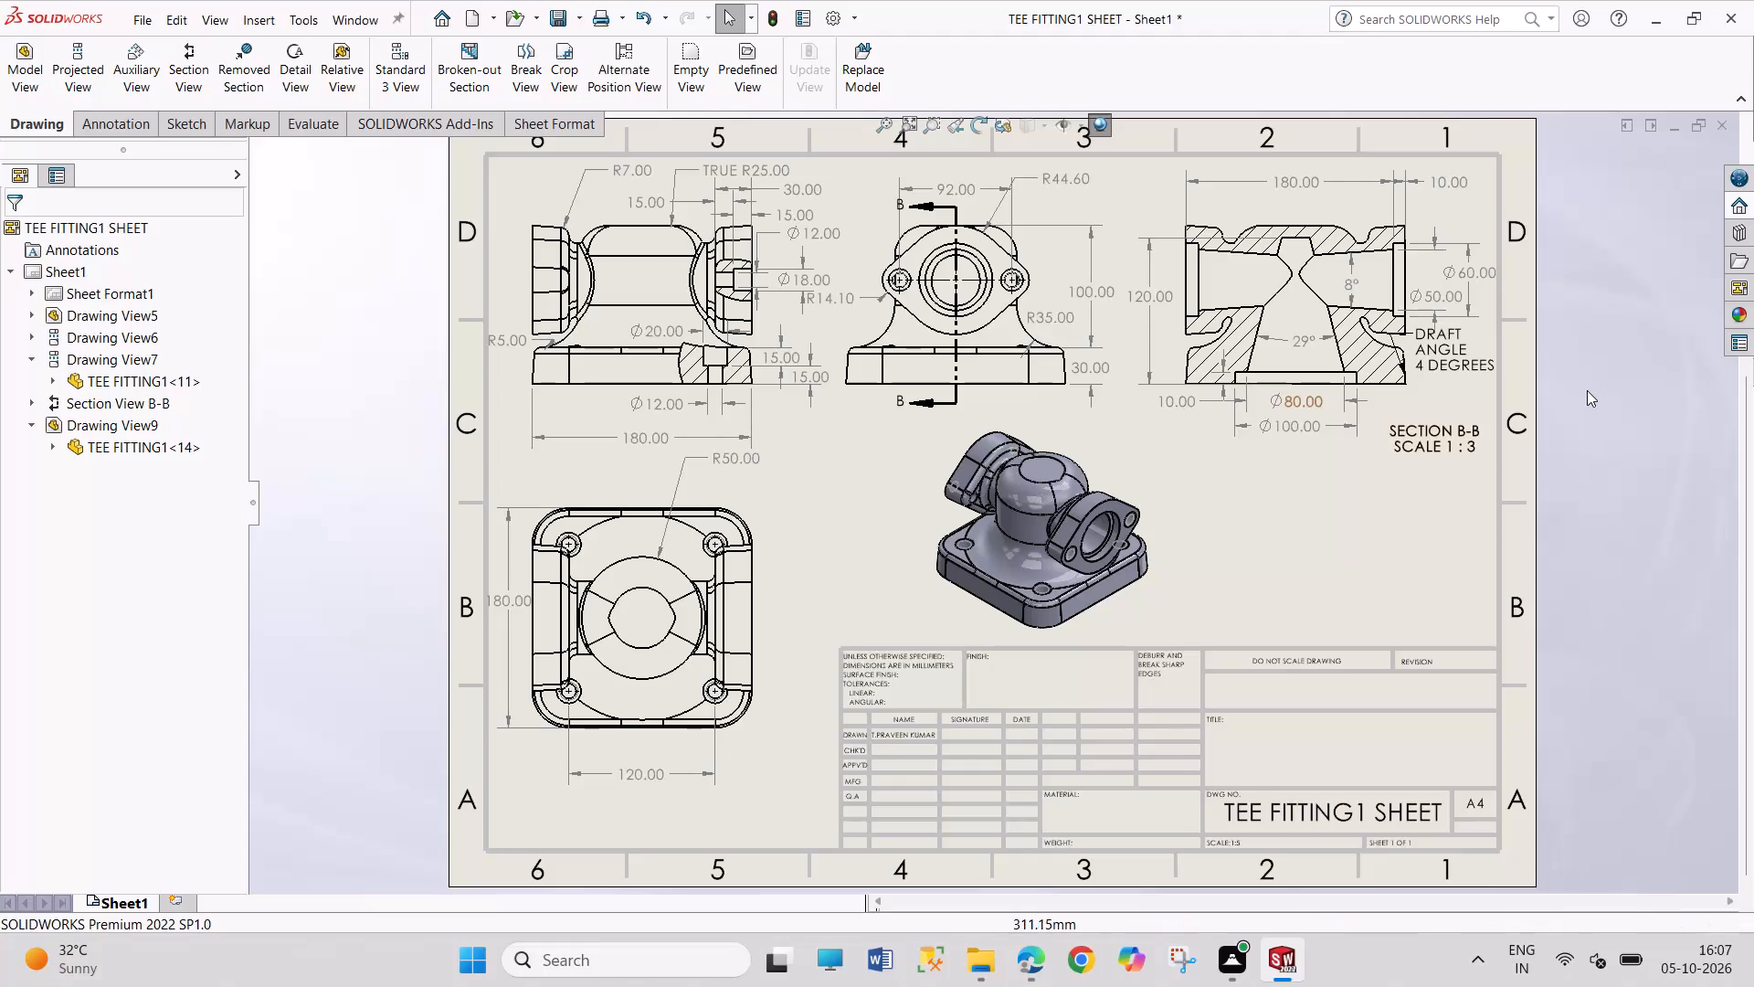
Save the TEE FITTING1 SHEET drawing.
key("ctrl+s")
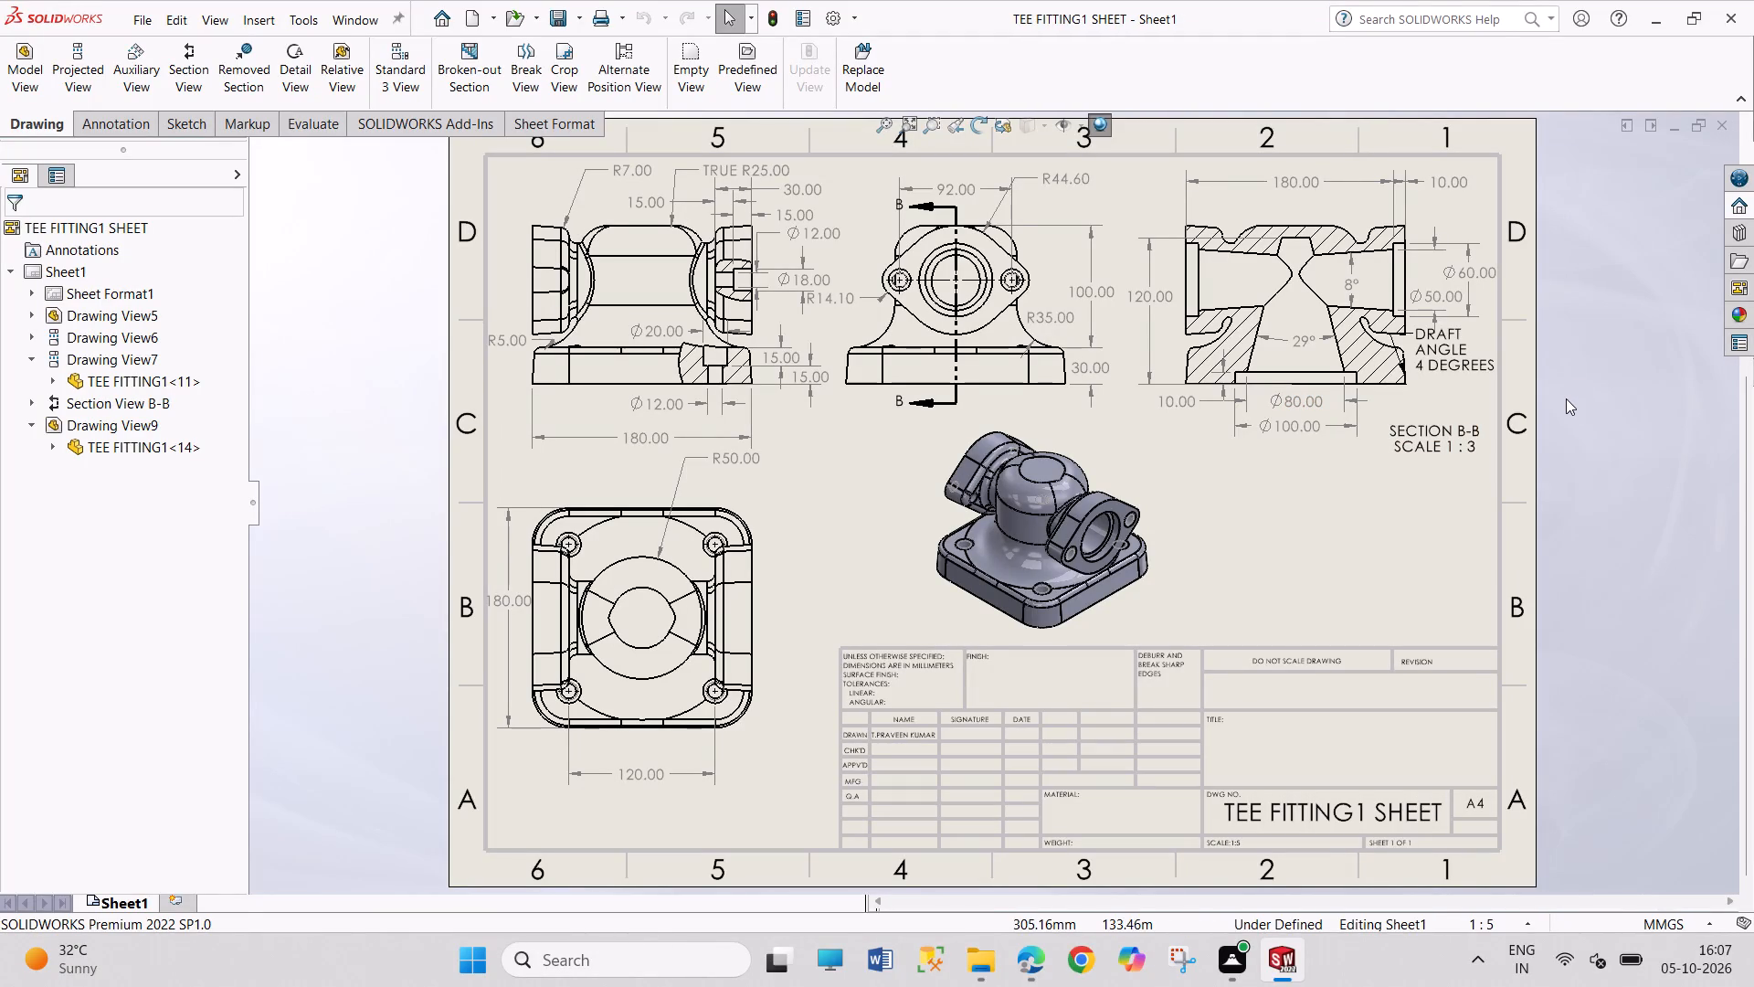
Set the print paper size to A4 in the page setup for Microsoft Print to PDF.
key("ctrl+p")
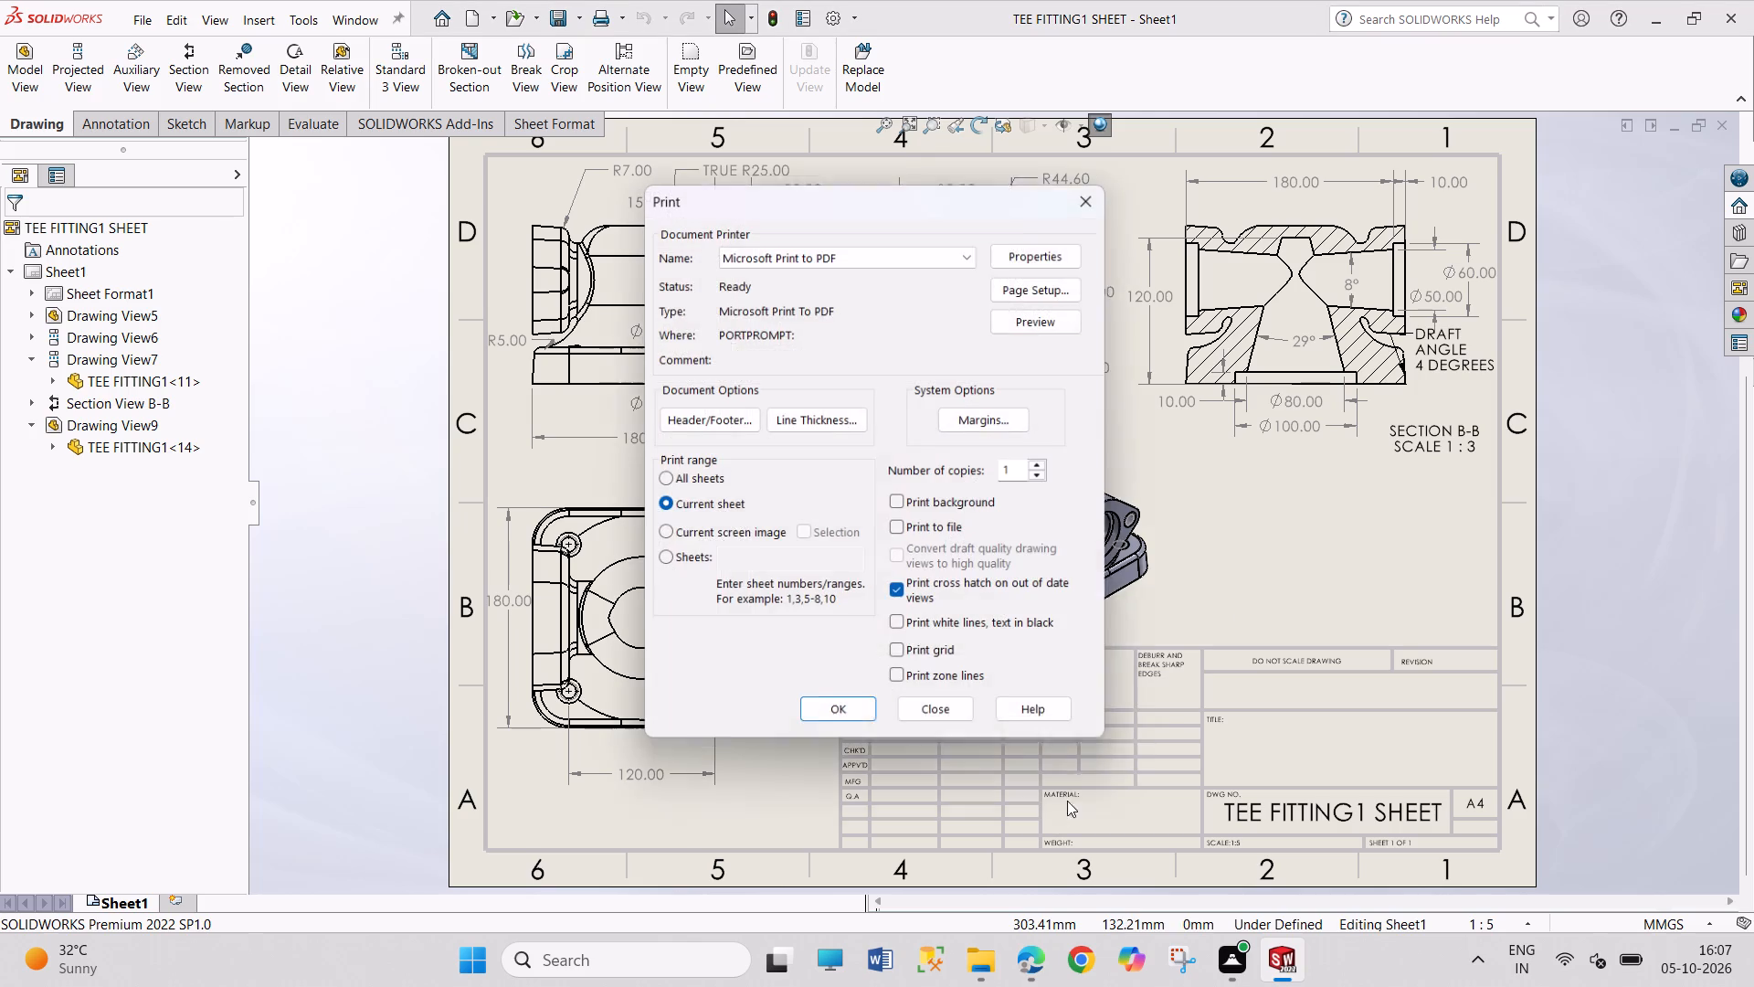
left_click(1051, 290)
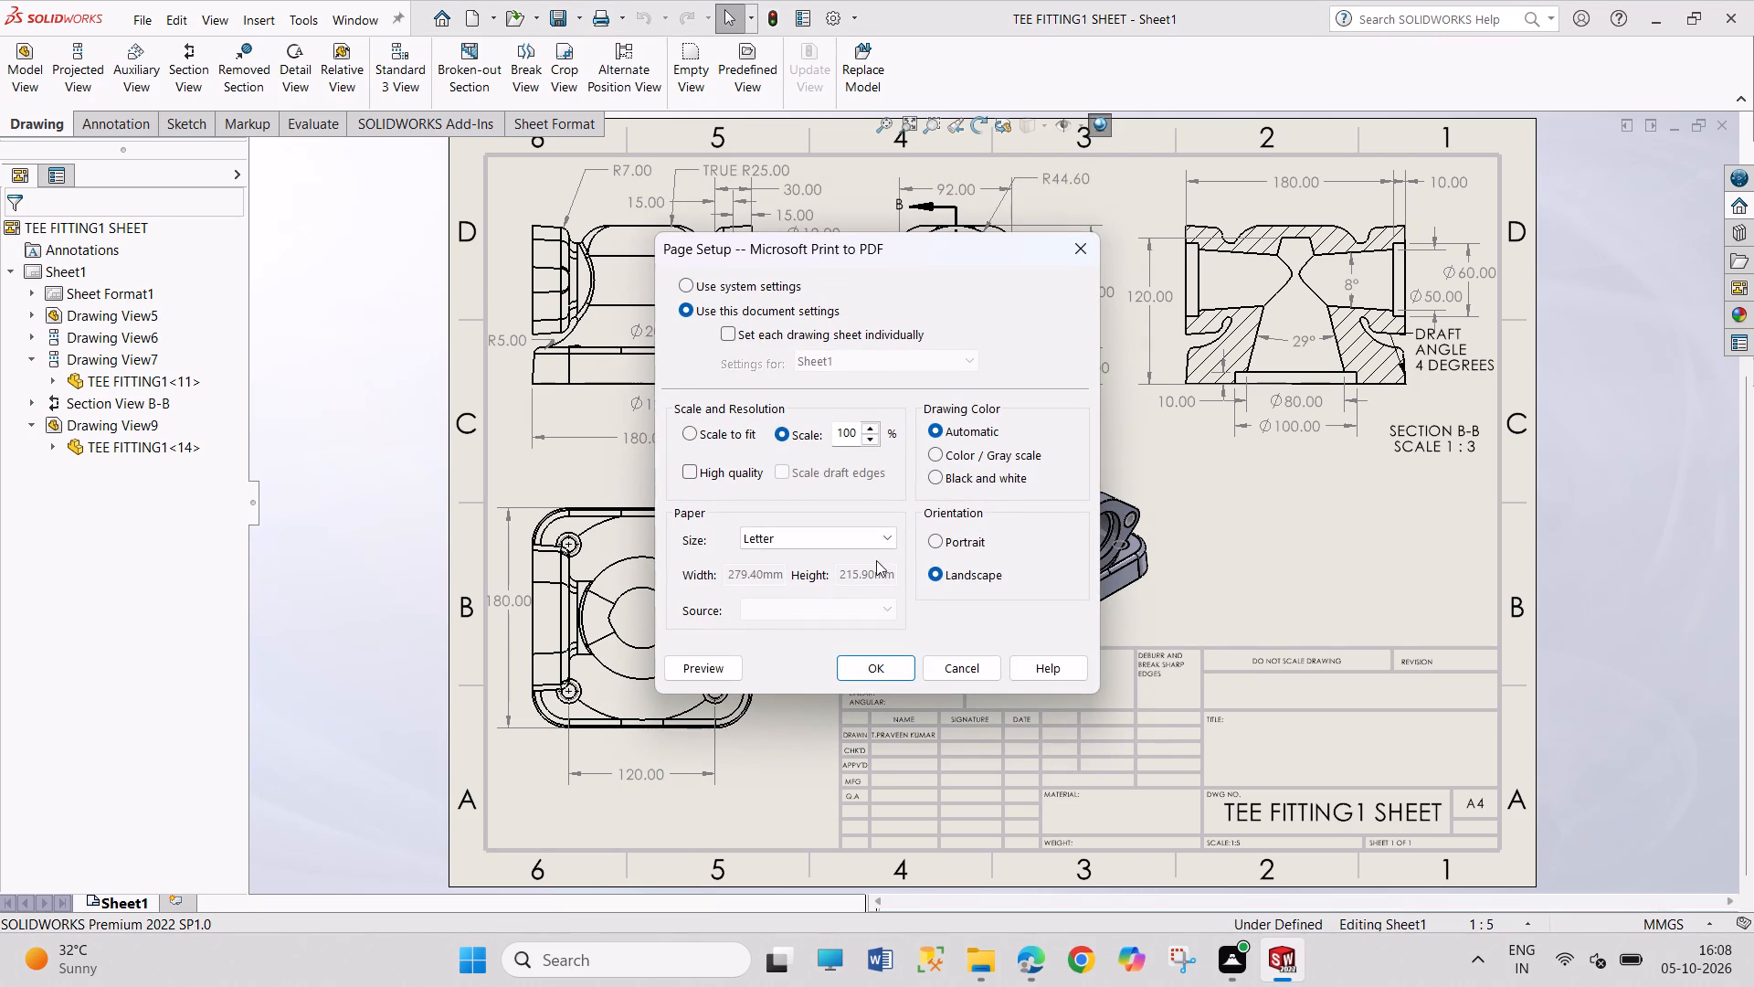
left_click(872, 535)
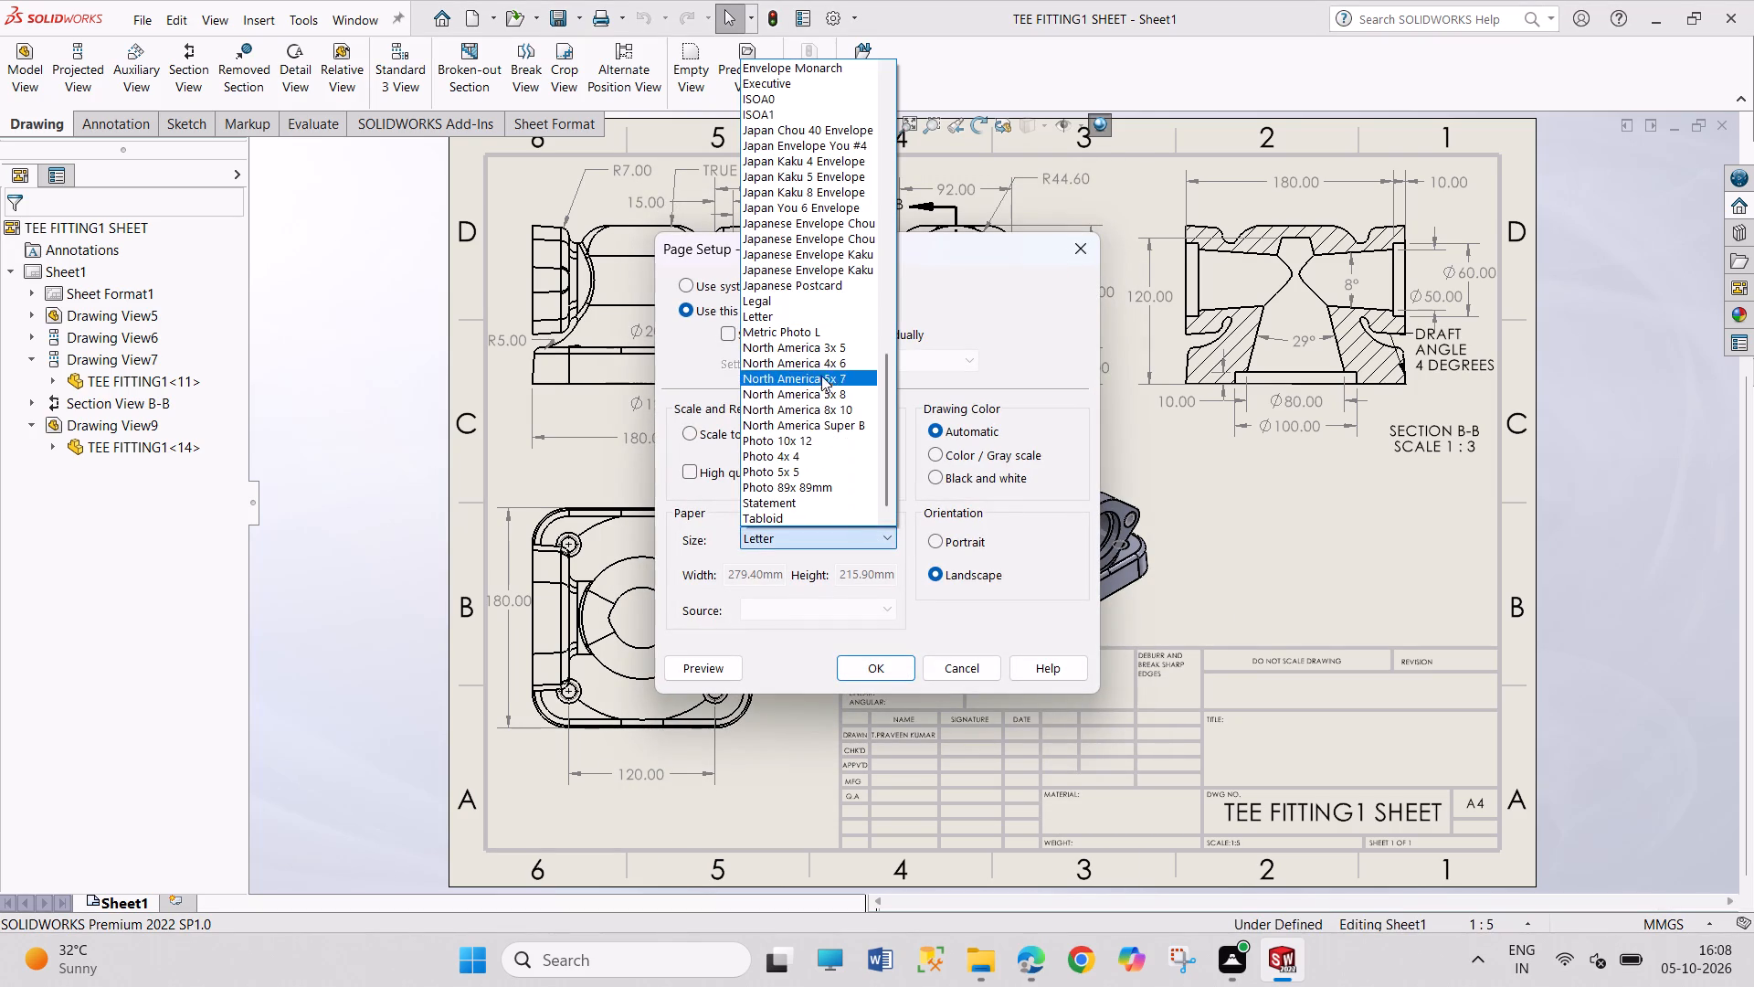
scroll(806, 336, "up", 8)
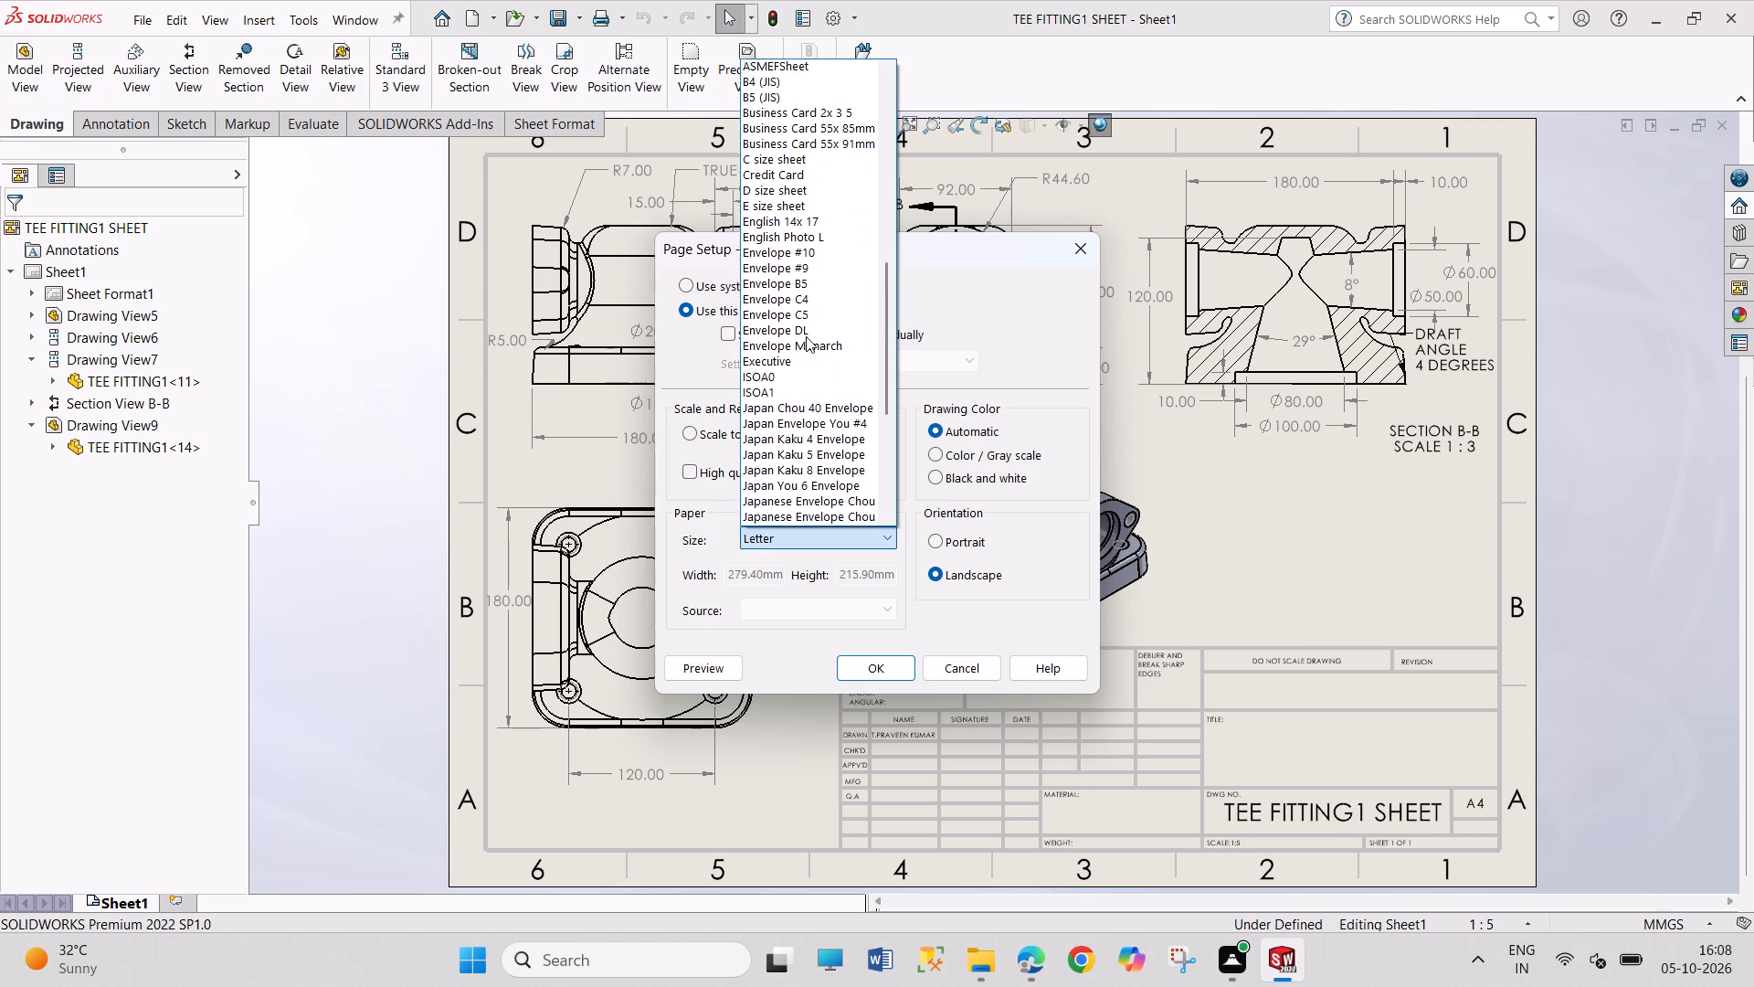
scroll(806, 336, "up", 4)
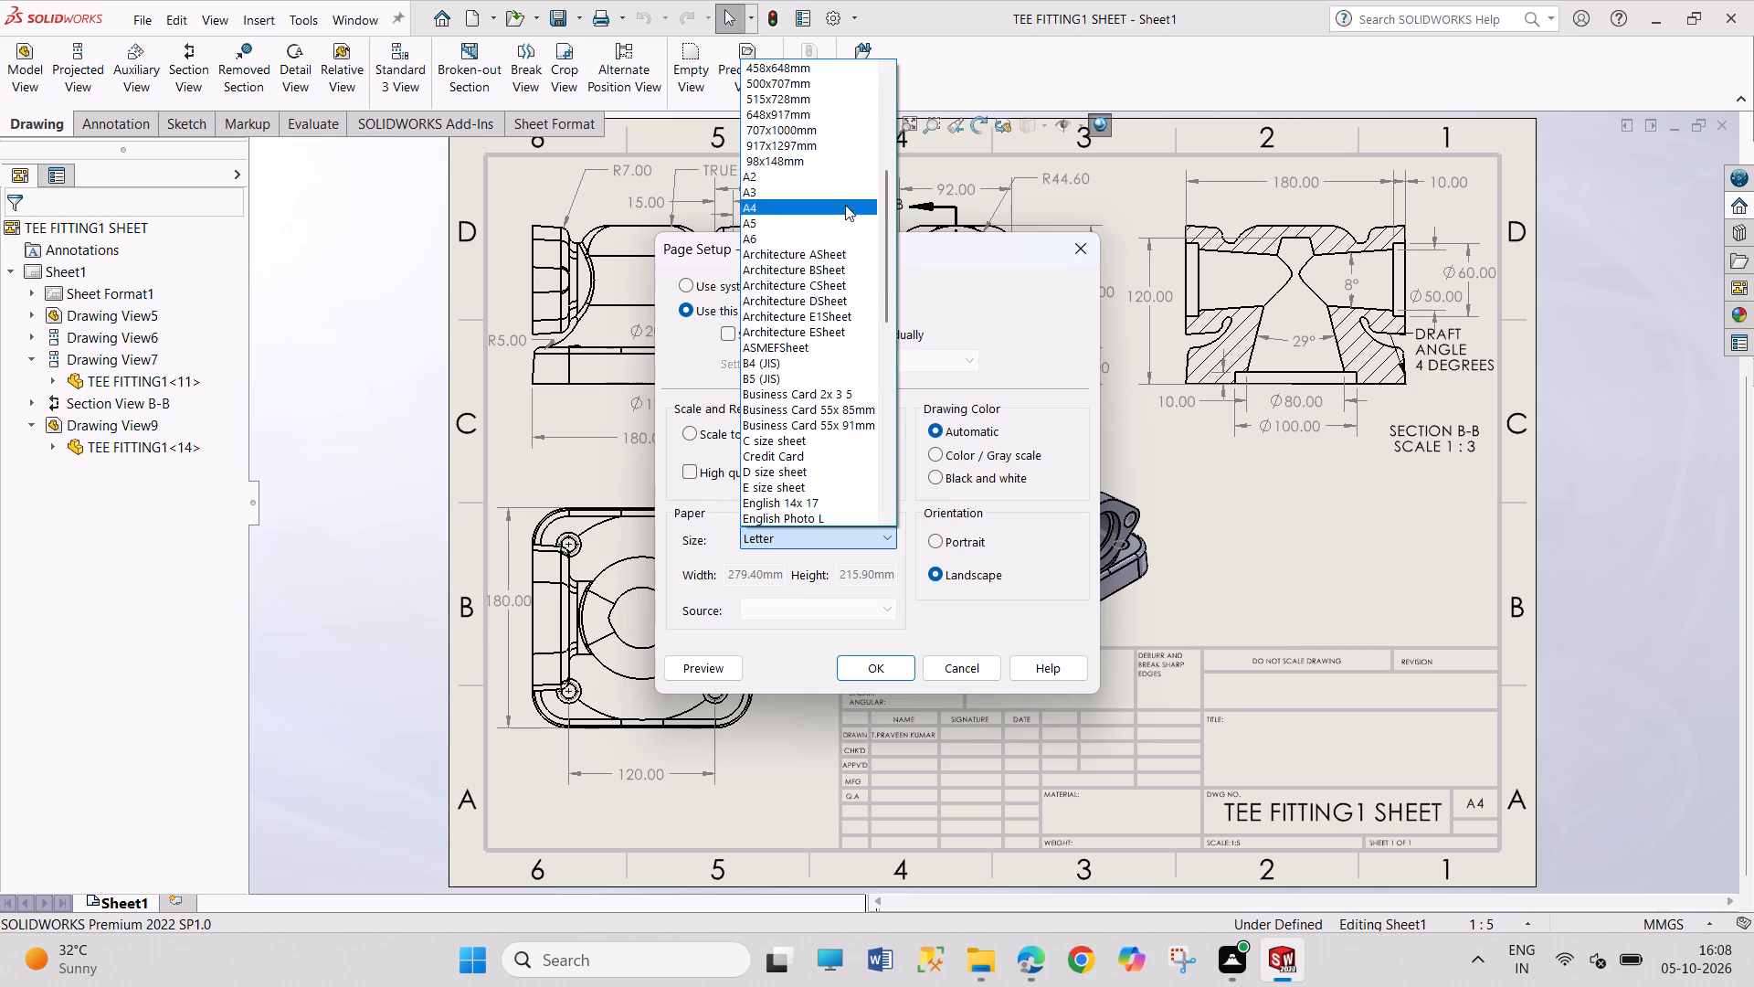
left_click(845, 205)
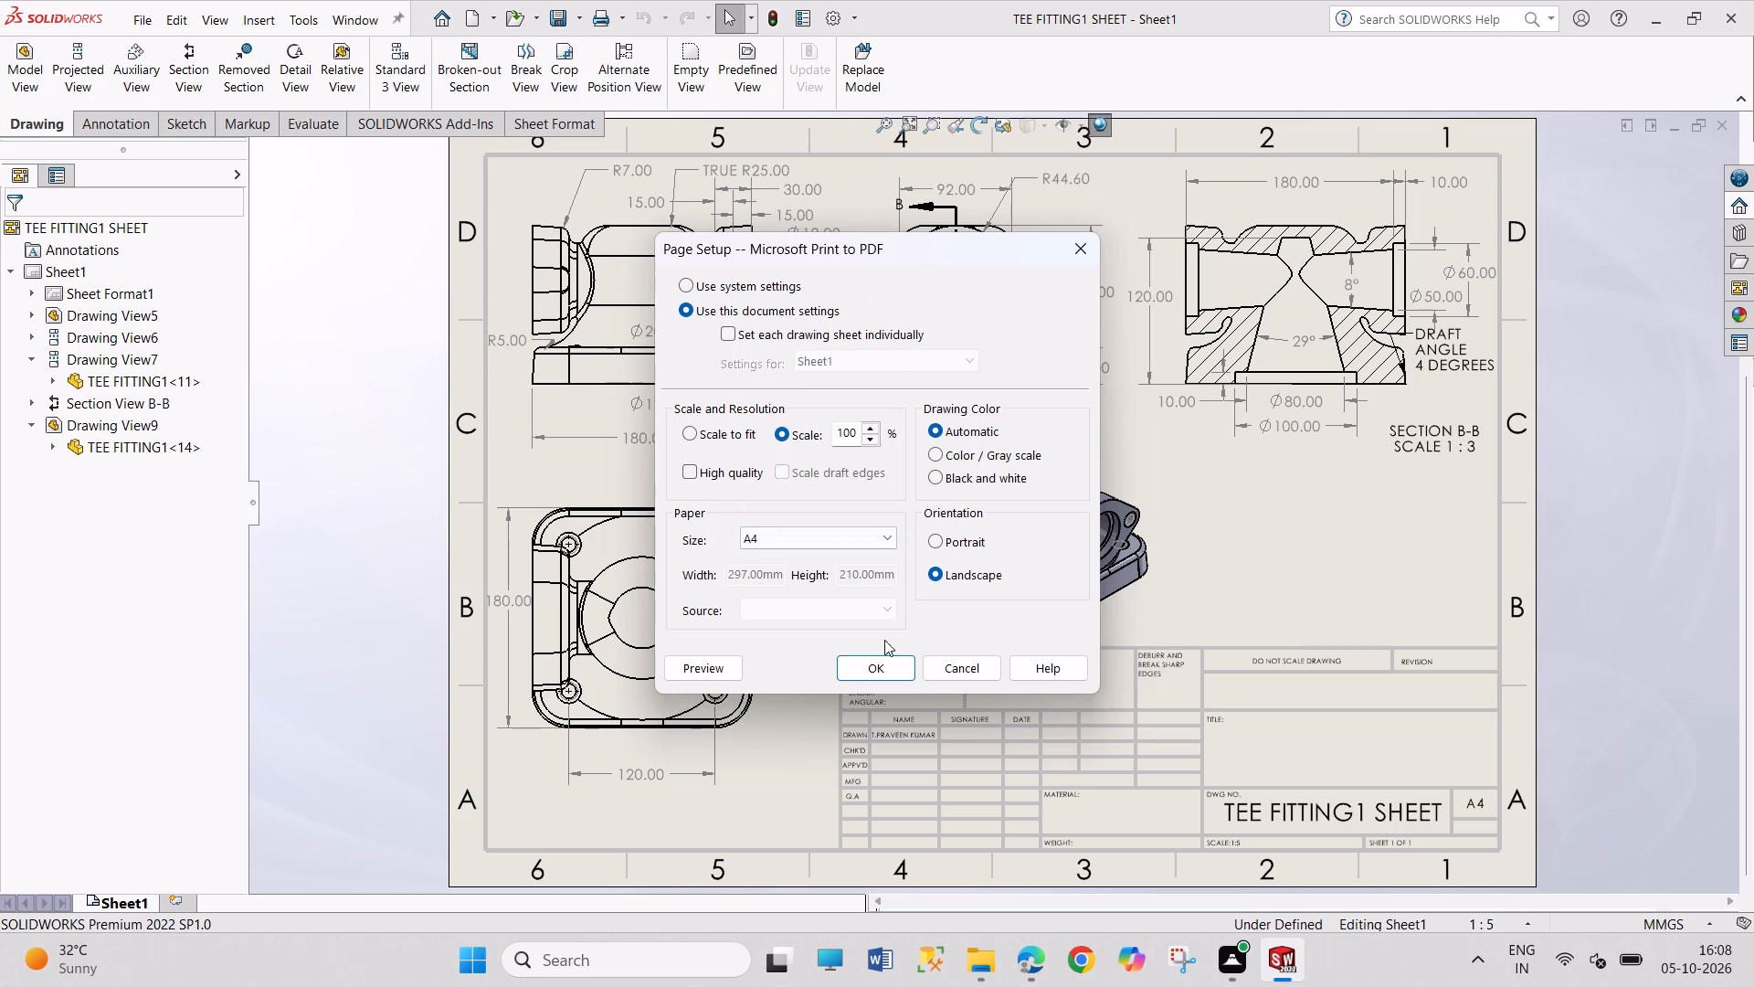
left_click(877, 672)
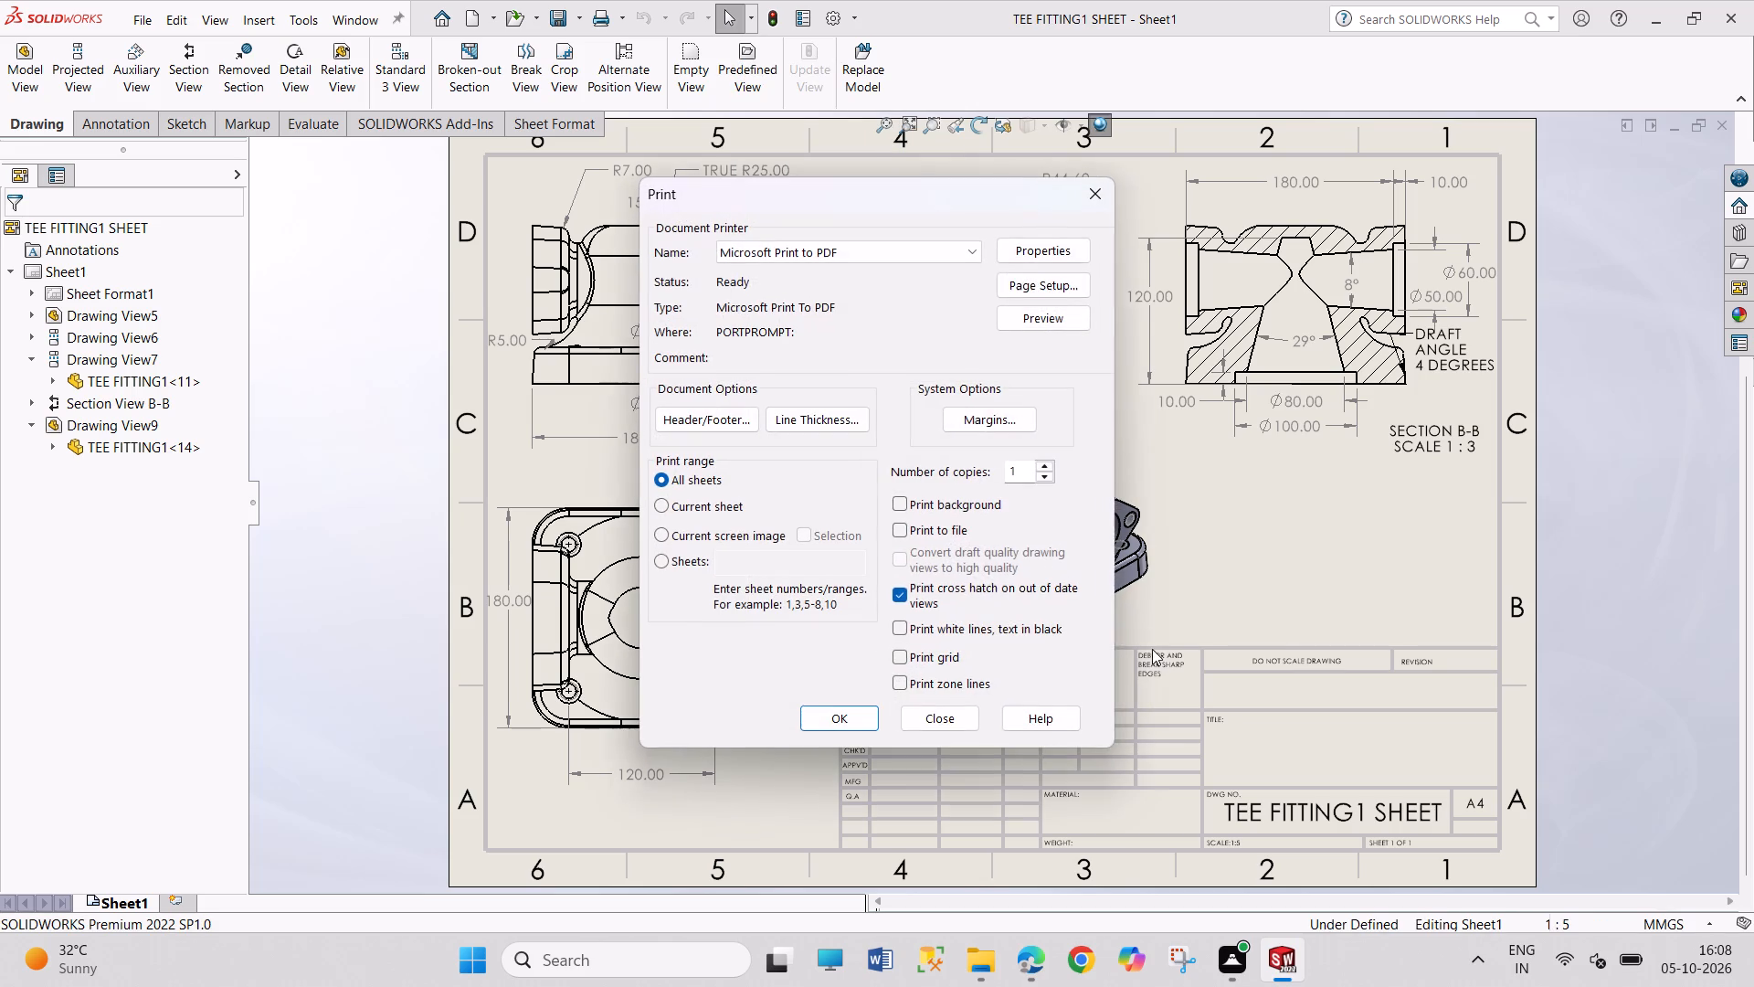
Preview the A4 printout of the drawing and send it to Microsoft Print to PDF.
left_click(1031, 321)
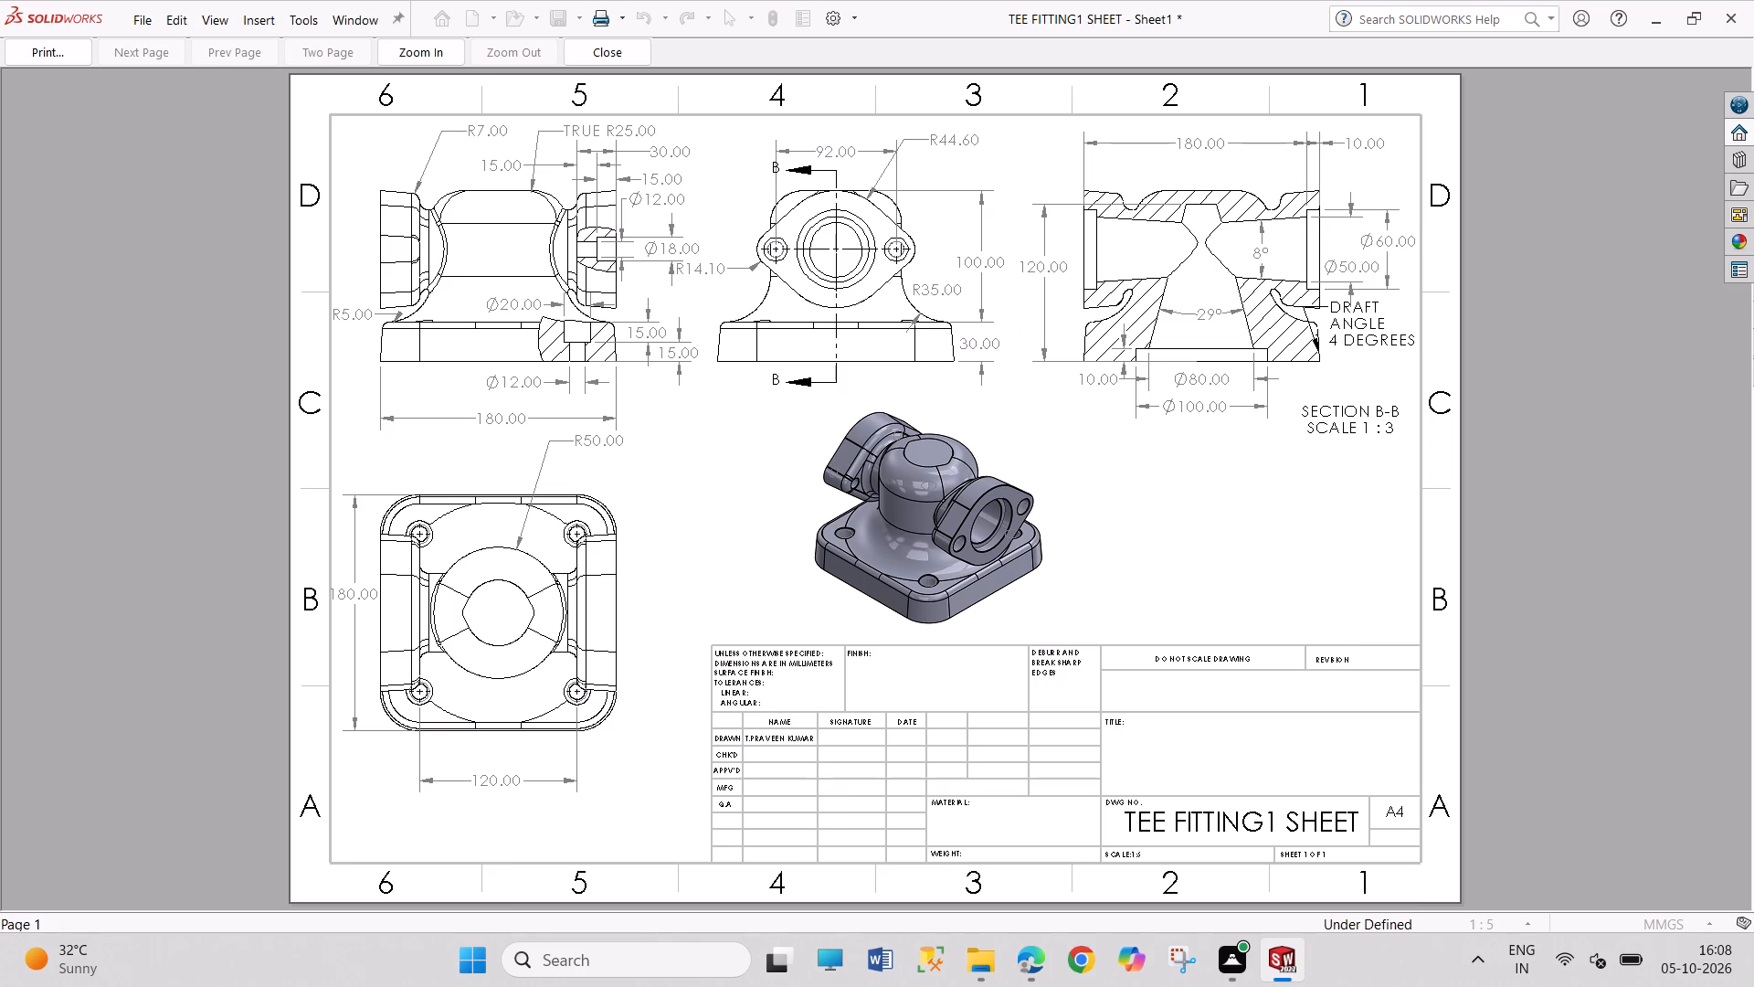
left_click(58, 58)
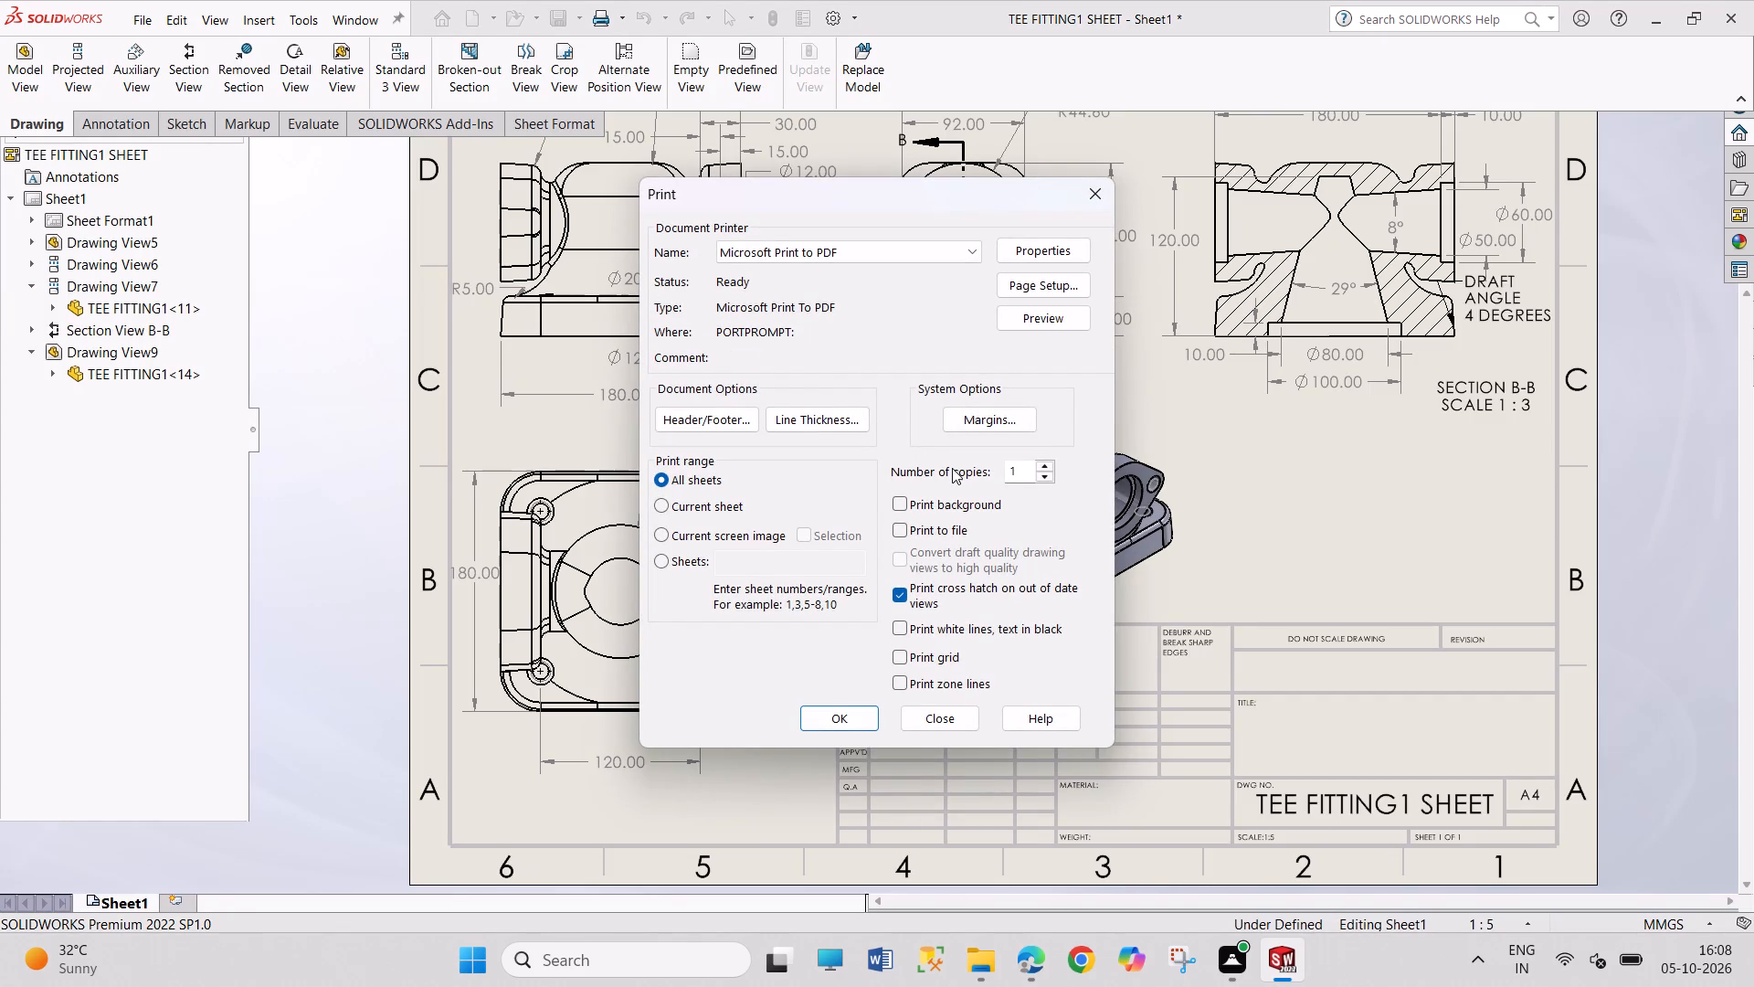
left_click(854, 724)
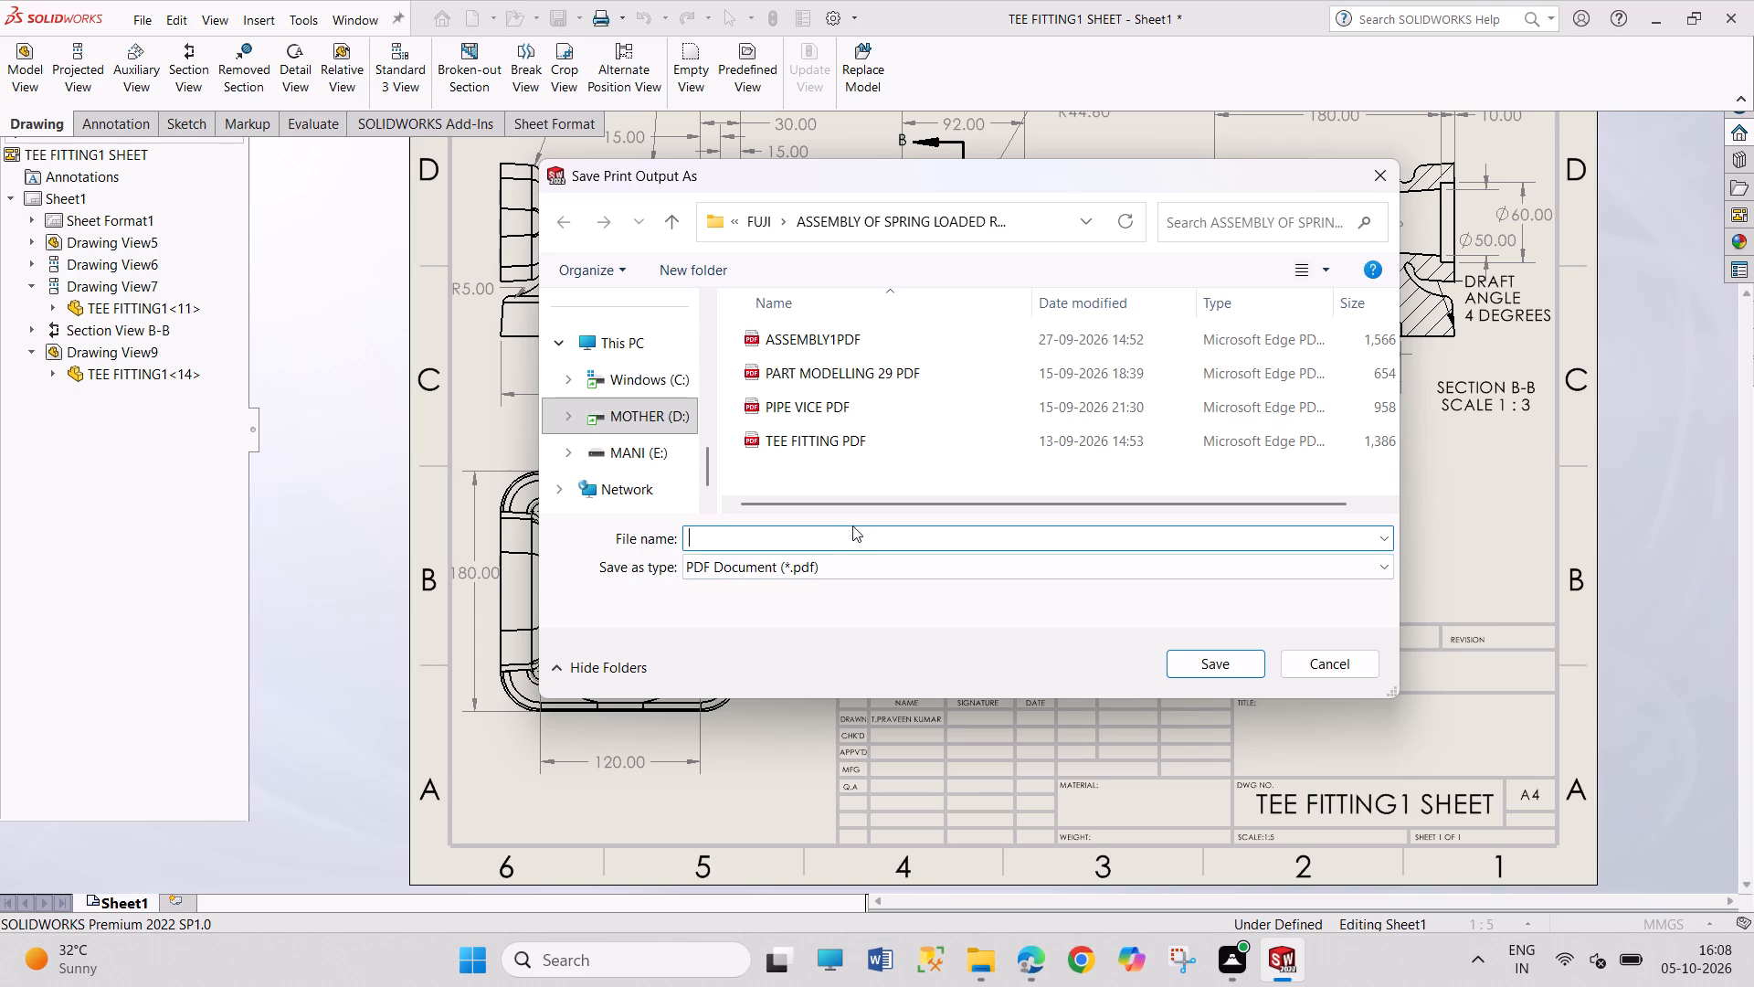
Name the print output file TEE FITTING1 PDF and save it as a PDF document in the current folder.
left_click(841, 530)
type("TEEV")
key("BackSpace")
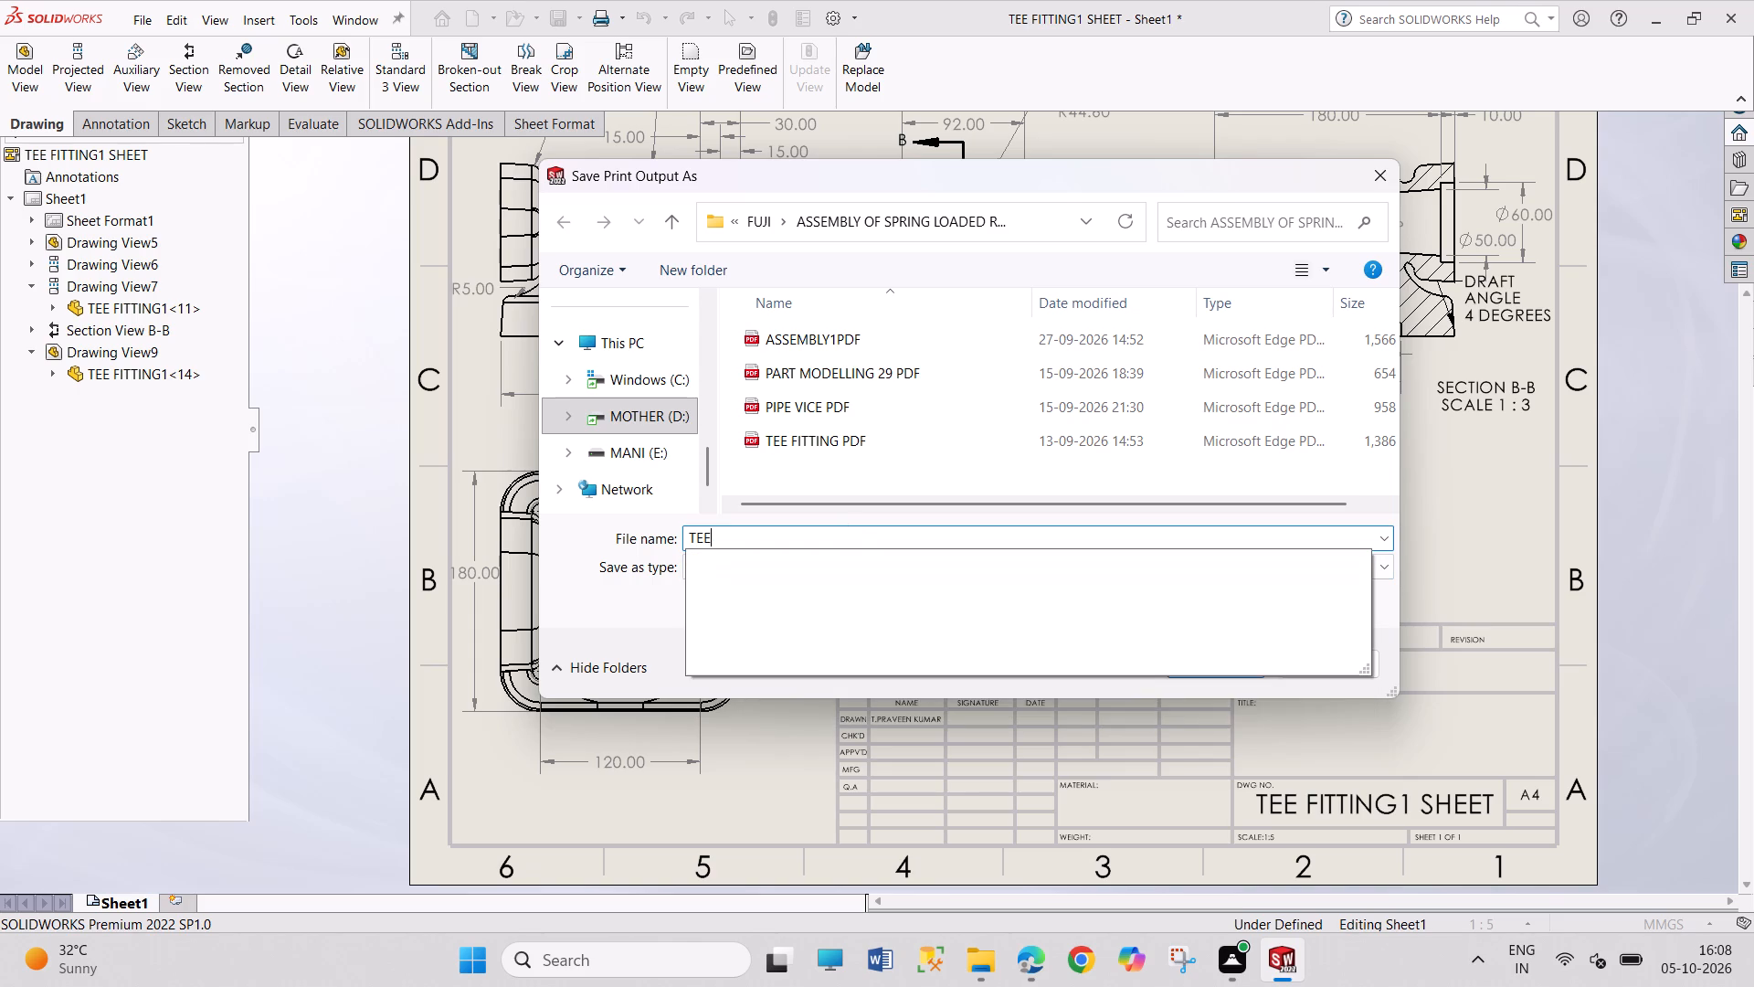
key("space")
type("FITTING")
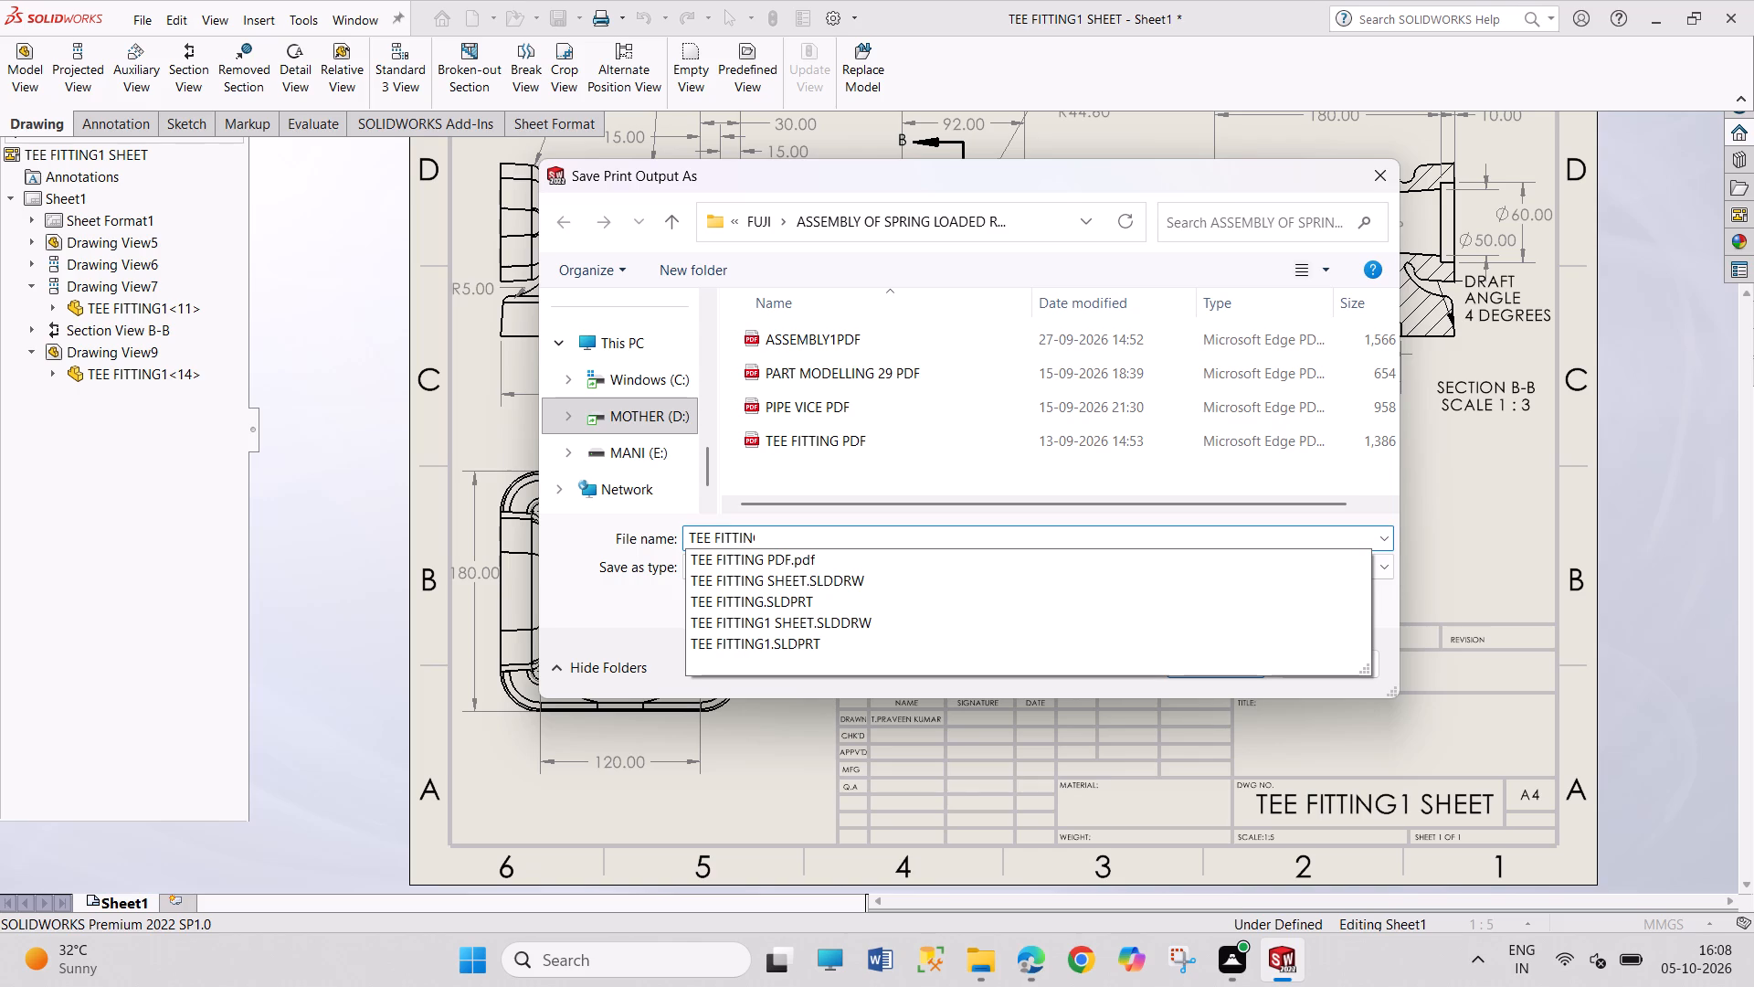
key("space")
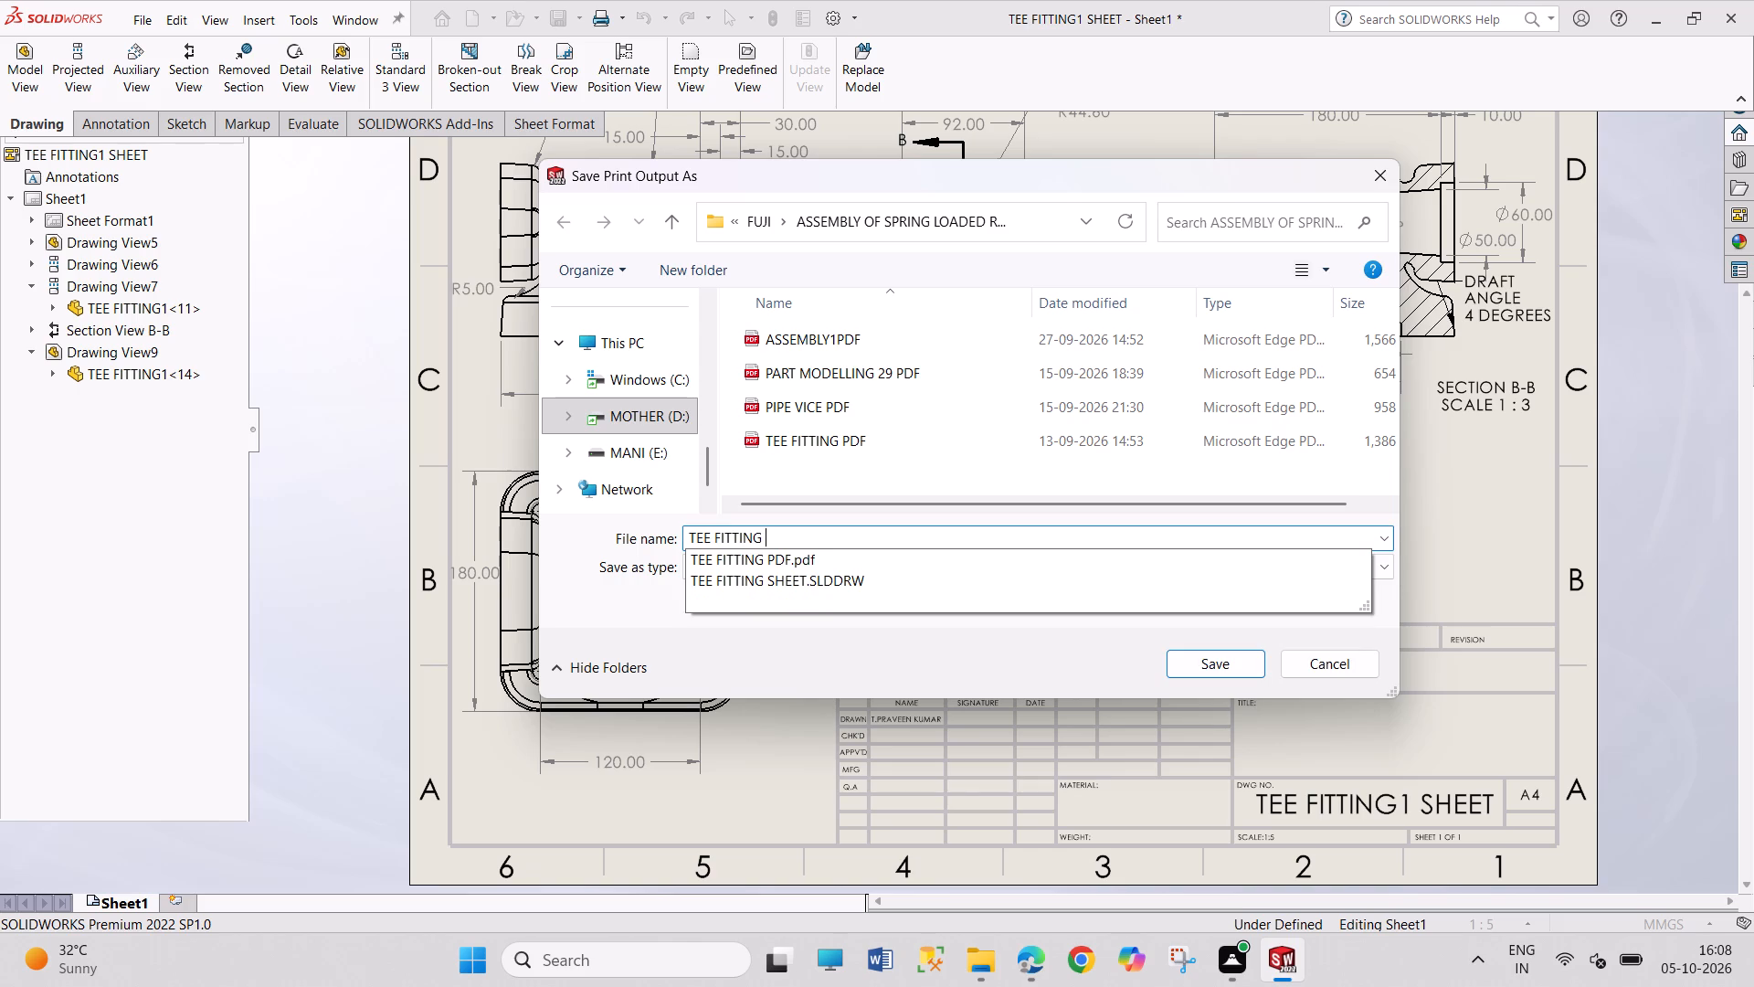
type("1")
key("space")
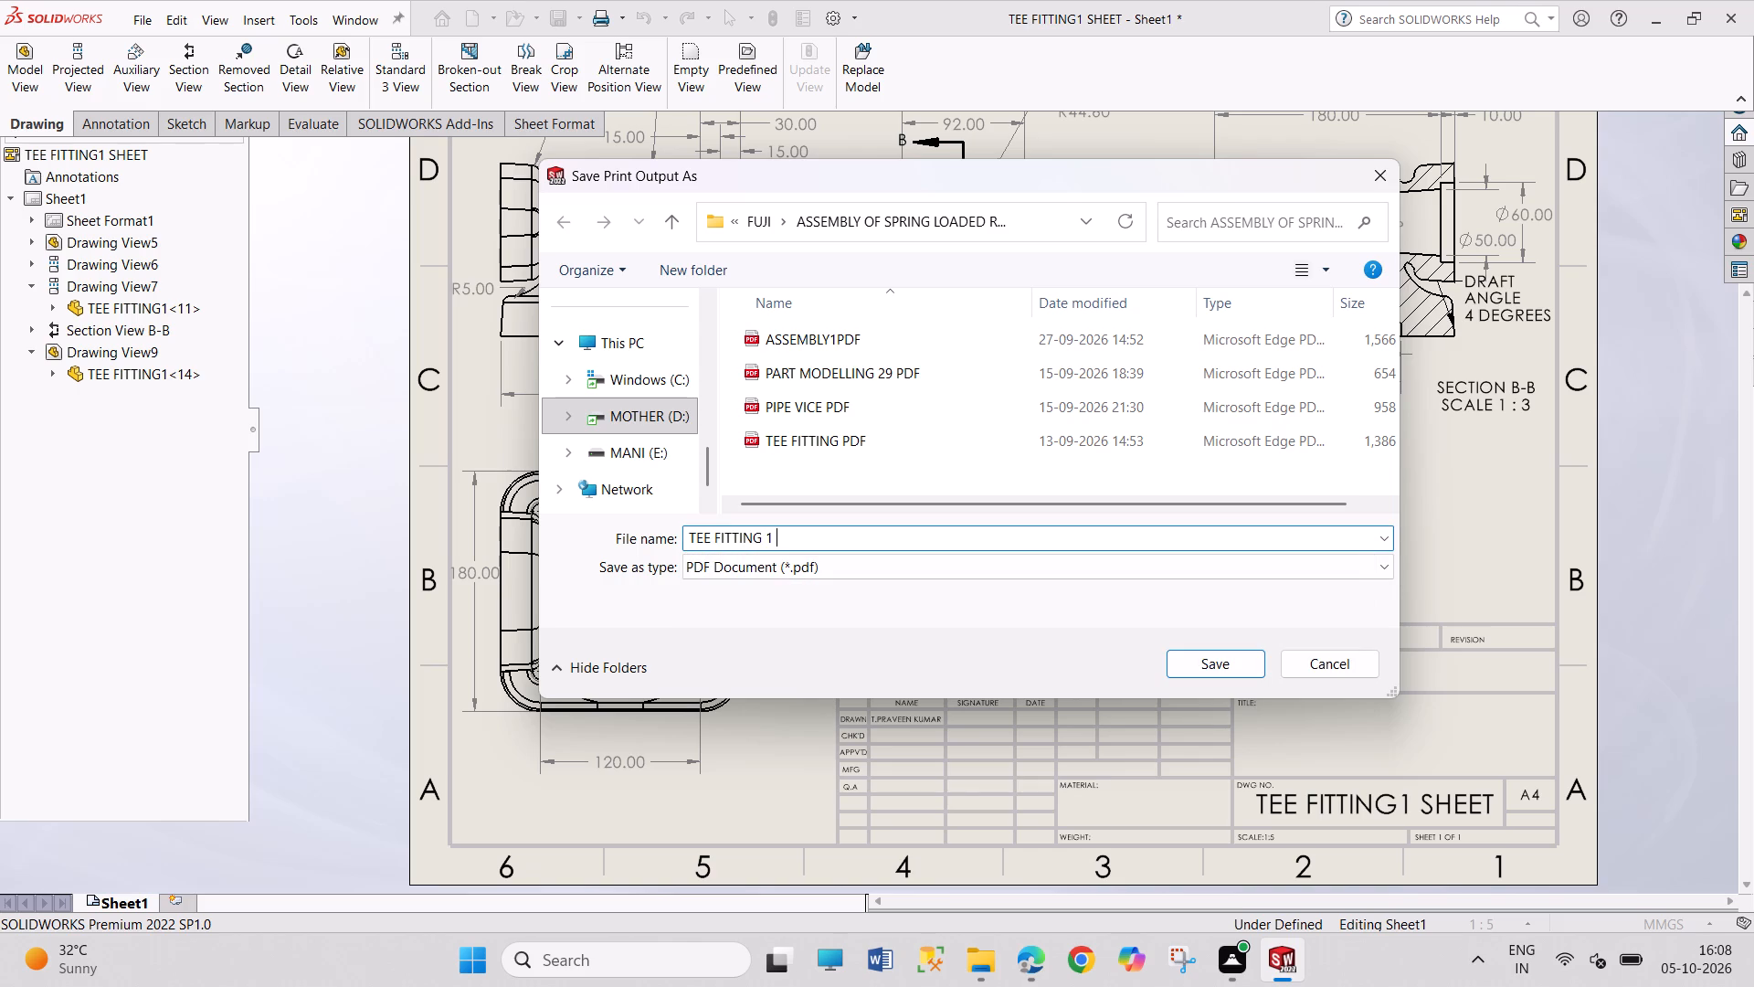
key("BackSpace")
key("BackSpace")
type("1")
key("space")
key("p")
type("DF")
key("Left")
key("Left")
key("Left")
key("Left")
key("Left")
key("BackSpace")
key("Right")
key("Right")
key("Right")
key("Right")
key("Right")
key("Return")
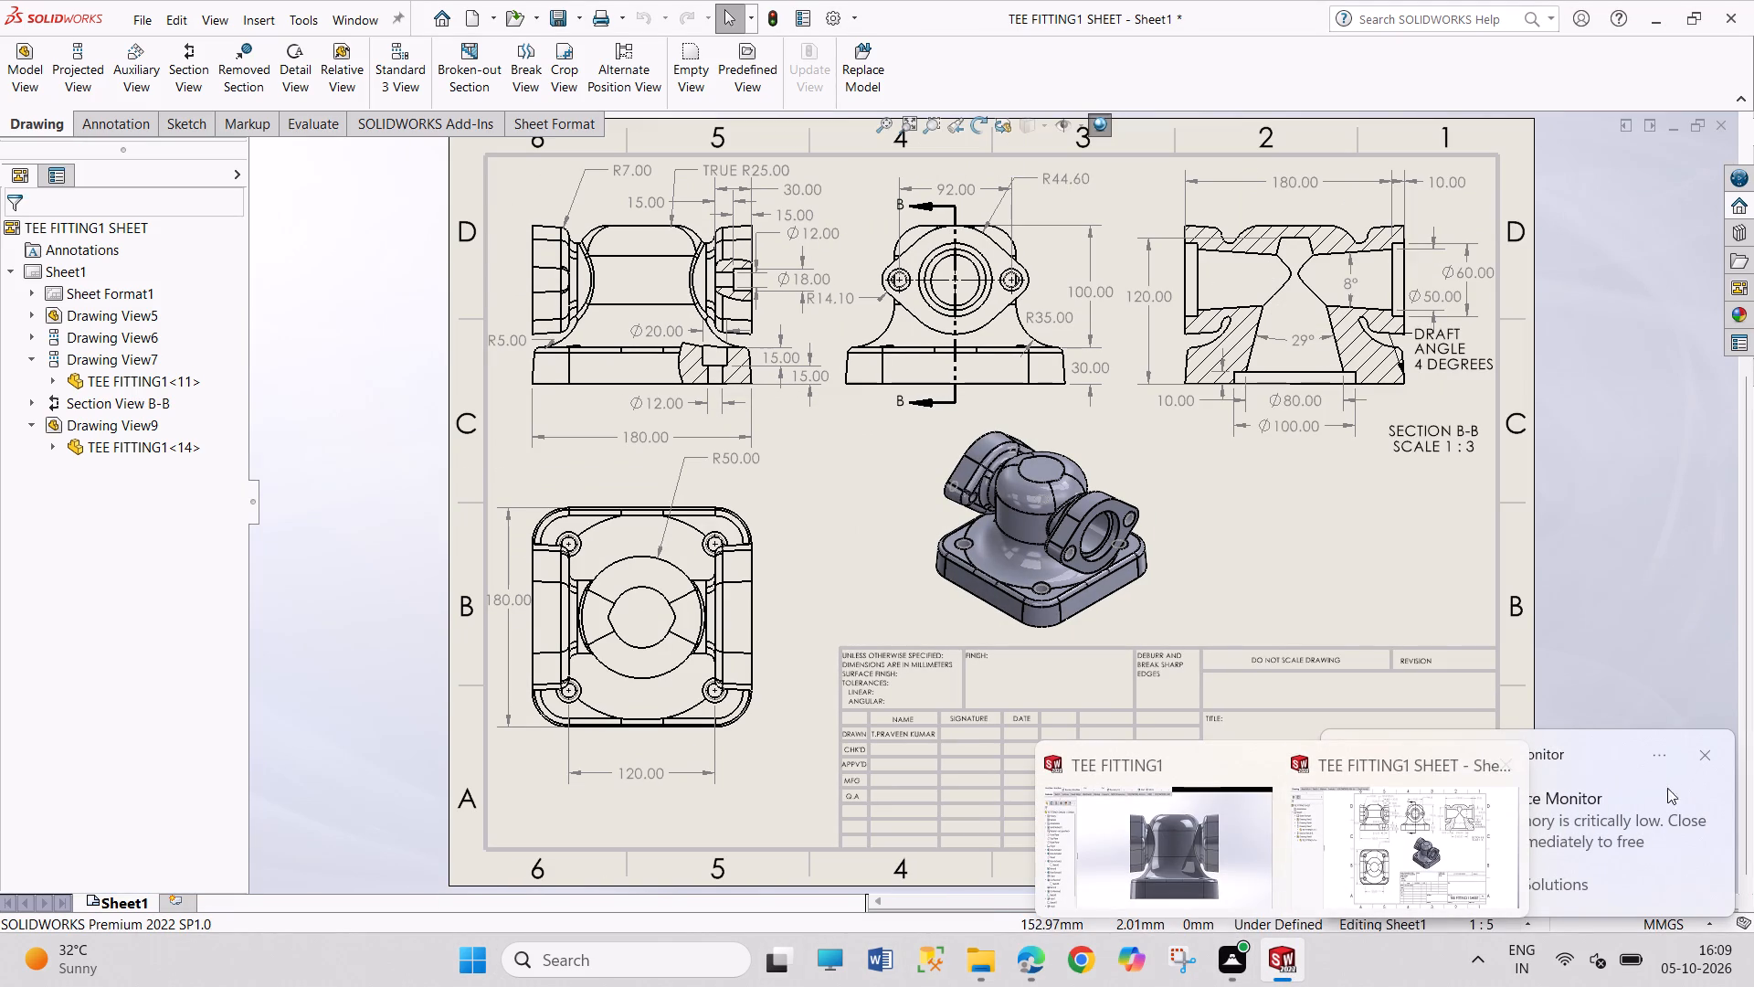
Dismiss the Resource Monitor notification.
left_click(1705, 754)
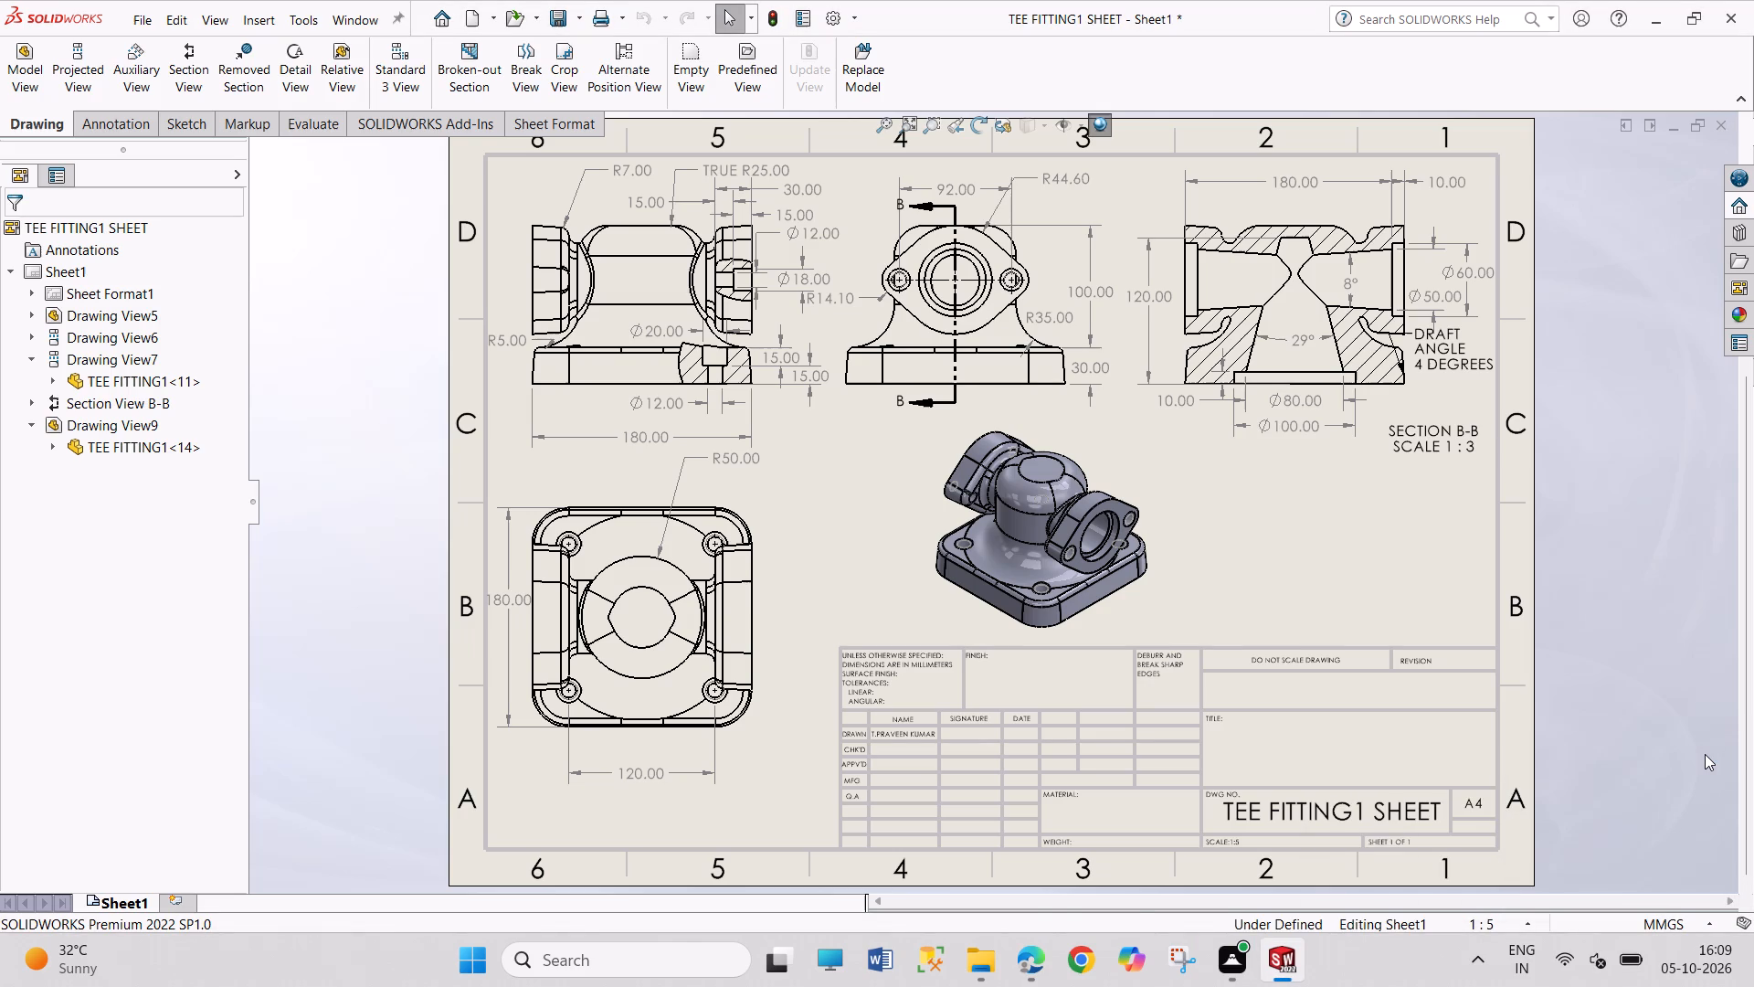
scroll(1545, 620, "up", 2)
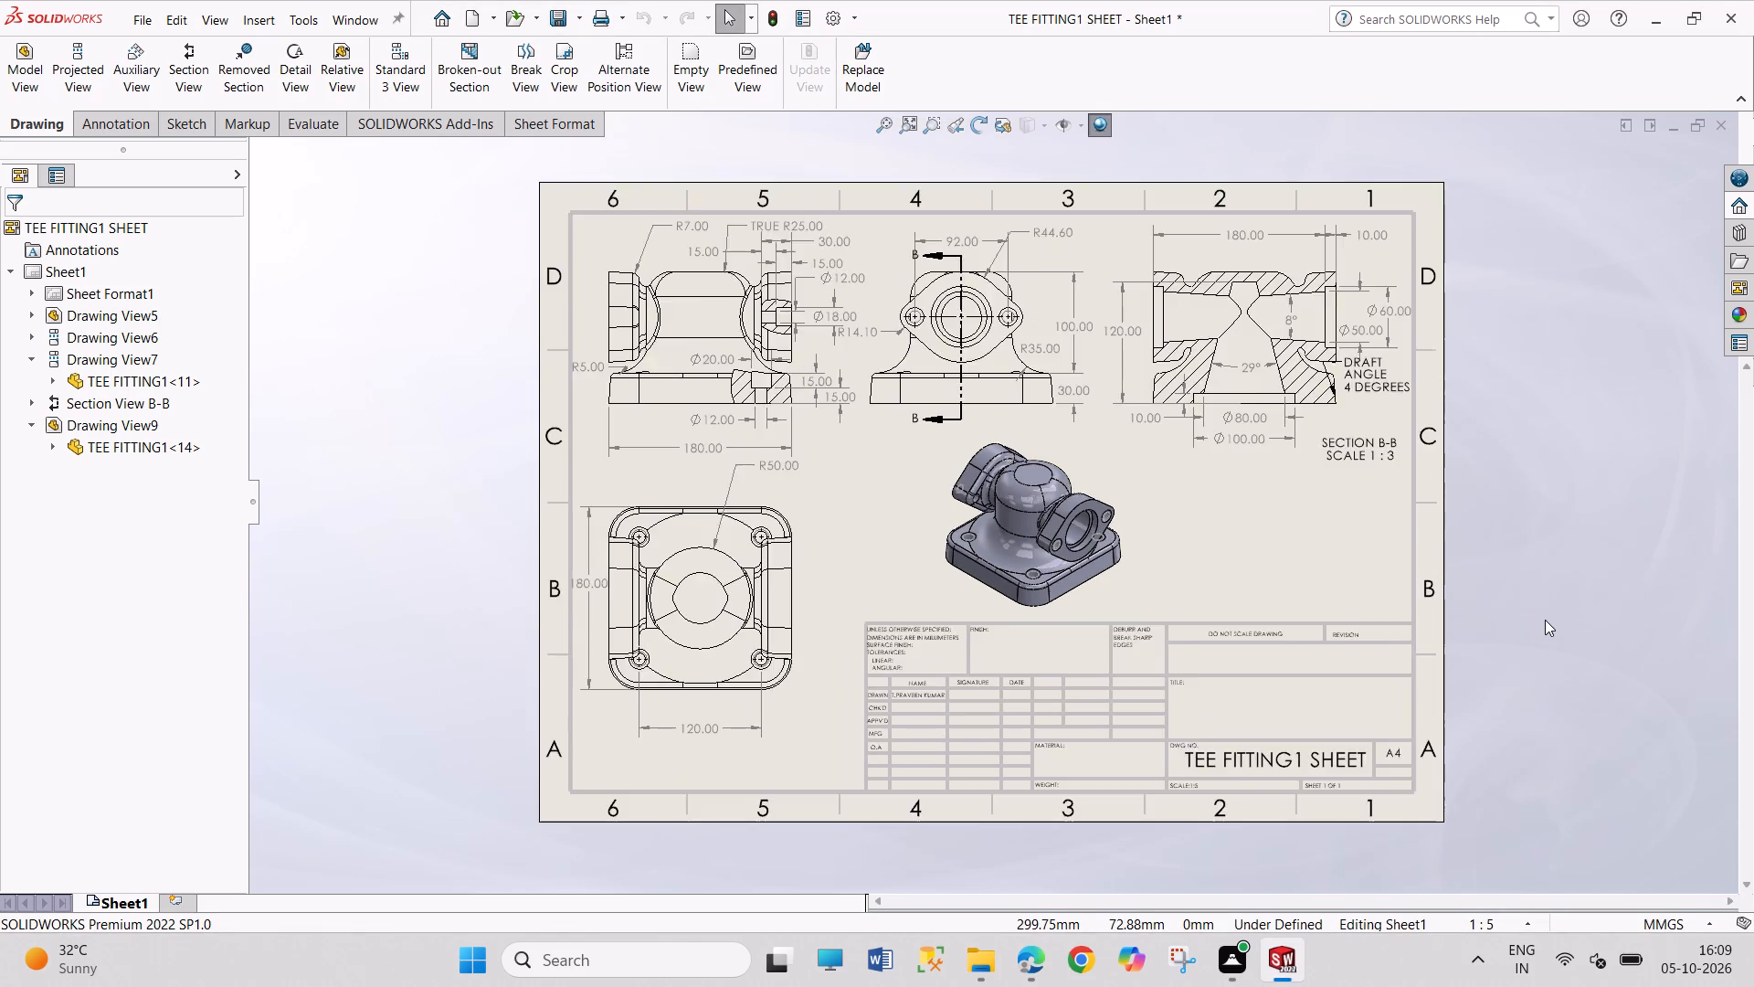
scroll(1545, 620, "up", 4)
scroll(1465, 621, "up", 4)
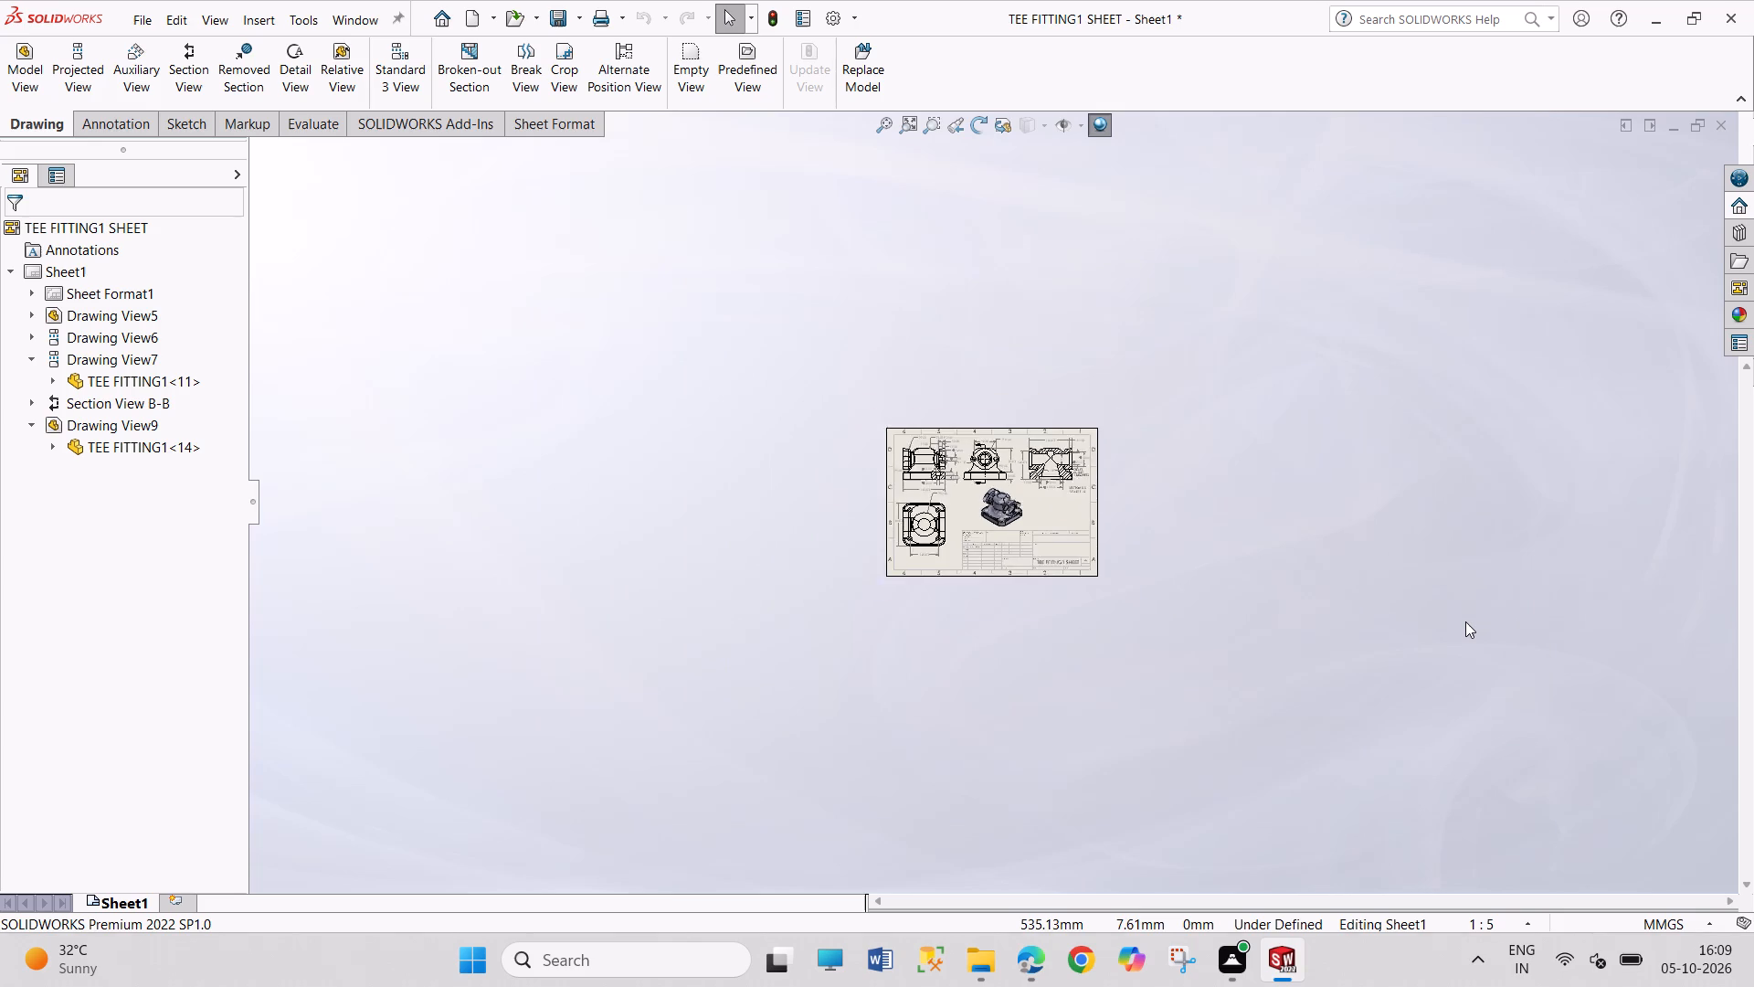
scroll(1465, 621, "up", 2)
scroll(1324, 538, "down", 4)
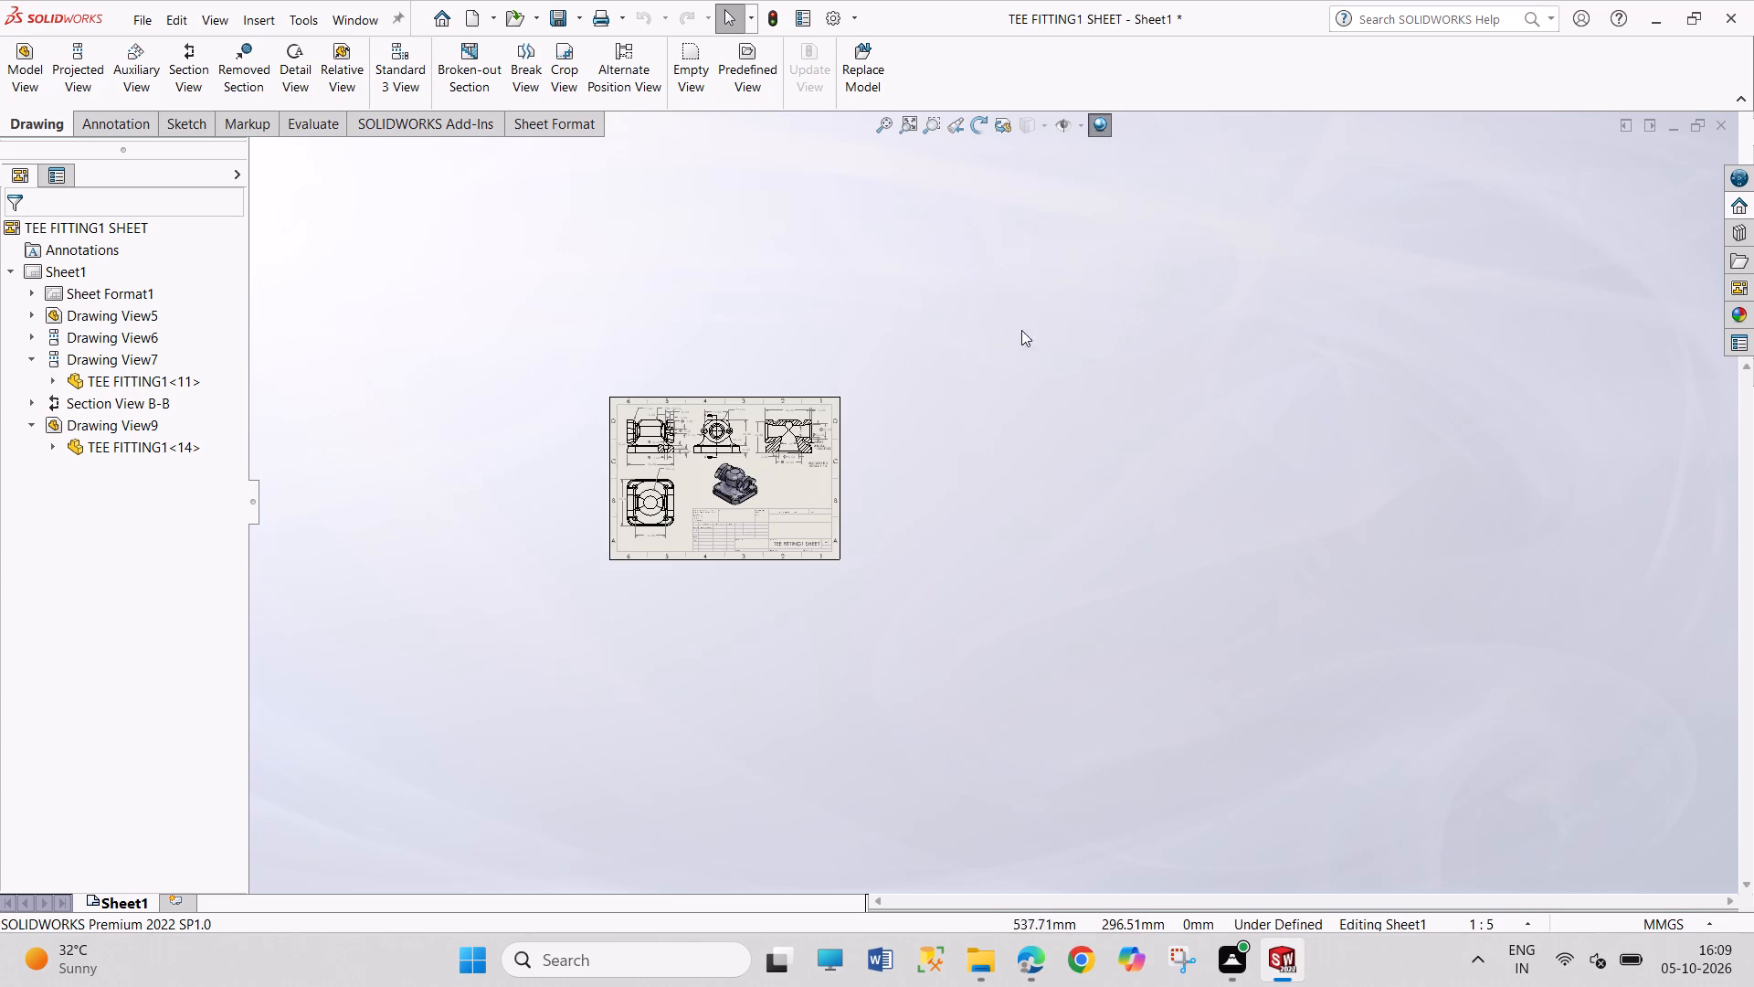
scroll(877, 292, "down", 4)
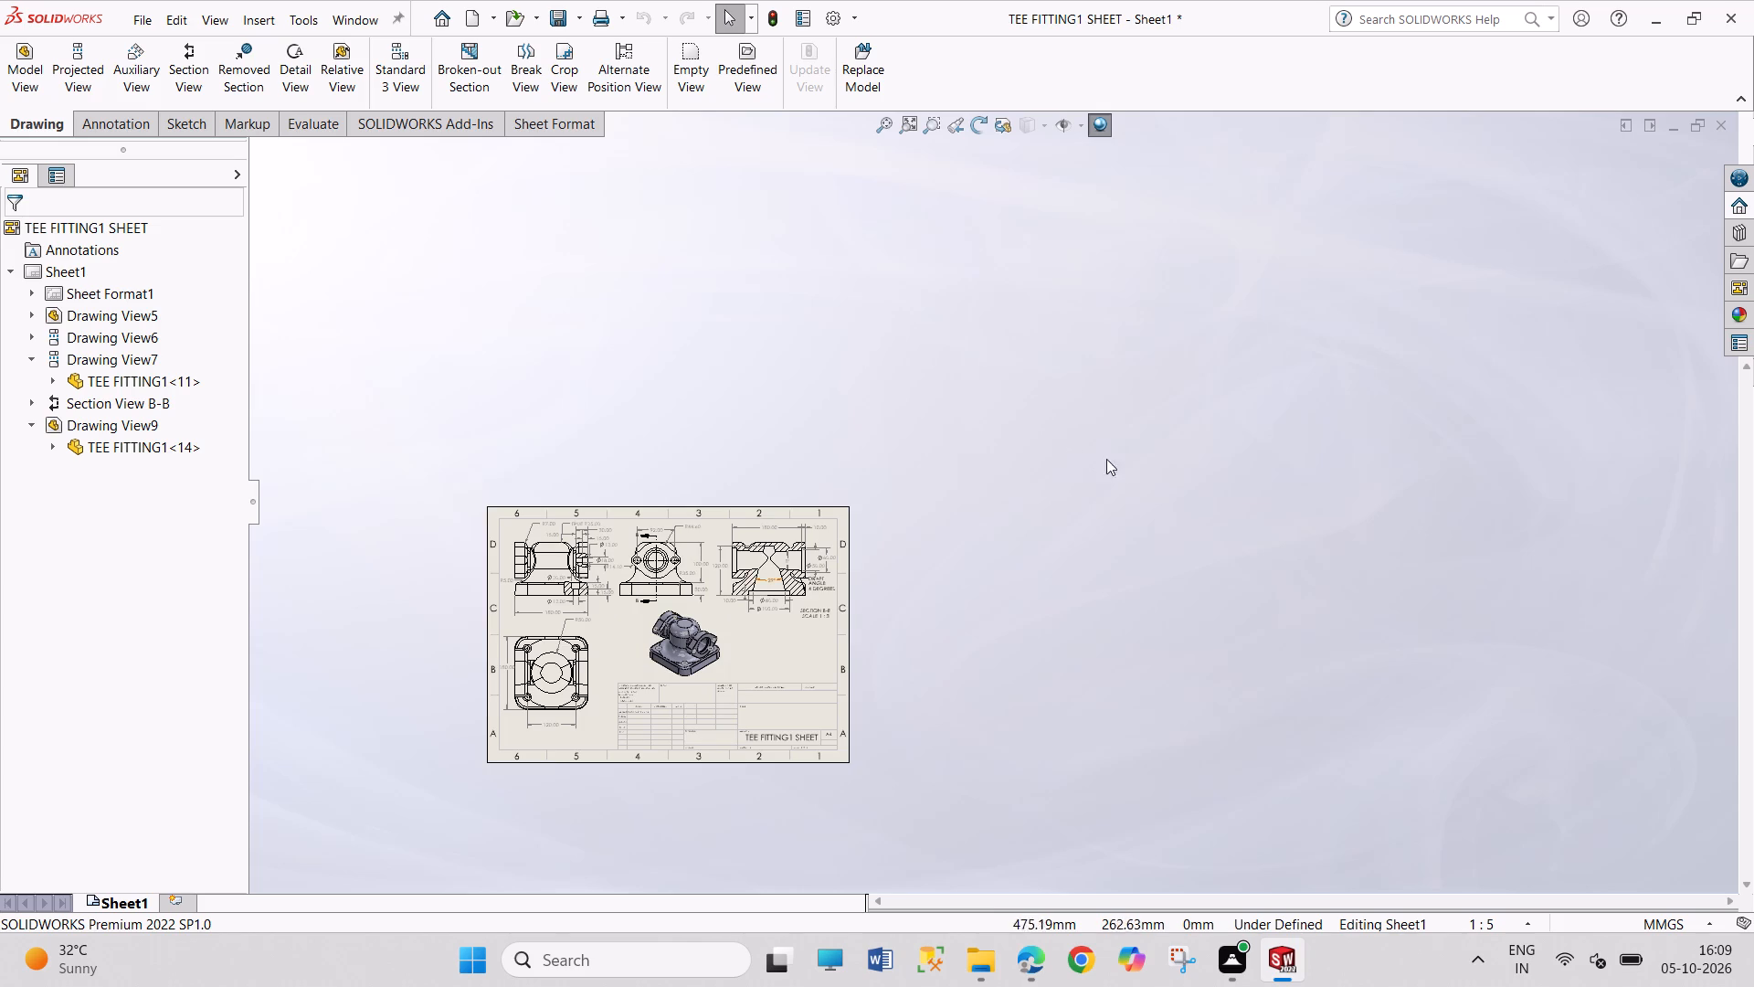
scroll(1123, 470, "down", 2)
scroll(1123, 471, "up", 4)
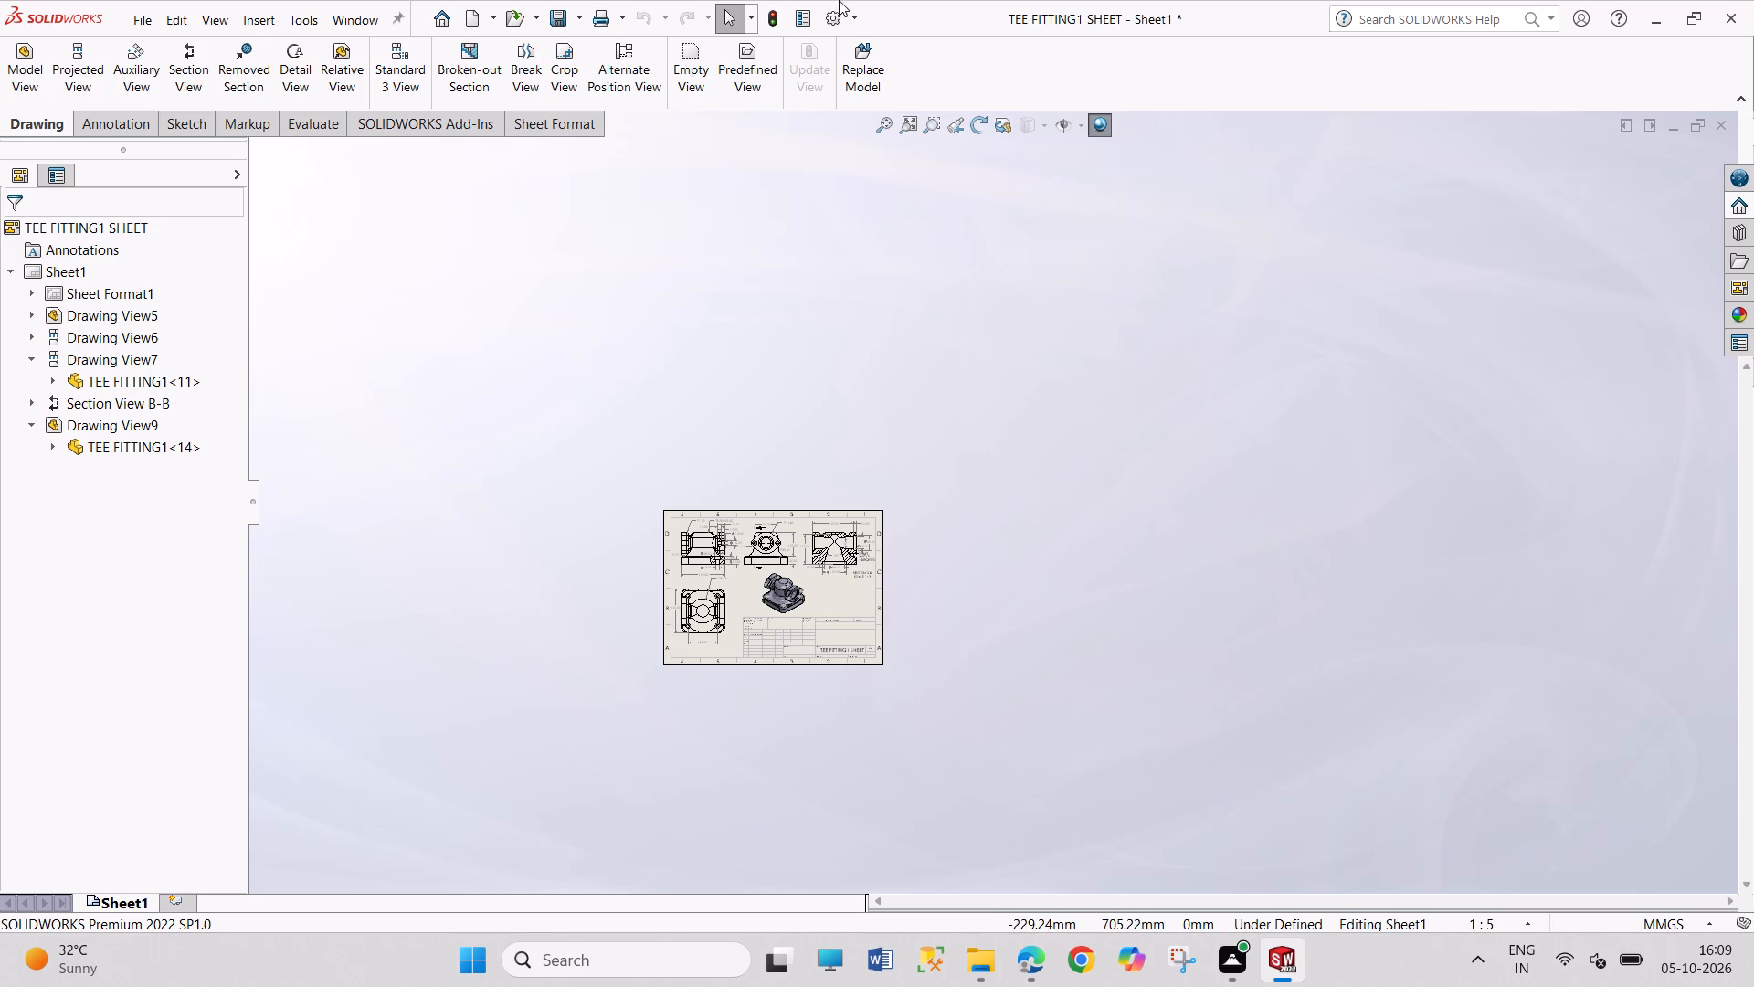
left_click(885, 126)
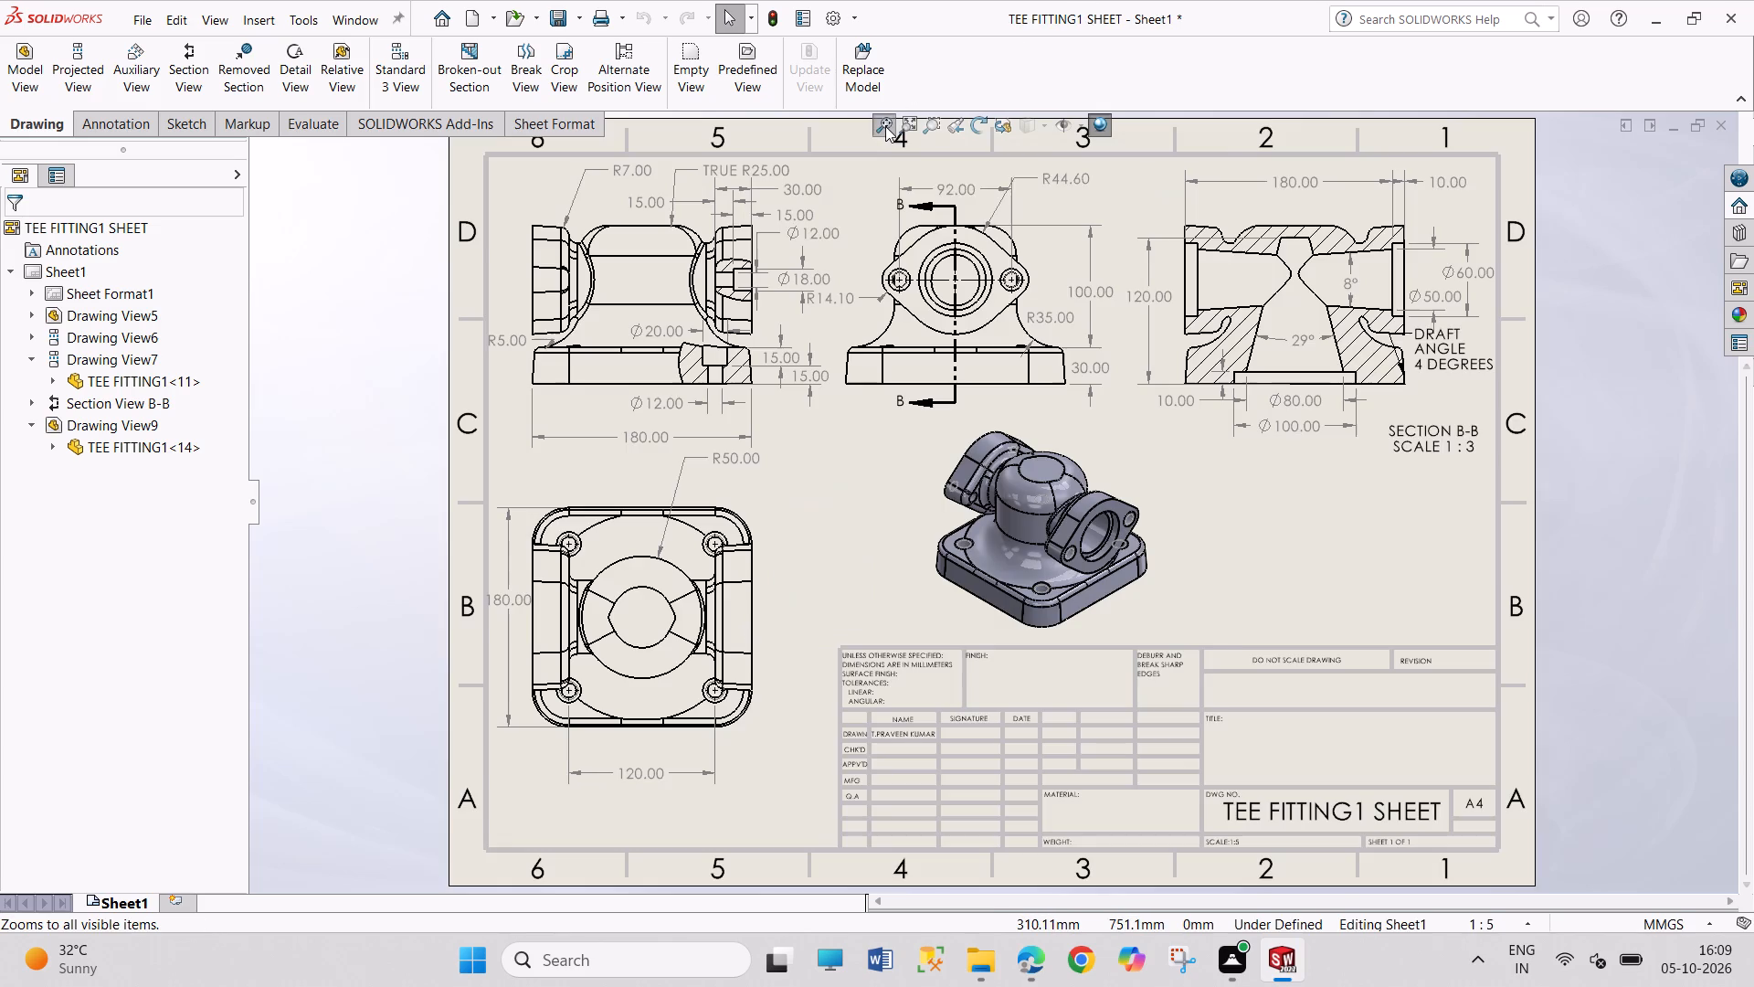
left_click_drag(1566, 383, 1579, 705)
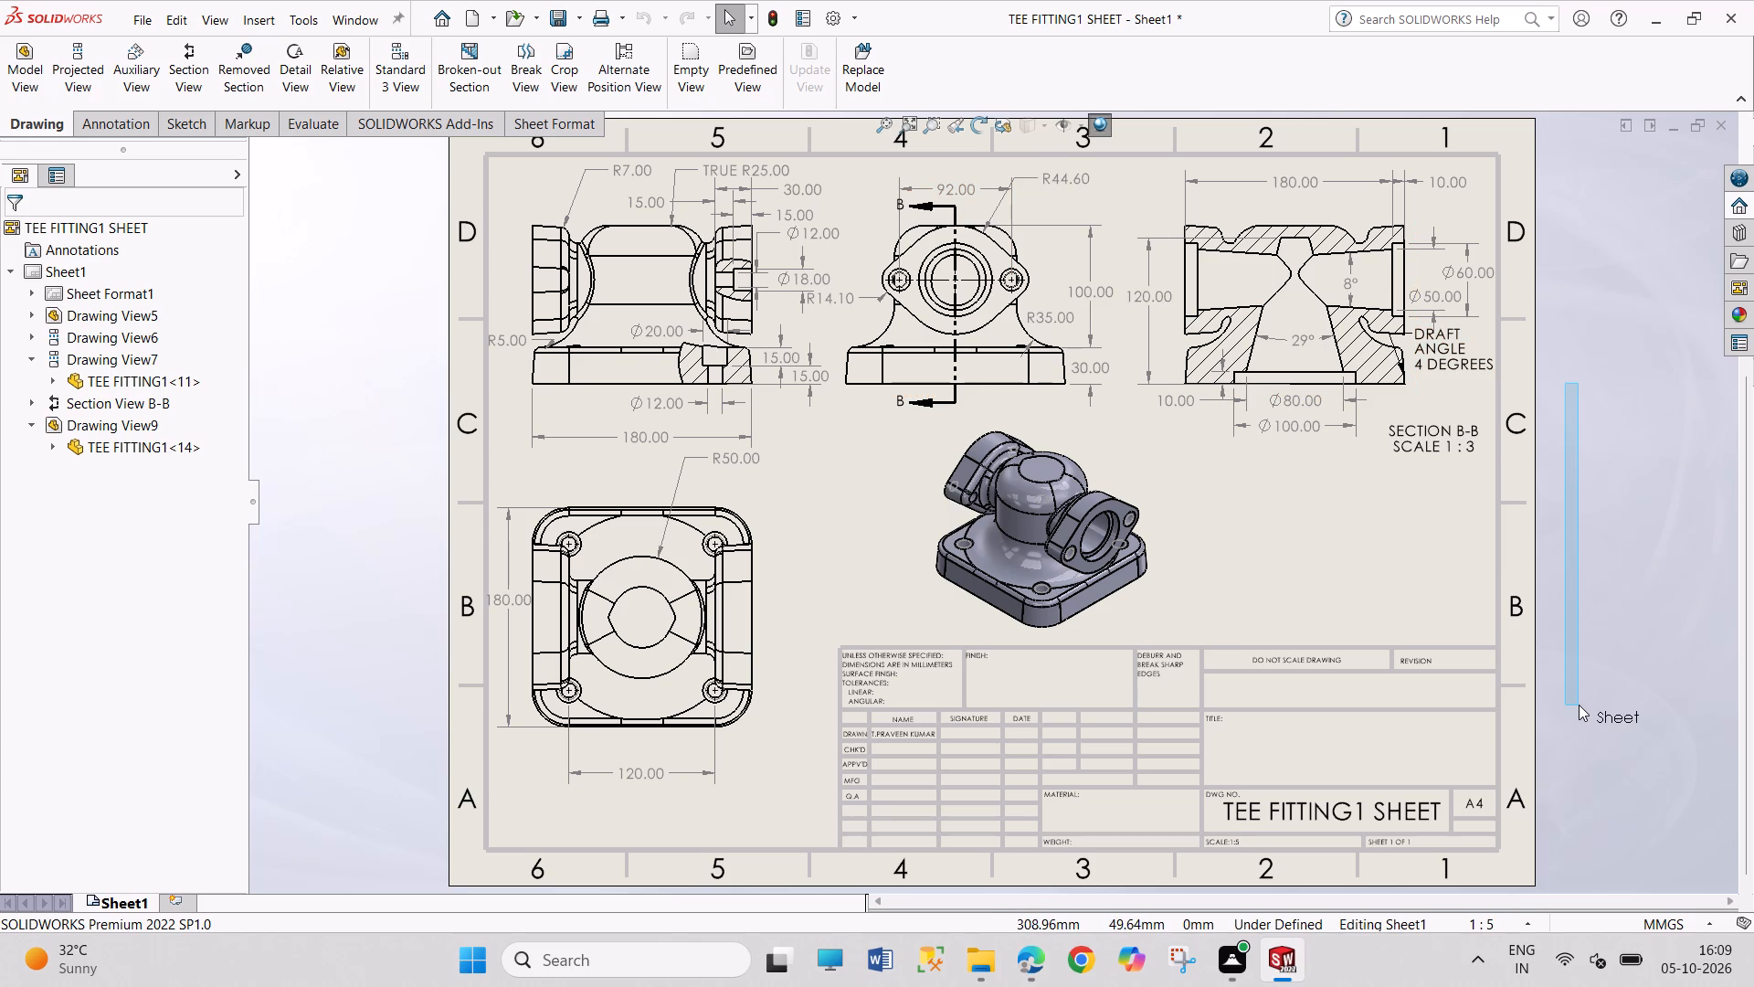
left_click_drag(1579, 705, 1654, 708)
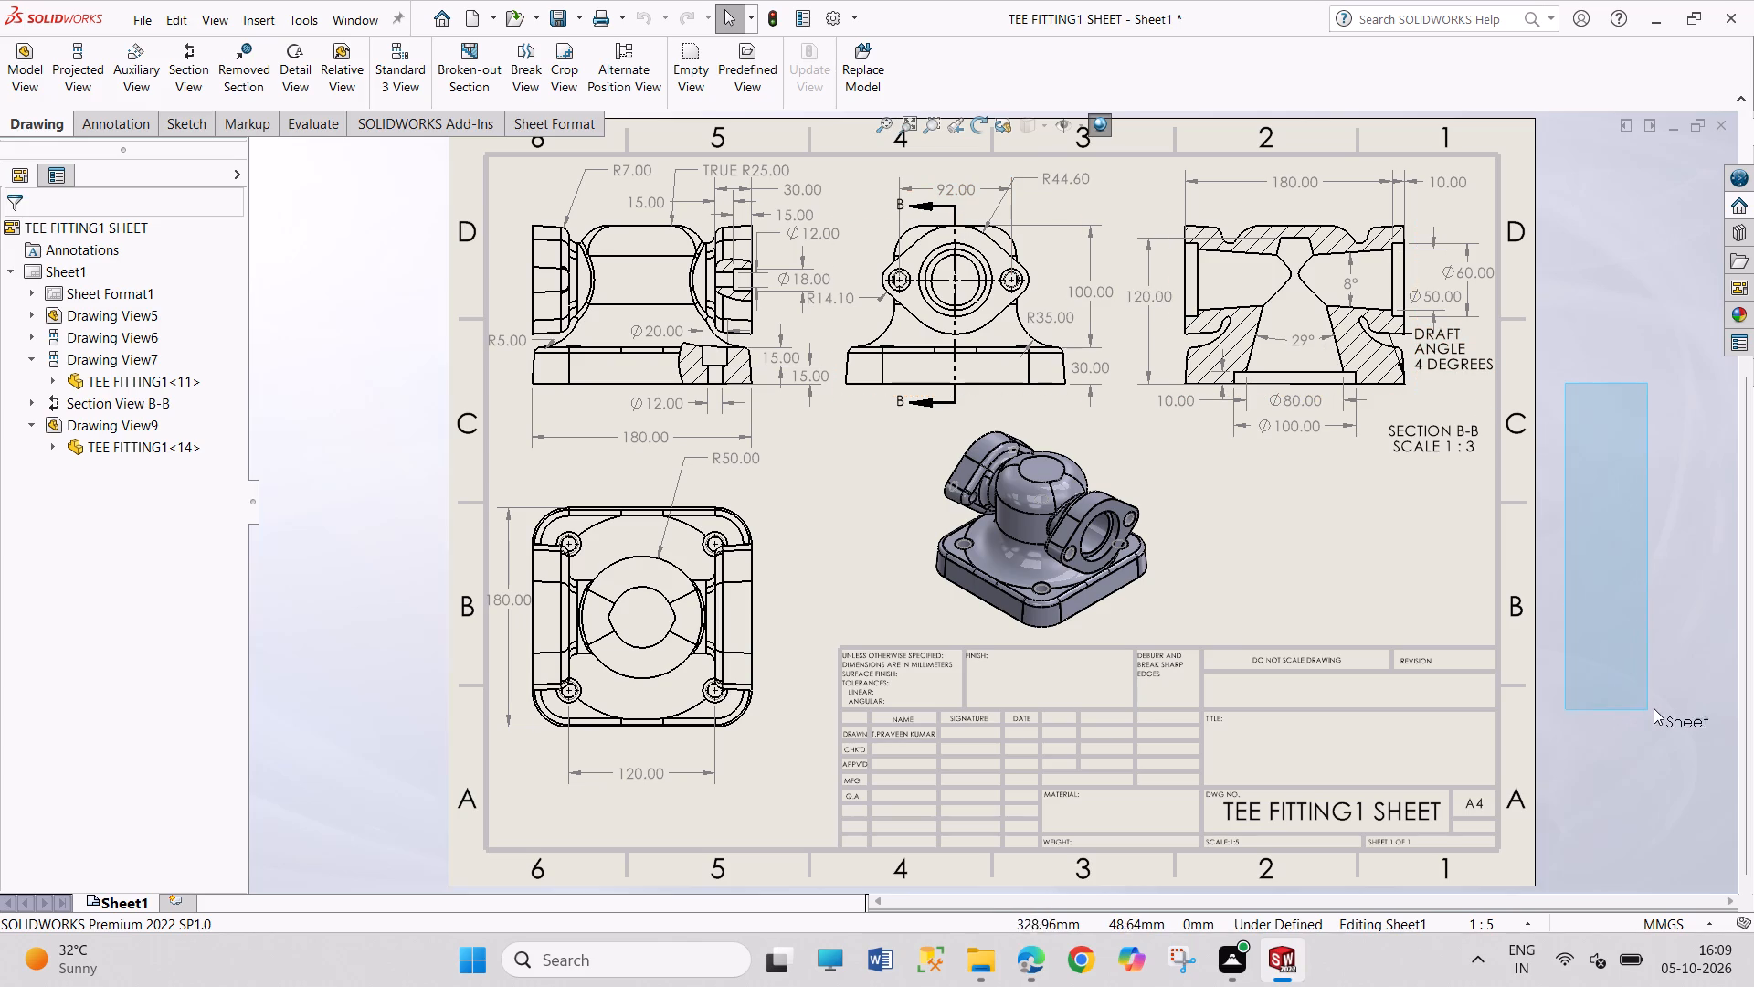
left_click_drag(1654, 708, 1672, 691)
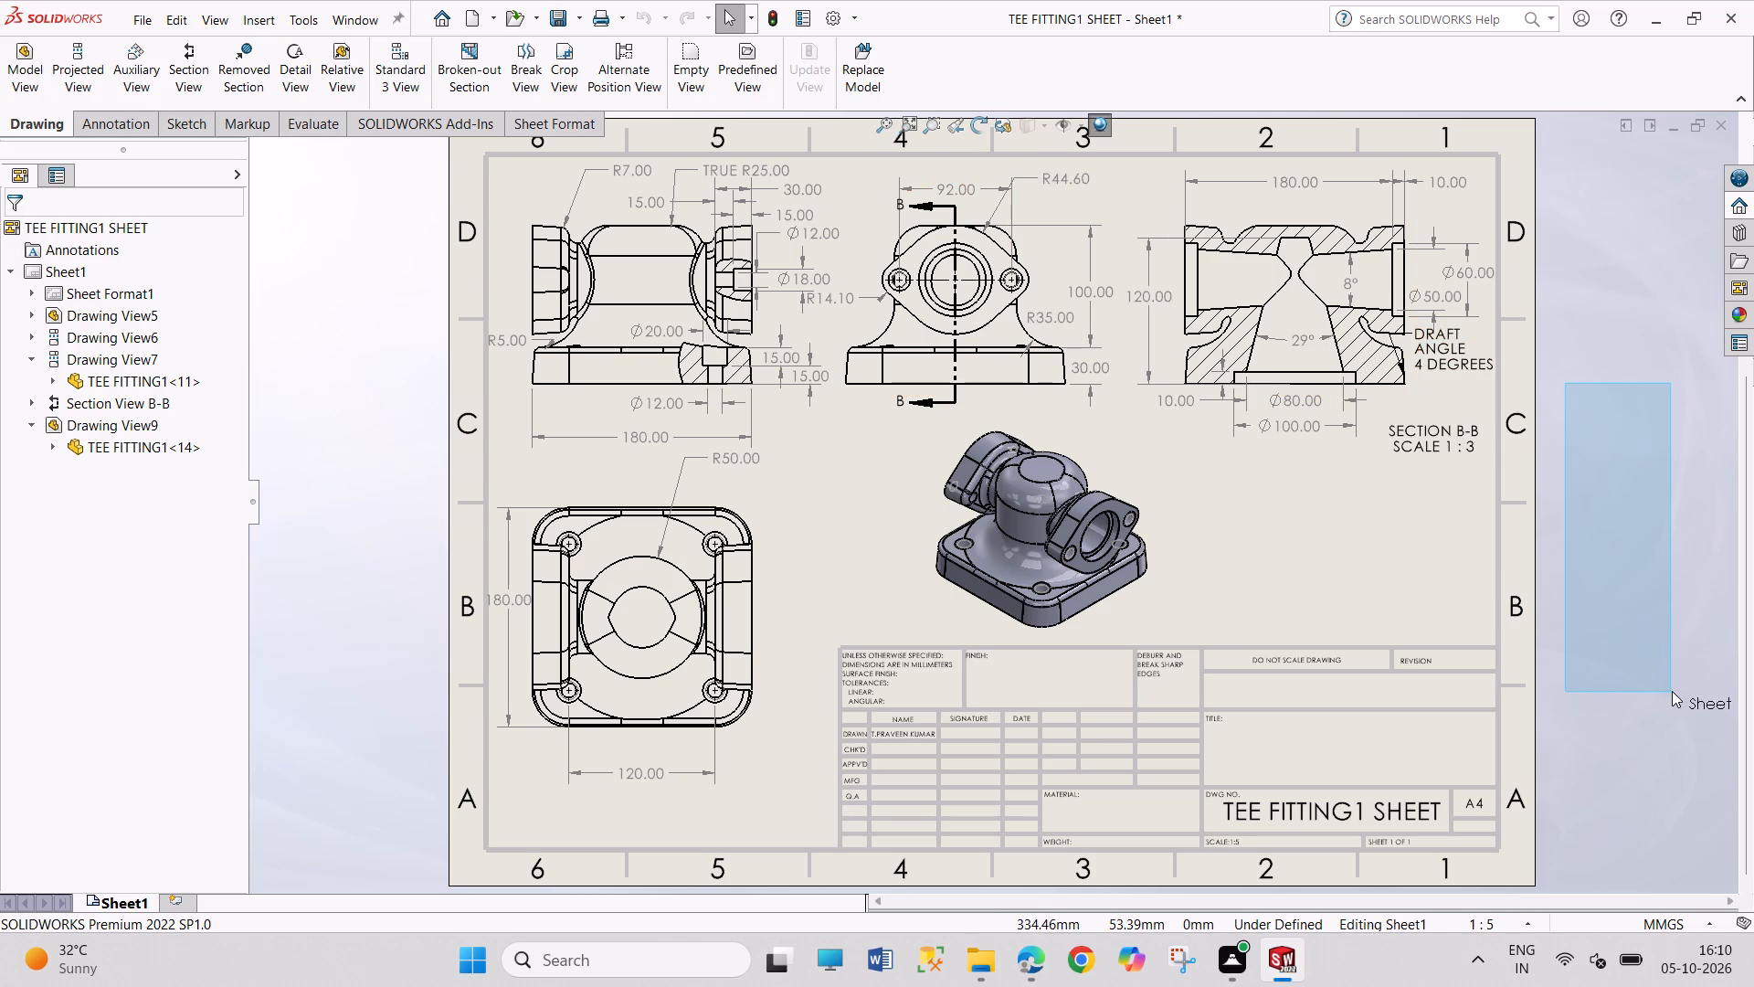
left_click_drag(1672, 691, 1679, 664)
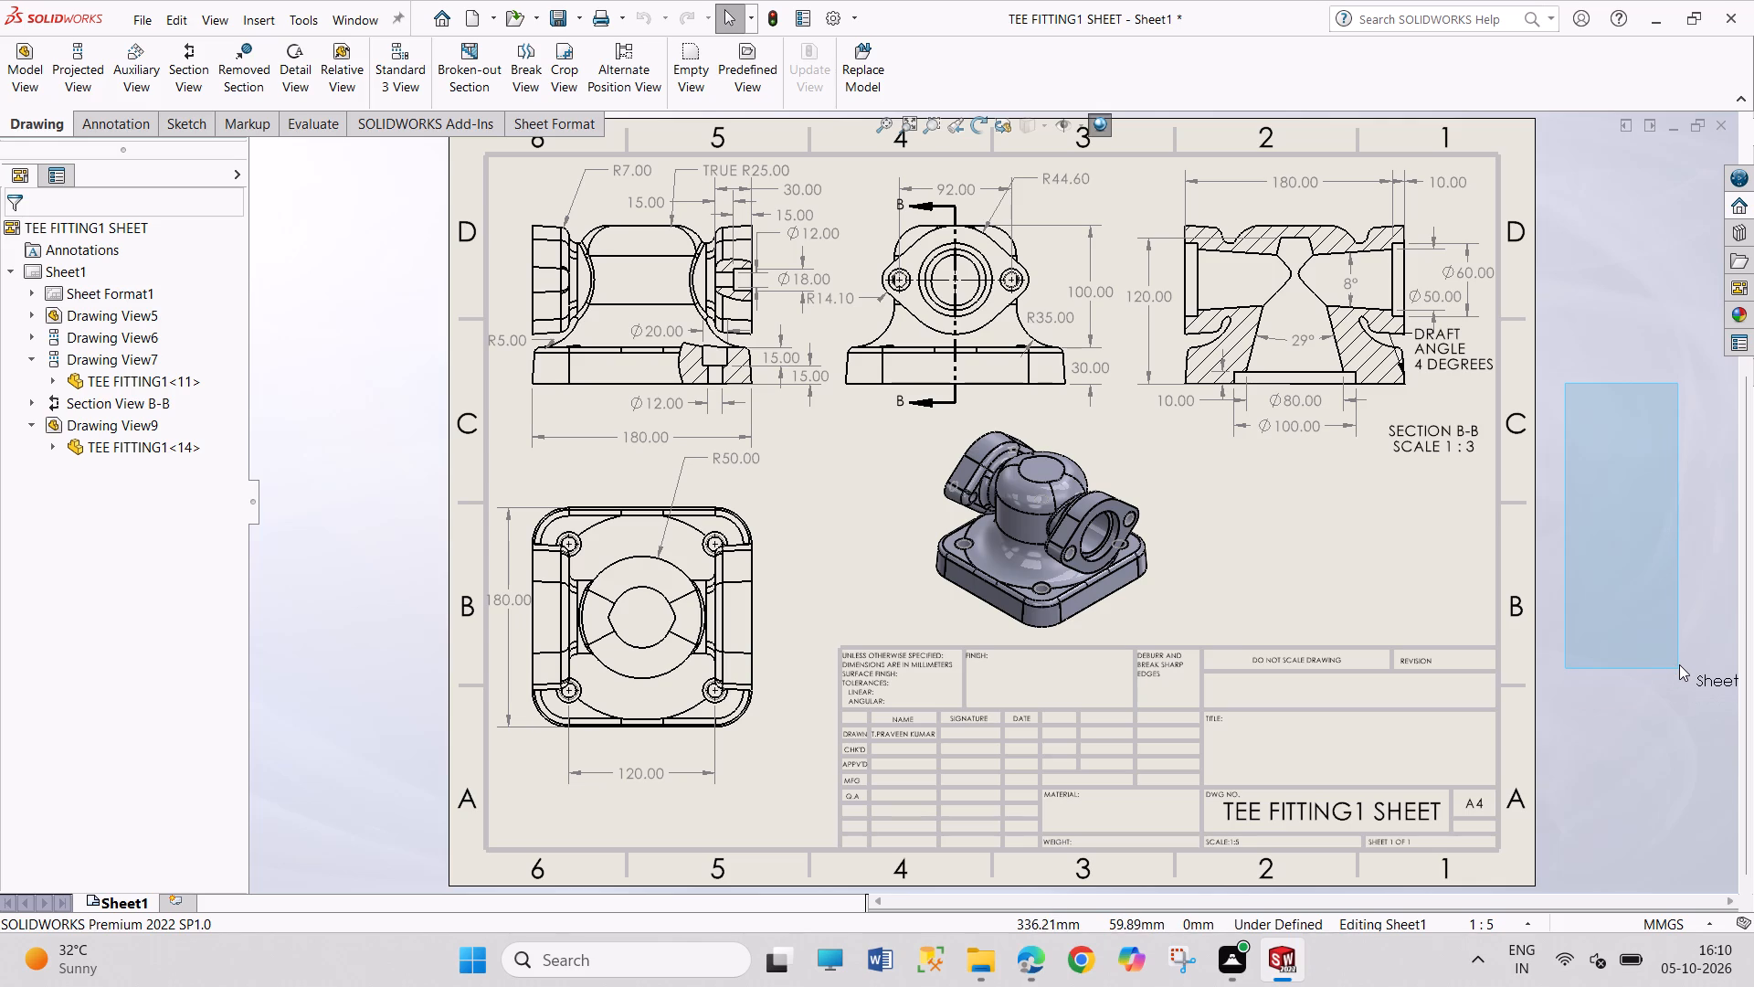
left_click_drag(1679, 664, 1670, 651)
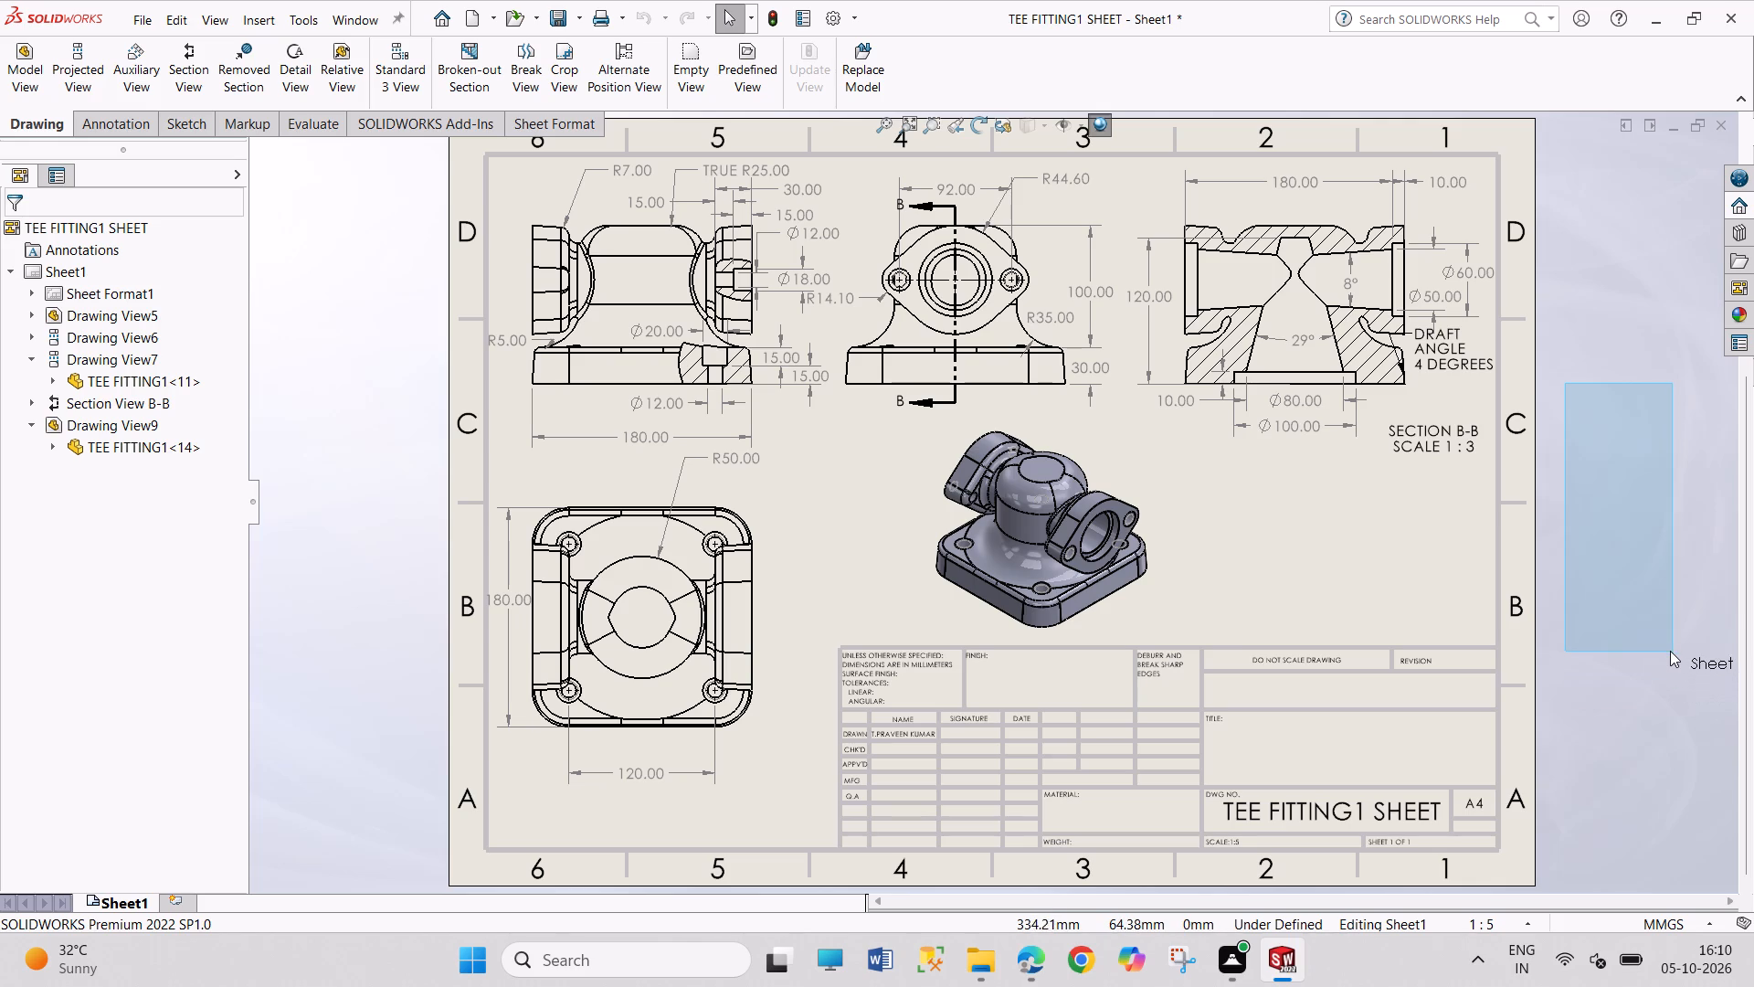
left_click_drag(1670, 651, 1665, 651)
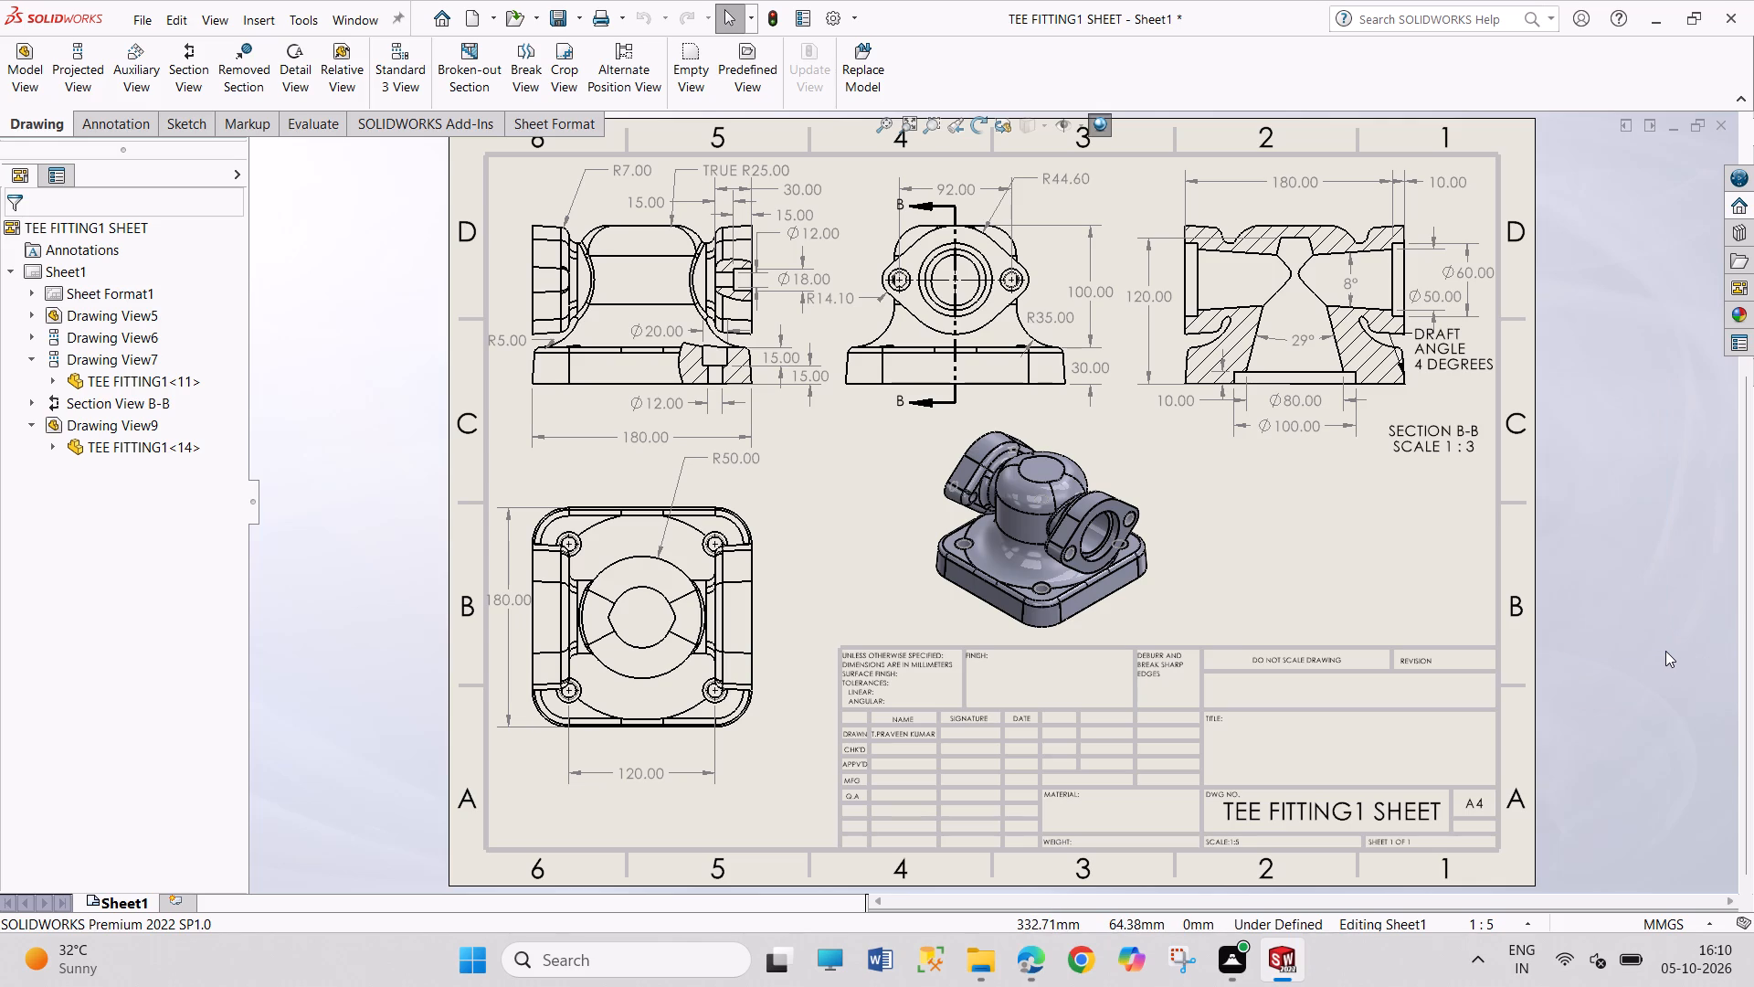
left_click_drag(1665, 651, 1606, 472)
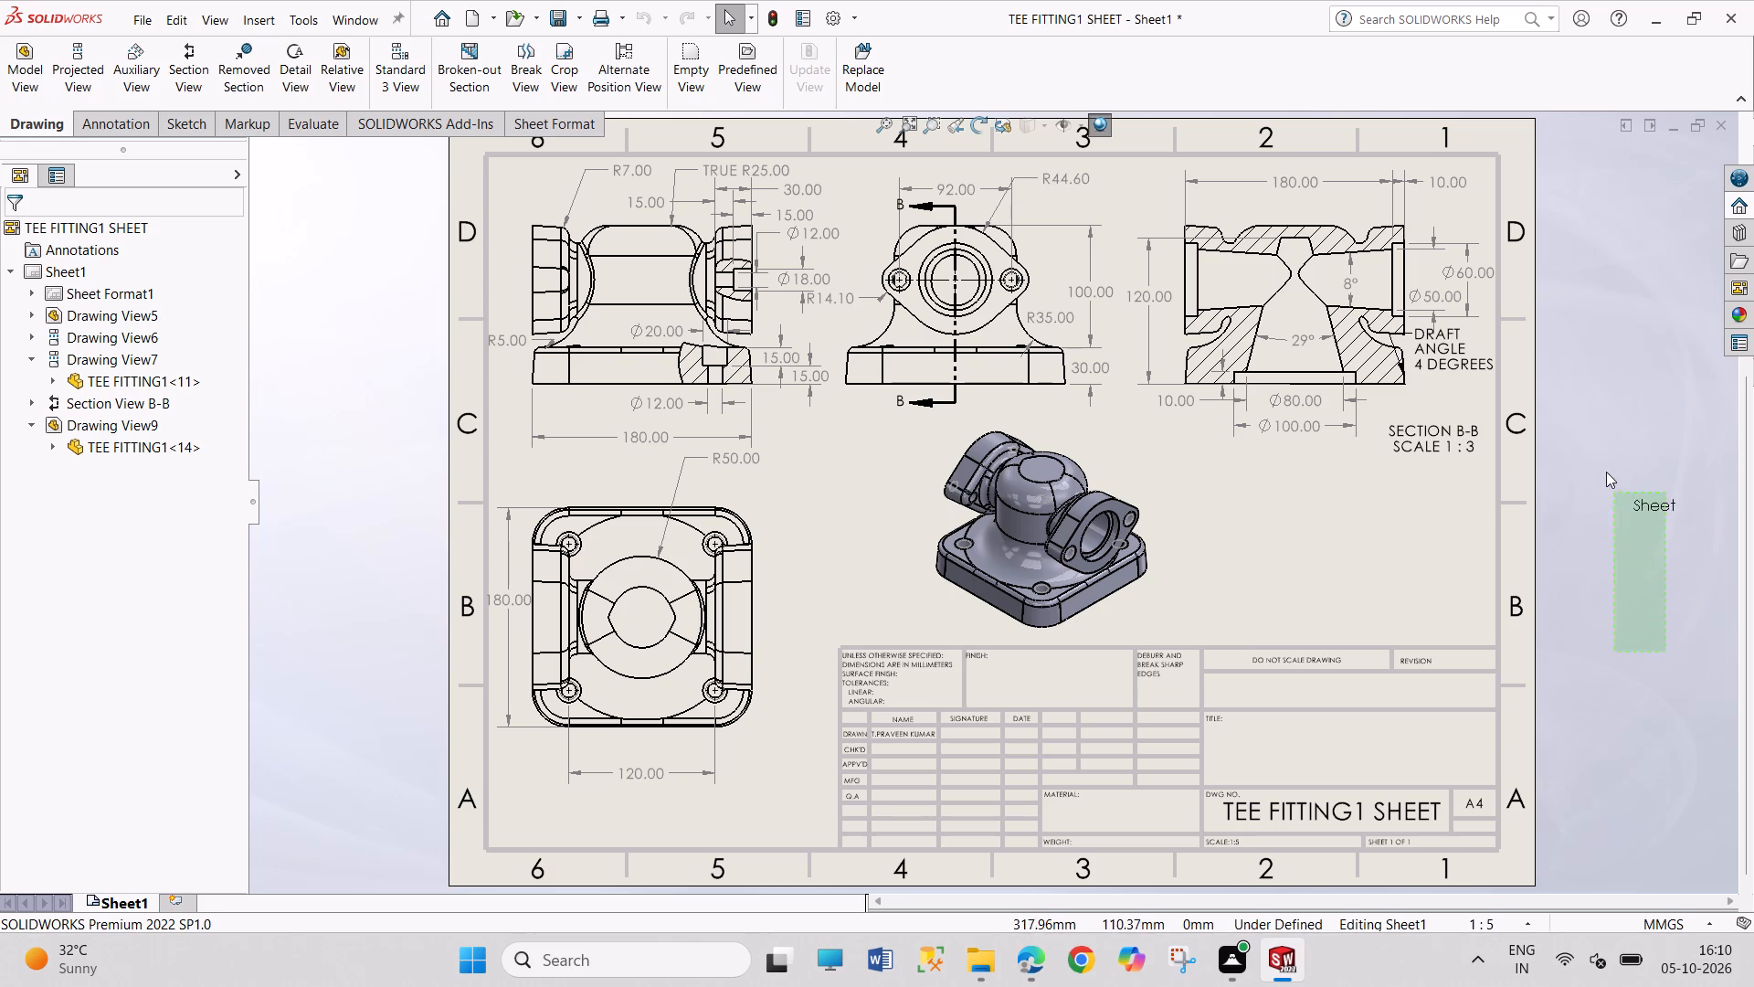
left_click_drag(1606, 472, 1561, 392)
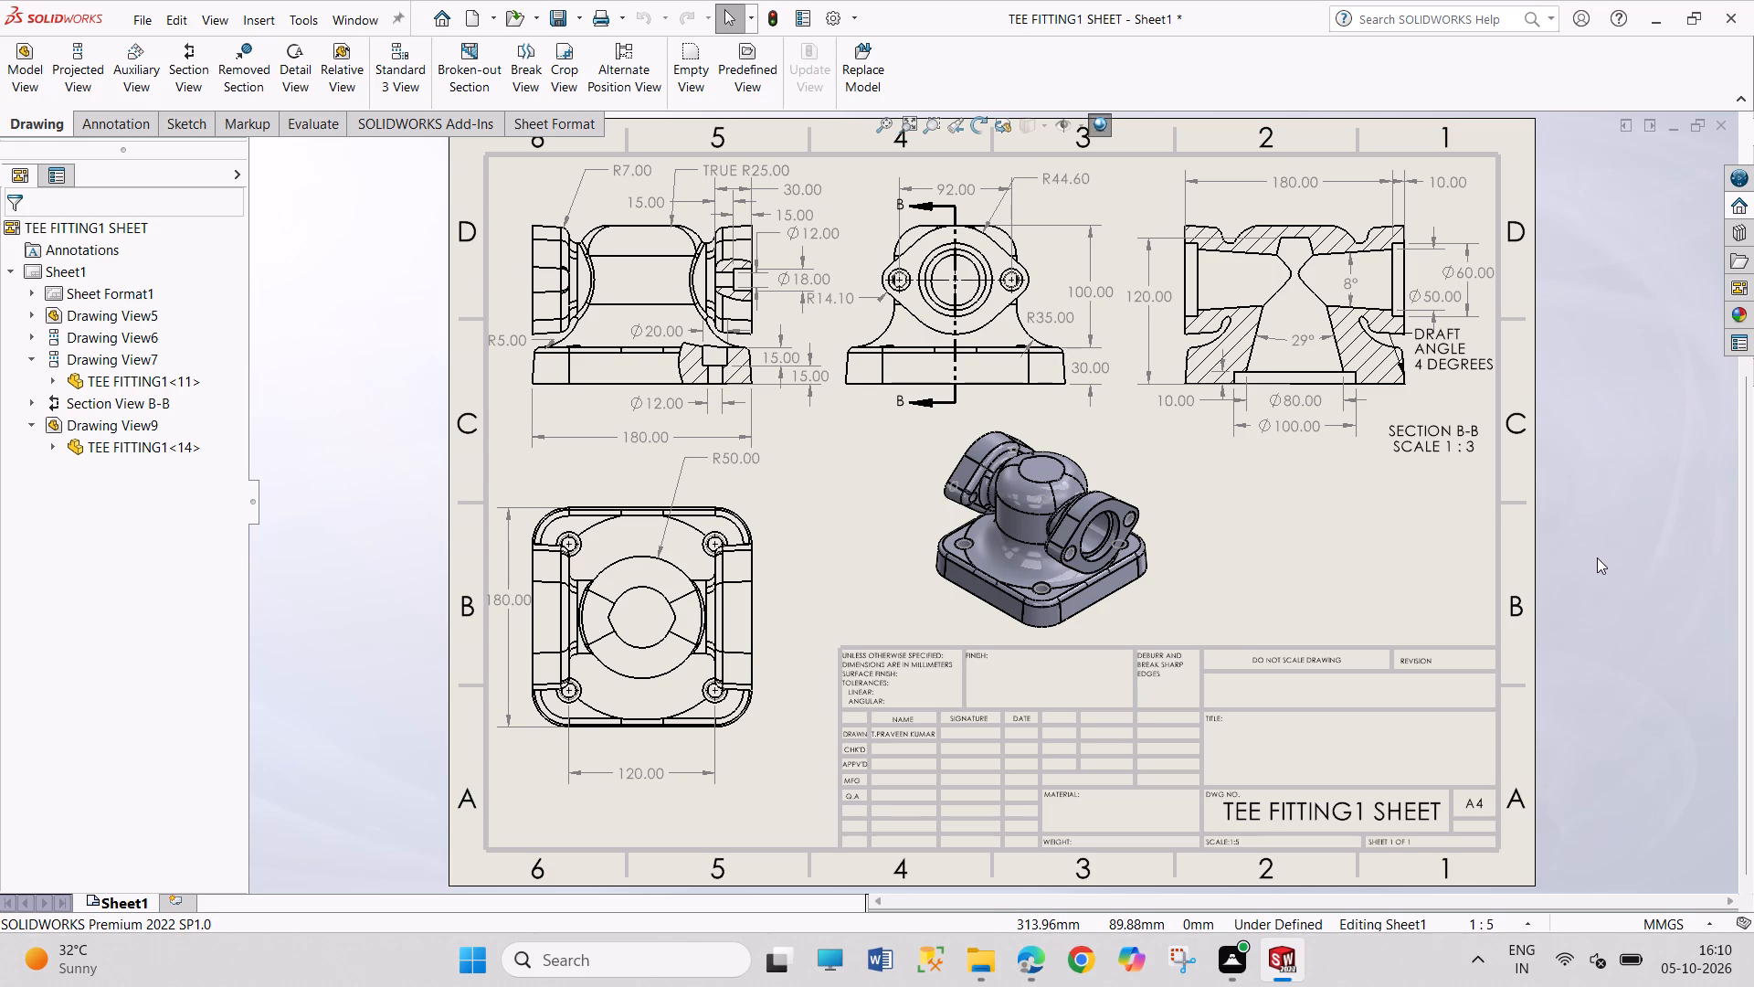
Save the TEE FITTING1 SHEET drawing.
left_click(146, 17)
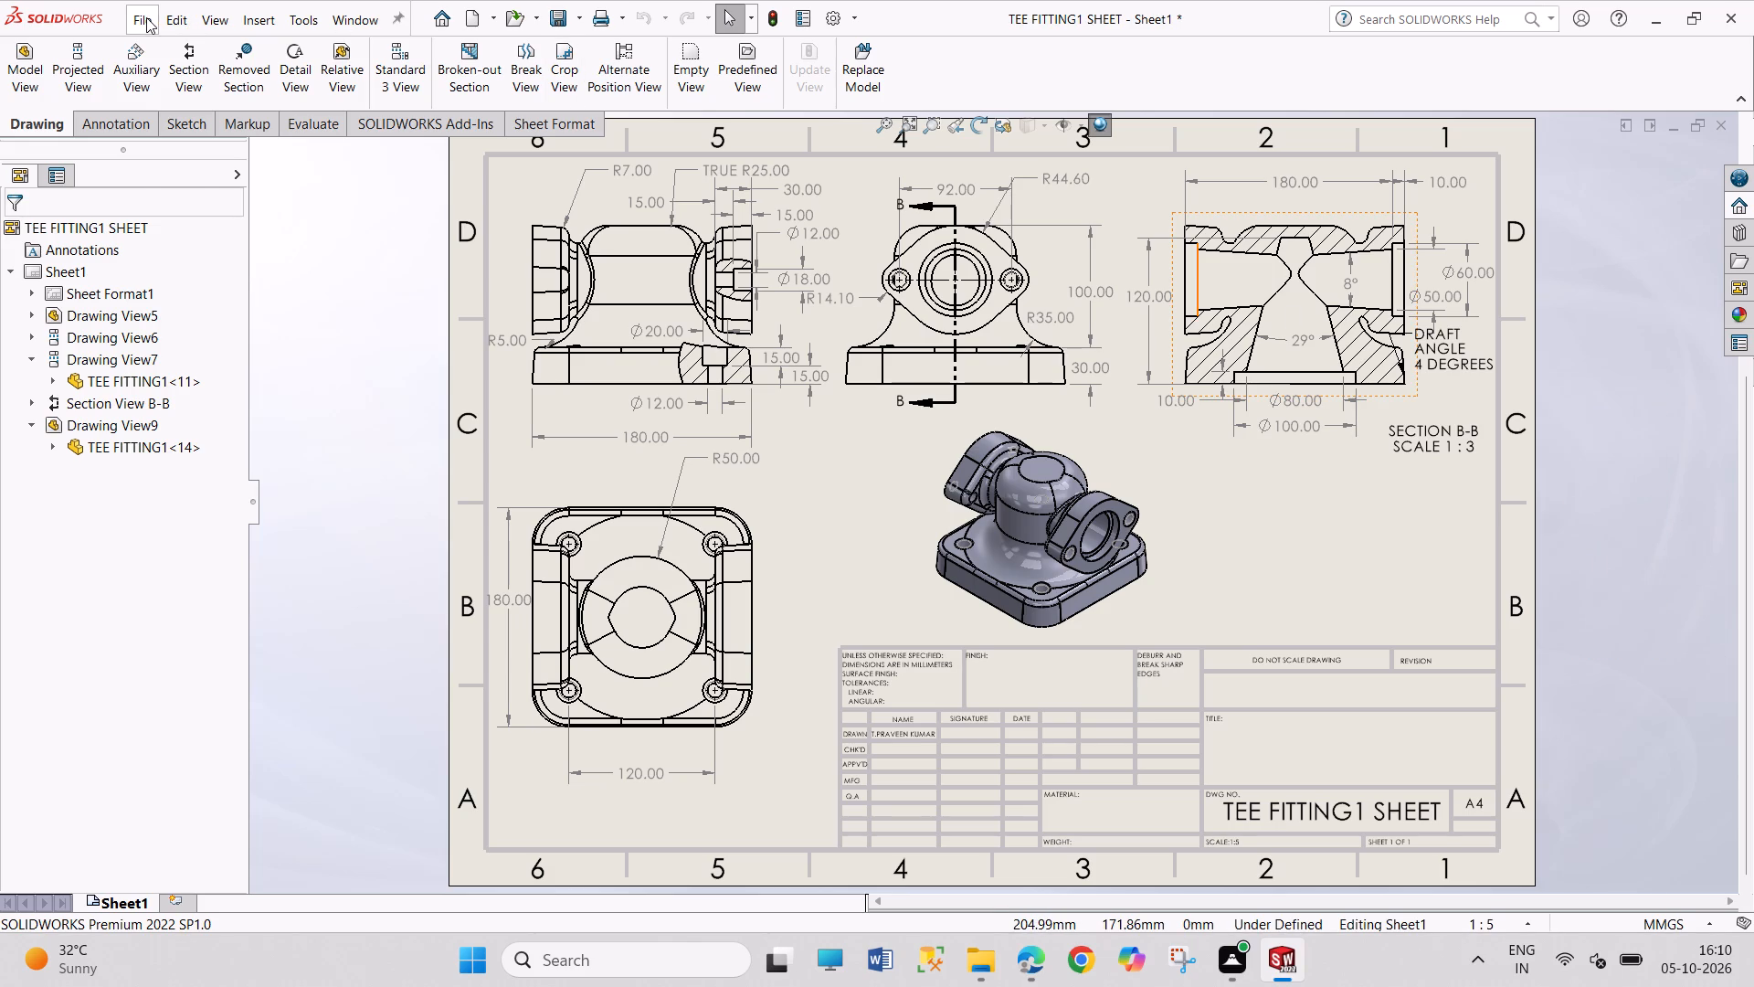
left_click(195, 151)
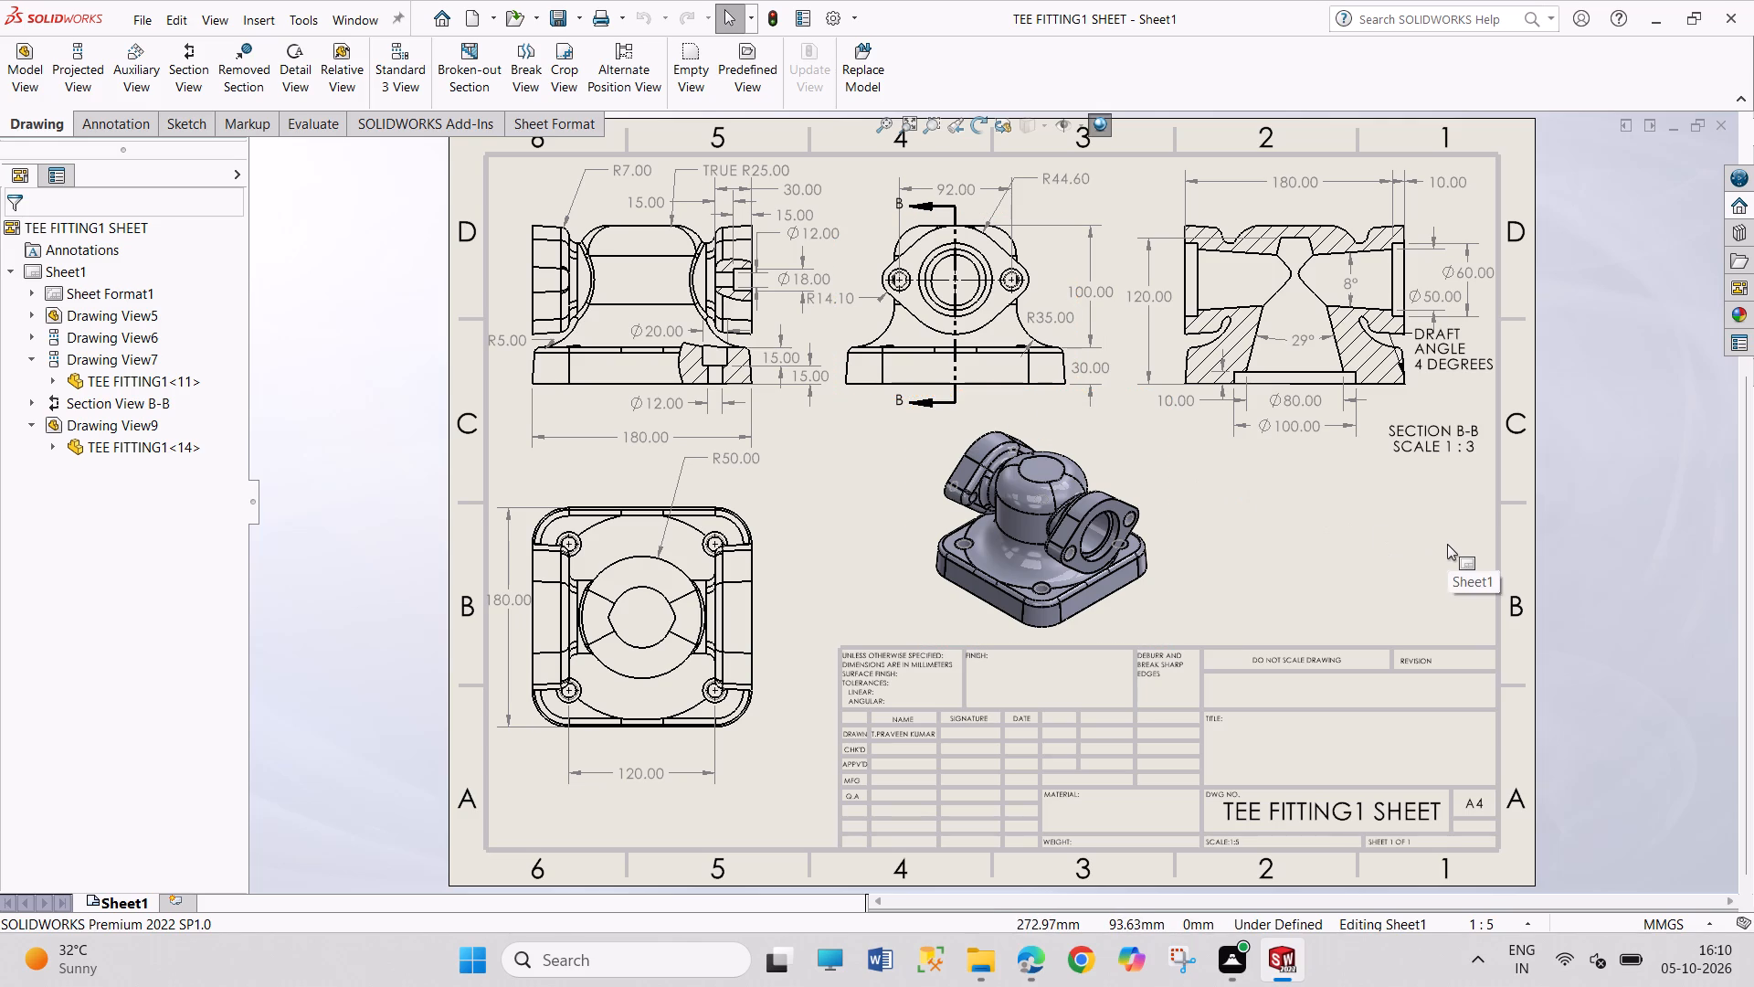
Review the overall layout of the drawing sheet and fit the whole sheet in view.
scroll(1447, 544, "up", 2)
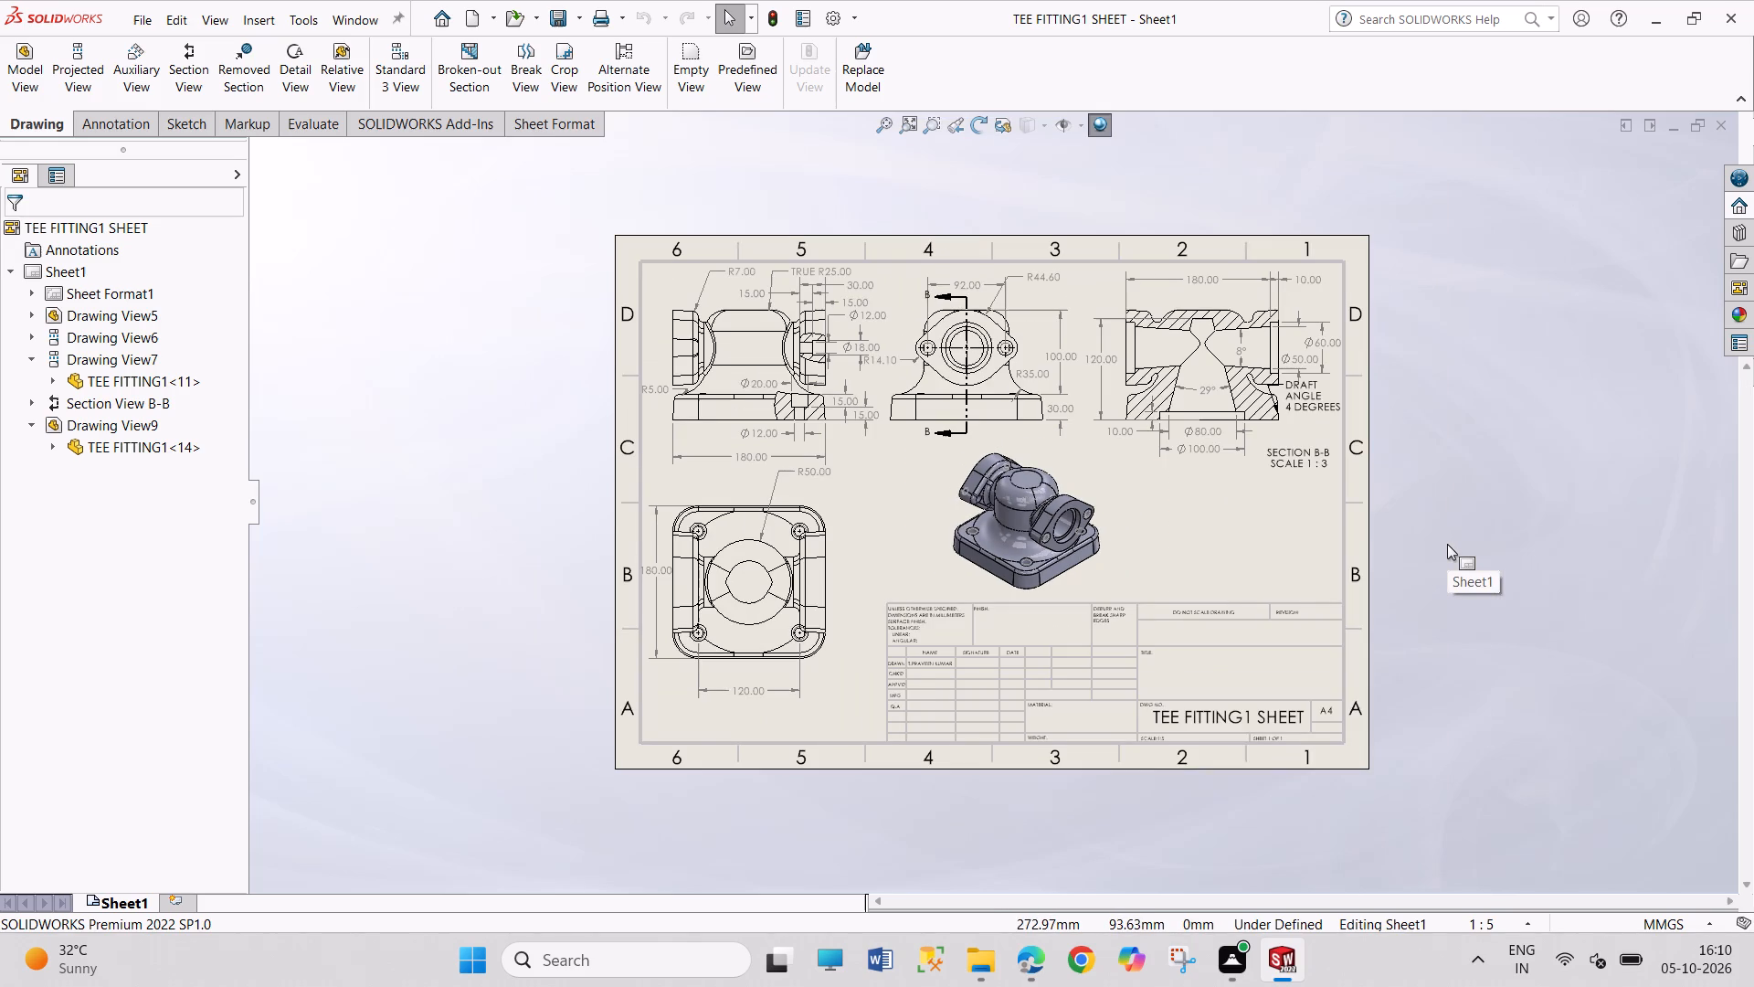
scroll(1447, 544, "down", 2)
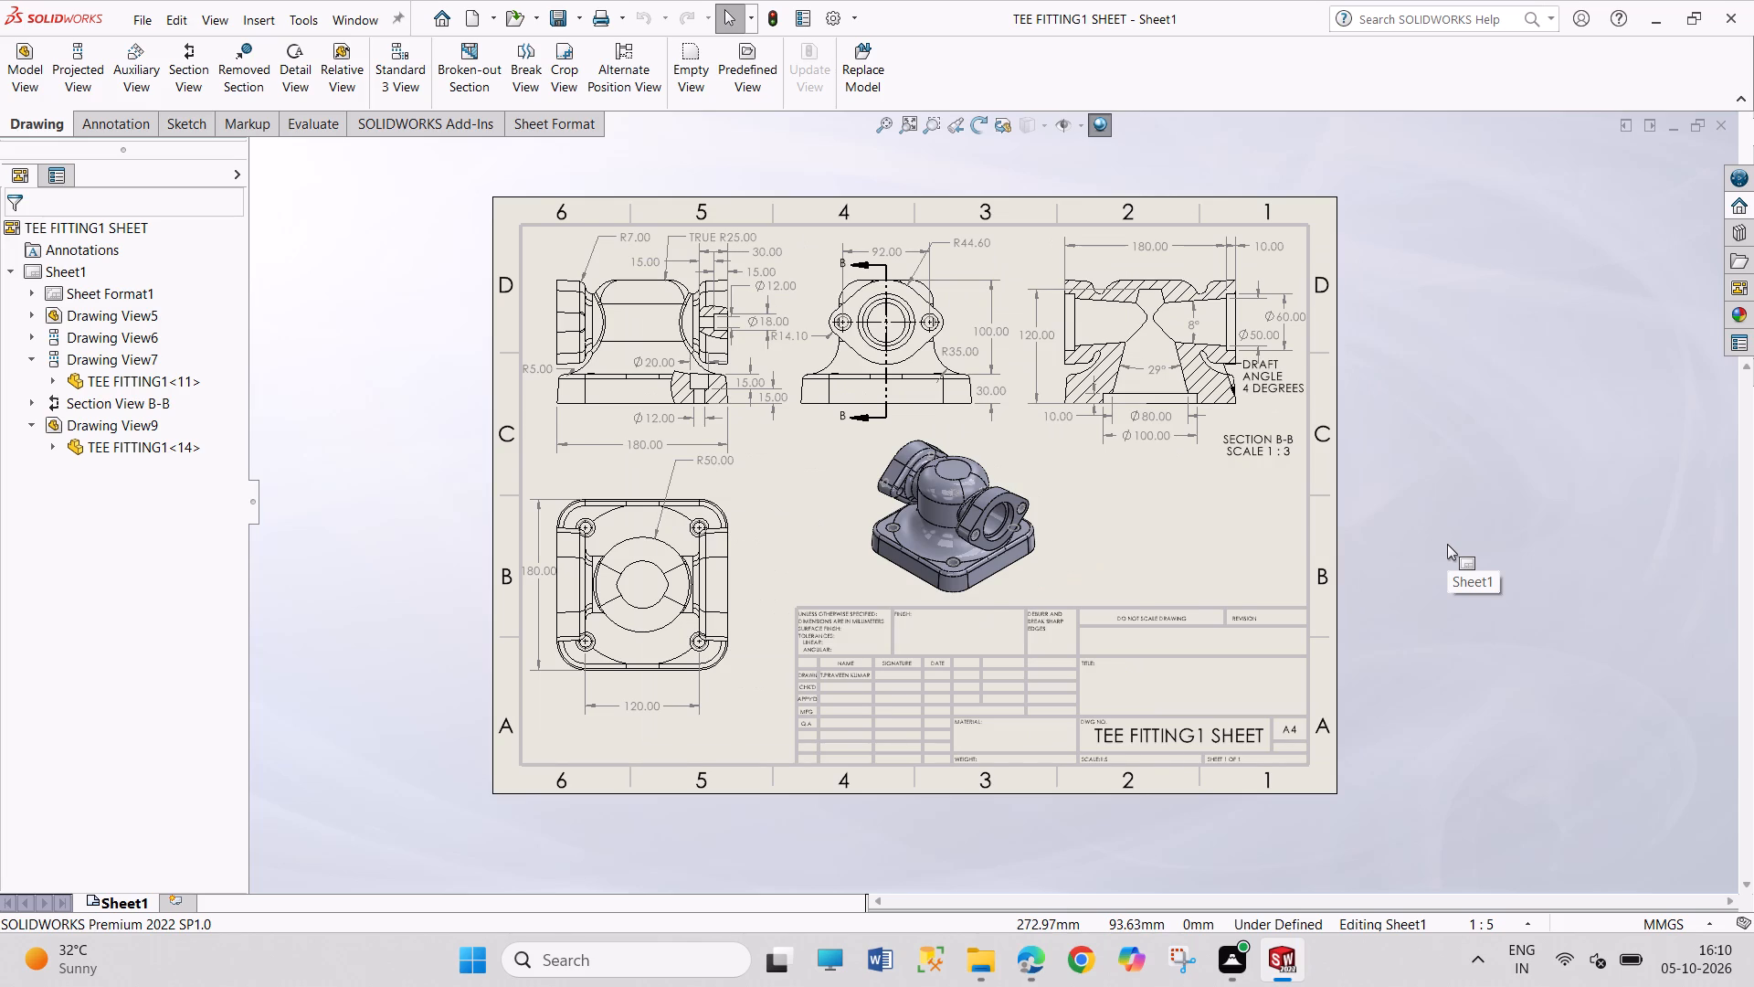
scroll(1447, 544, "up", 3)
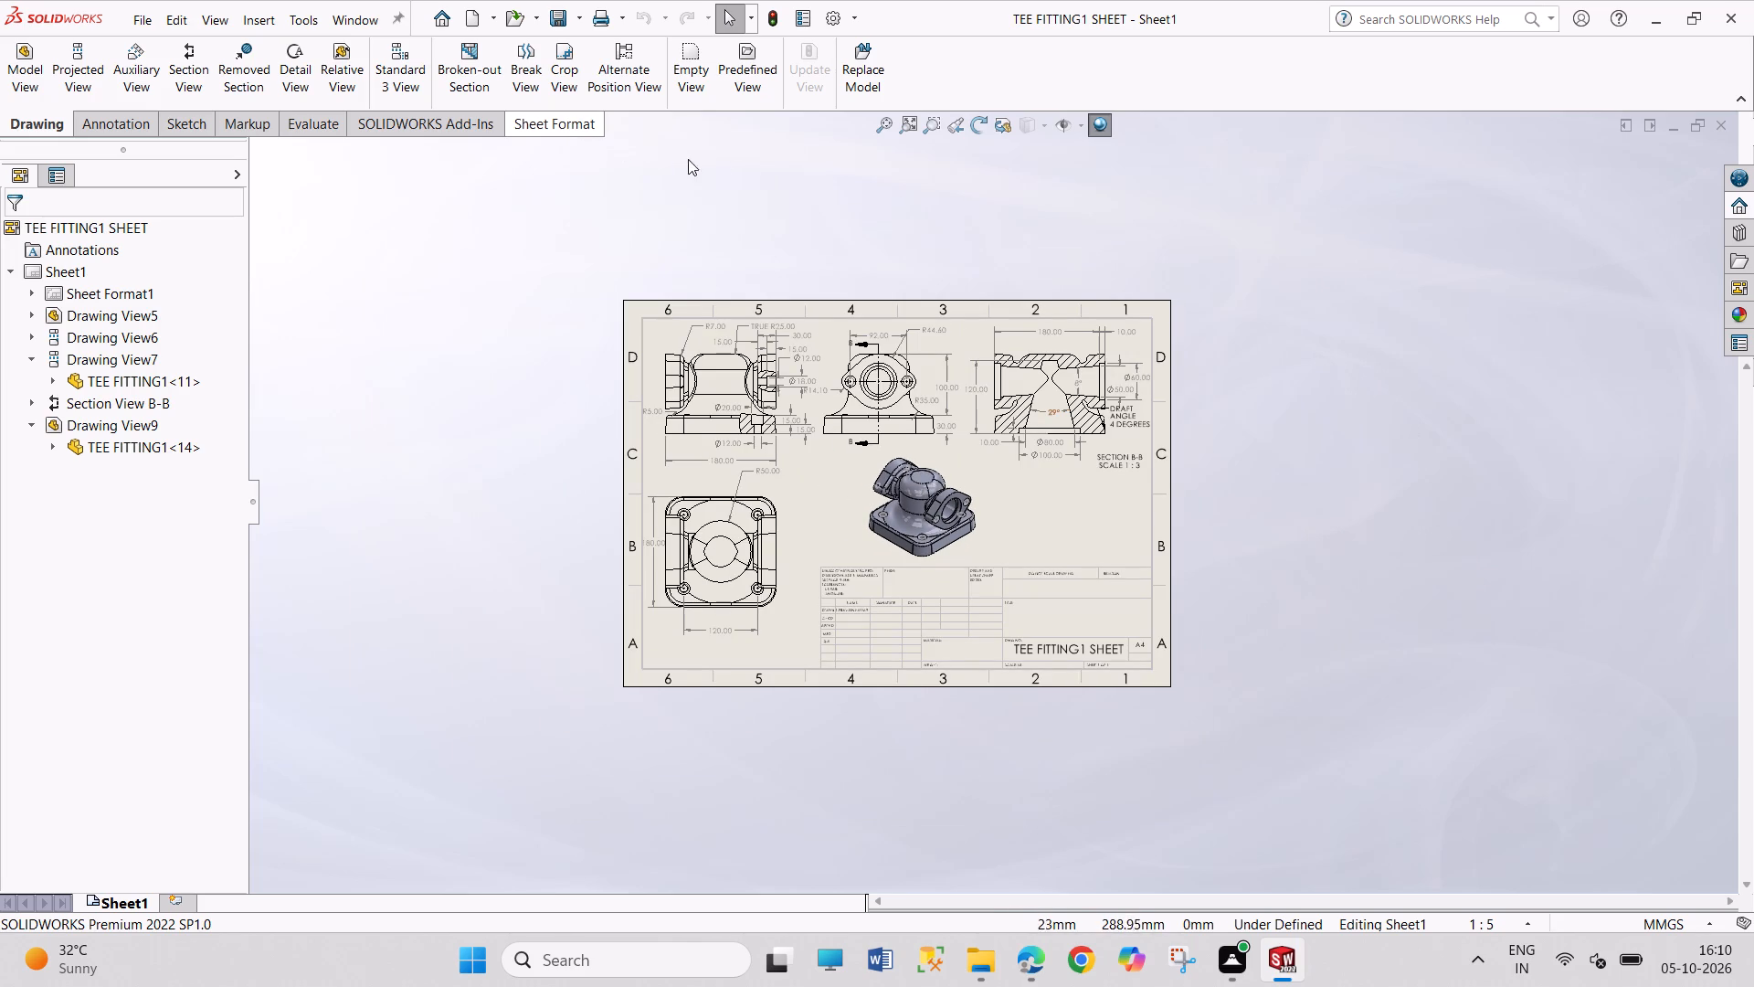
left_click(885, 123)
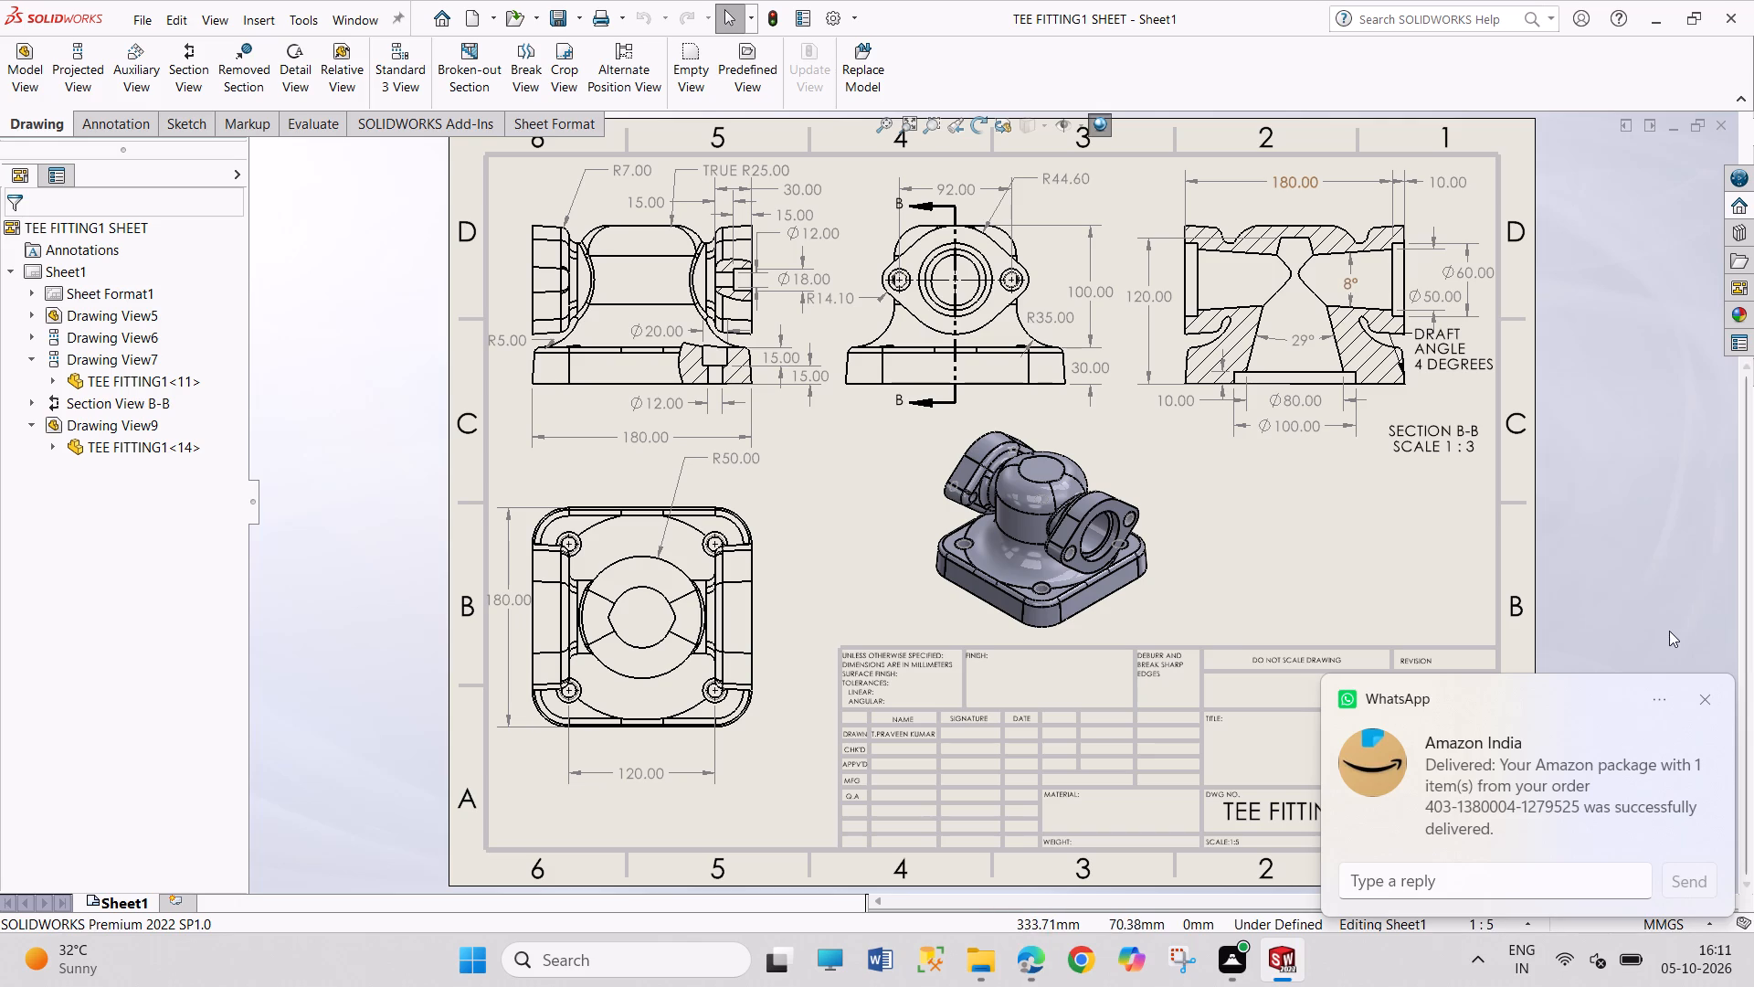
Dismiss the WhatsApp notification.
left_click(1701, 698)
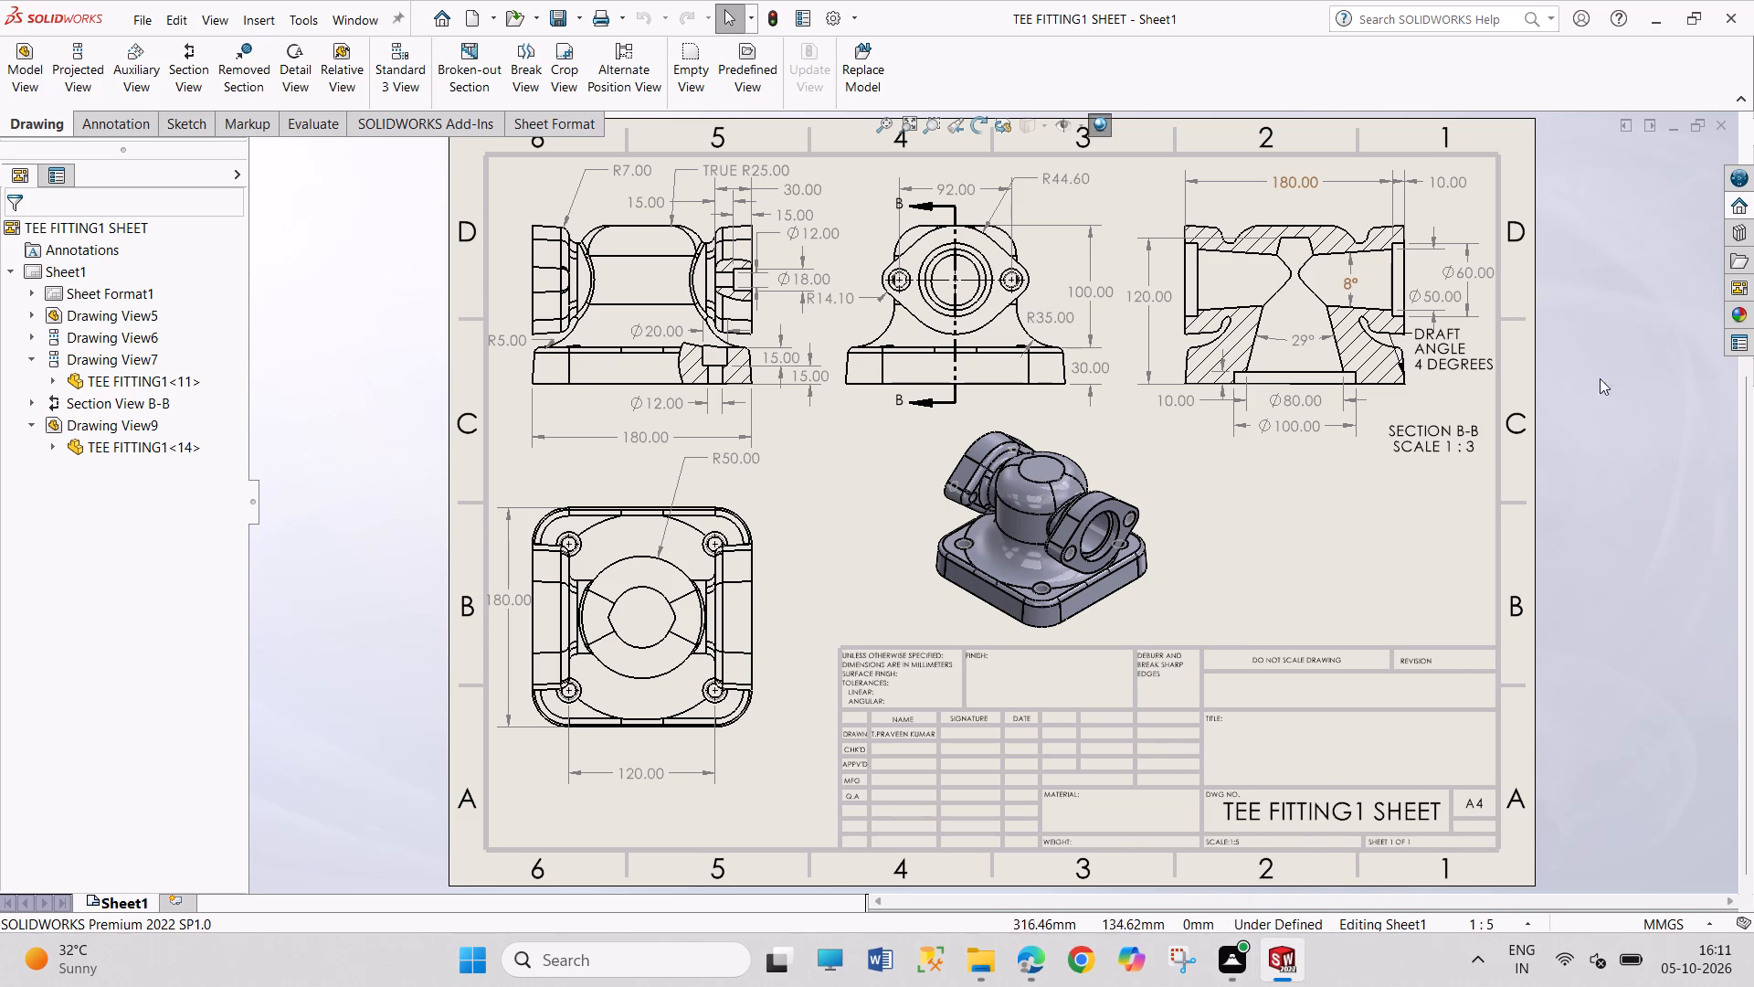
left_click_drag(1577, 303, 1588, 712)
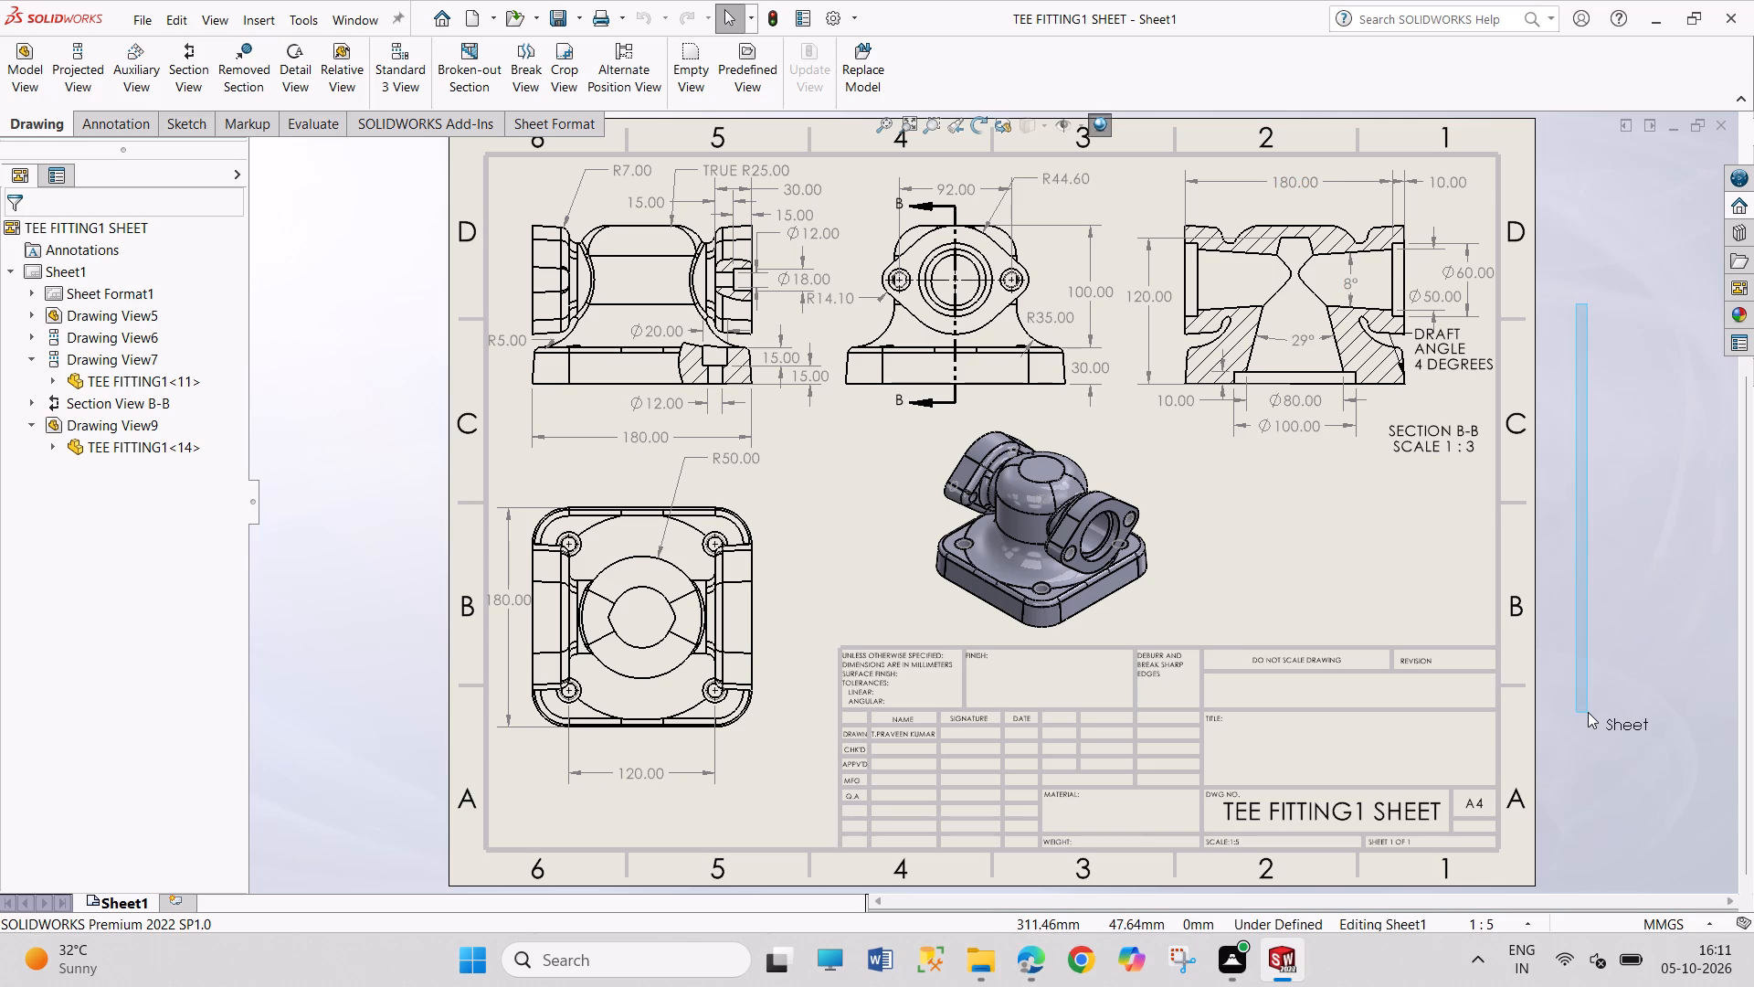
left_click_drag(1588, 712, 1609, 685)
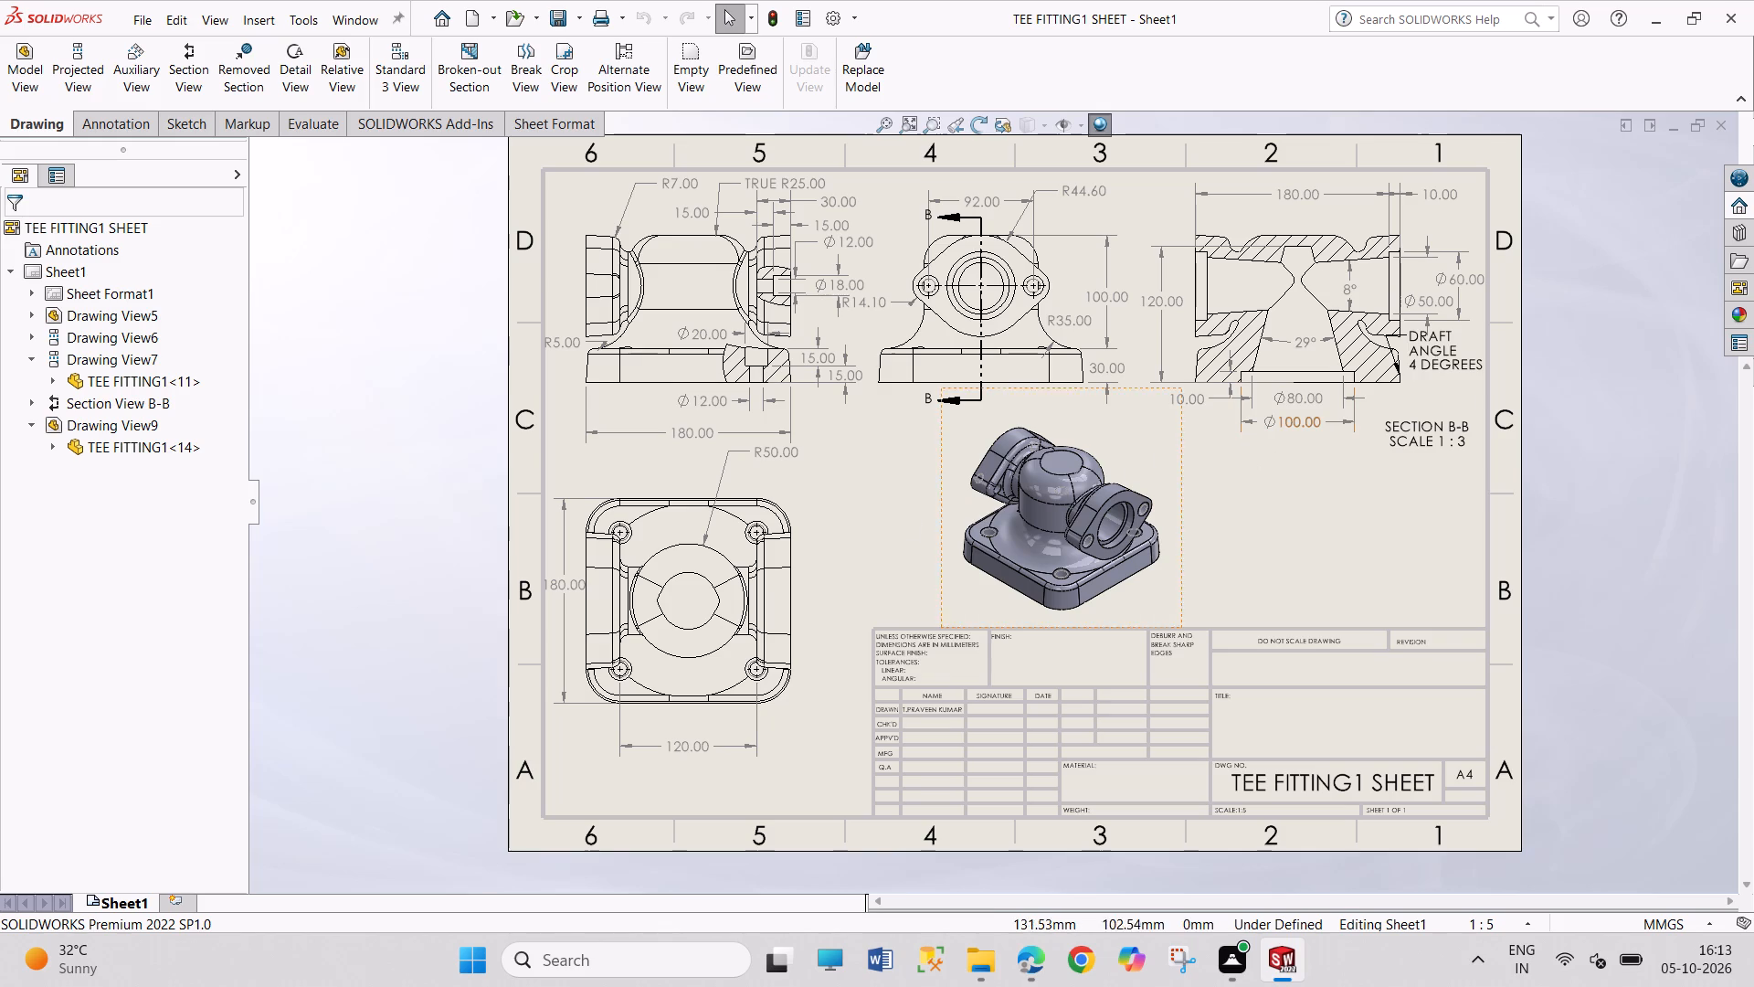
Examine the shaded isometric view of the tee fitting up close, including its flanges, domed body and base plate.
scroll(905, 490, "down", 2)
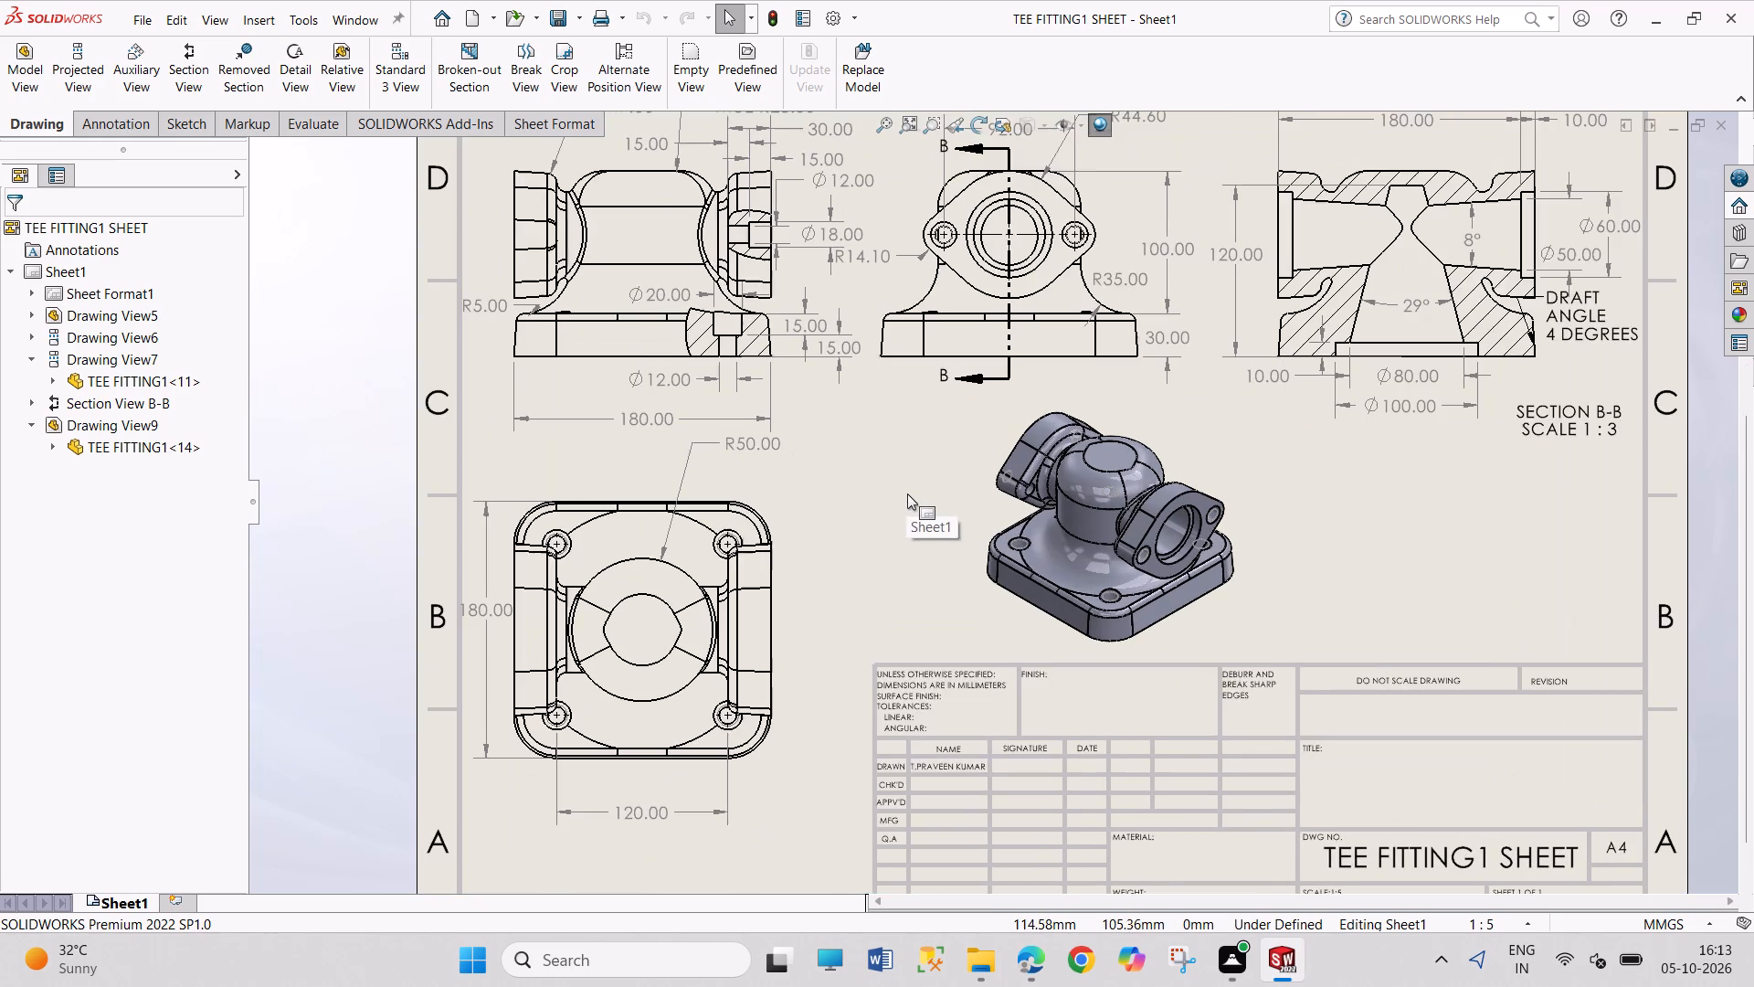
scroll(909, 497, "down", 2)
scroll(1405, 522, "down", 2)
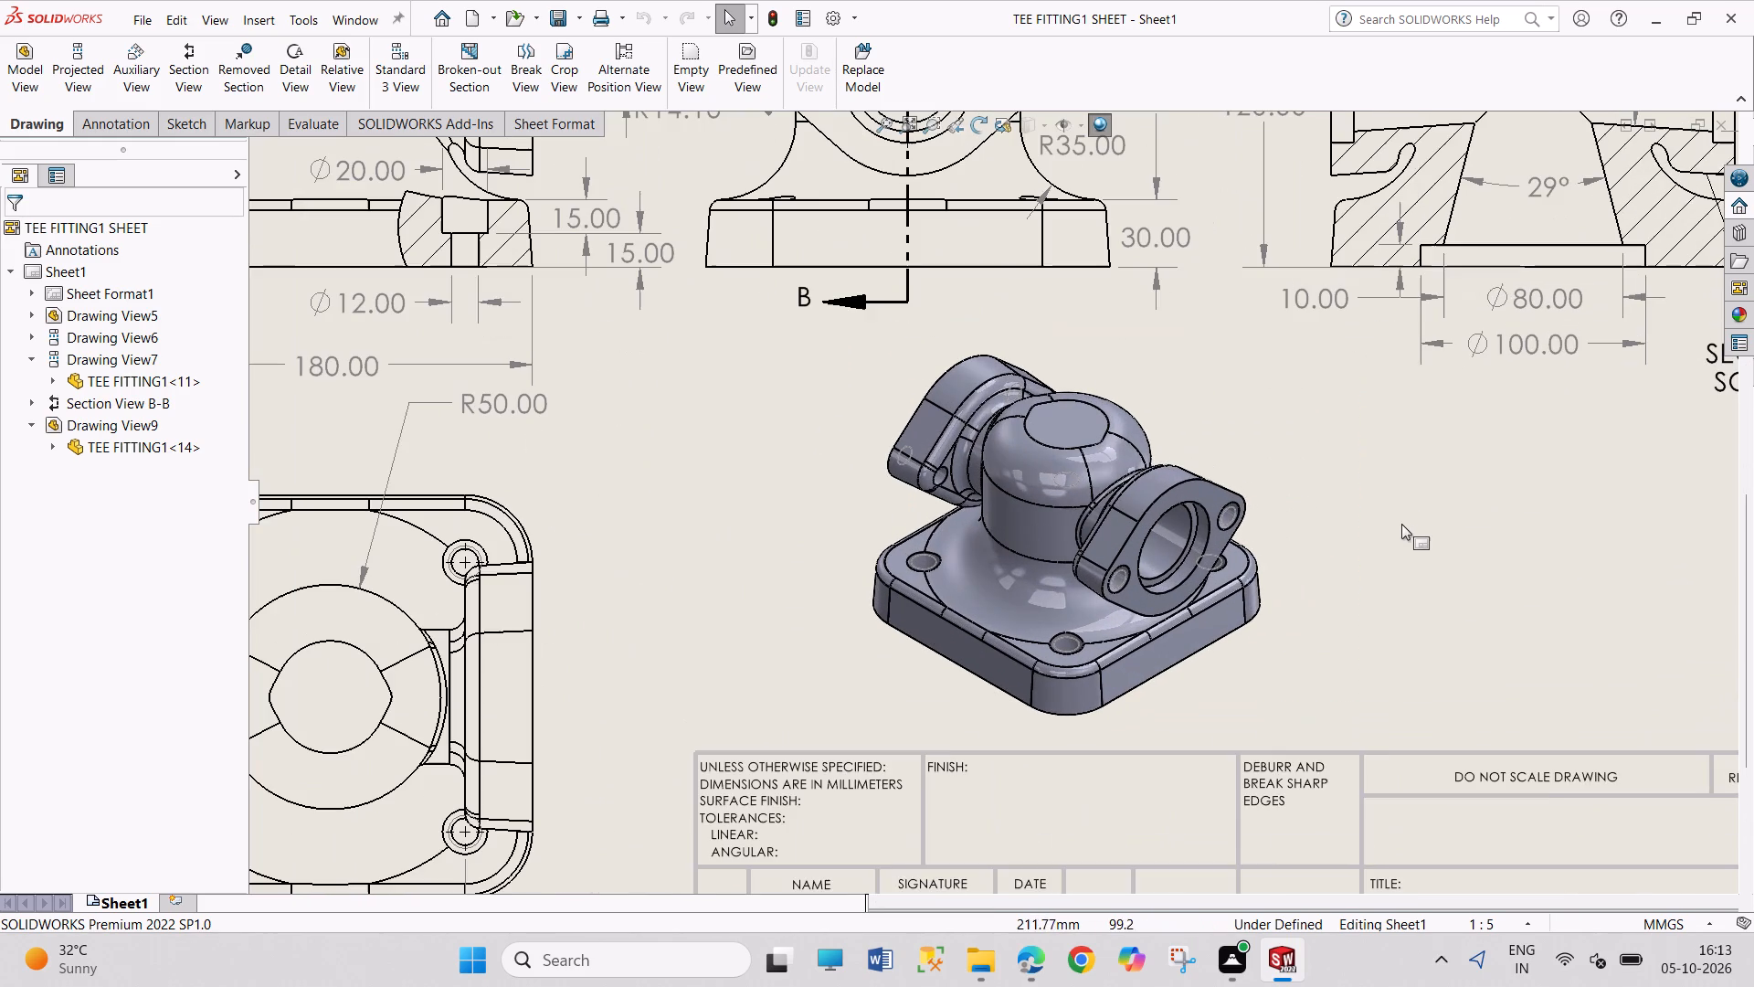
scroll(1284, 538, "down", 5)
scroll(652, 722, "down", 1)
scroll(541, 729, "up", 1)
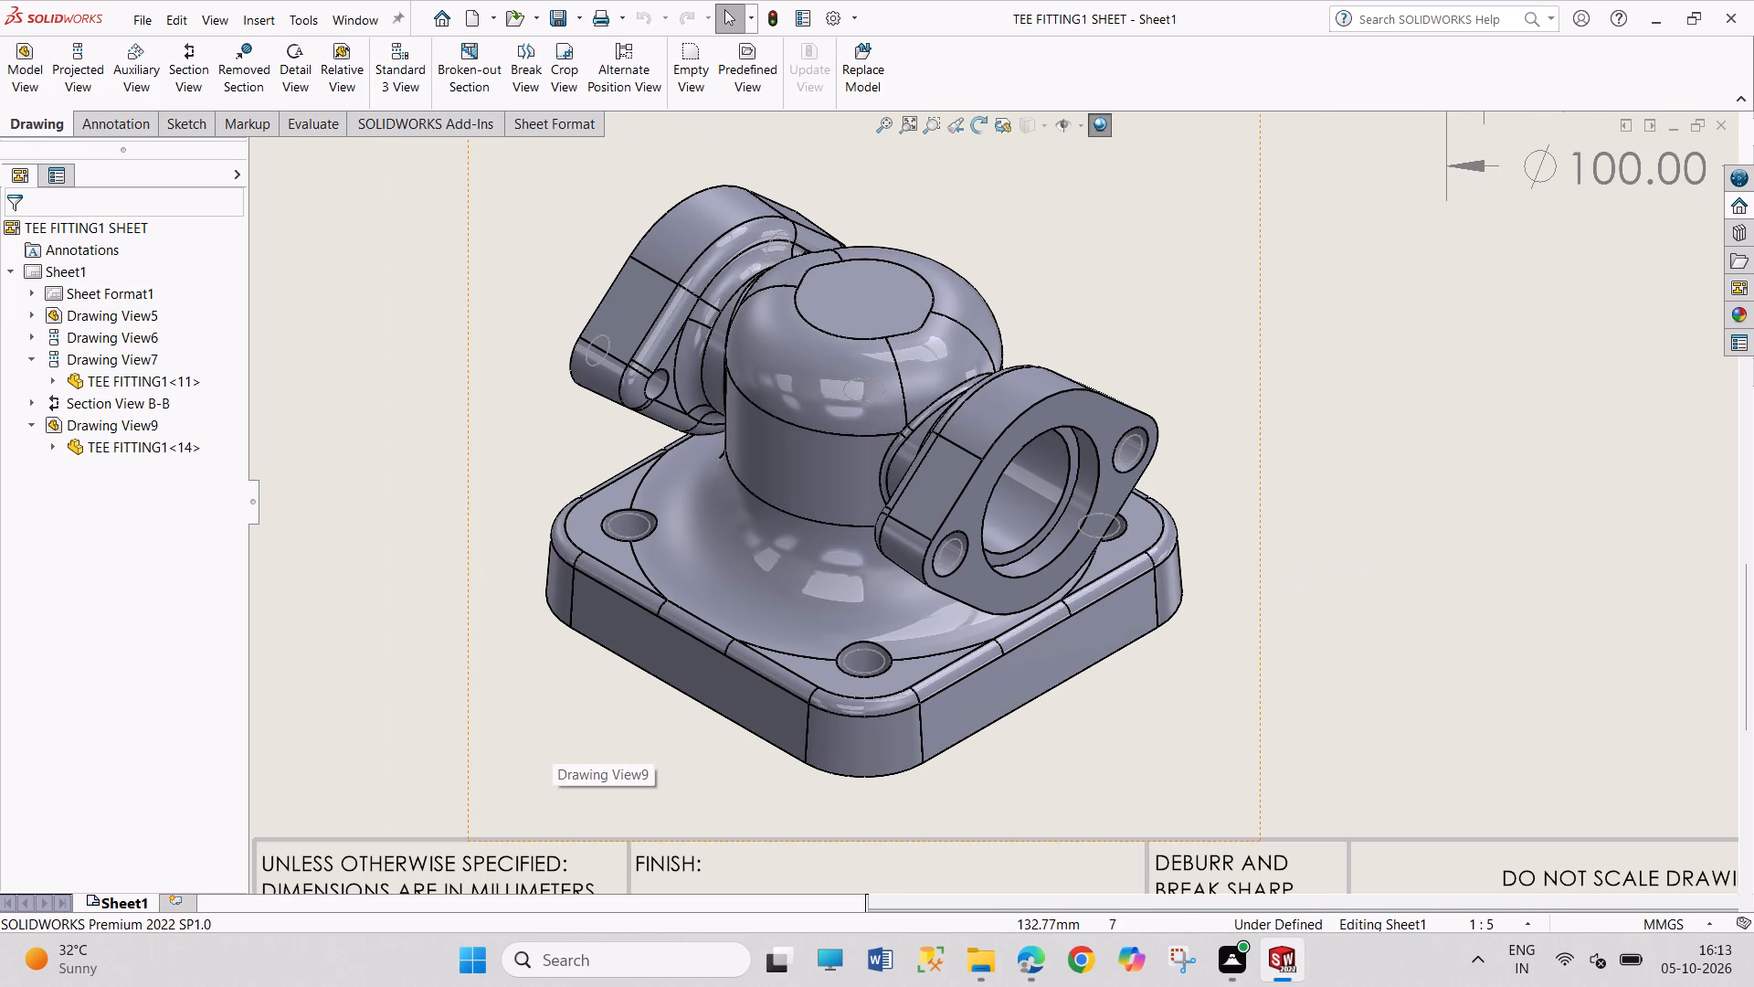
scroll(544, 700, "down", 1)
scroll(544, 699, "up", 2)
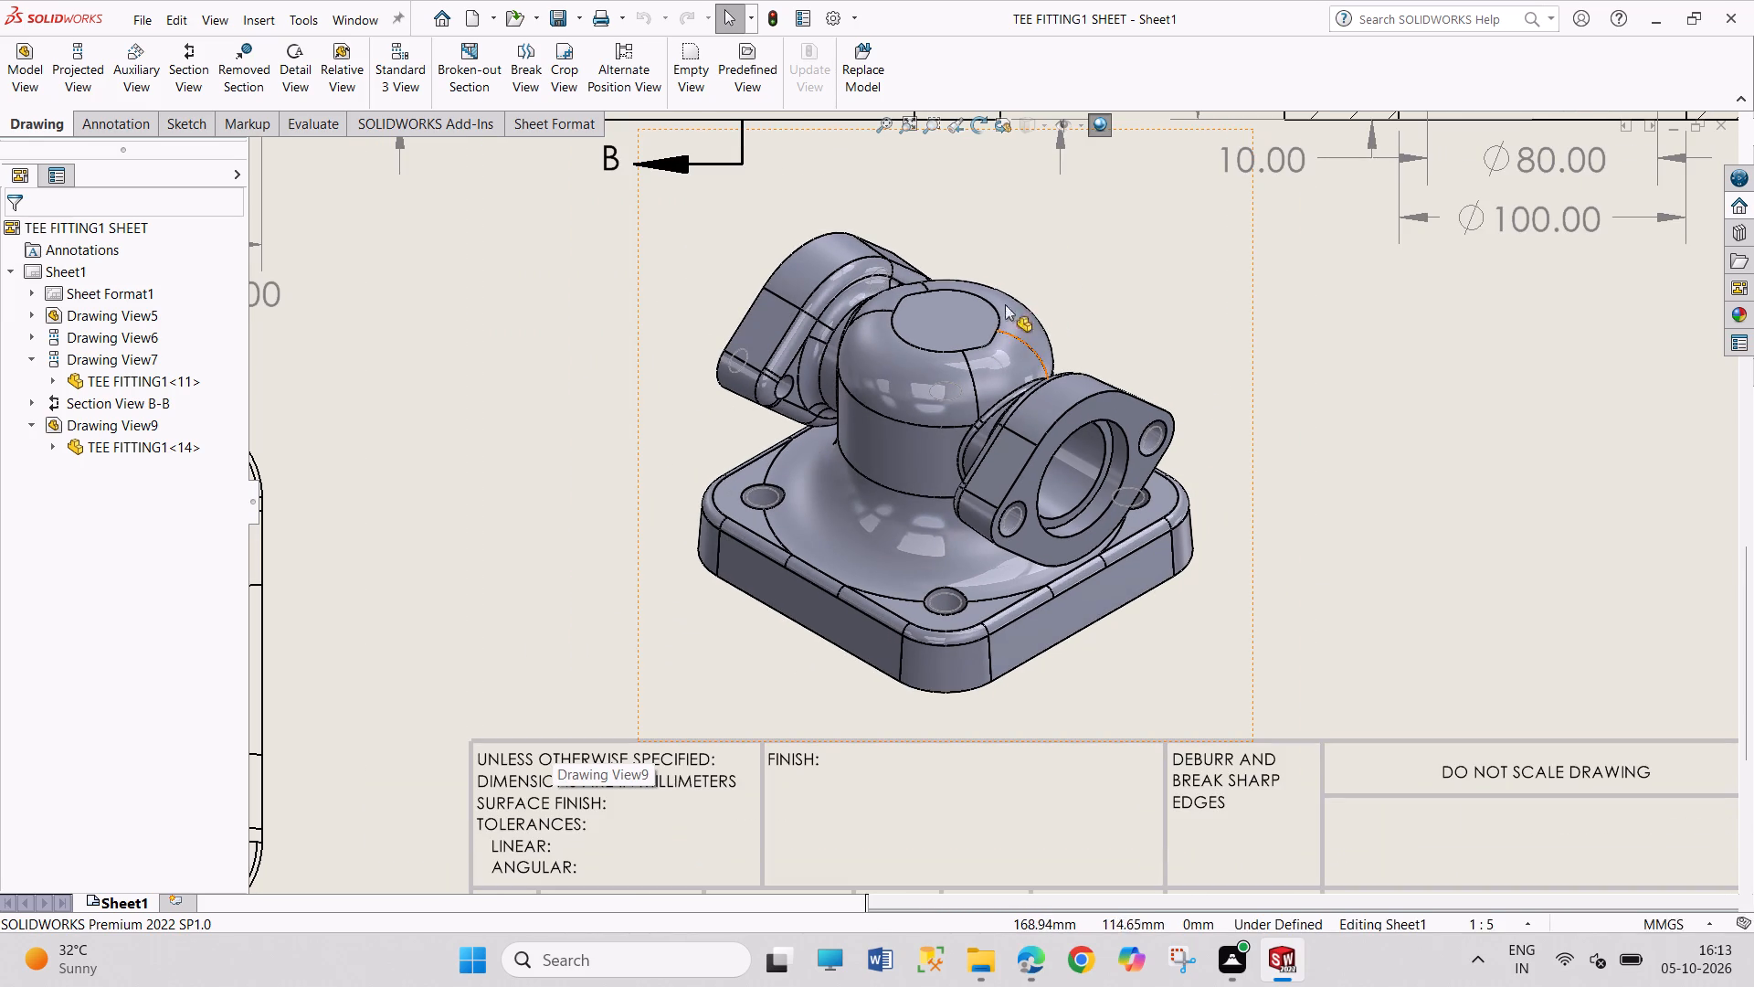
scroll(989, 293, "down", 3)
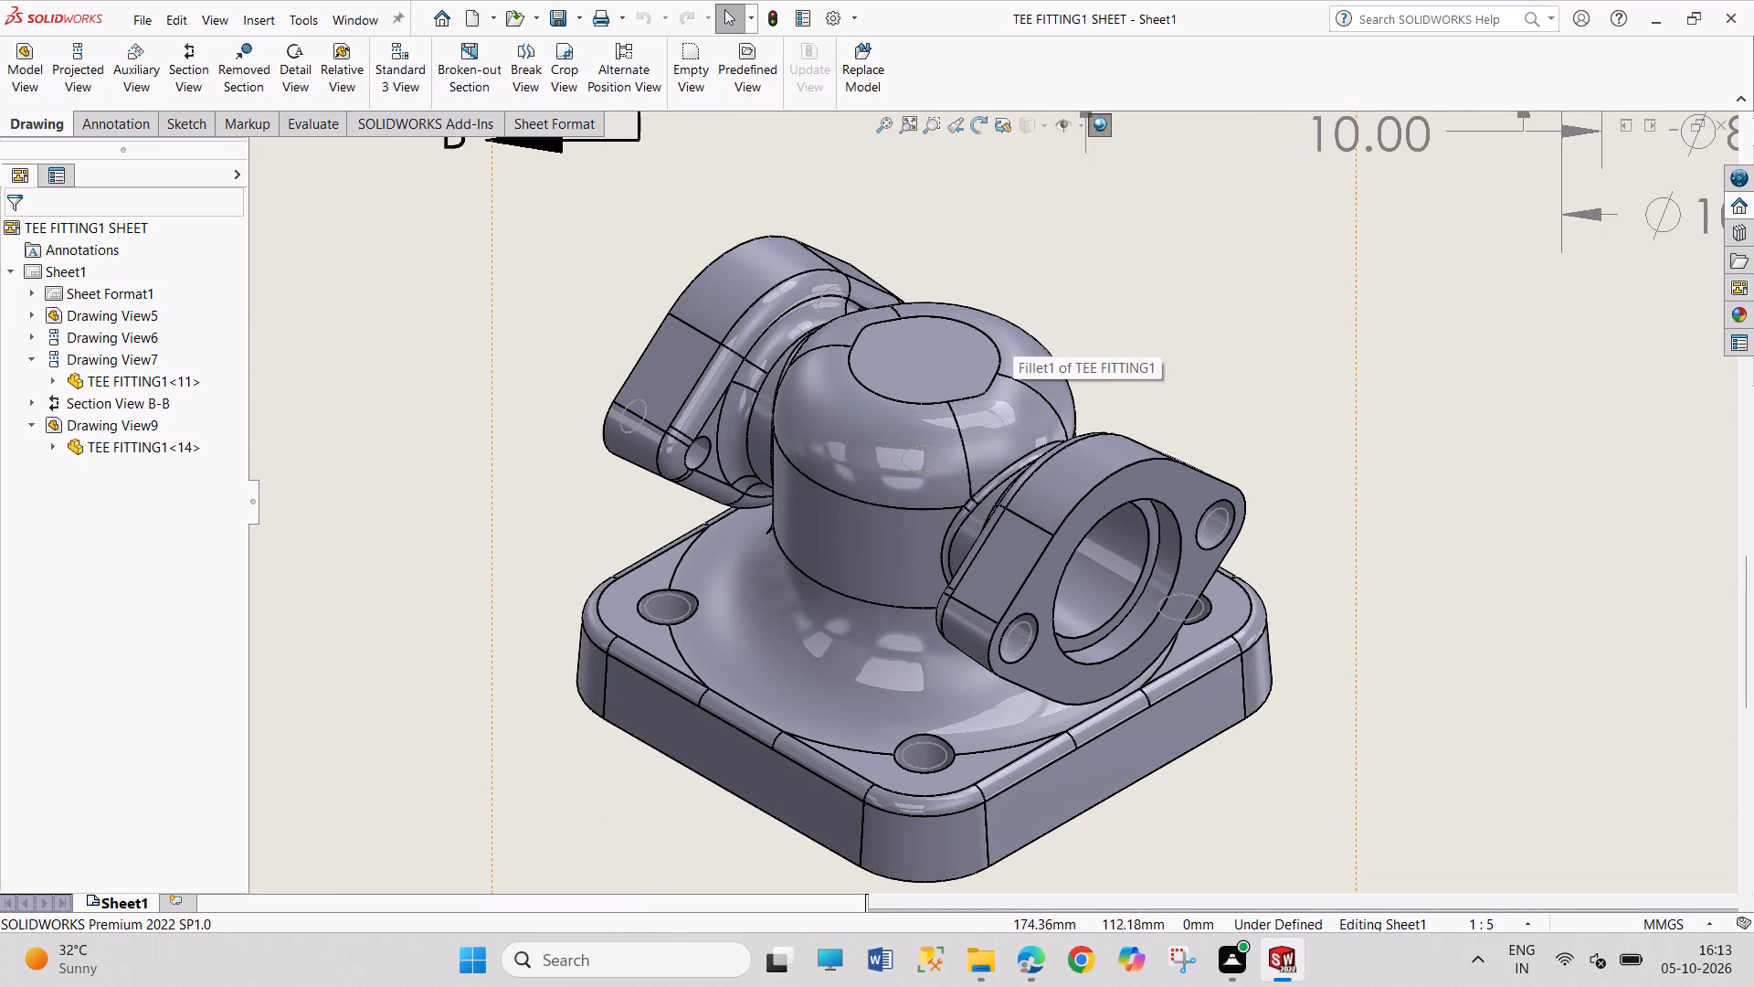
scroll(1125, 837, "up", 1)
scroll(1125, 837, "down", 1)
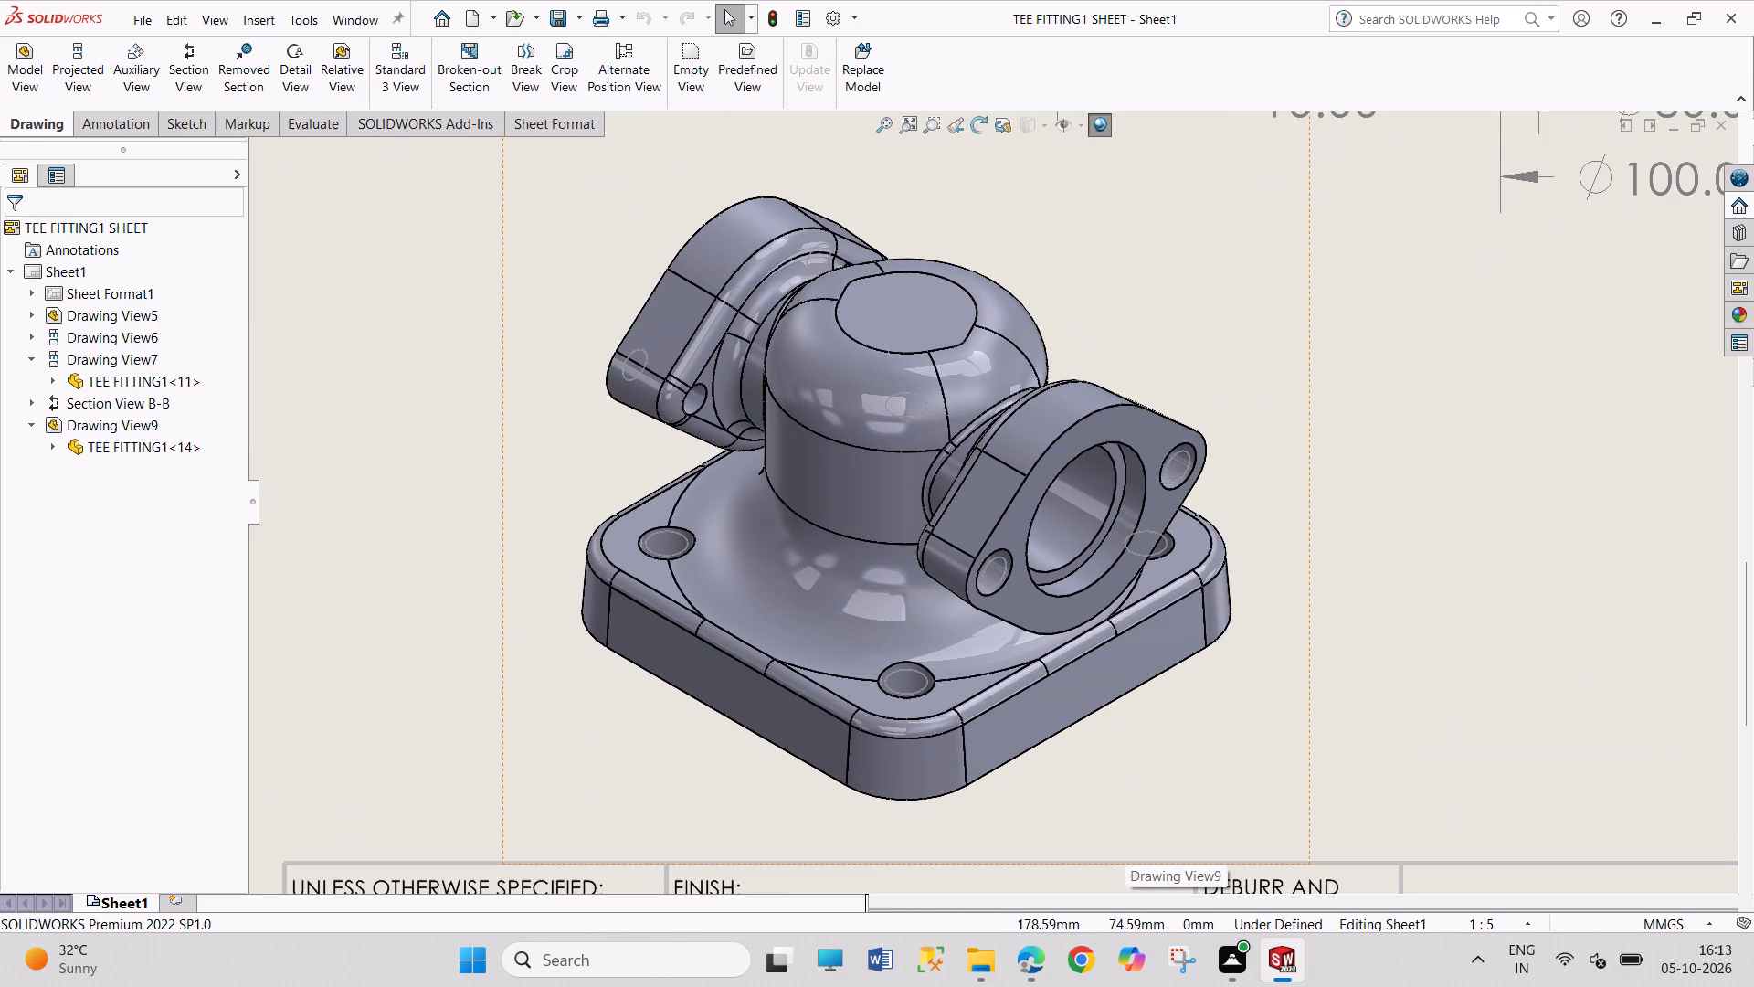
scroll(1214, 460, "down", 1)
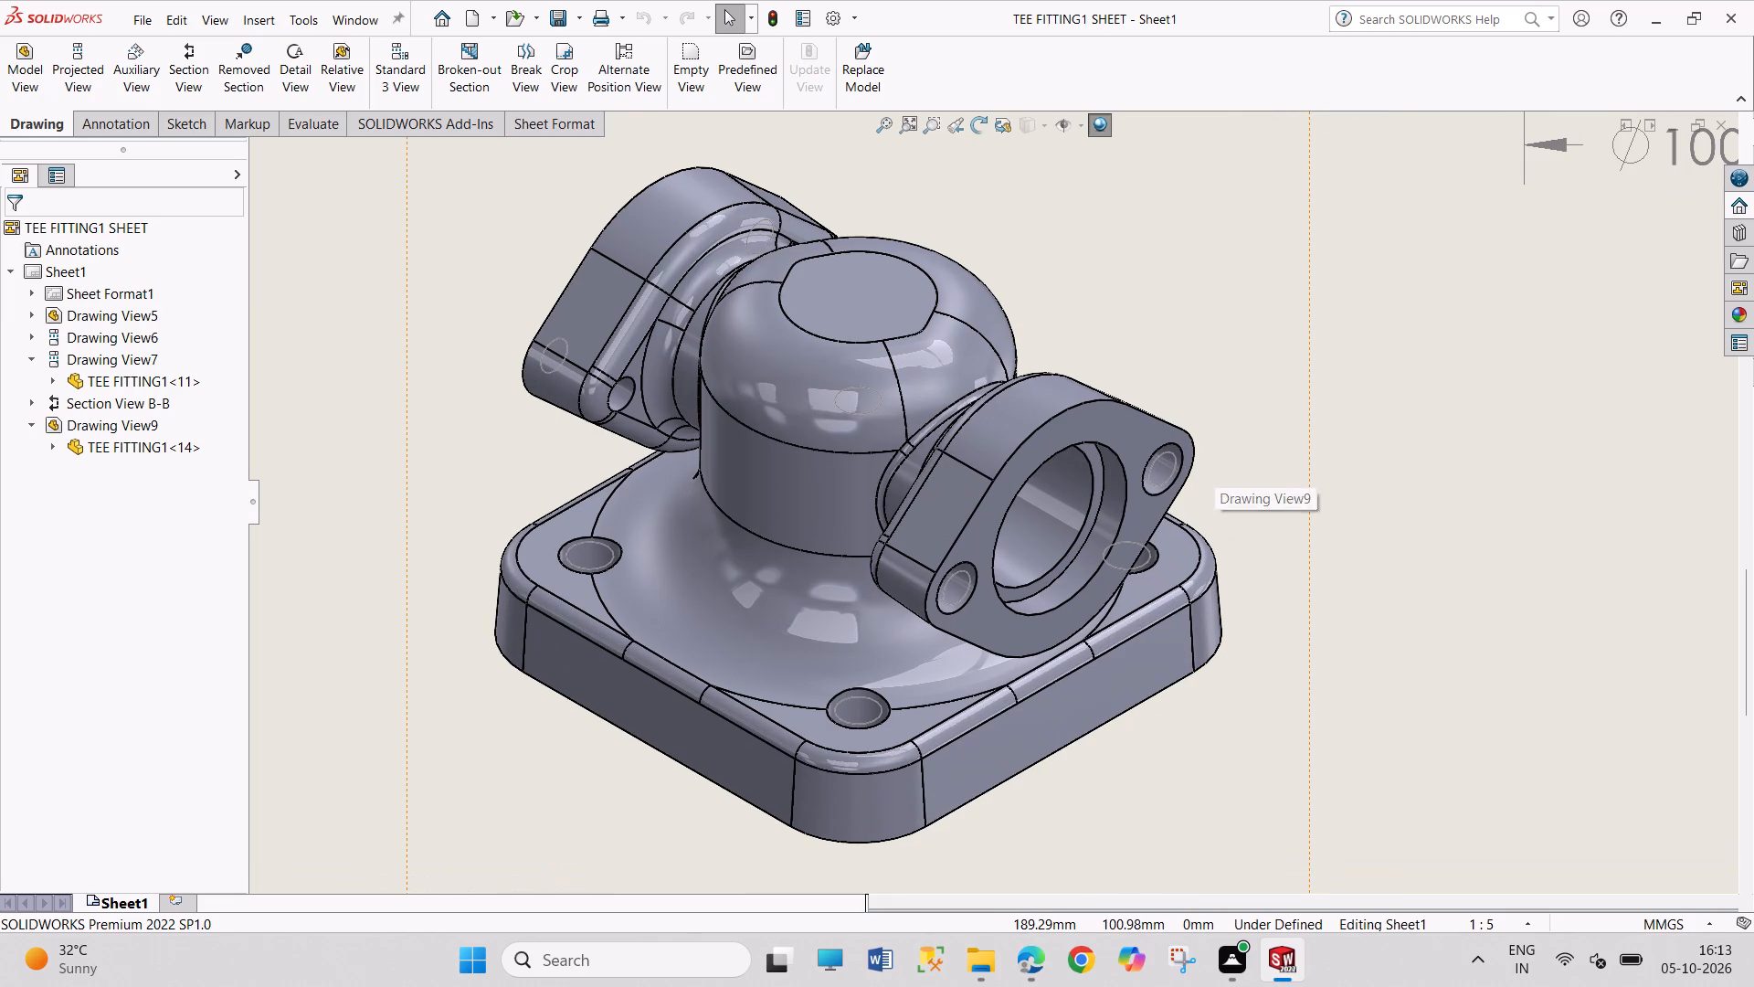
scroll(1220, 473, "down", 1)
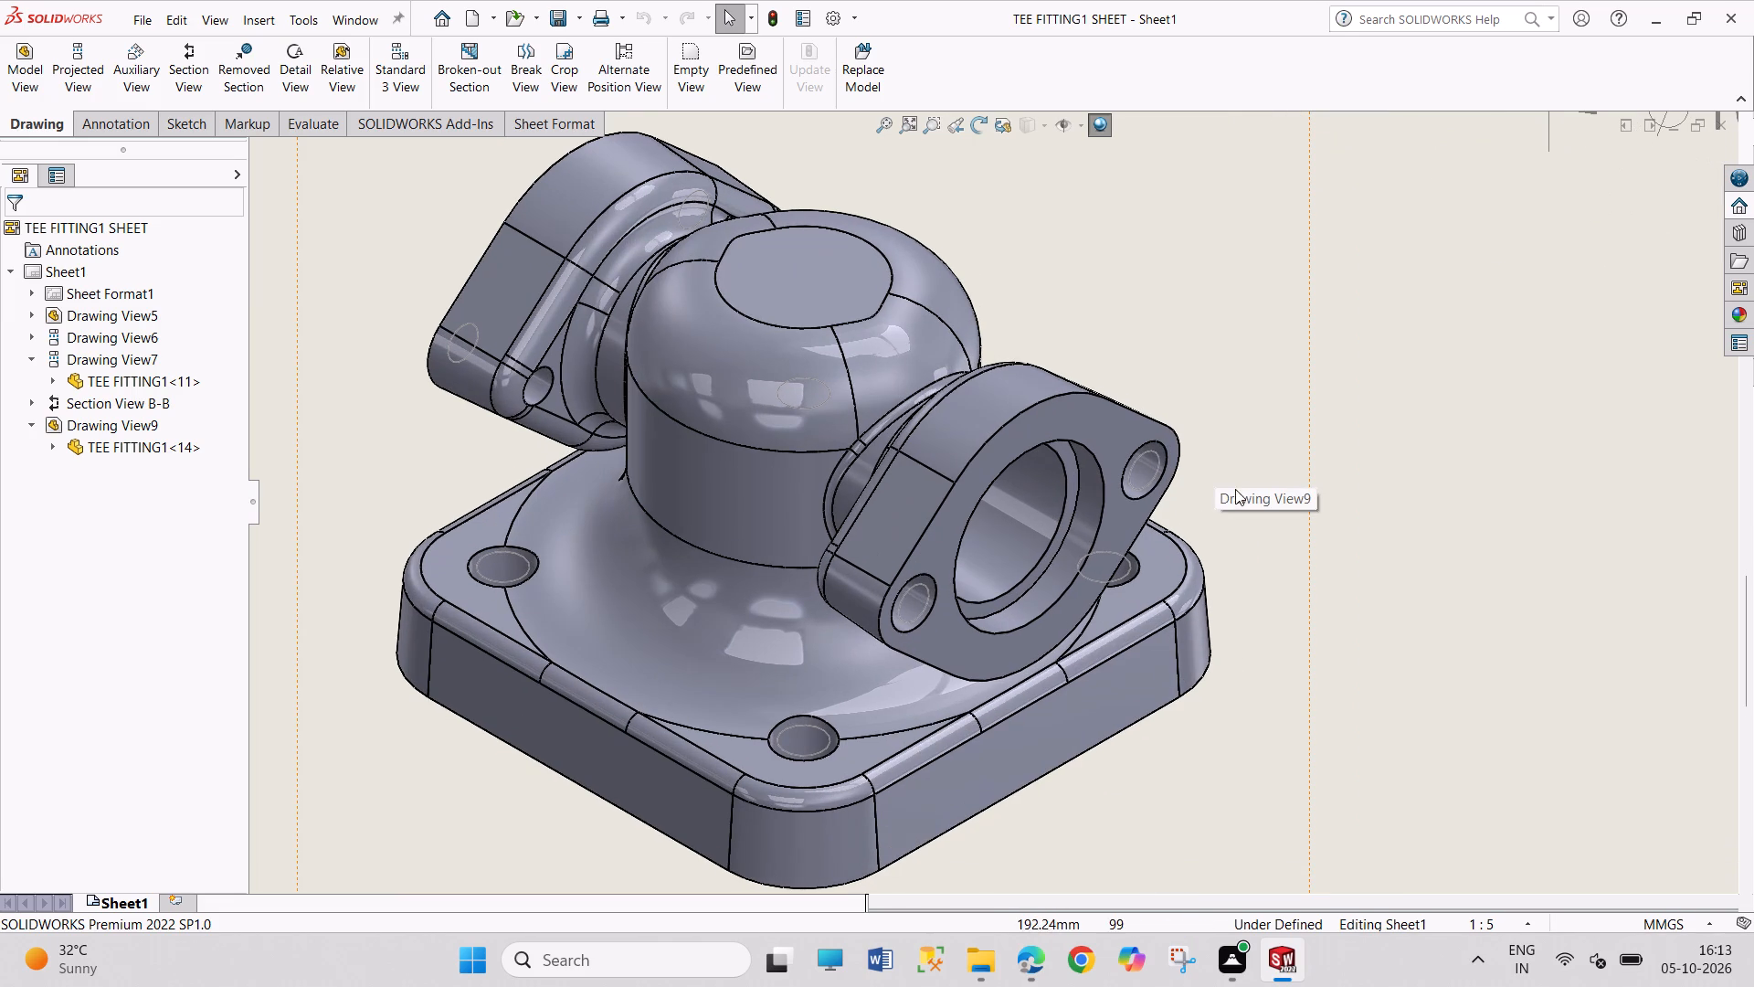
scroll(339, 543, "up", 1)
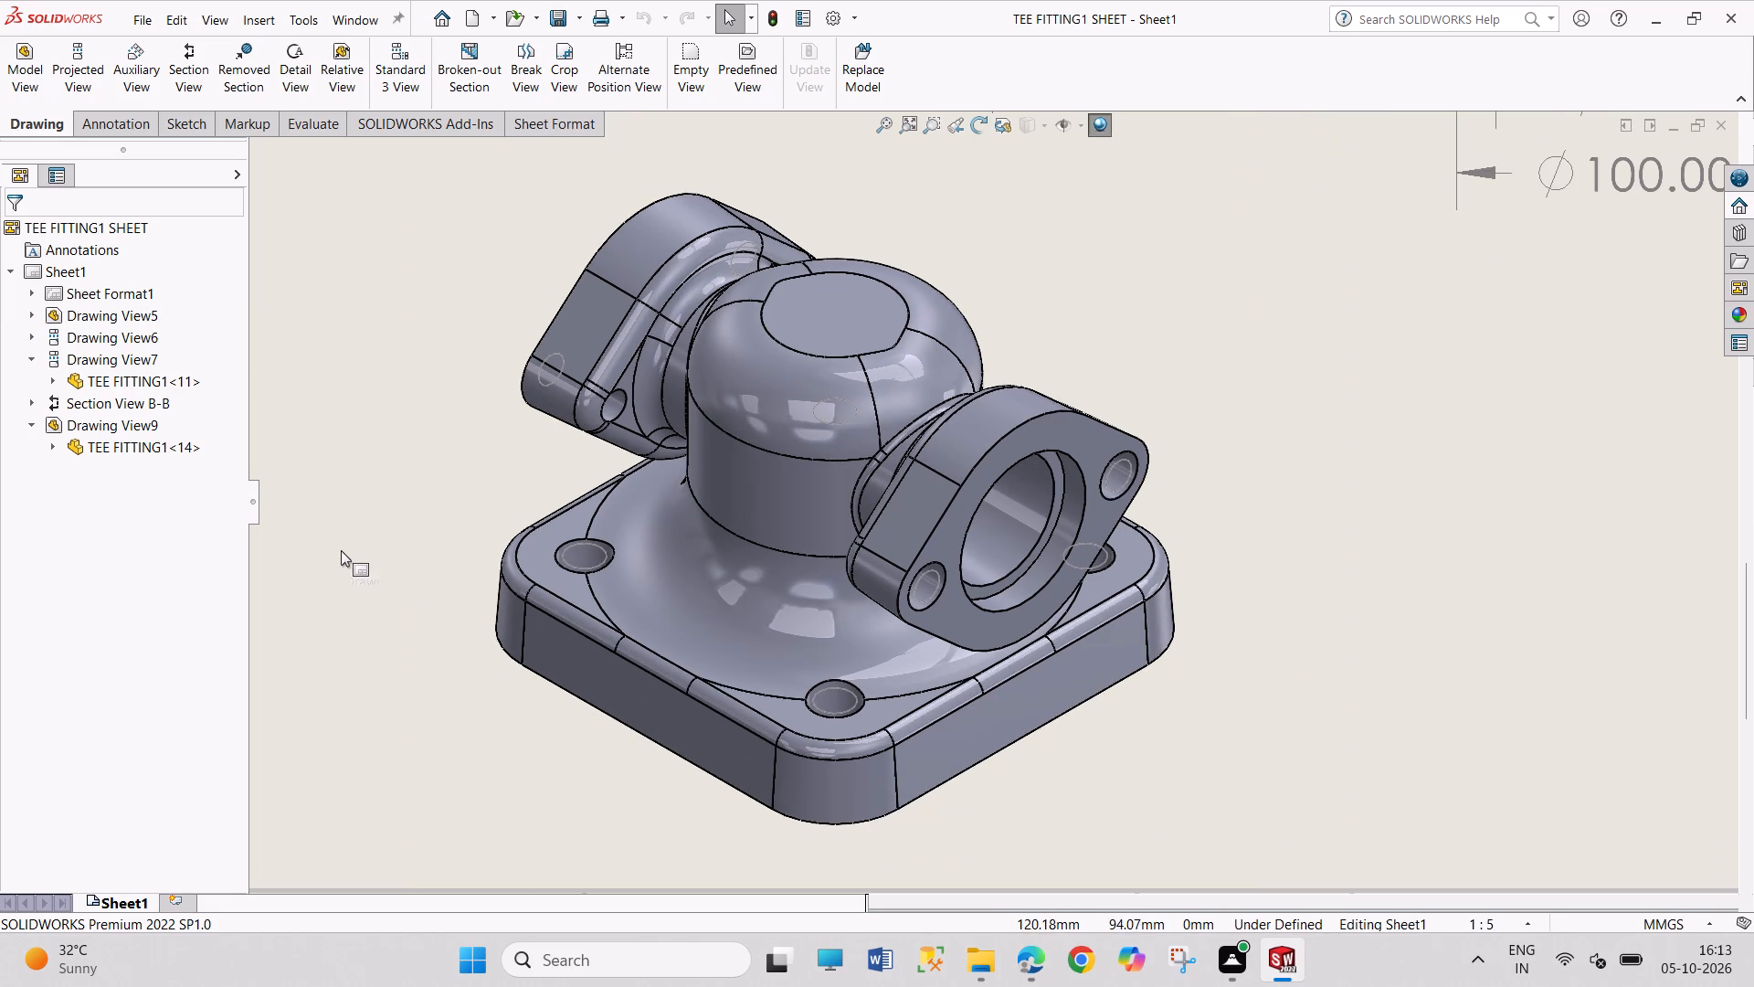
scroll(341, 550, "down", 2)
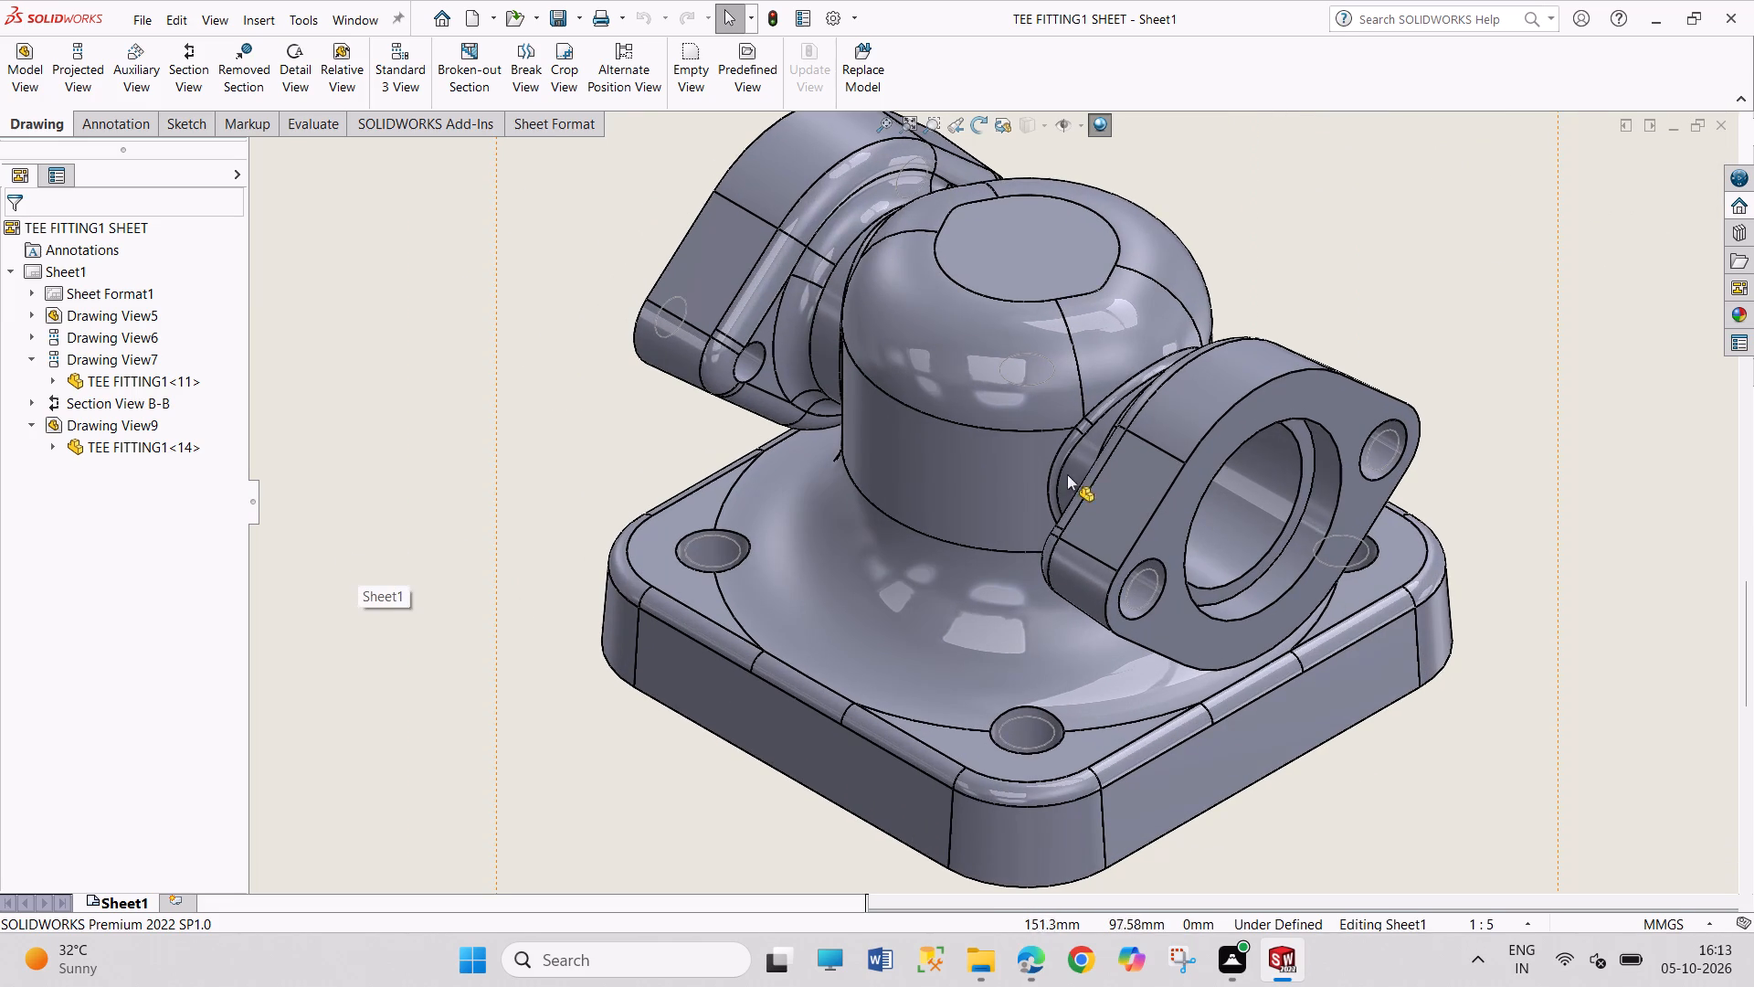
scroll(1116, 448, "up", 2)
scroll(1198, 341, "down", 2)
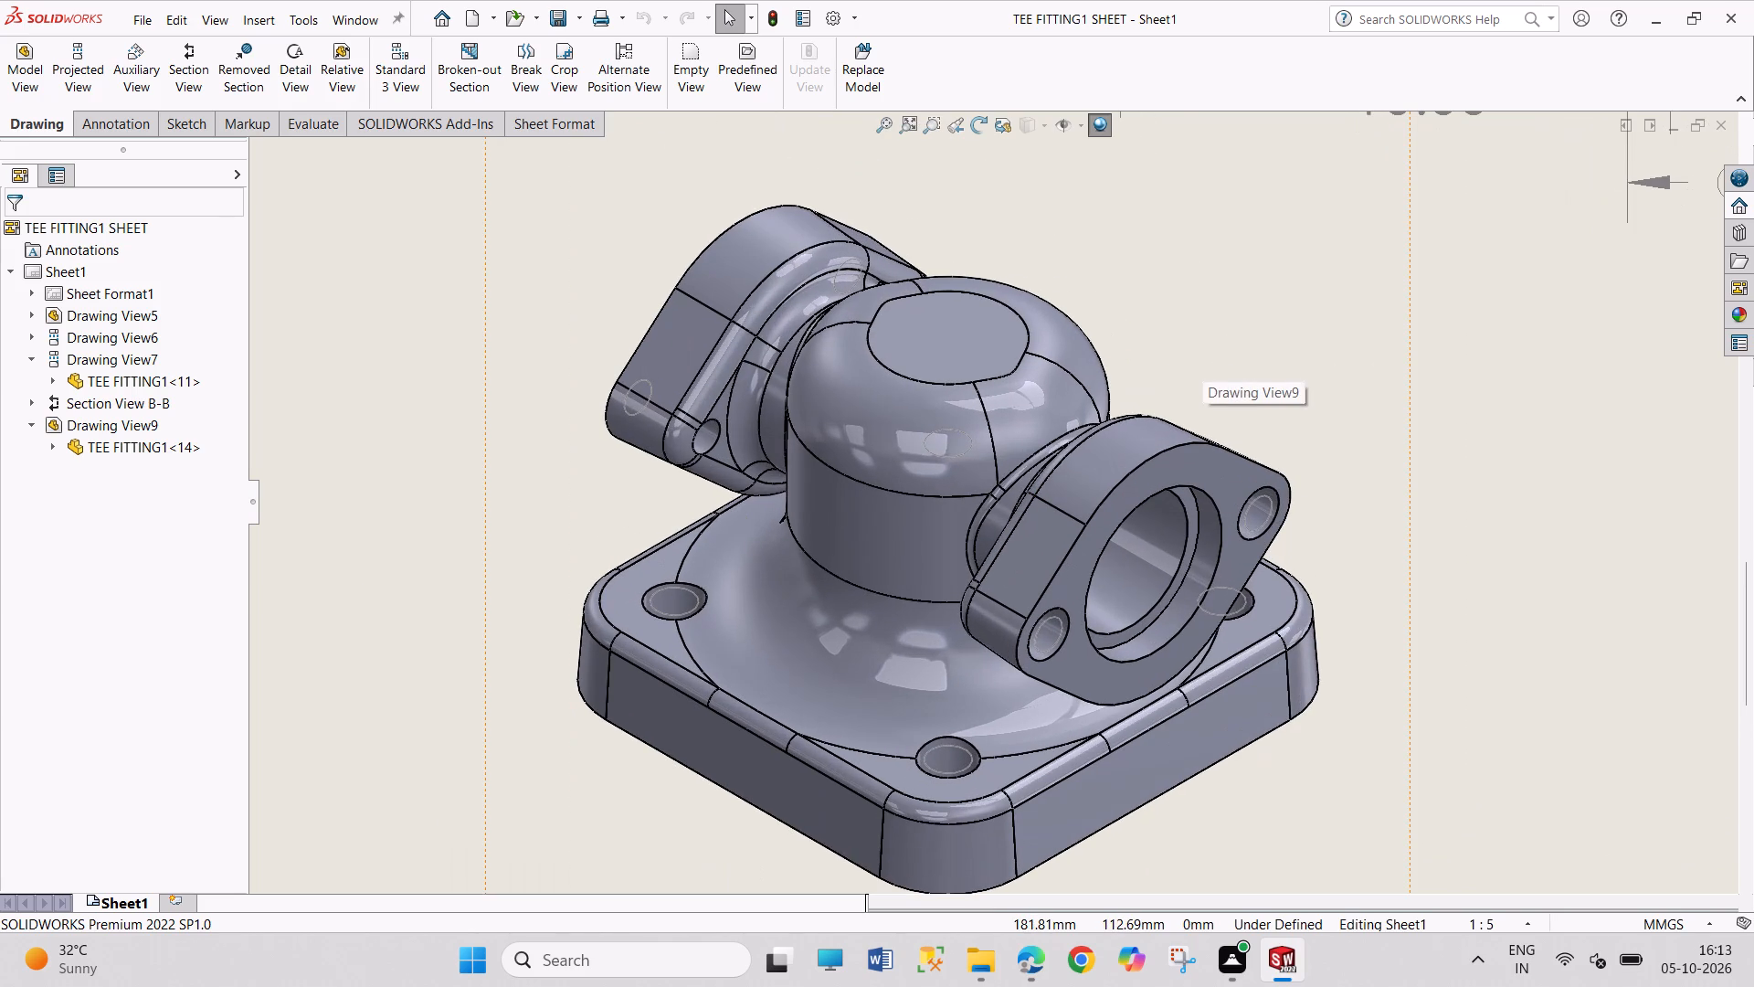
scroll(1206, 374, "up", 1)
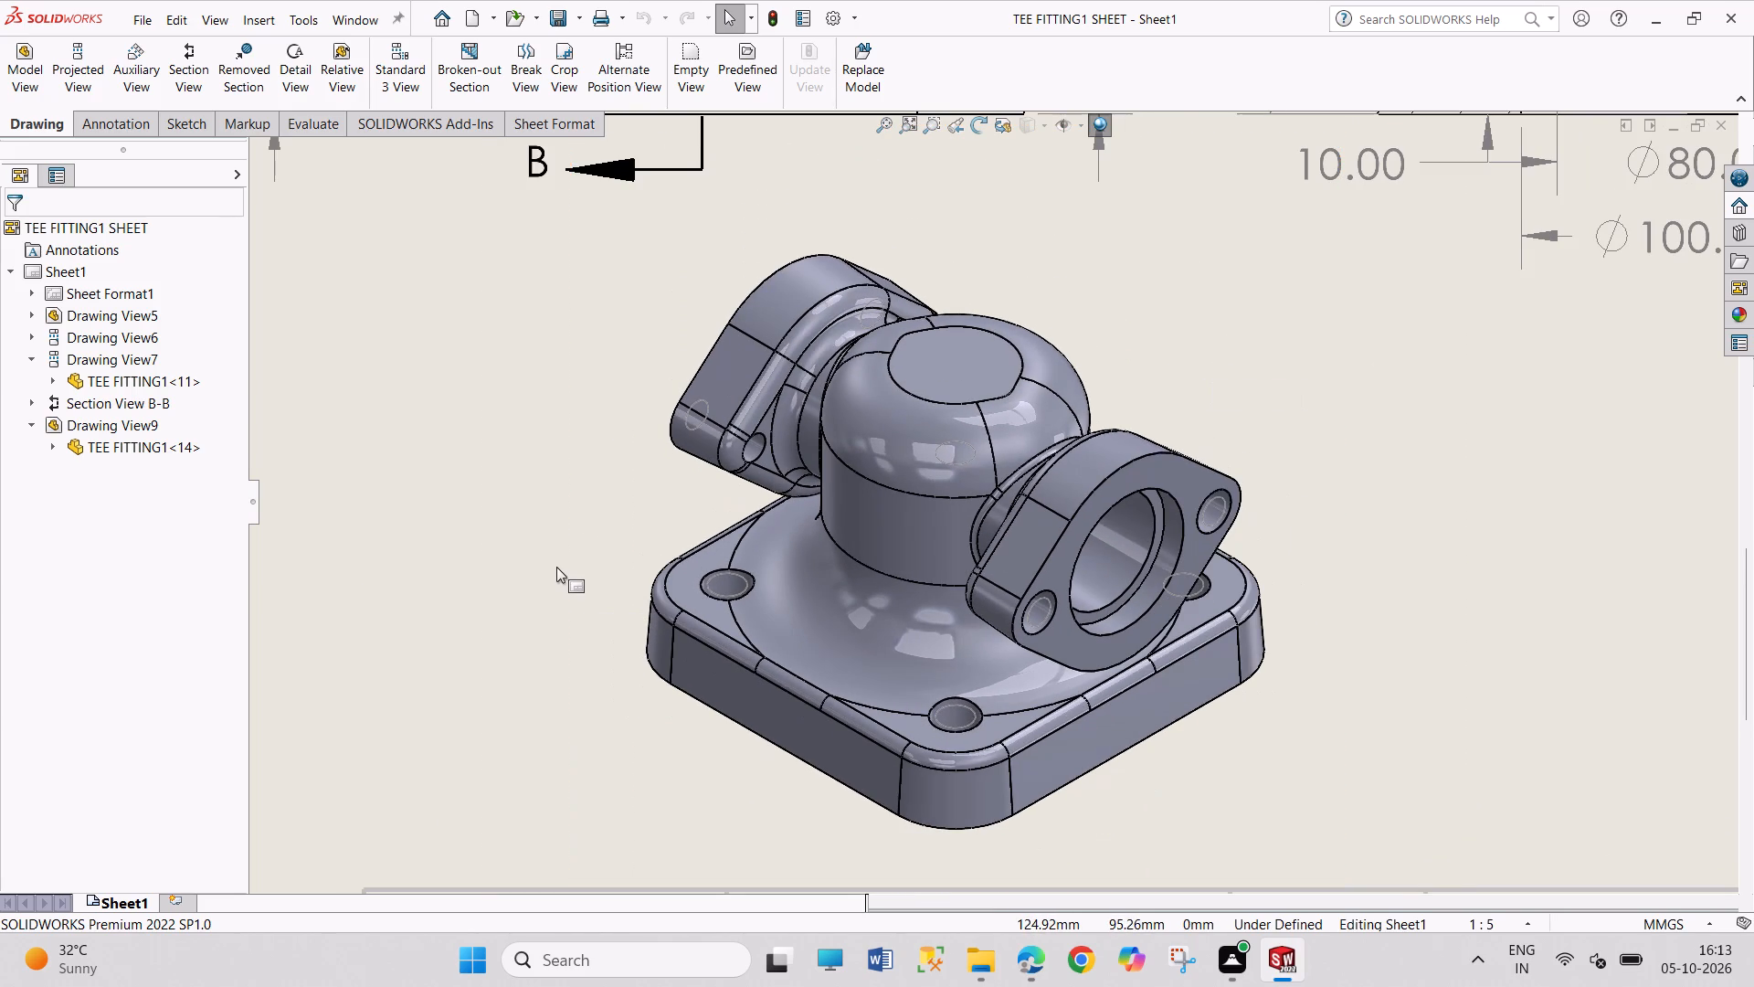
scroll(556, 567, "down", 2)
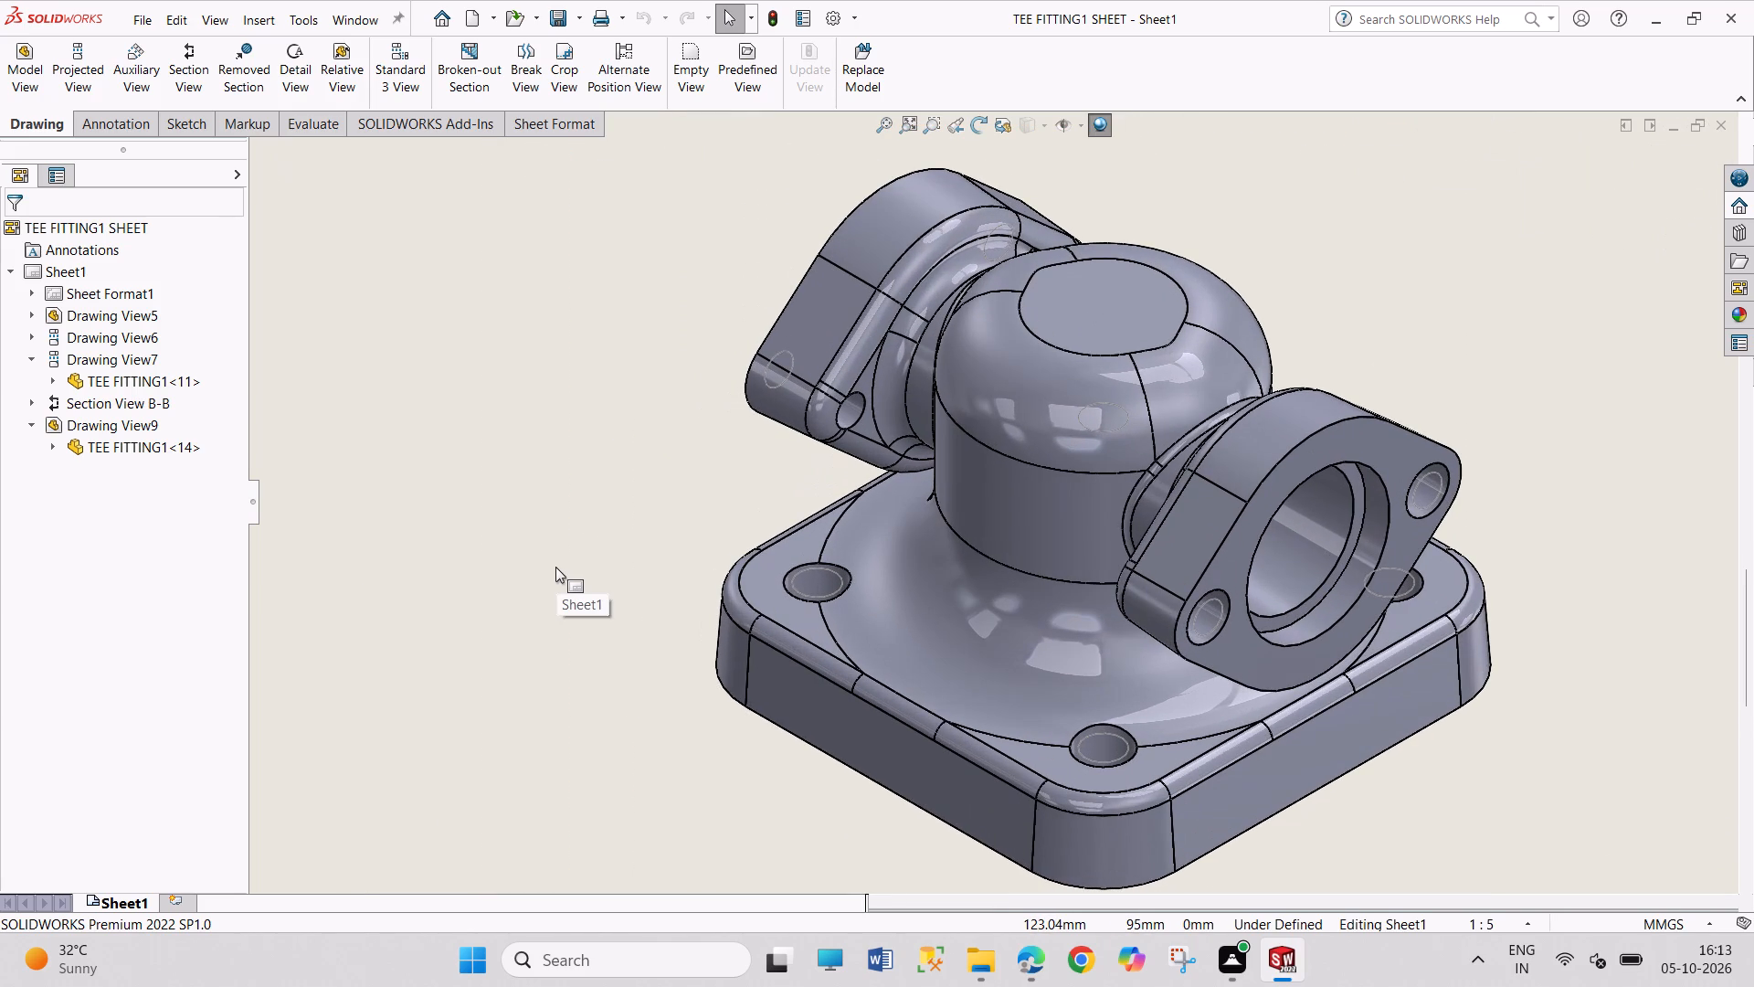
scroll(569, 586, "up", 1)
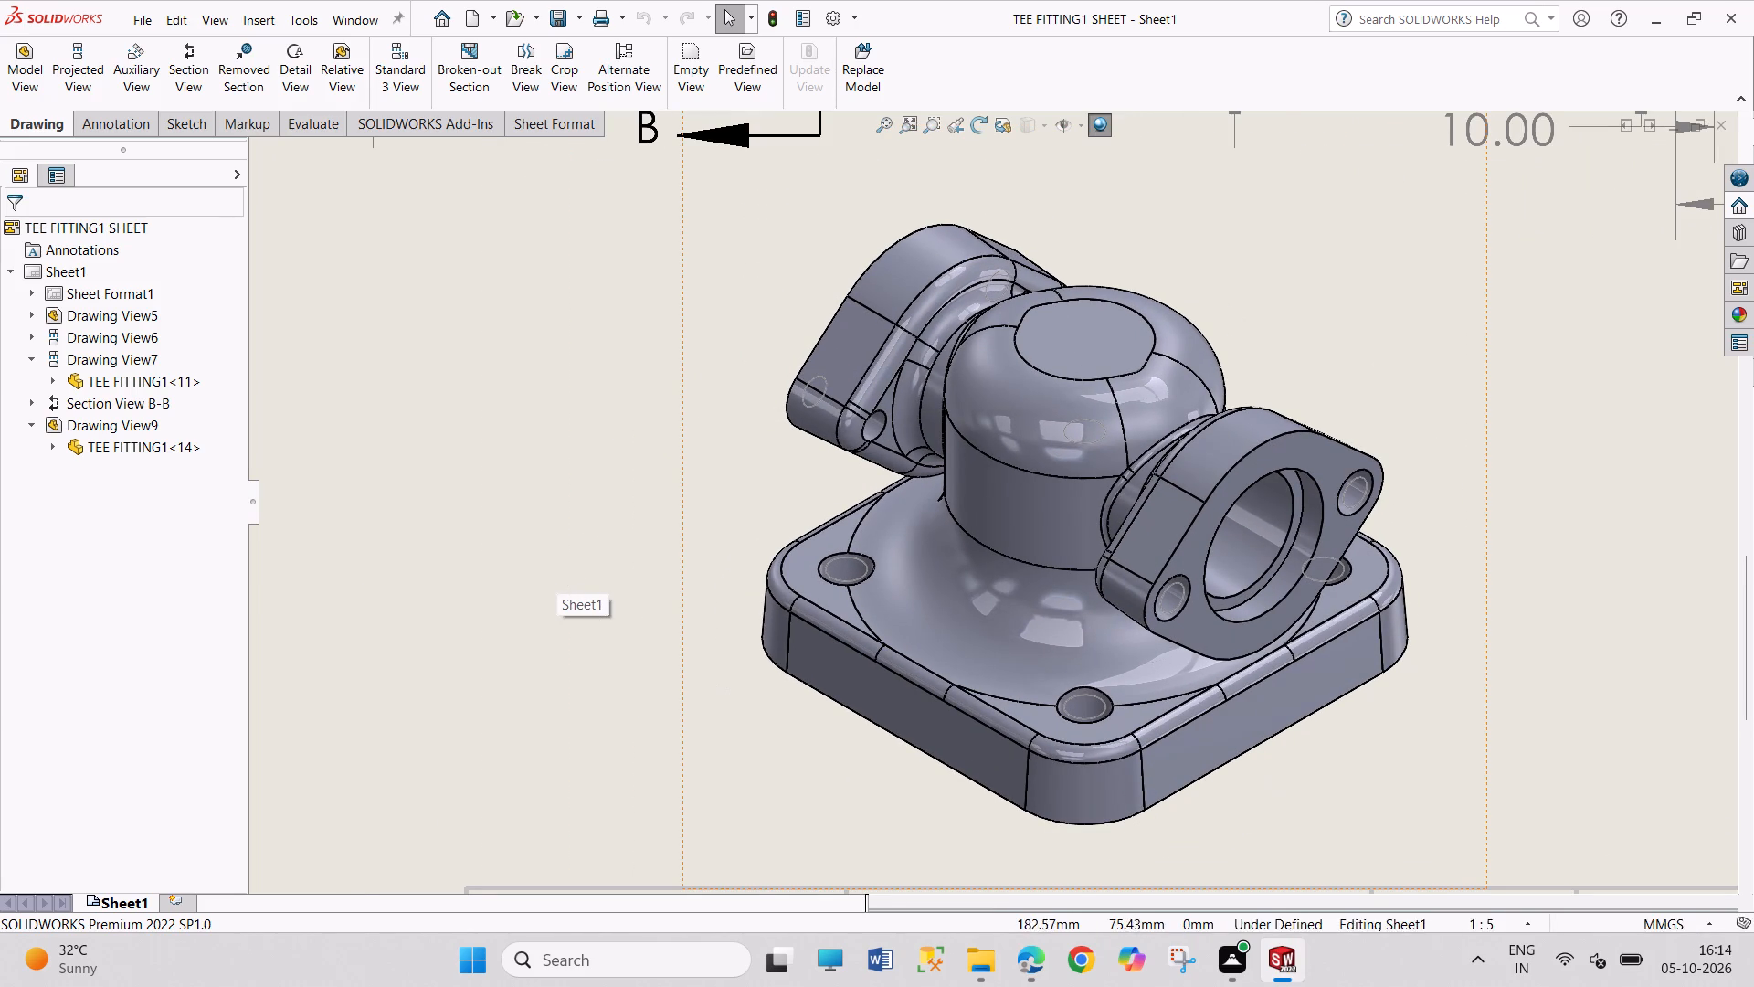
scroll(1410, 764, "down", 1)
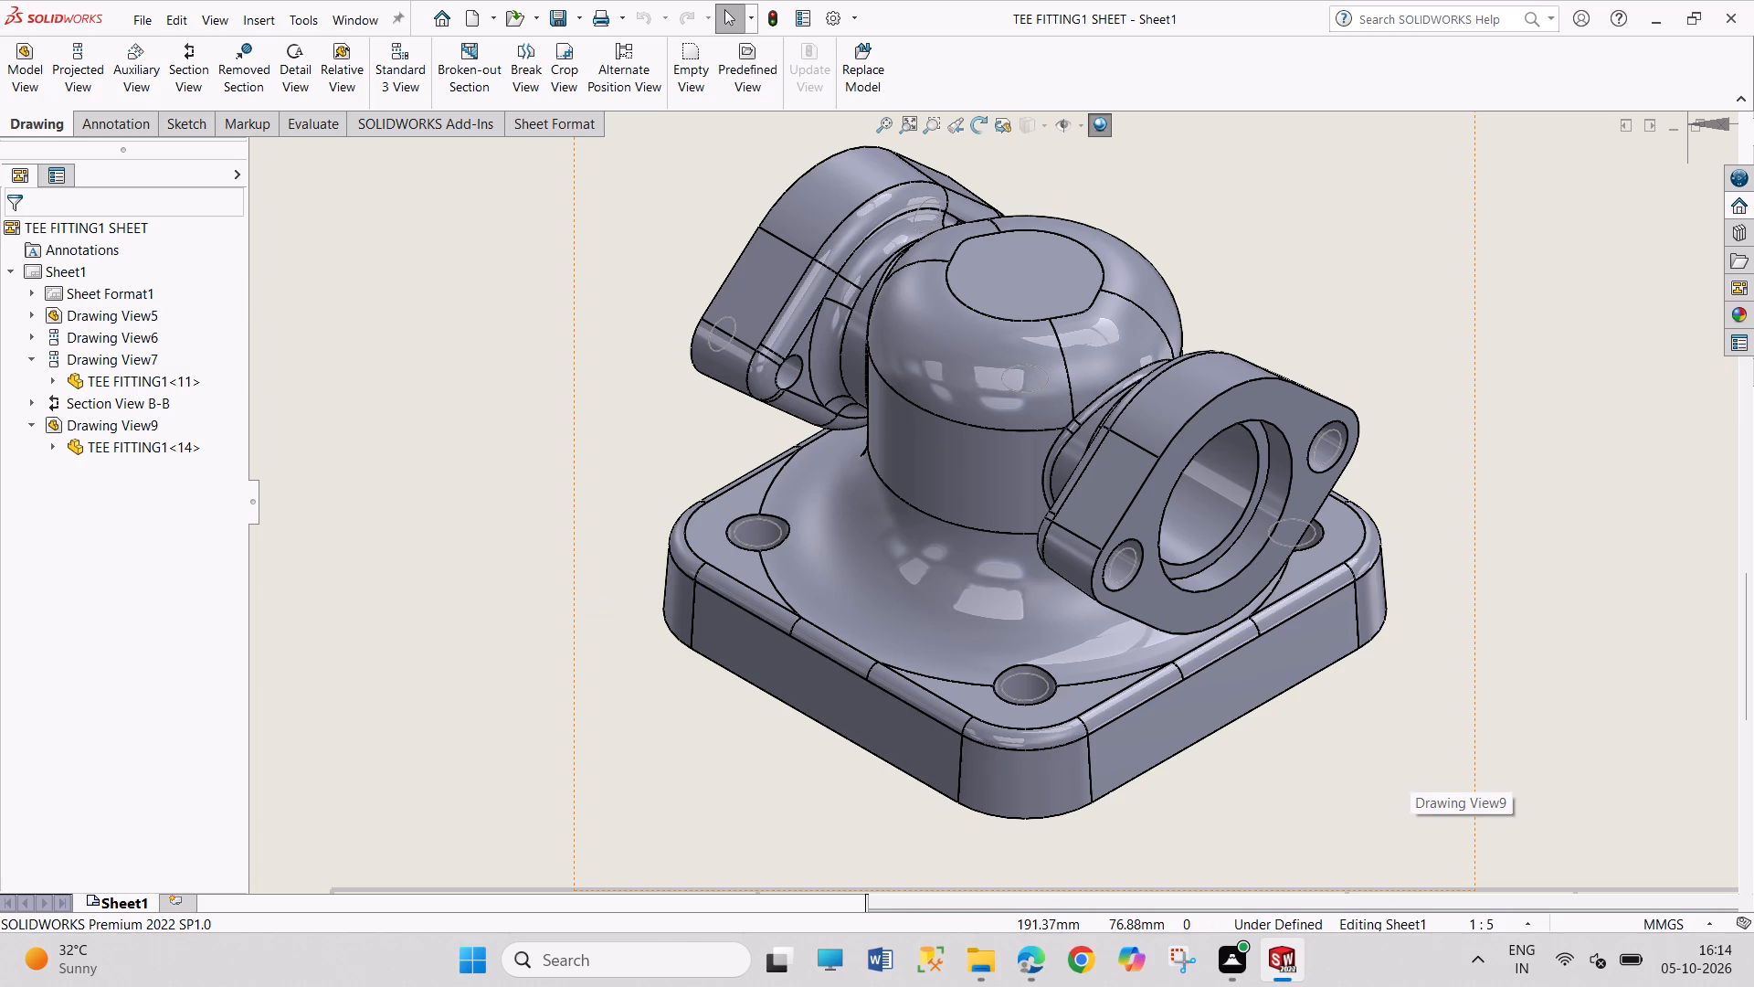
scroll(1418, 621, "down", 1)
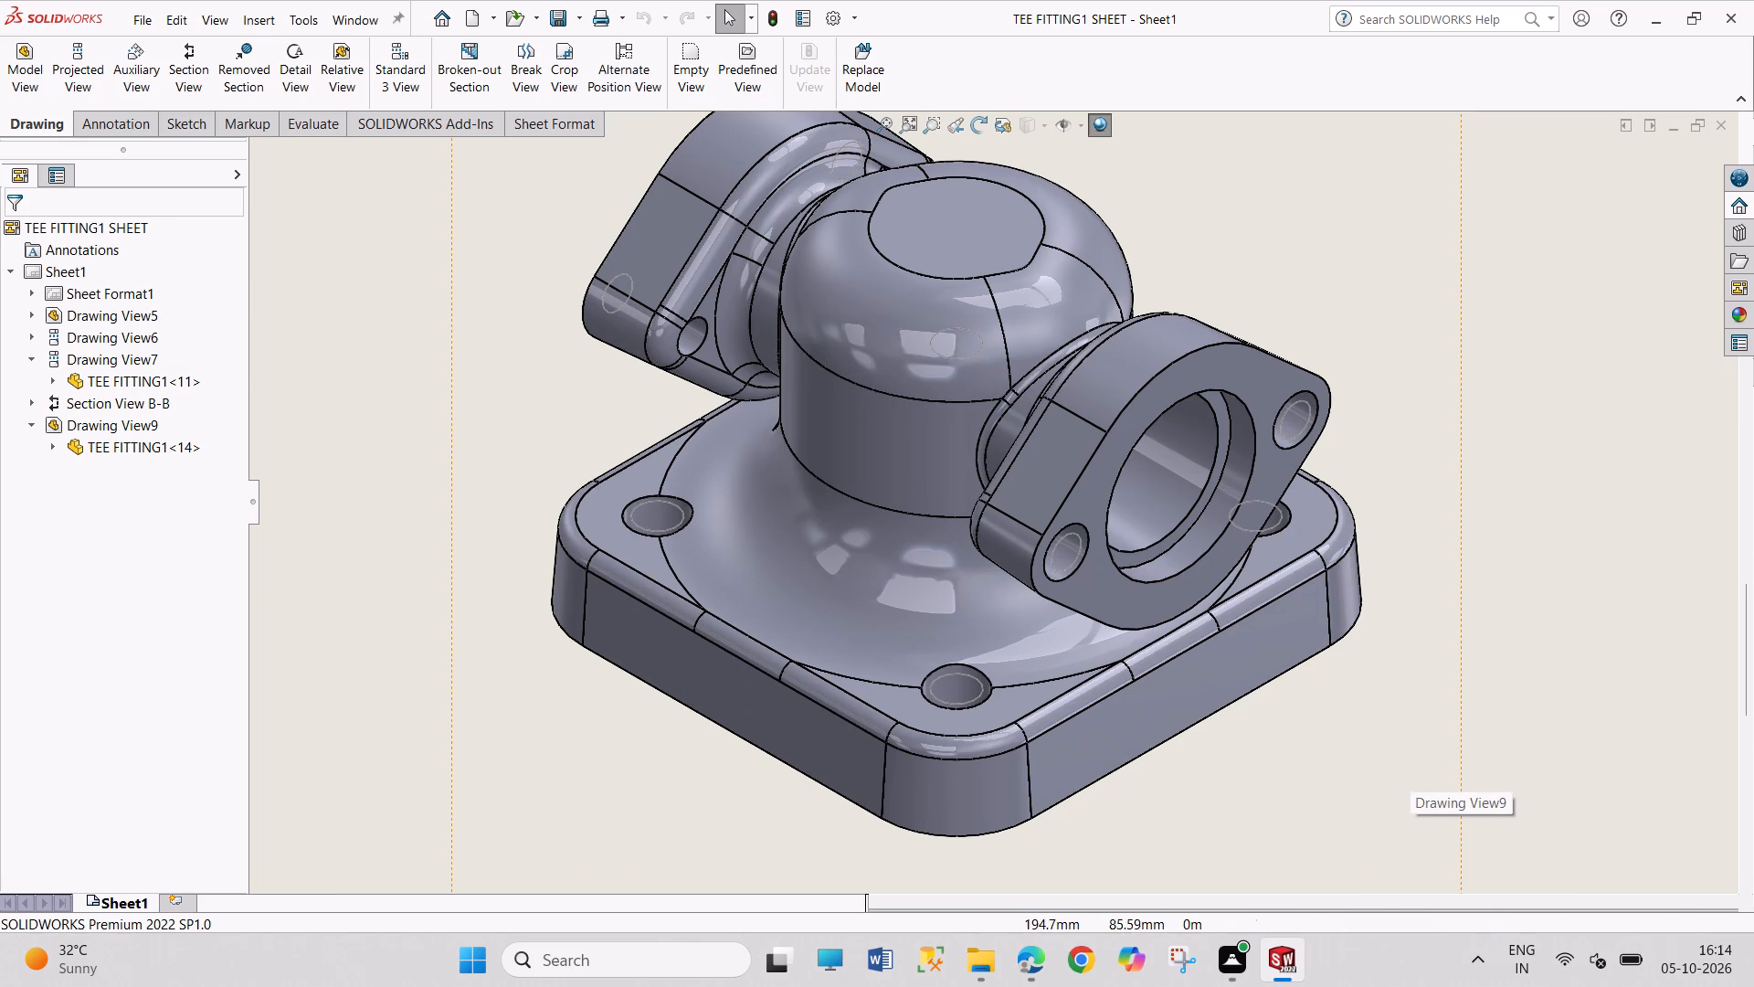
scroll(1415, 629, "up", 1)
scroll(1224, 358, "down", 2)
scroll(318, 371, "up", 1)
scroll(318, 374, "down", 1)
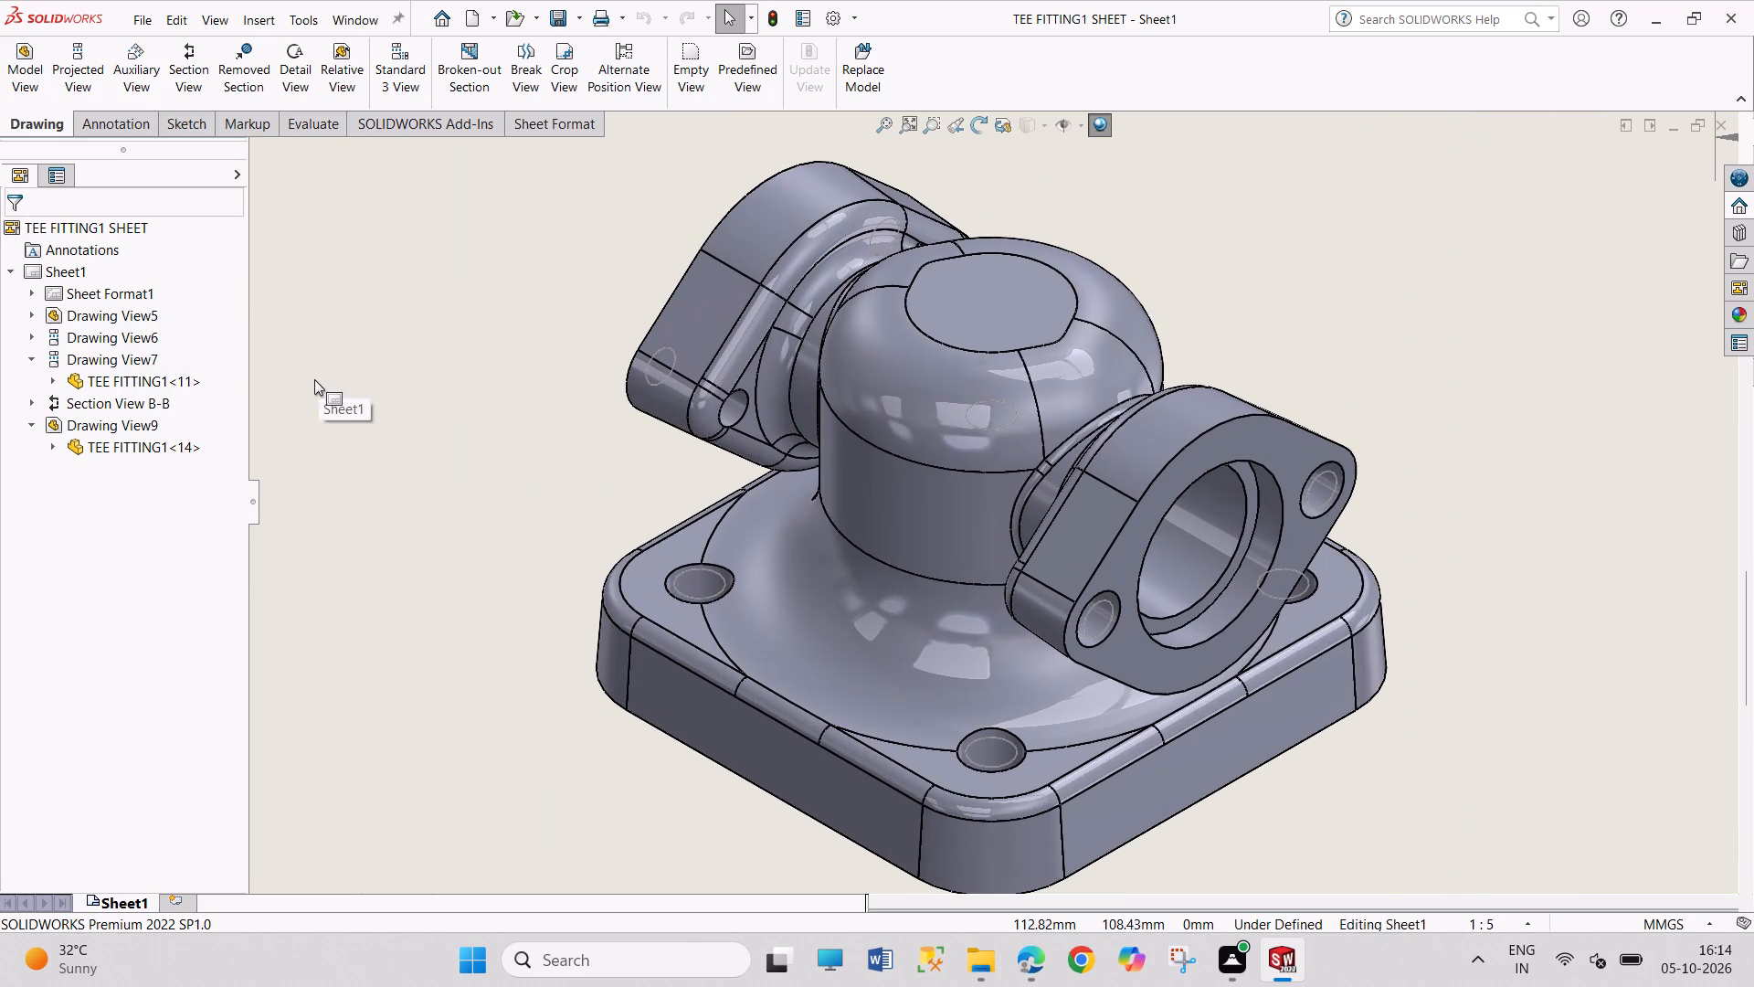
scroll(593, 456, "up", 1)
scroll(699, 653, "down", 1)
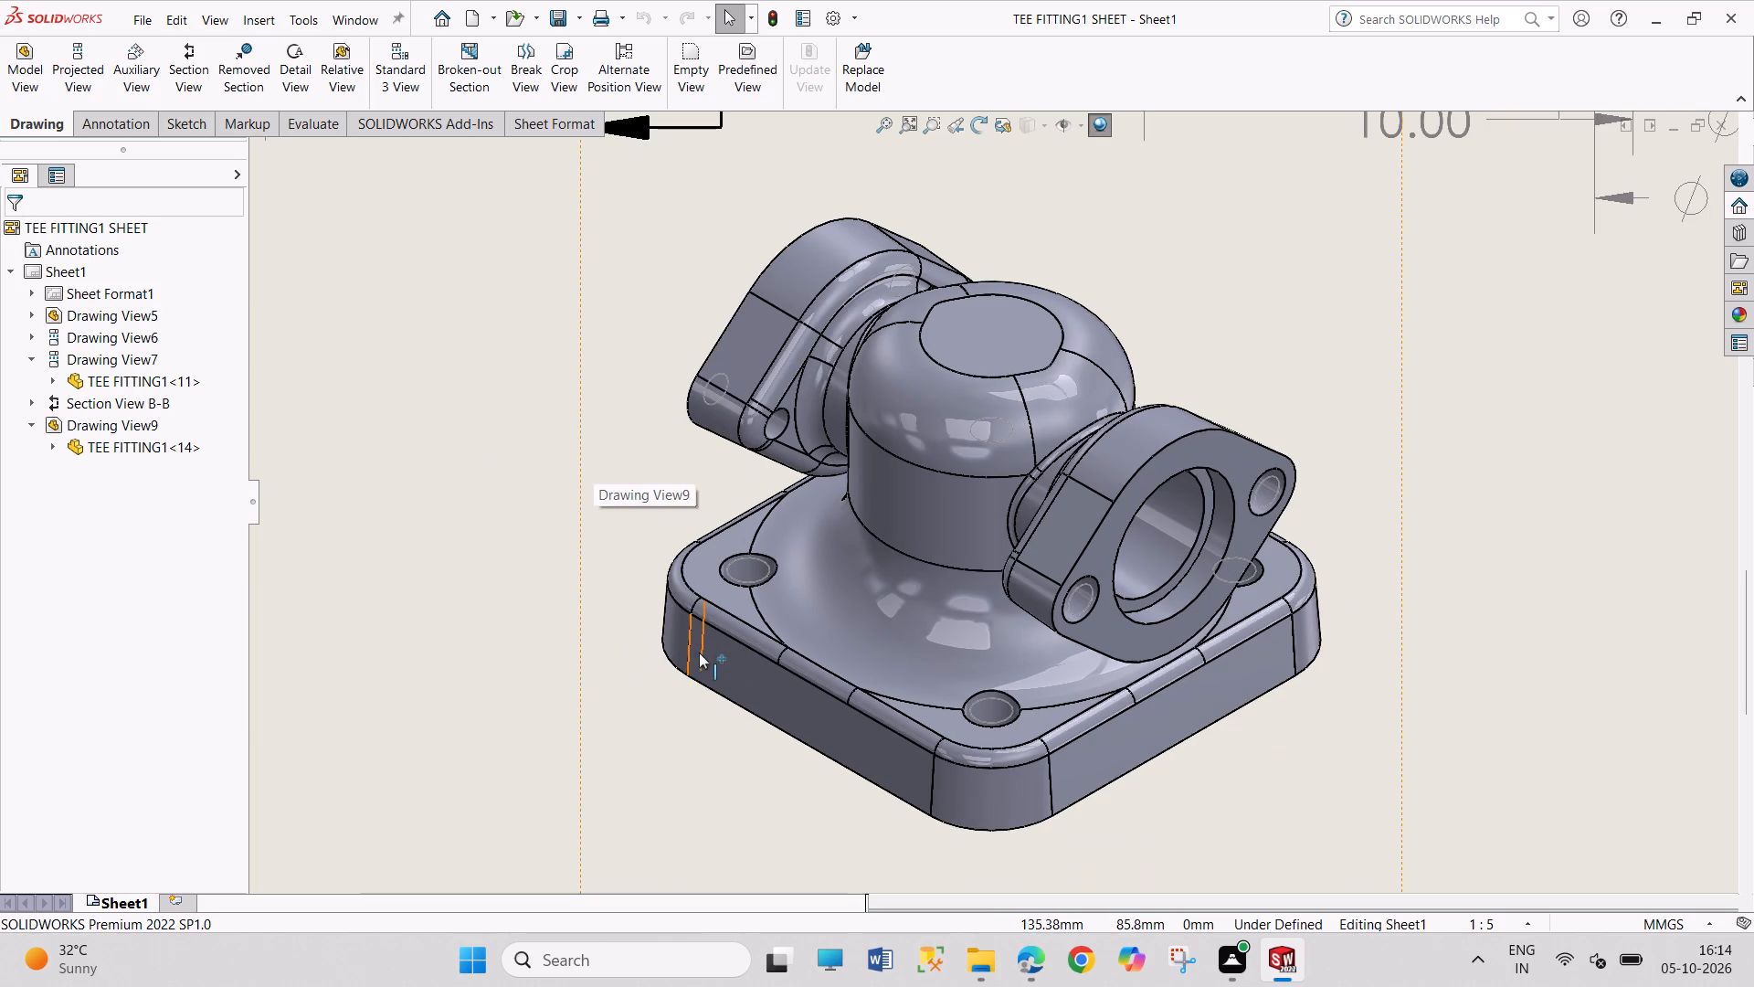
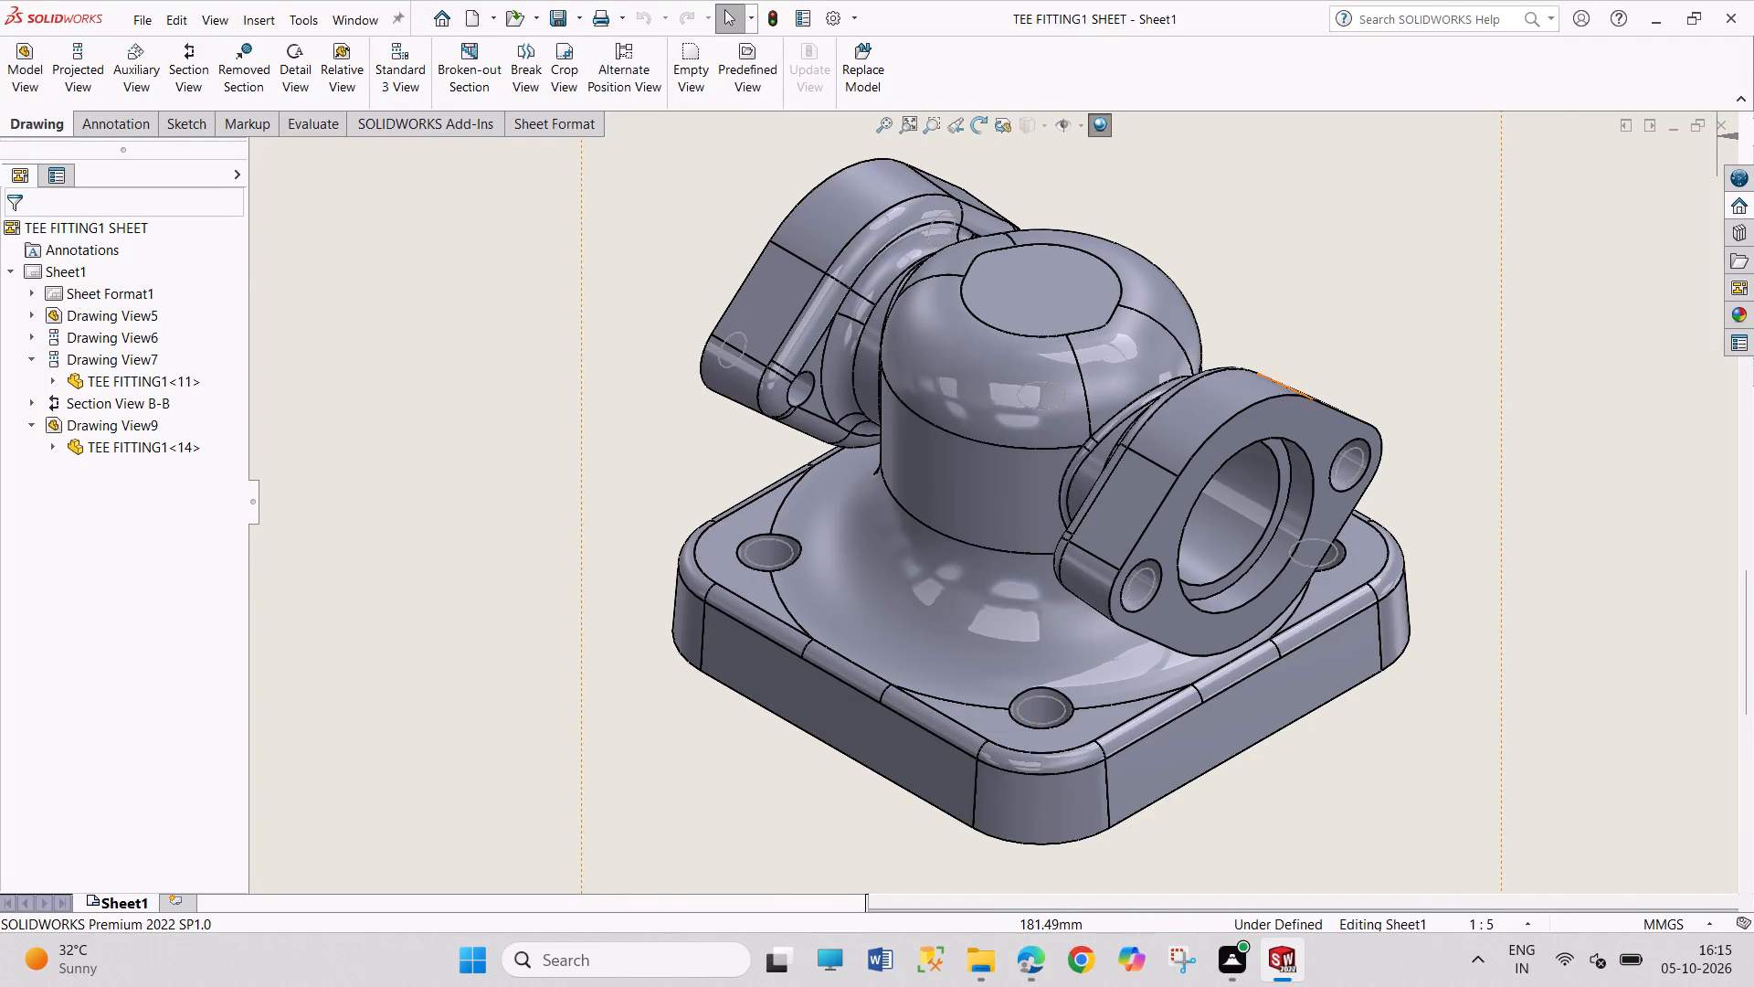
Review the layout of the whole drawing sheet, including the dimensioned views, section view and title block.
scroll(1292, 366, "up", 7)
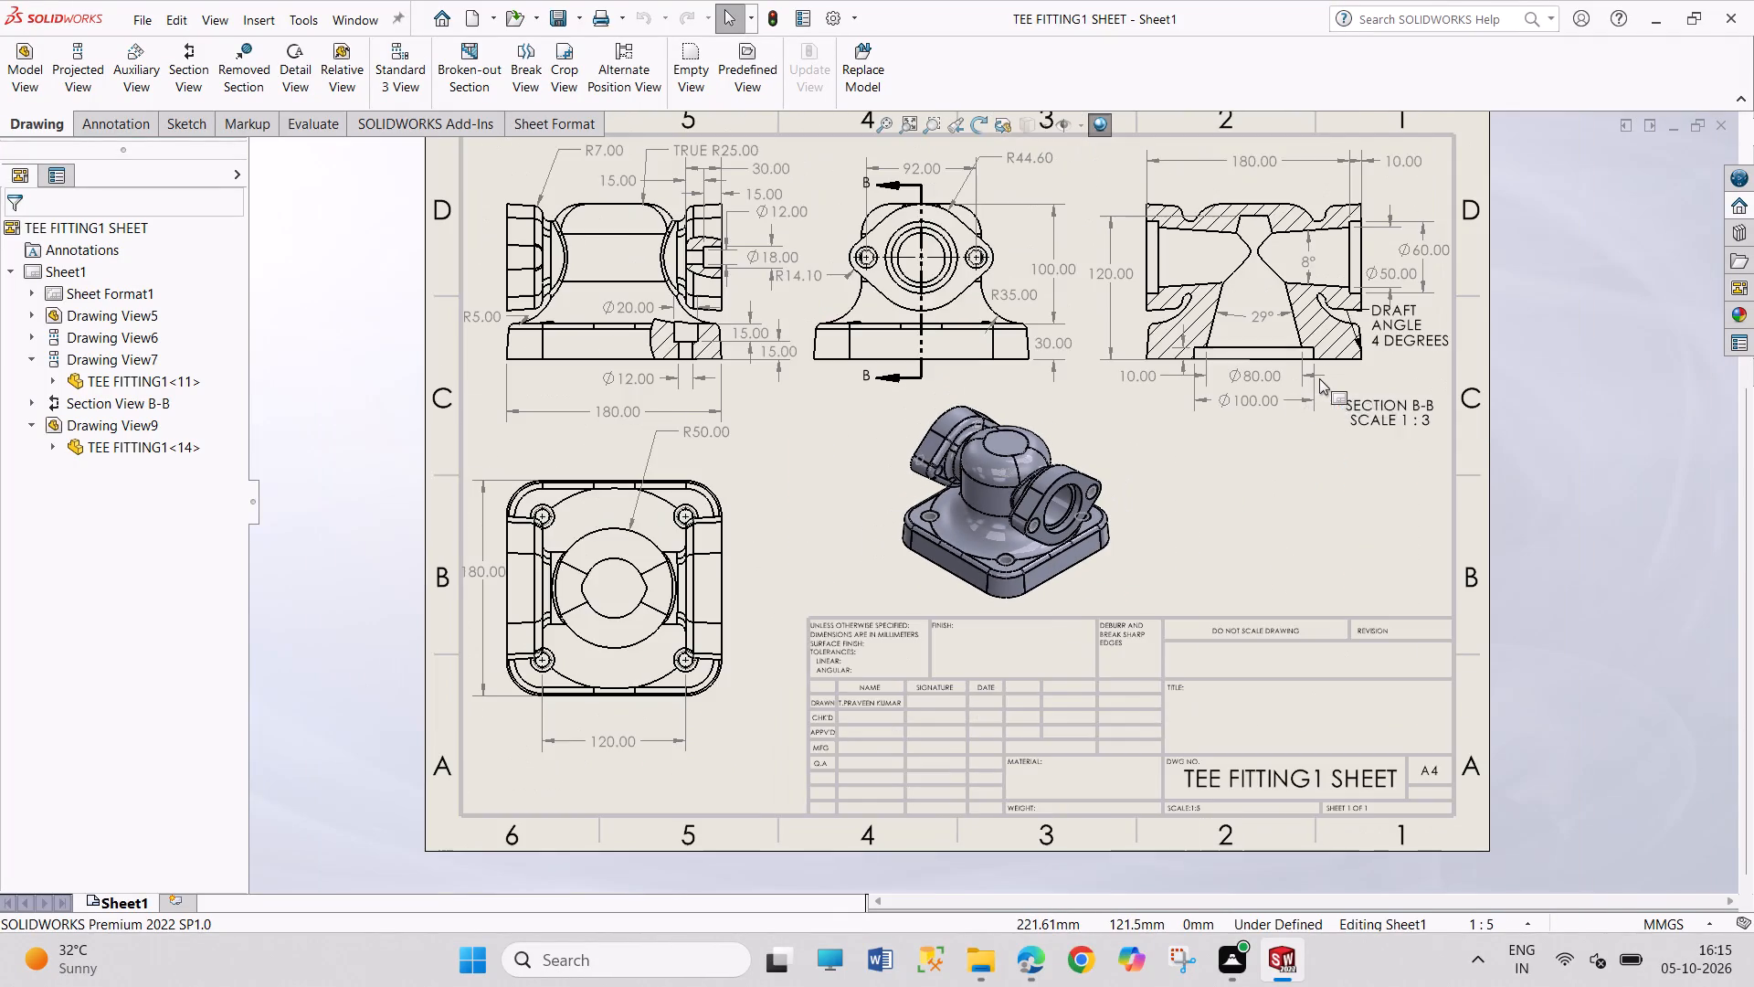
scroll(1319, 378, "up", 1)
scroll(878, 192, "down", 3)
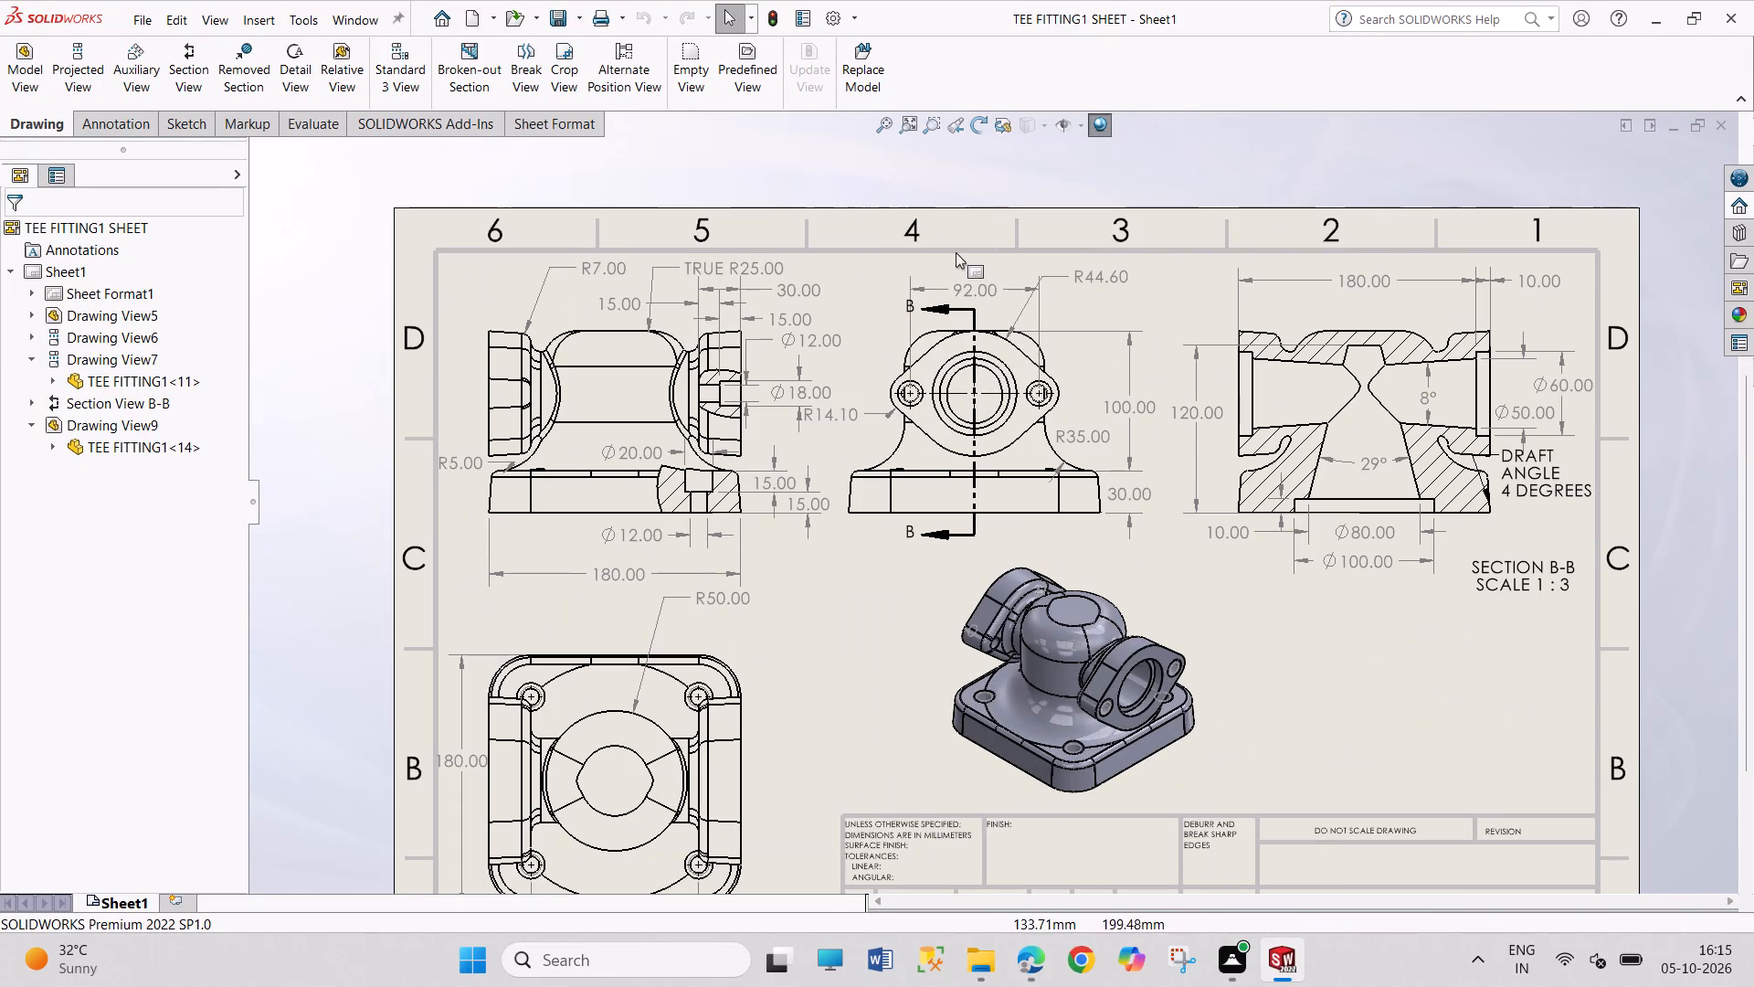
scroll(1018, 383, "down", 1)
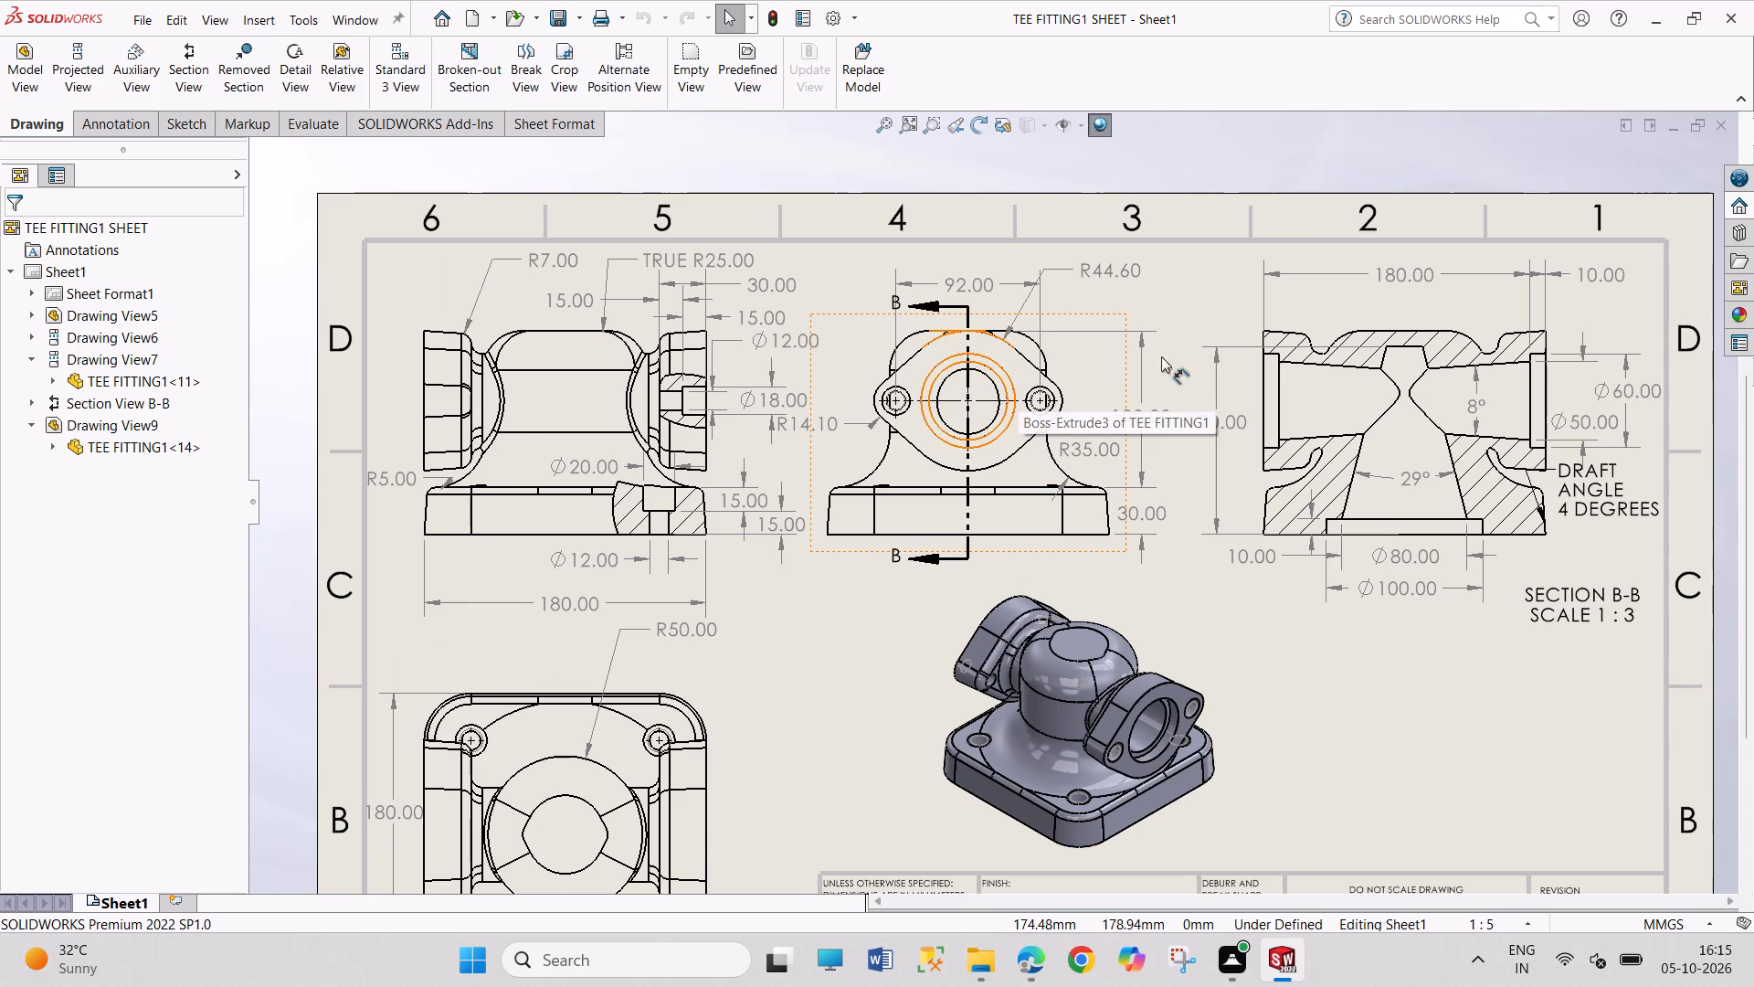
scroll(1225, 417, "up", 2)
scroll(1326, 562, "up", 2)
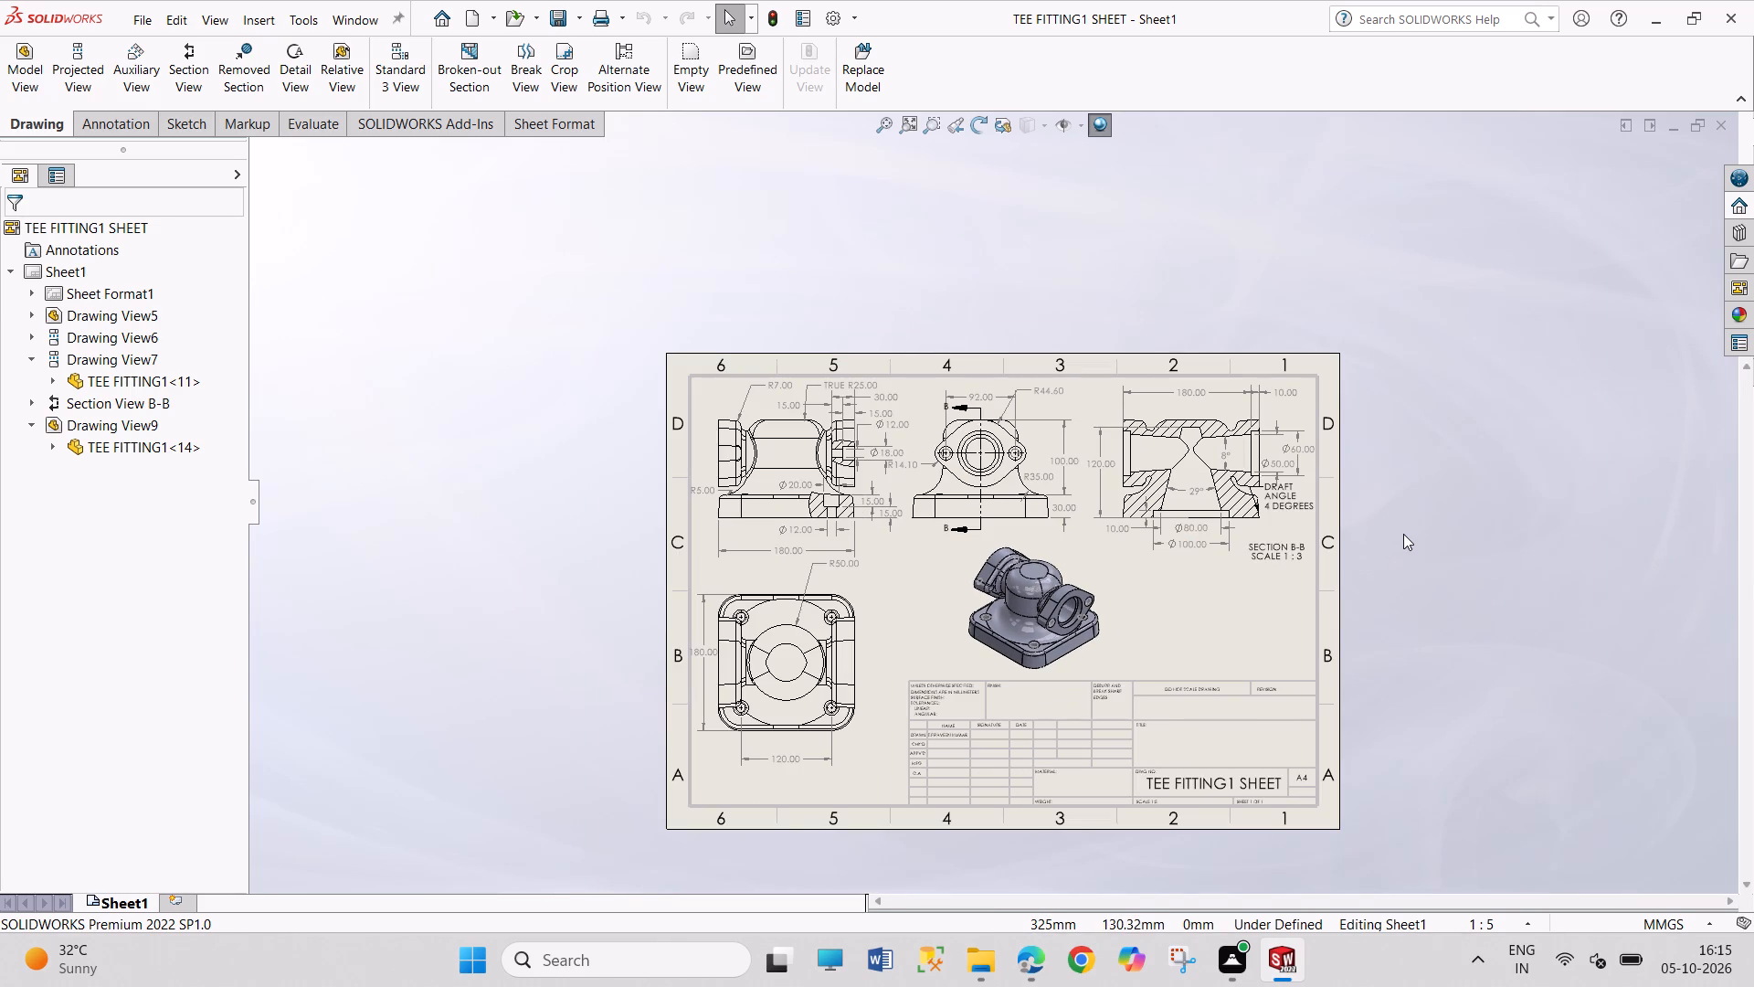
scroll(1393, 543, "up", 2)
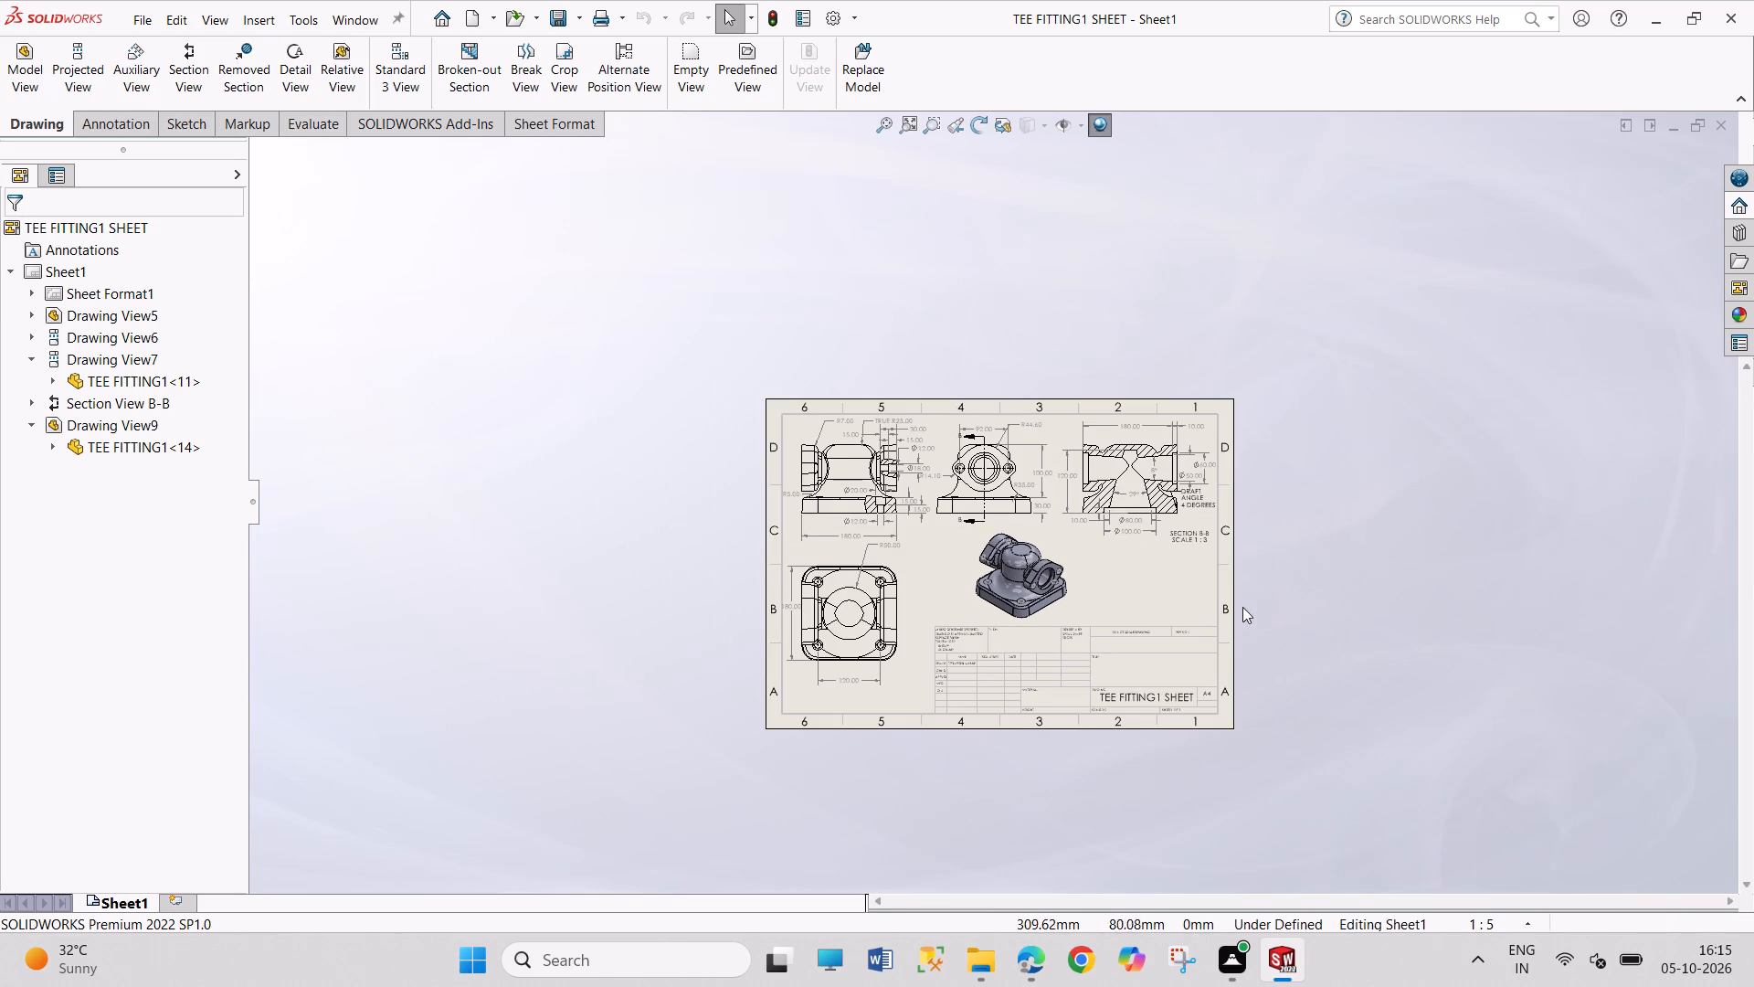
Move the SECTION B-B, SCALE 1 : 3 label directly beneath the section view, centred below its Ø100.00 dimension.
scroll(1256, 591, "down", 5)
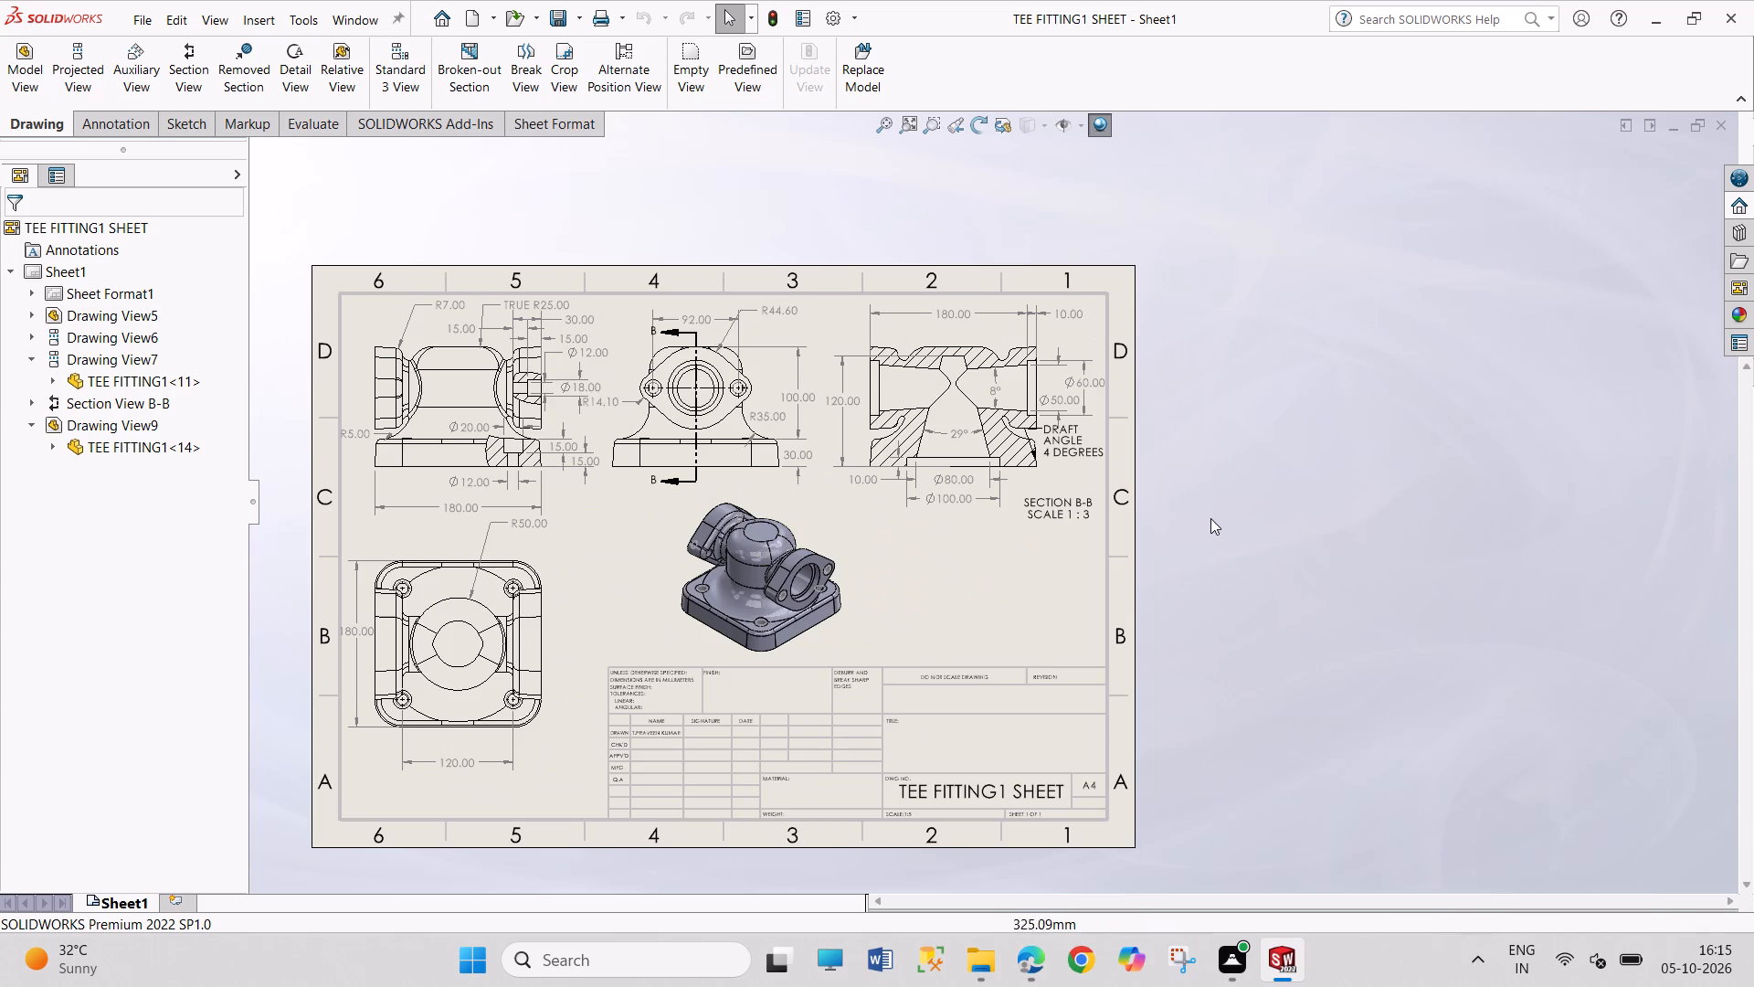
scroll(1210, 518, "down", 2)
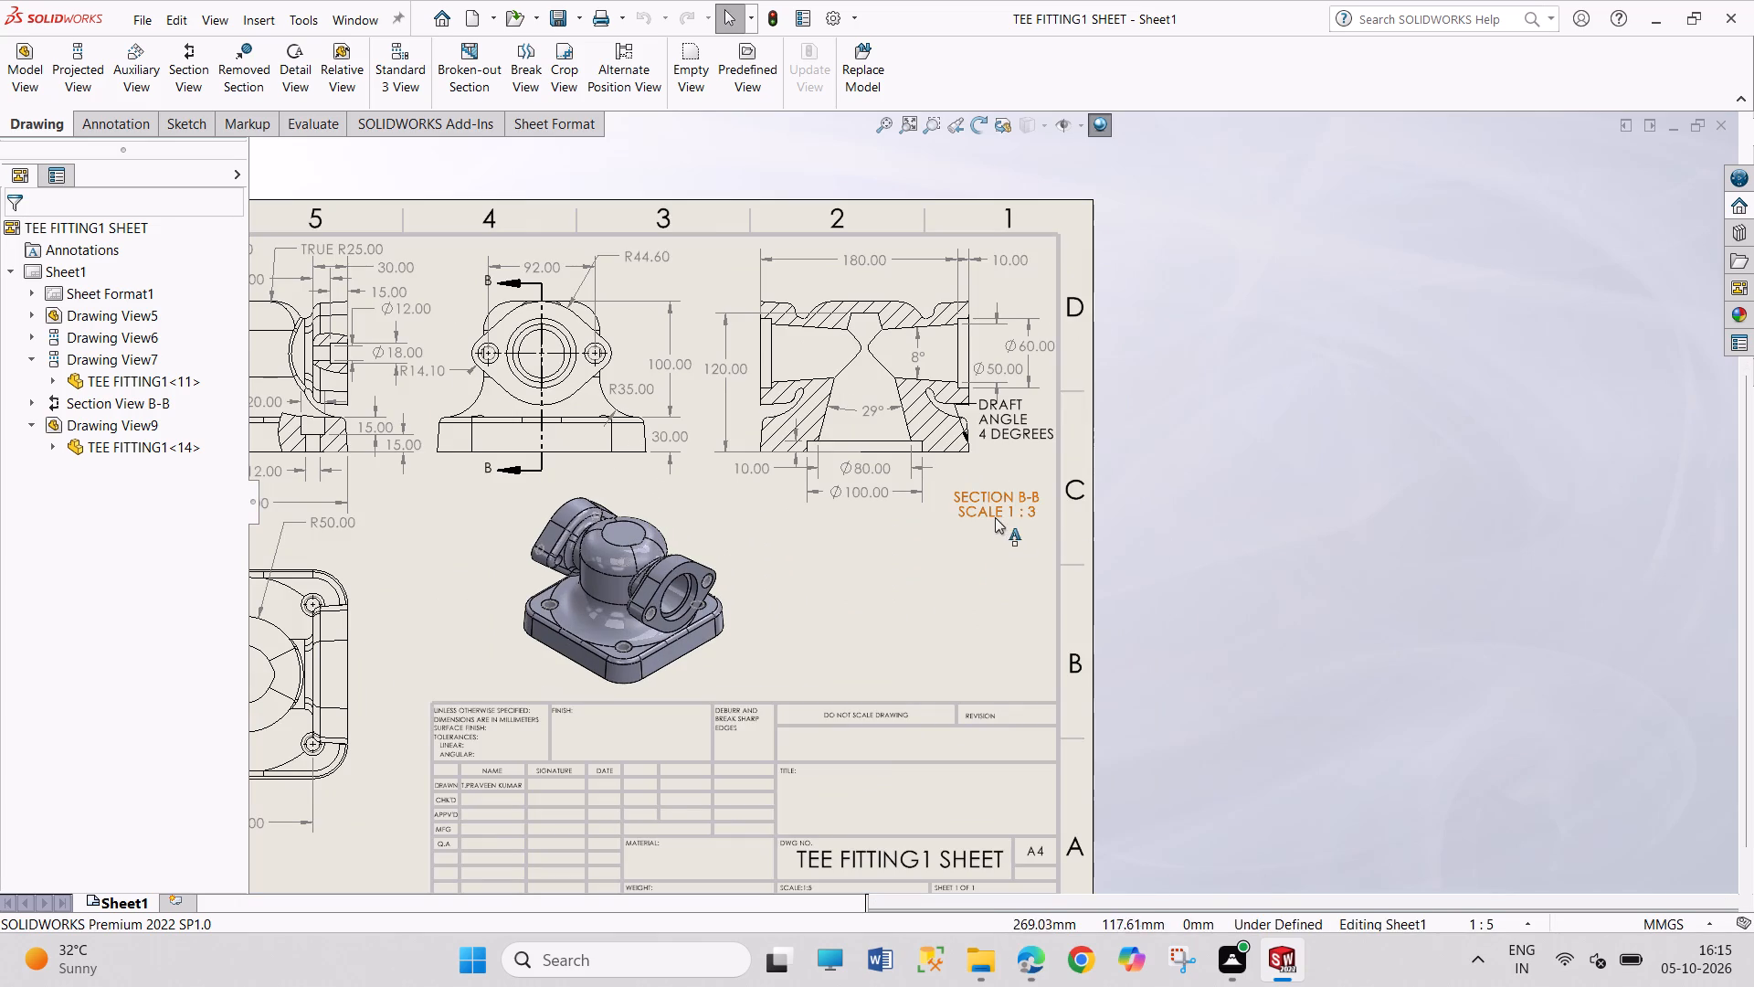
left_click_drag(995, 509, 862, 545)
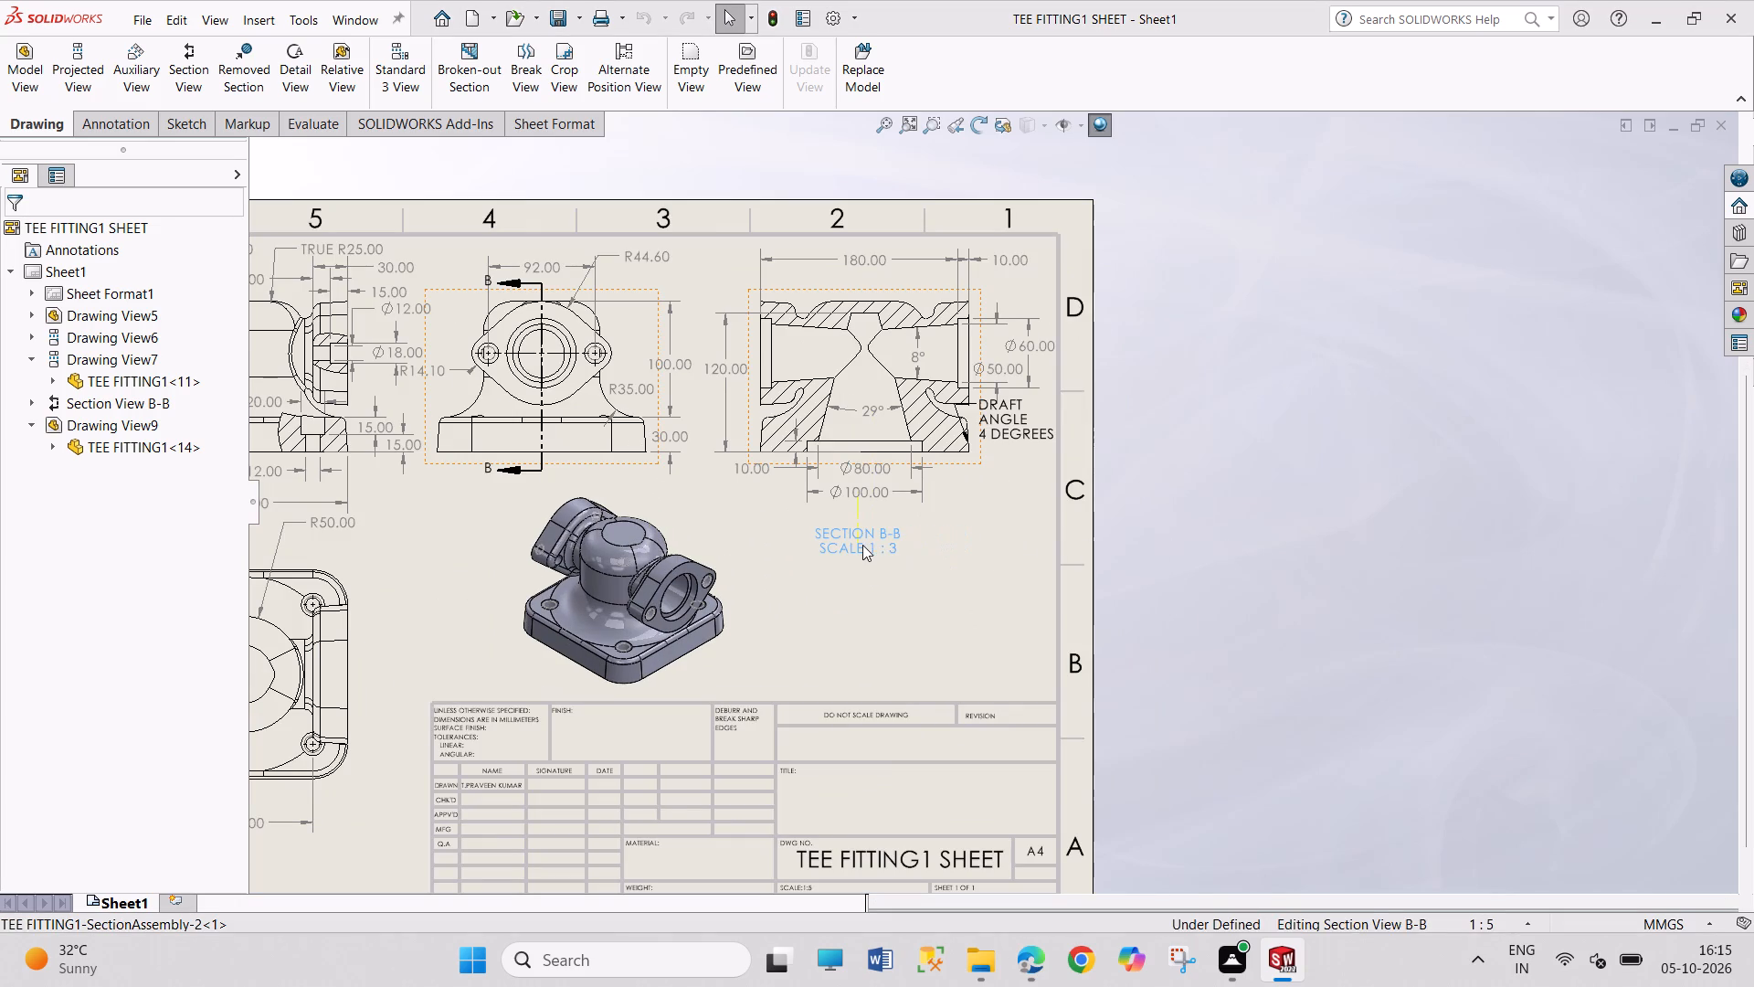
left_click_drag(862, 545, 865, 544)
left_click(1223, 238)
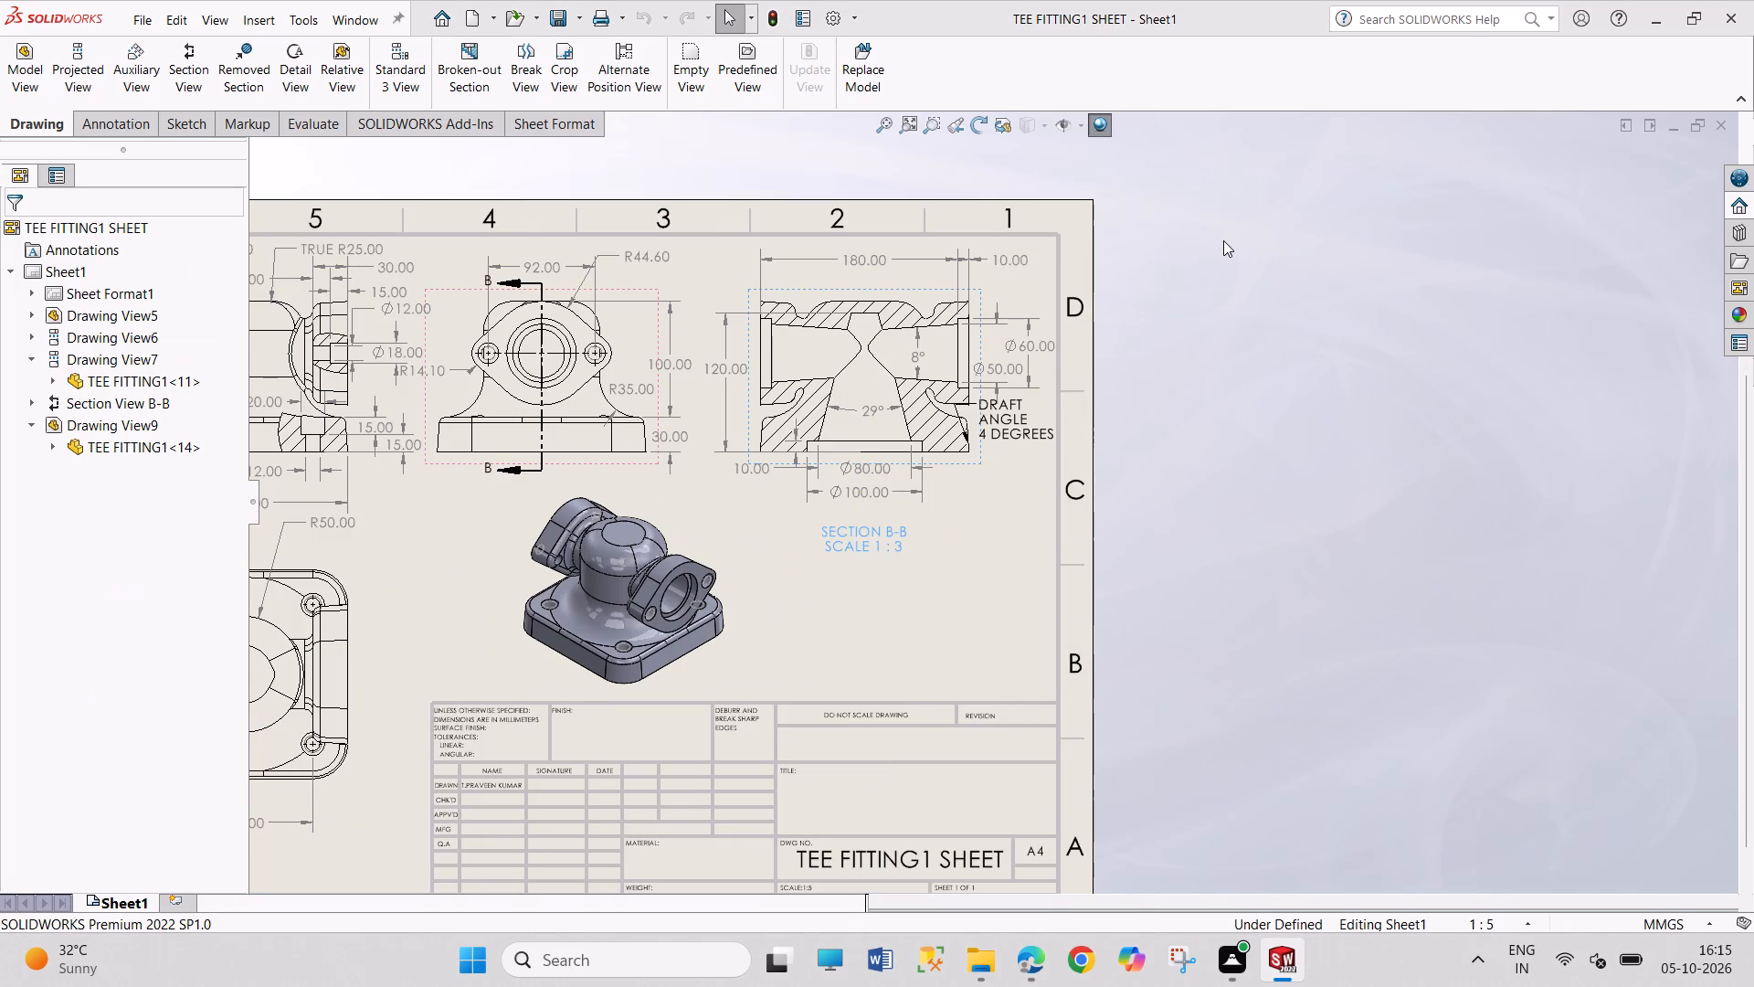
Save the TEE FITTING1 SHEET drawing.
left_click(149, 23)
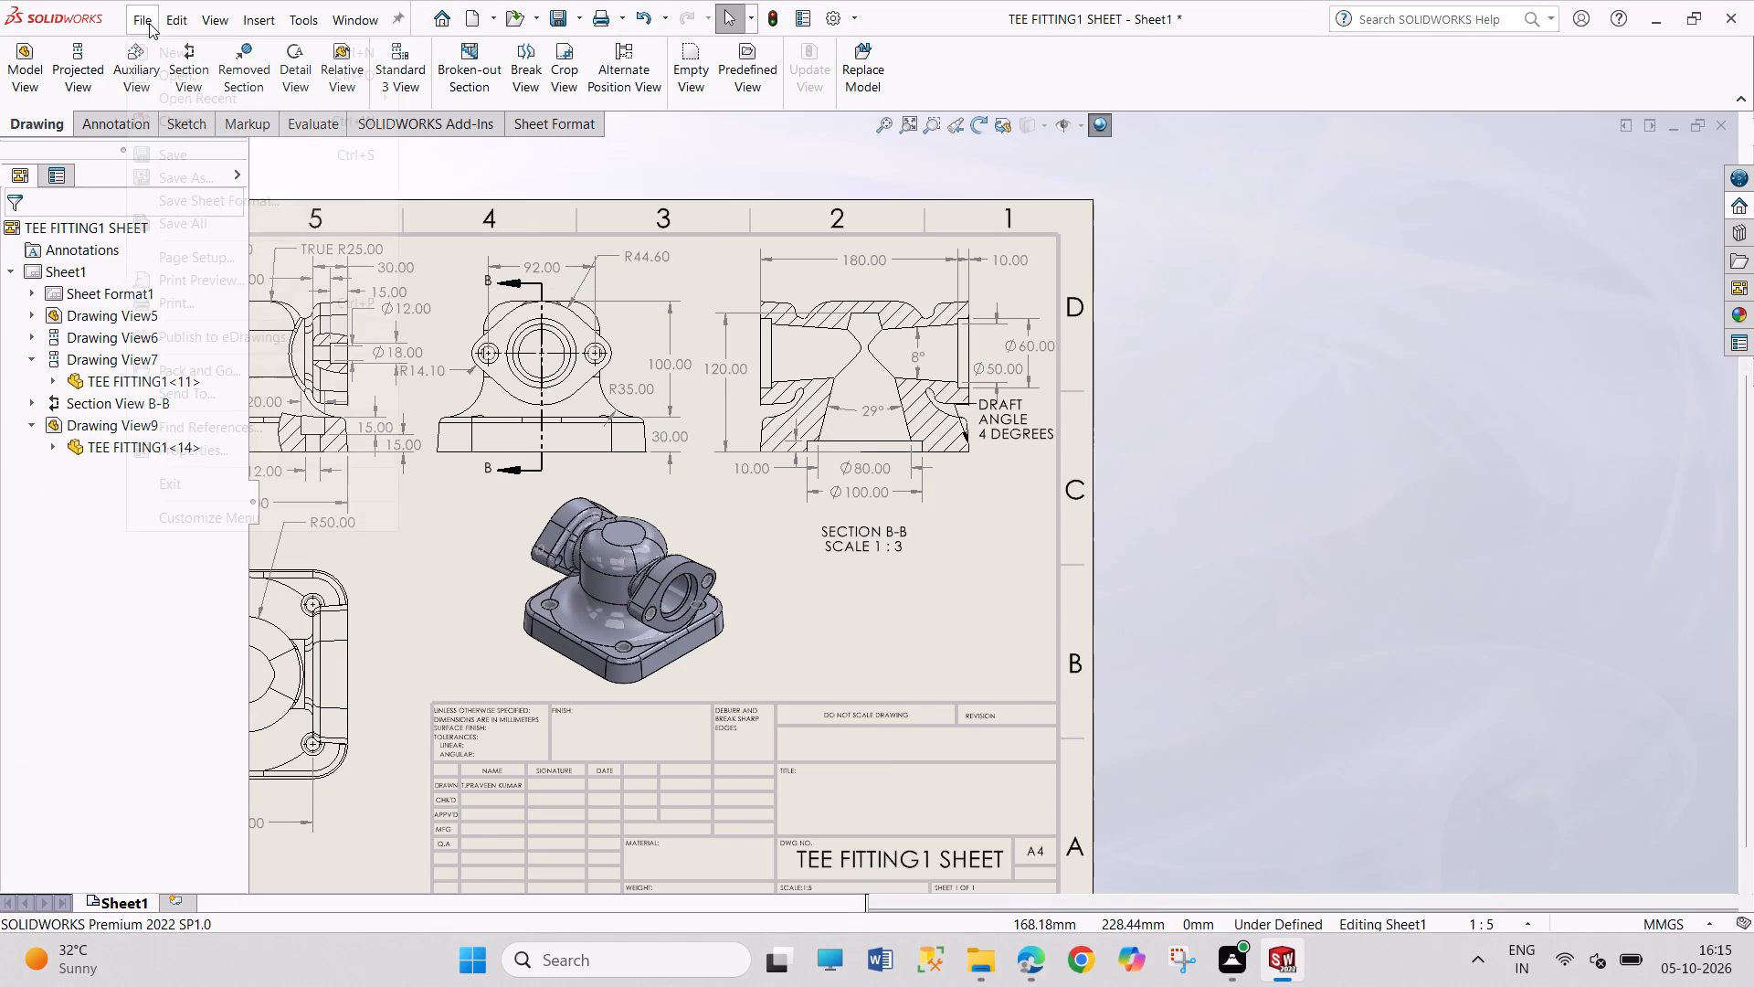
left_click(198, 151)
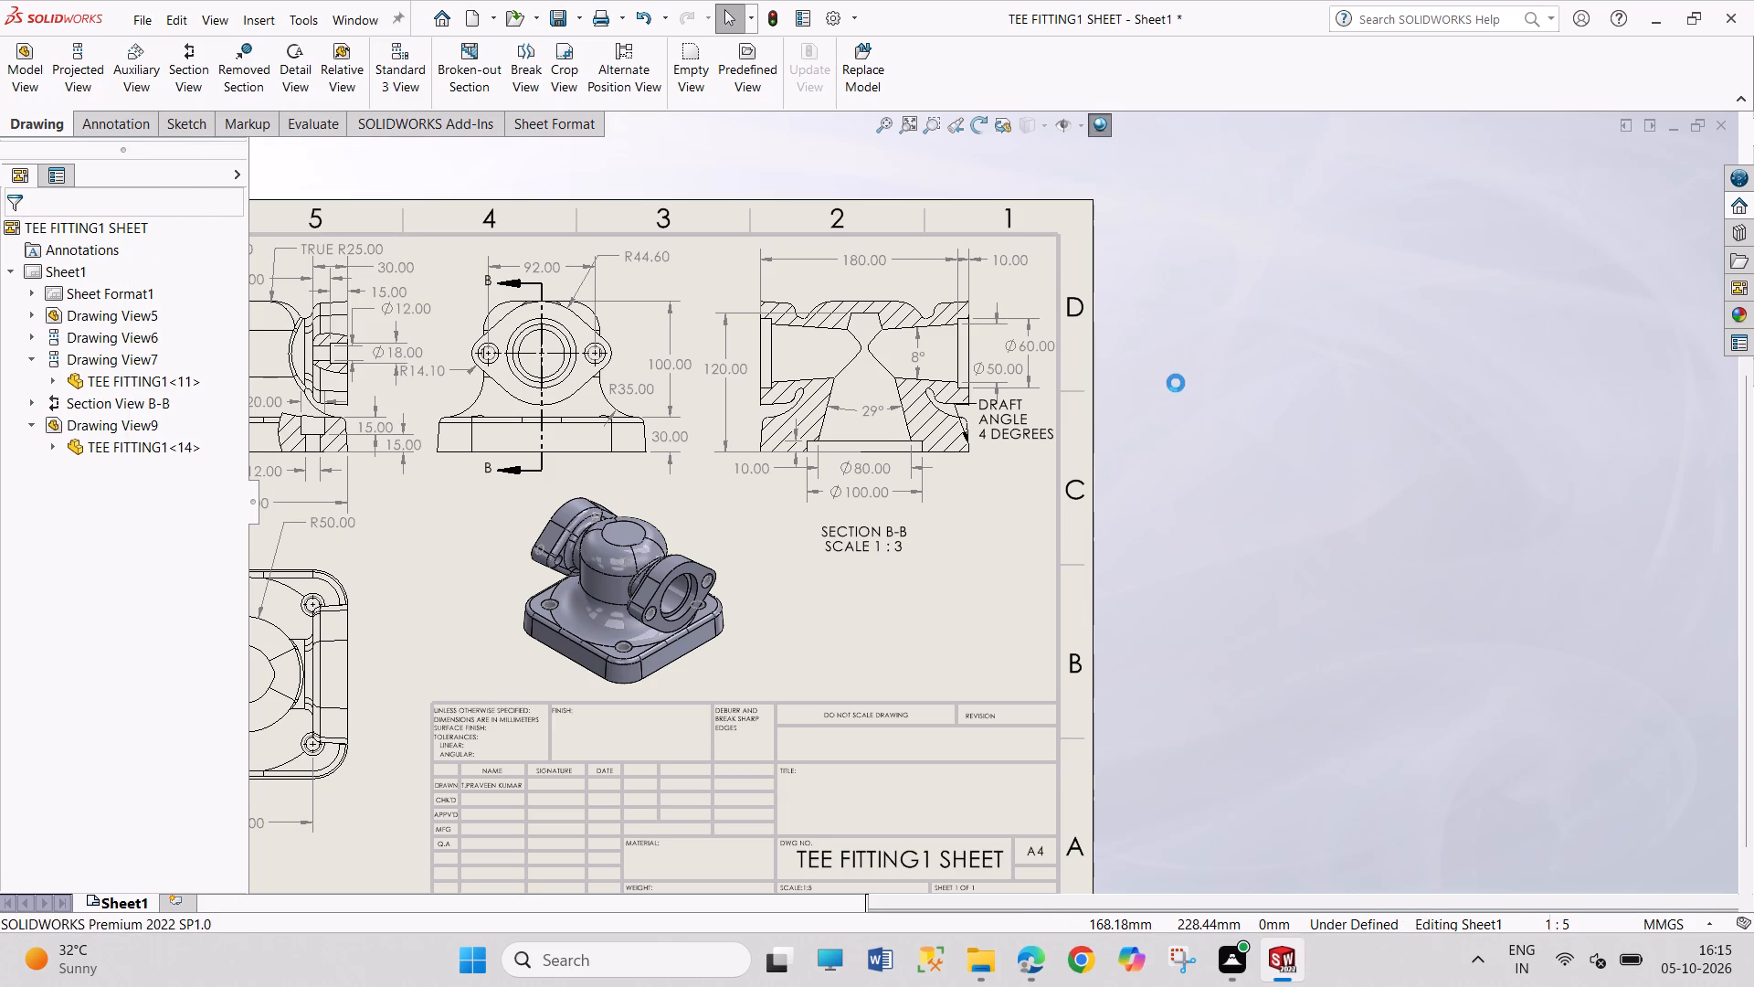
Send all sheets to Microsoft Print to PDF using the A4 landscape page setup at 100% scale.
scroll(1185, 372, "up", 2)
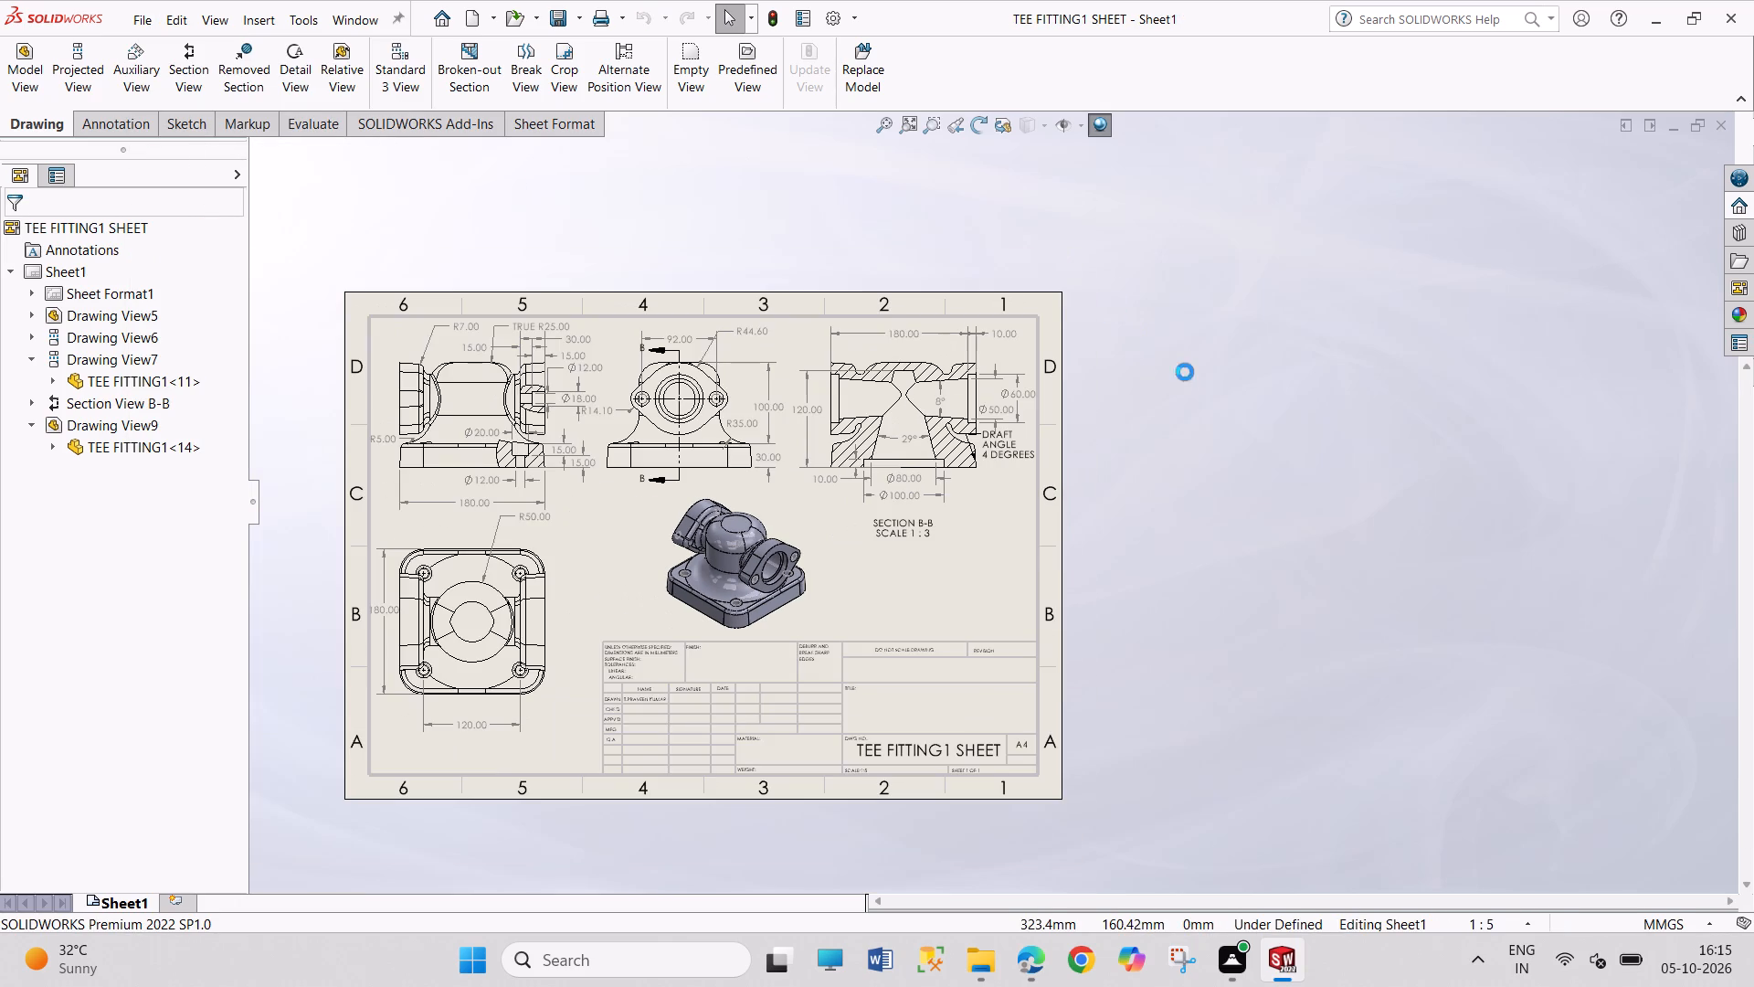
scroll(1185, 372, "up", 1)
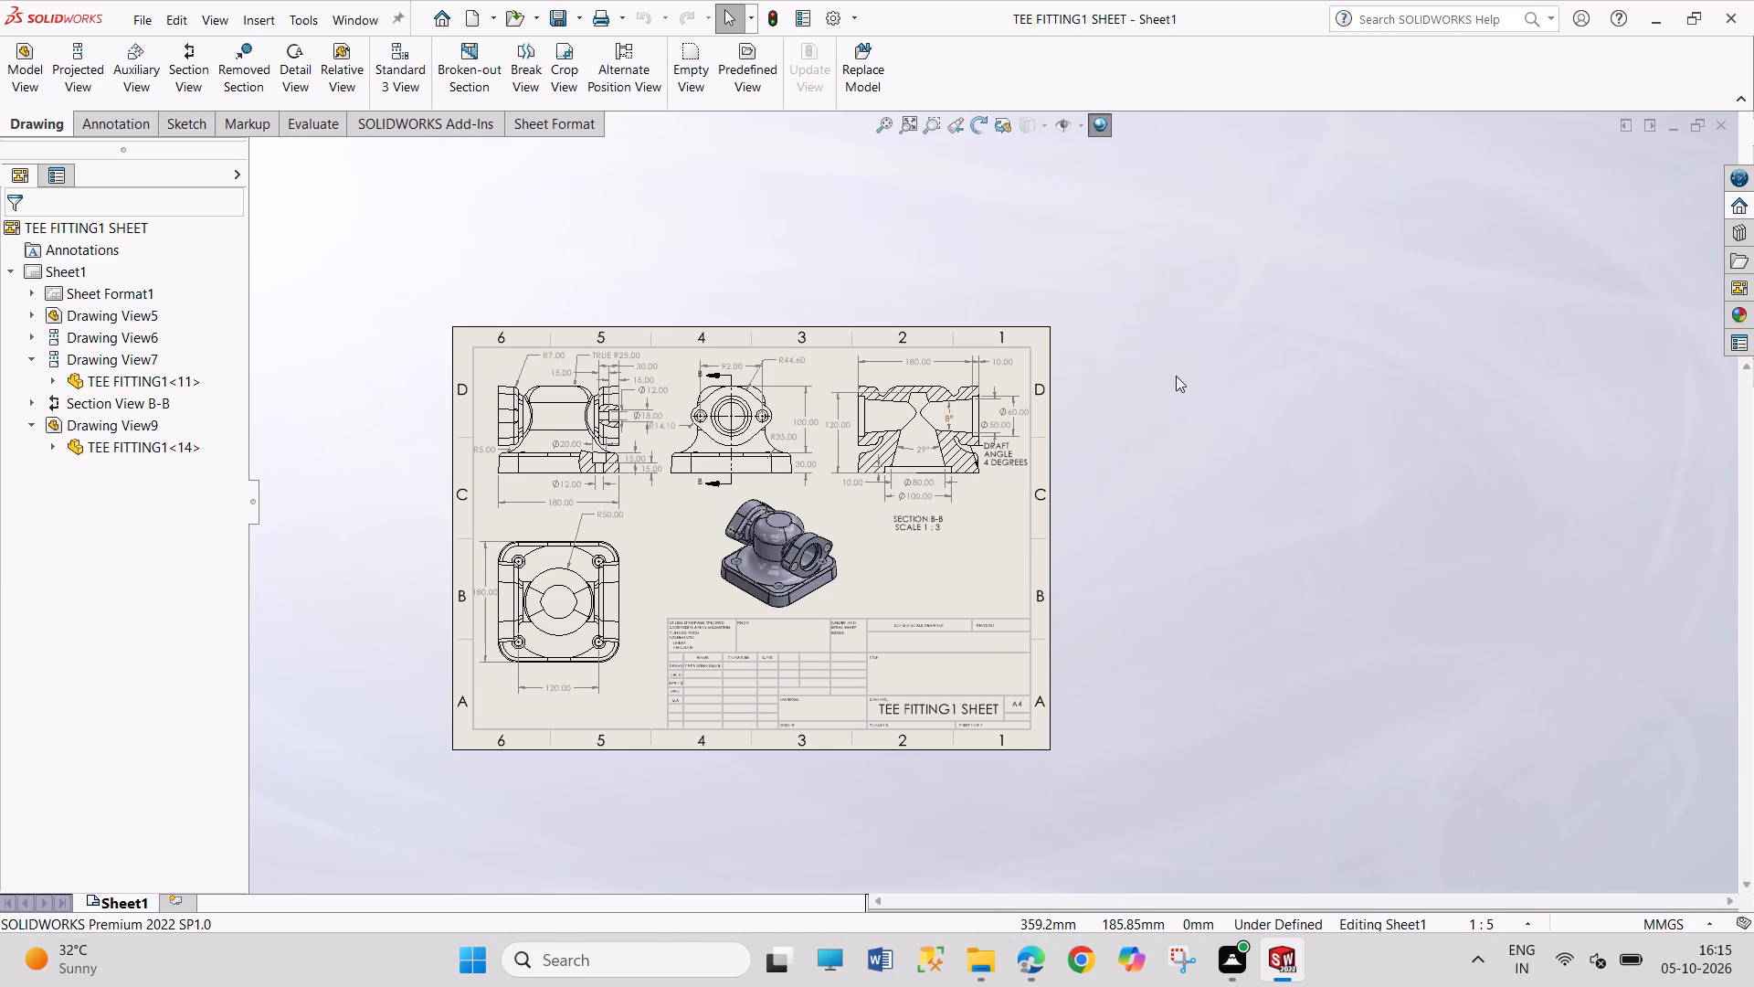
key("ctrl+p")
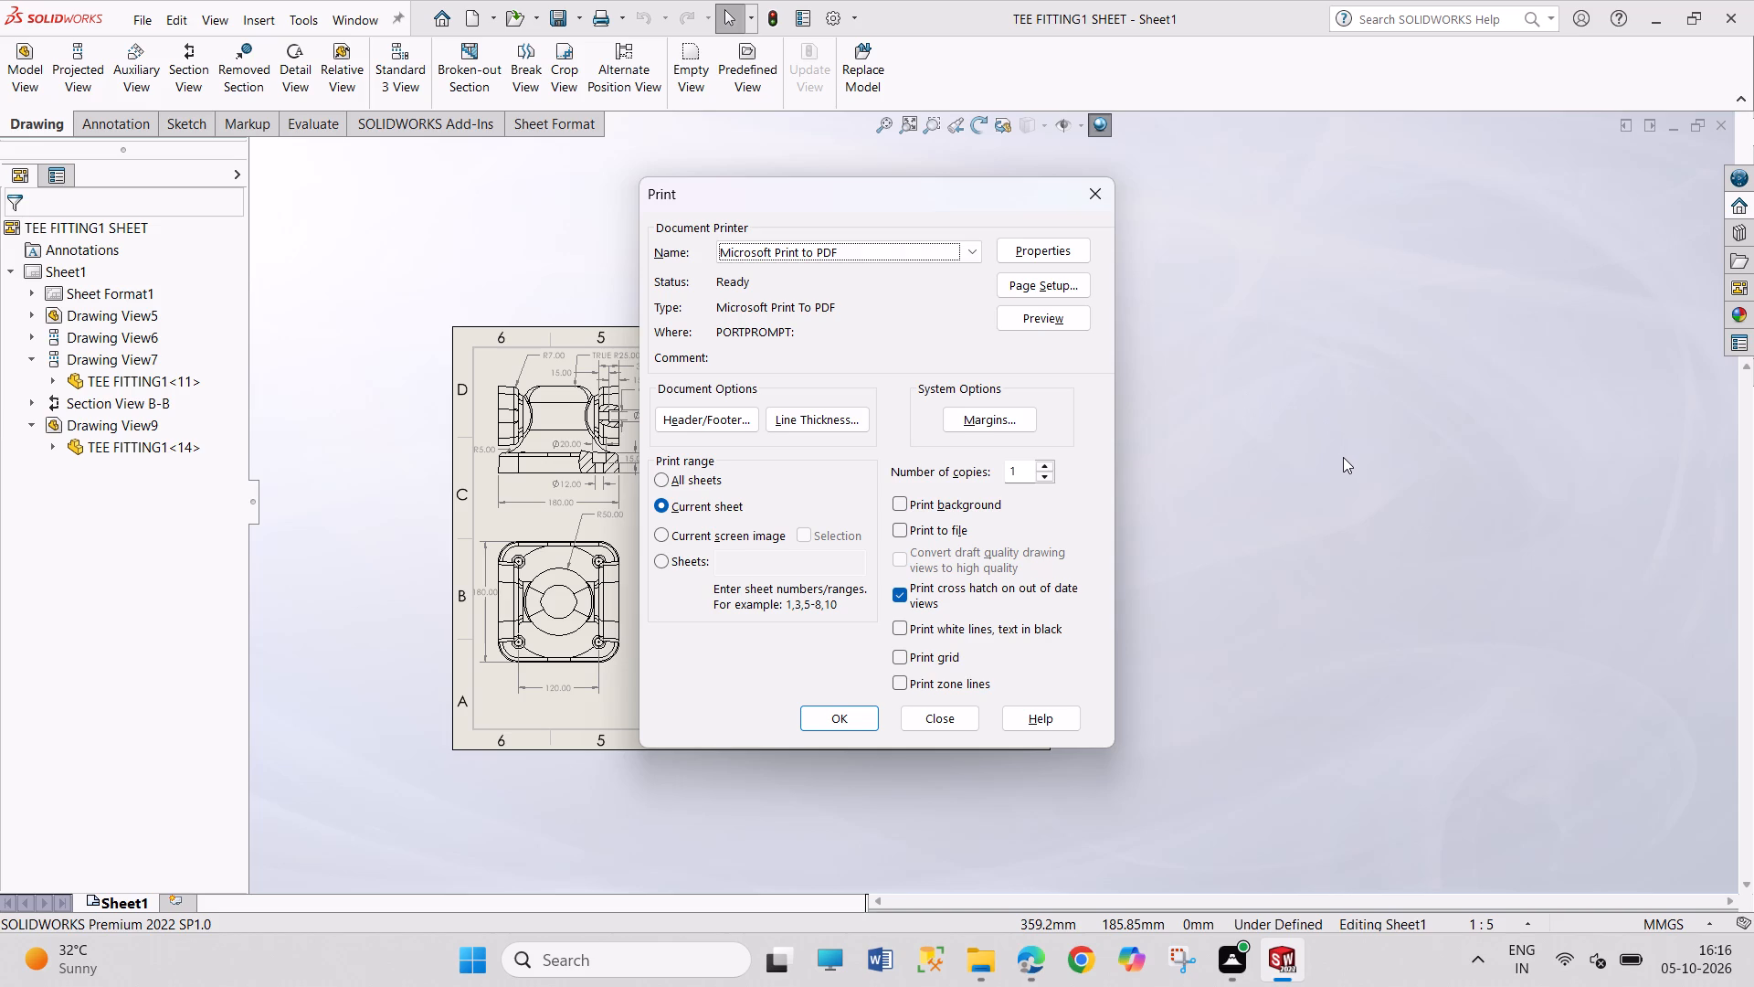
left_click(1065, 289)
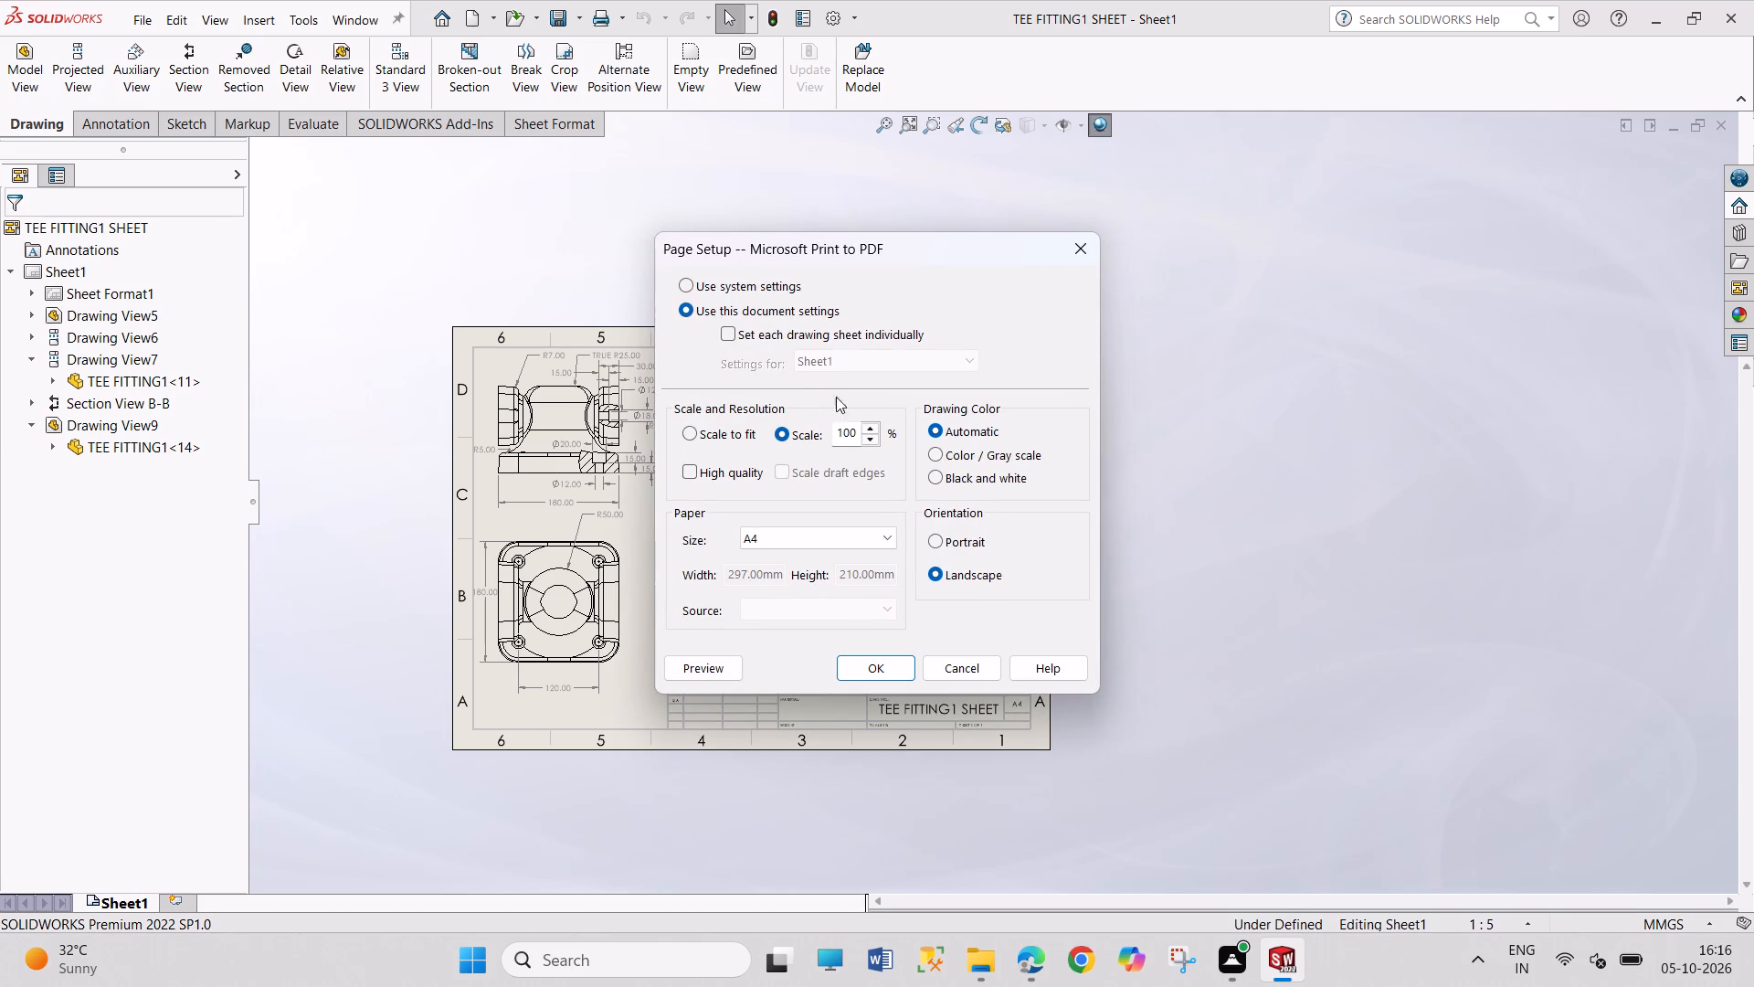
left_click(846, 672)
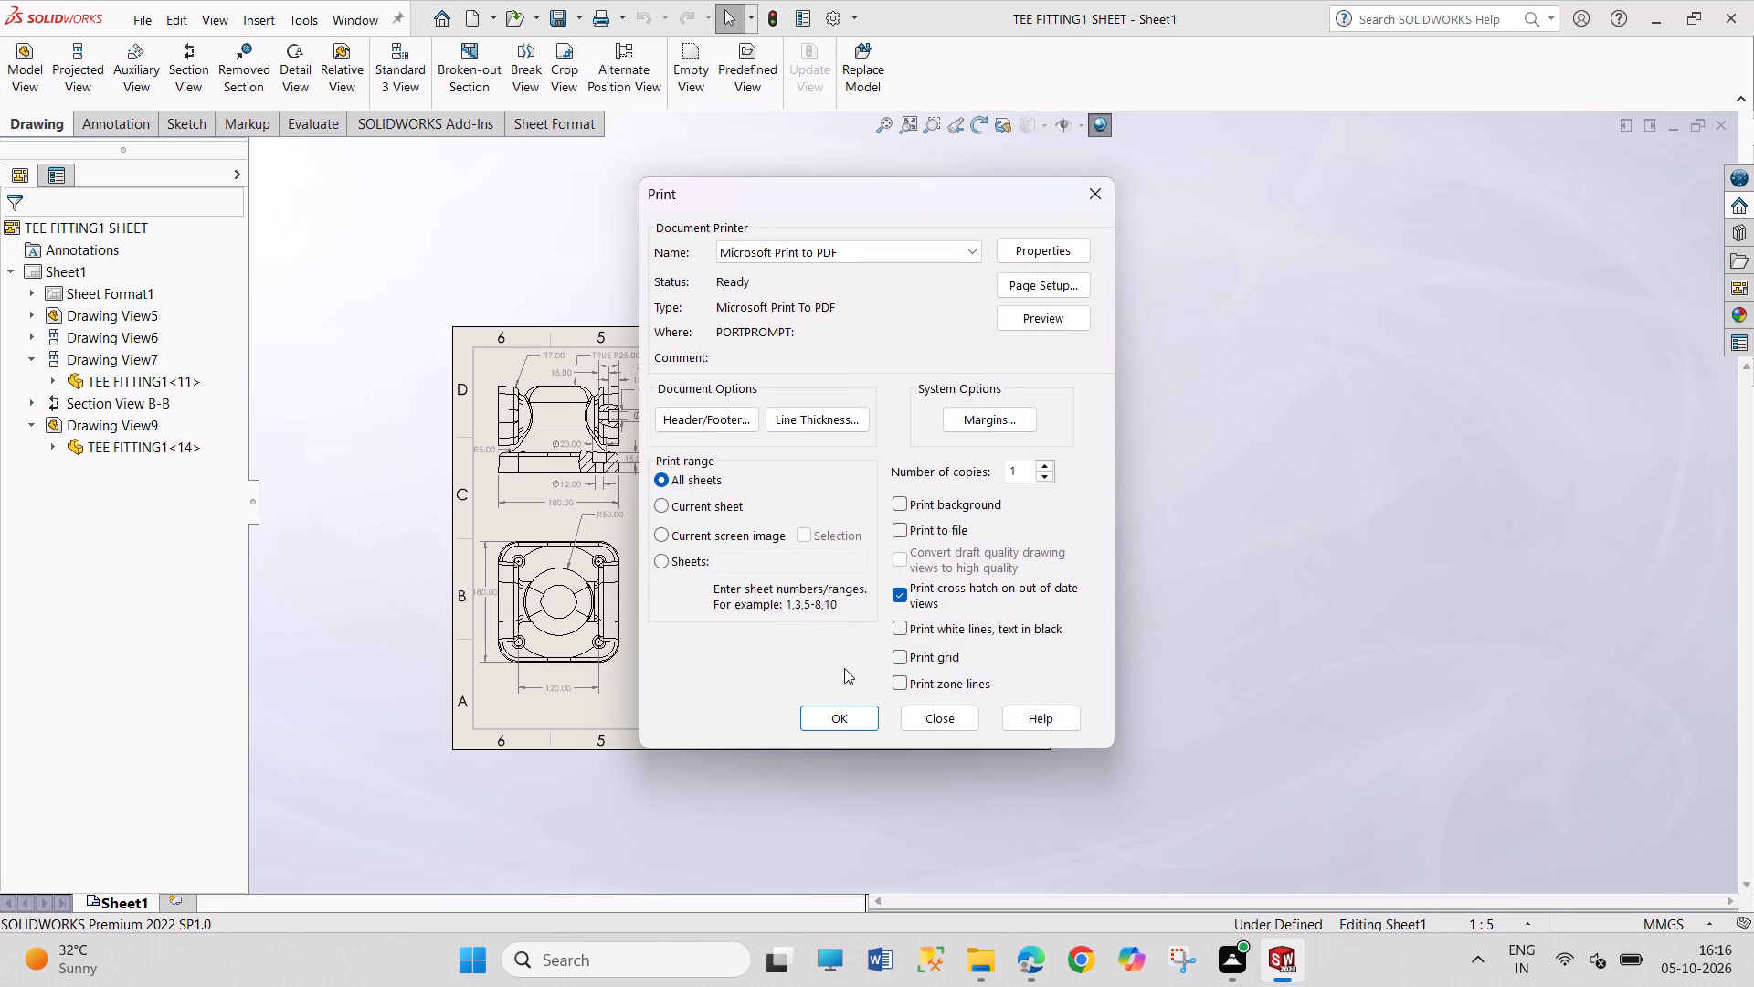
left_click(855, 716)
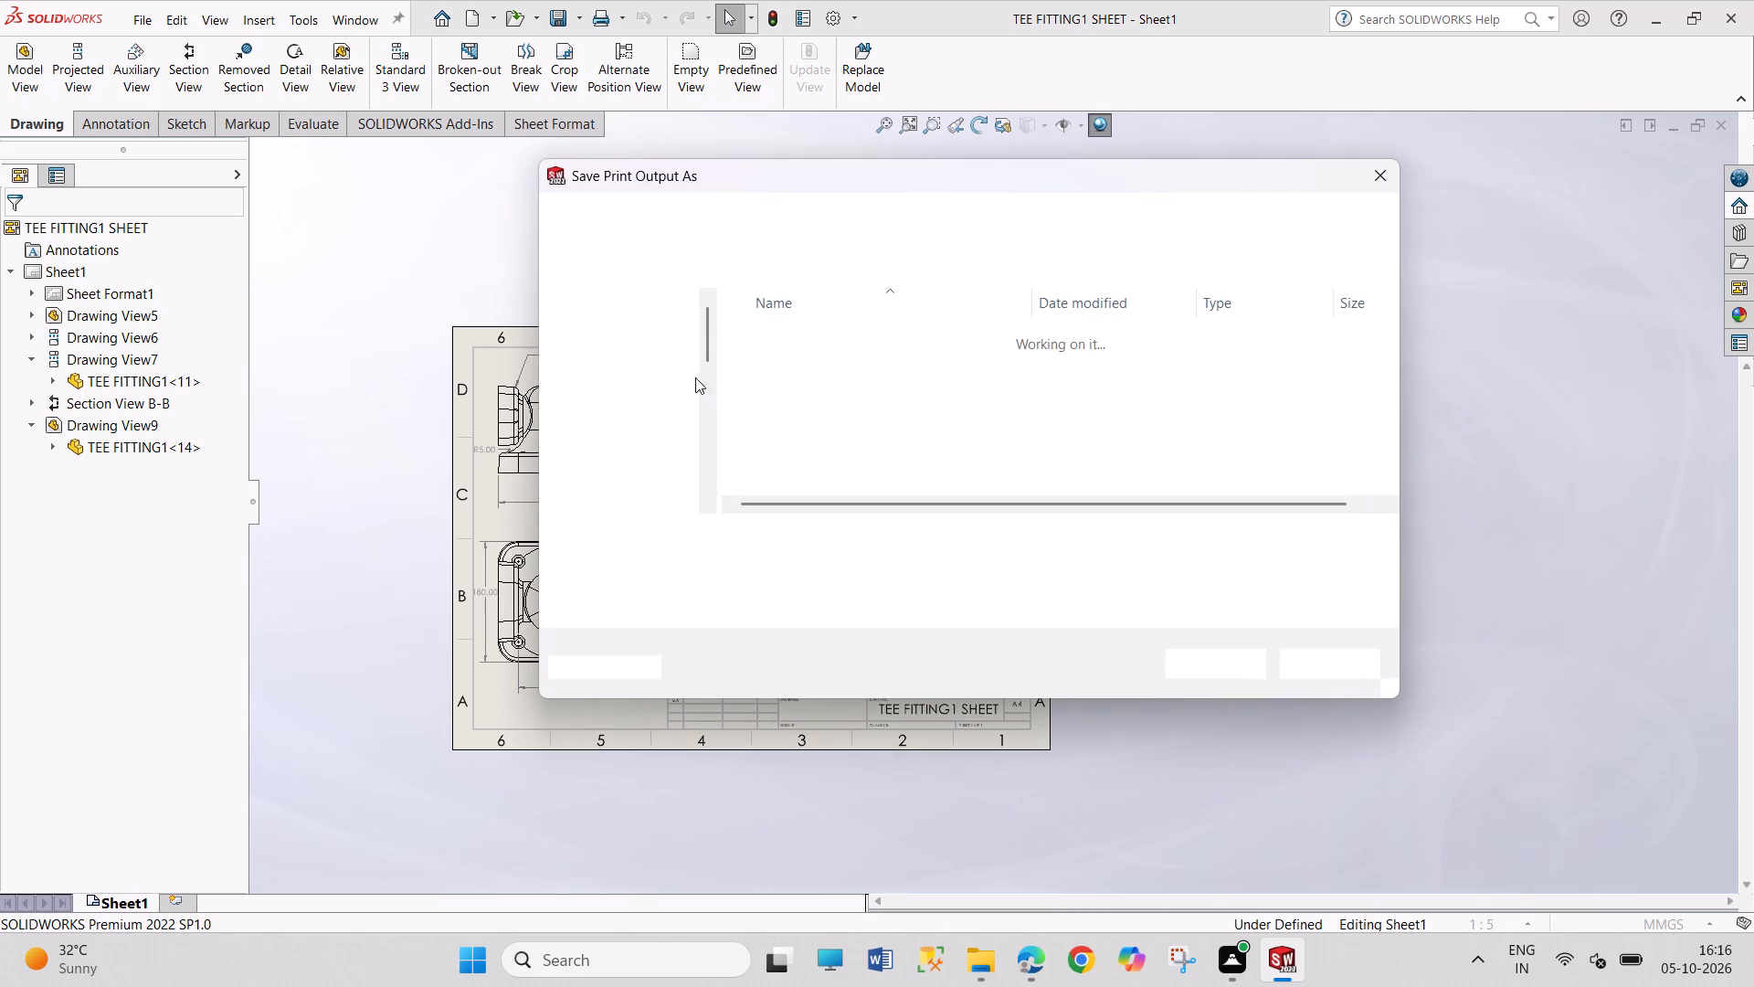
Save the print output as TEE FITTING1 PDF, replacing the existing file of that name.
scroll(827, 390, "down", 2)
scroll(828, 391, "up", 3)
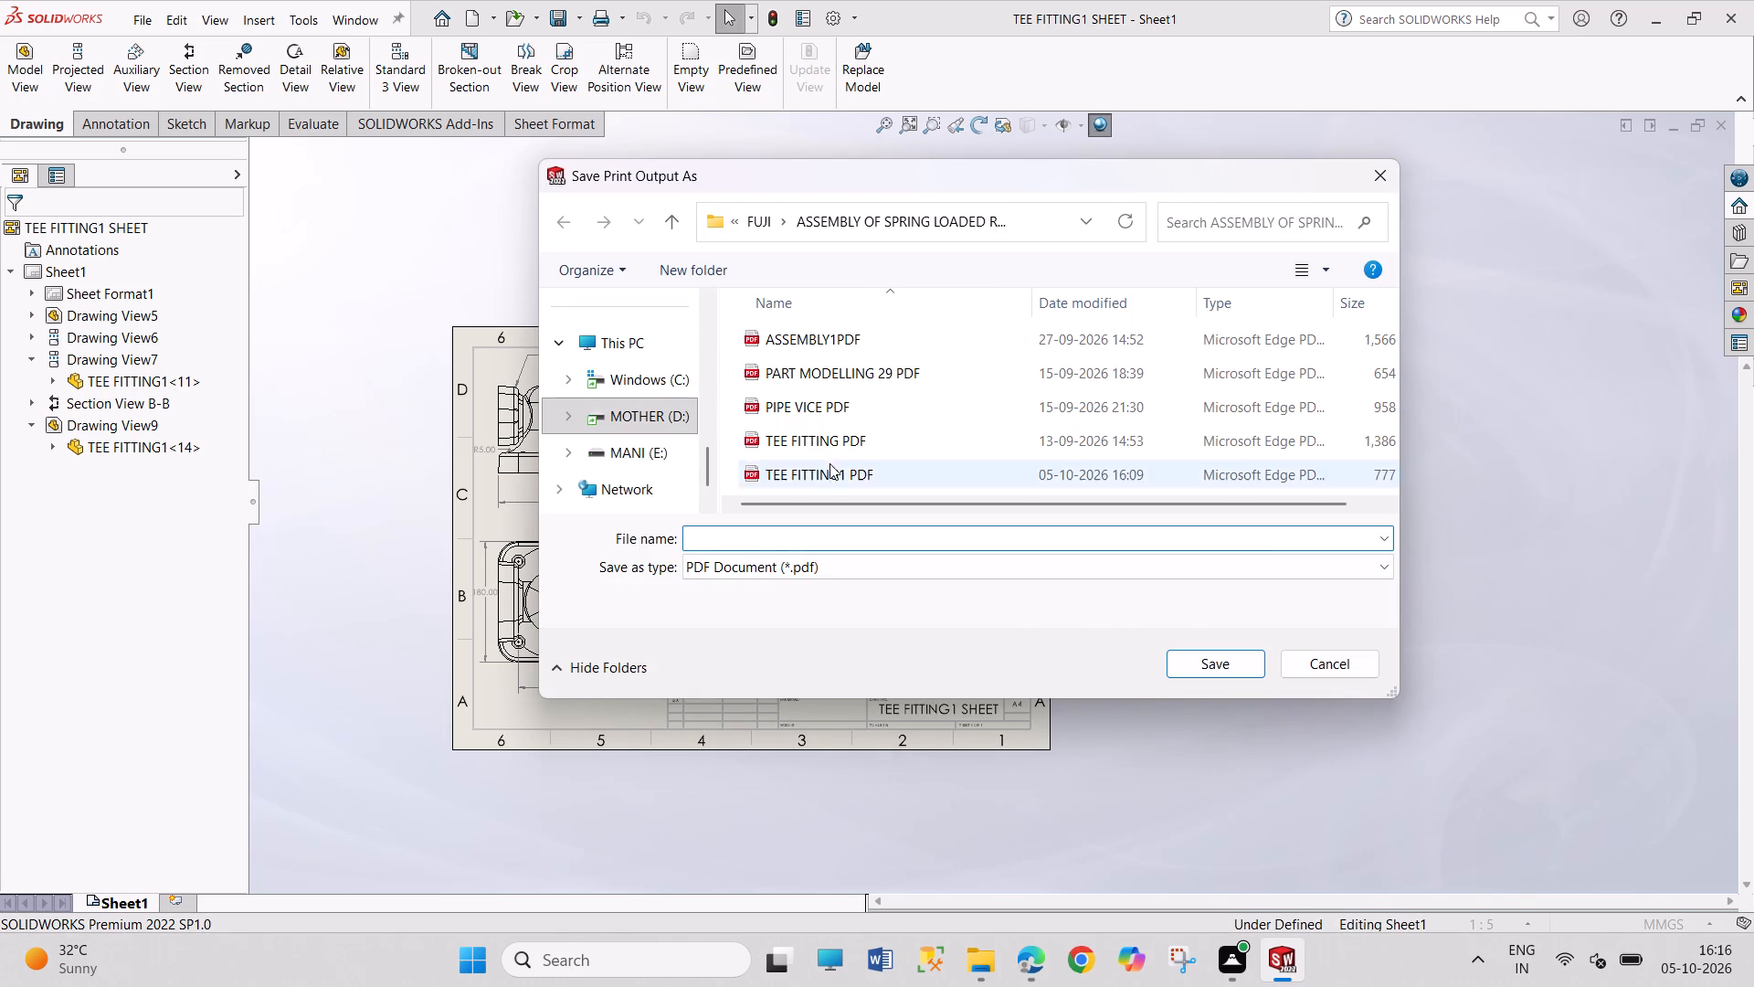
left_click(828, 474)
left_click(1206, 663)
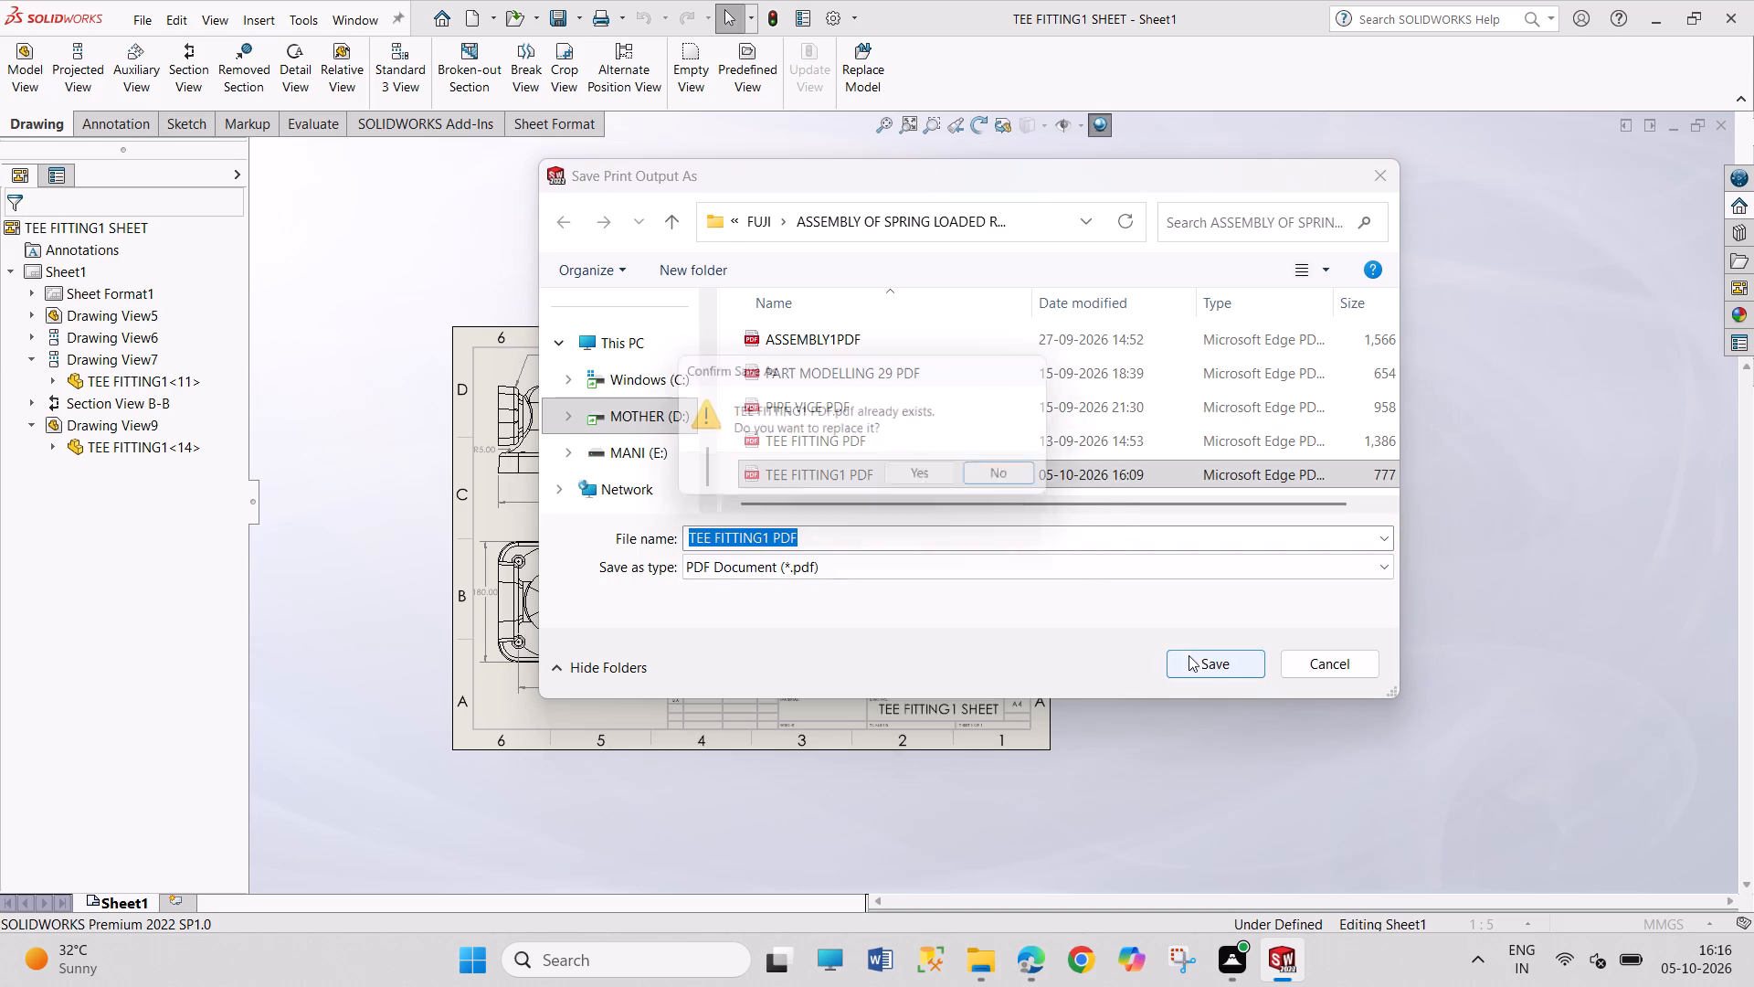
left_click(937, 472)
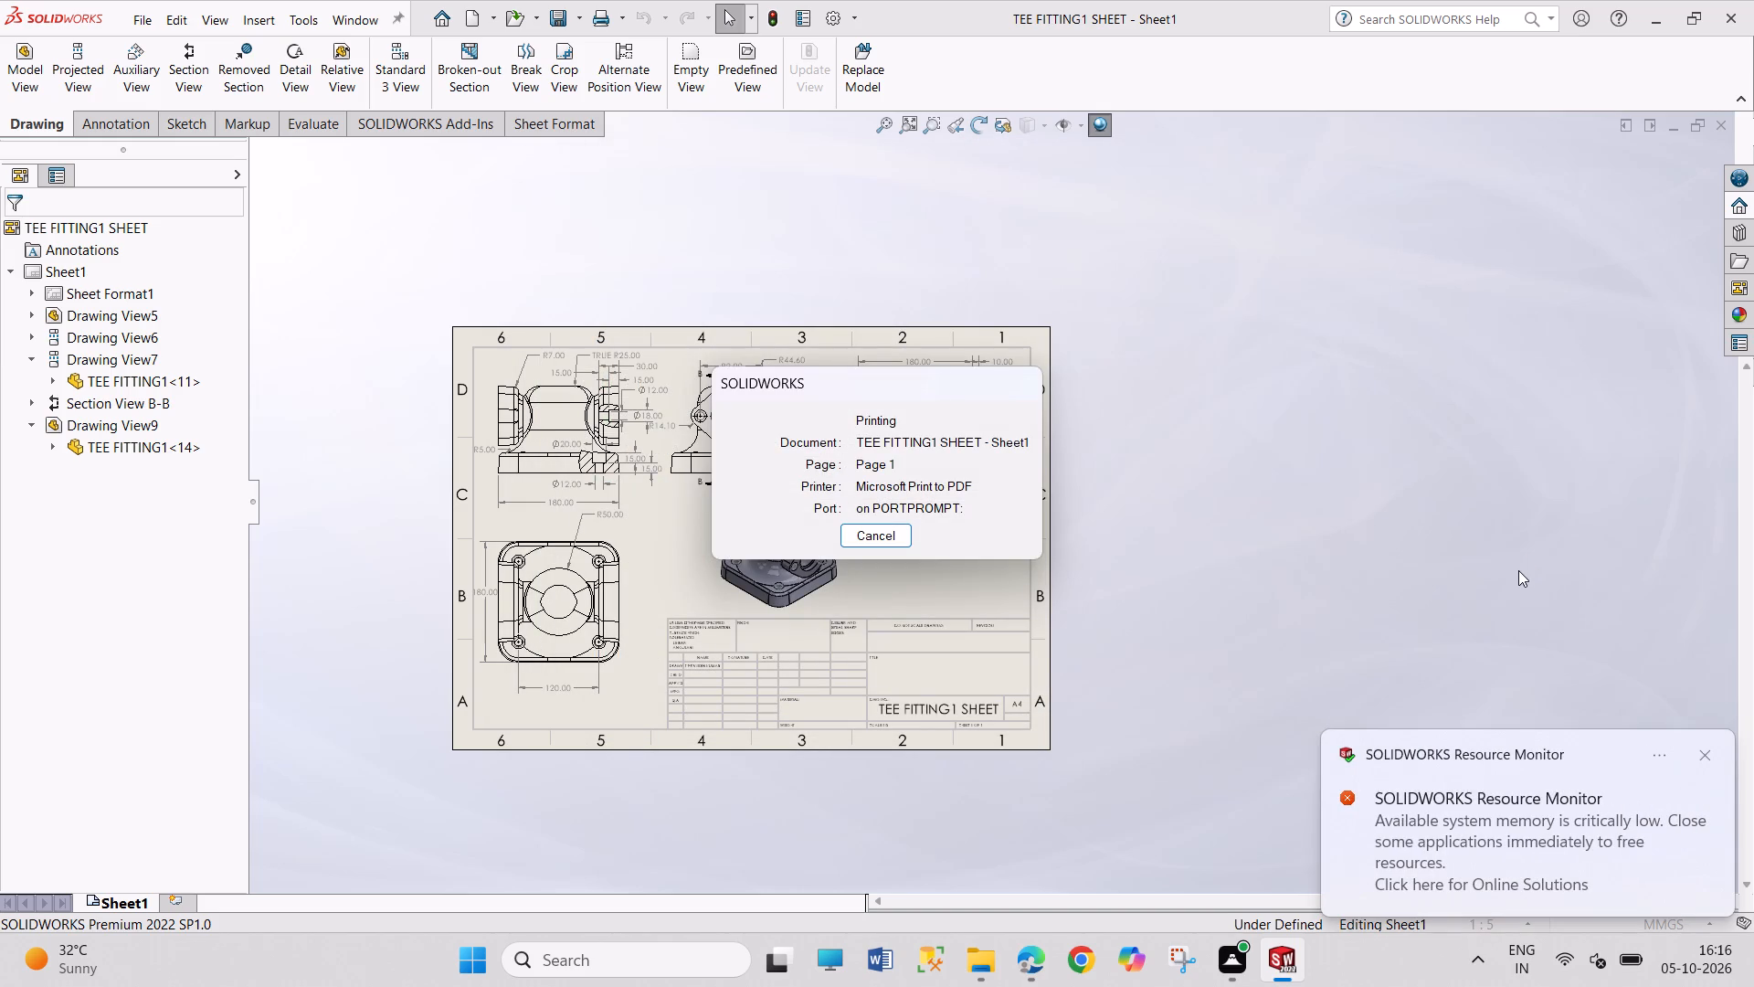
Dismiss the SOLIDWORKS Resource Monitor notification.
left_click(1703, 749)
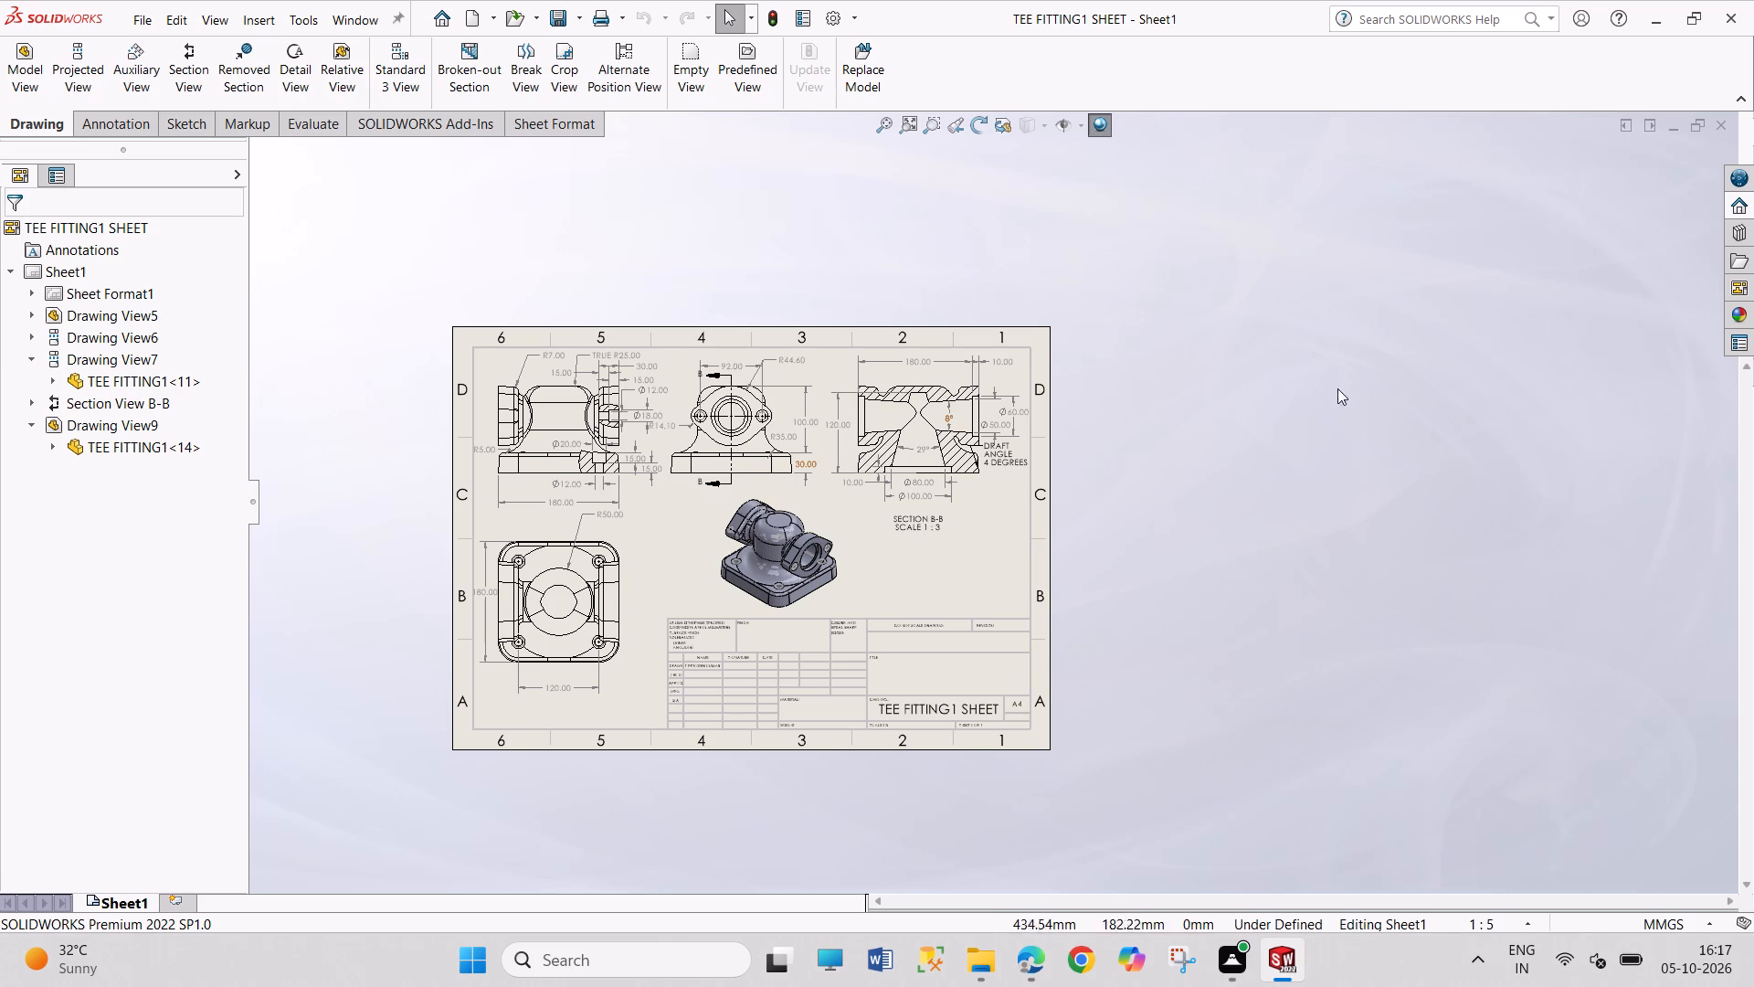
Review the complete drawing sheet fitted in view, checking the isometric view and the title block area.
left_click(881, 118)
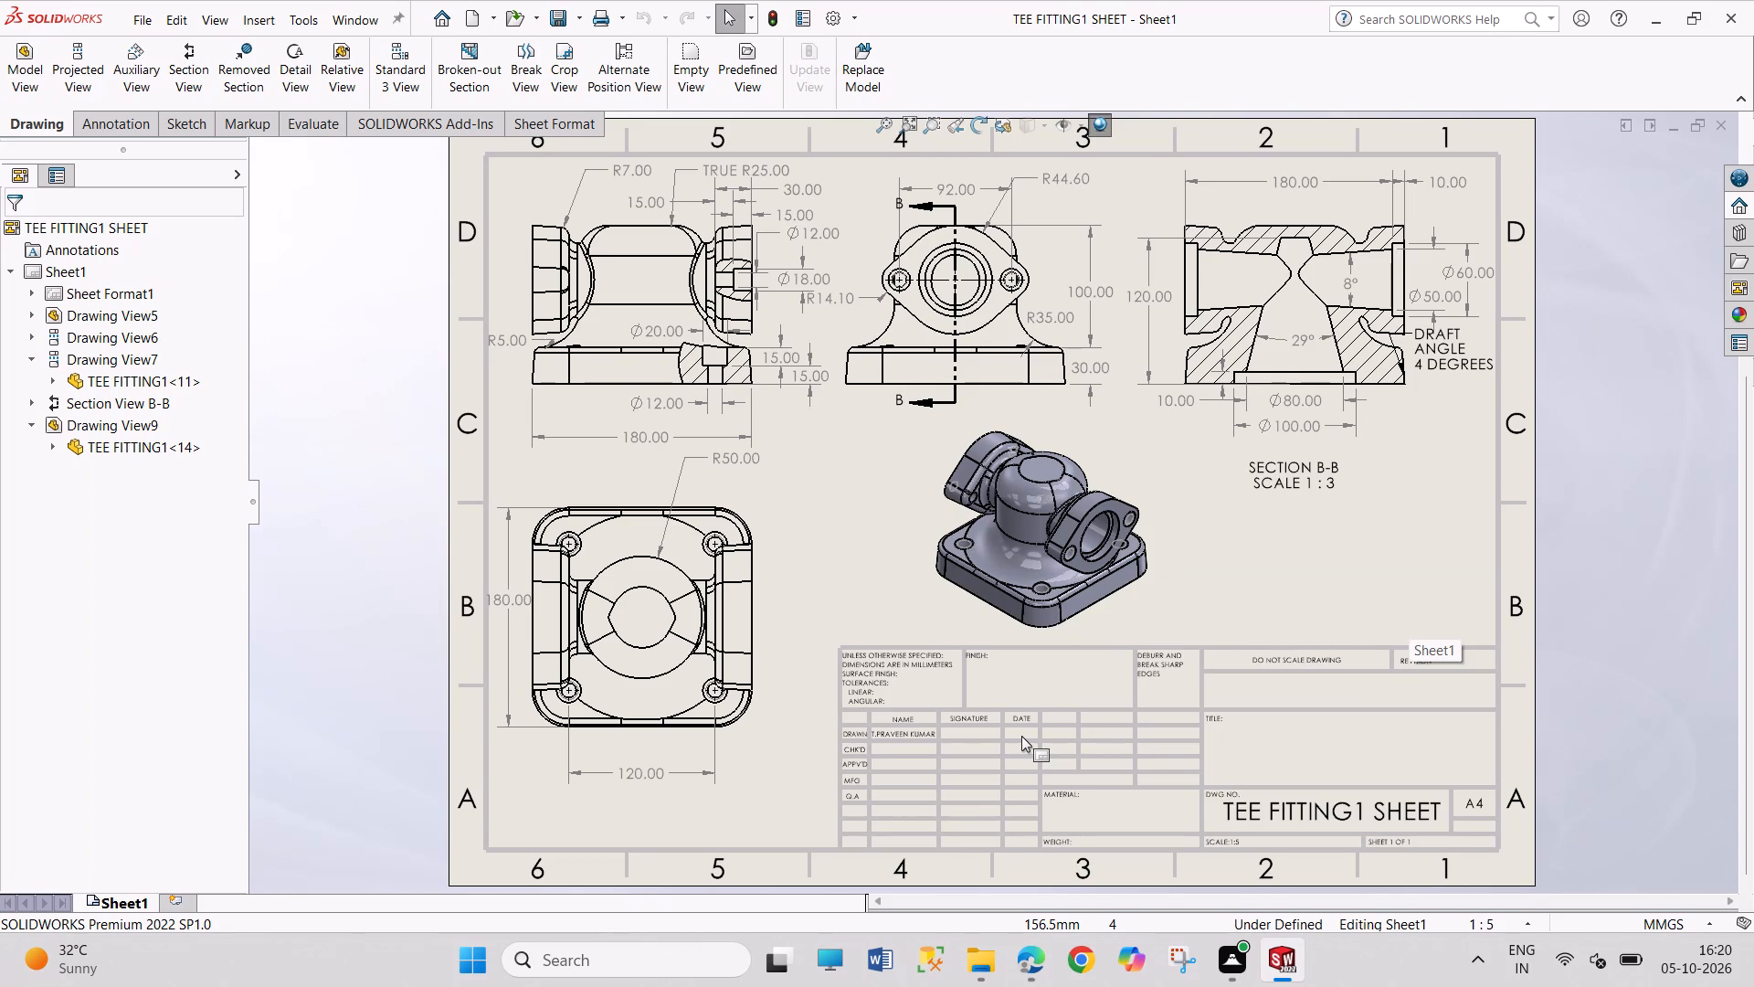
scroll(1104, 477, "down", 2)
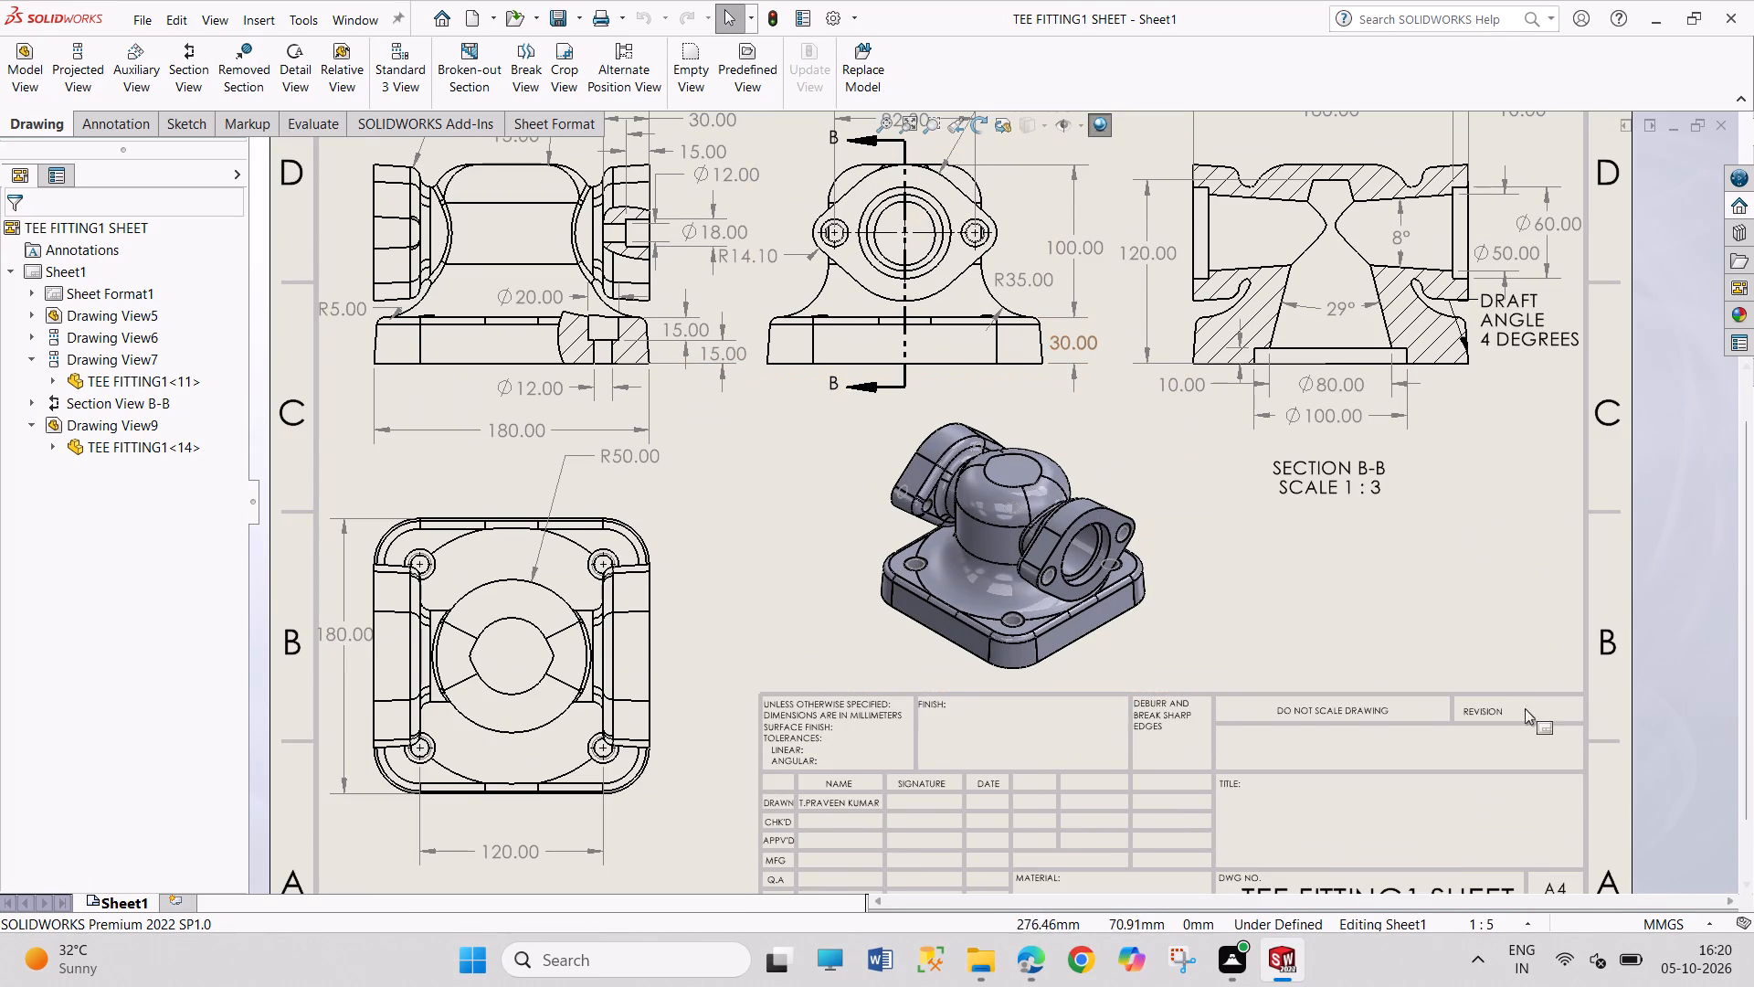
scroll(1068, 721, "down", 2)
scroll(1004, 644, "down", 2)
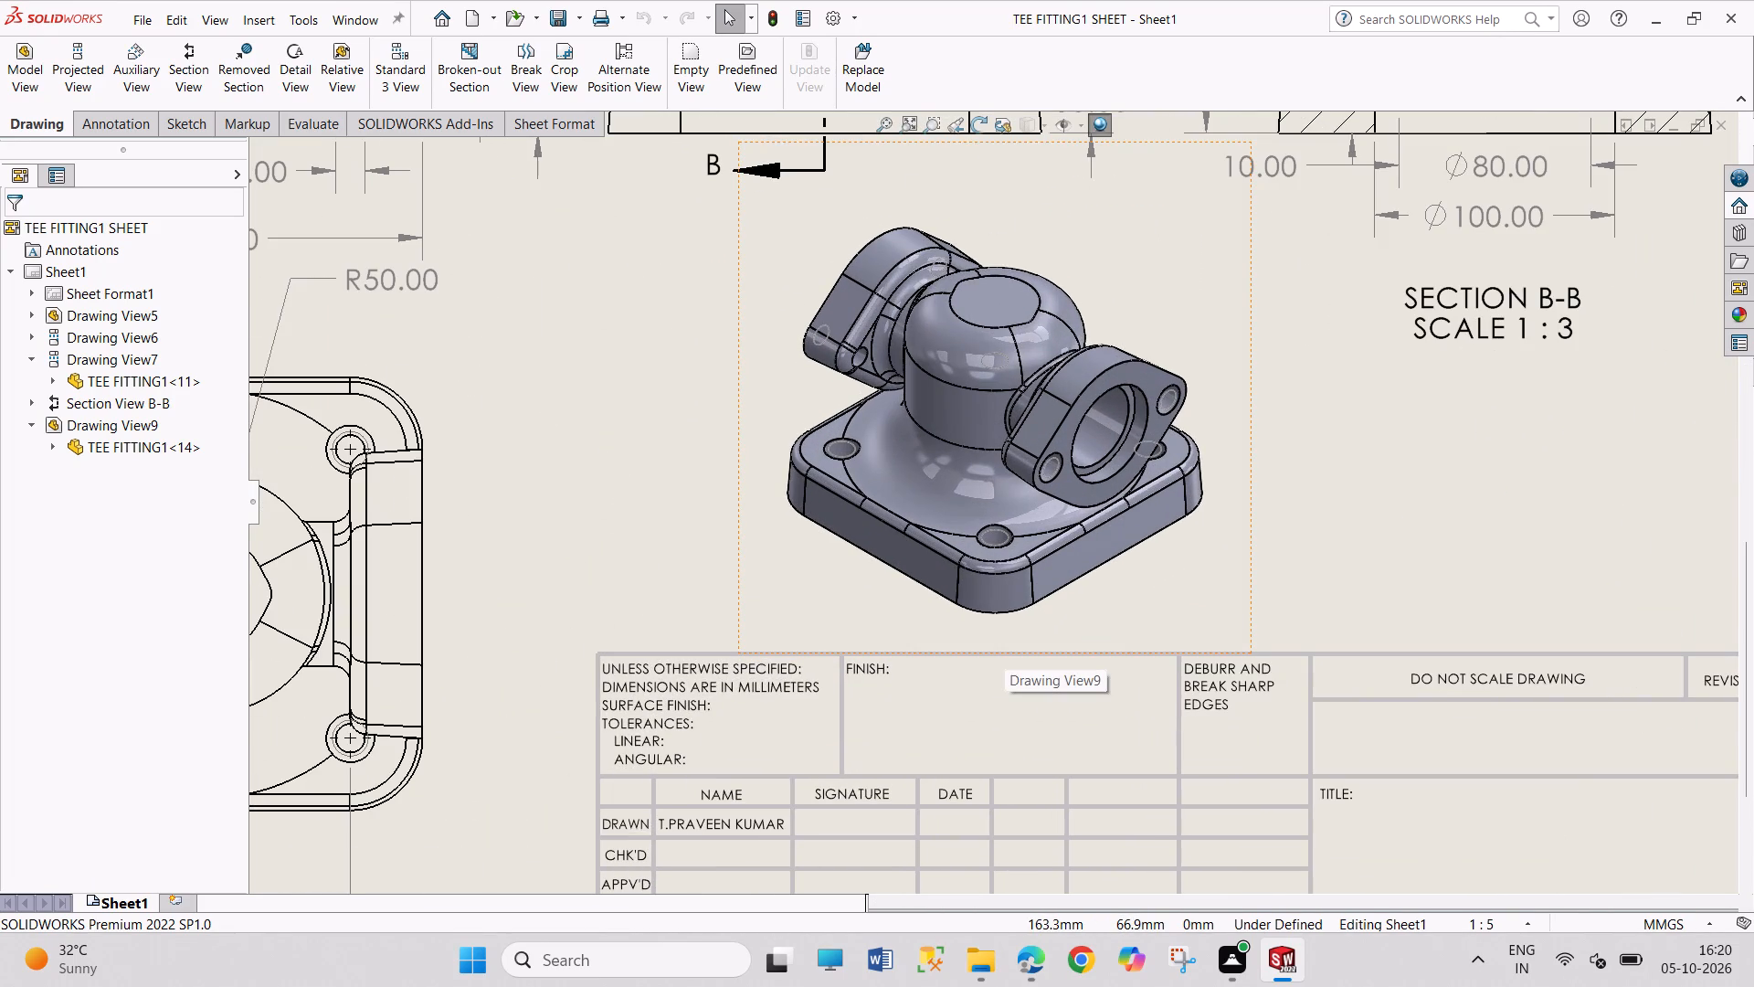
scroll(1004, 642, "up", 5)
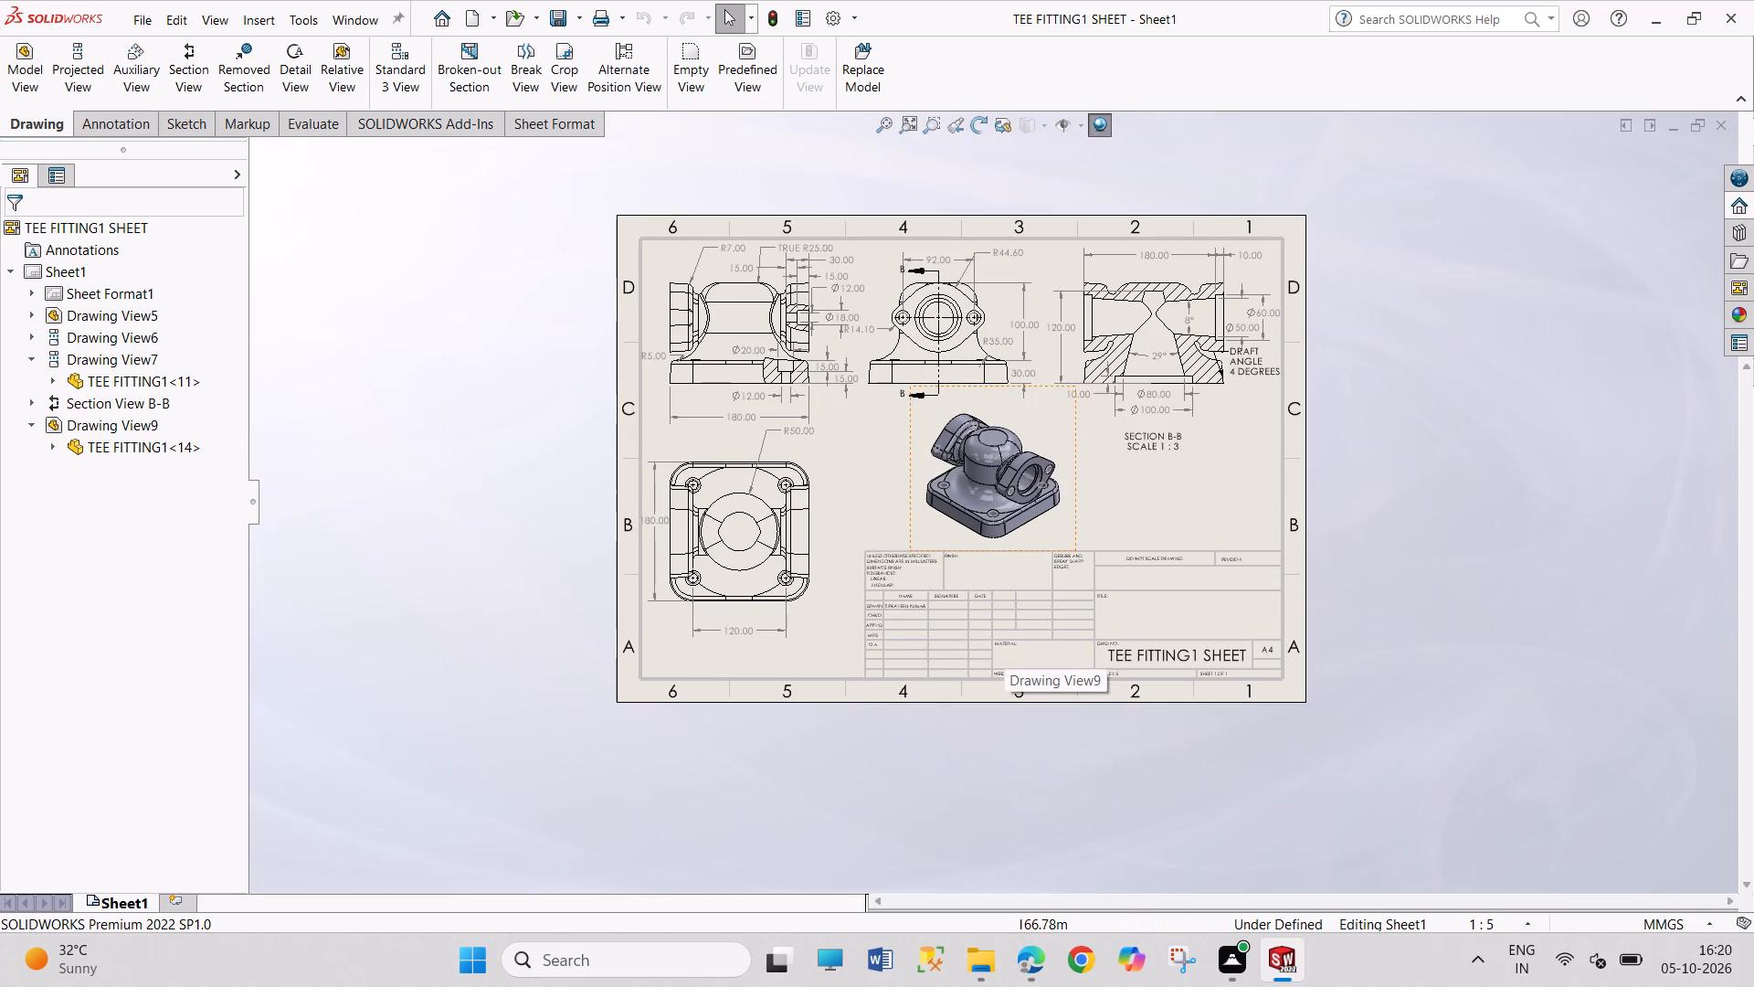
left_click(878, 133)
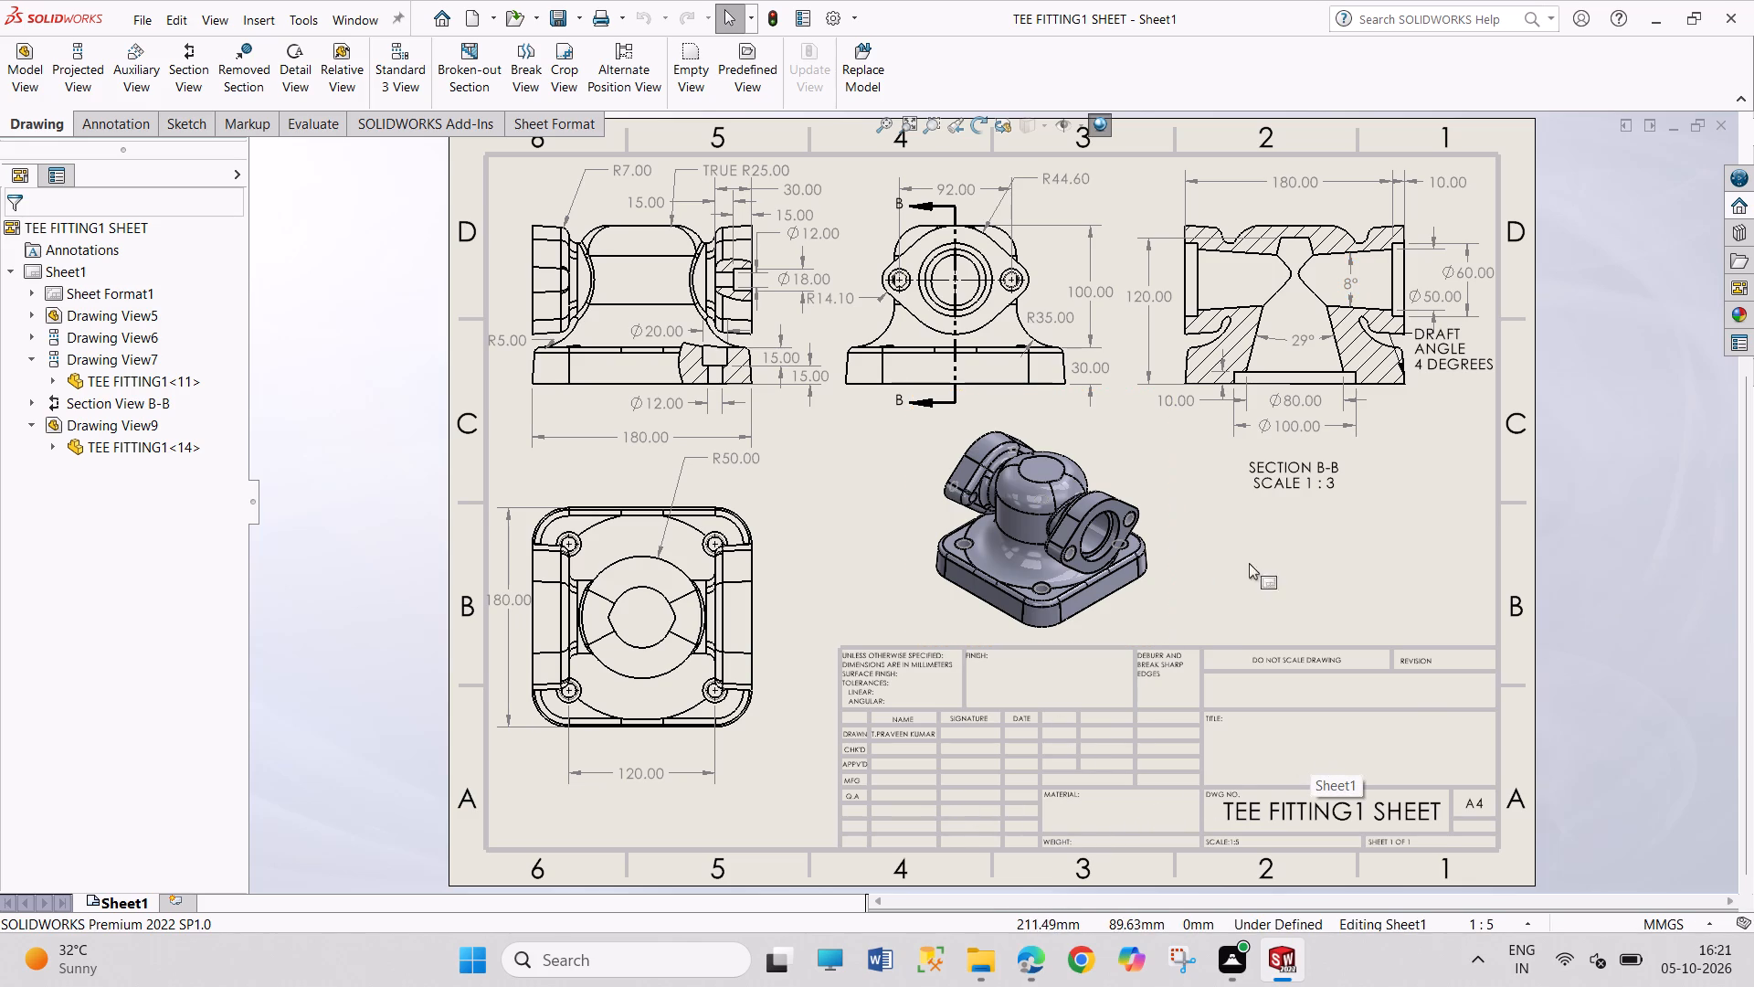
Examine the shaded isometric view of the tee fitting up close, including its flanges, domed body and base plate.
scroll(1273, 567, "down", 1)
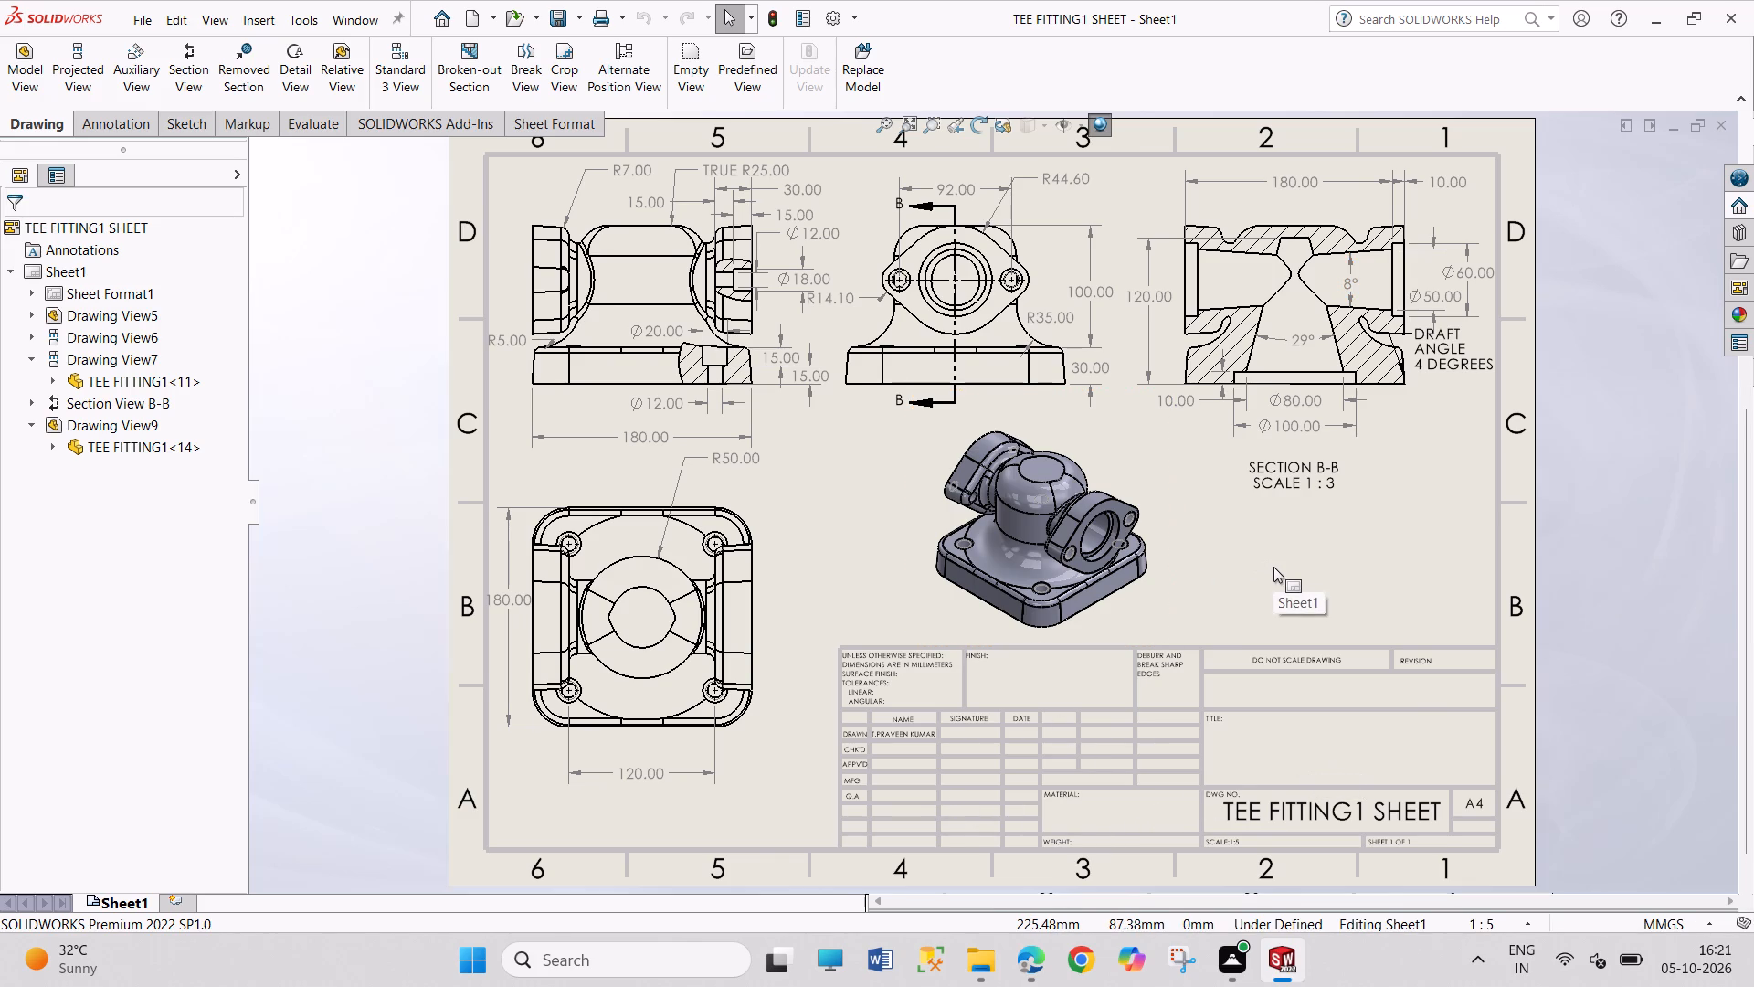
scroll(1273, 567, "down", 2)
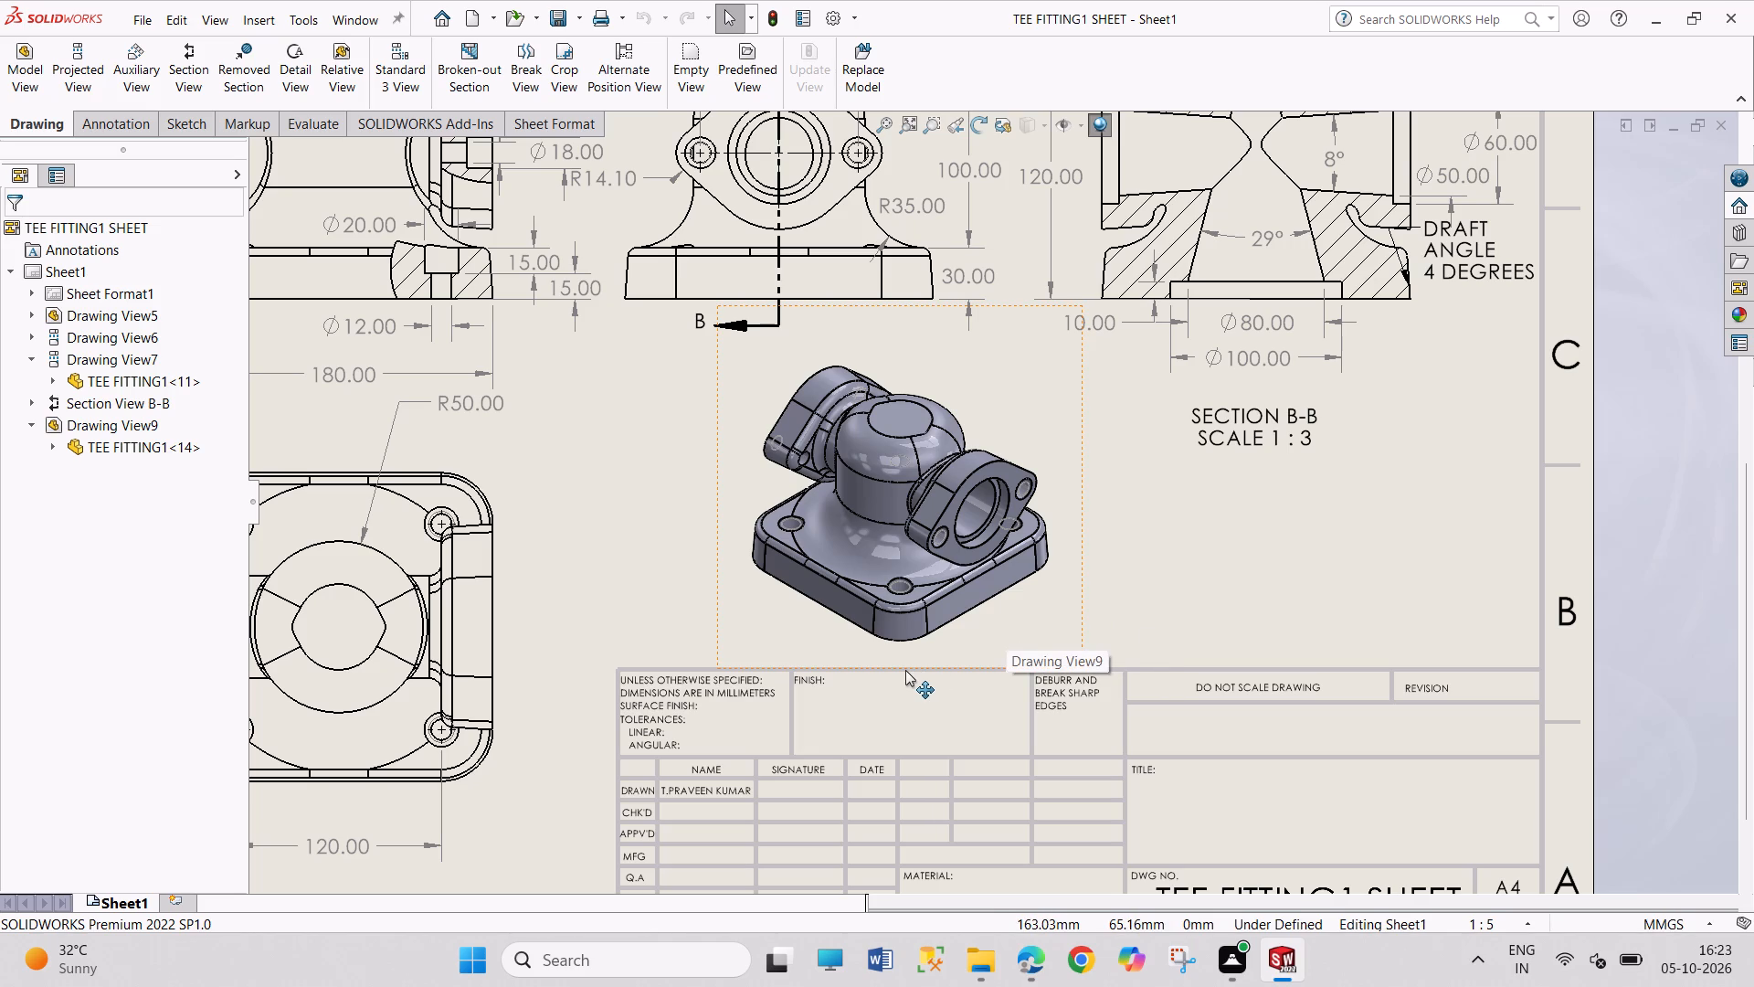
scroll(1037, 491, "down", 3)
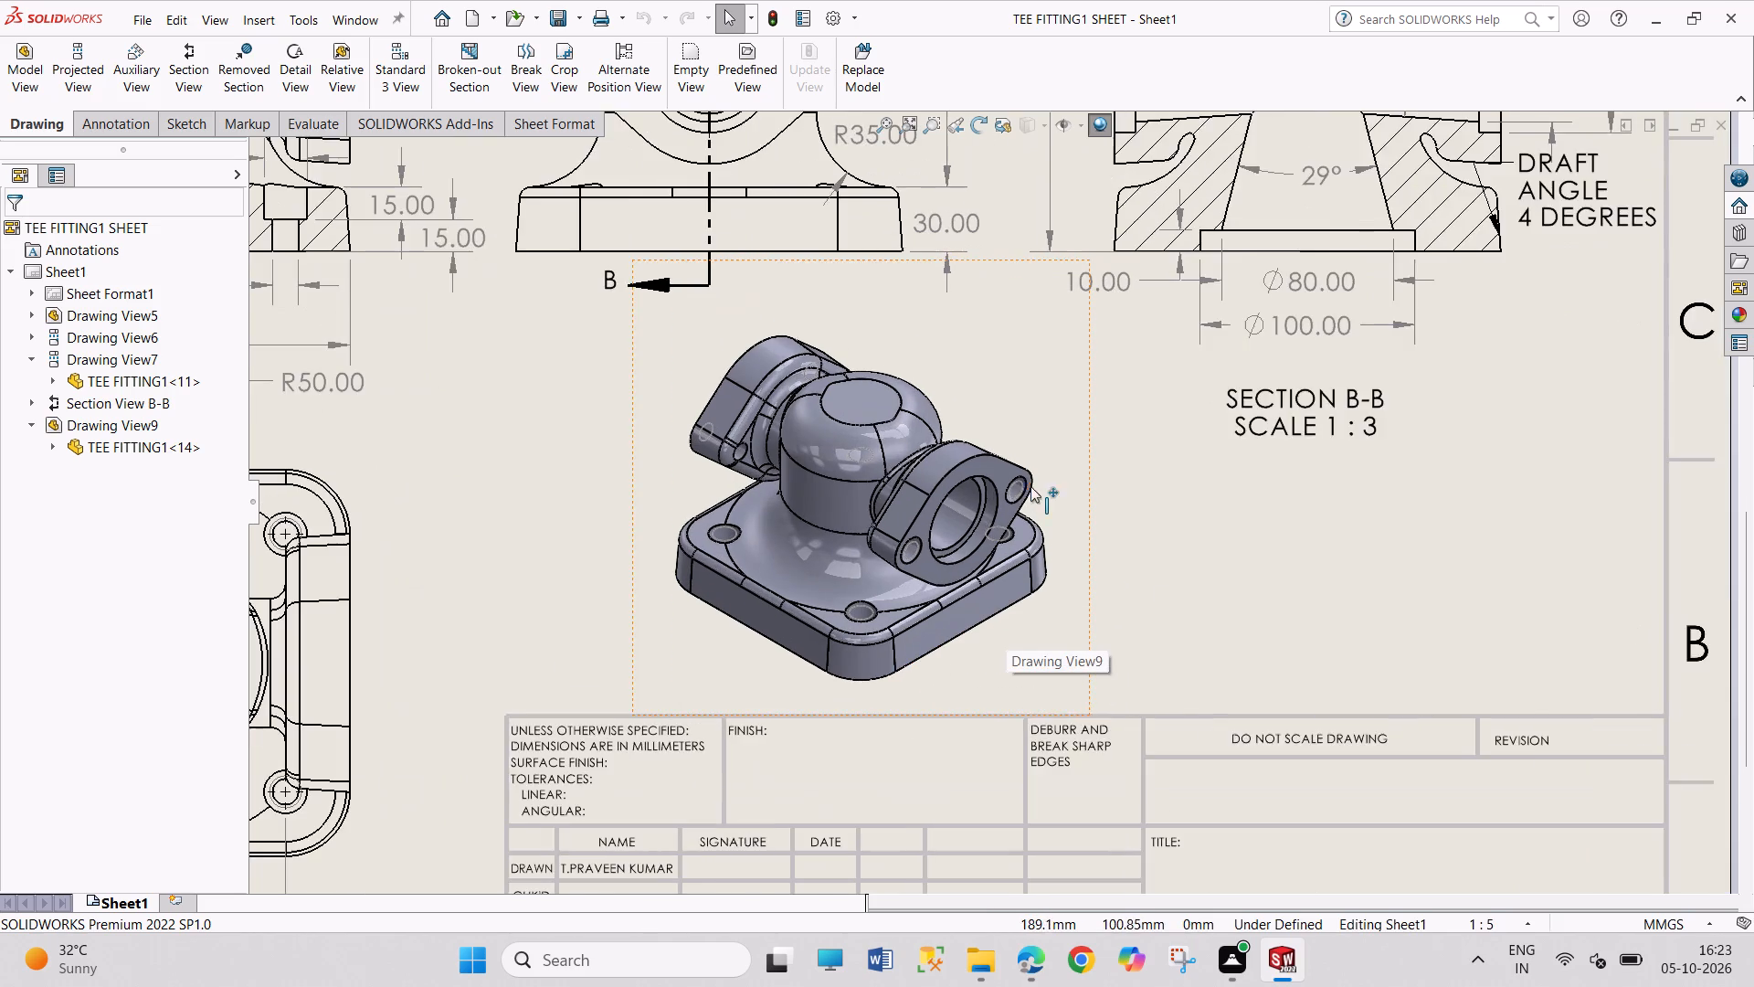
scroll(1008, 484, "down", 2)
scroll(947, 531, "down", 3)
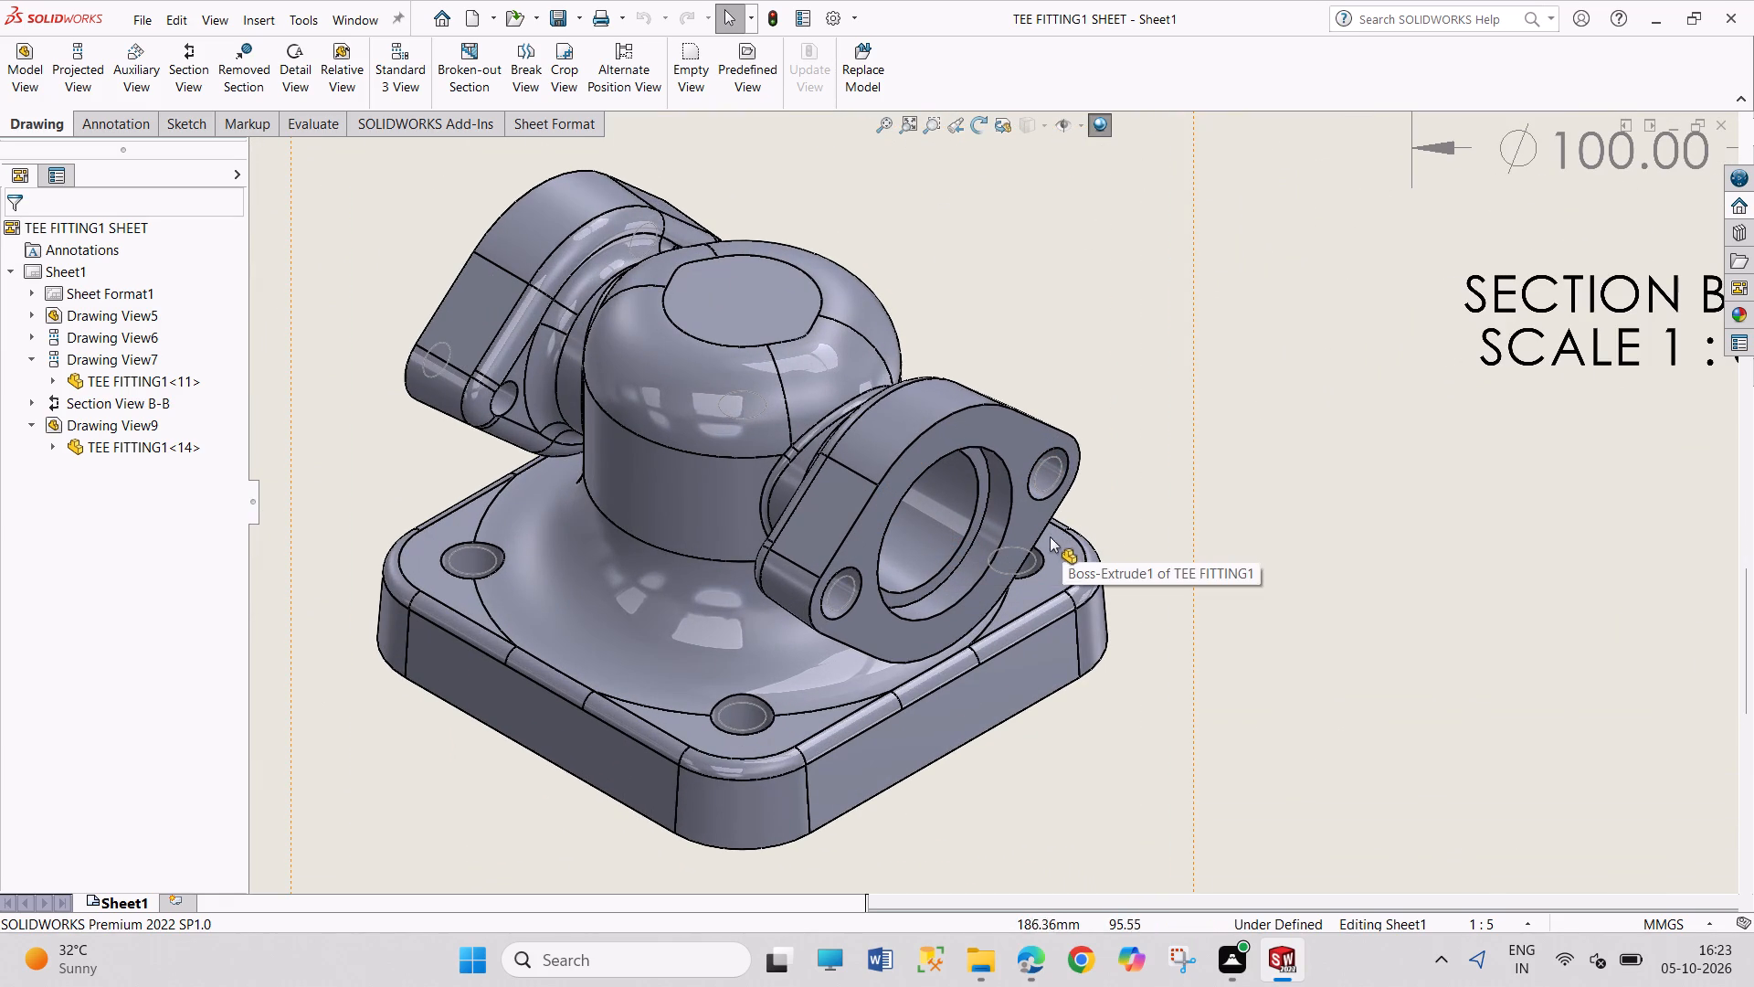
scroll(956, 566, "down", 3)
scroll(948, 573, "up", 2)
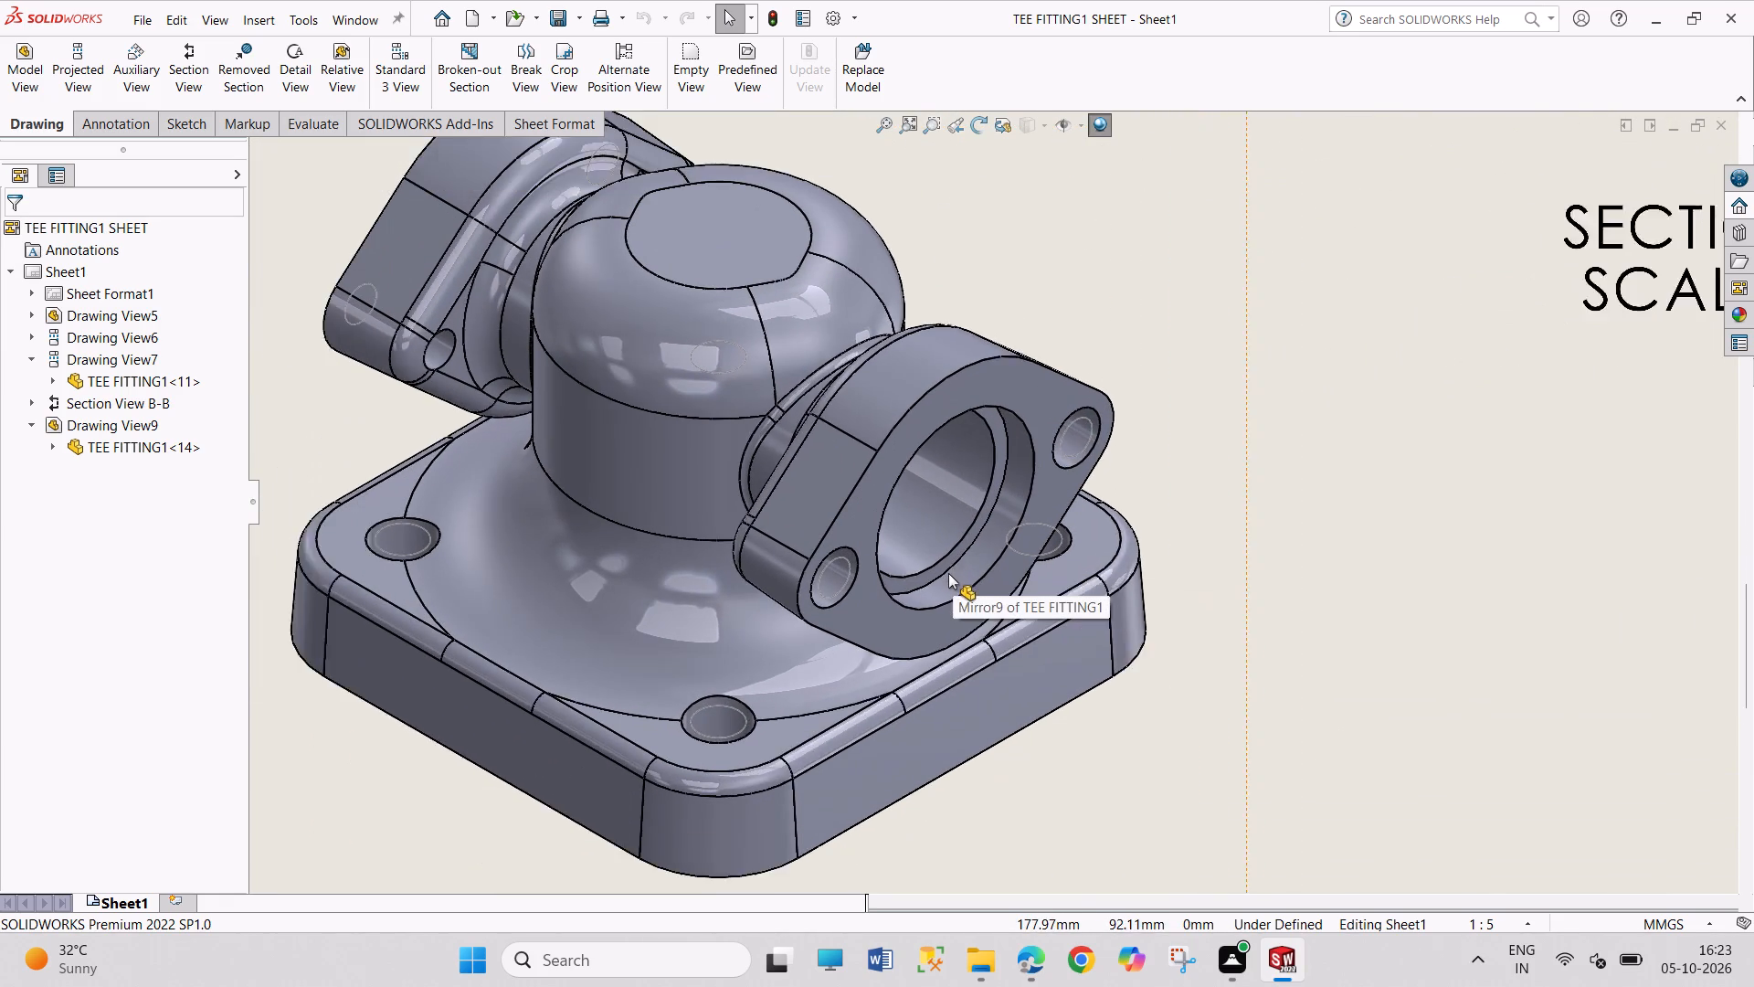
scroll(600, 605, "down", 1)
scroll(436, 471, "up", 1)
scroll(434, 471, "down", 1)
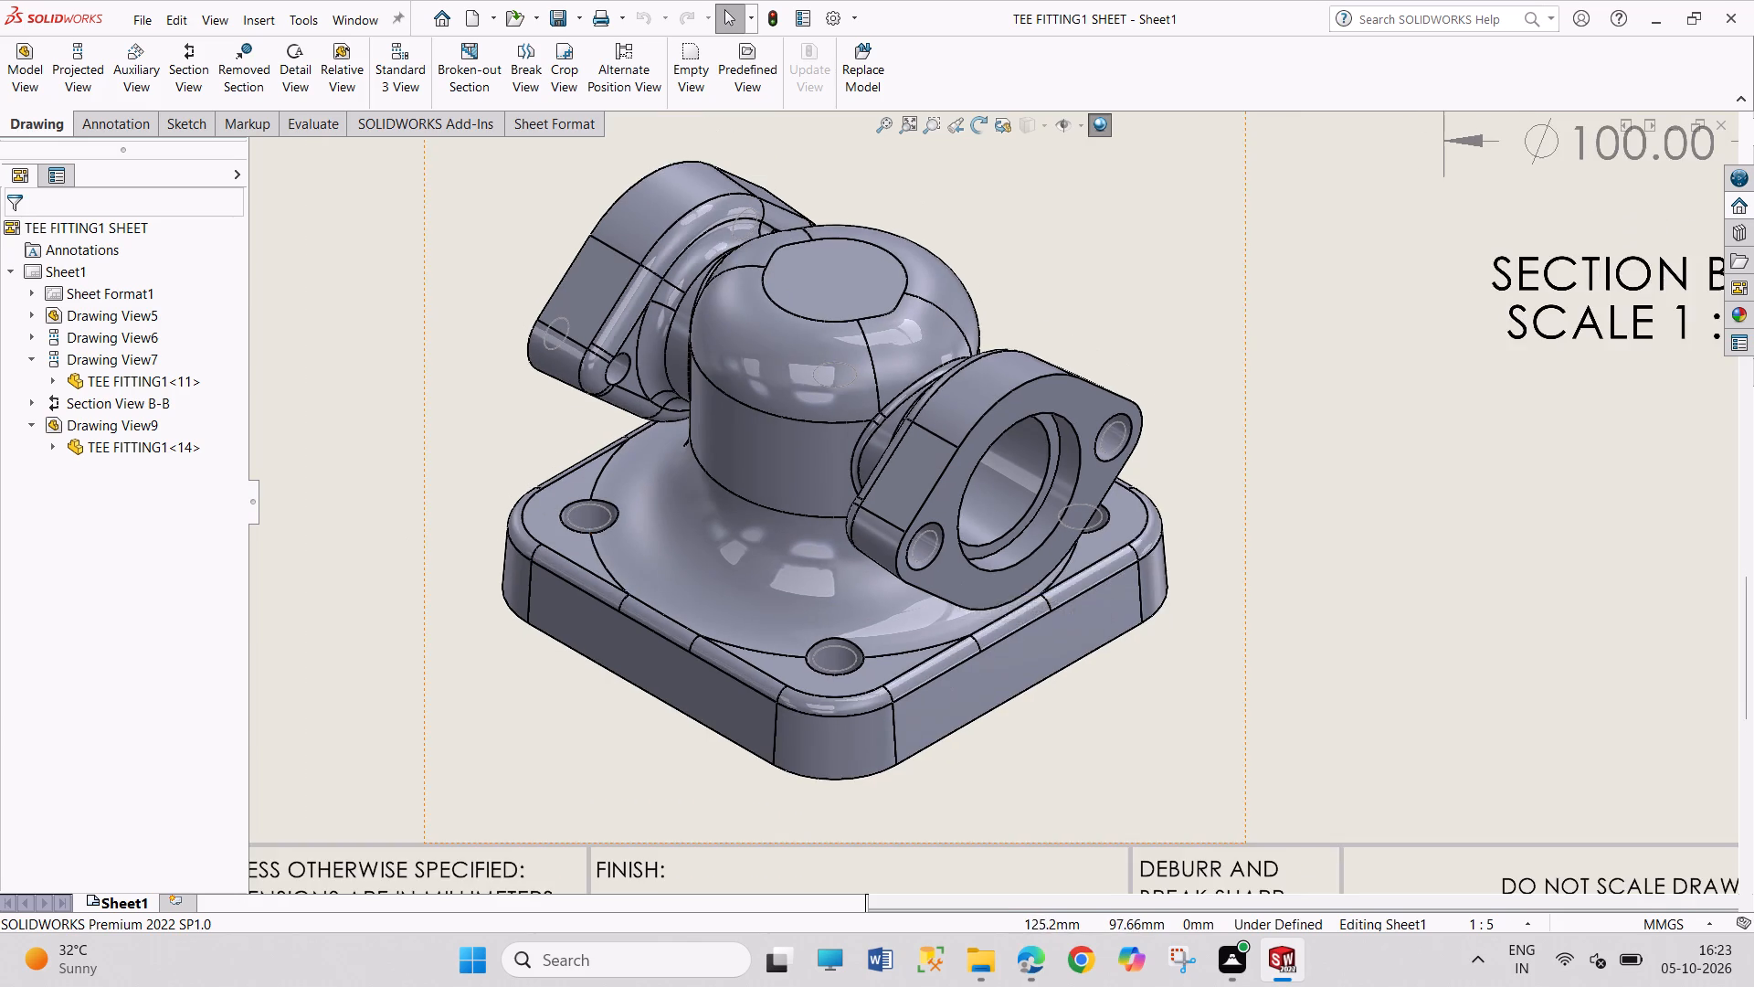
scroll(433, 471, "down", 1)
scroll(445, 474, "up", 1)
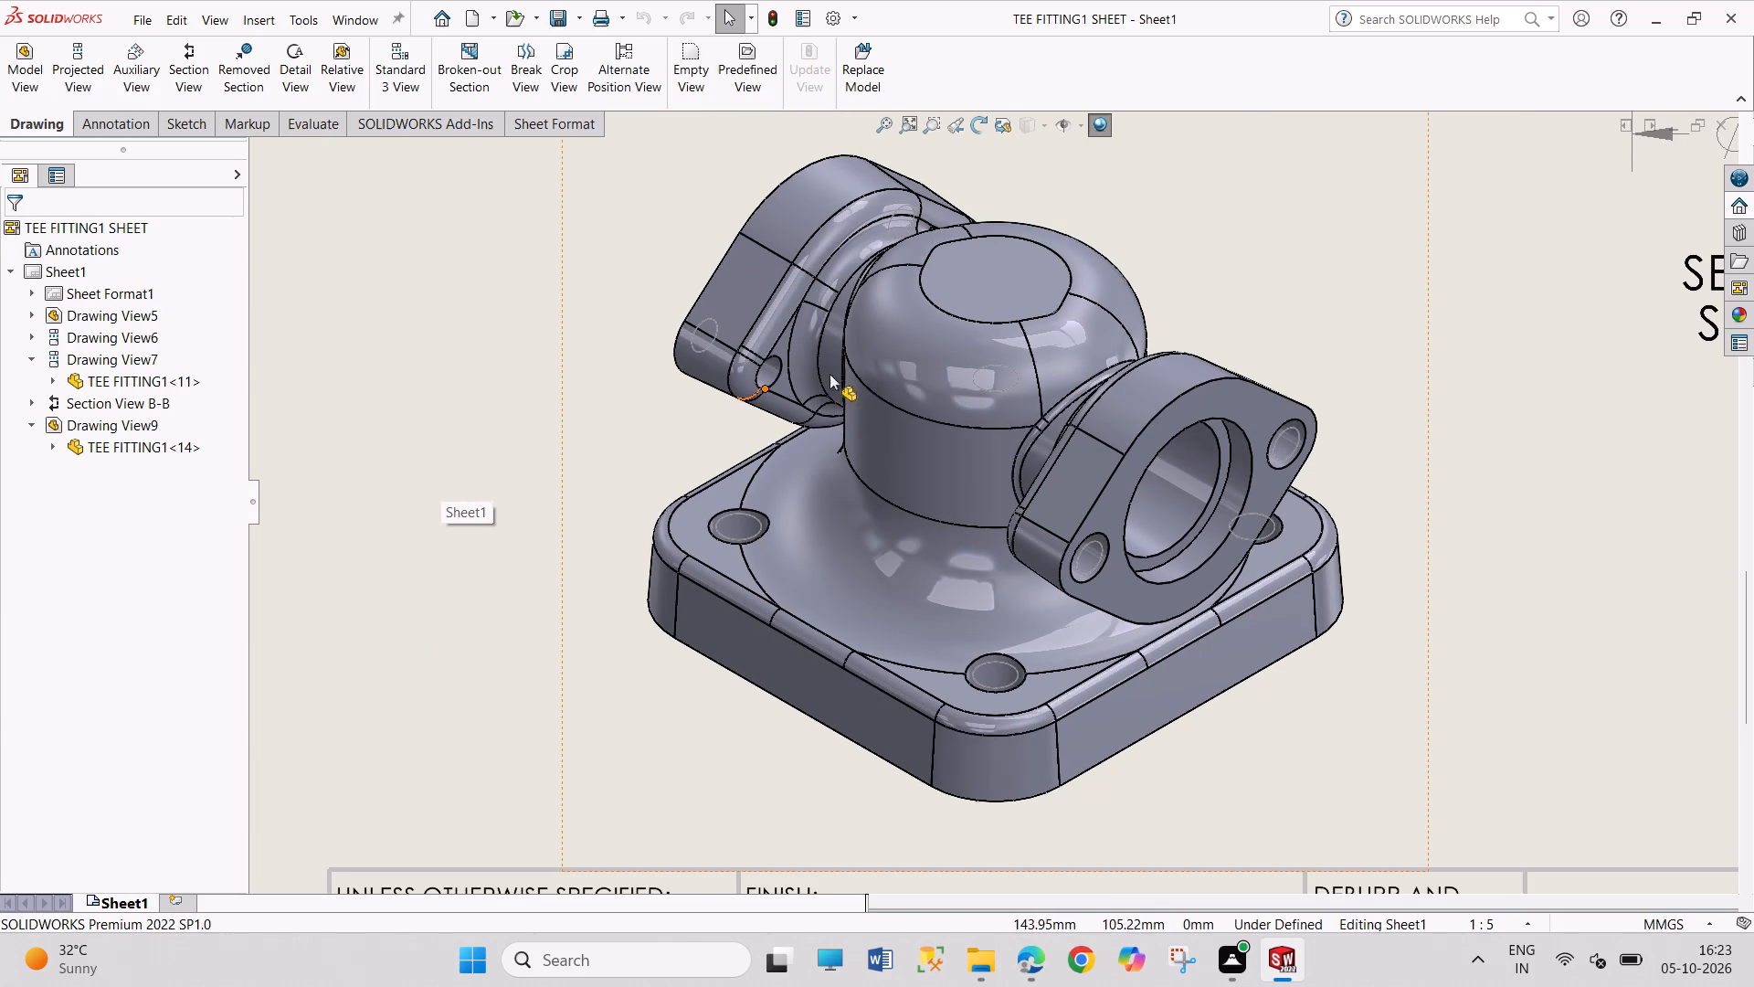
scroll(1020, 254, "down", 1)
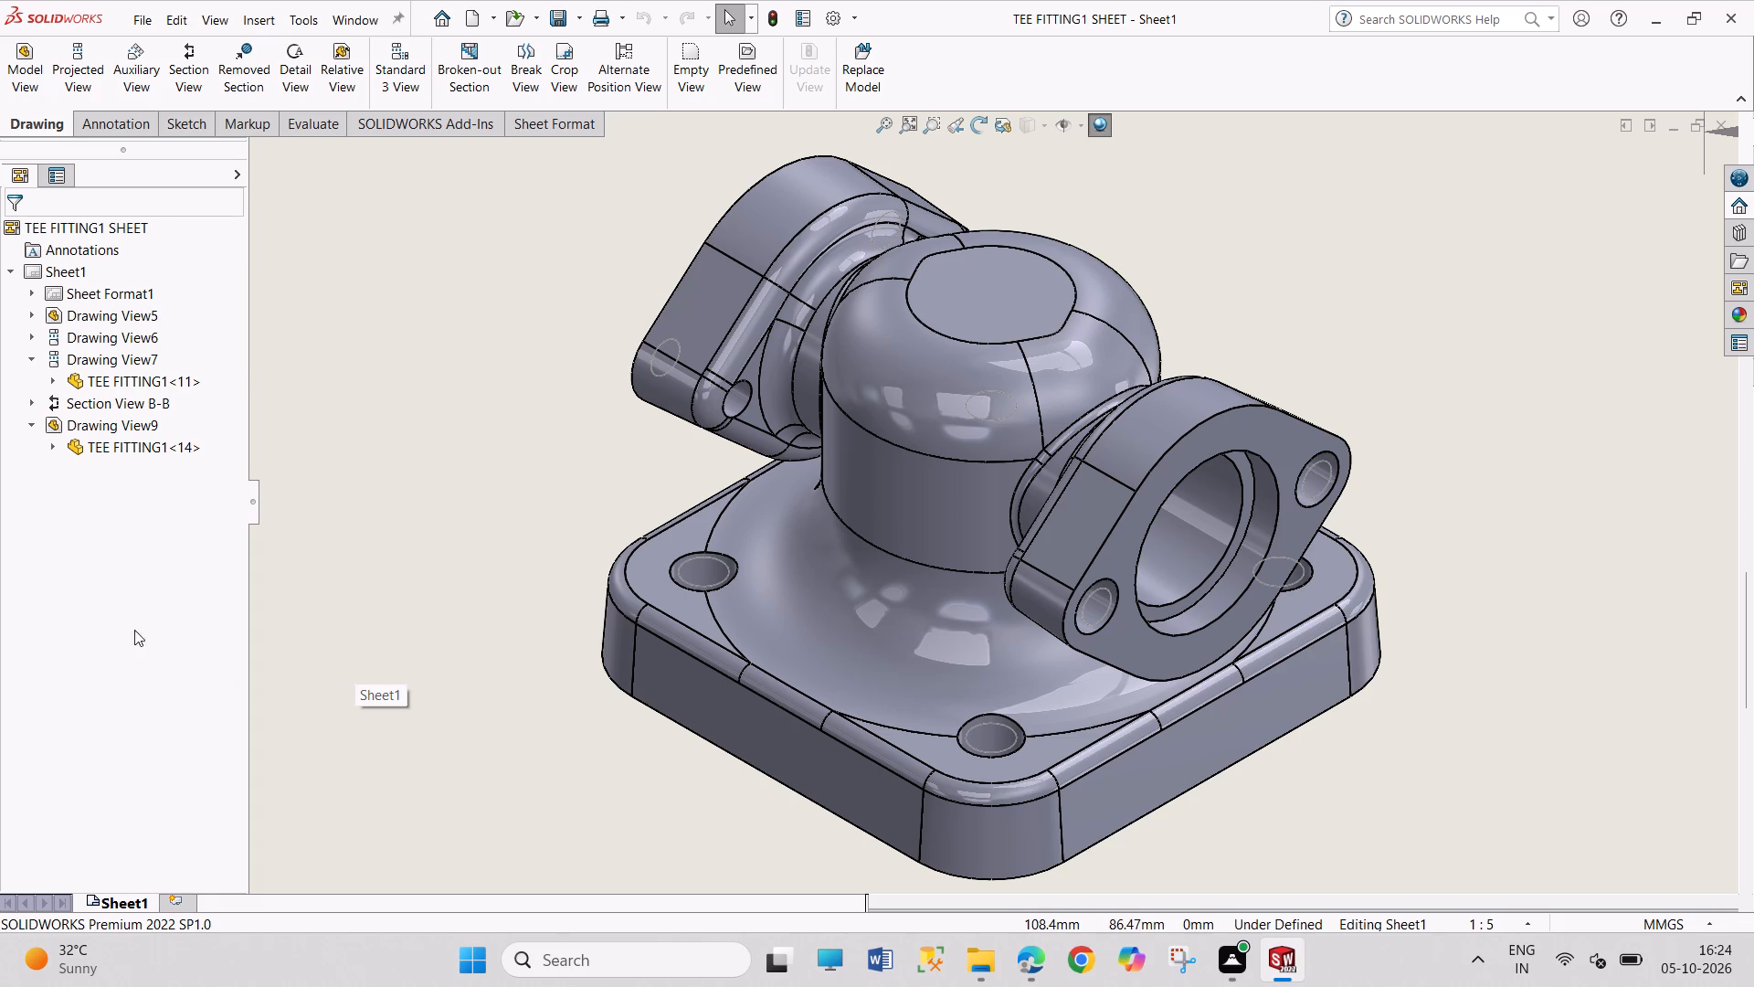
left_click_drag(384, 369, 377, 409)
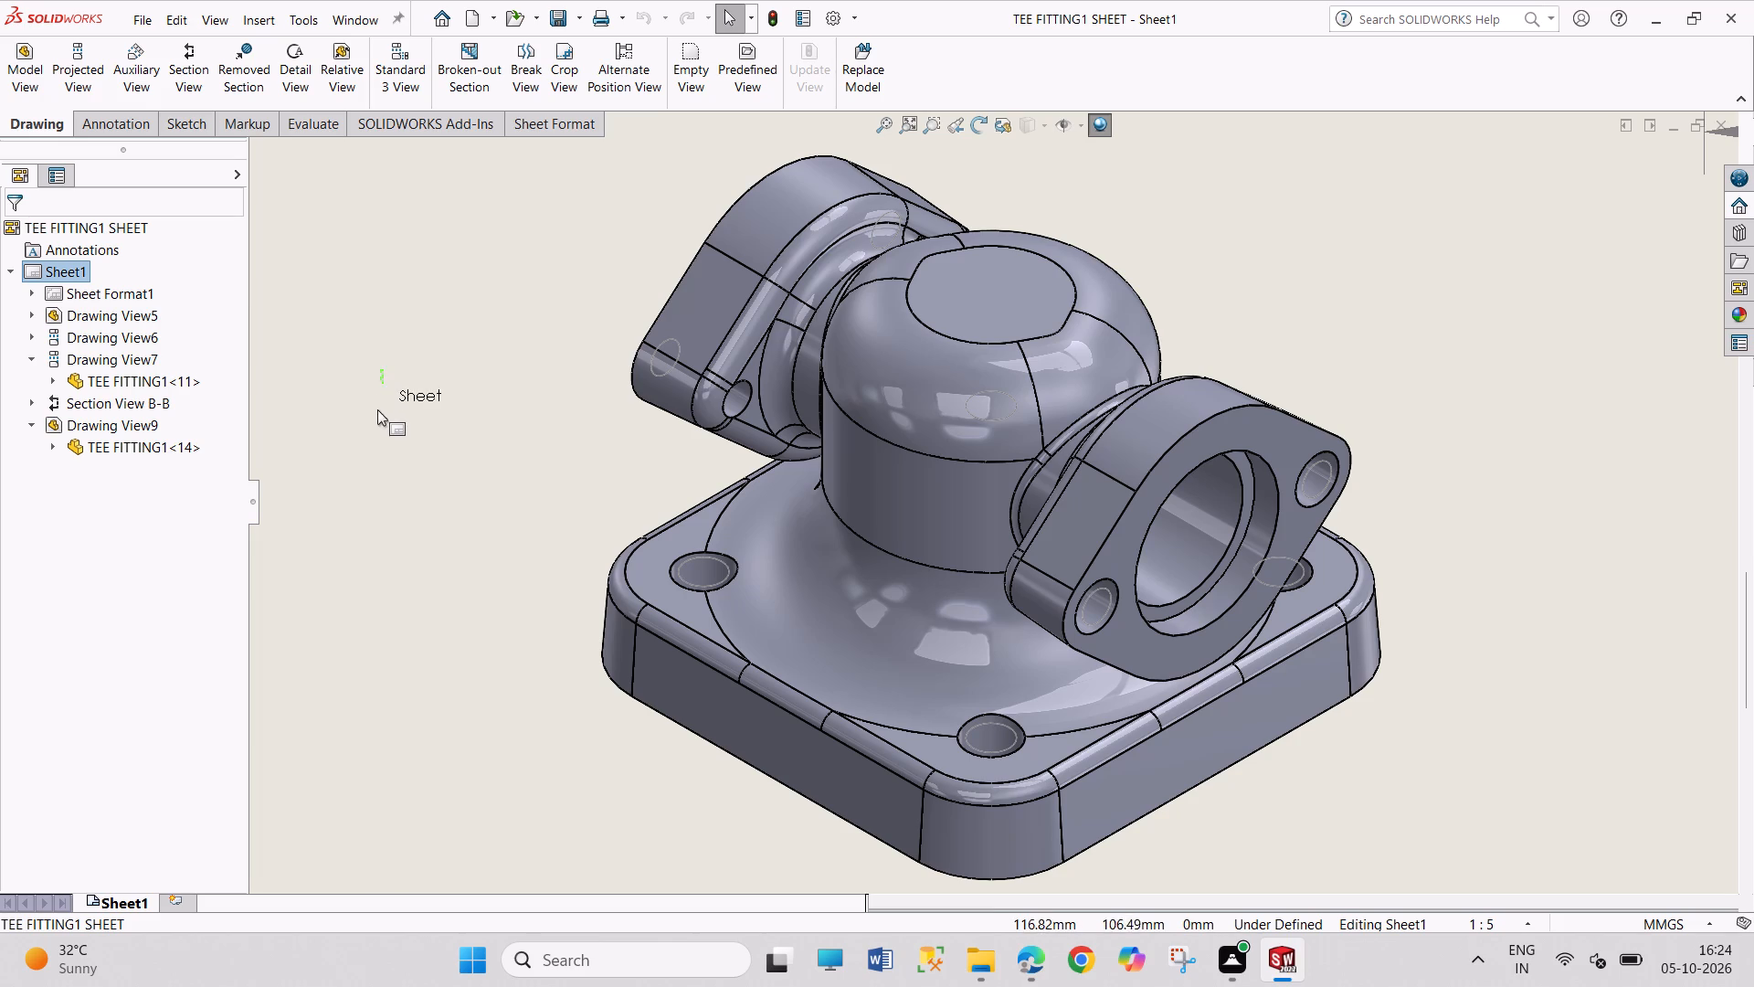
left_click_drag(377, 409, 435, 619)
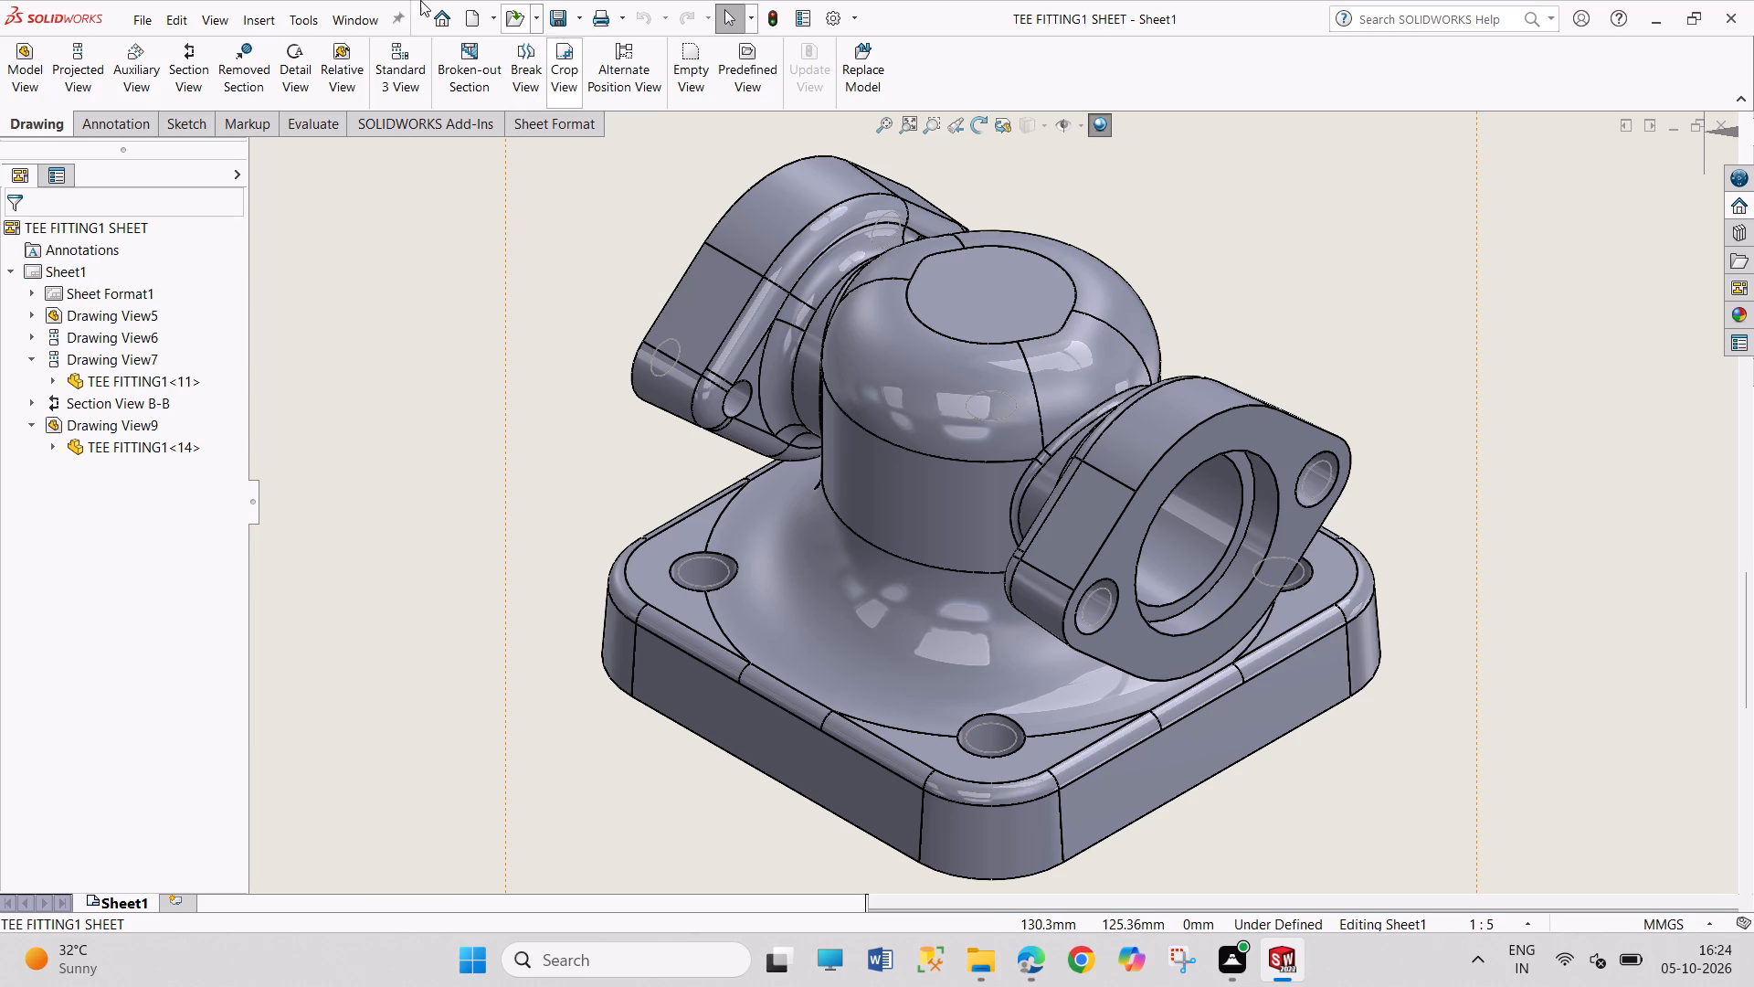
Switch to the TEE FITTING1 part document and examine the model up close in isometric view.
left_click(376, 8)
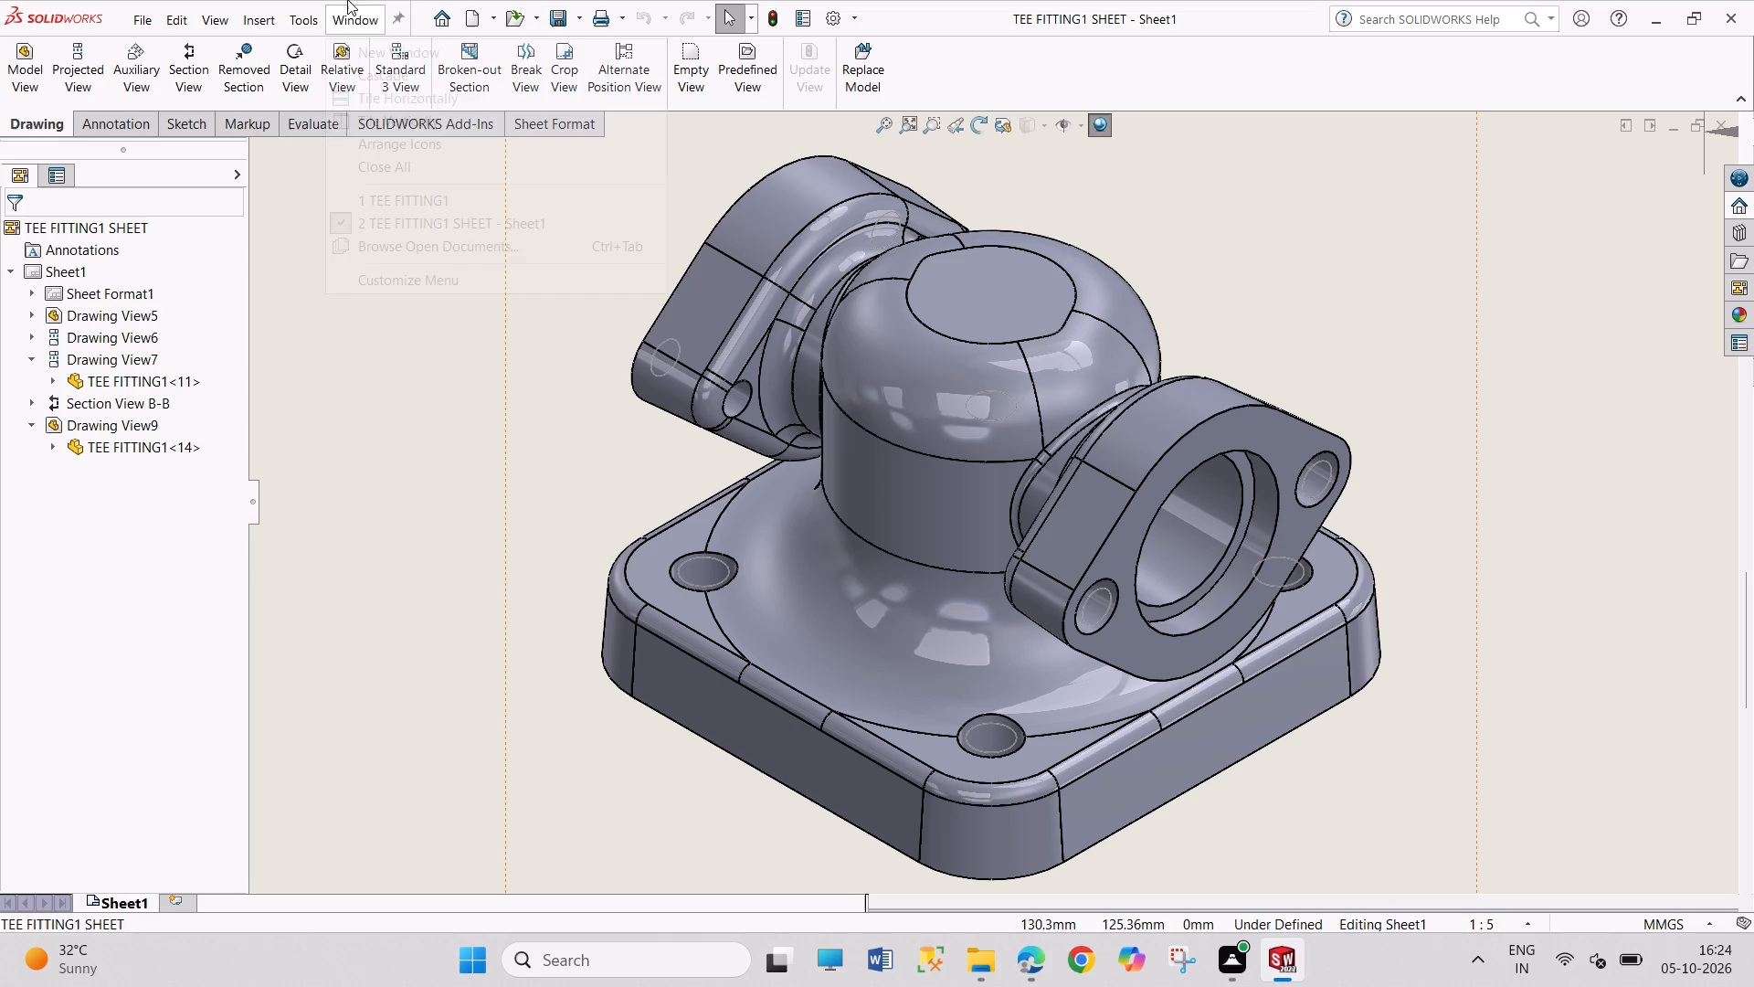
left_click(375, 194)
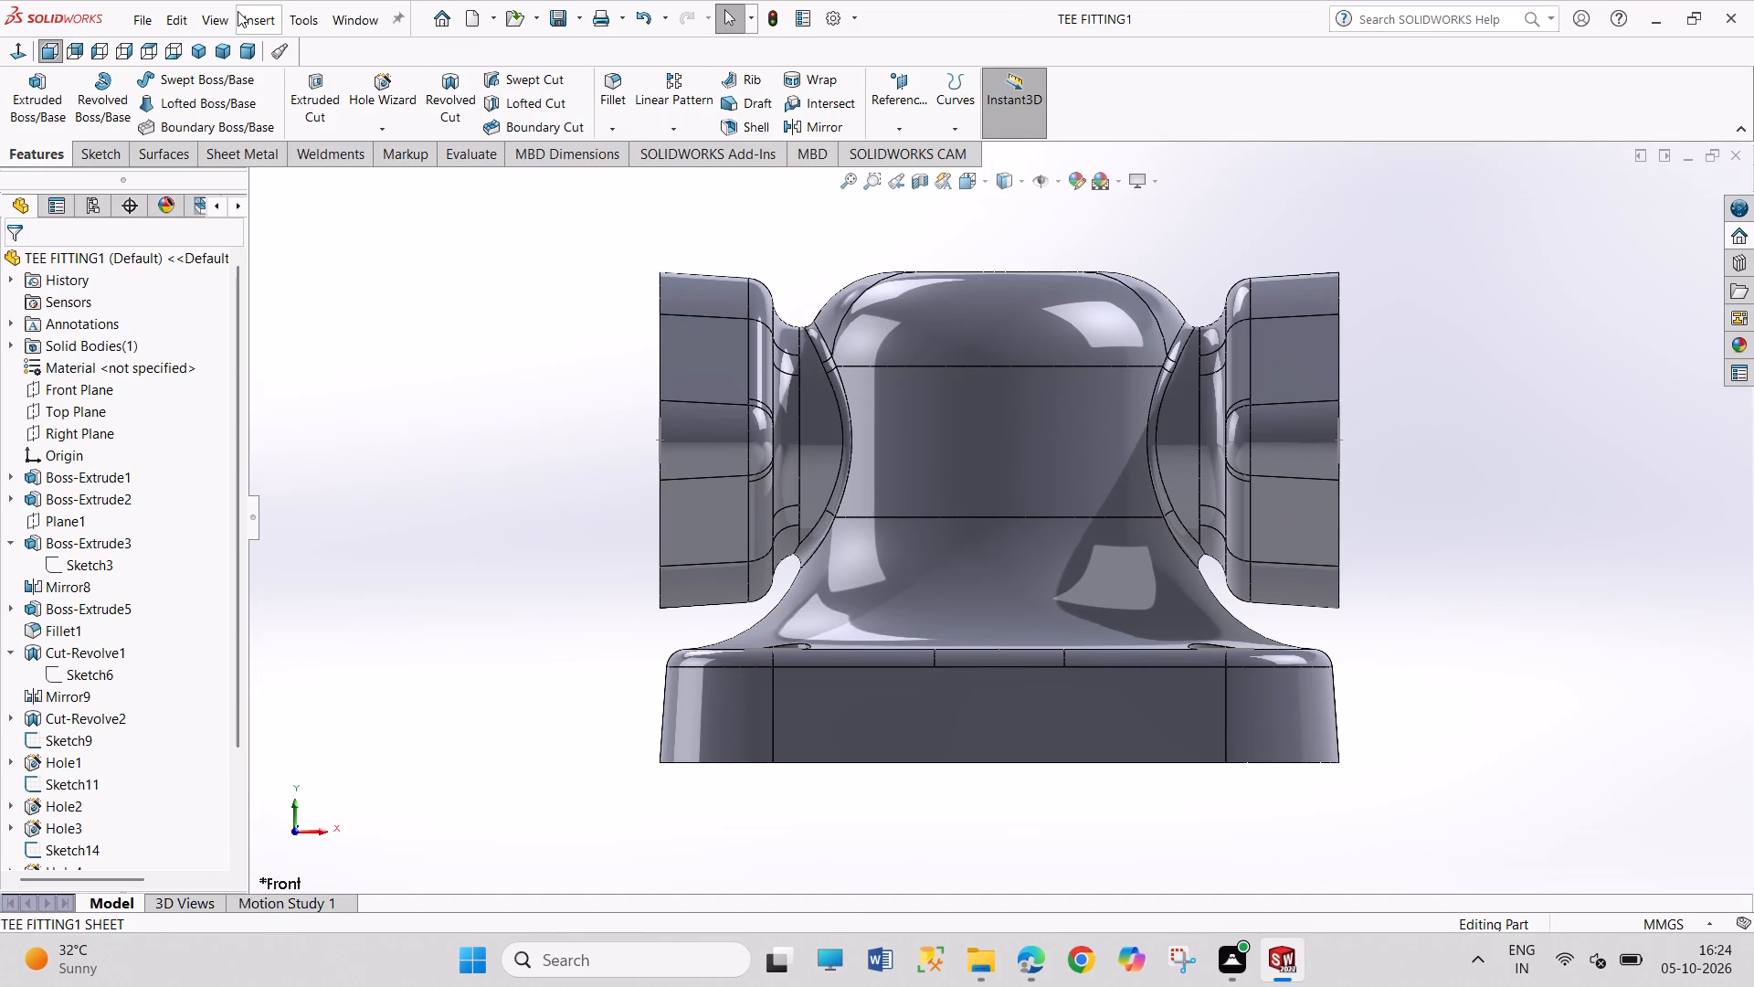
left_click(196, 44)
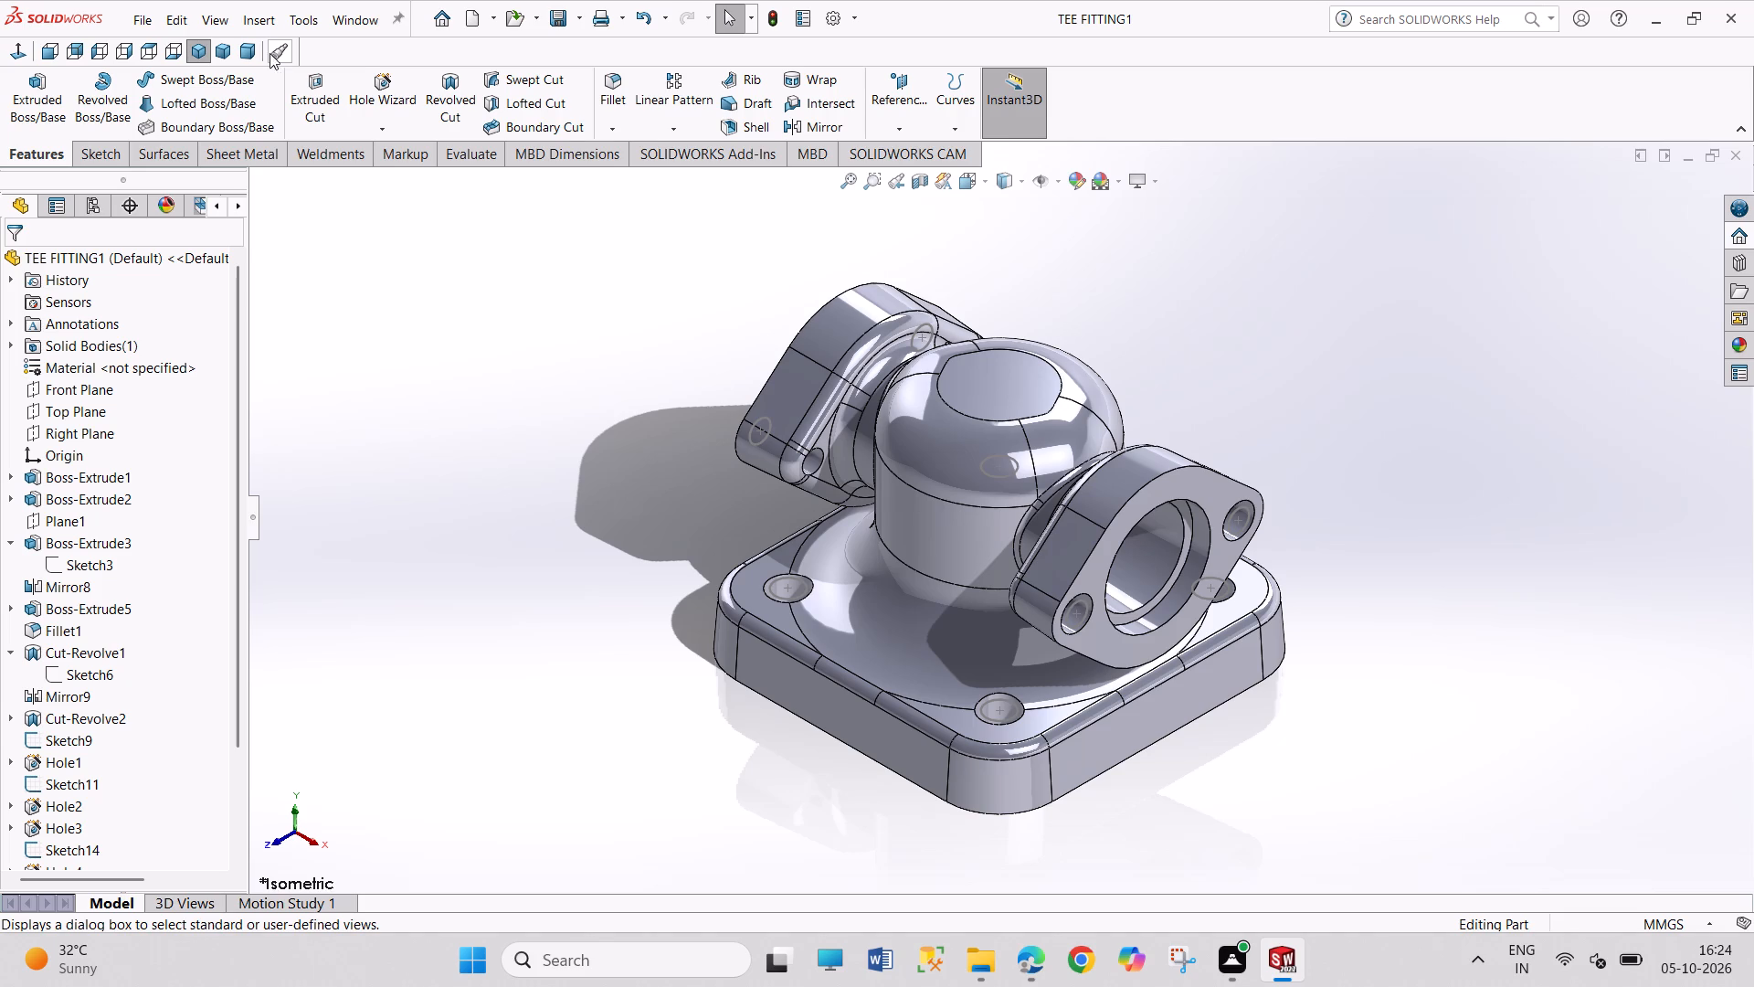
scroll(1020, 299, "down", 1)
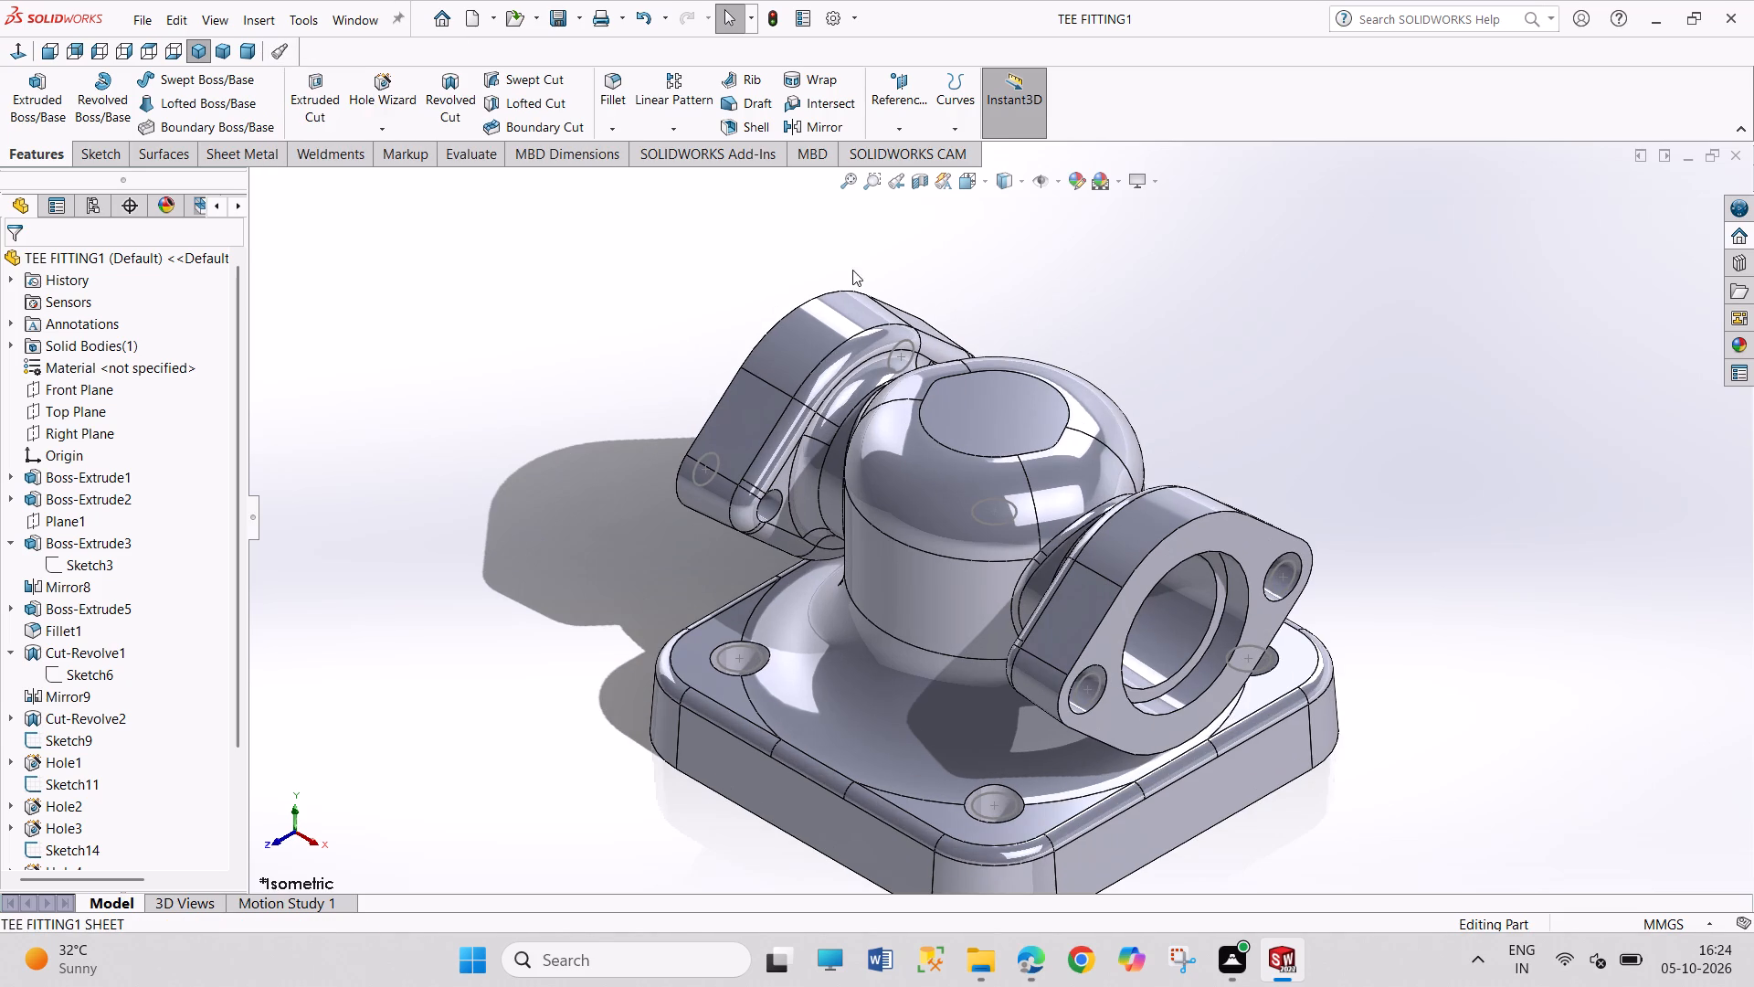
scroll(1434, 478, "up", 1)
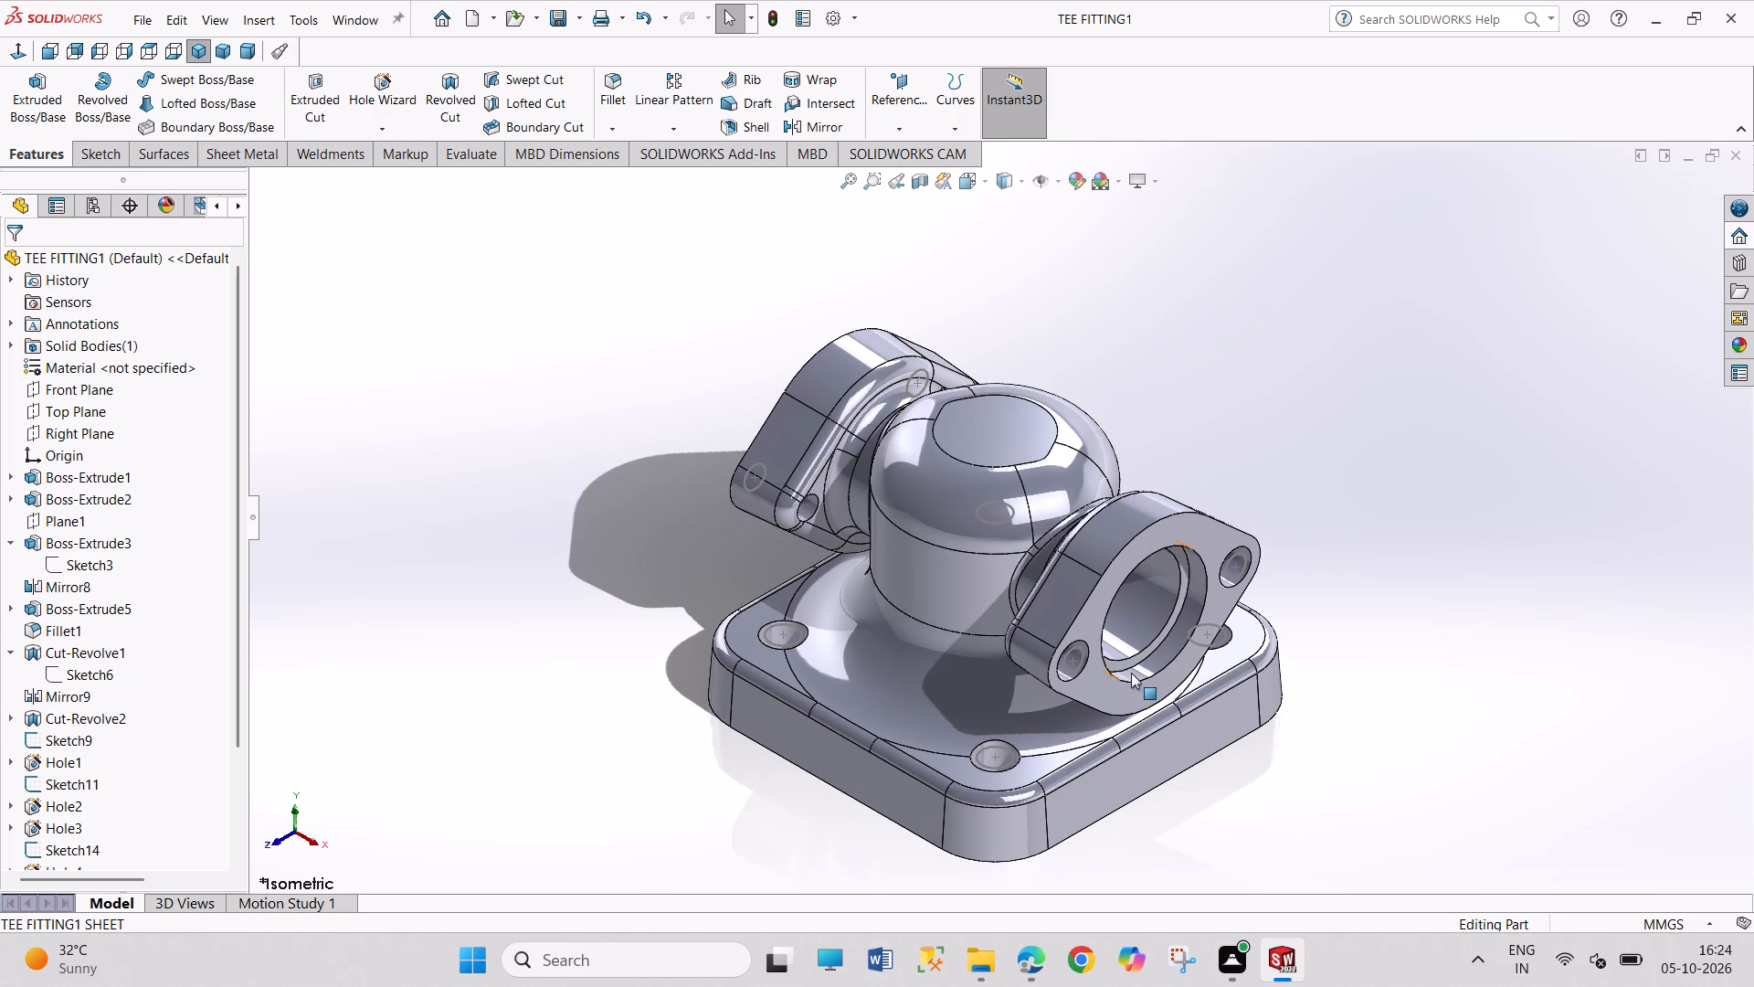
scroll(1098, 674, "down", 2)
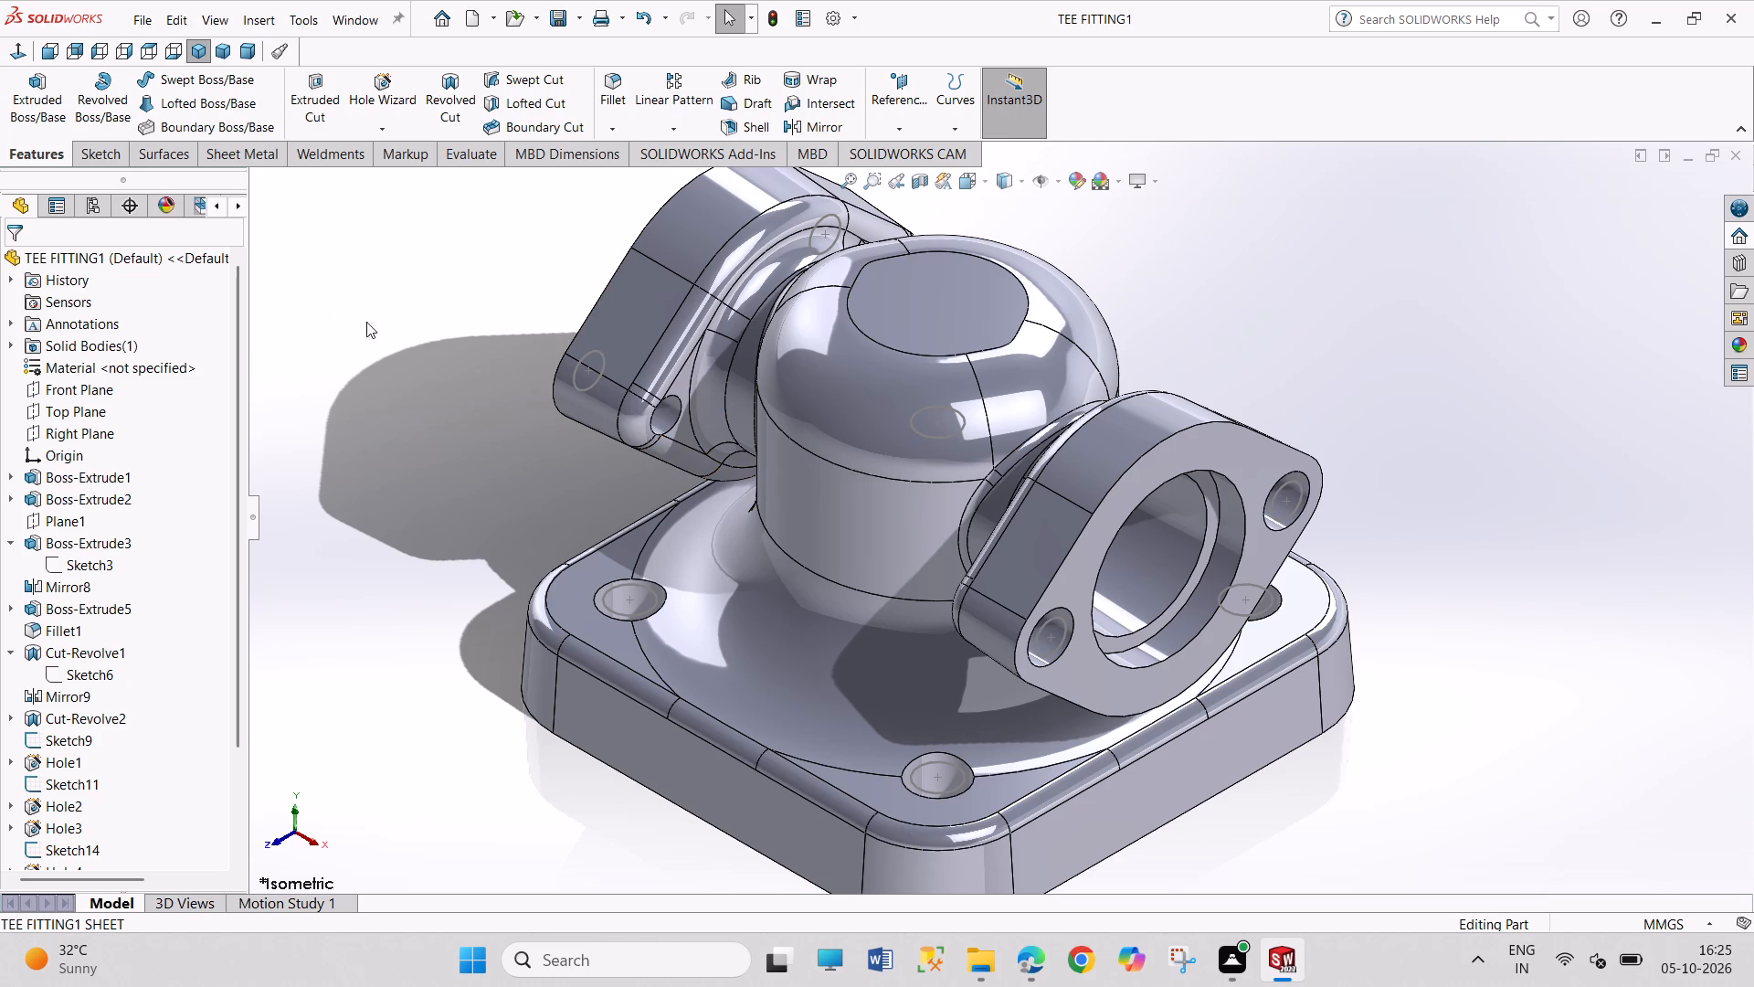
scroll(800, 386, "down", 3)
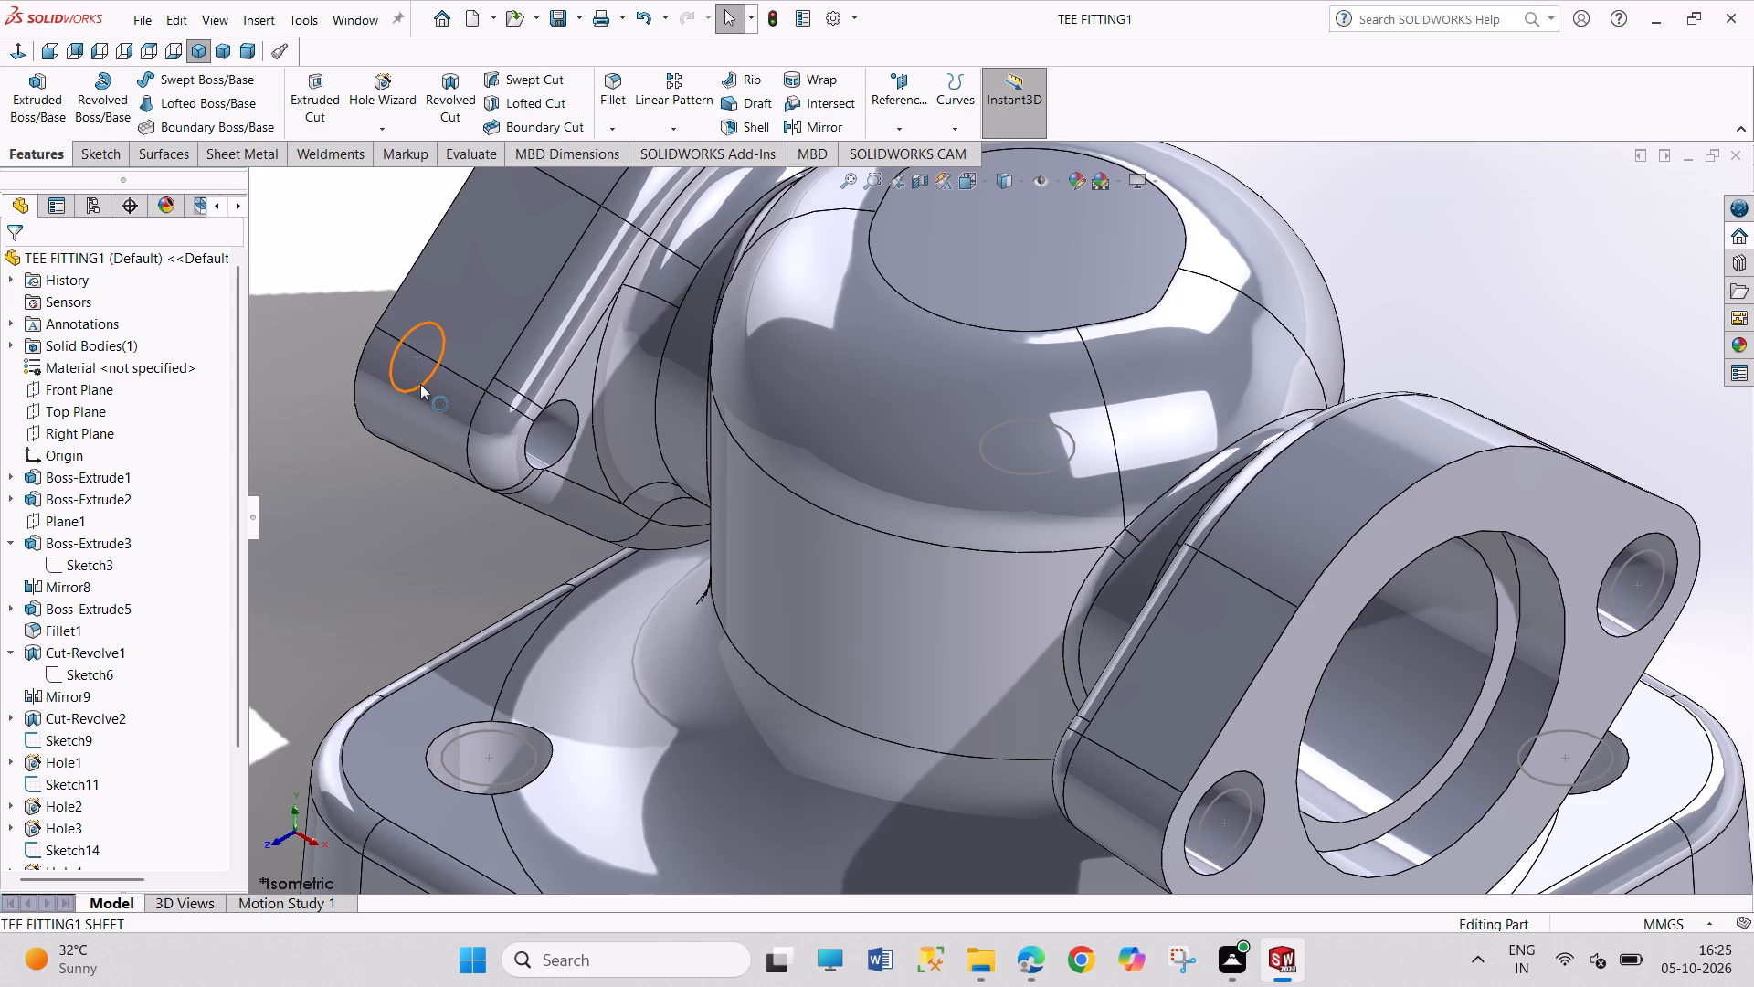
scroll(408, 483, "up", 4)
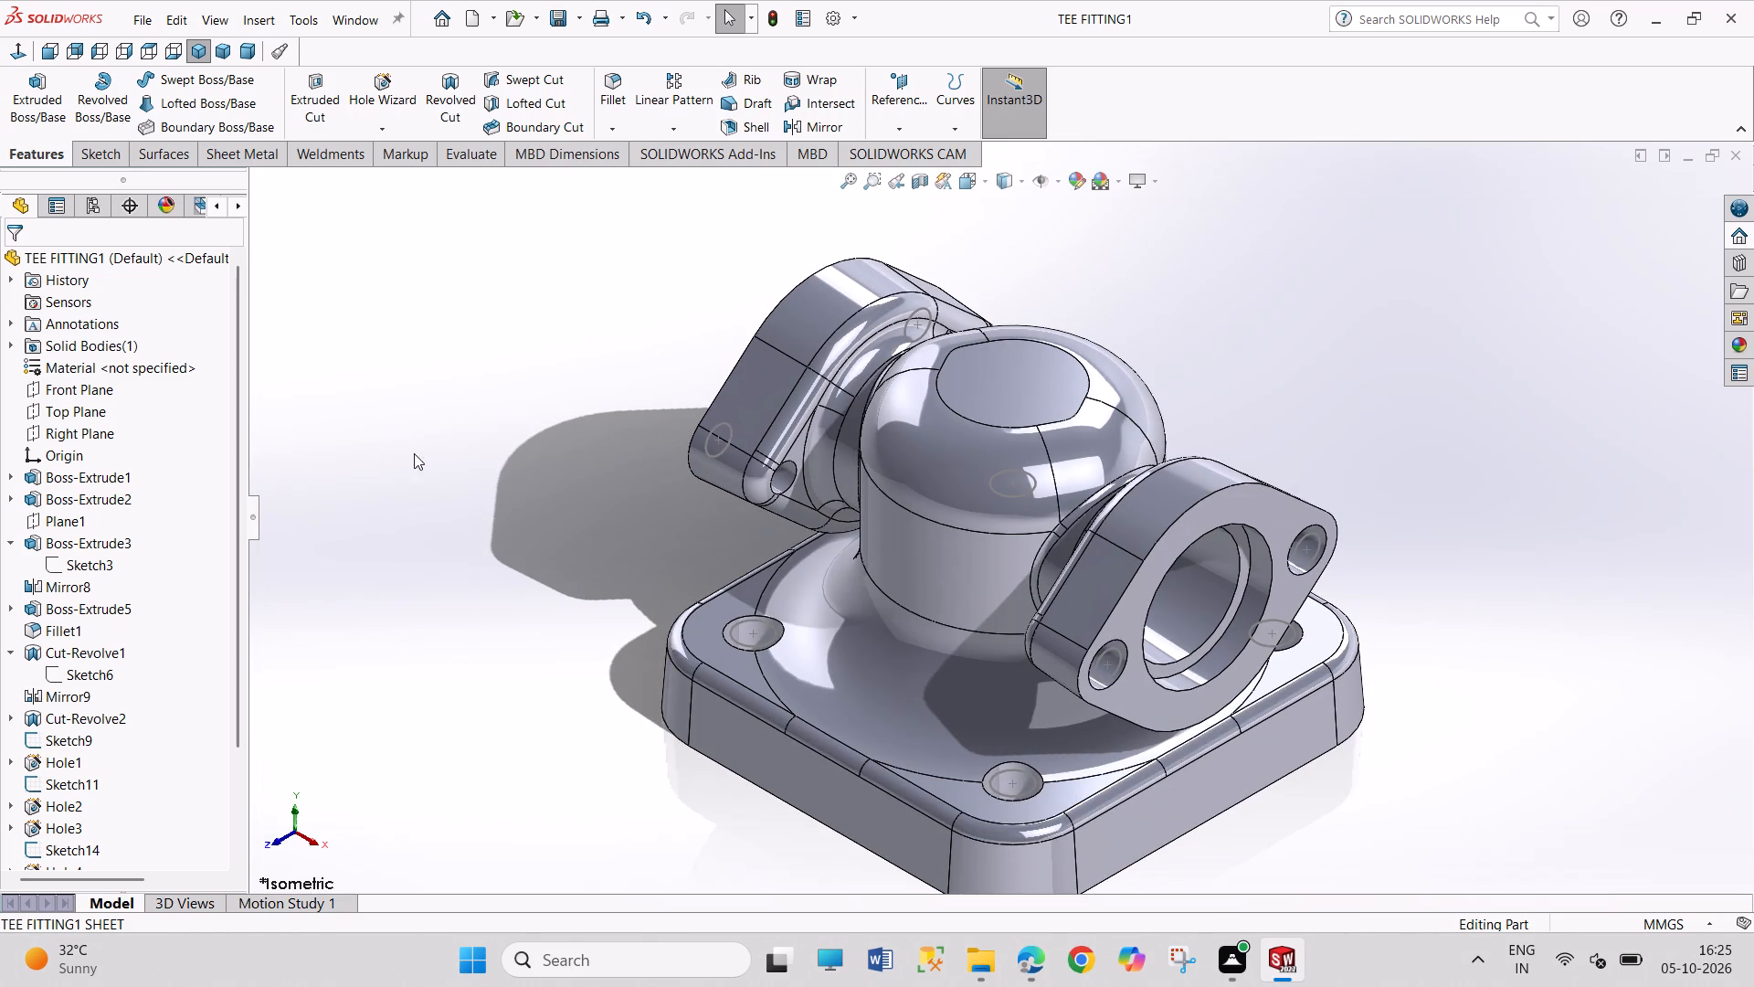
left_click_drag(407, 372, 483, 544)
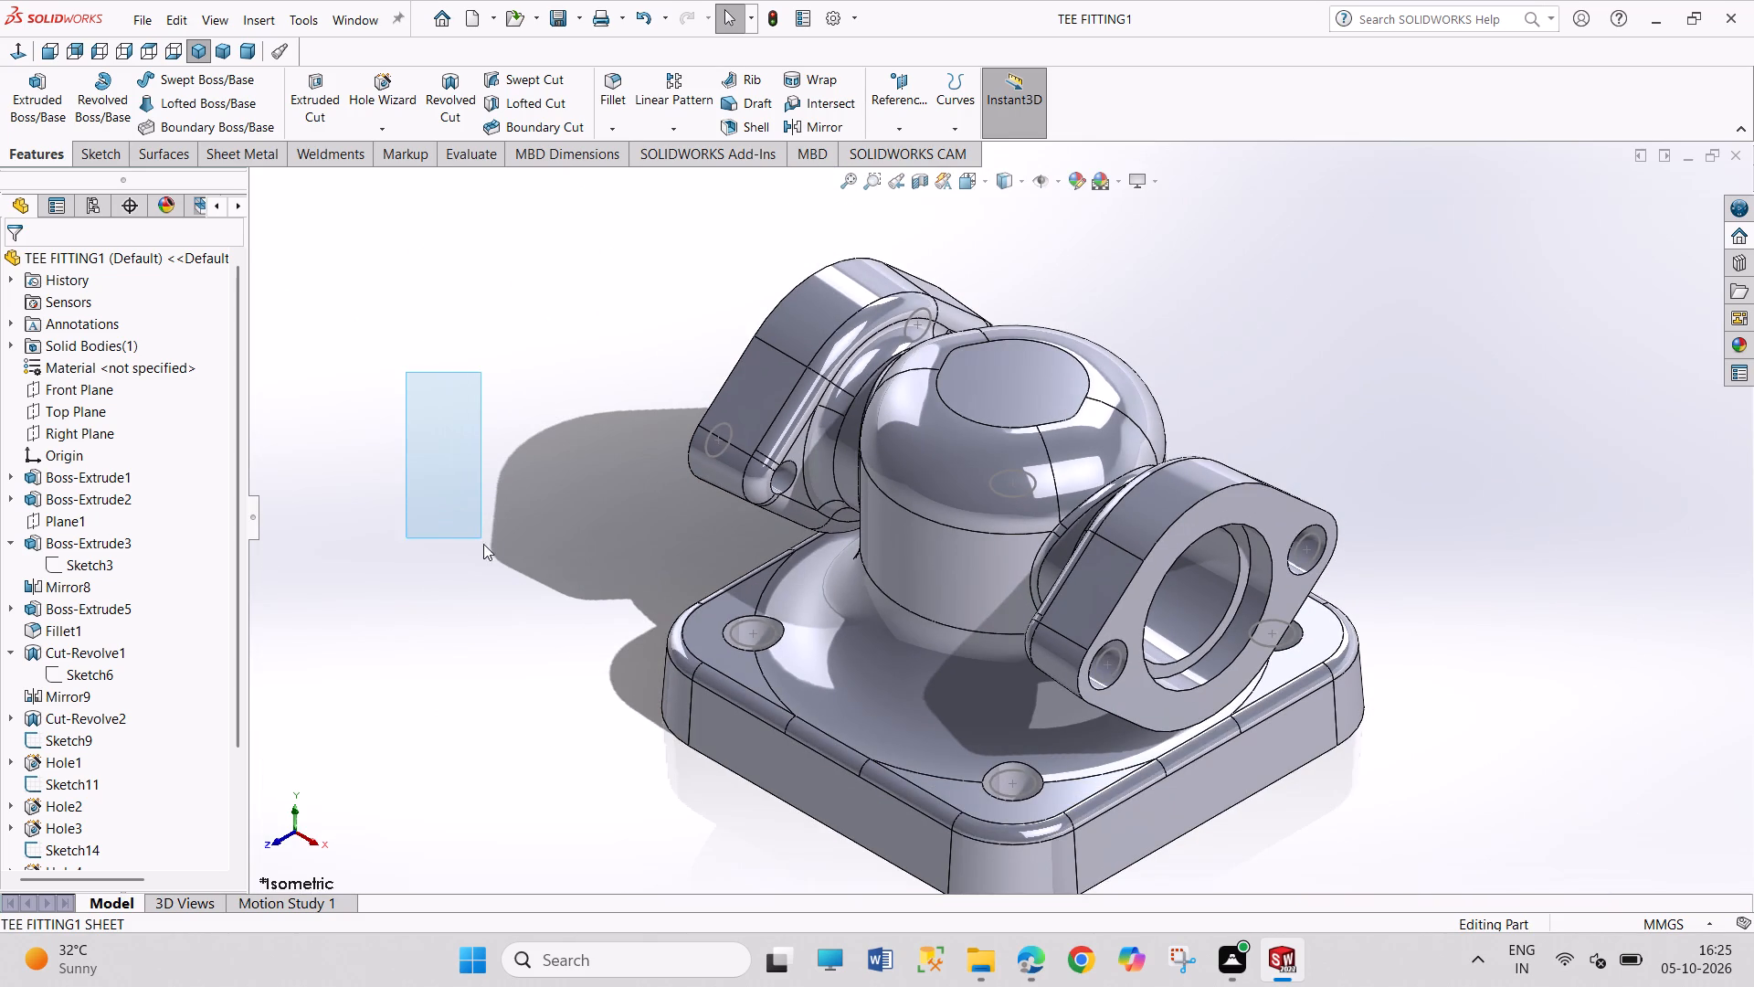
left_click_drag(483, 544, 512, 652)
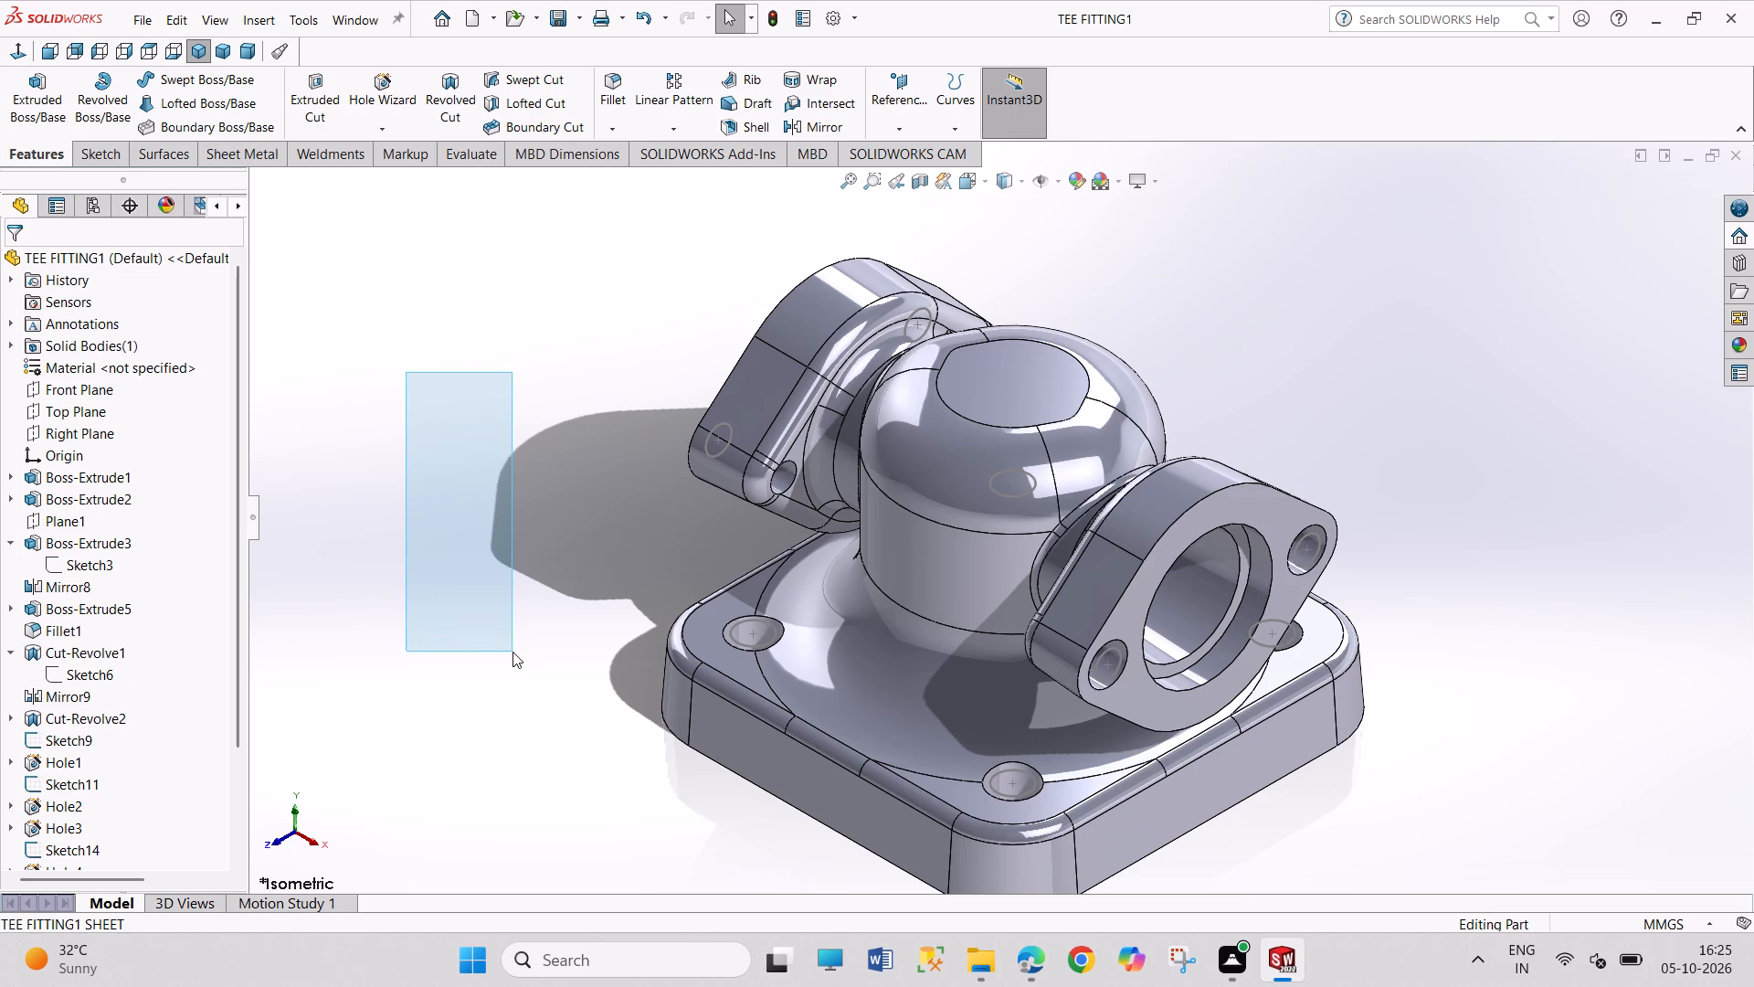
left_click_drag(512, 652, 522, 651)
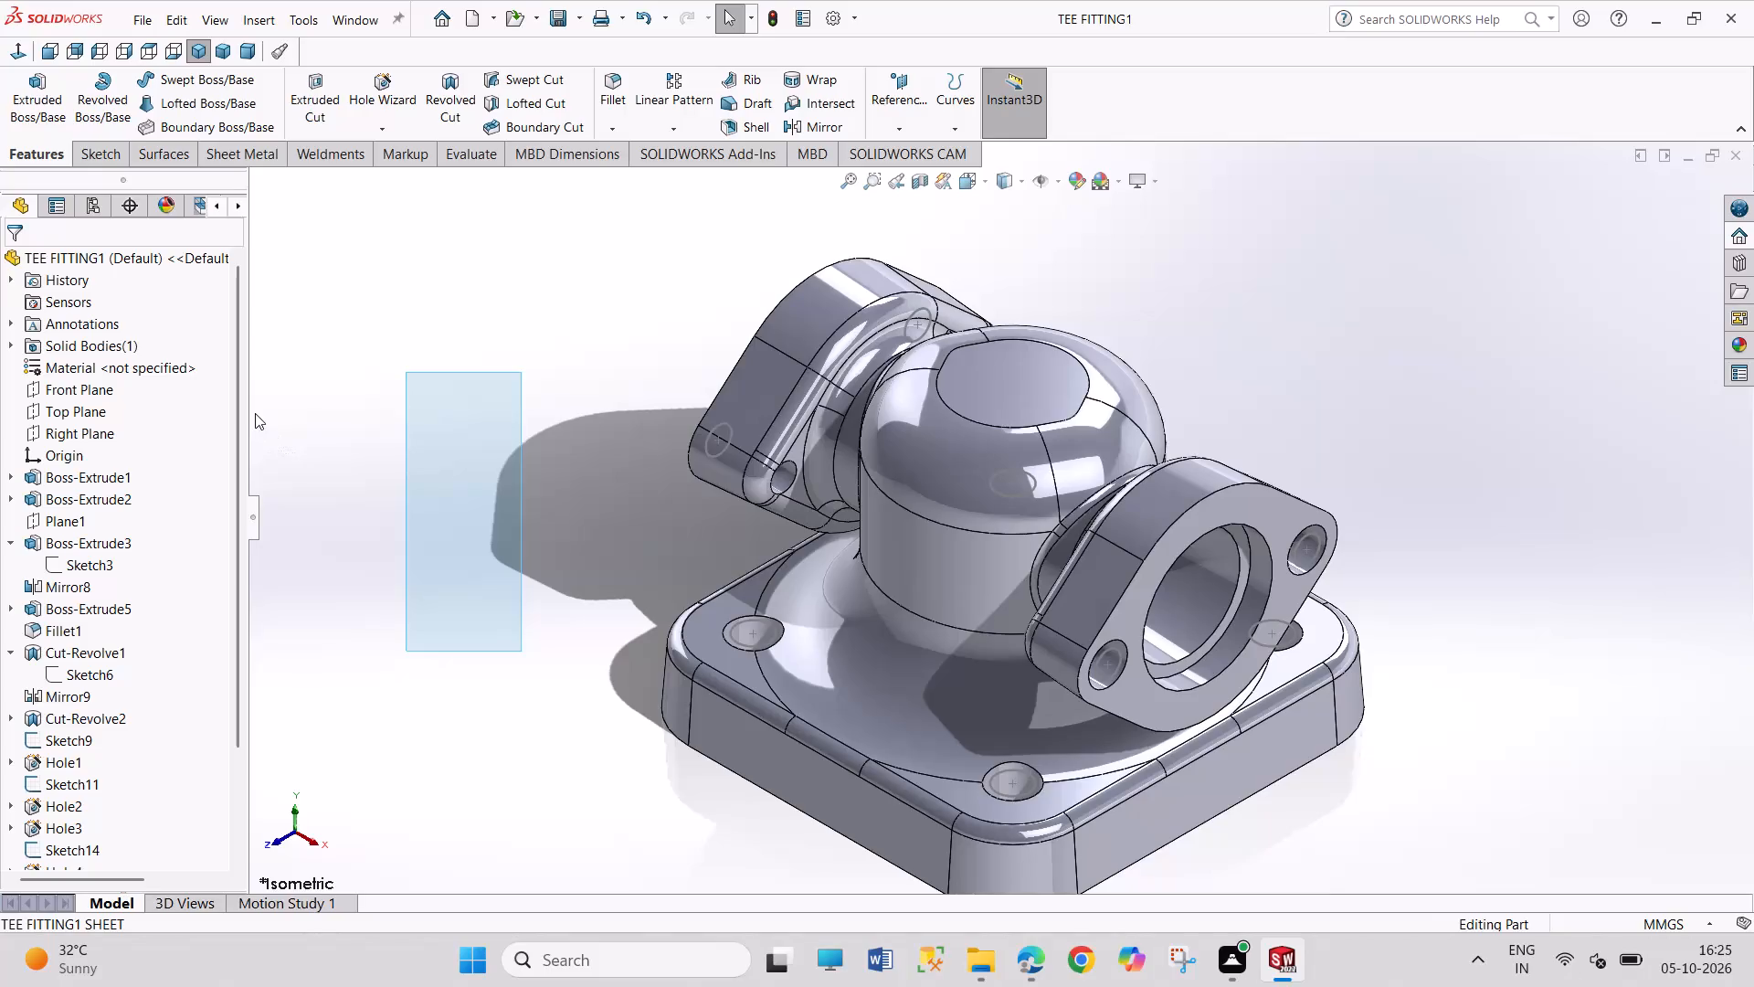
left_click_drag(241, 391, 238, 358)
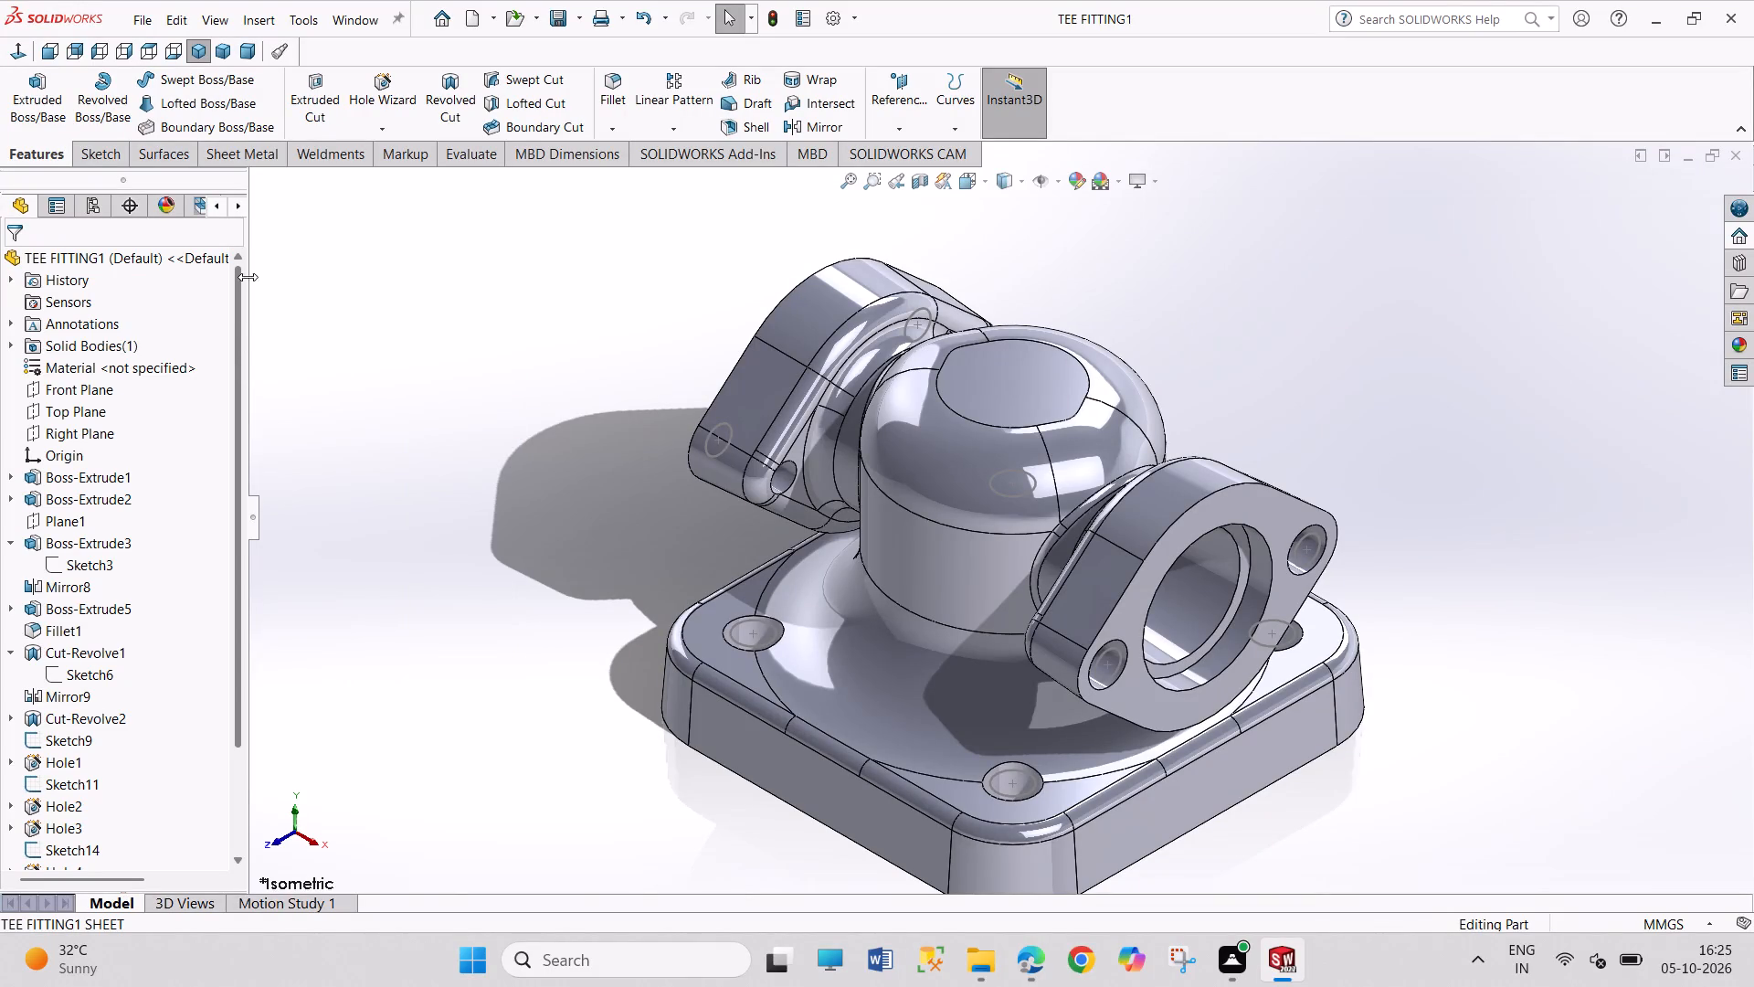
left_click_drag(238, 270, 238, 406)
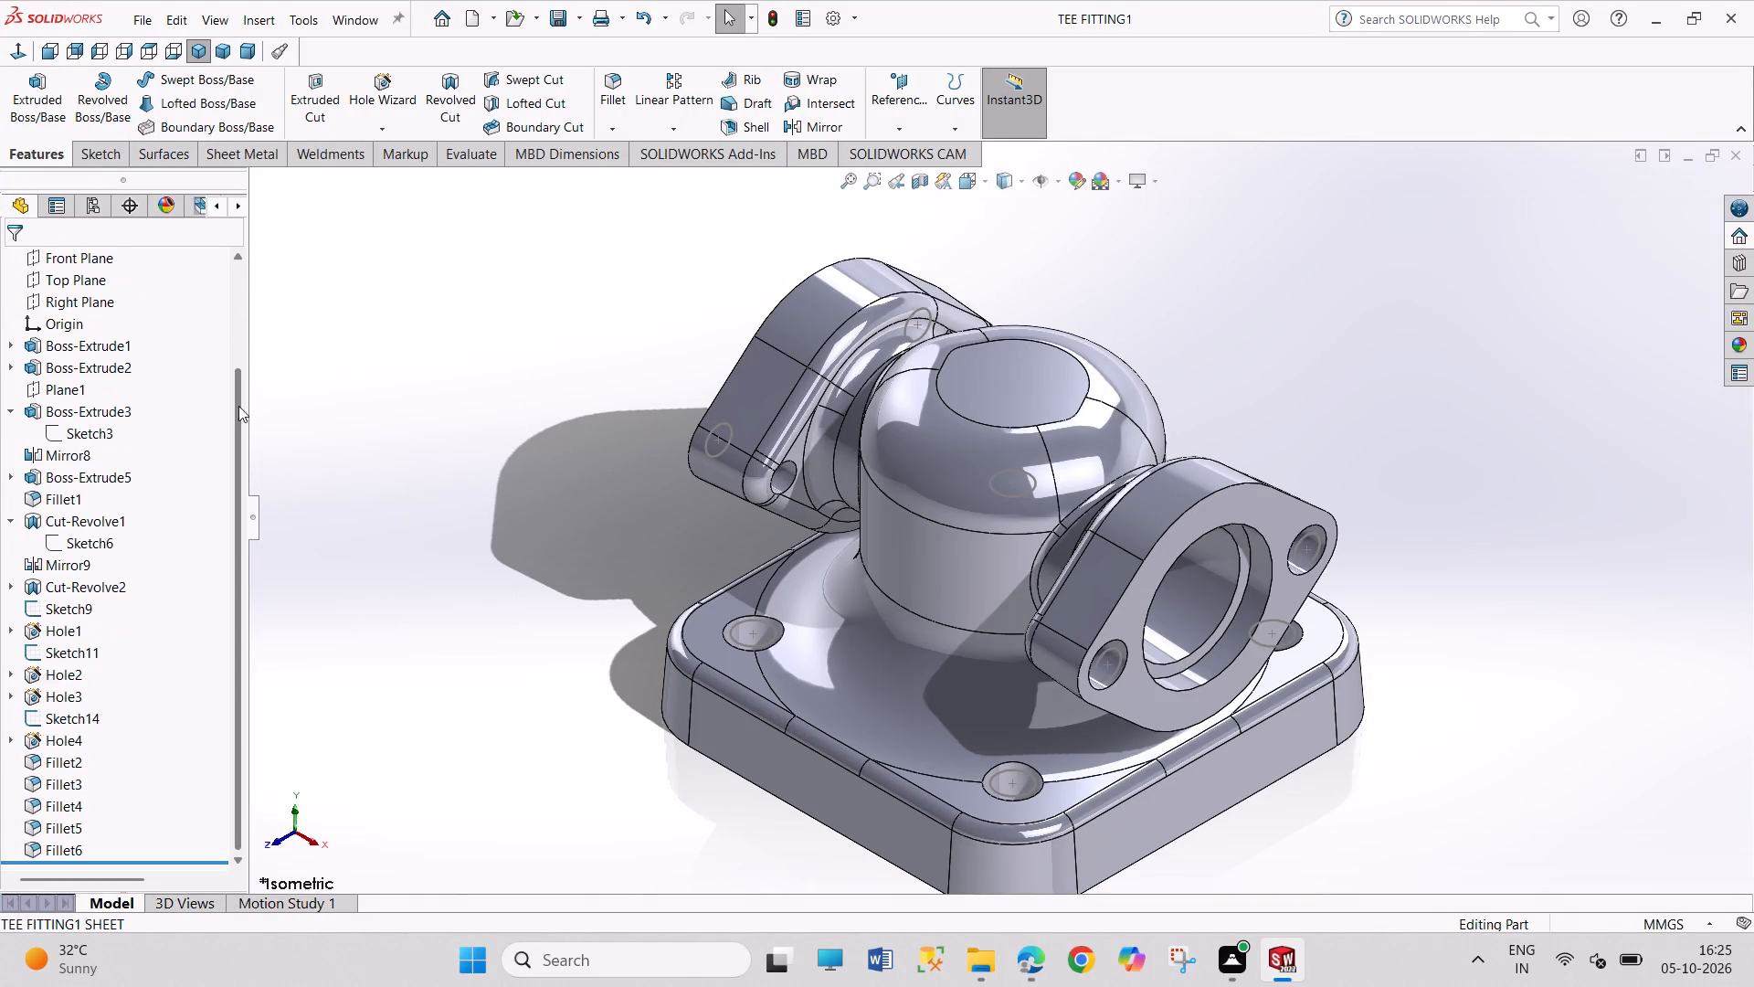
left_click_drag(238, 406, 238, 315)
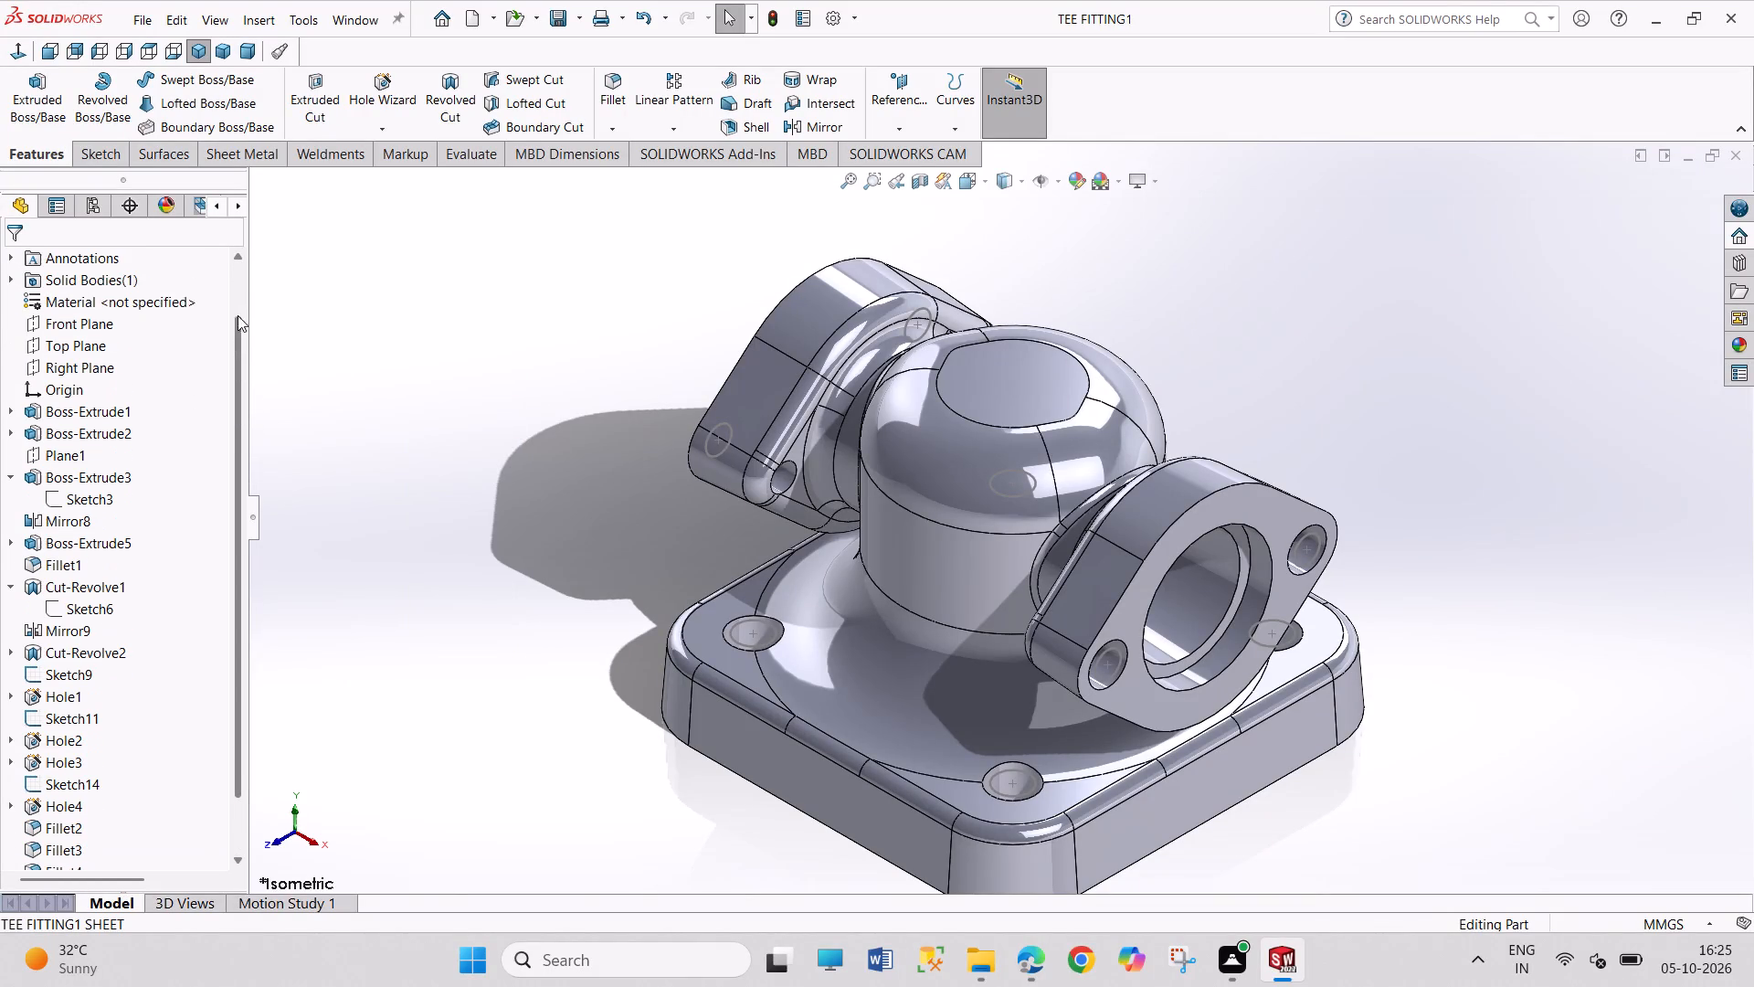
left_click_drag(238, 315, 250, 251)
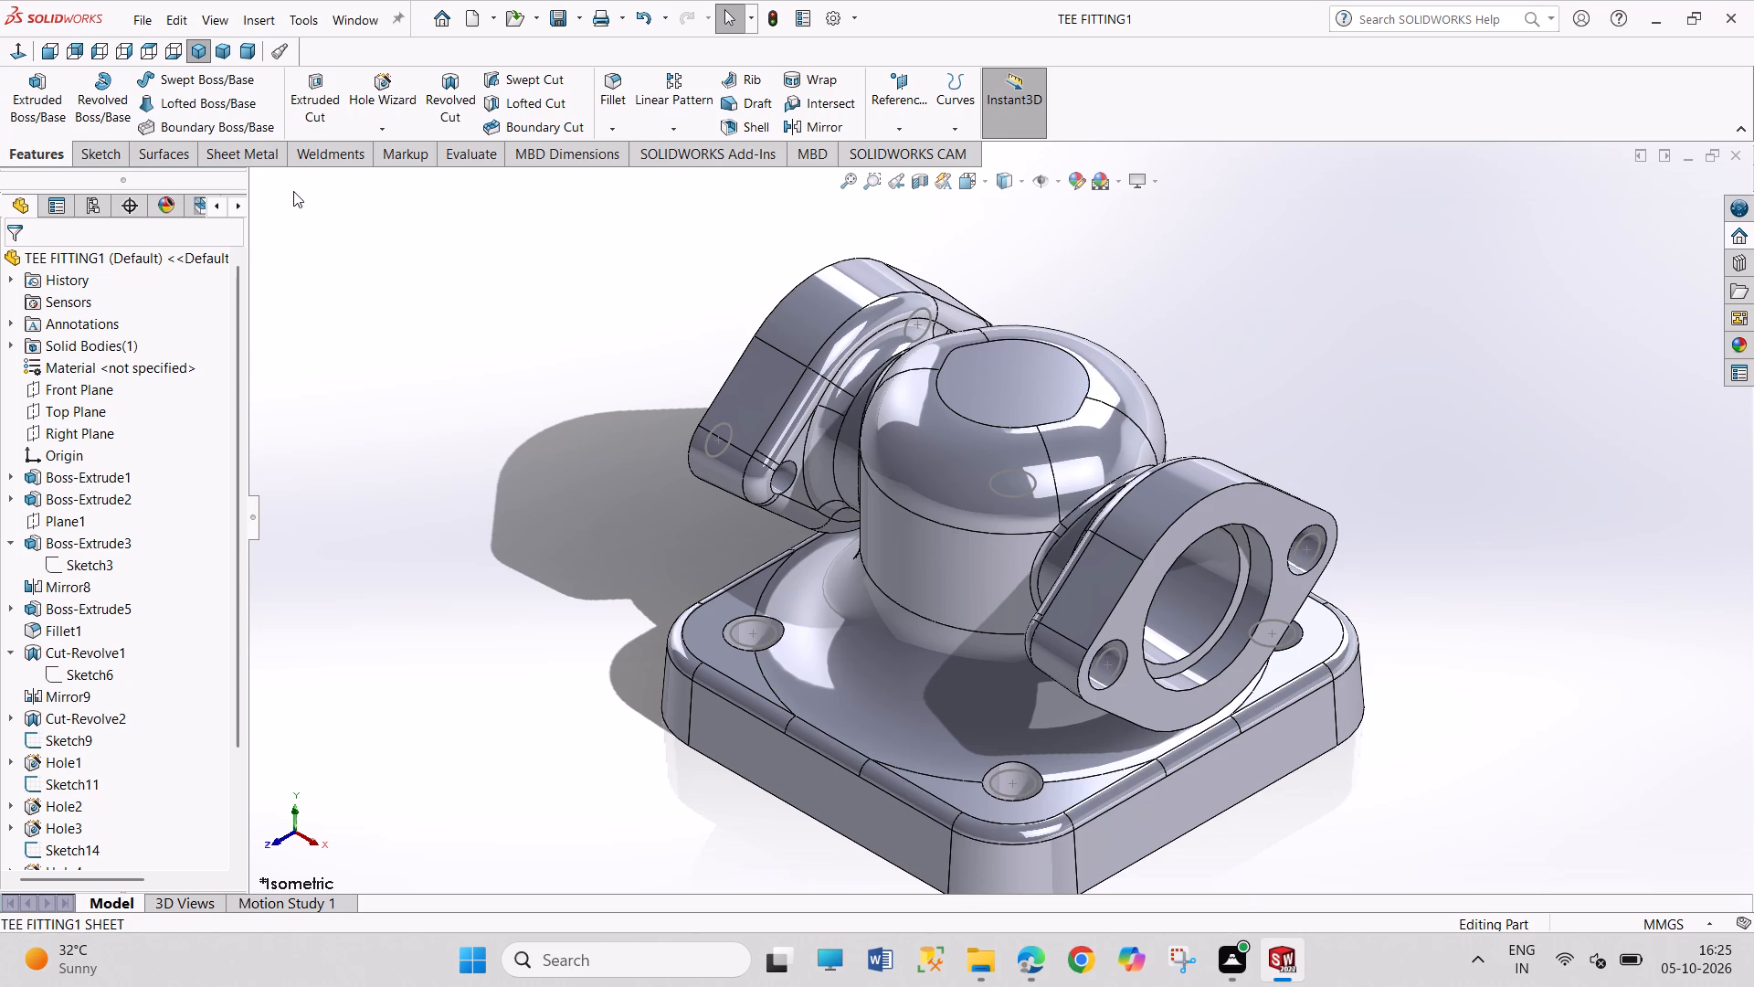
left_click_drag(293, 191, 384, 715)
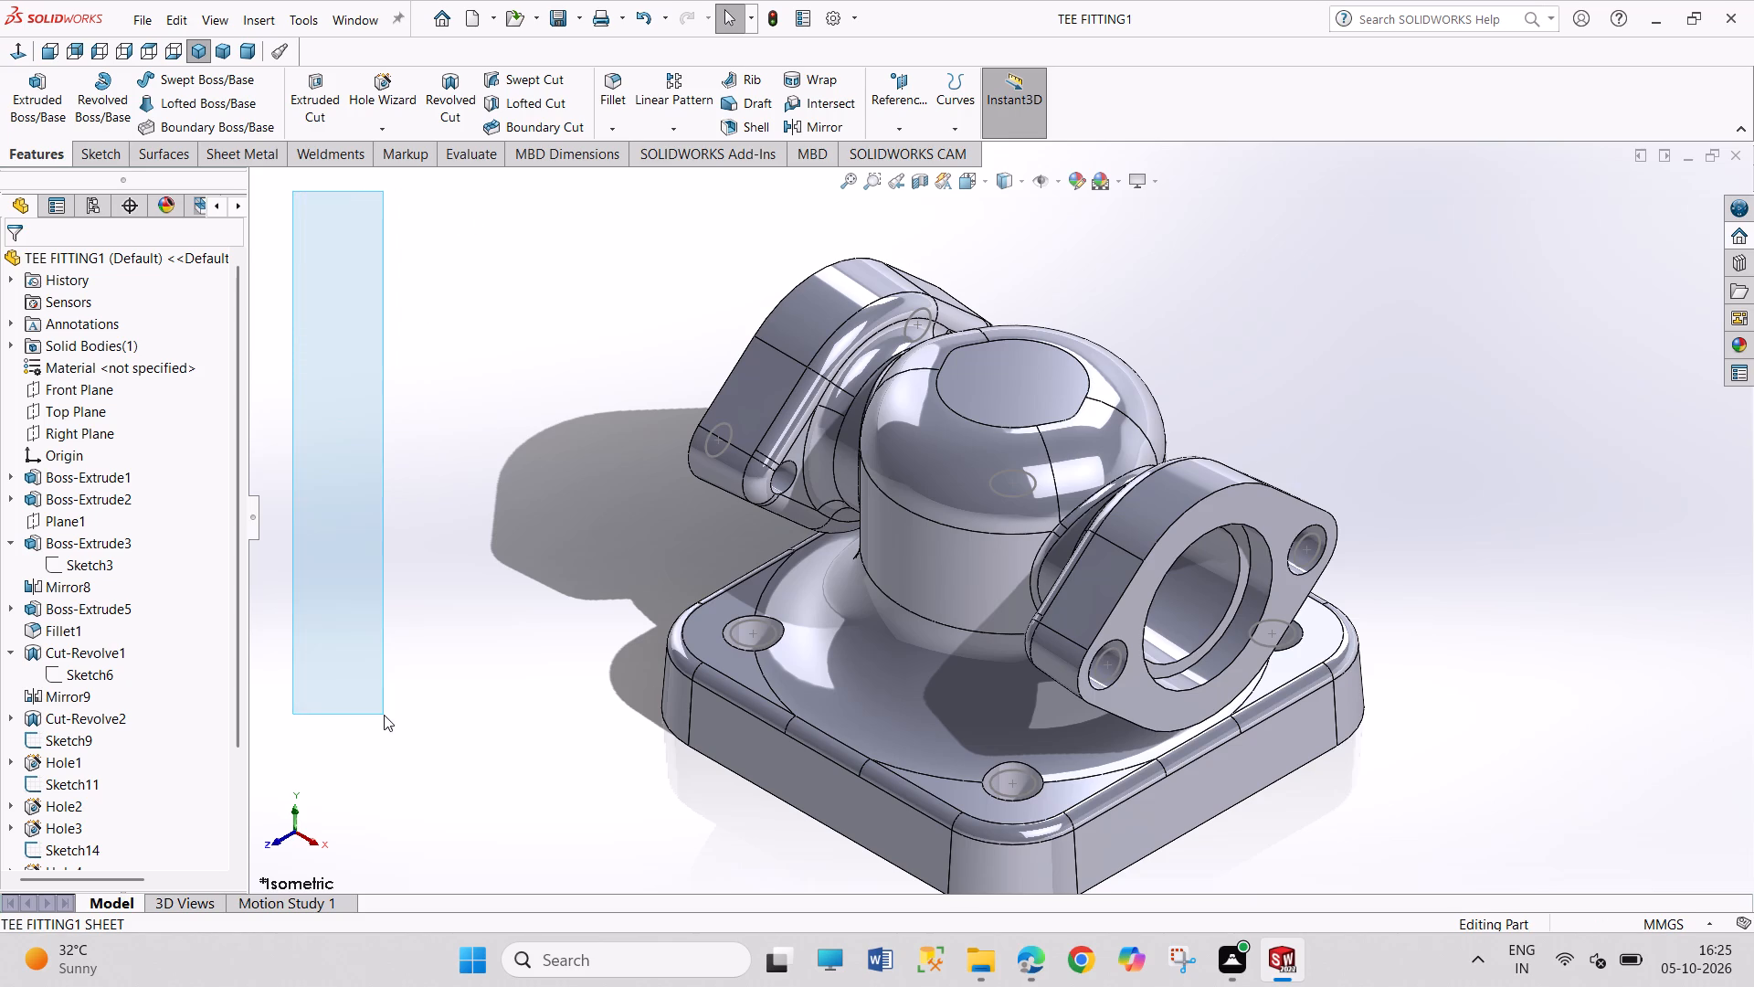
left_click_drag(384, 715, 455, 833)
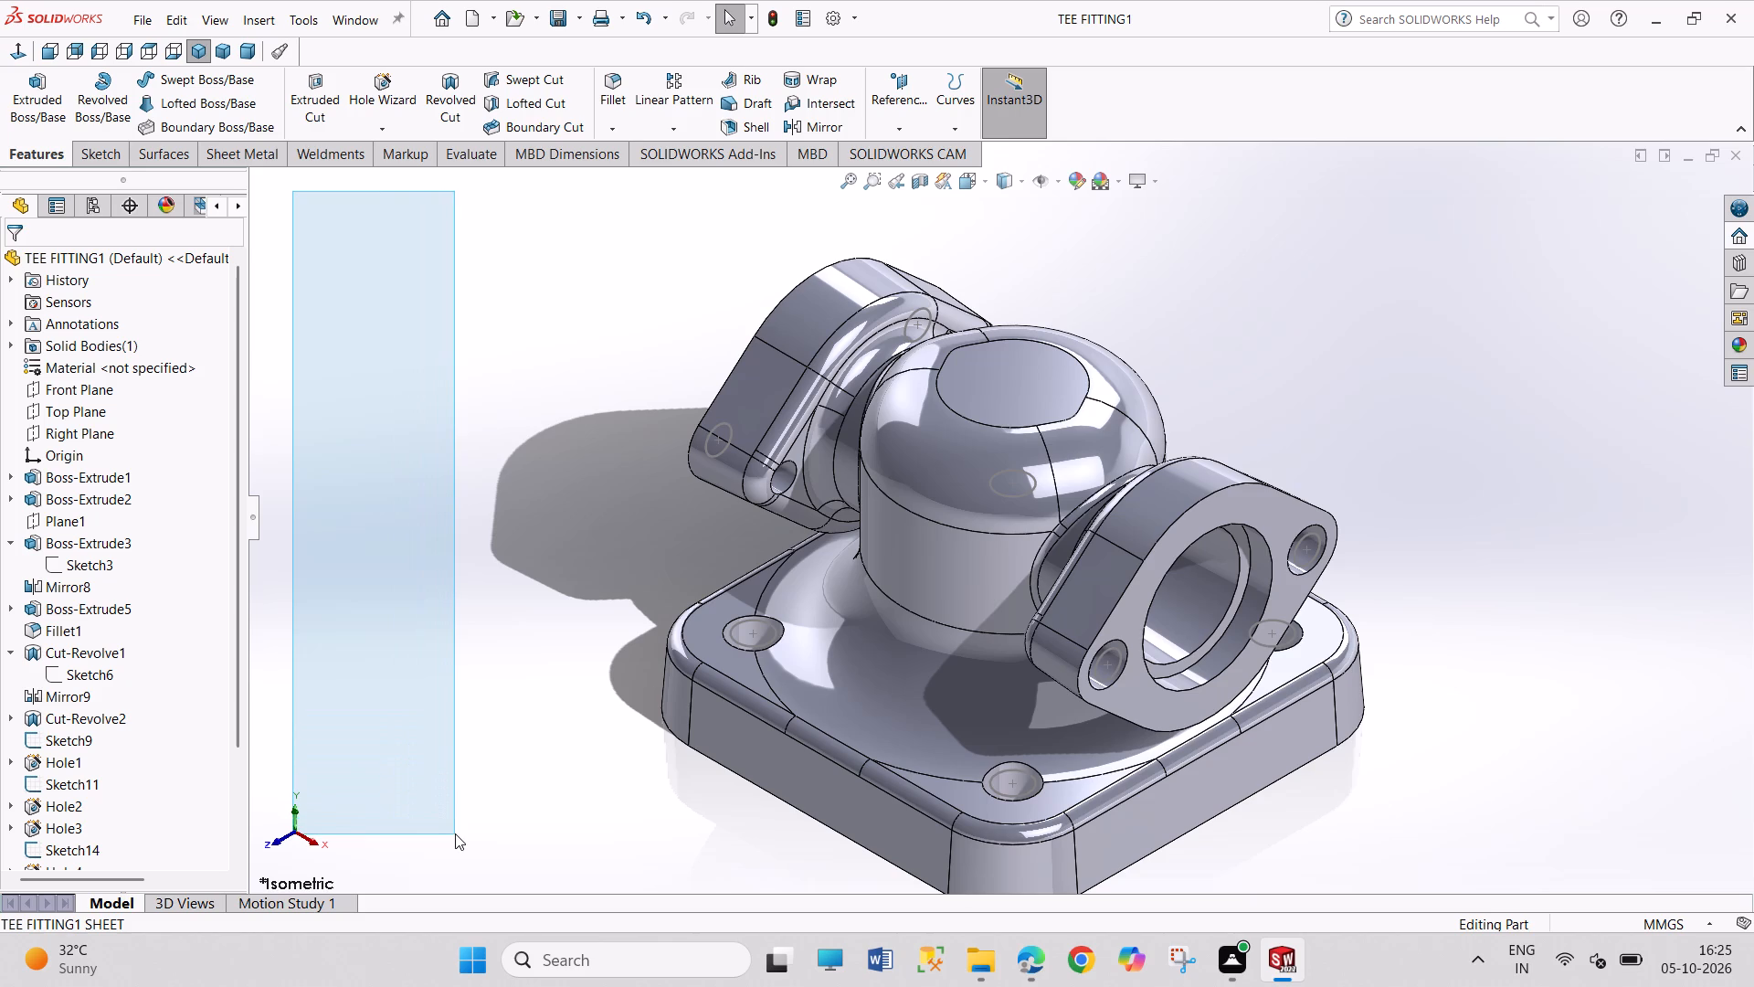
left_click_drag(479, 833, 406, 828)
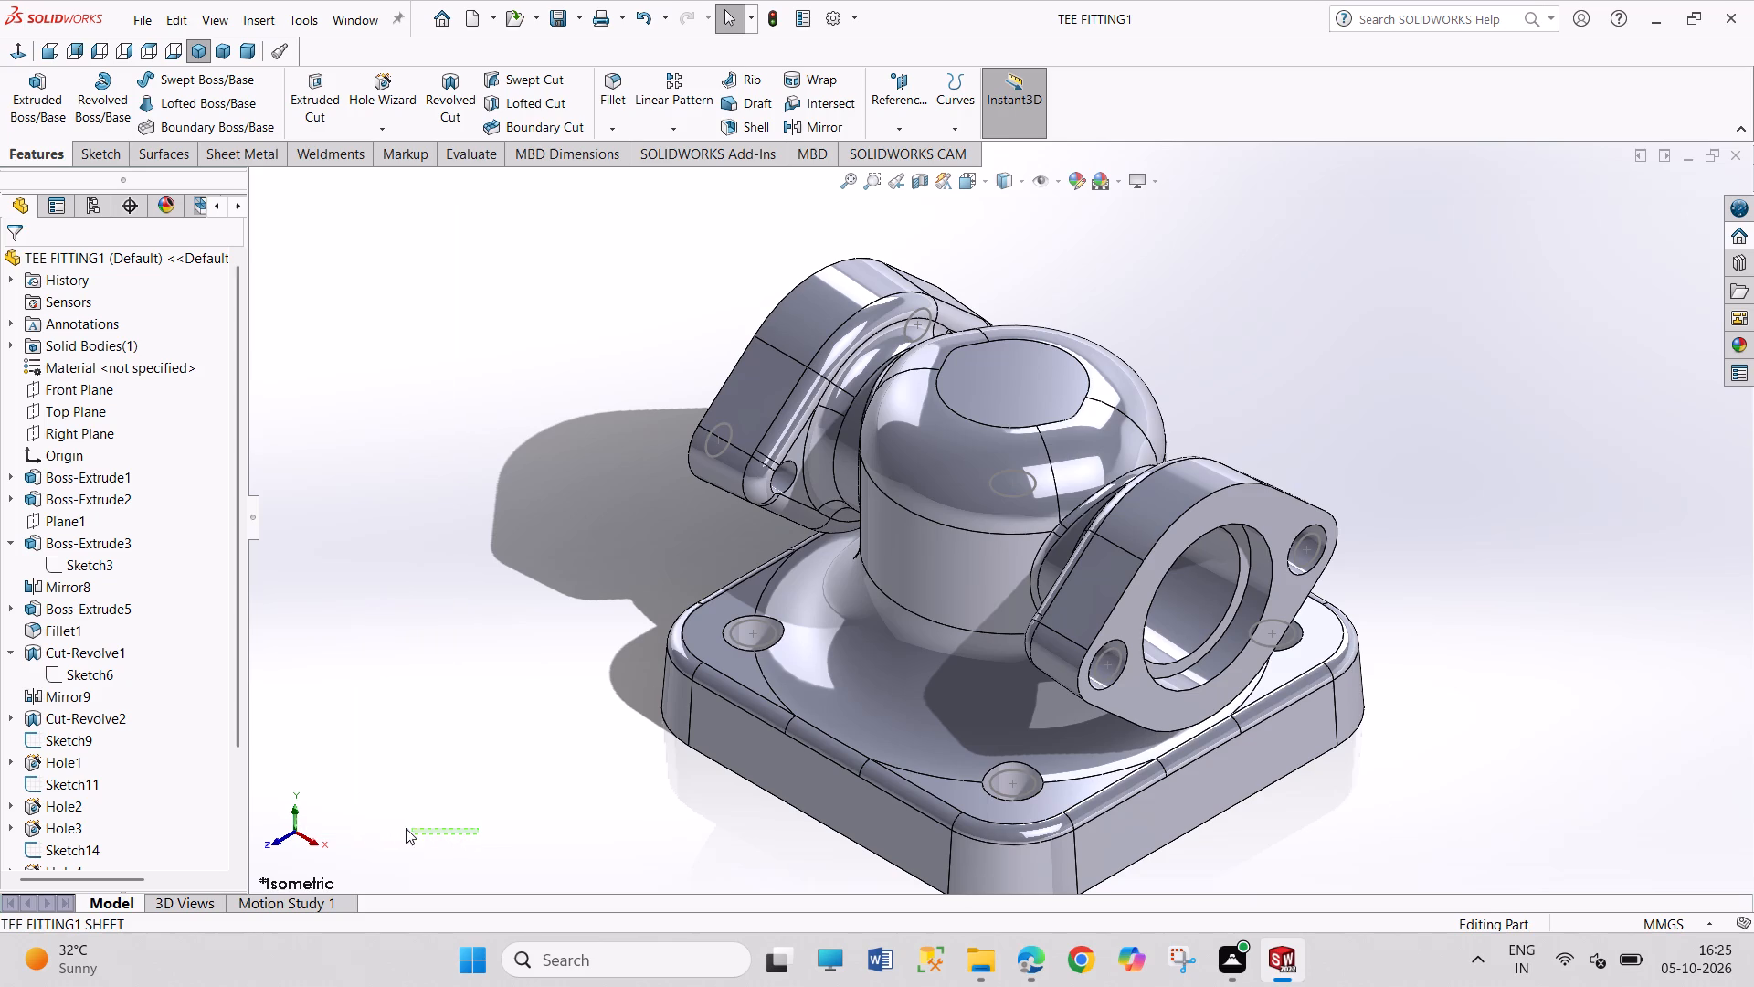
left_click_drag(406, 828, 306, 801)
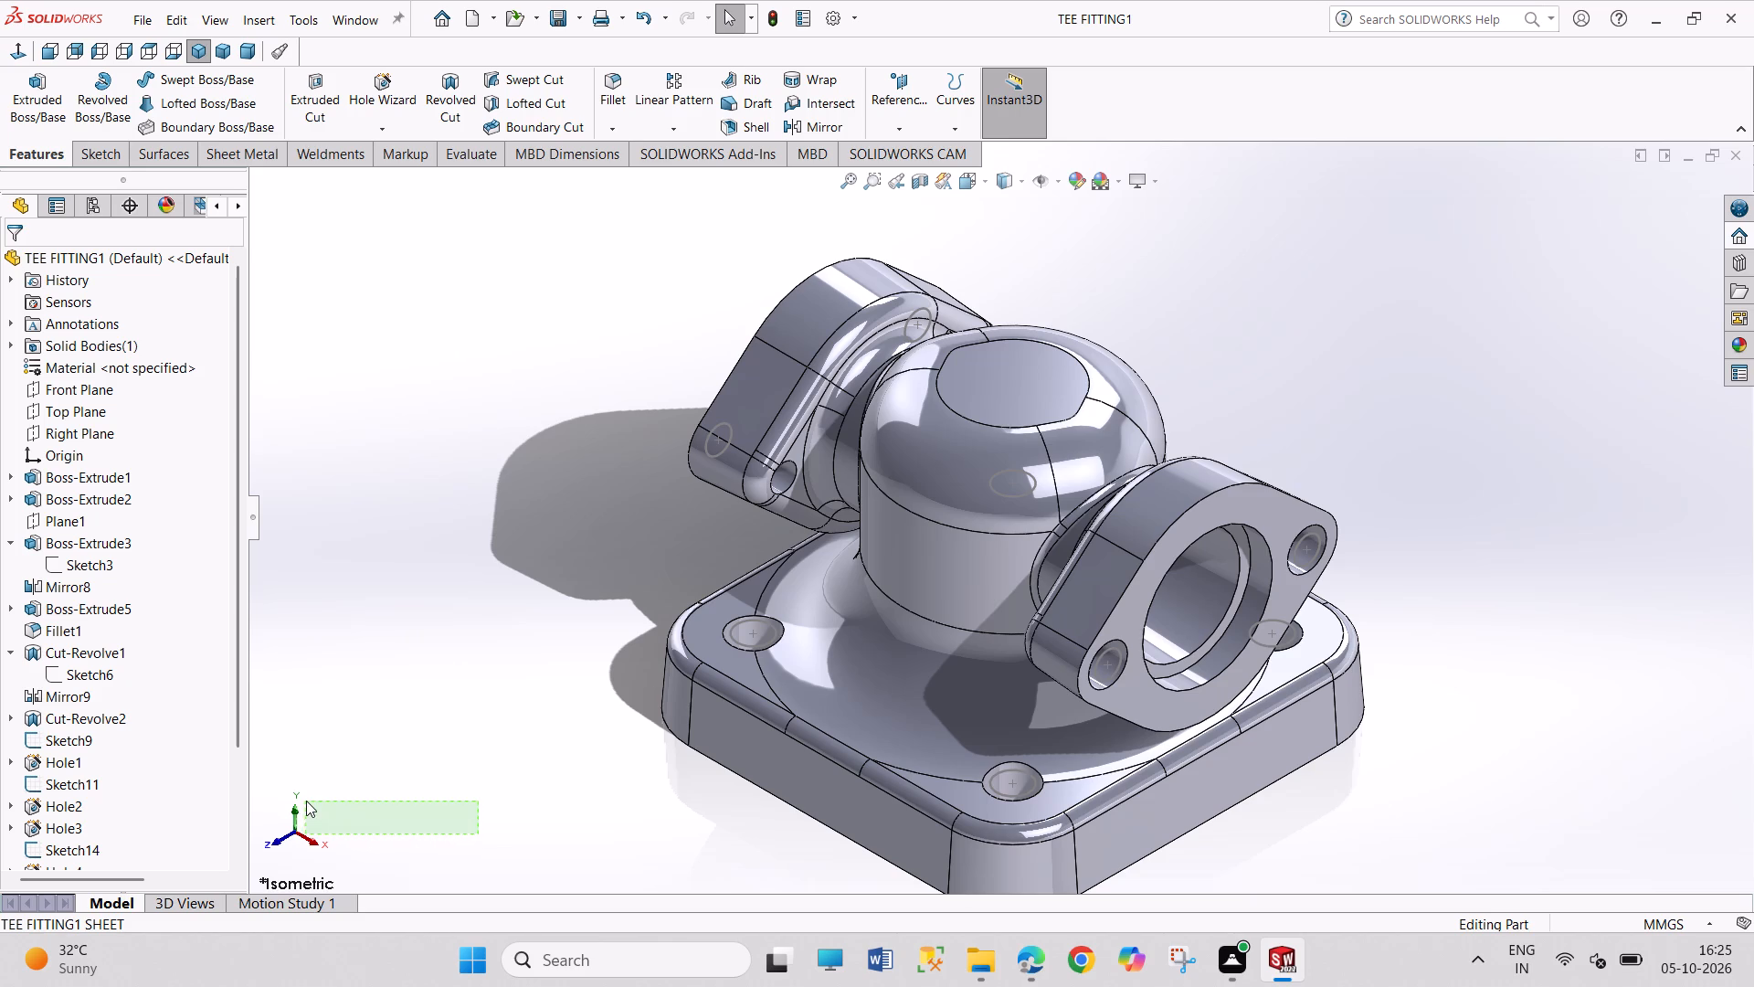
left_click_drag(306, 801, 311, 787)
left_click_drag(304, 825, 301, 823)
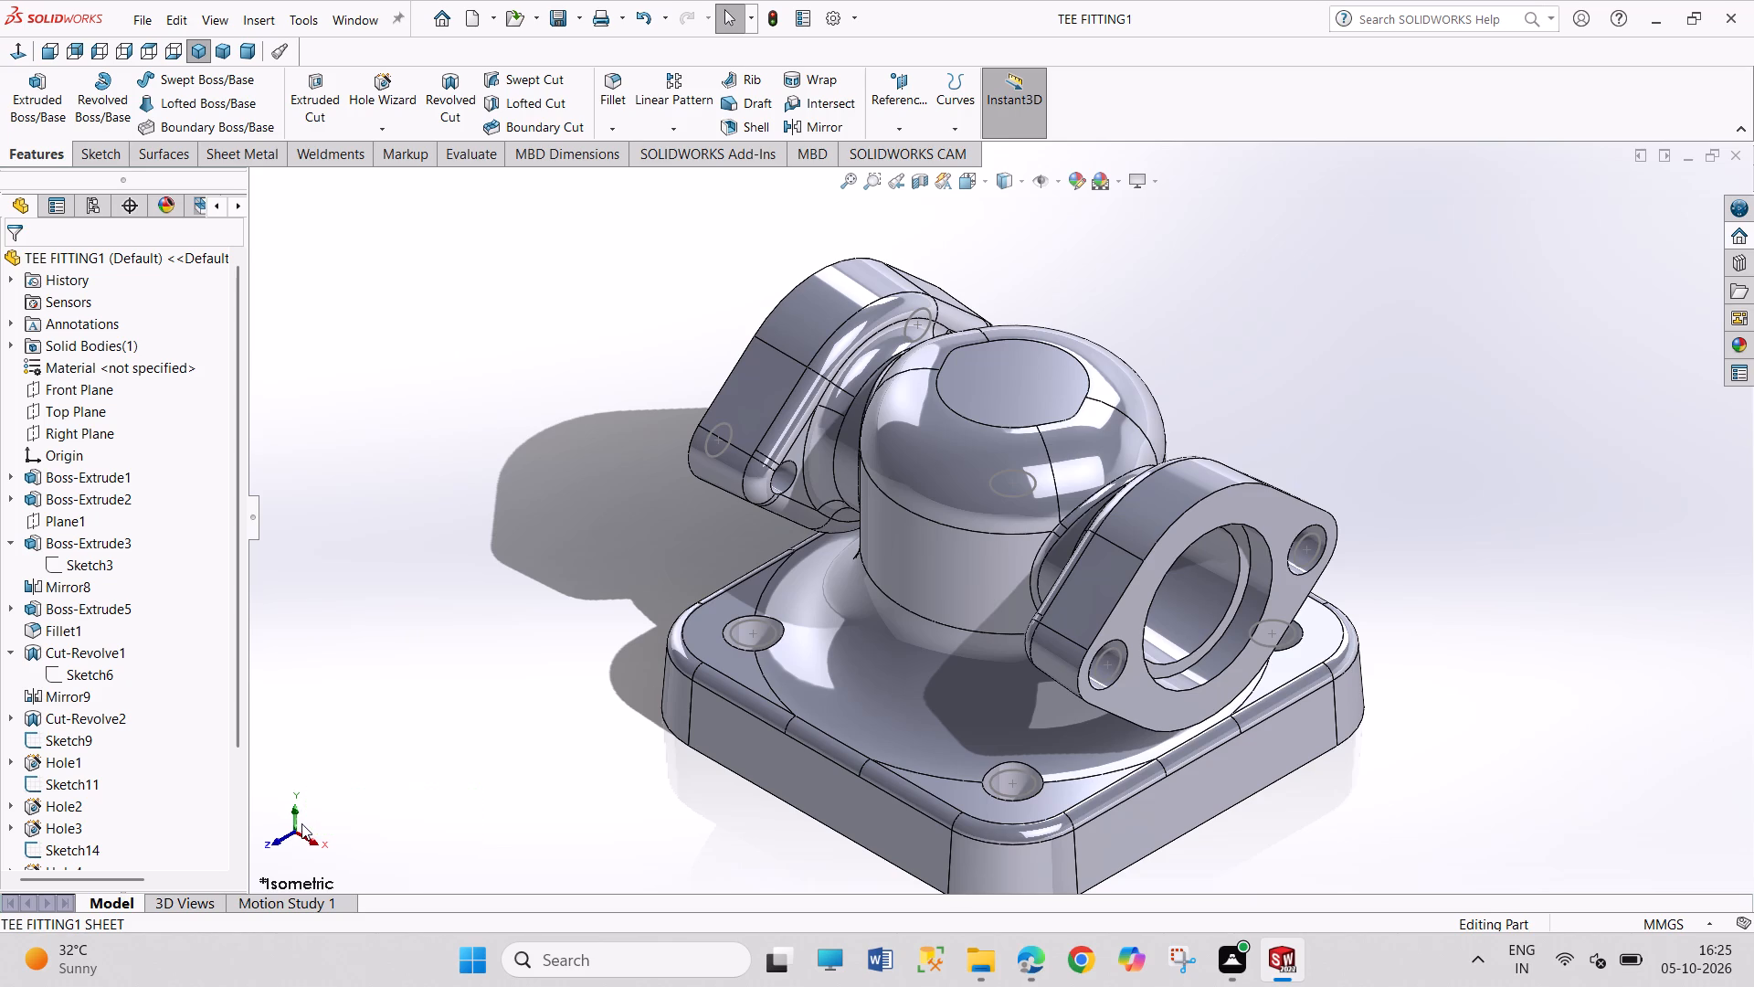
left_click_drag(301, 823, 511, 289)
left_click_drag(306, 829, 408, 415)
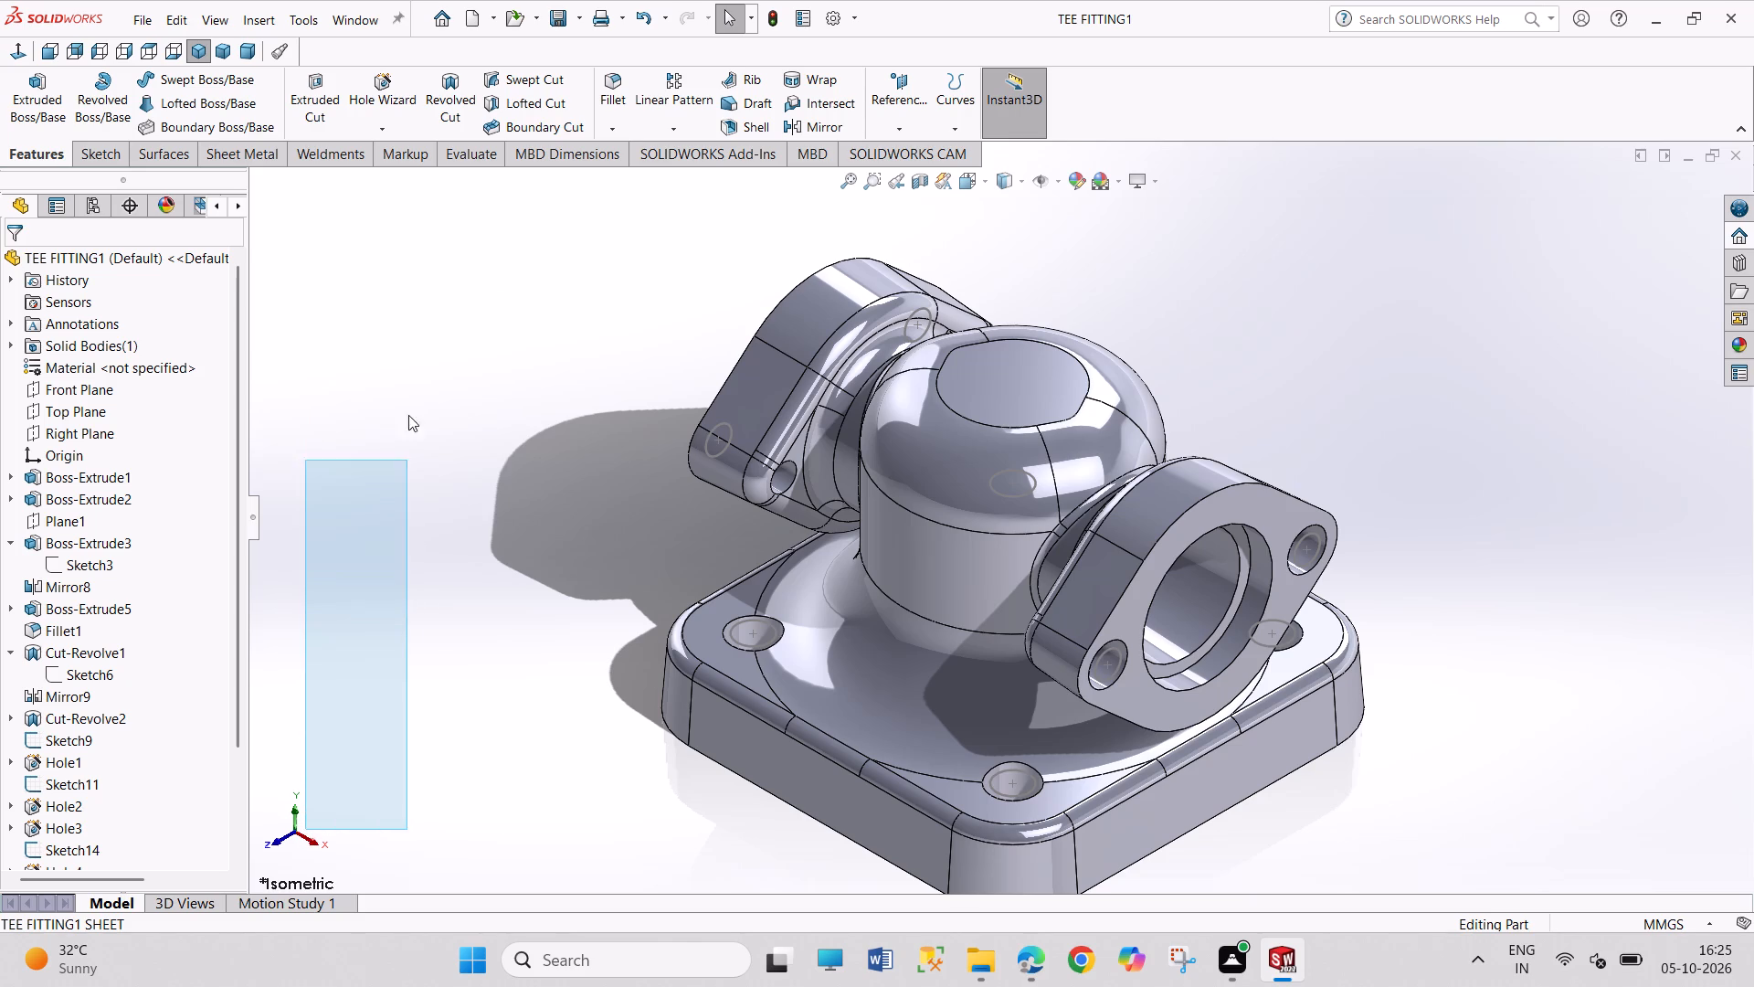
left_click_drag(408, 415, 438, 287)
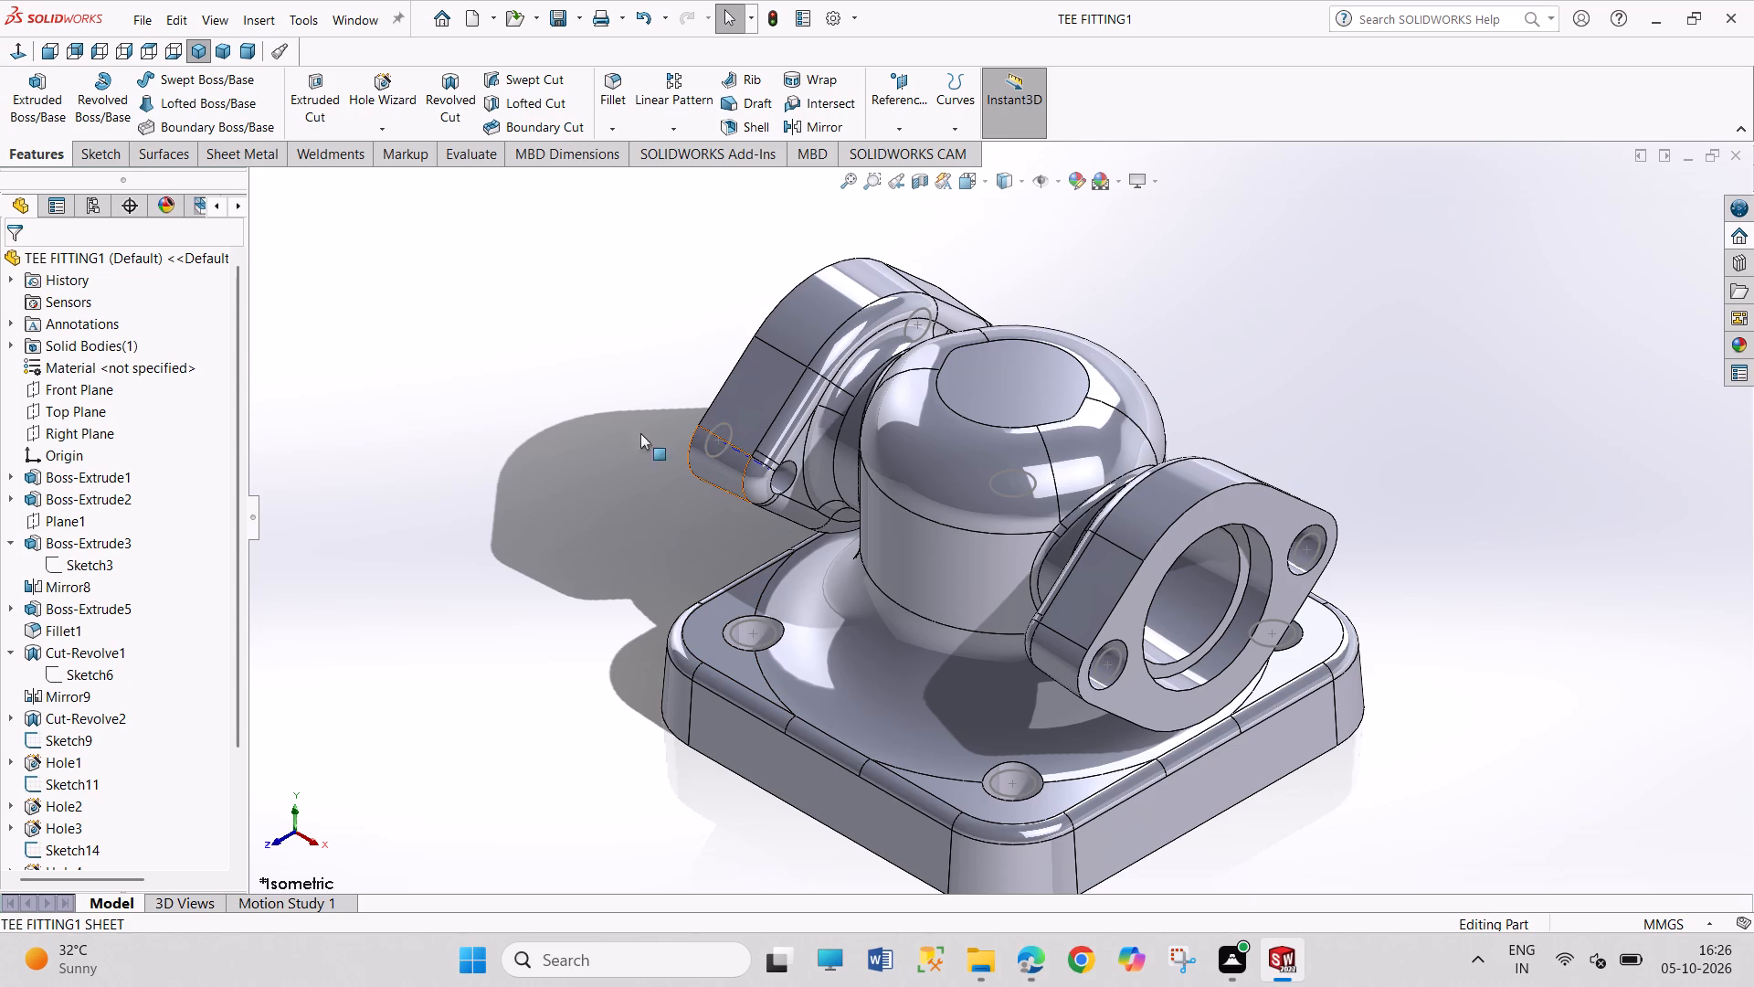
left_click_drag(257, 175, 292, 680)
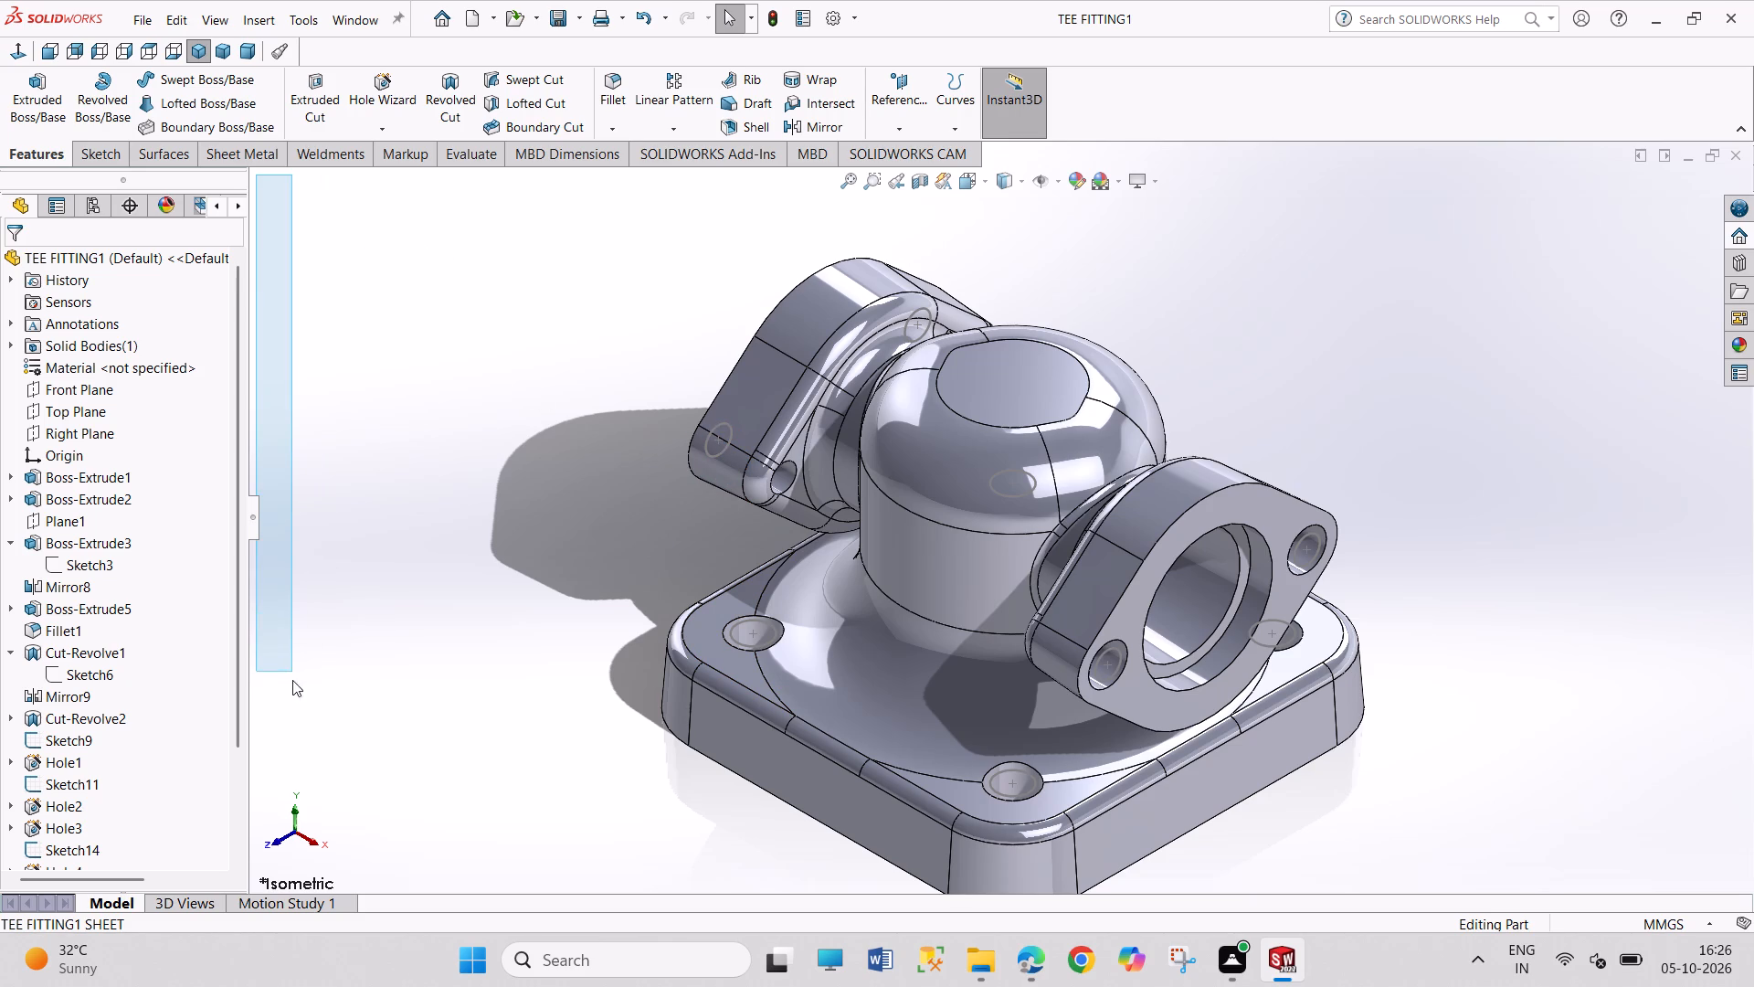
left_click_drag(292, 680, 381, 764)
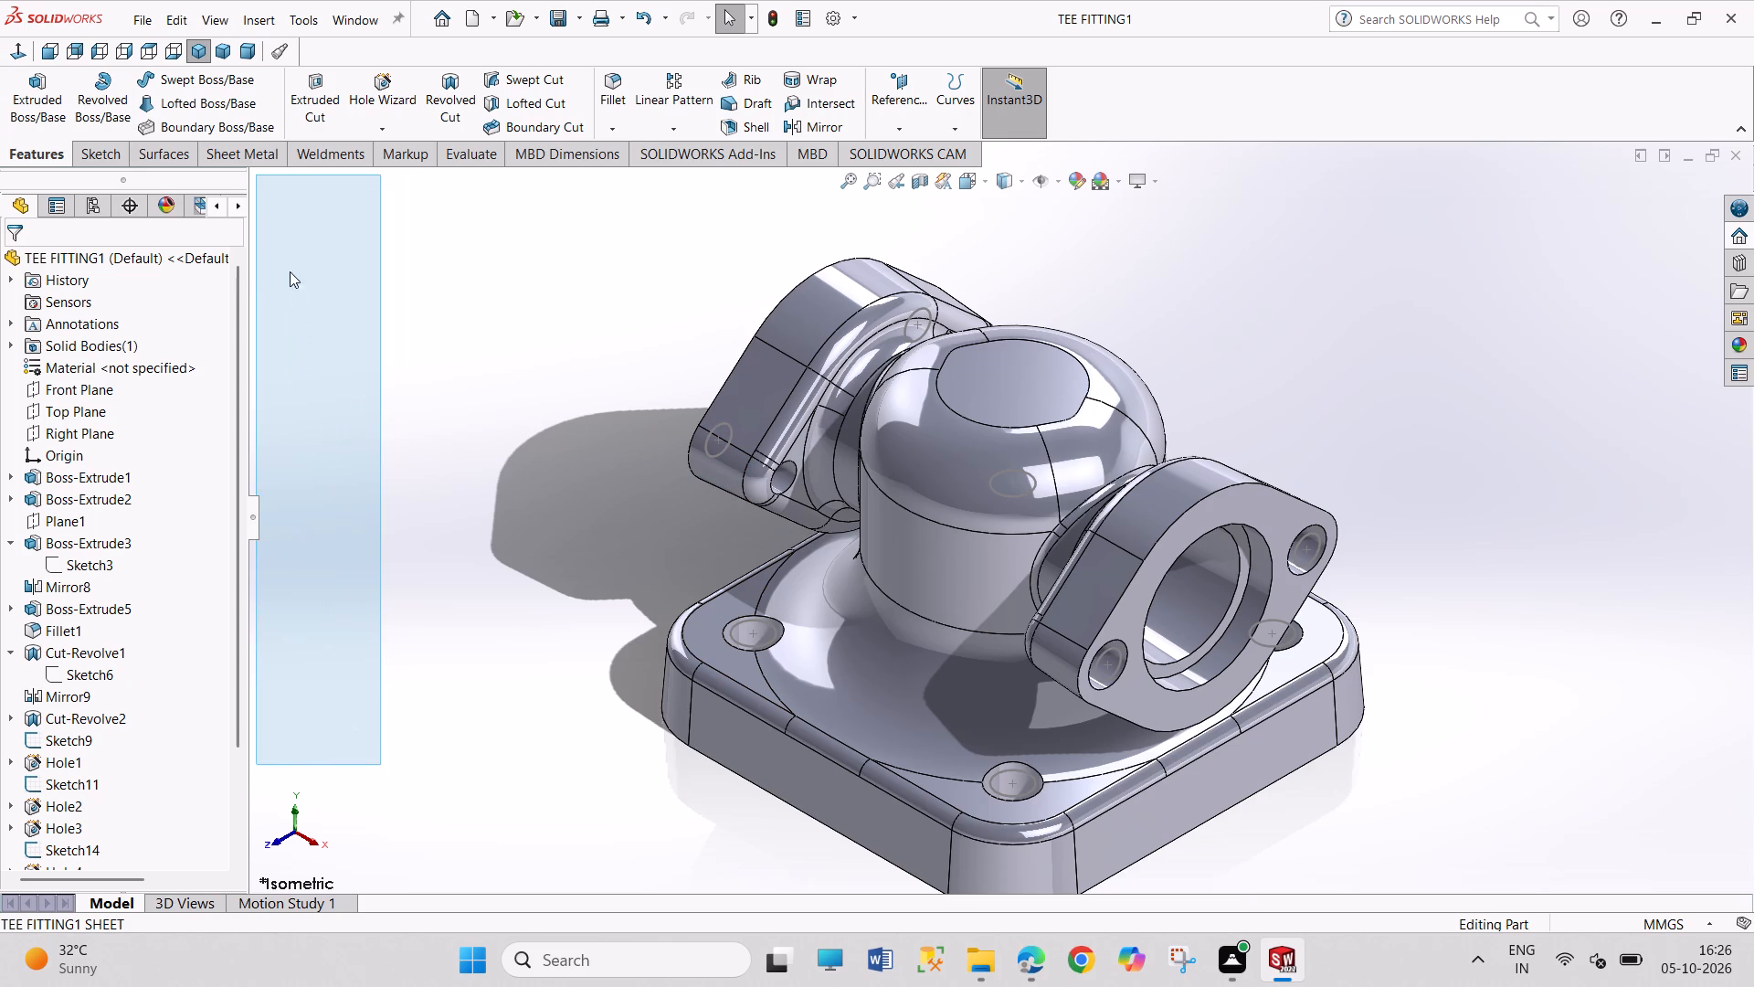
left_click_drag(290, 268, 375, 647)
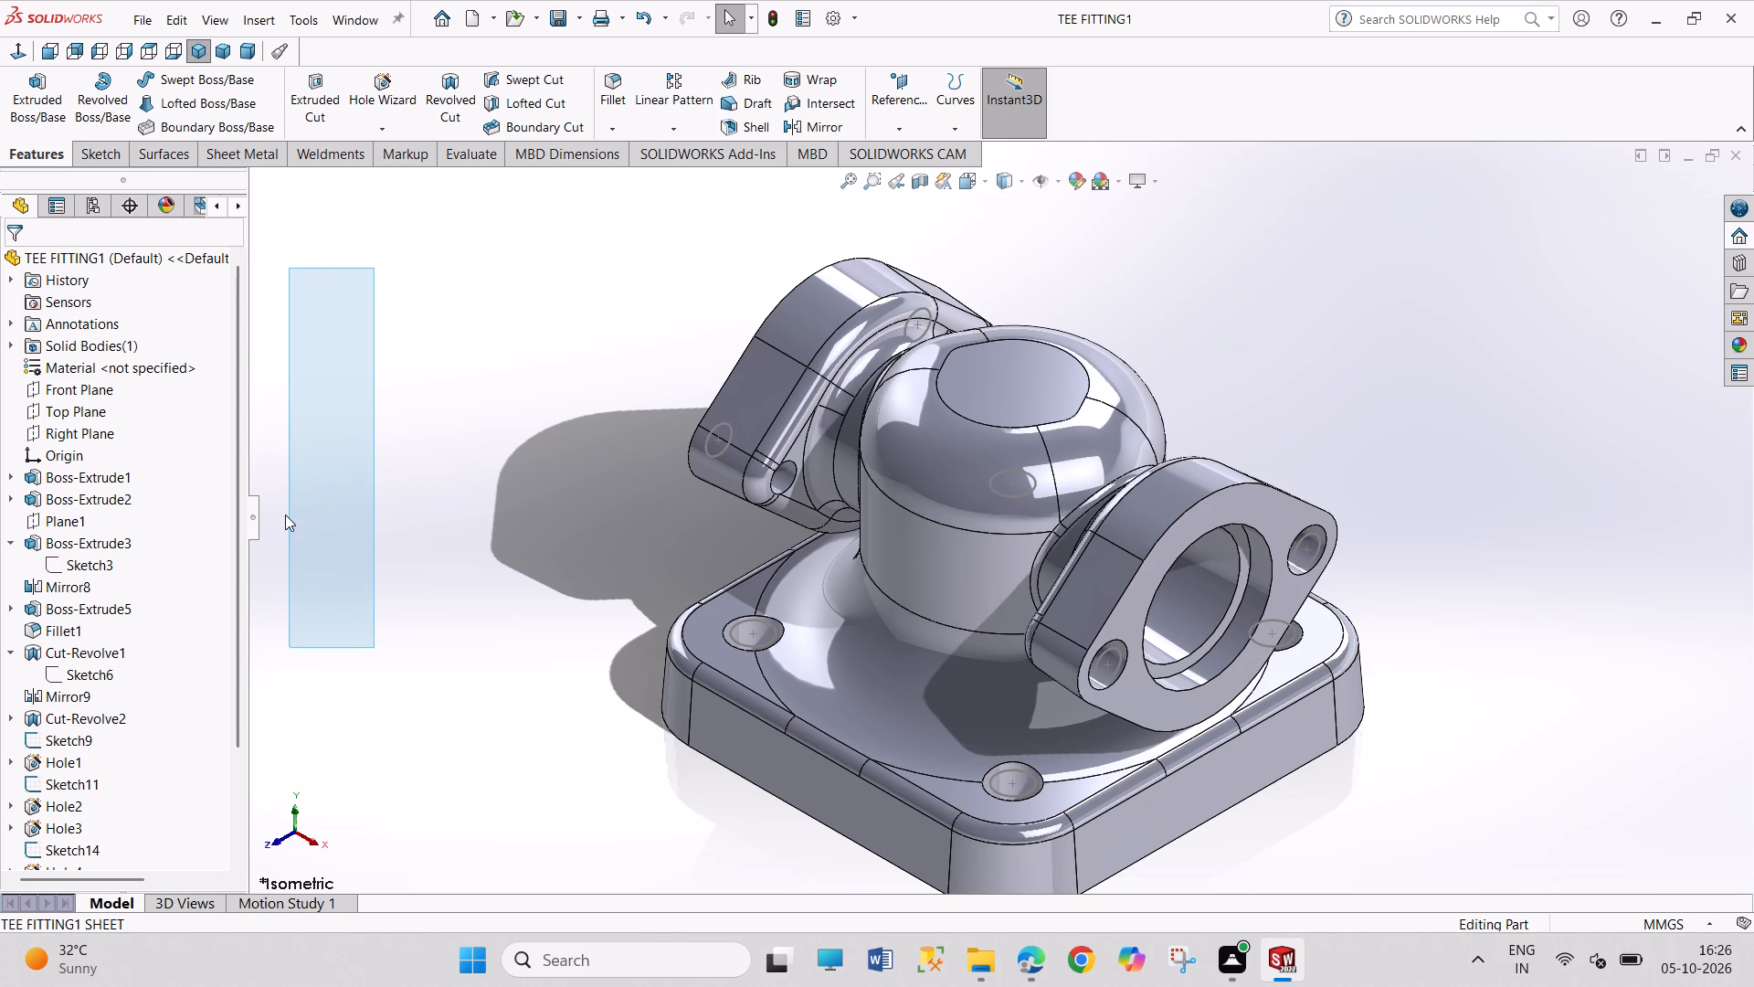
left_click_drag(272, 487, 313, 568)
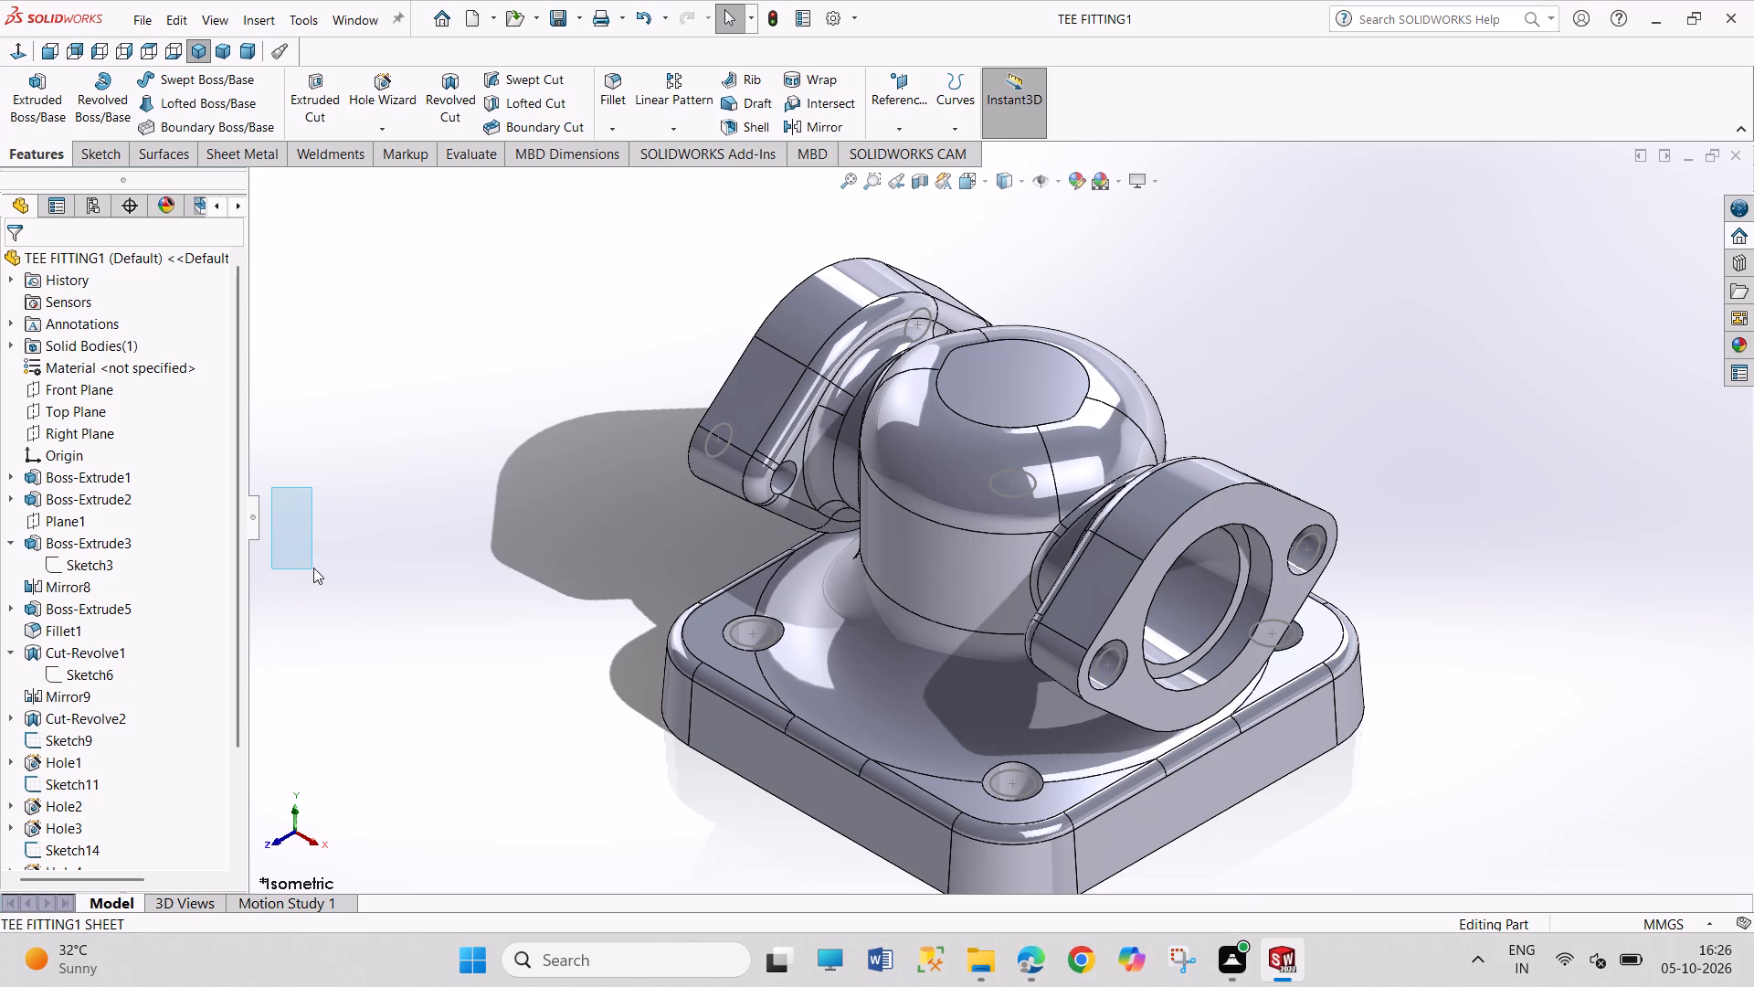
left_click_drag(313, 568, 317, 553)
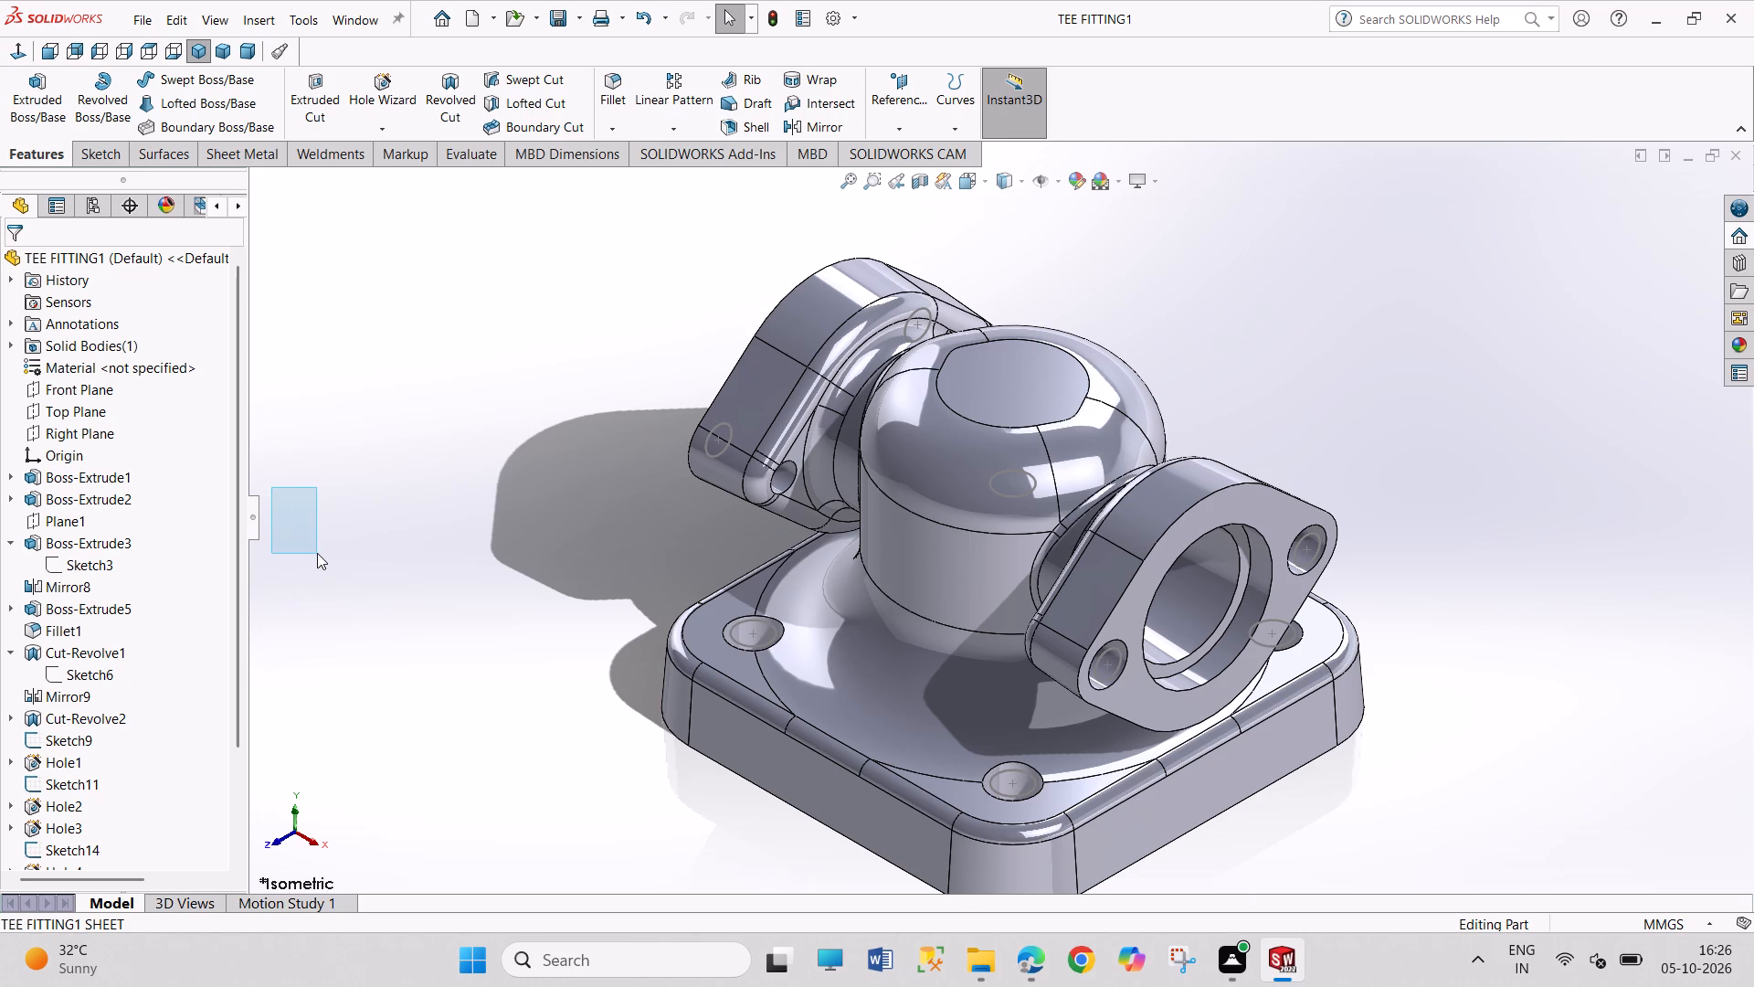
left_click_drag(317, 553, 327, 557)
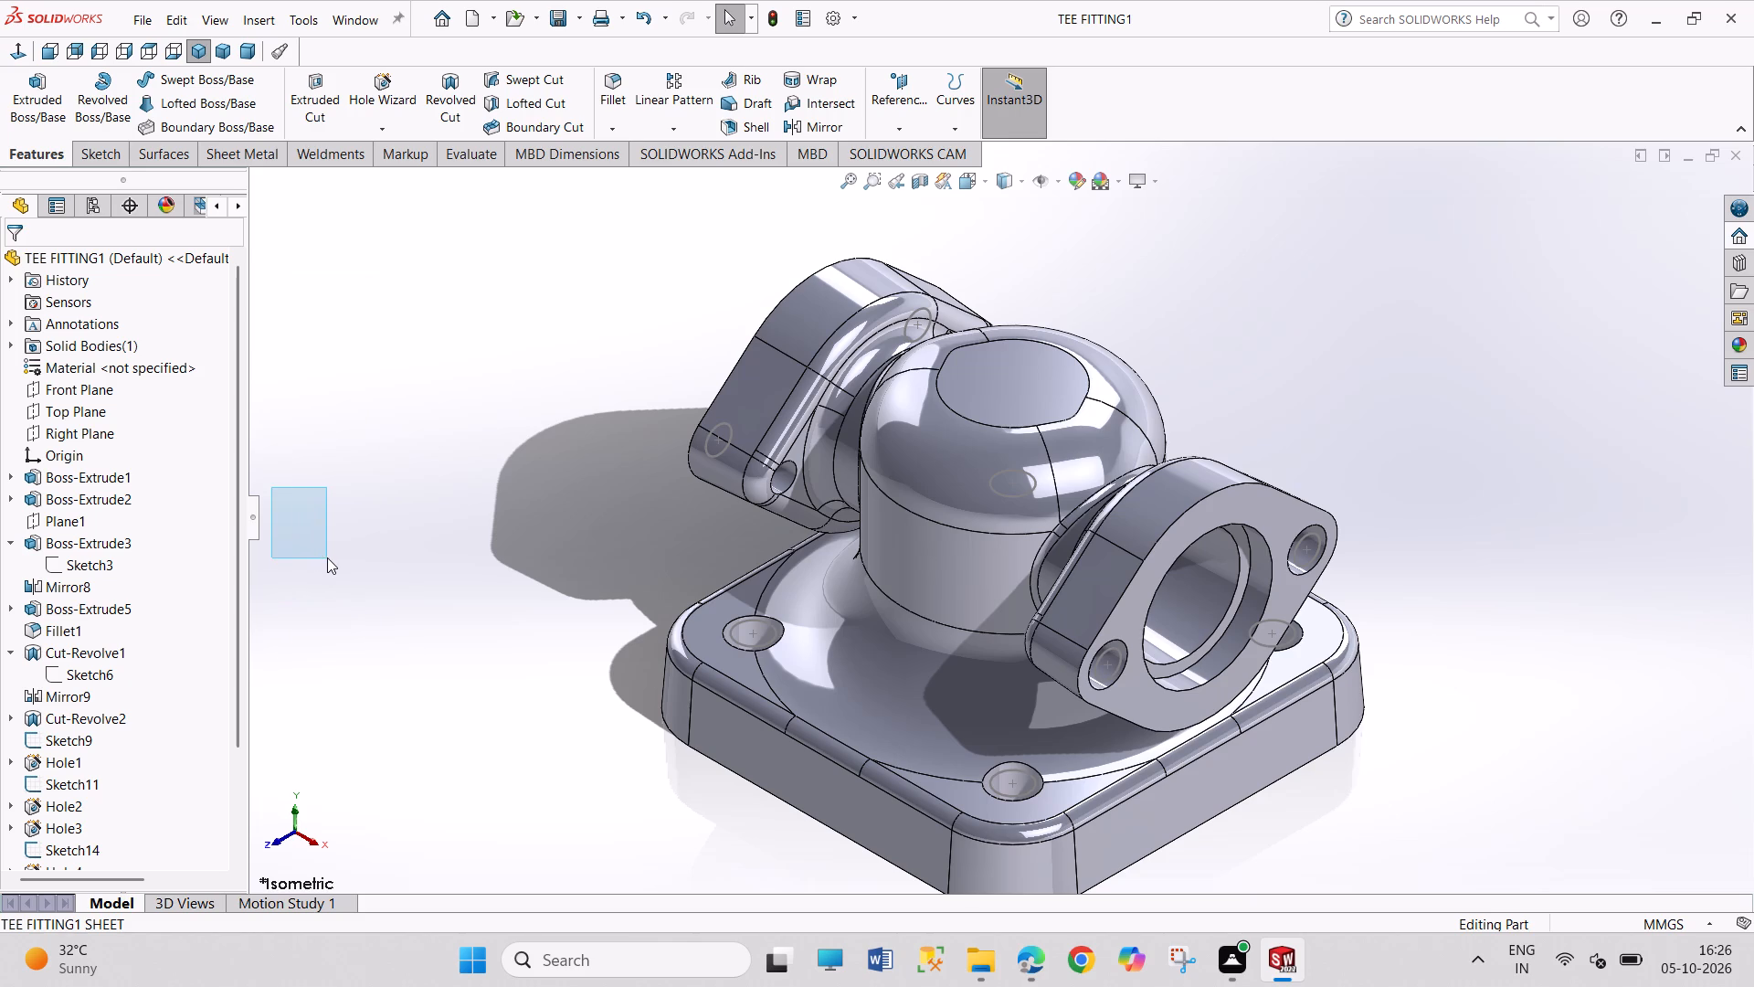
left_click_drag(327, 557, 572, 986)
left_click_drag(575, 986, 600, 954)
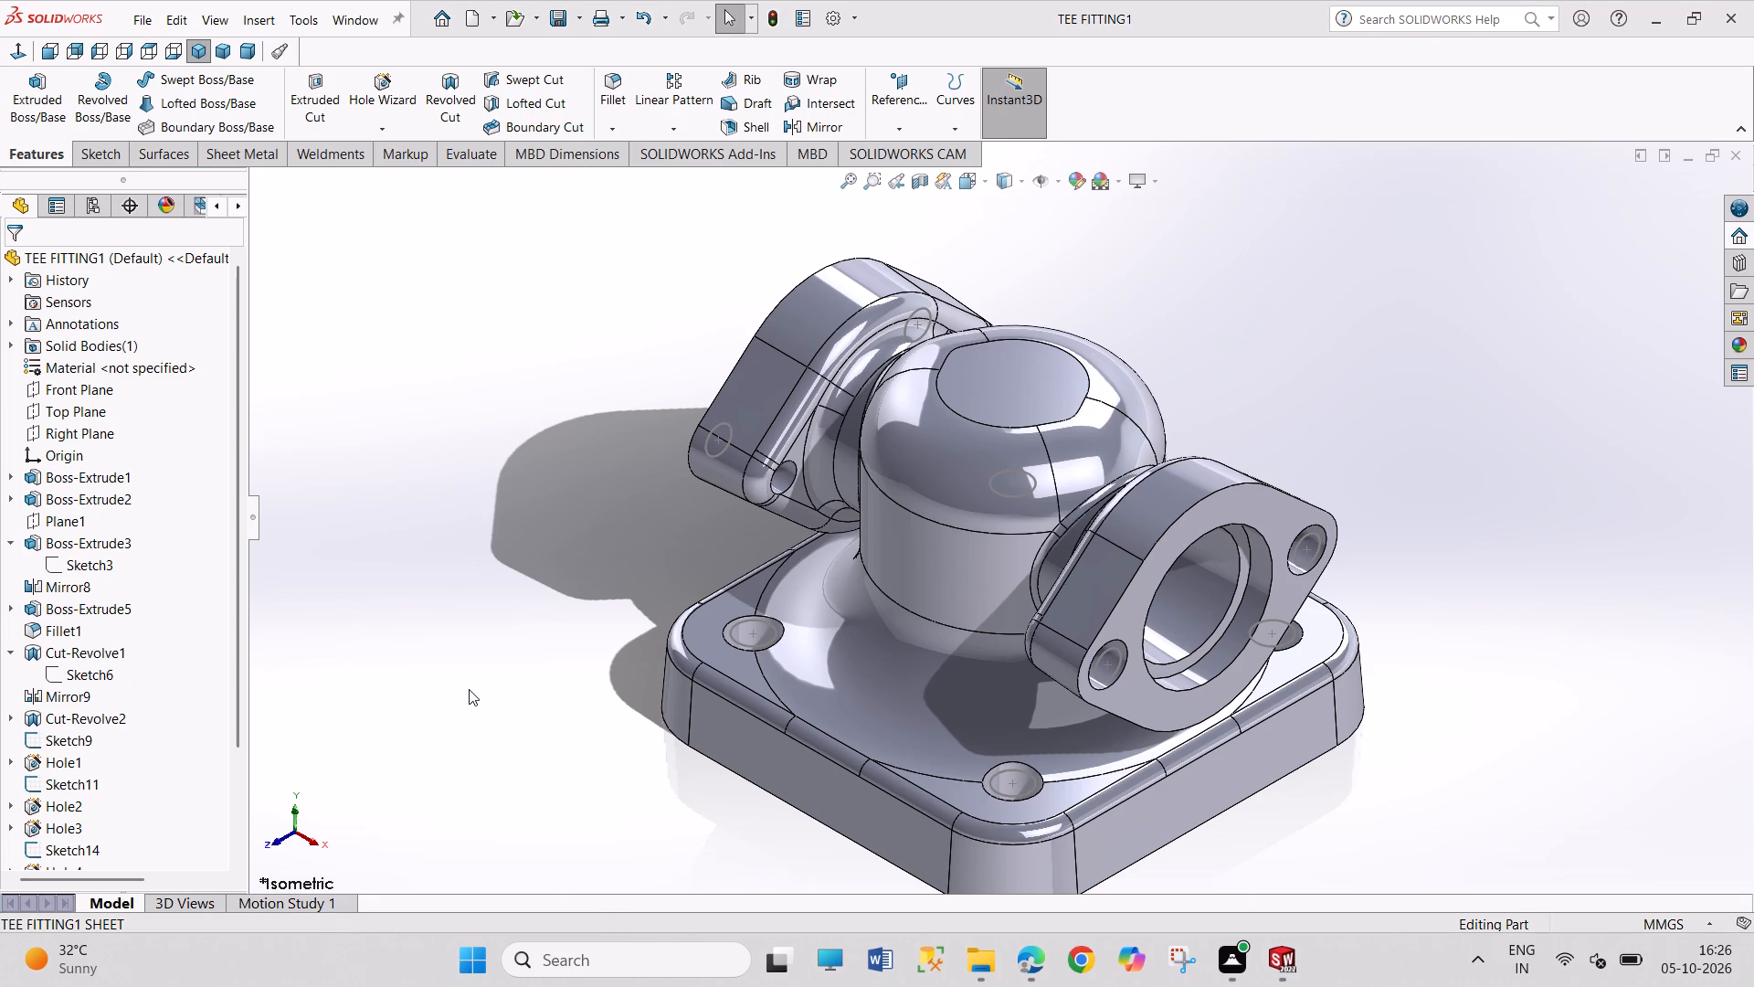
Review the later features in the part's feature tree, briefly expanding Hole4 to inspect its sketches and collapsing it again.
scroll(183, 723, "down", 1)
scroll(117, 765, "down", 1)
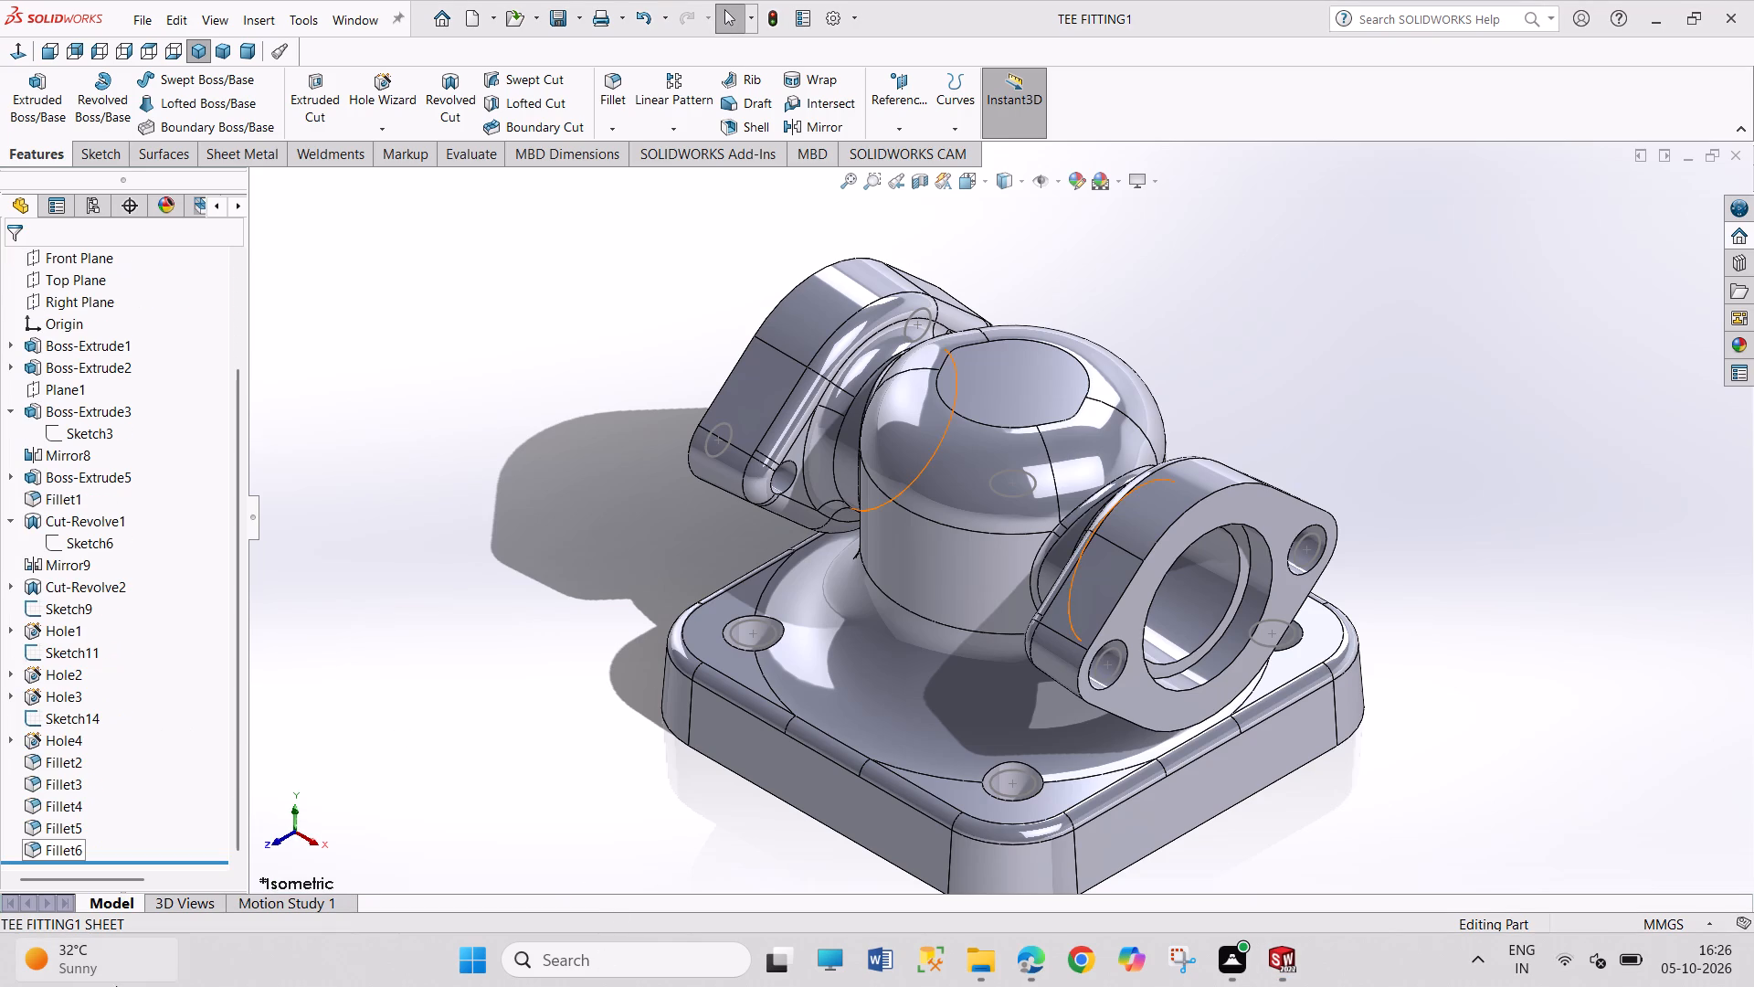
scroll(102, 721, "down", 3)
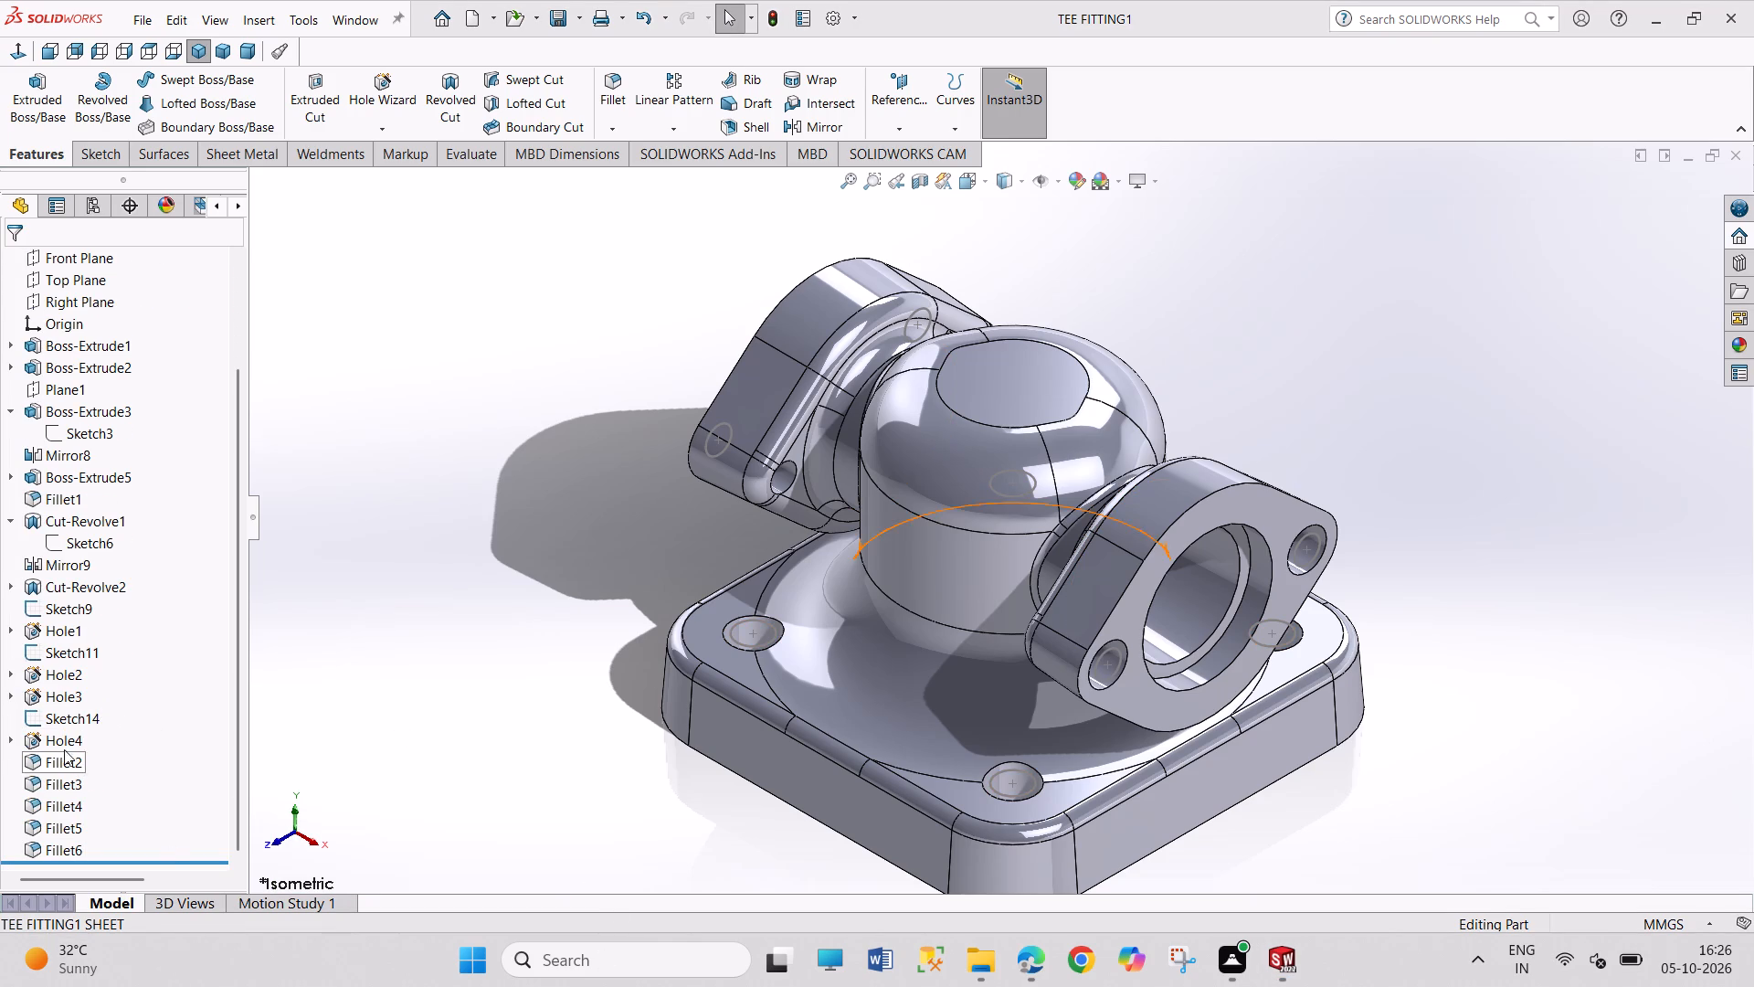
left_click(14, 744)
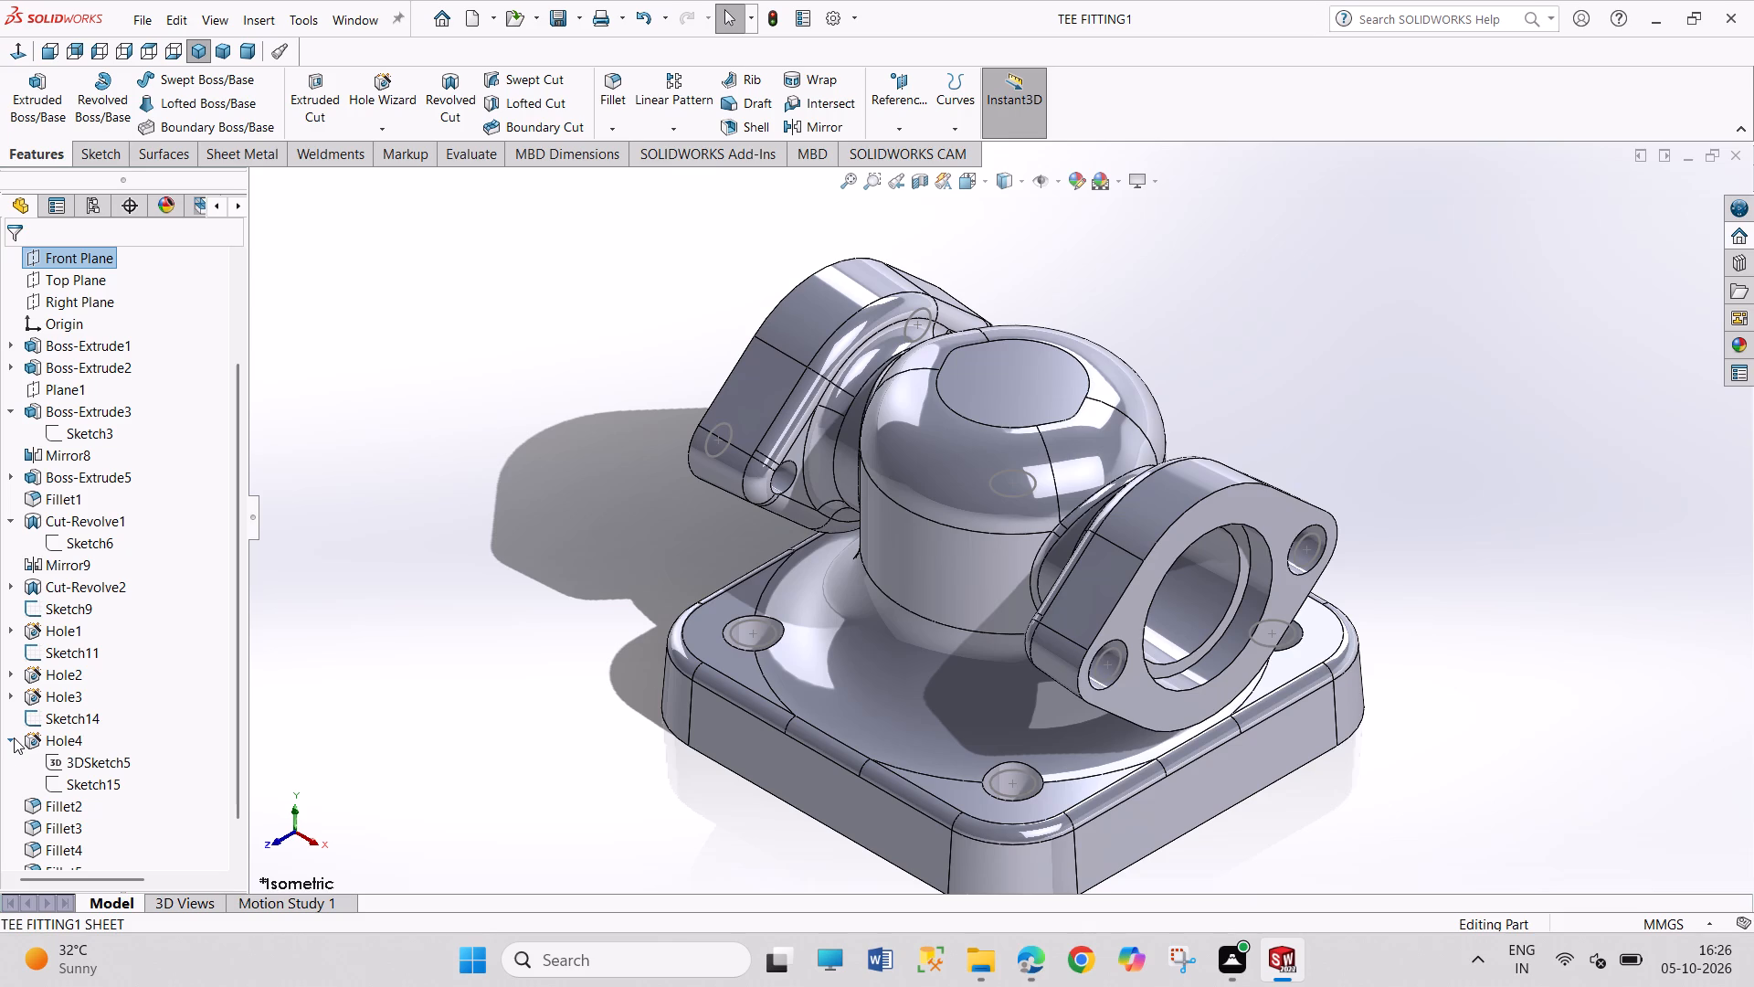
left_click(14, 738)
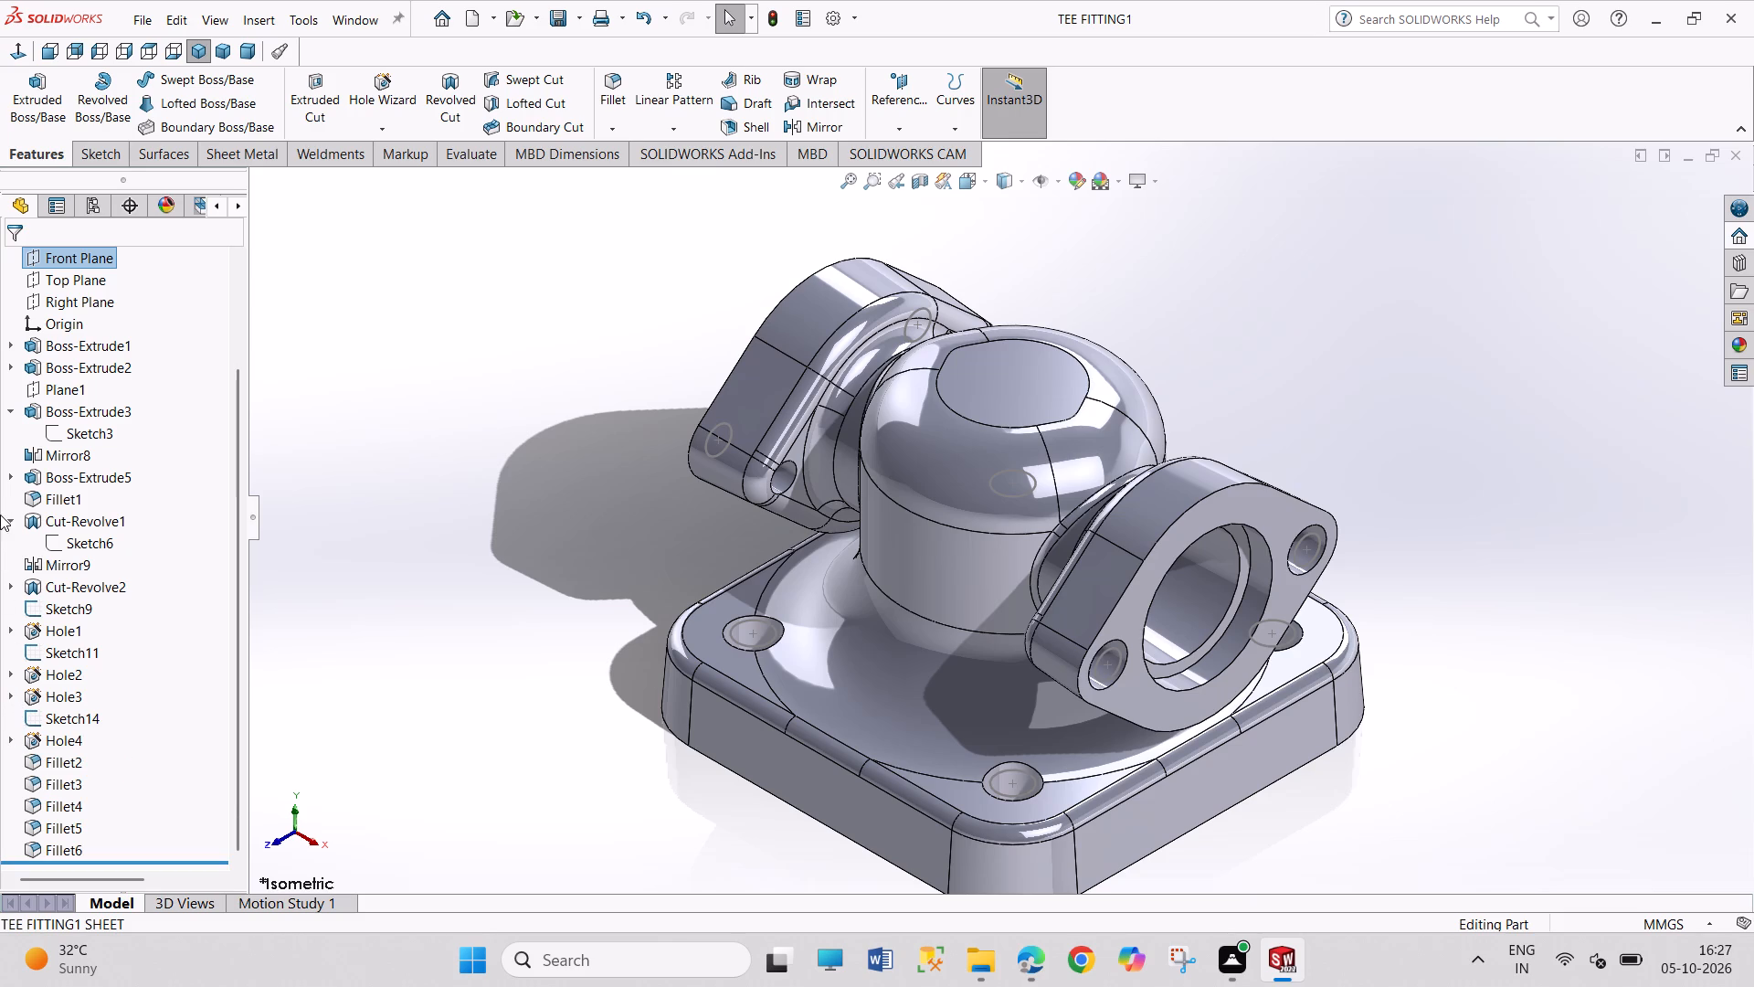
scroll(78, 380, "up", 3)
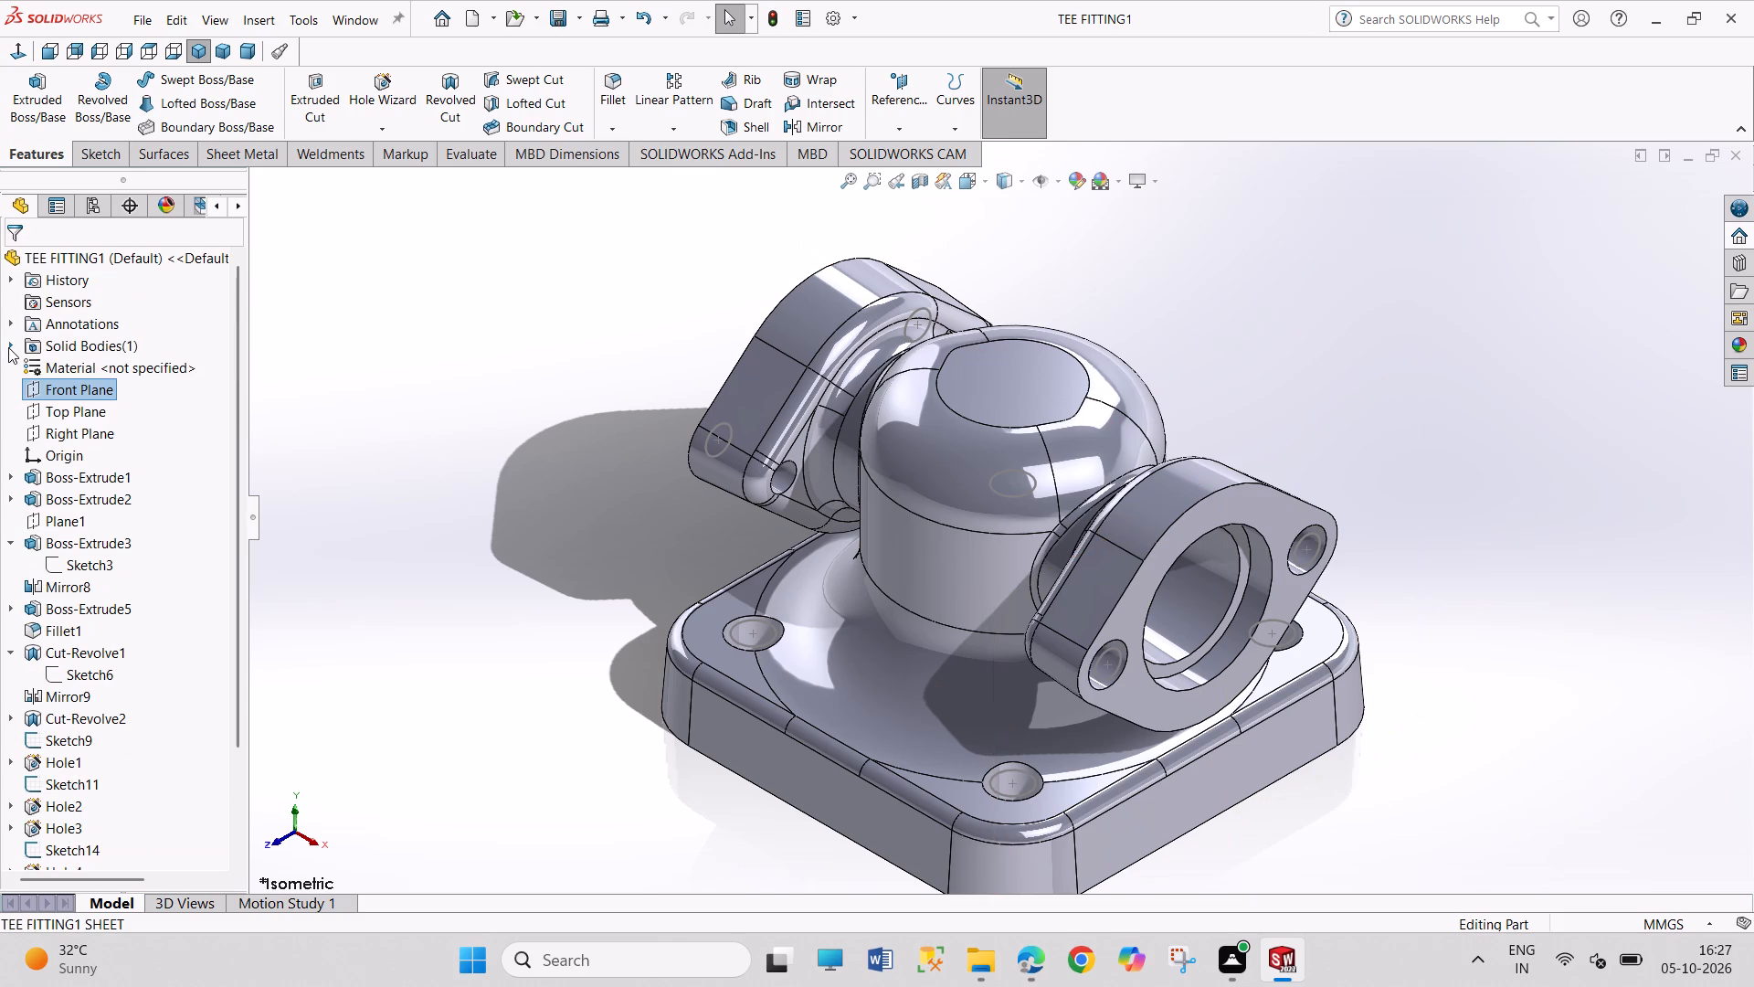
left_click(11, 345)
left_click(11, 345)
Hide all item types in the model view, including the displayed hole sketches.
left_click(1029, 181)
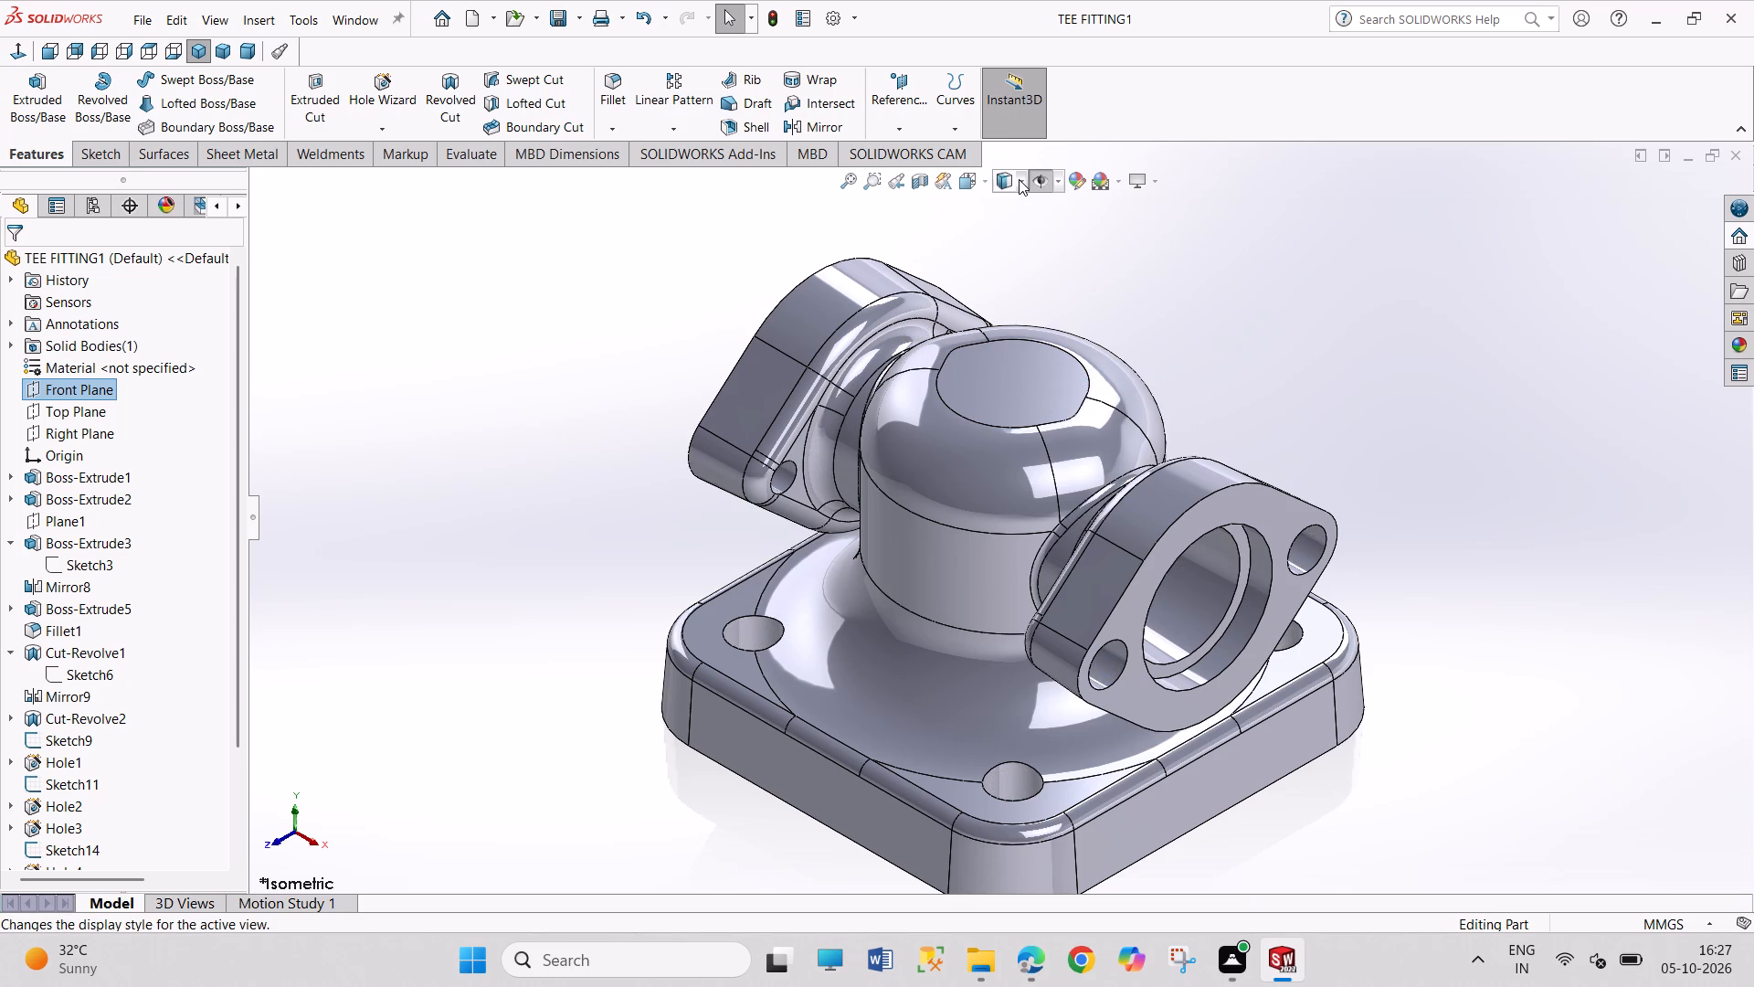
Display the tee fitting in the Shaded style without edges and examine its dome and flanges up close.
left_click(1019, 179)
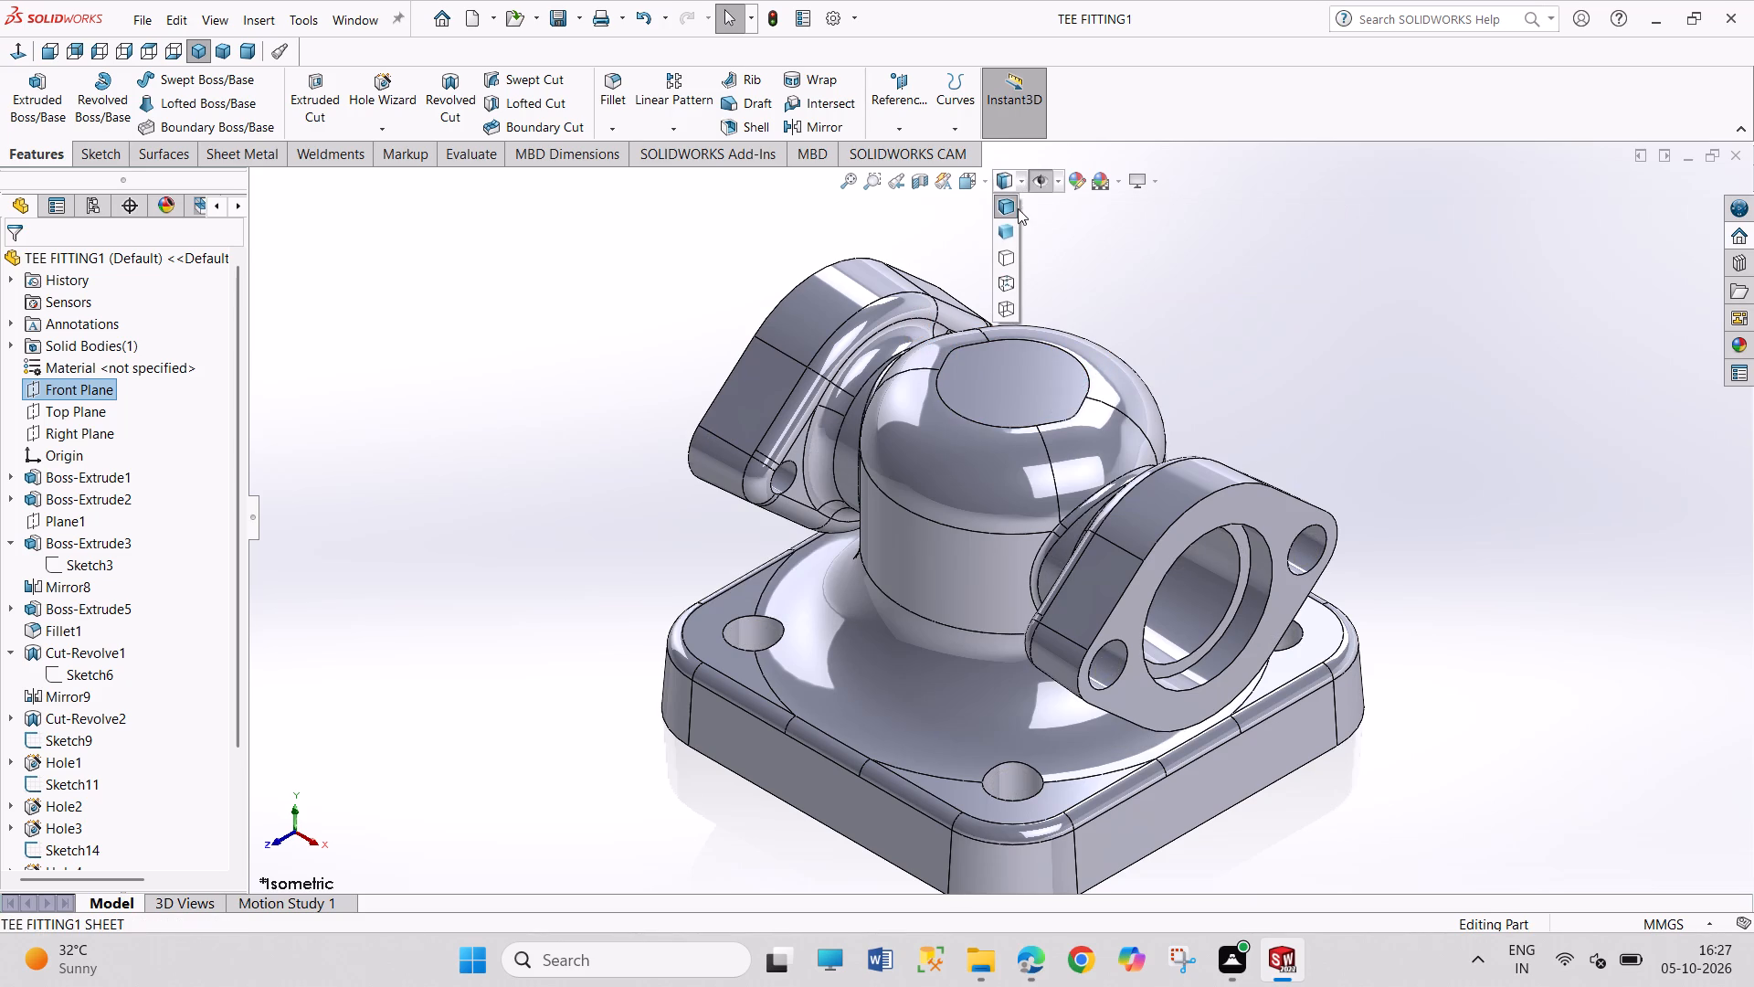
left_click(1012, 236)
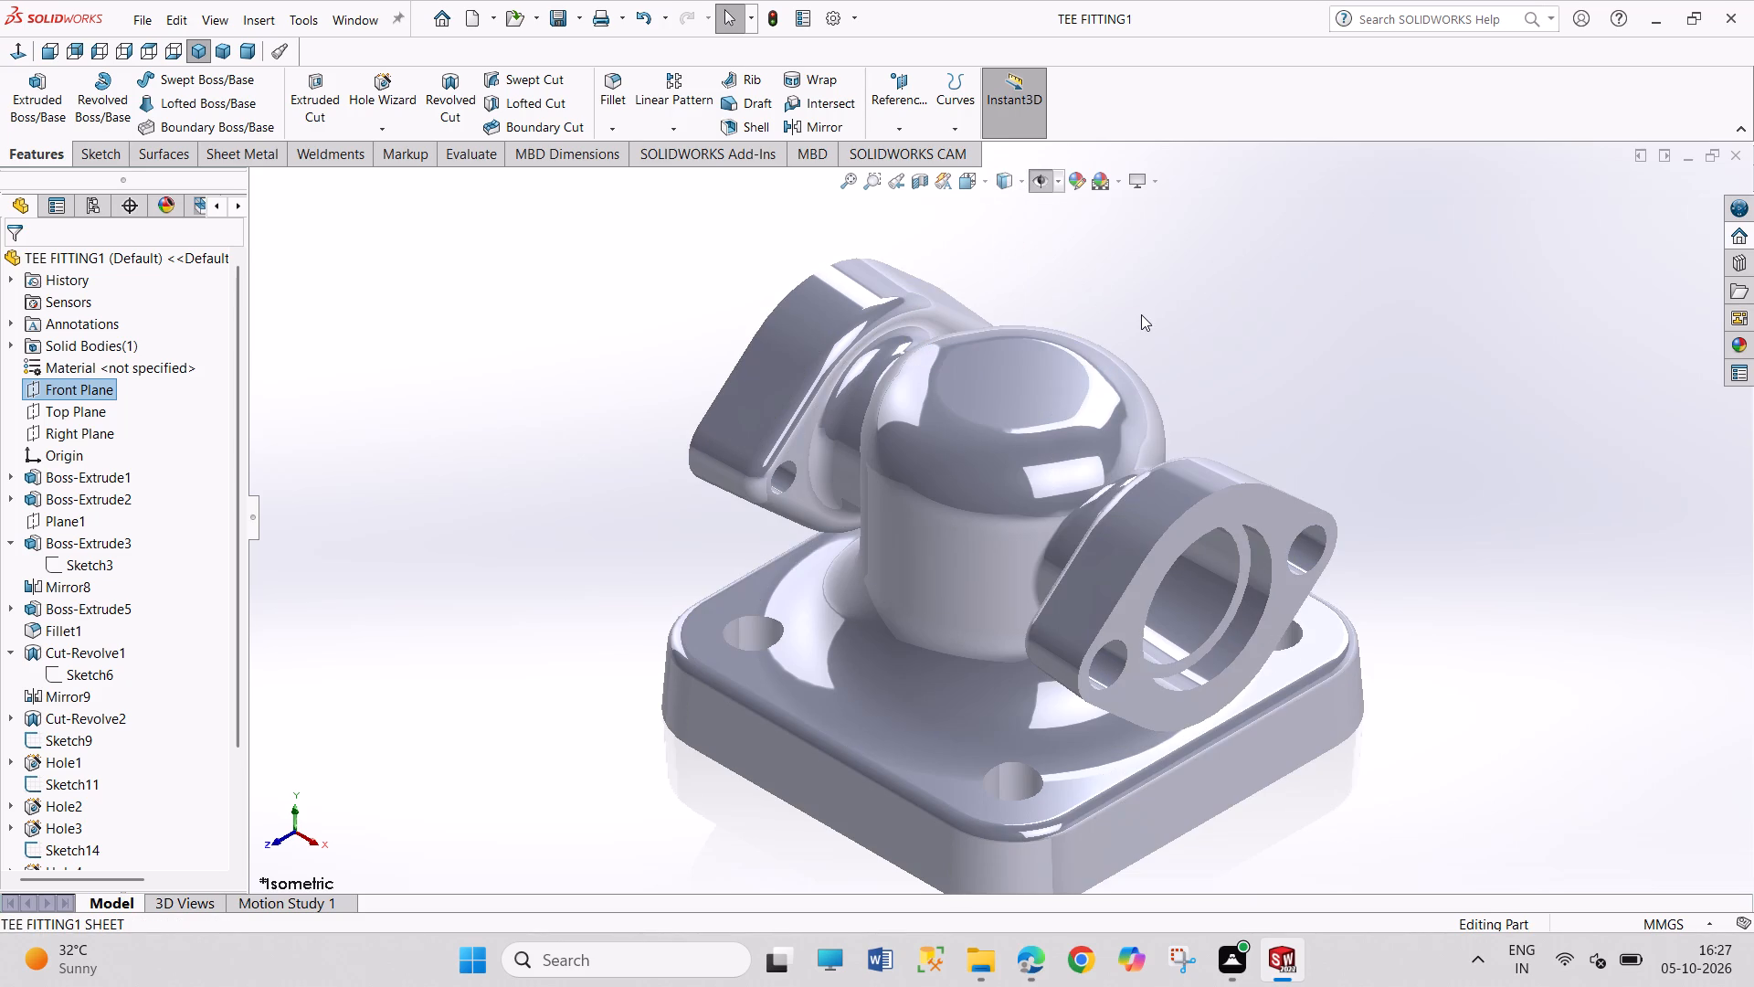
left_click_drag(1141, 314, 1287, 313)
left_click_drag(1312, 324, 1334, 332)
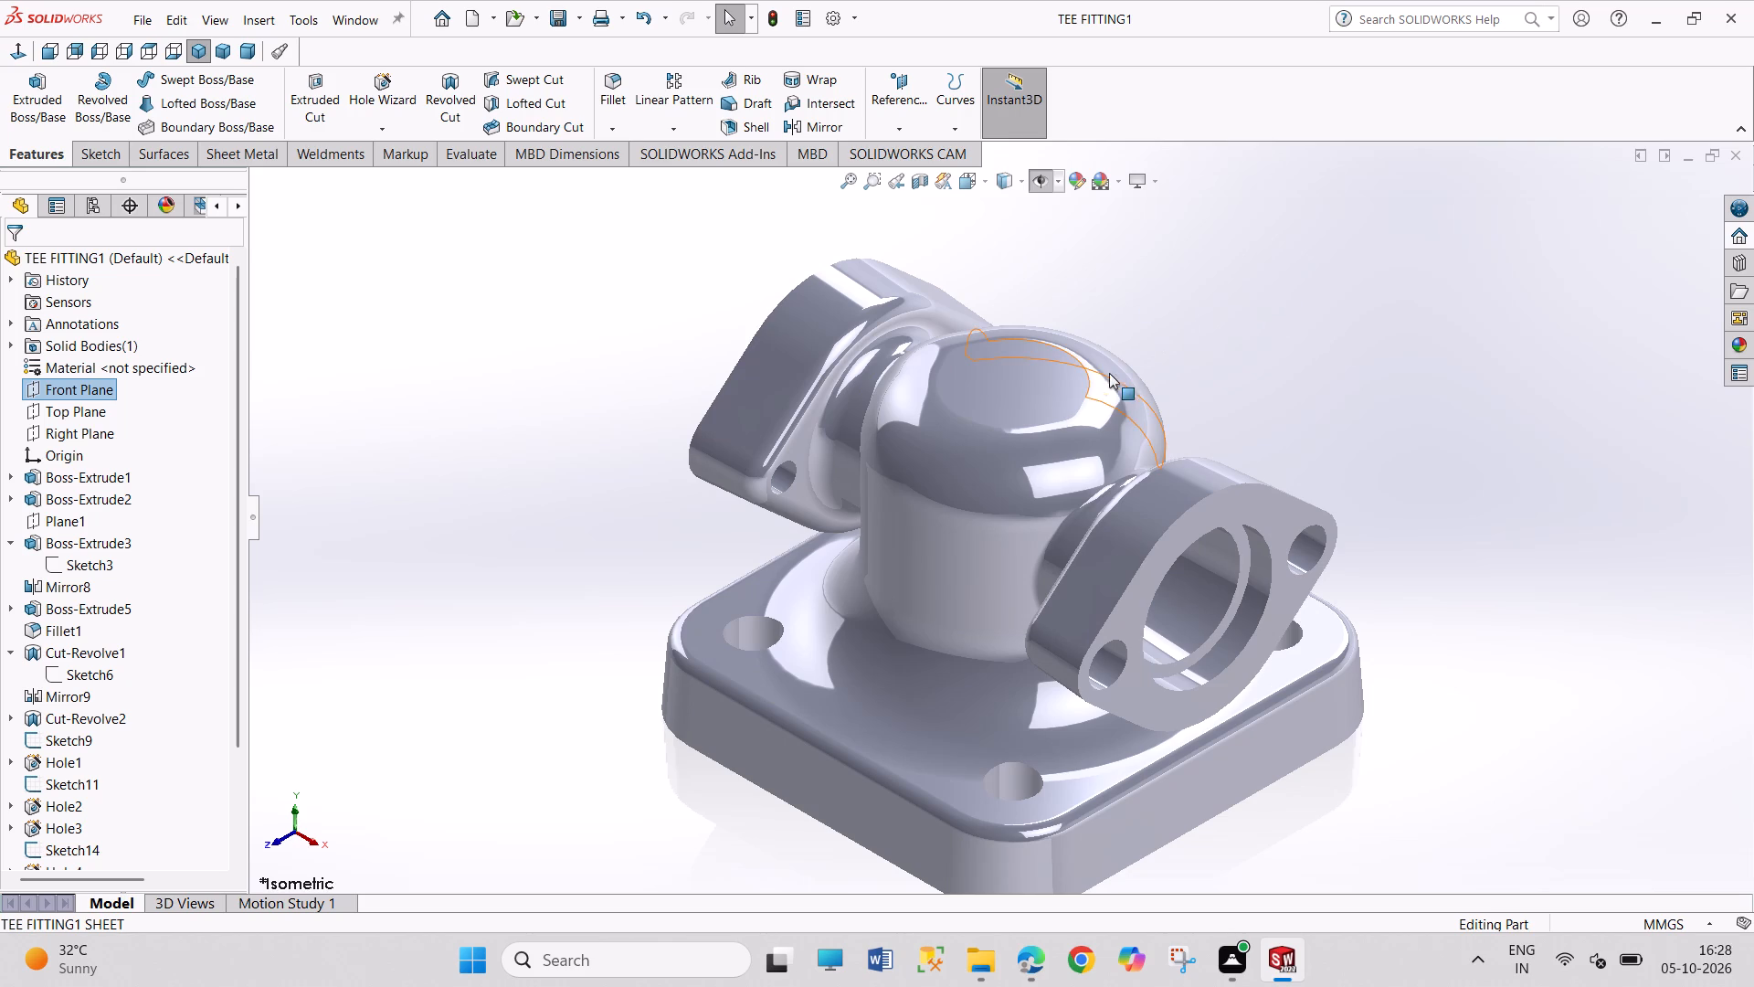
scroll(1092, 389, "down", 2)
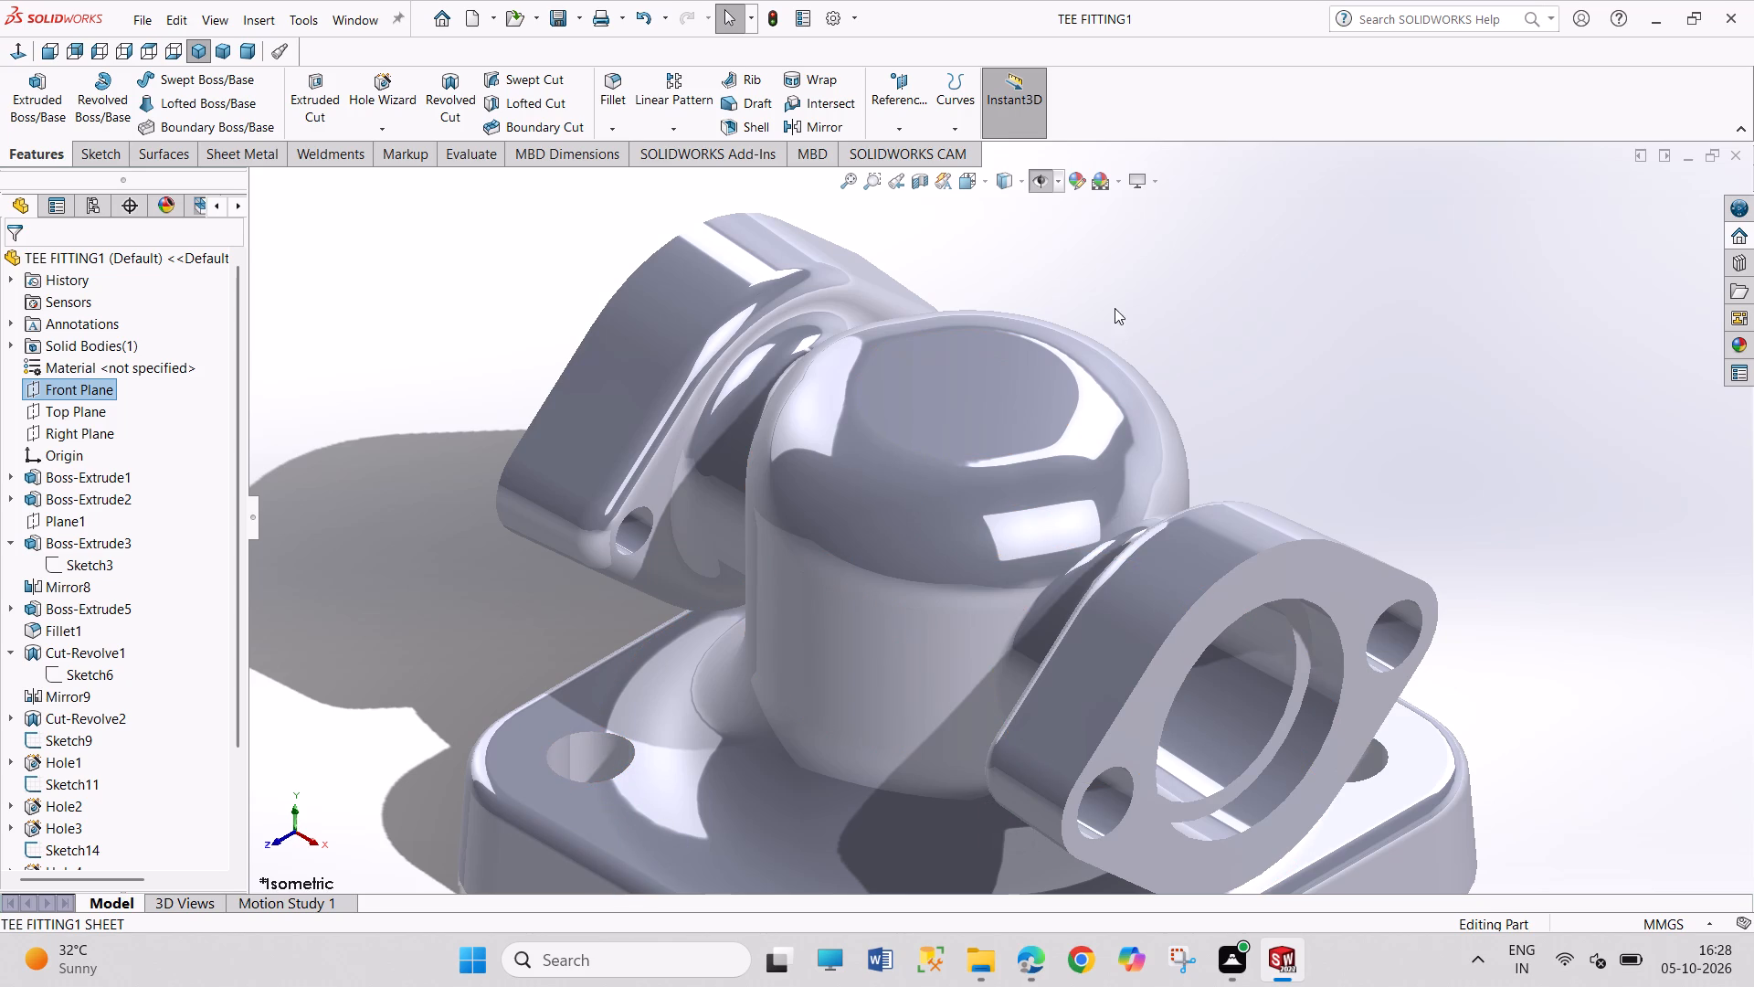
Set the tee fitting's display style back to Shaded With Edges.
left_click(1019, 172)
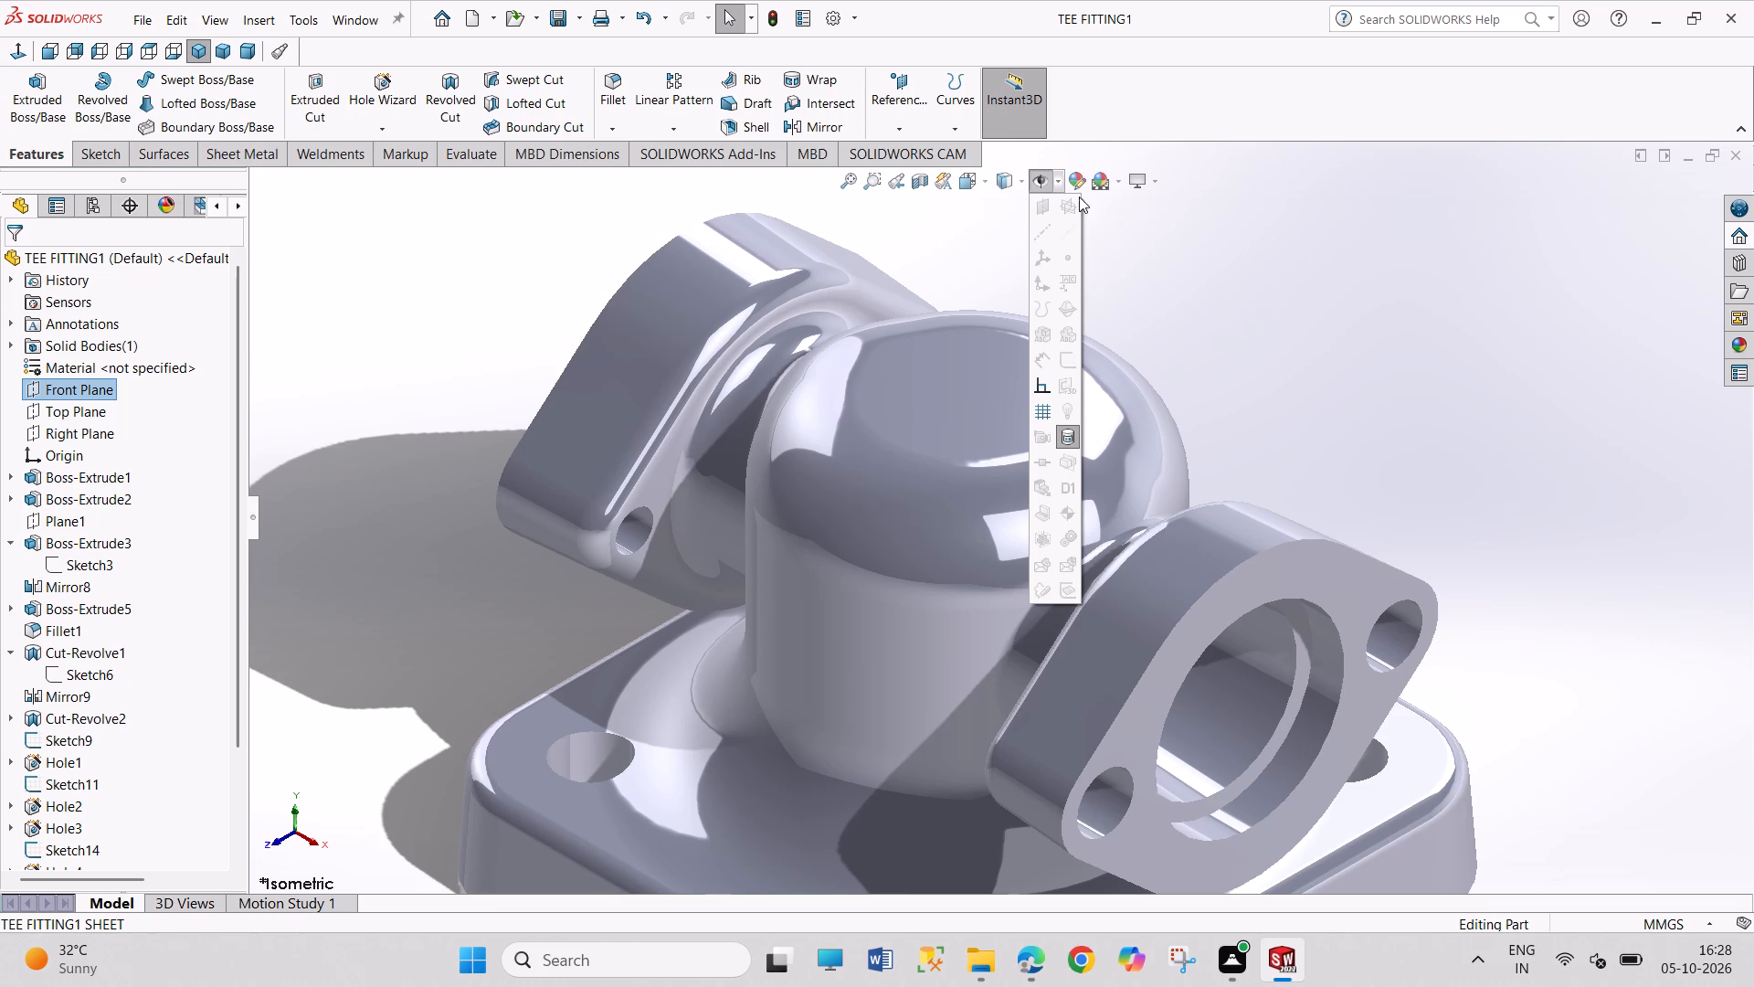
left_click(1018, 179)
left_click(1018, 179)
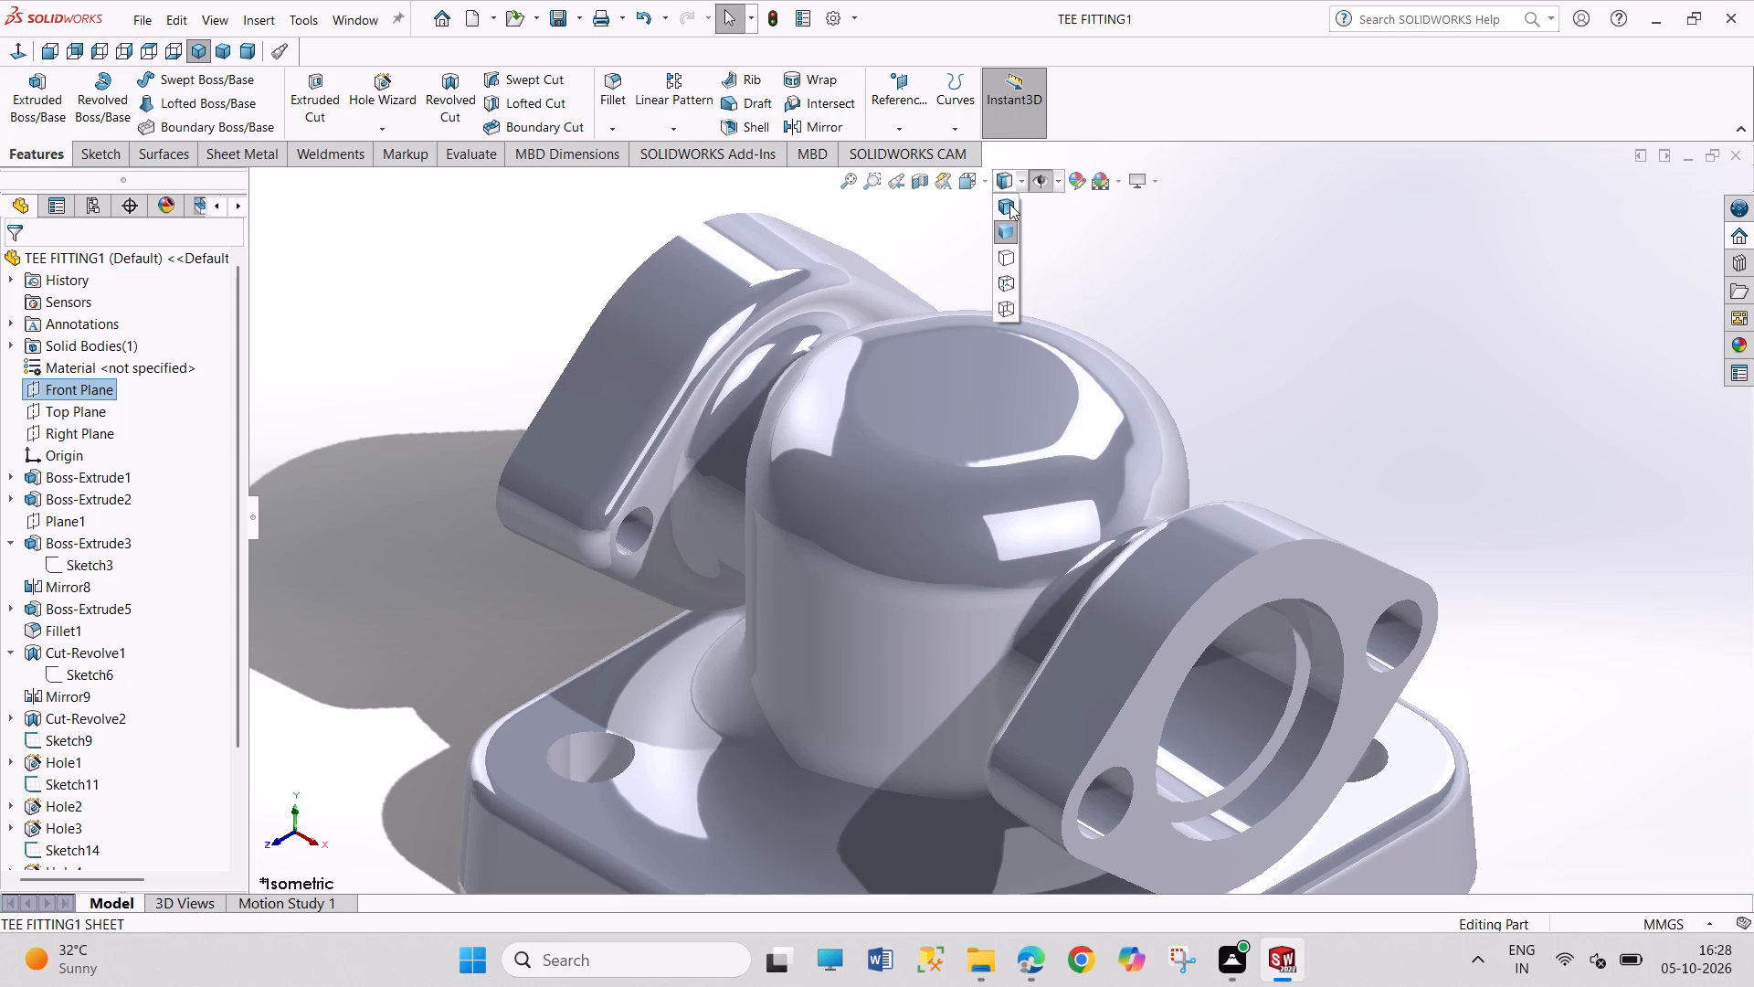
left_click(1010, 210)
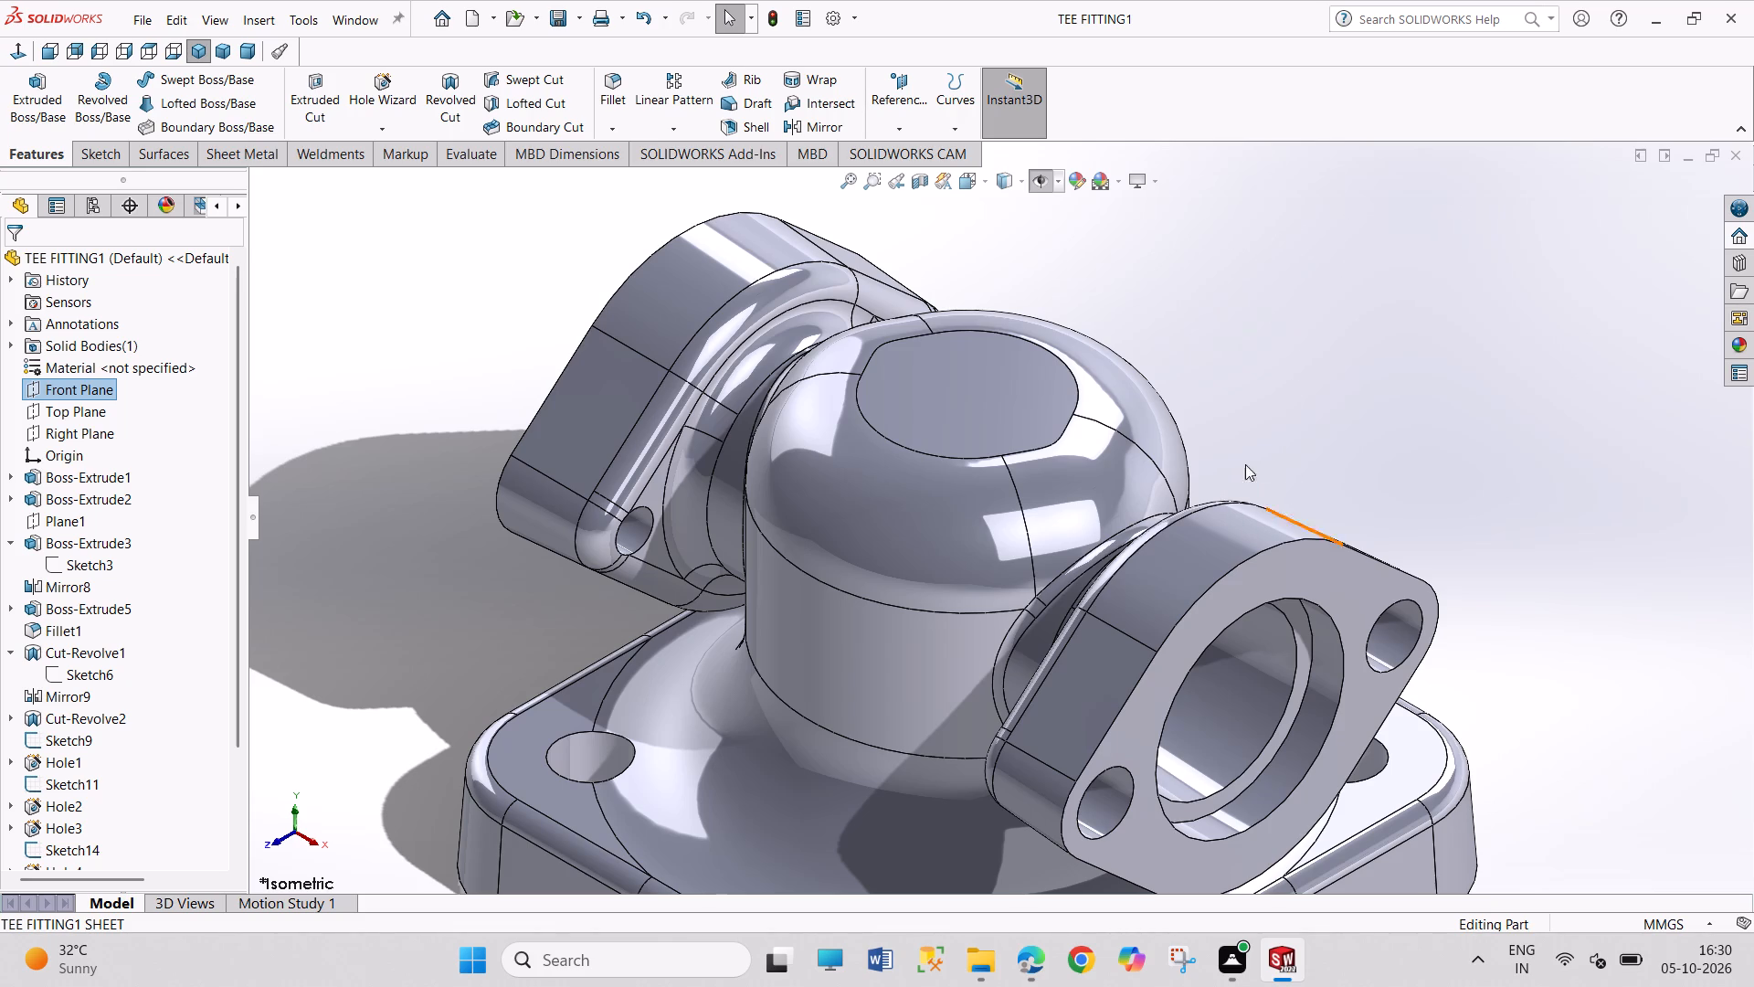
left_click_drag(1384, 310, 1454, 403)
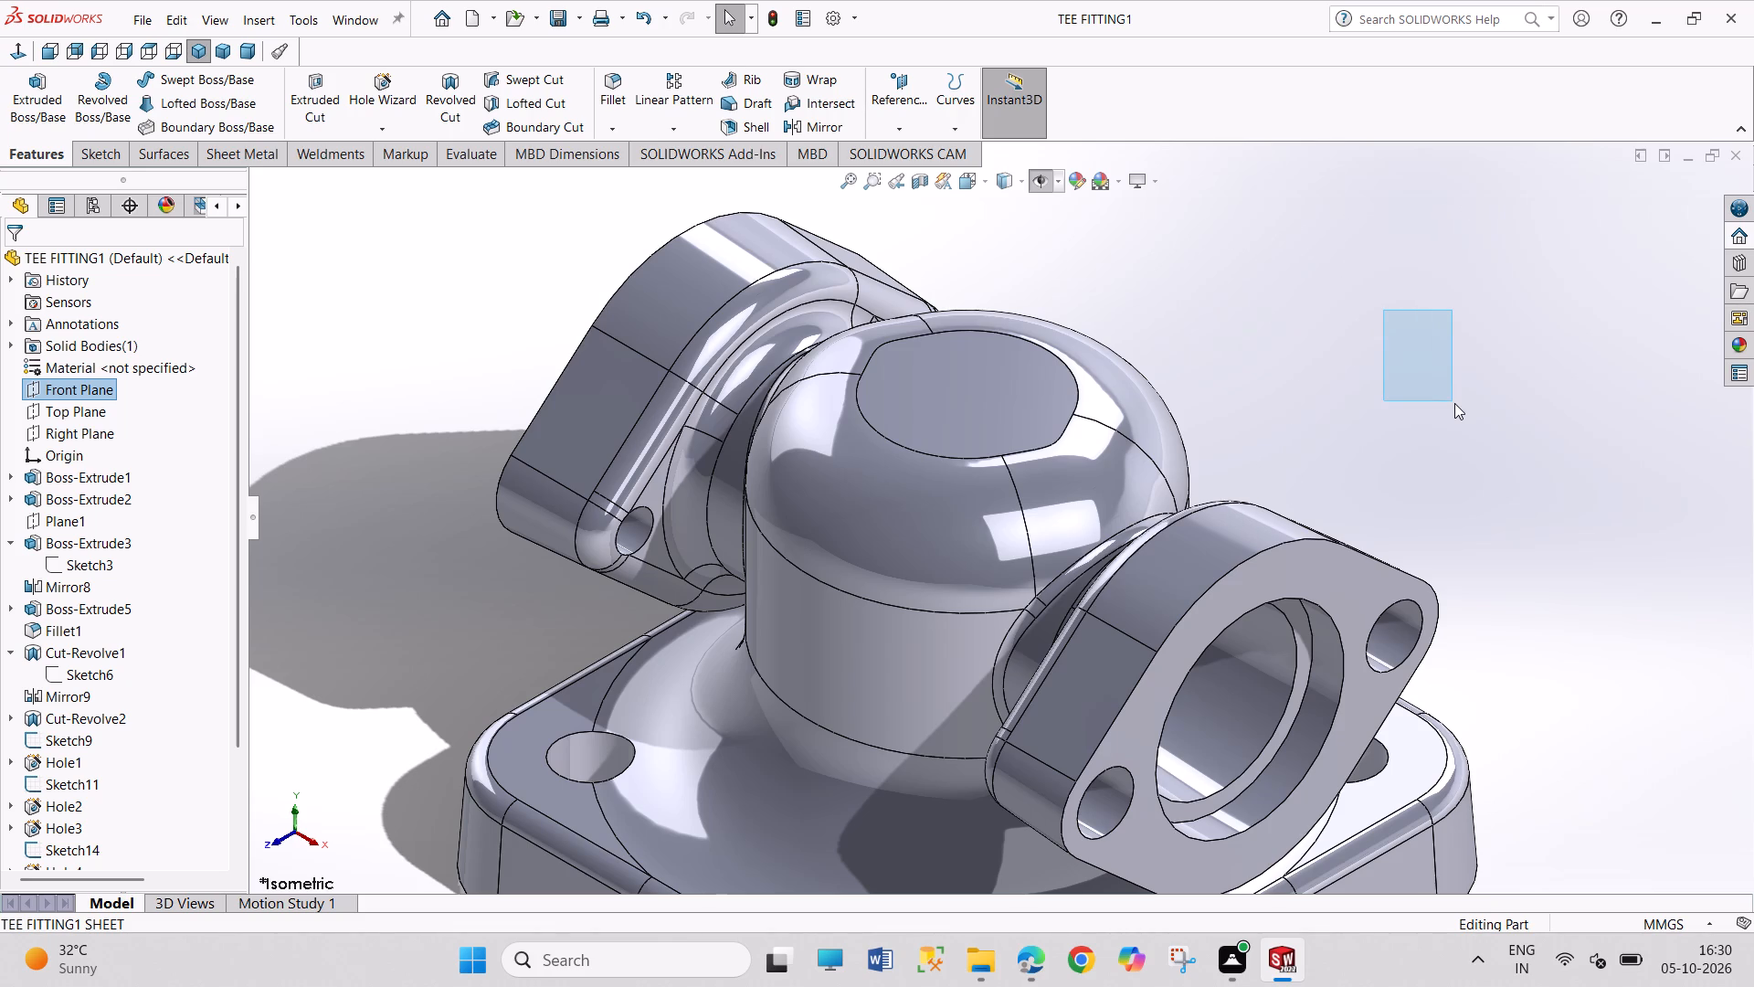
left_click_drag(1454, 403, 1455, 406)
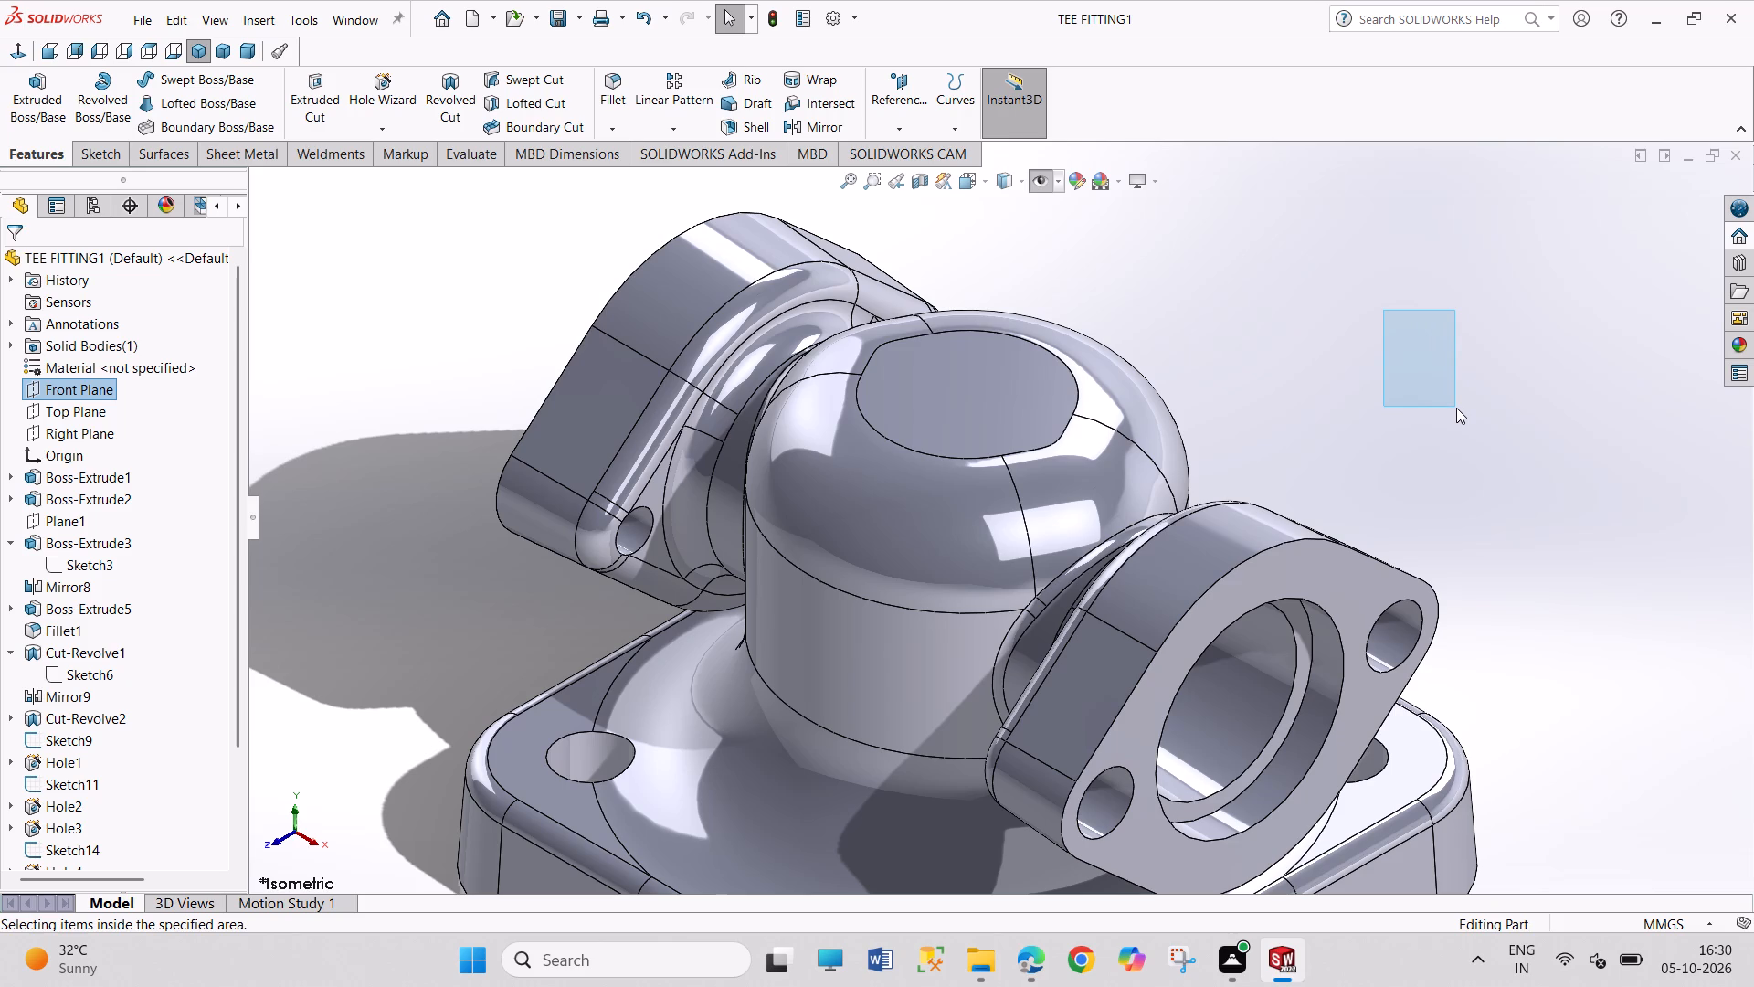
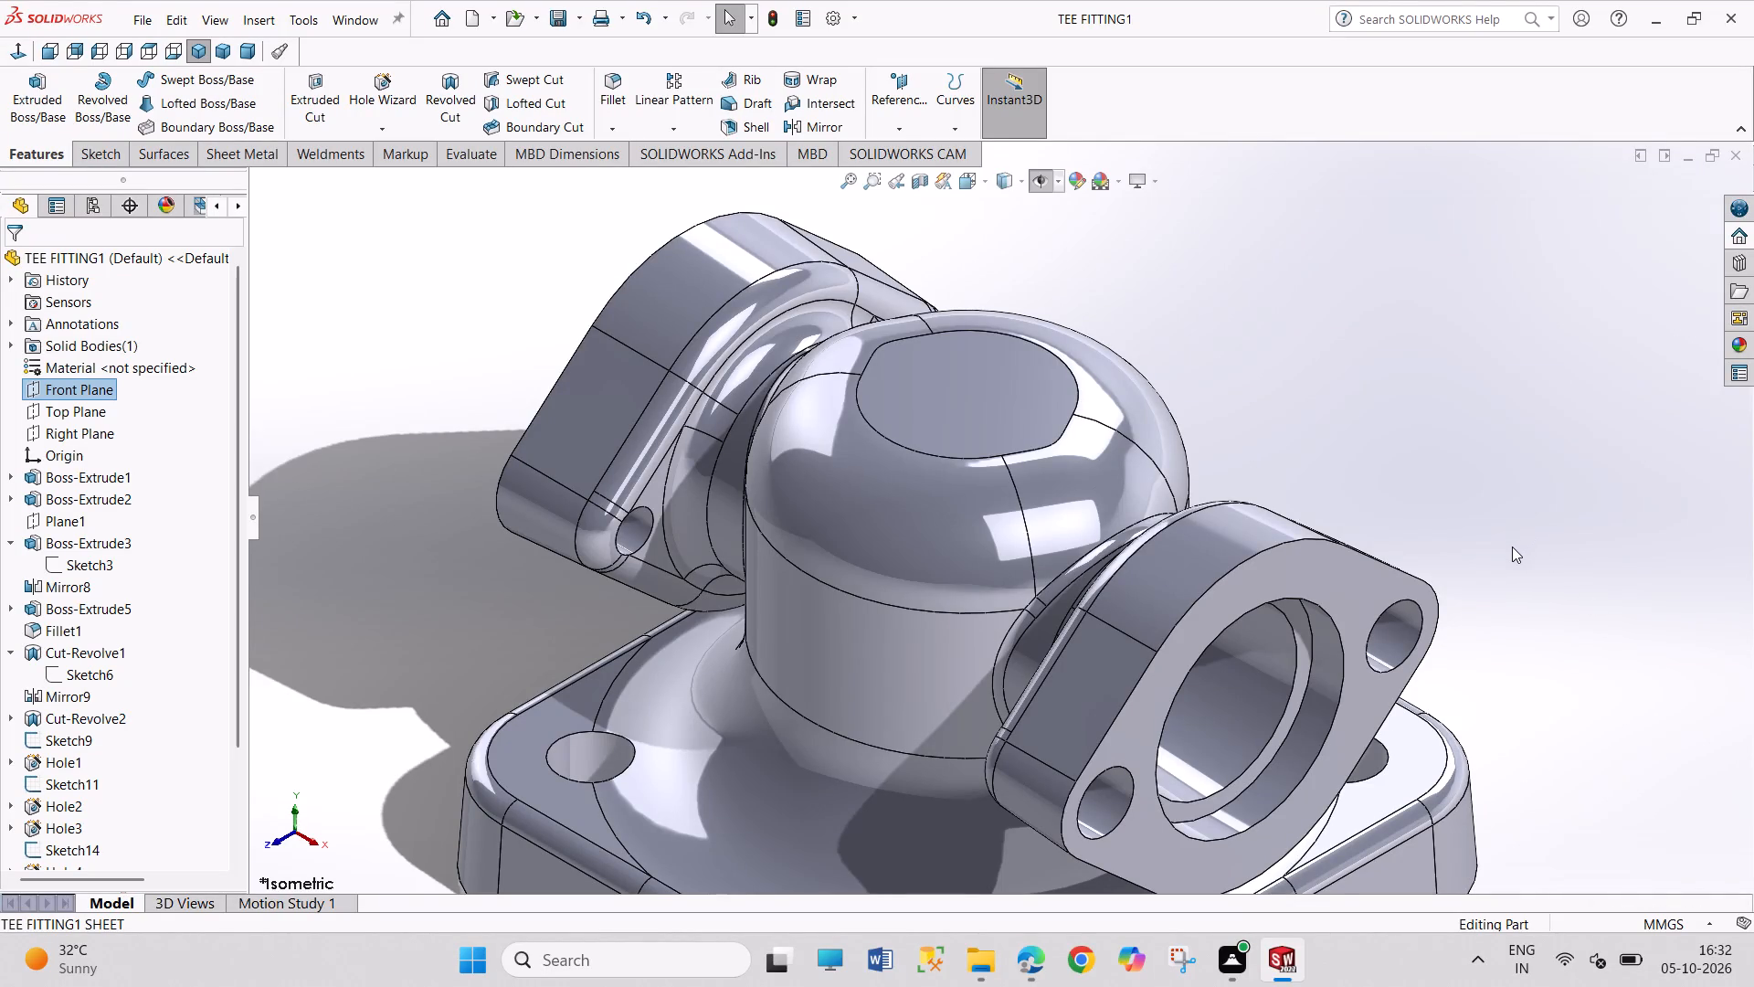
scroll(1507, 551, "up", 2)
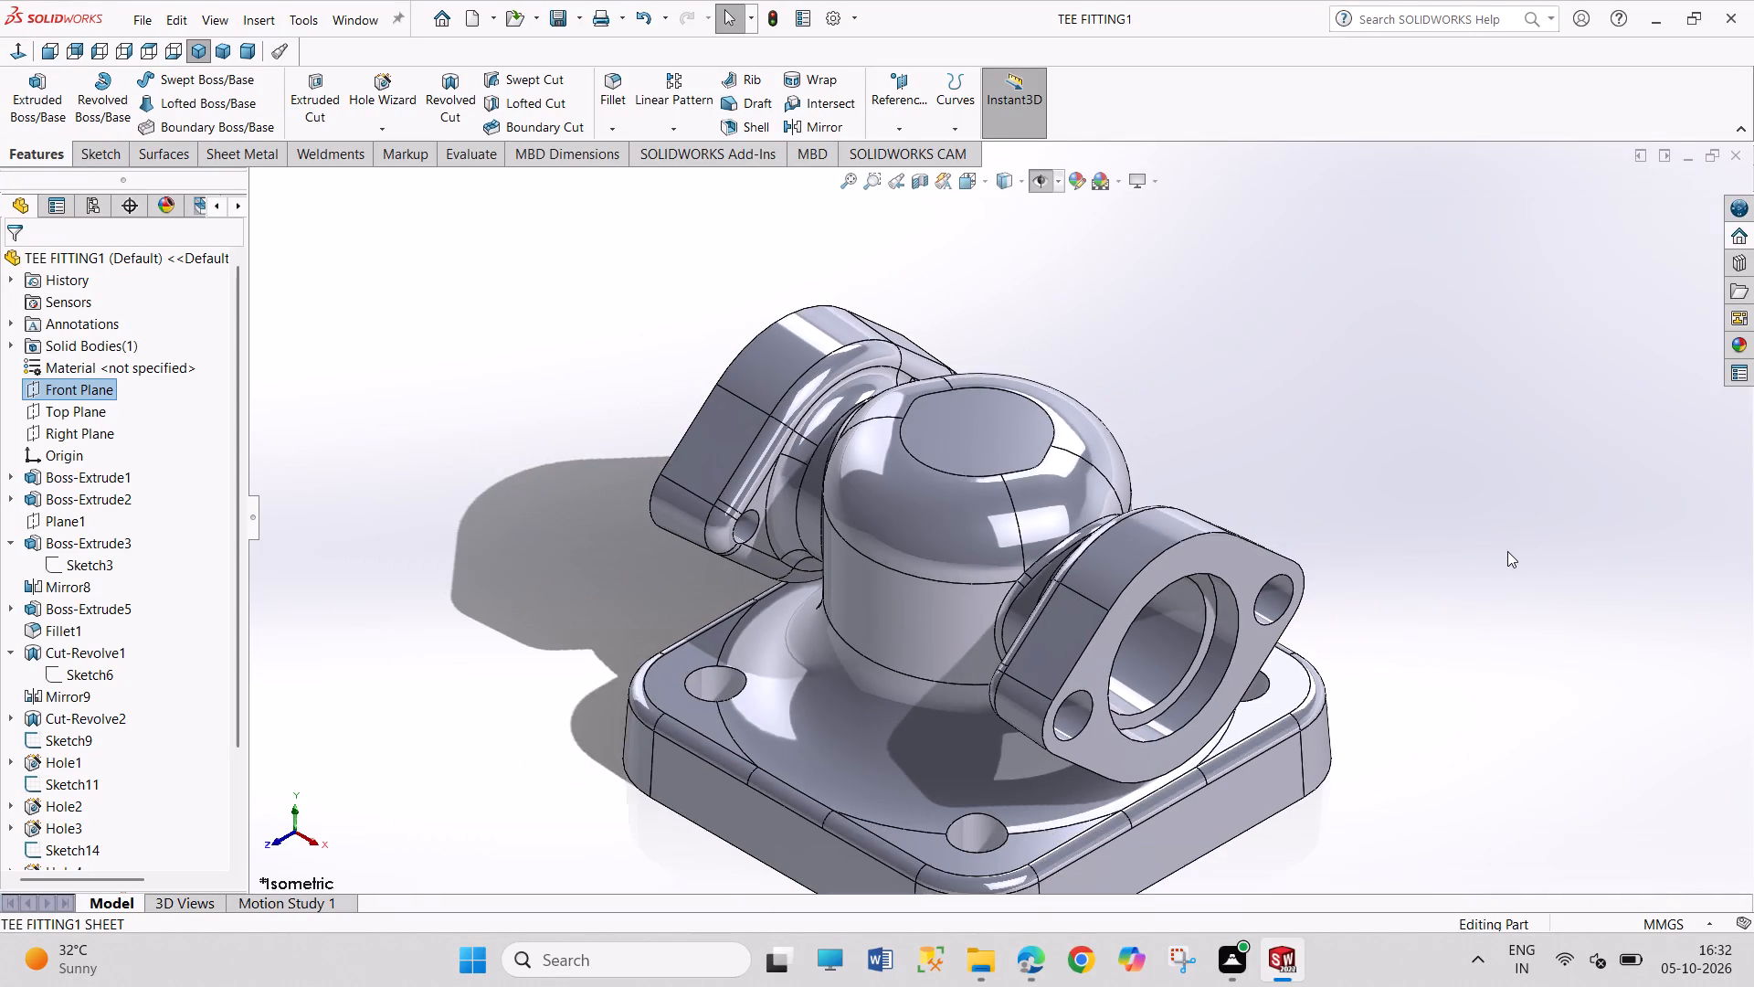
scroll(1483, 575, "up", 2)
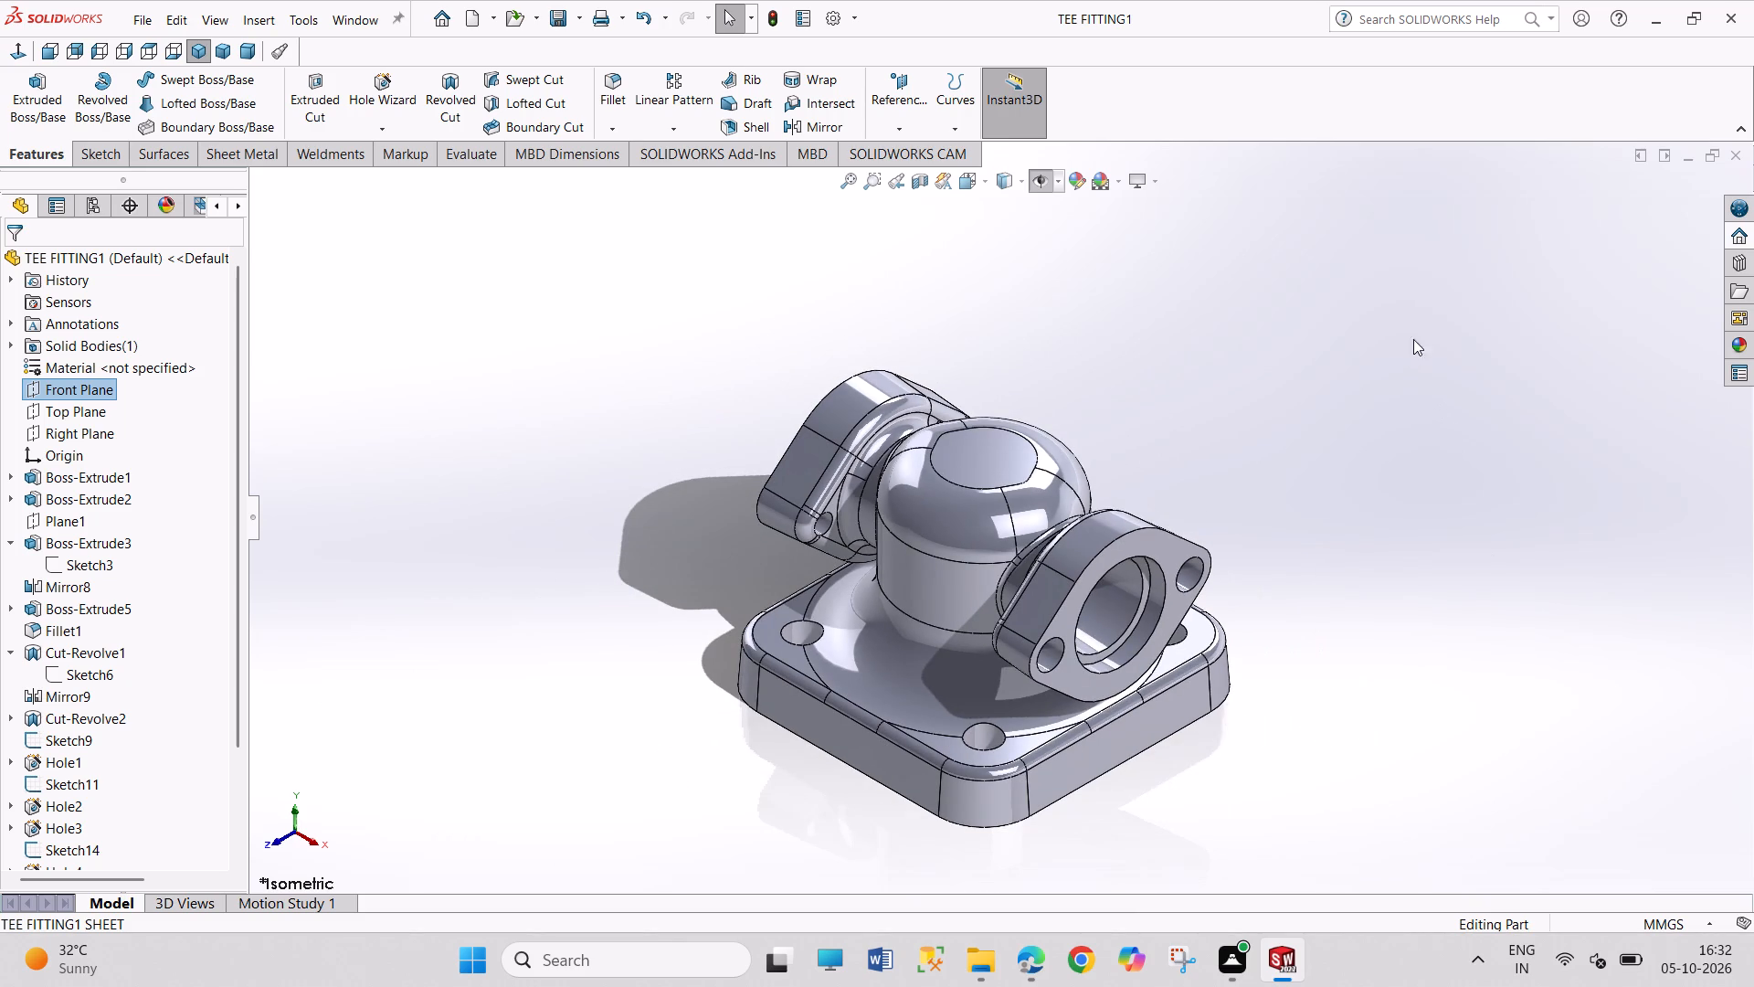
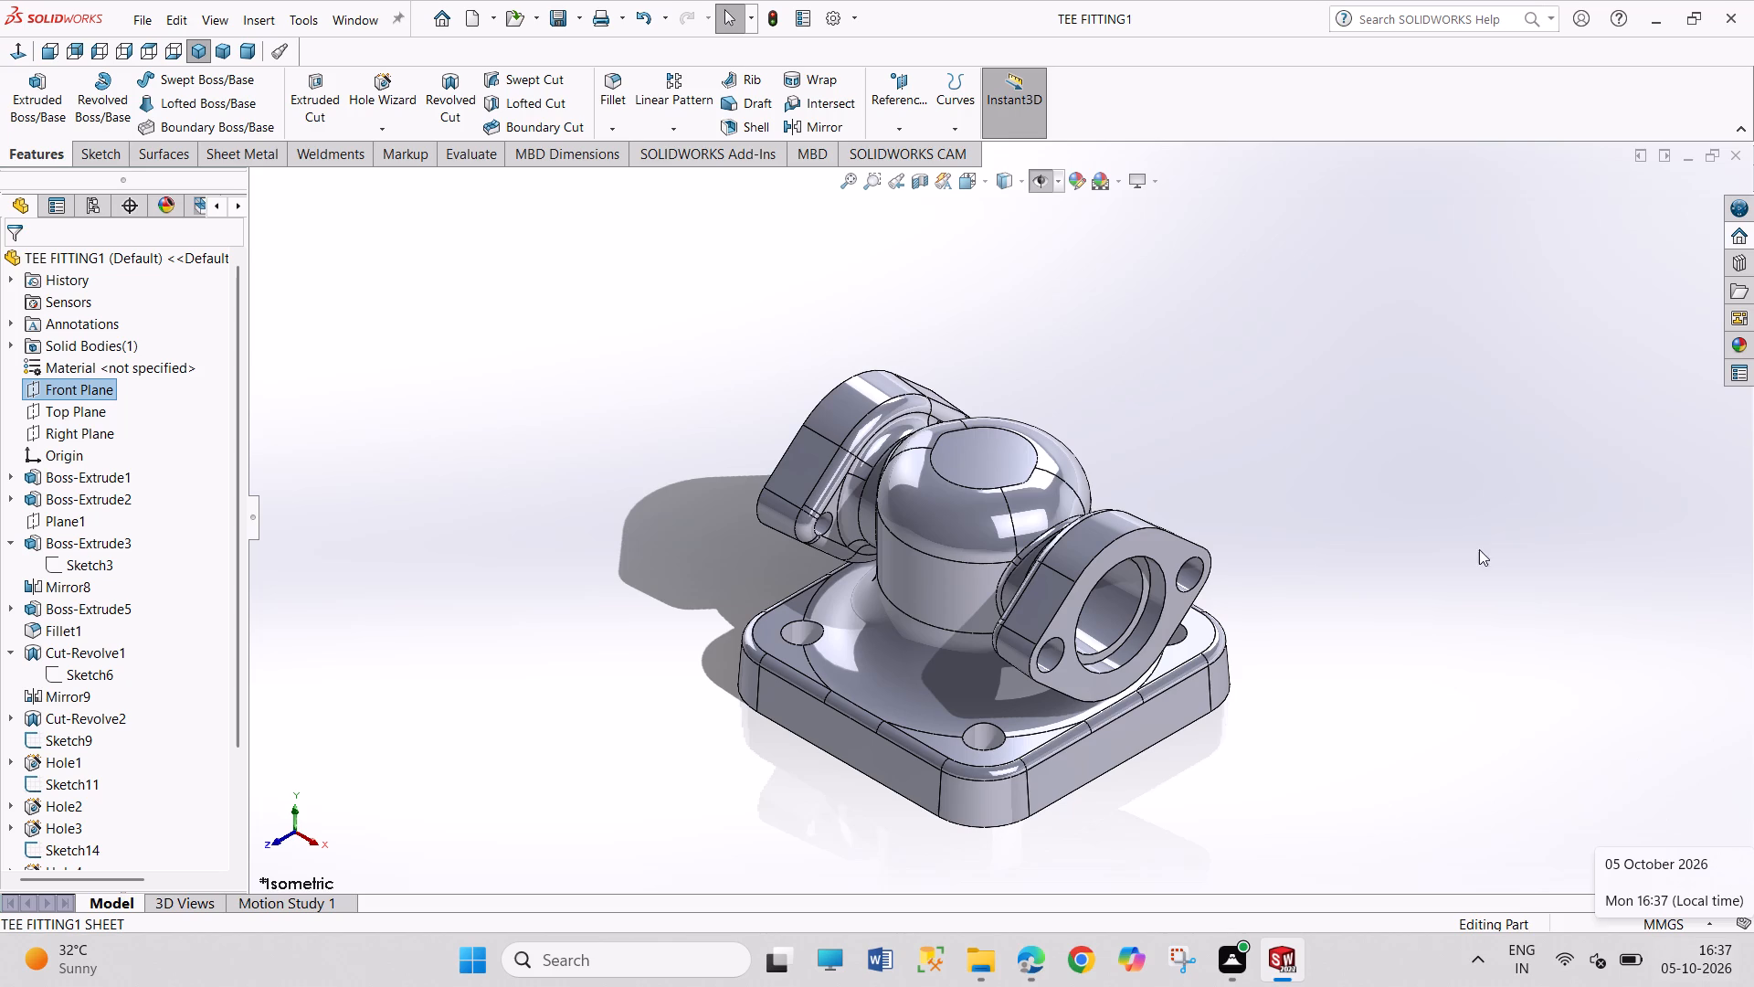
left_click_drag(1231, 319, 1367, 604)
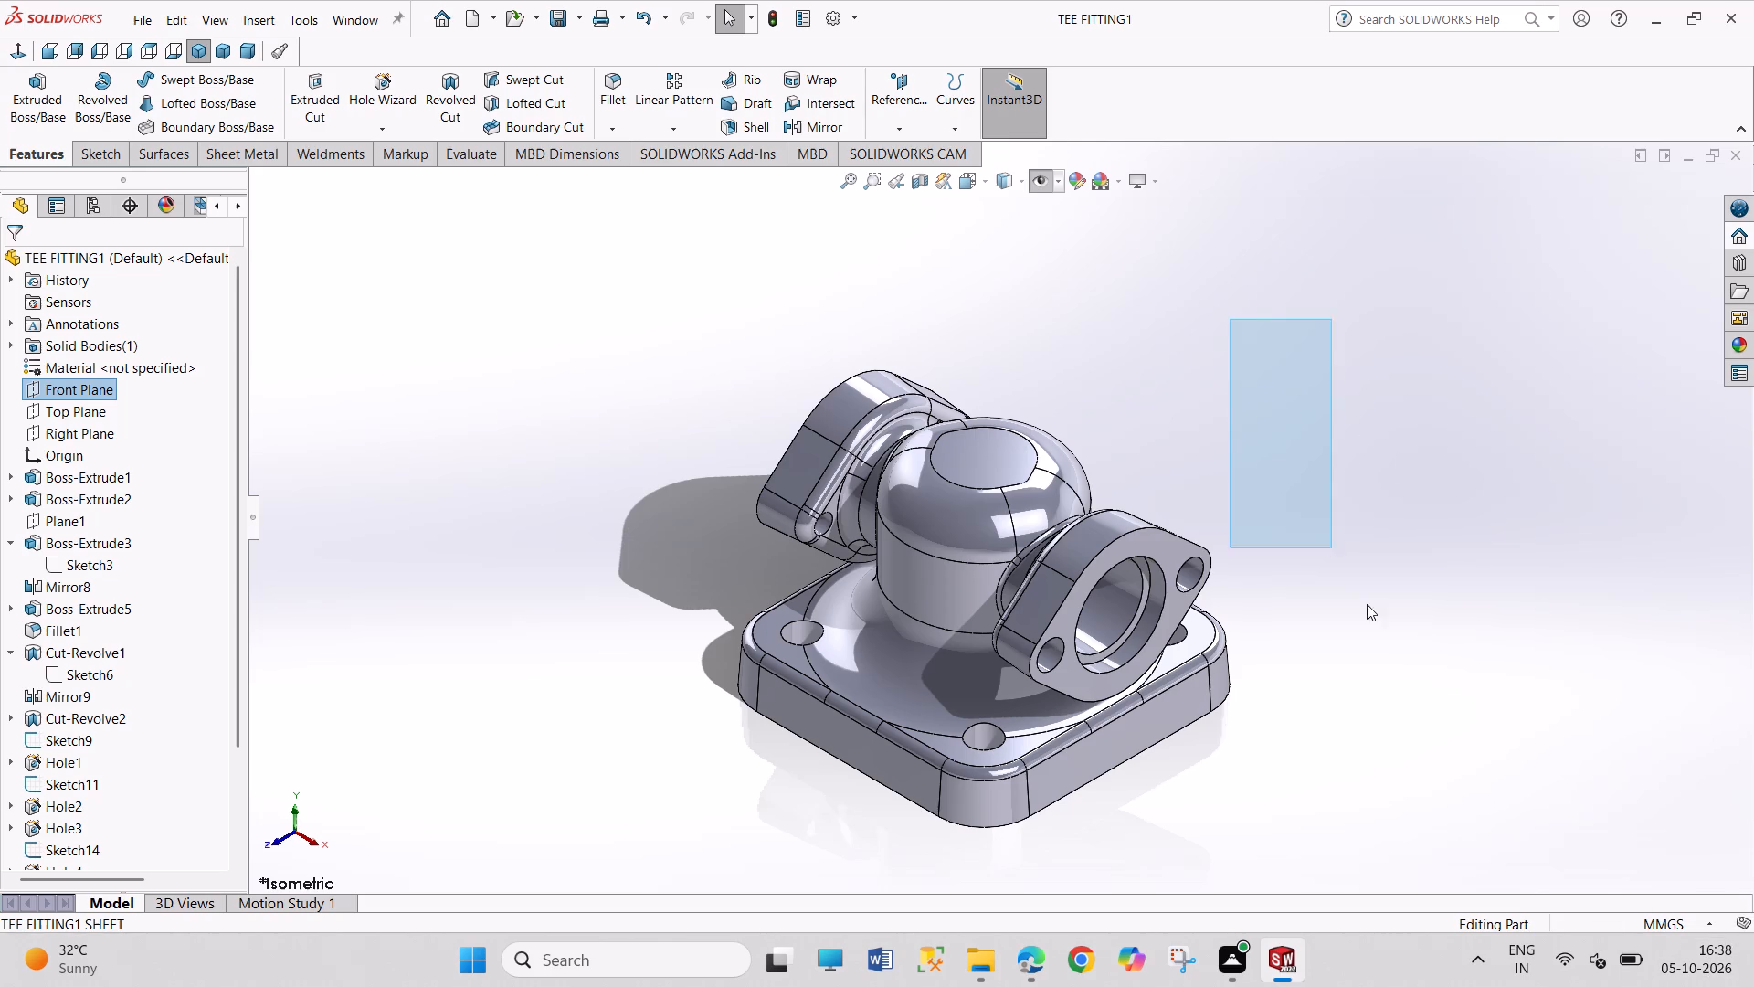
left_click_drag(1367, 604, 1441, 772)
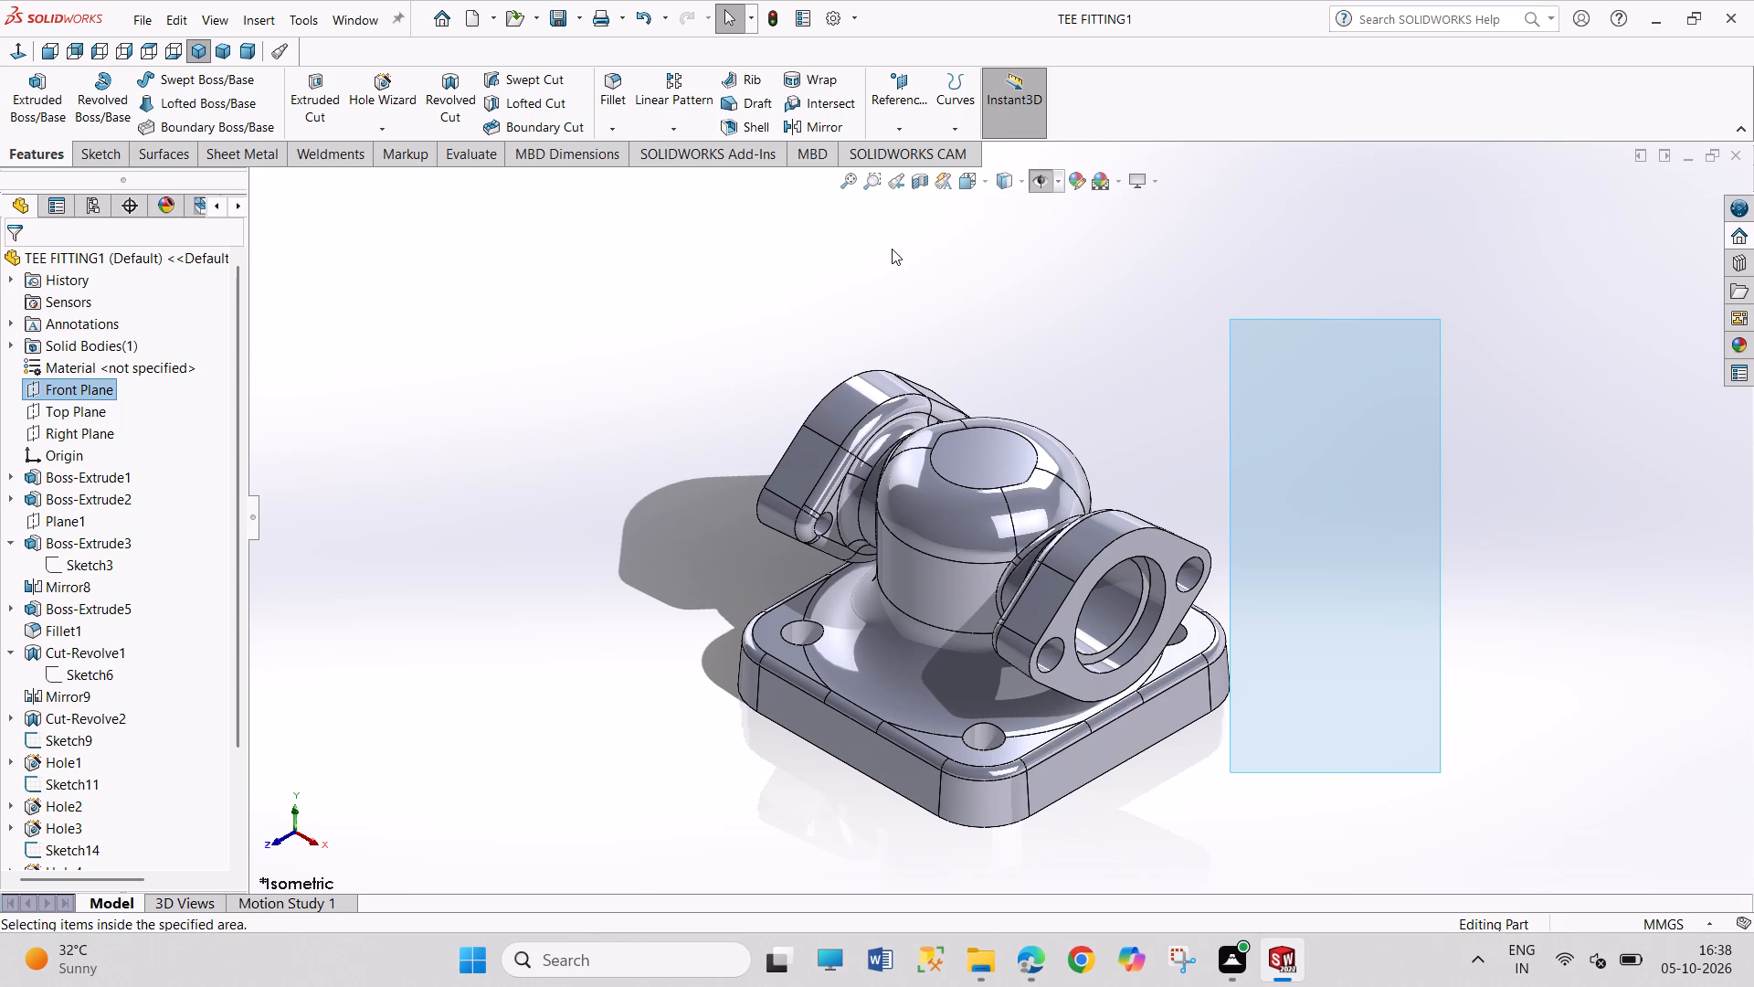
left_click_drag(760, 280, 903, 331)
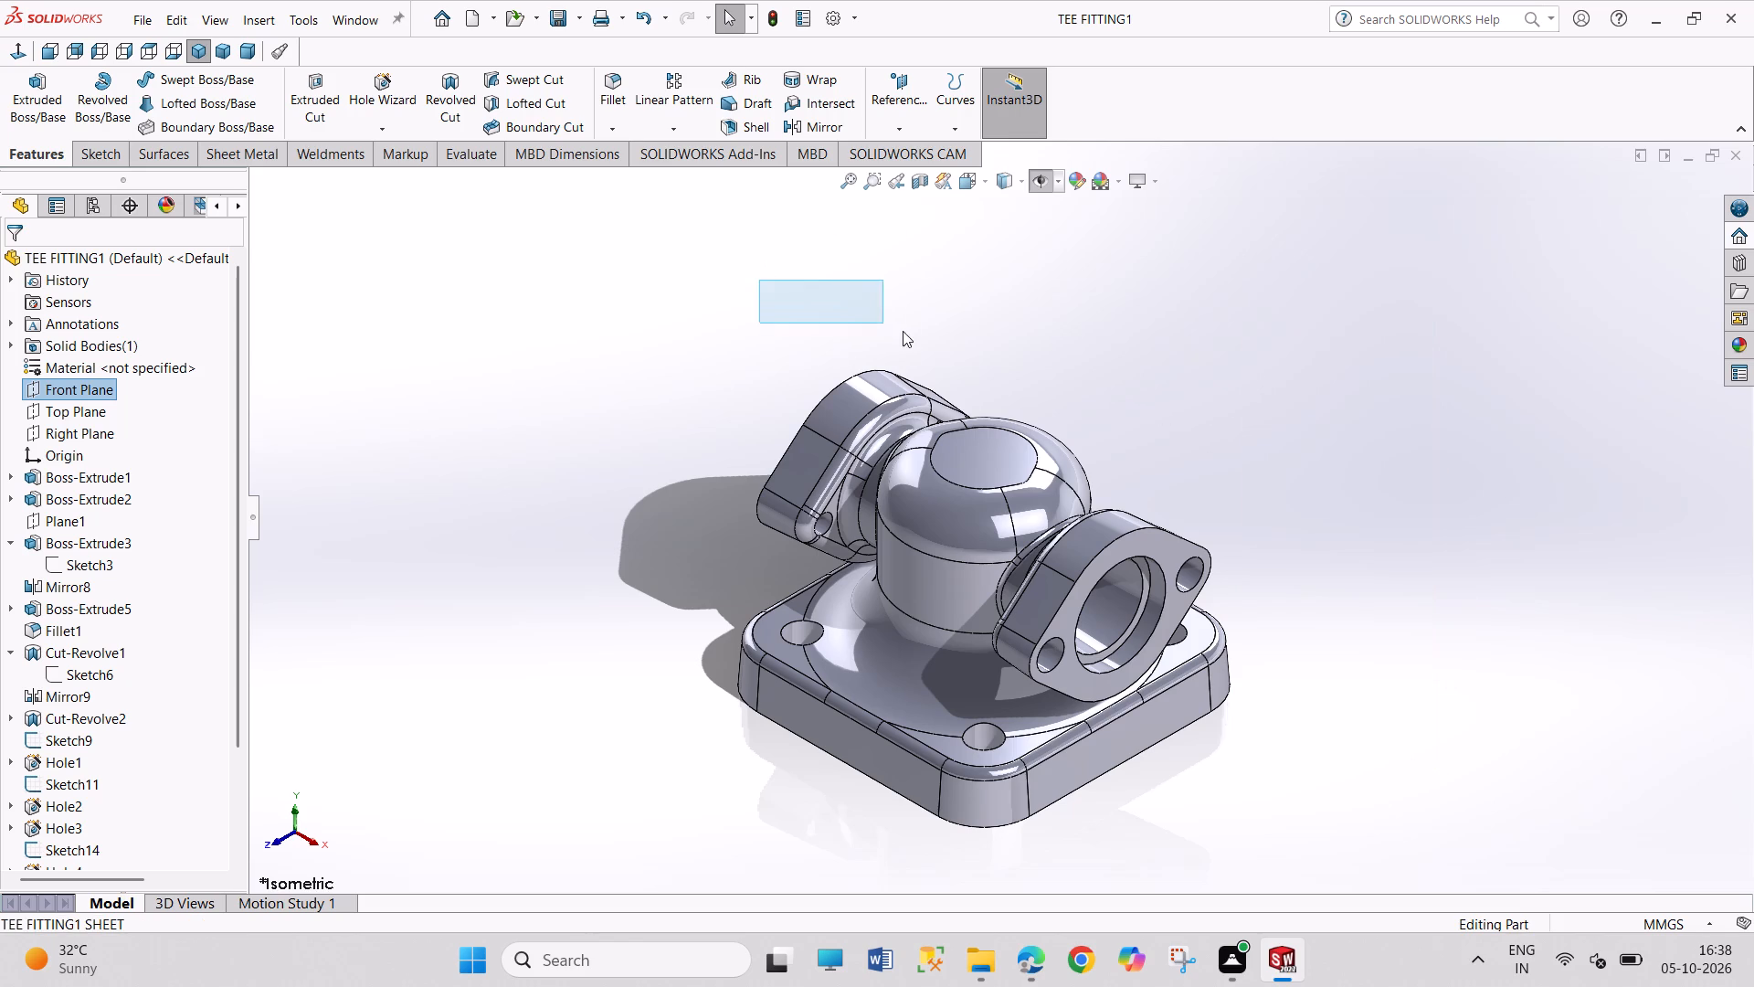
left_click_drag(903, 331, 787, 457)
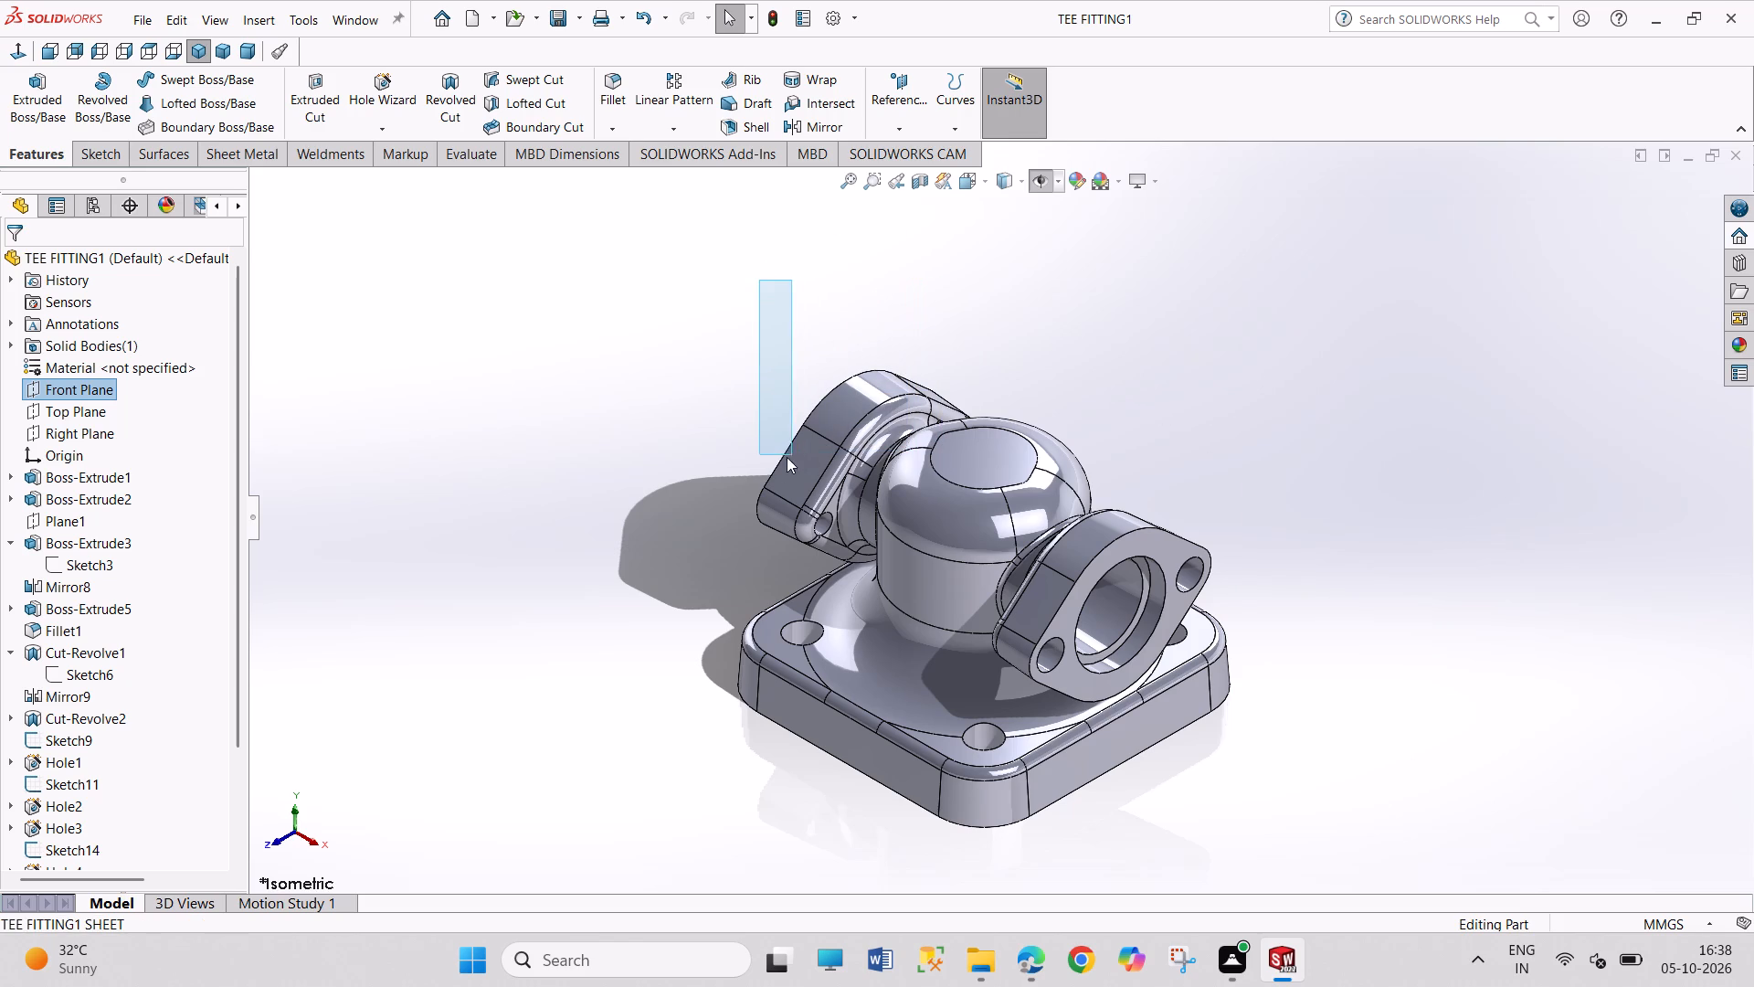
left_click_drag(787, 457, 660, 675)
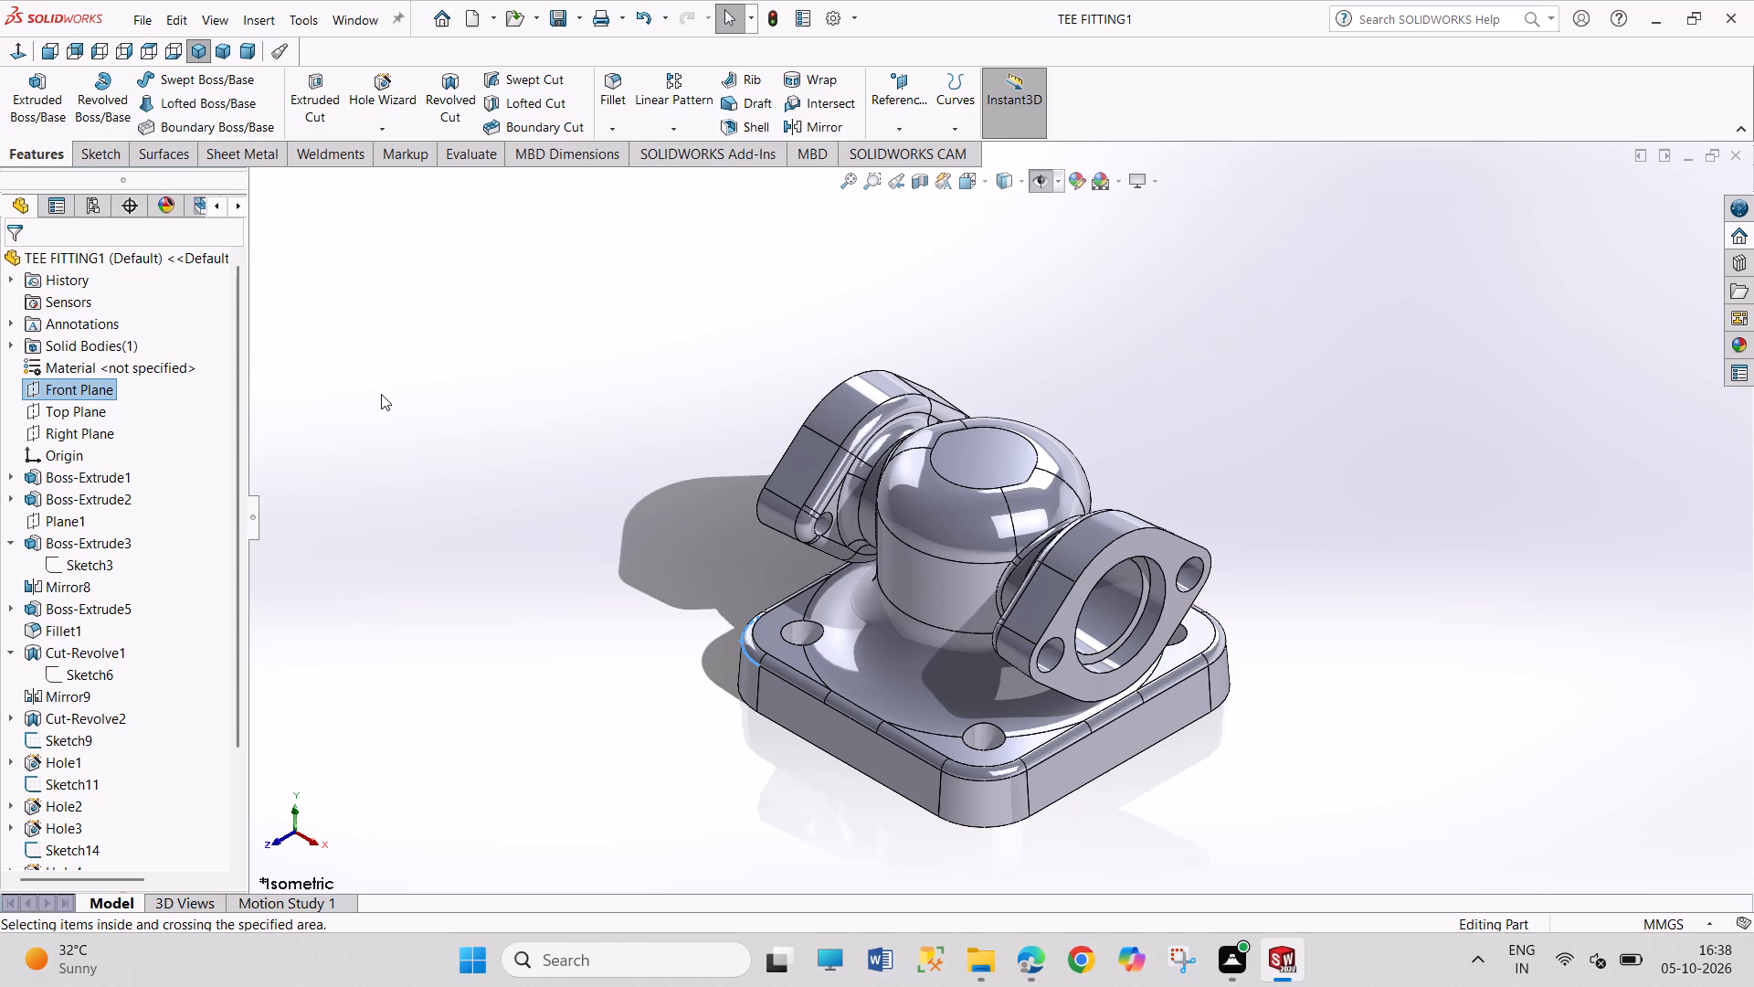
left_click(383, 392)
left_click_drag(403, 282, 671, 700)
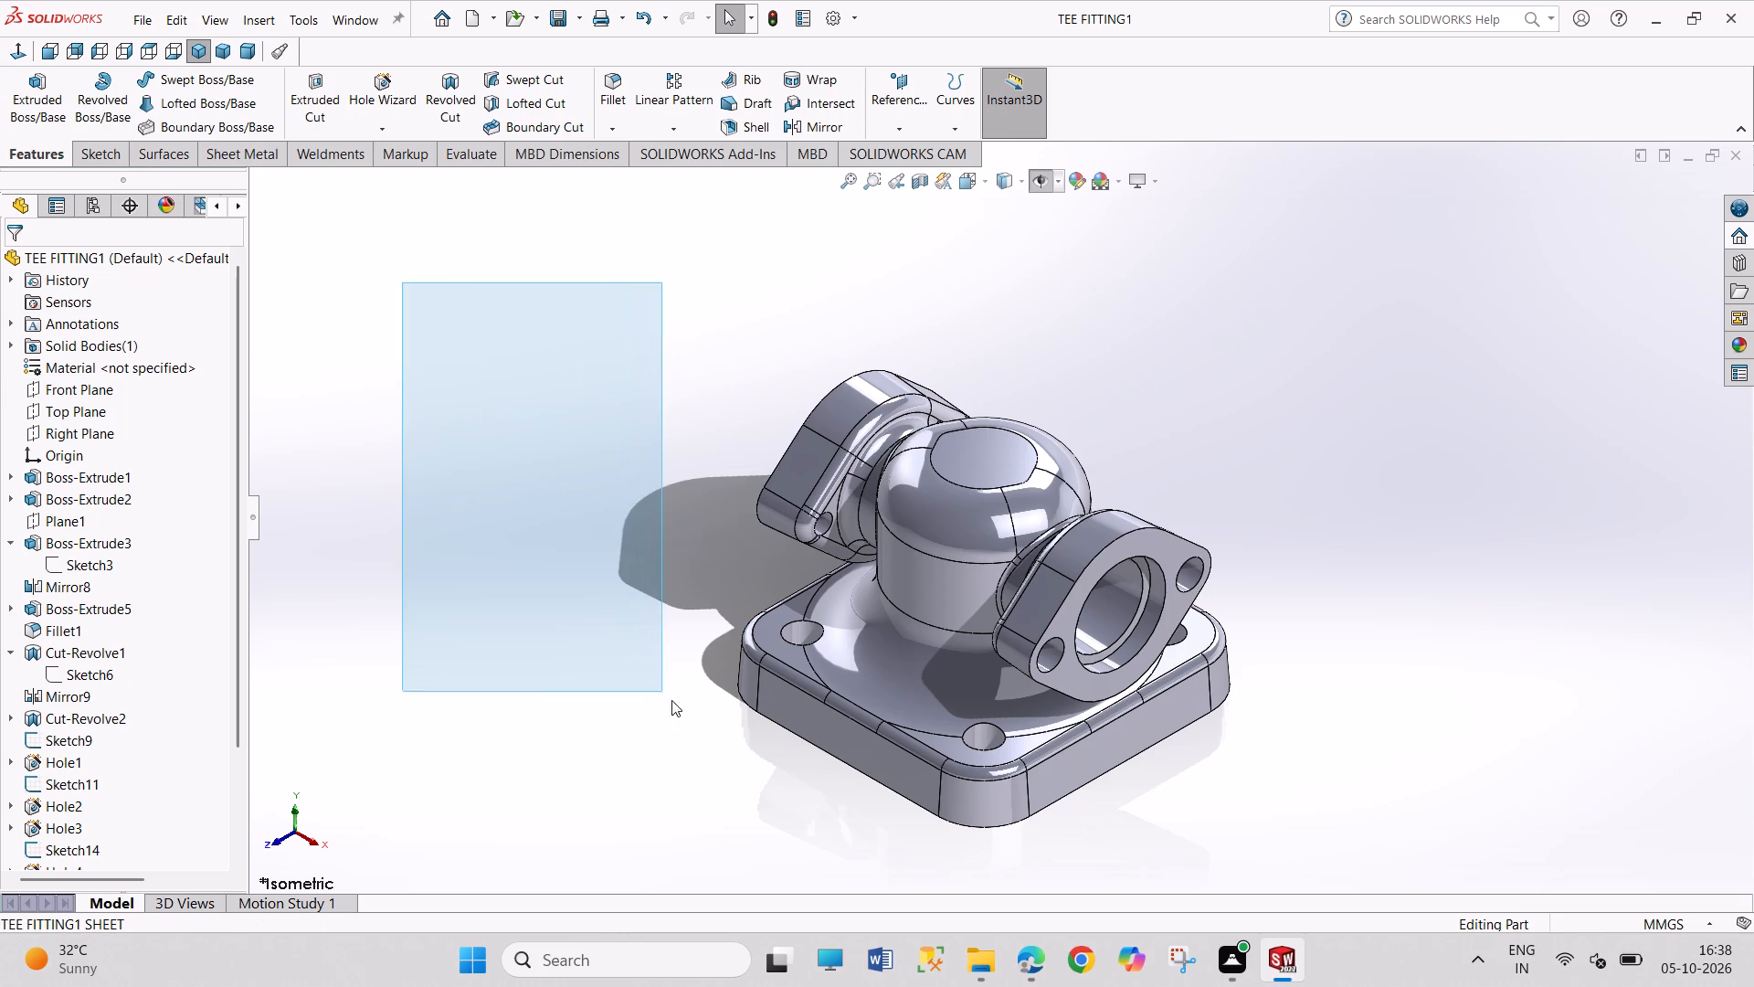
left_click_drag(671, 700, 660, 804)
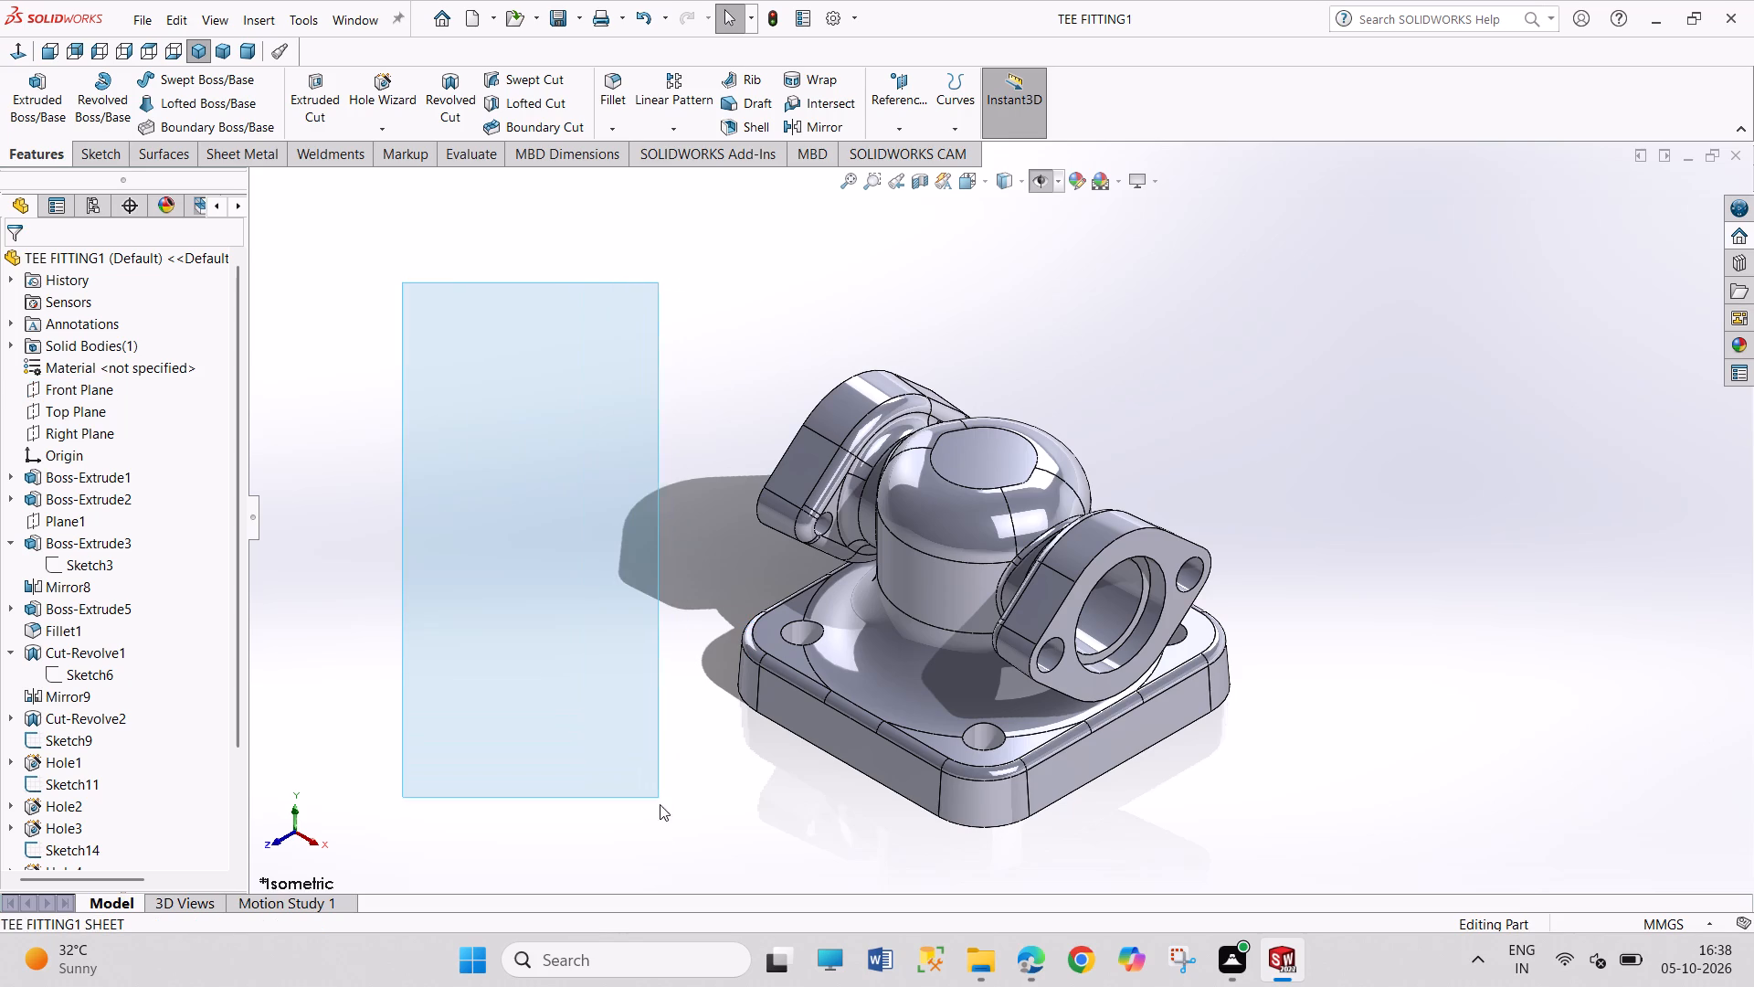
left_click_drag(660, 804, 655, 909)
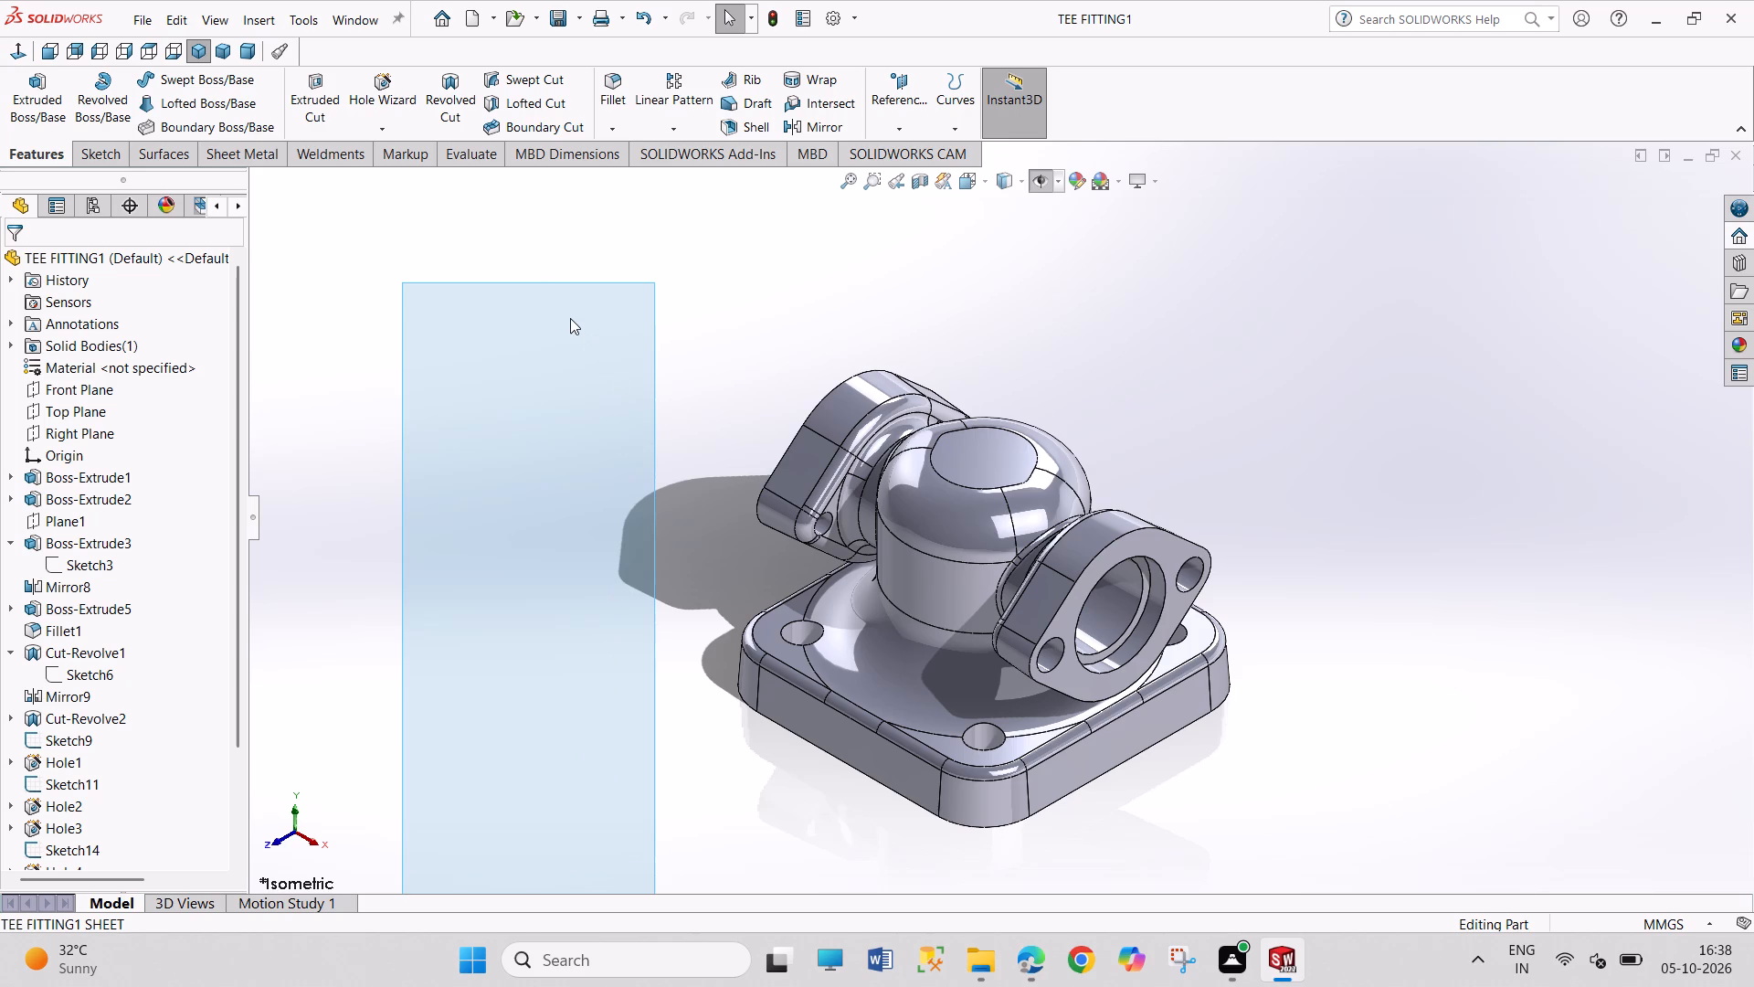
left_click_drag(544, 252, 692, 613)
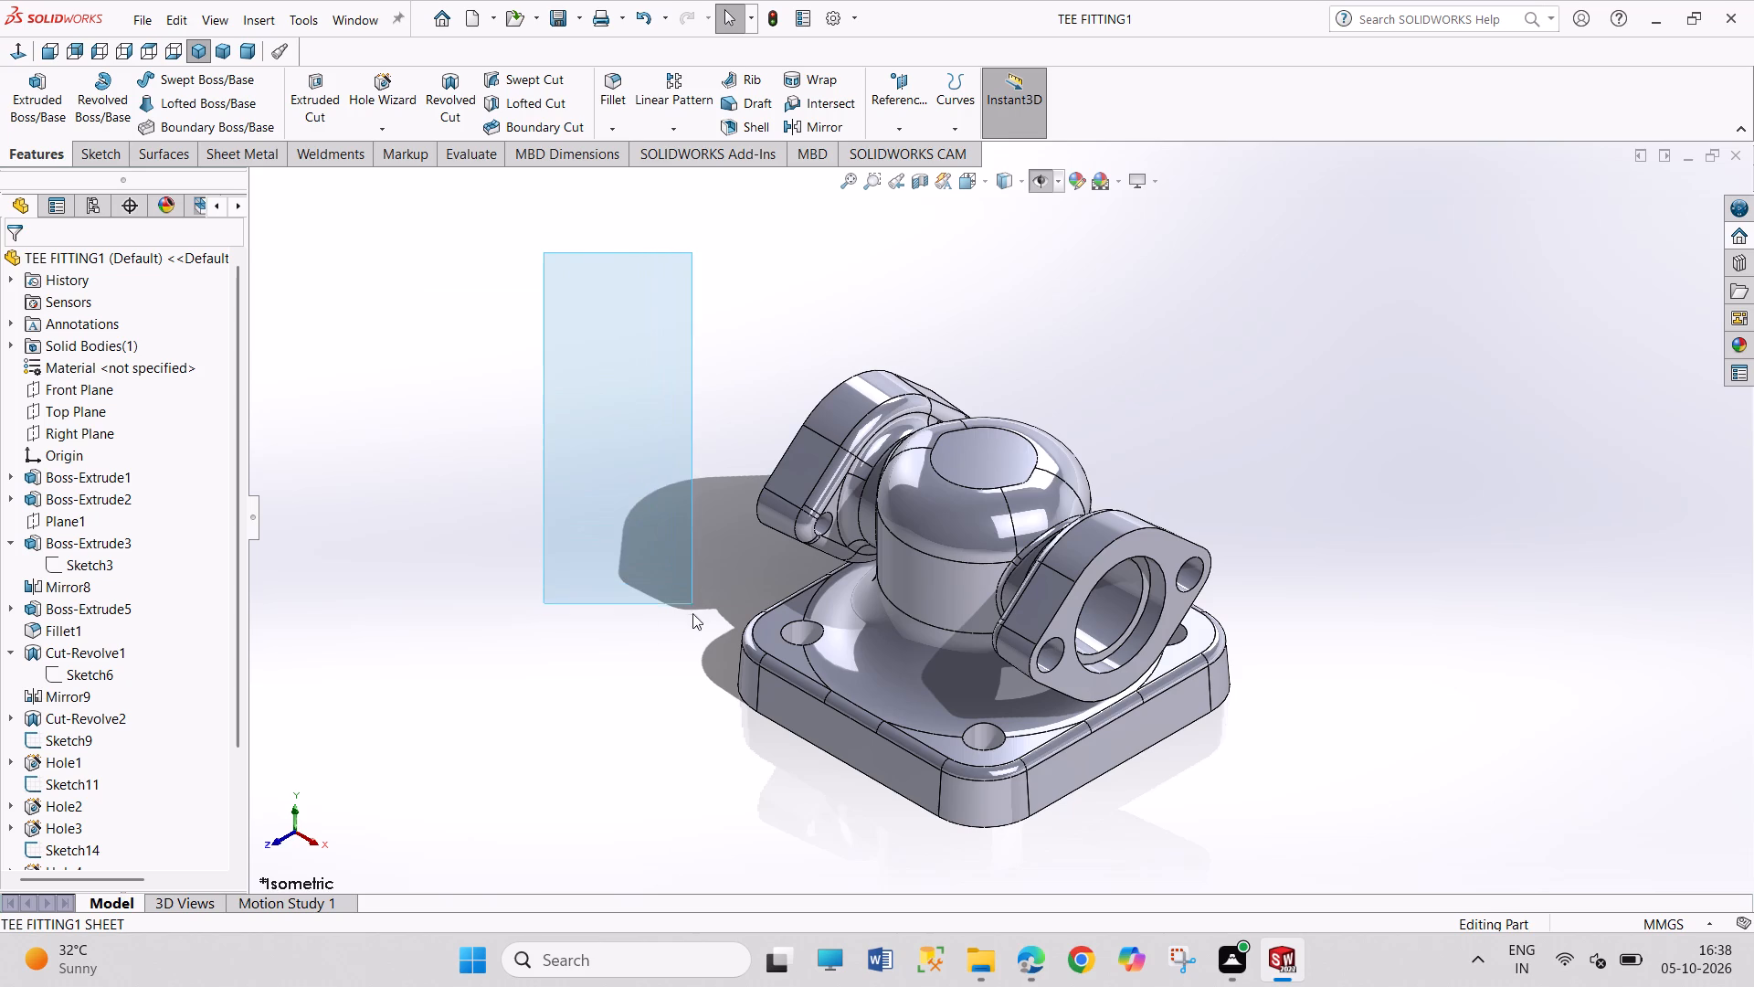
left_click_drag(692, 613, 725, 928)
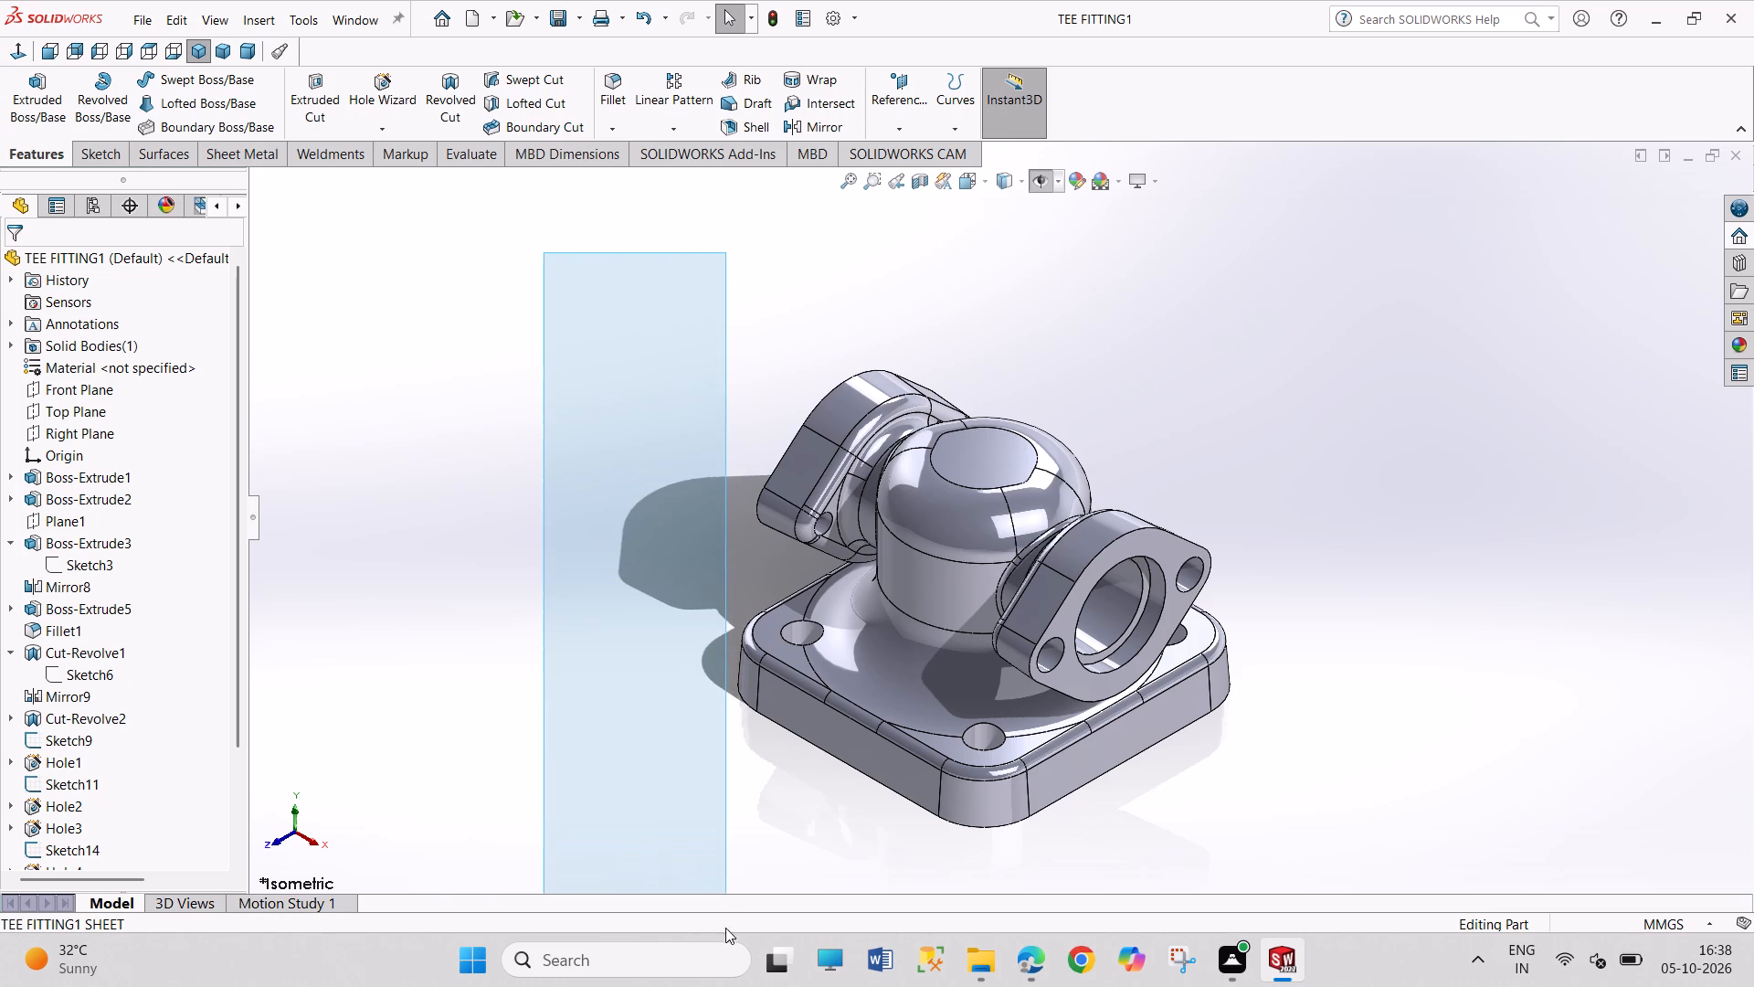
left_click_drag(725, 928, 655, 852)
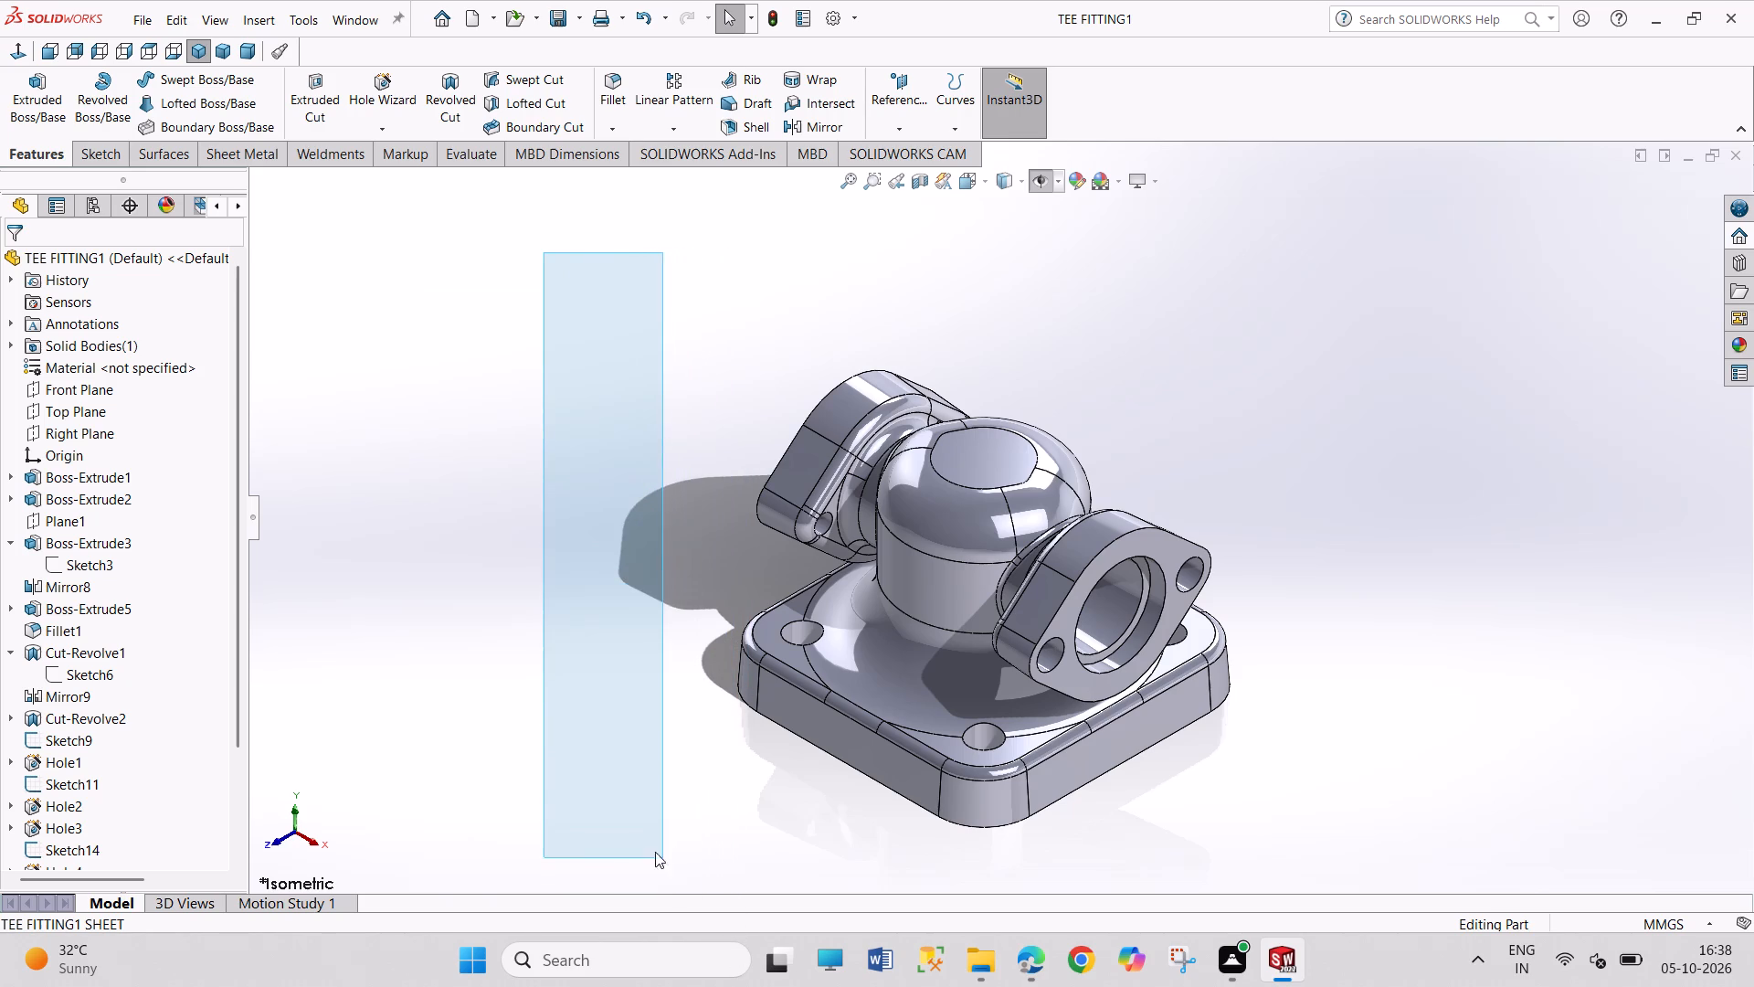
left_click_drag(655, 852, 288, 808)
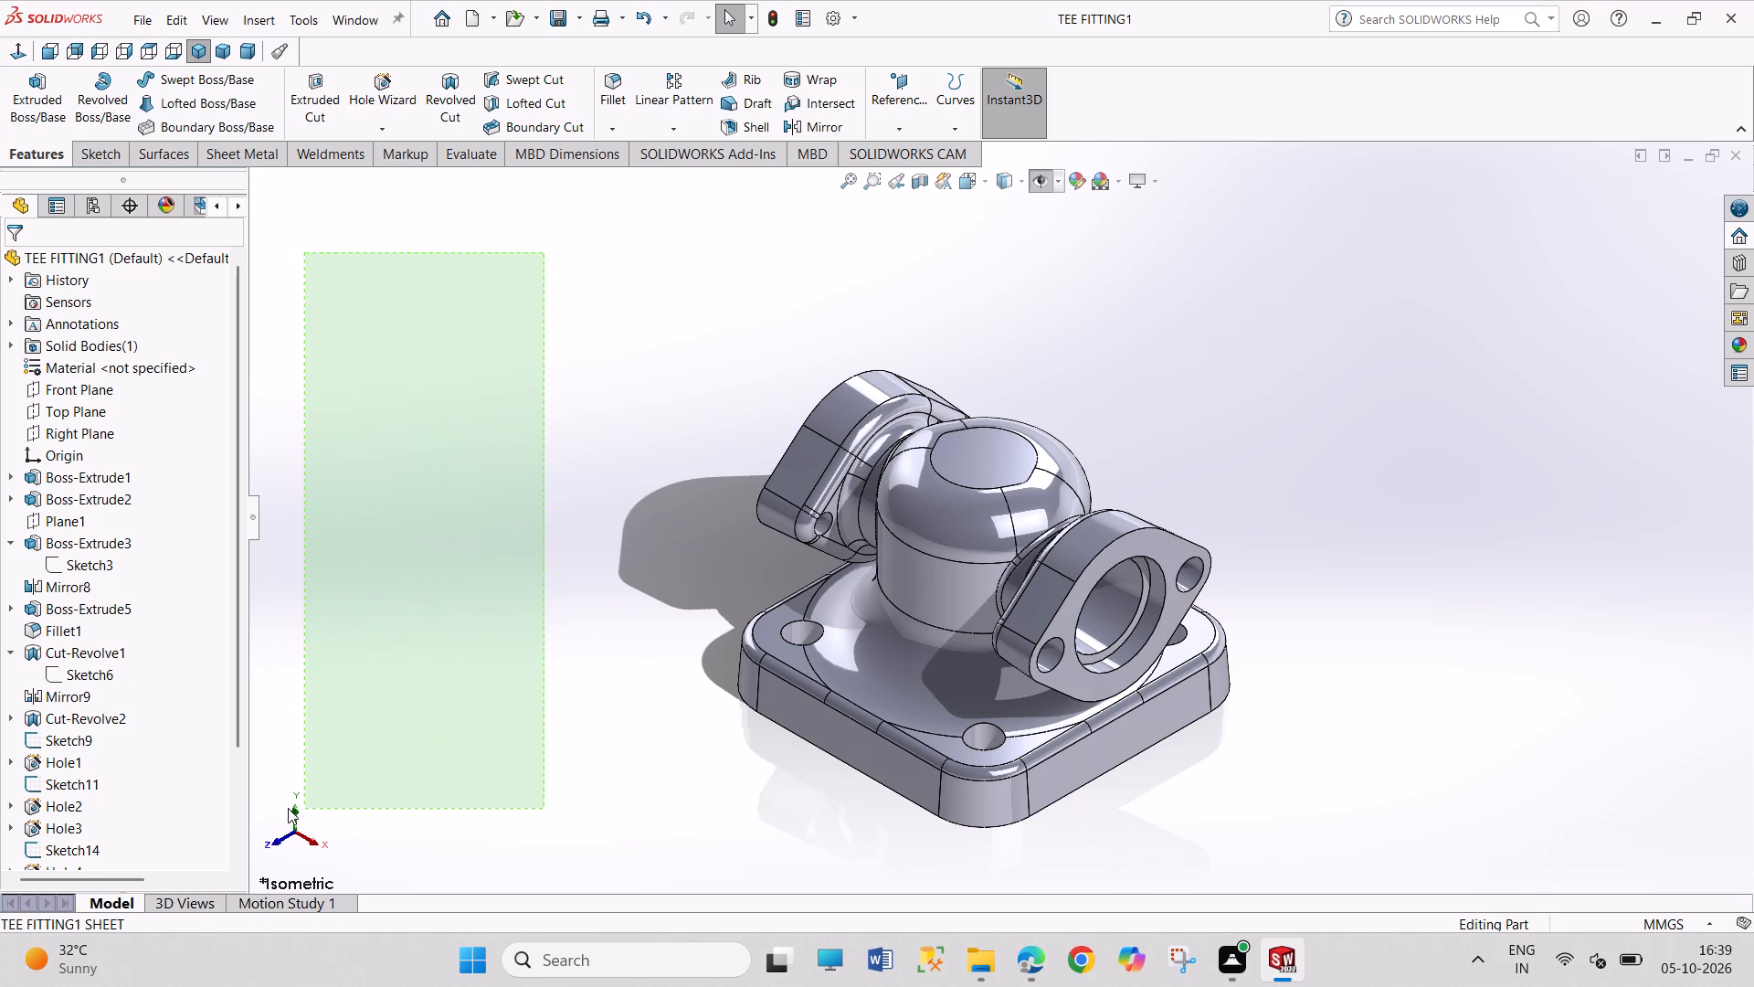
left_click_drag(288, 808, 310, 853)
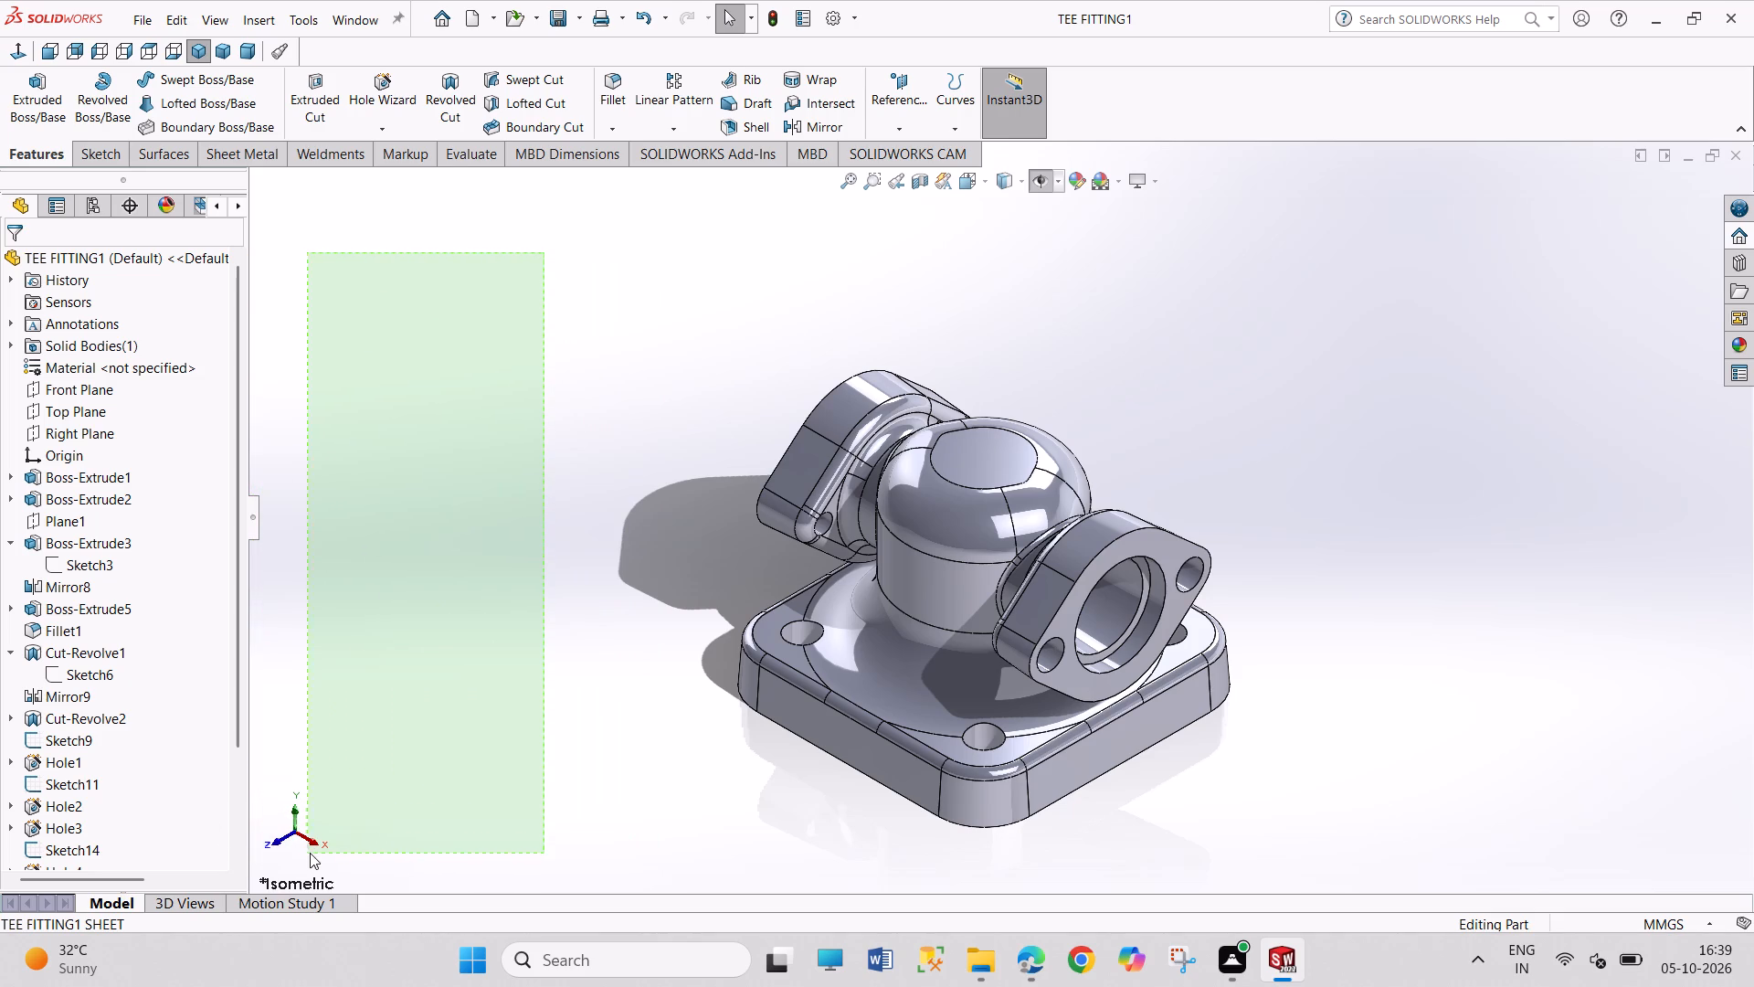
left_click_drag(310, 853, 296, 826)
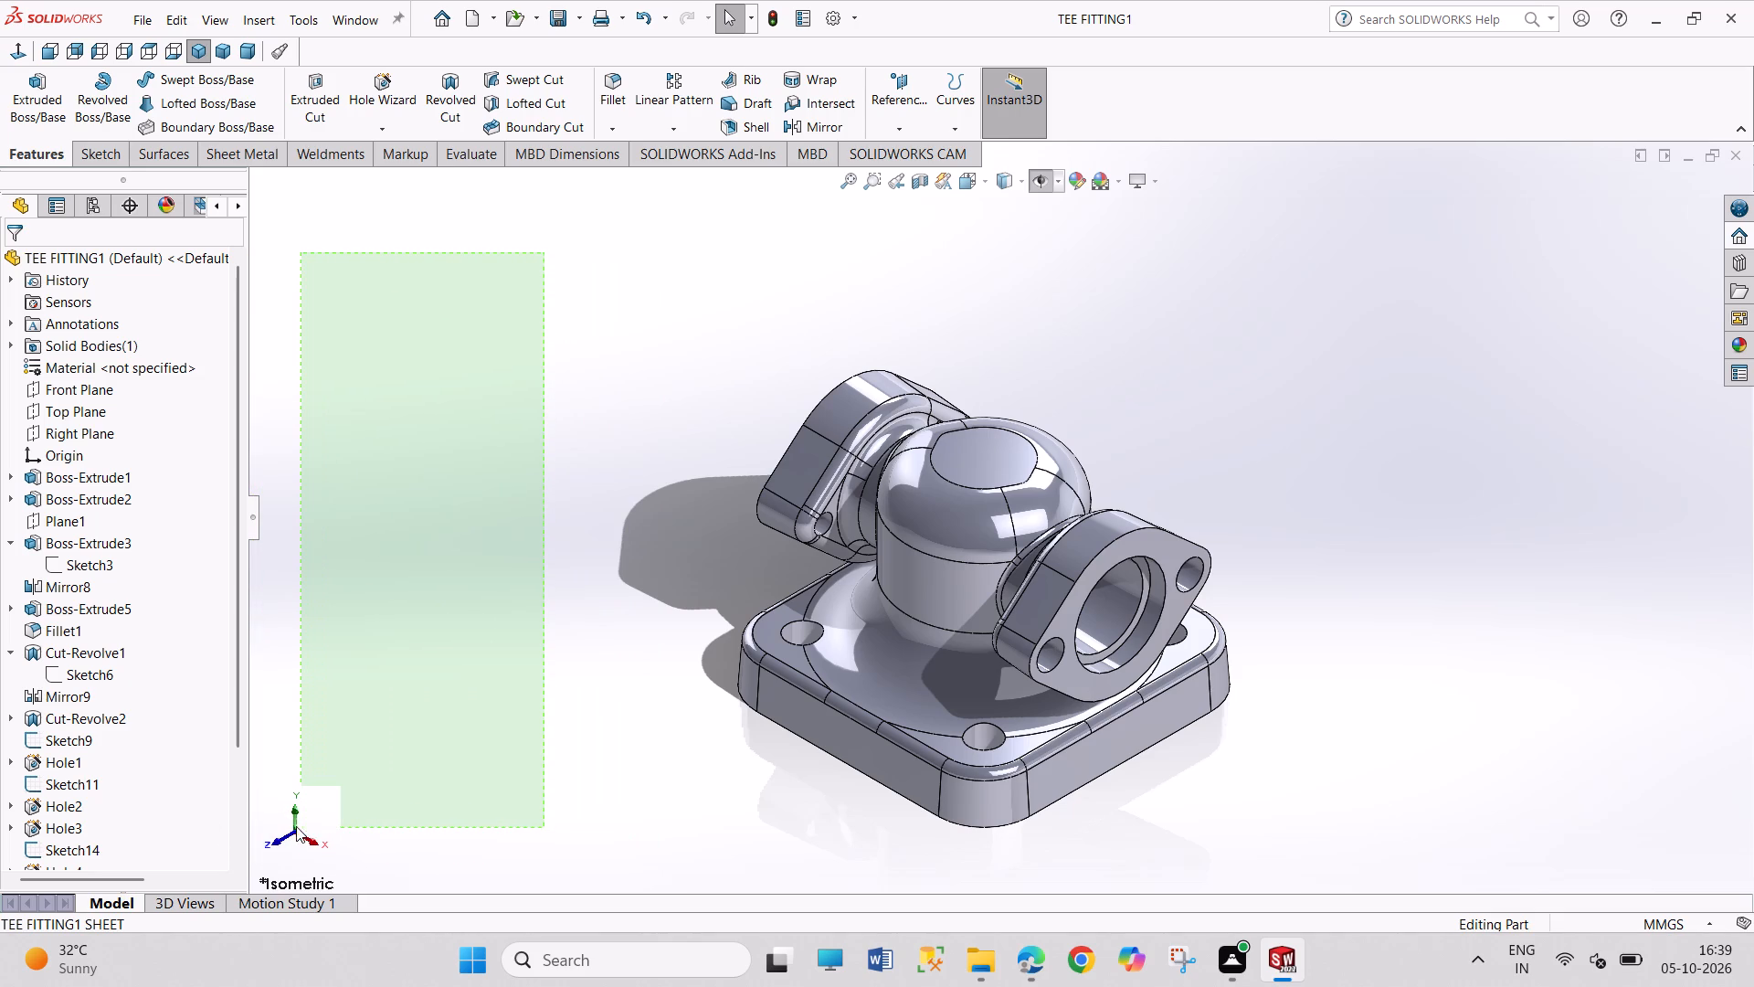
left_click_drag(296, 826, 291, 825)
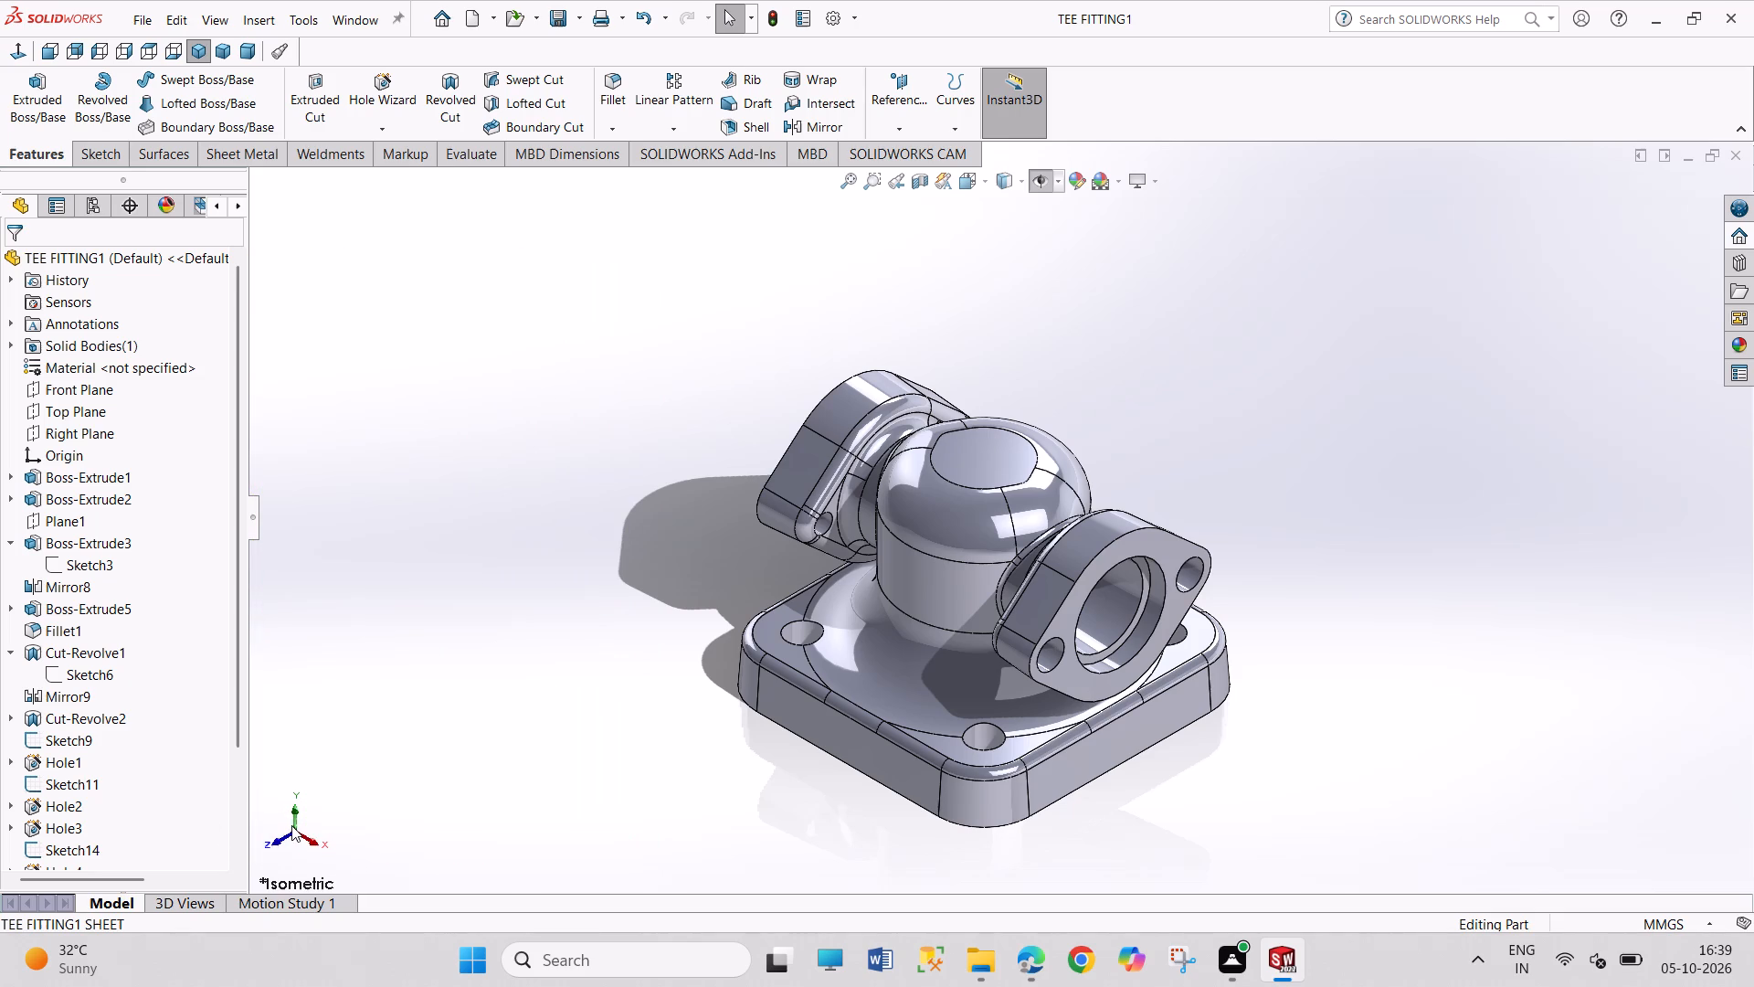
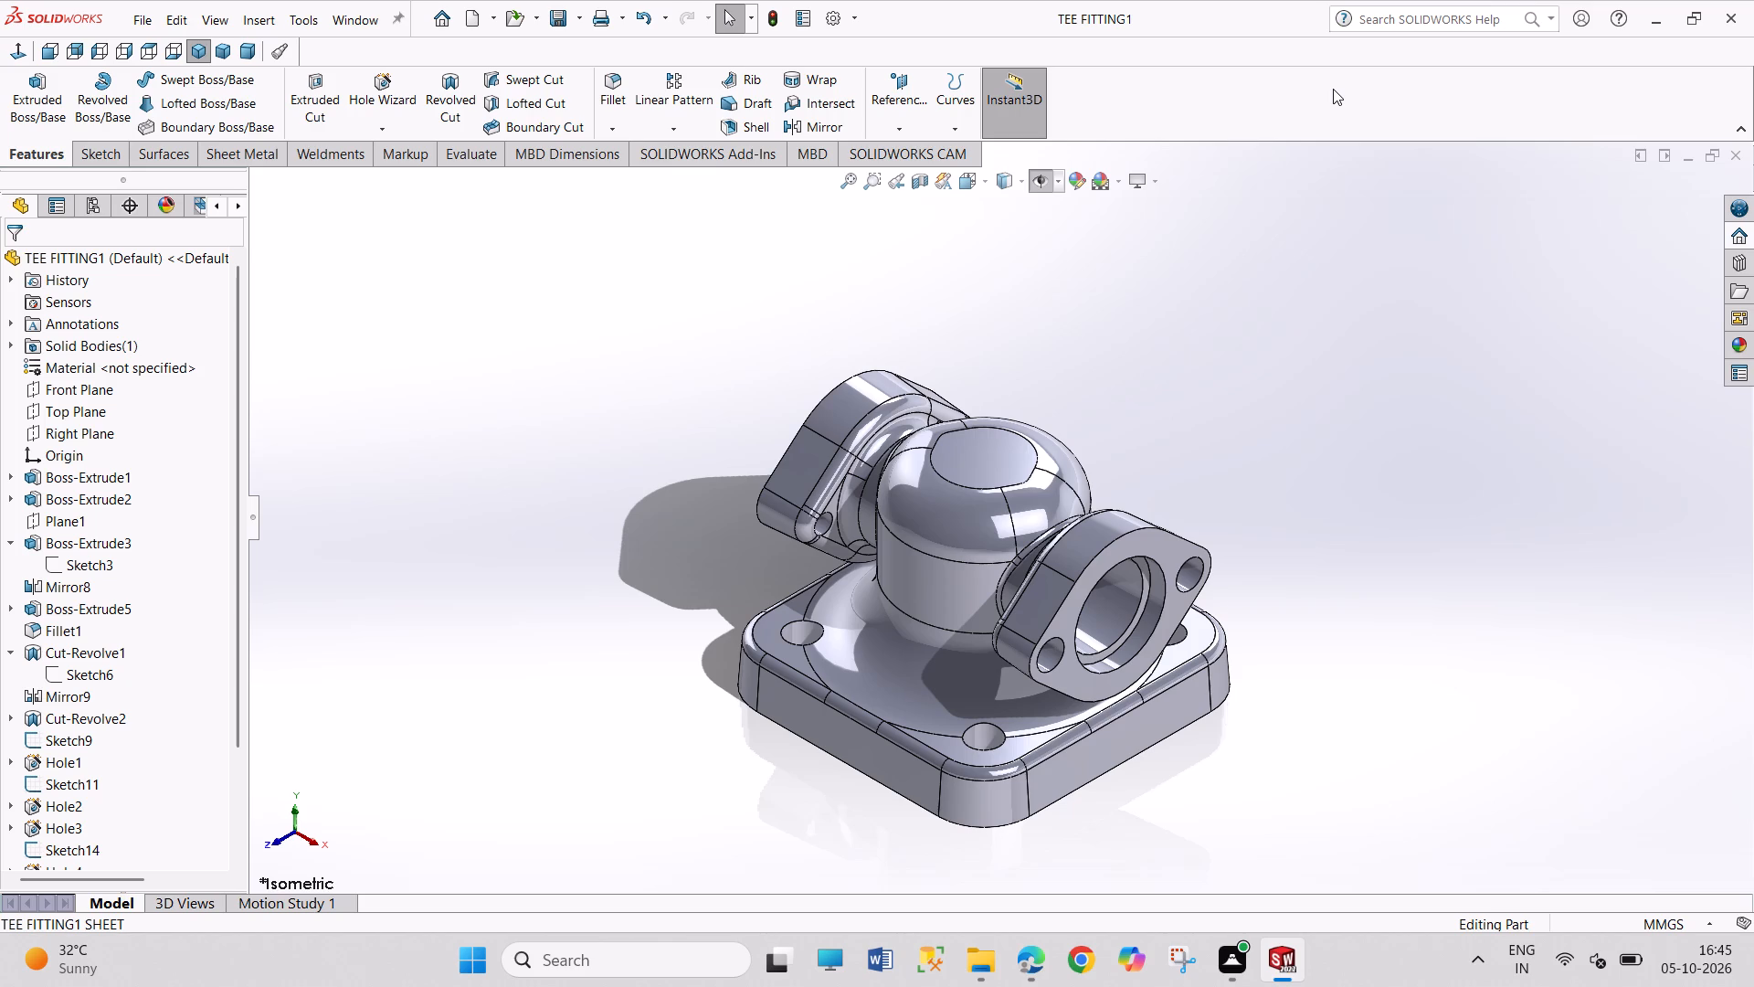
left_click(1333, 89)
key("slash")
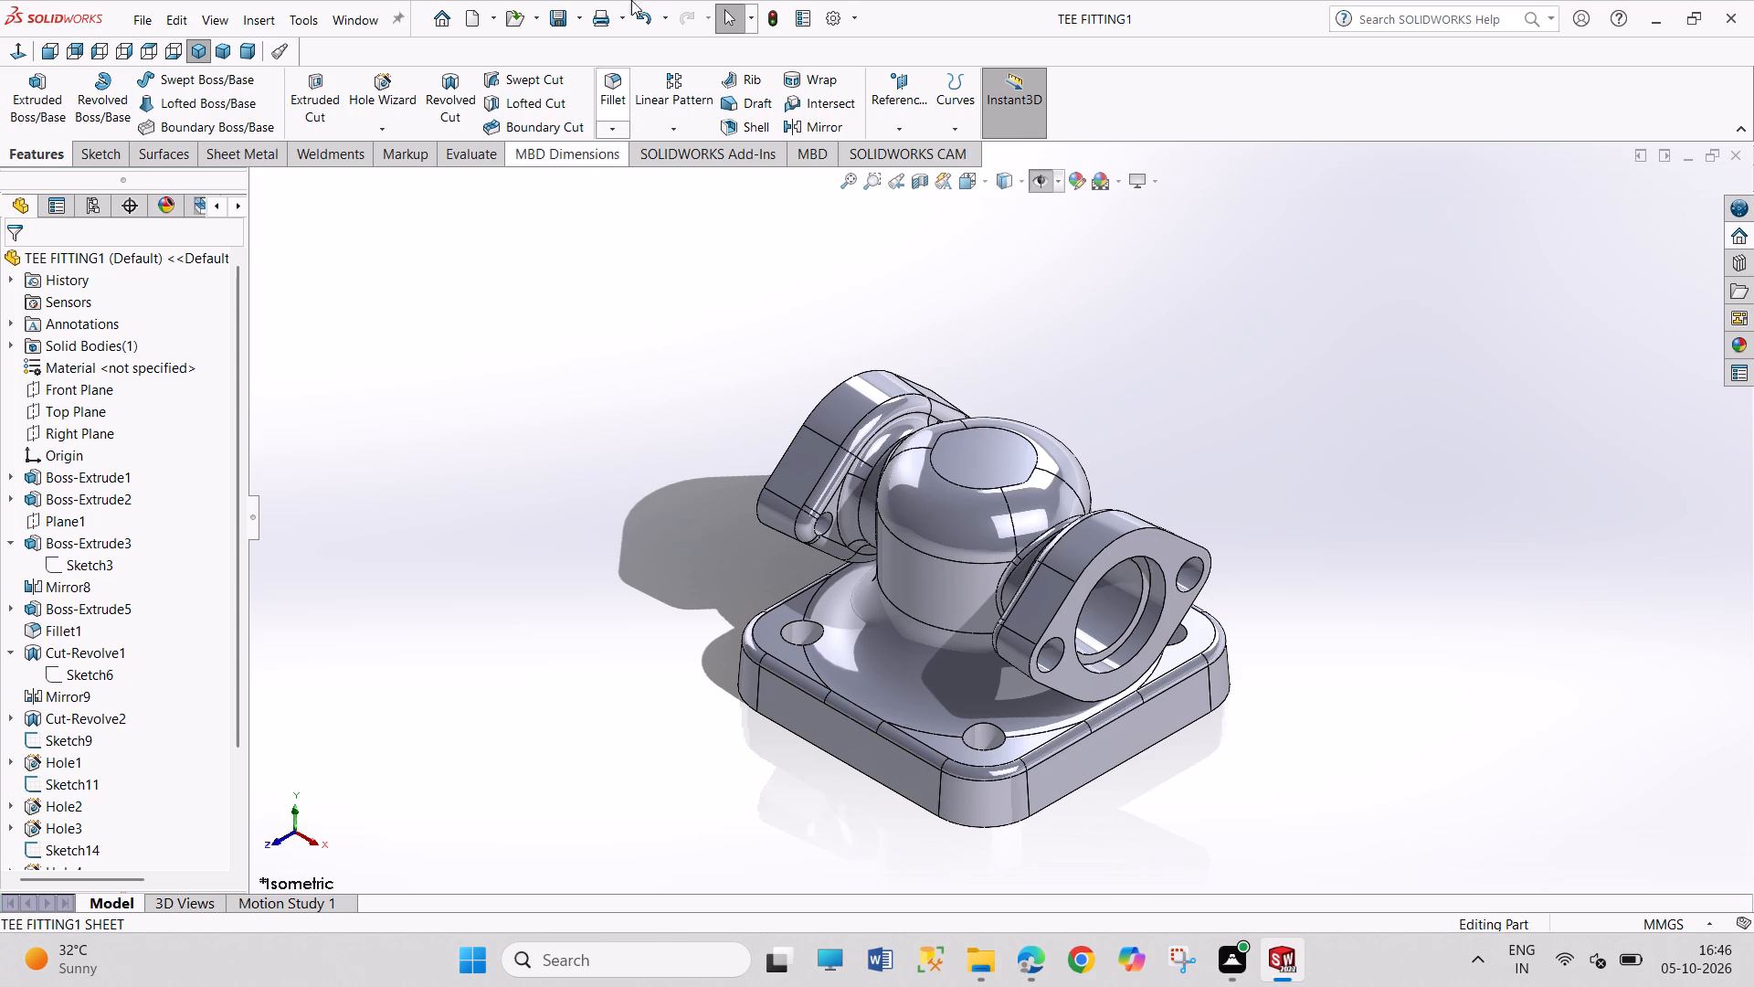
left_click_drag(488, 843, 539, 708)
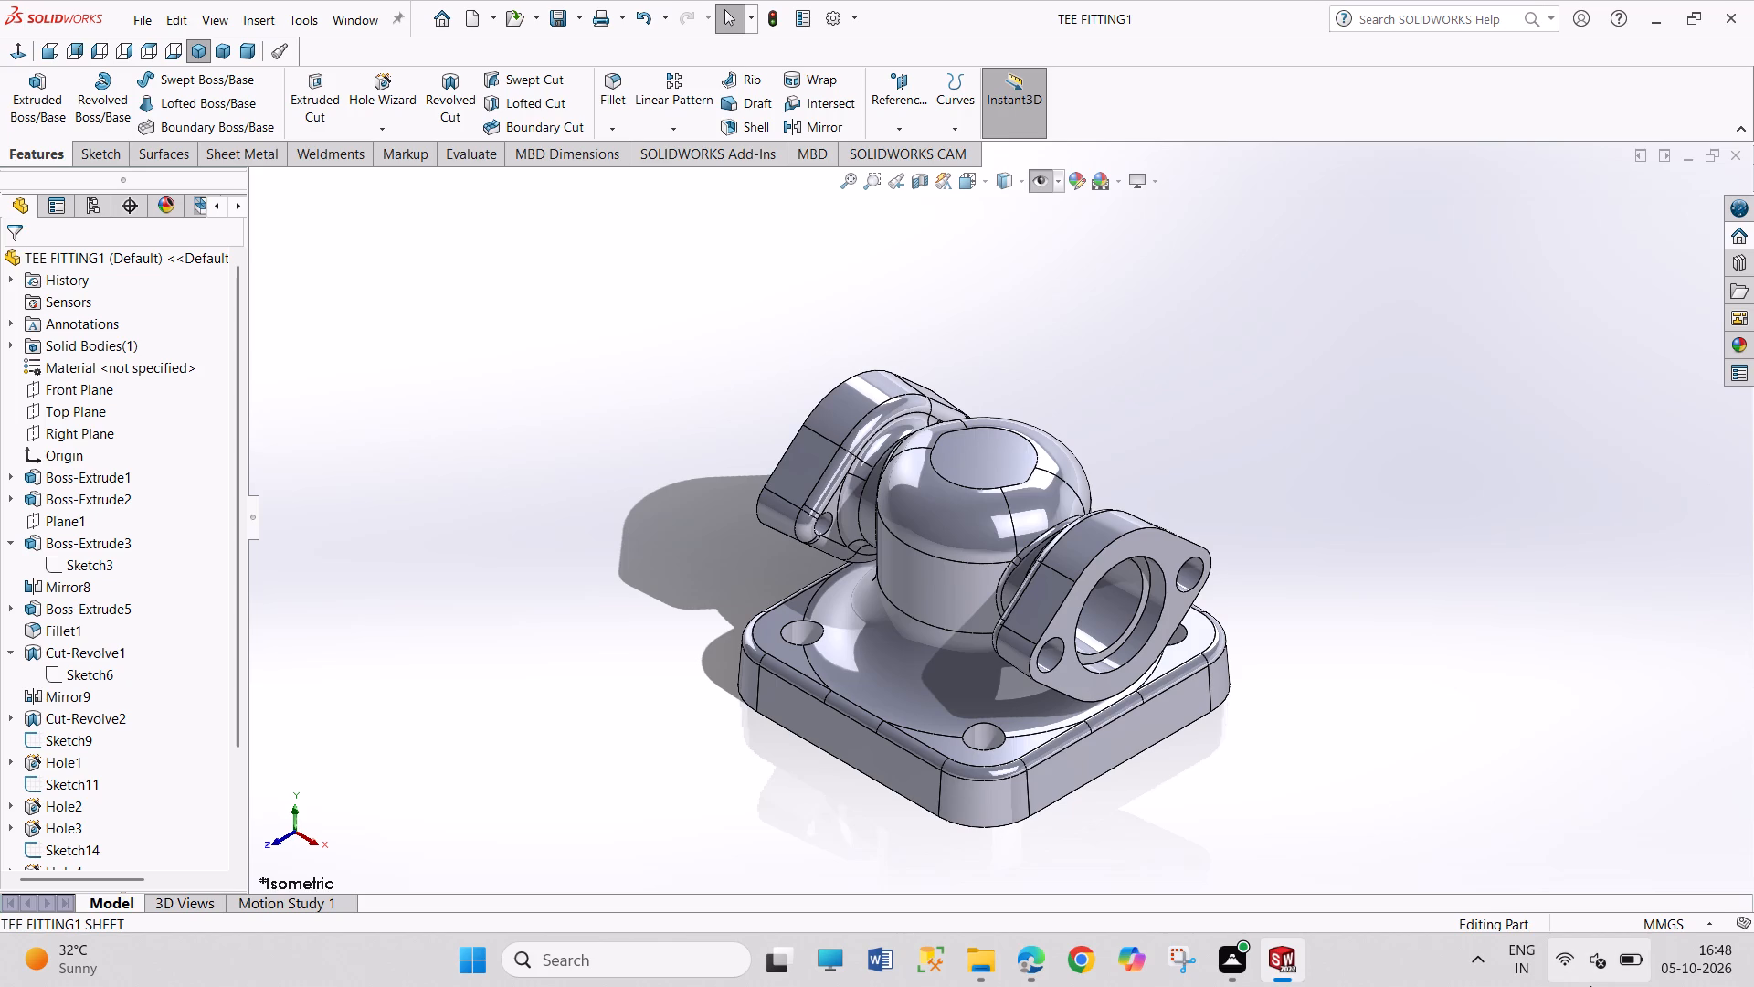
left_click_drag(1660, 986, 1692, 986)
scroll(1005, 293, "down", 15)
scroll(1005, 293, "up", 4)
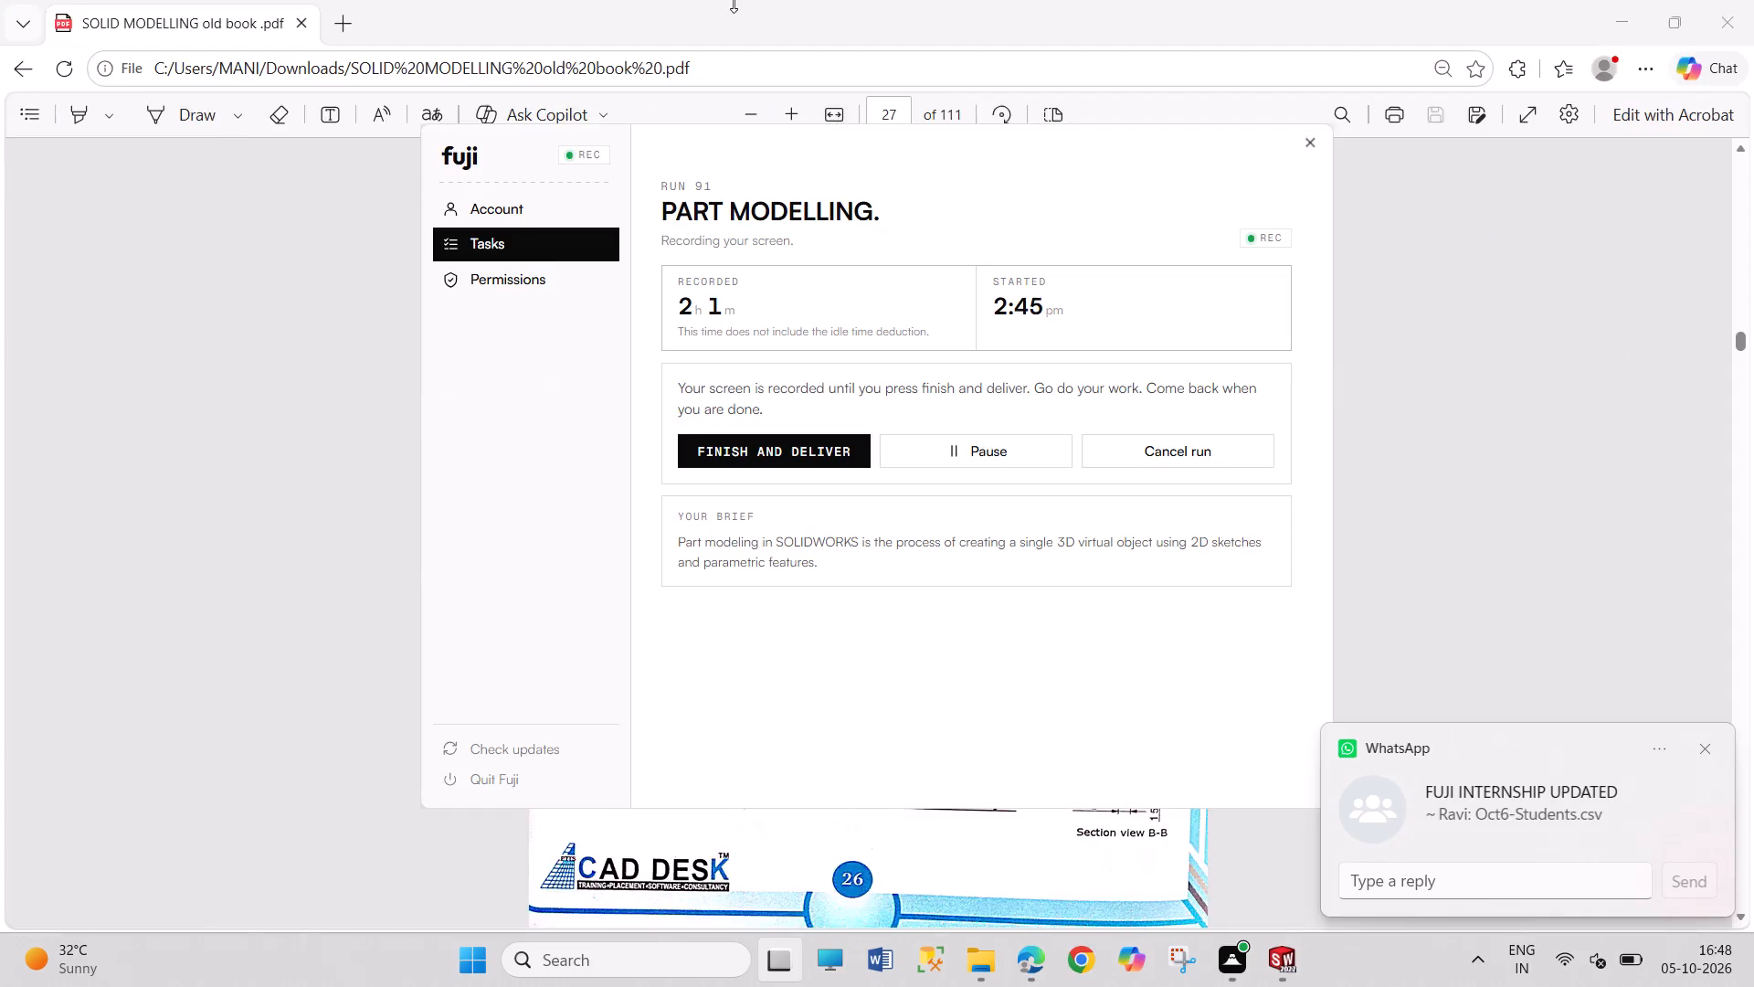
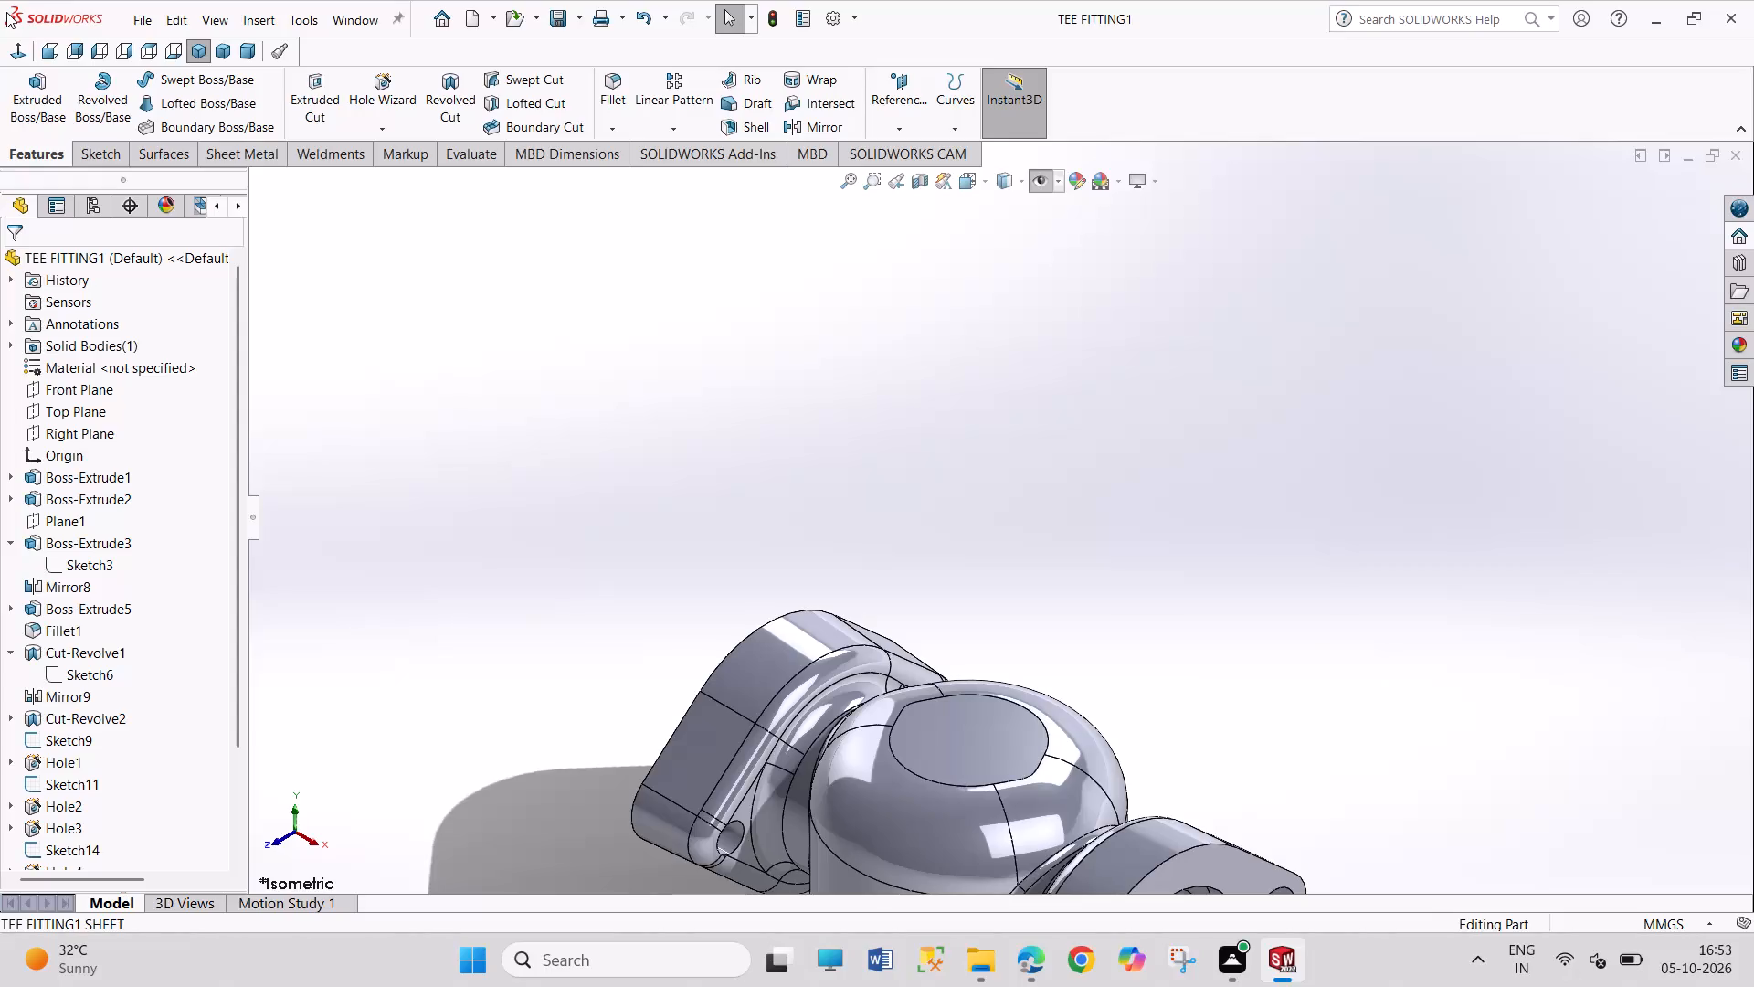
Save the TEE FITTING1 part model.
key("ctrl+s")
key("ctrl+s")
key("ctrl+s")
key("ctrl+s")
key("ctrl+s")
key("ctrl+s")
key("ctrl+s")
key("ctrl+s")
key("ctrl+s")
key("ctrl+s")
key("ctrl+s")
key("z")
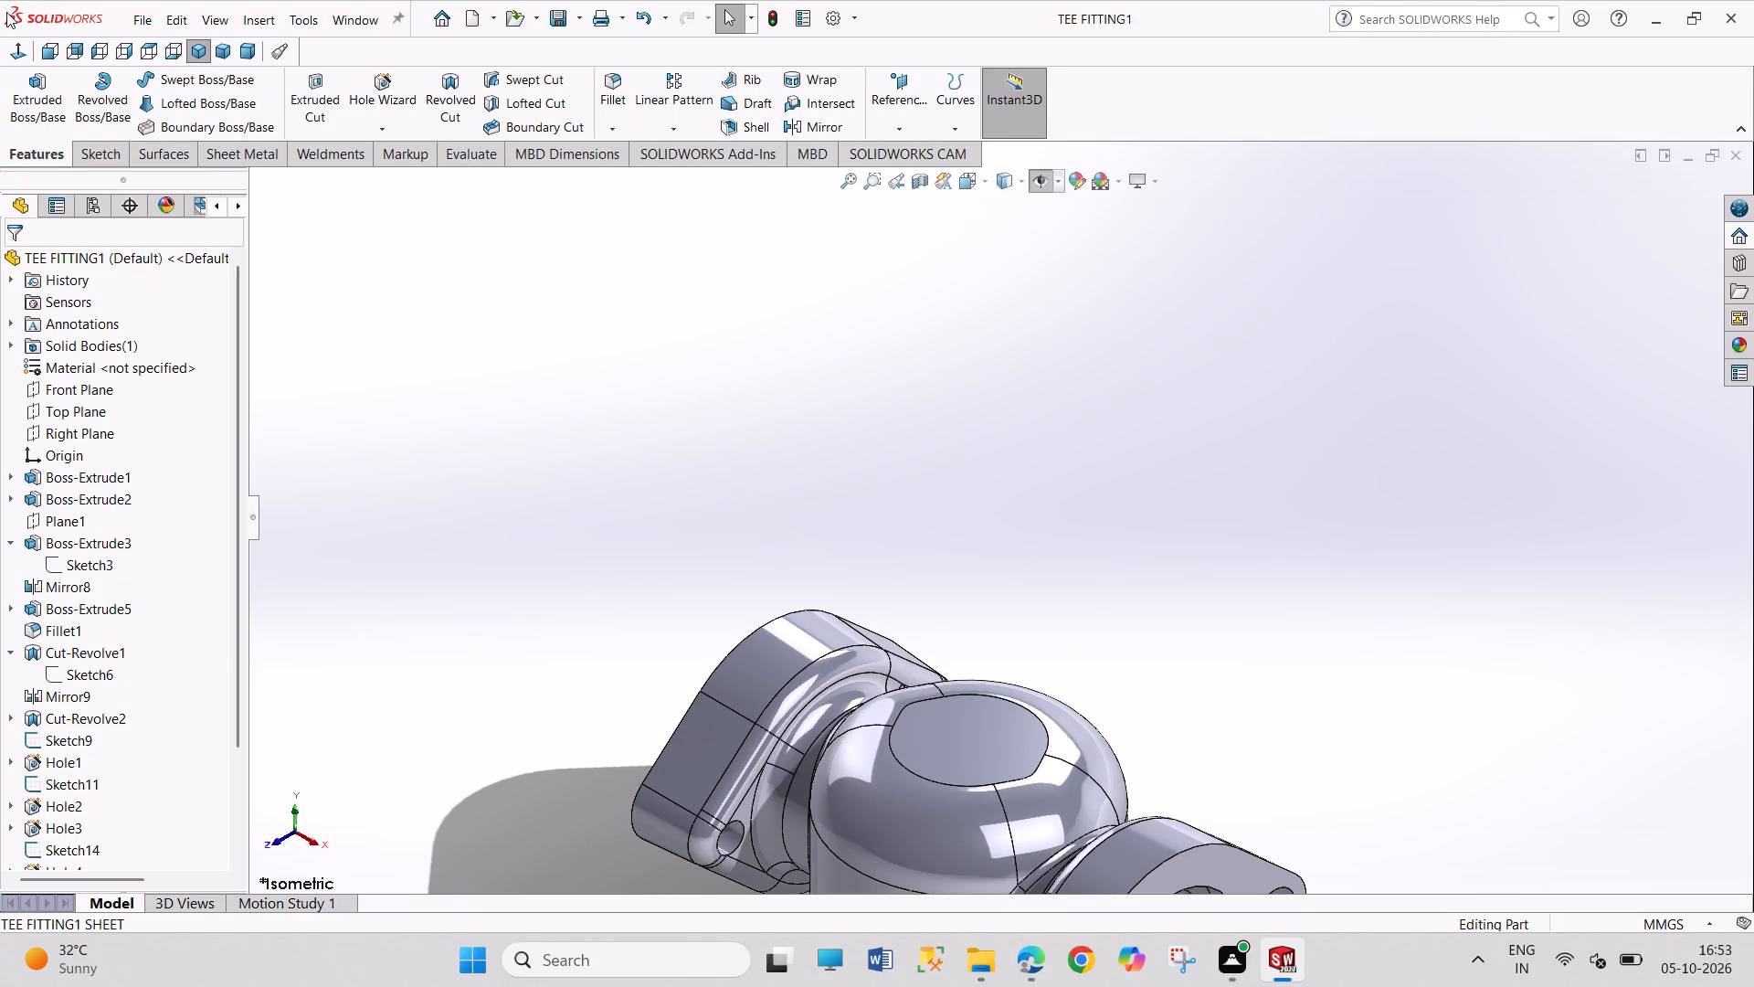
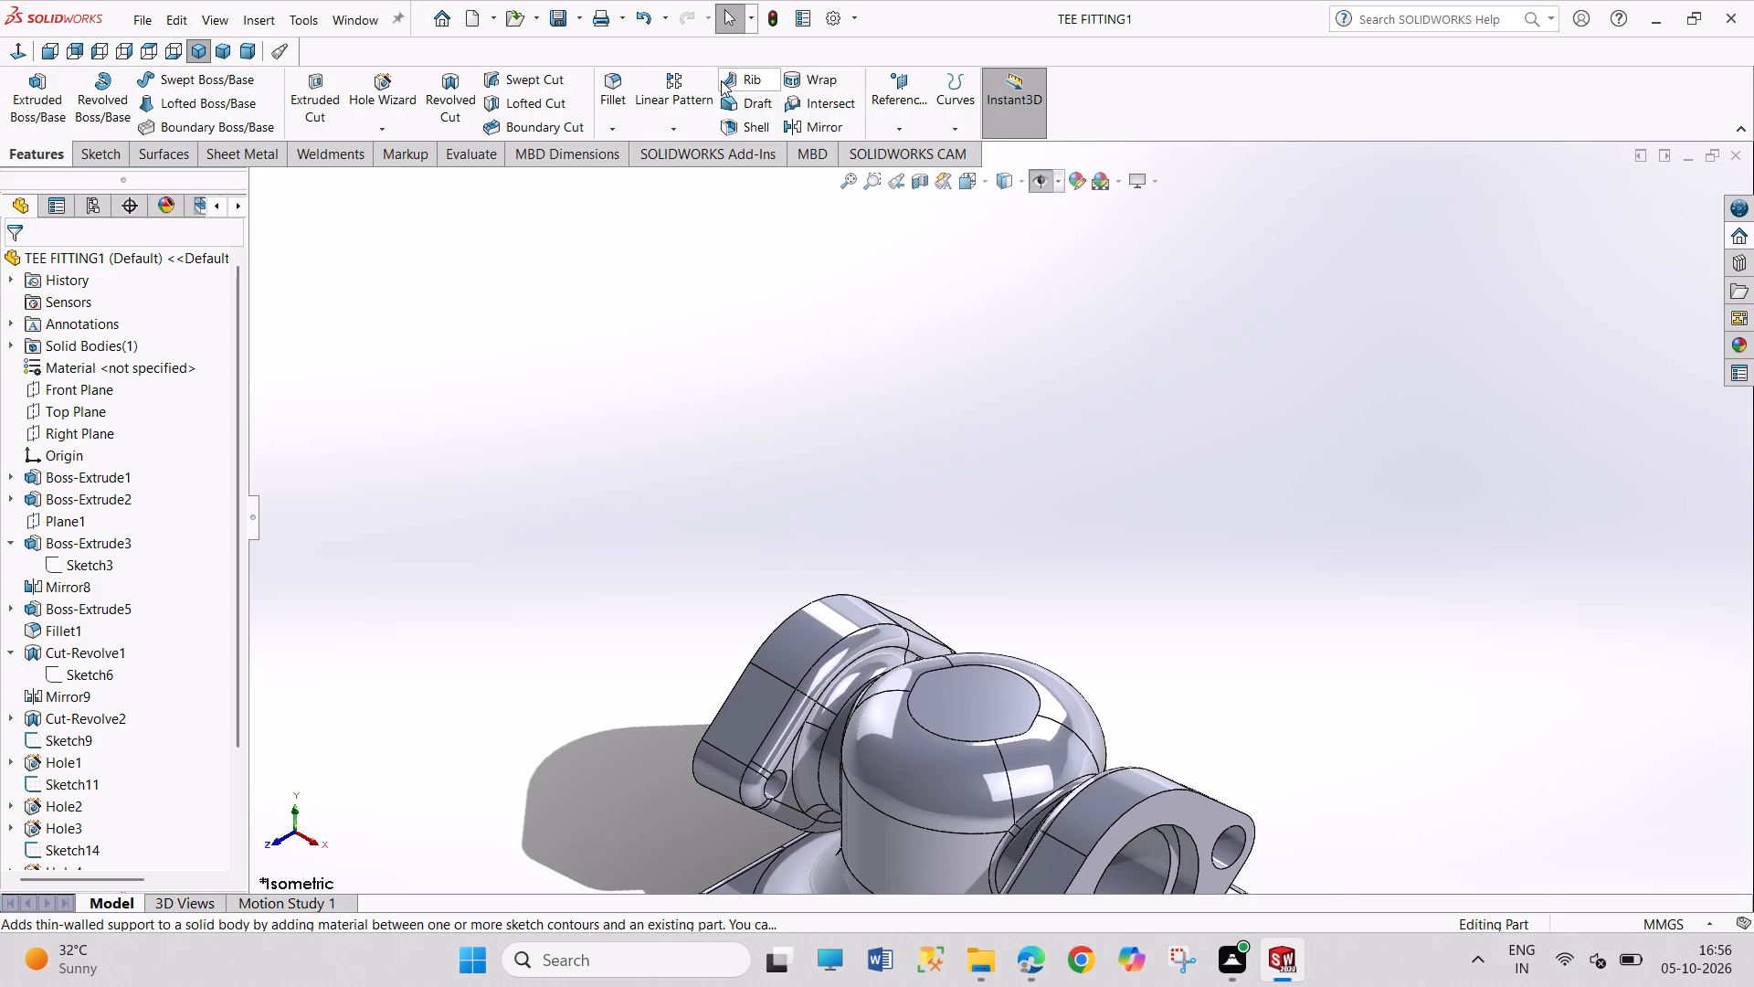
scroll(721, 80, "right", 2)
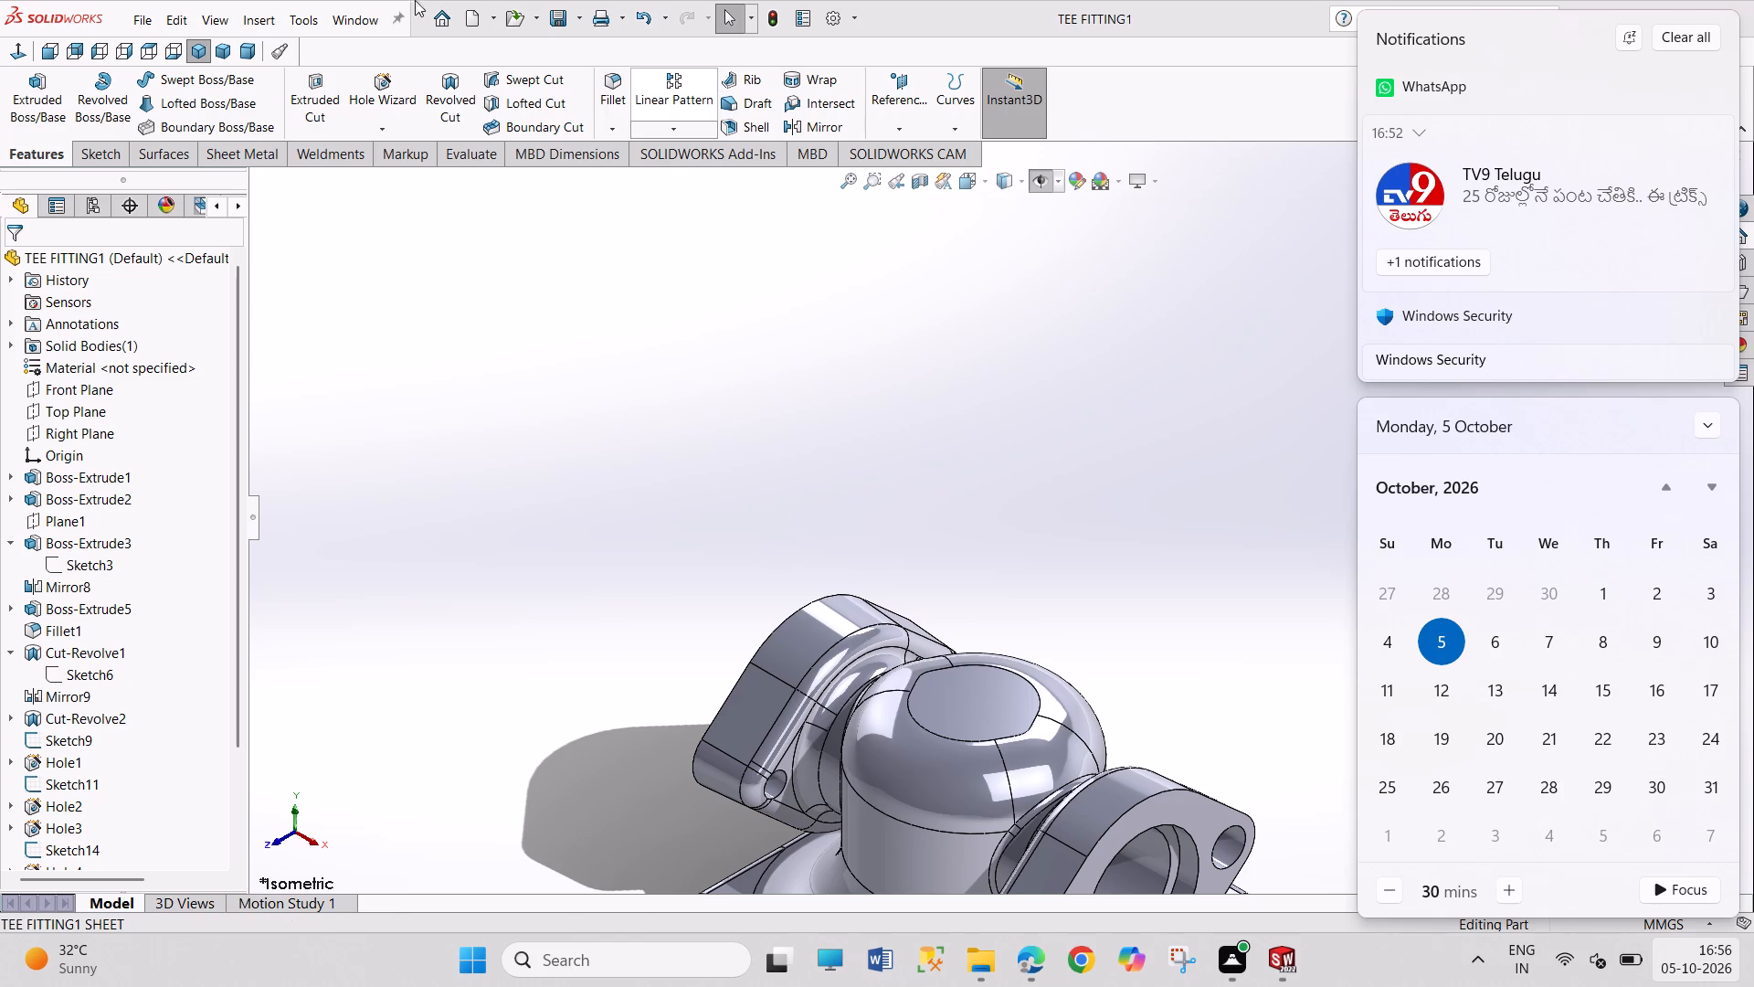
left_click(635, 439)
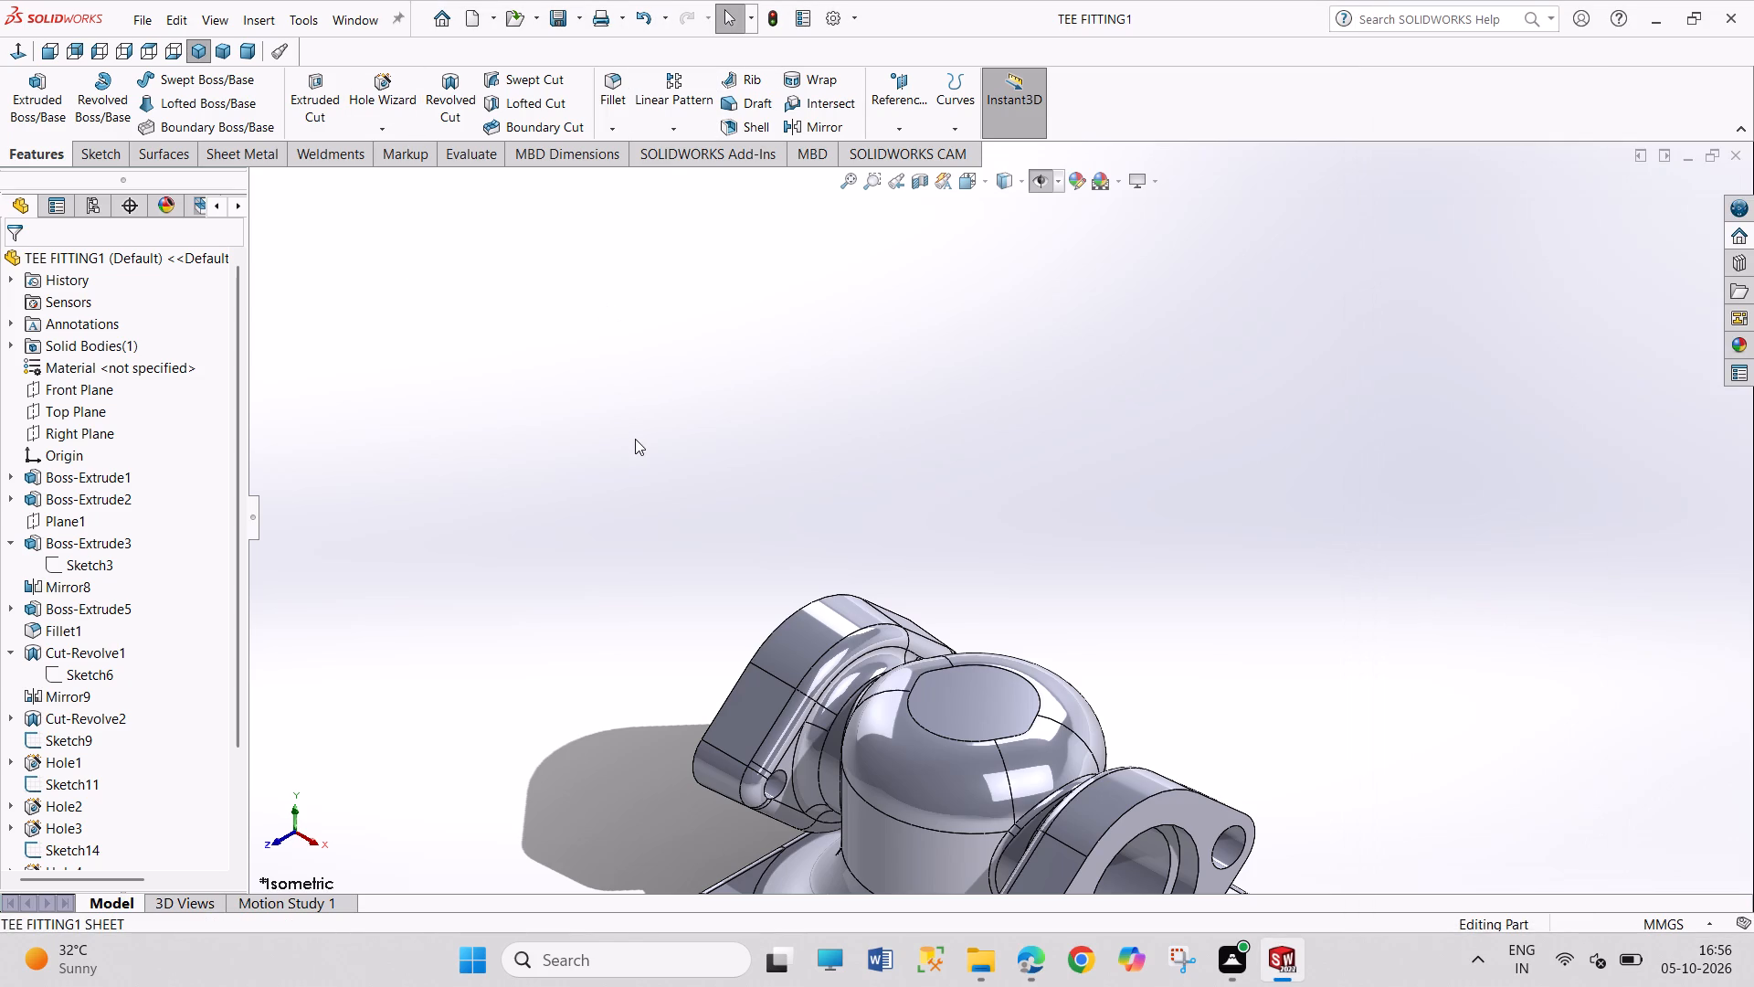
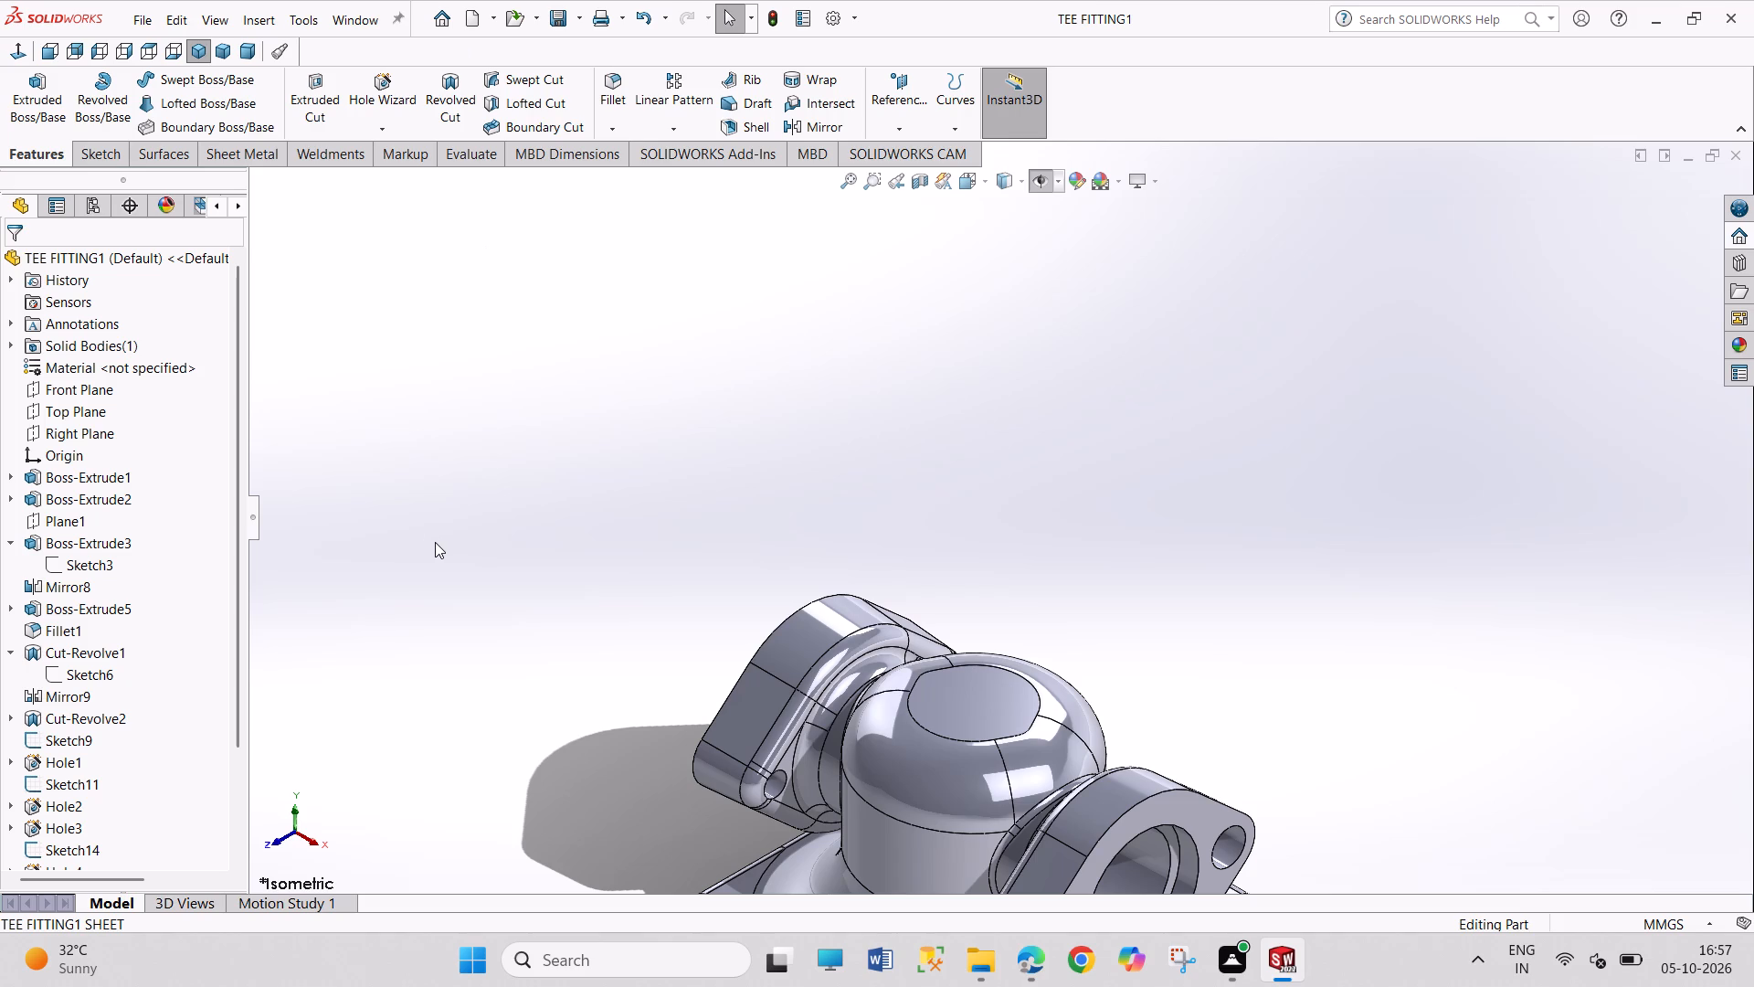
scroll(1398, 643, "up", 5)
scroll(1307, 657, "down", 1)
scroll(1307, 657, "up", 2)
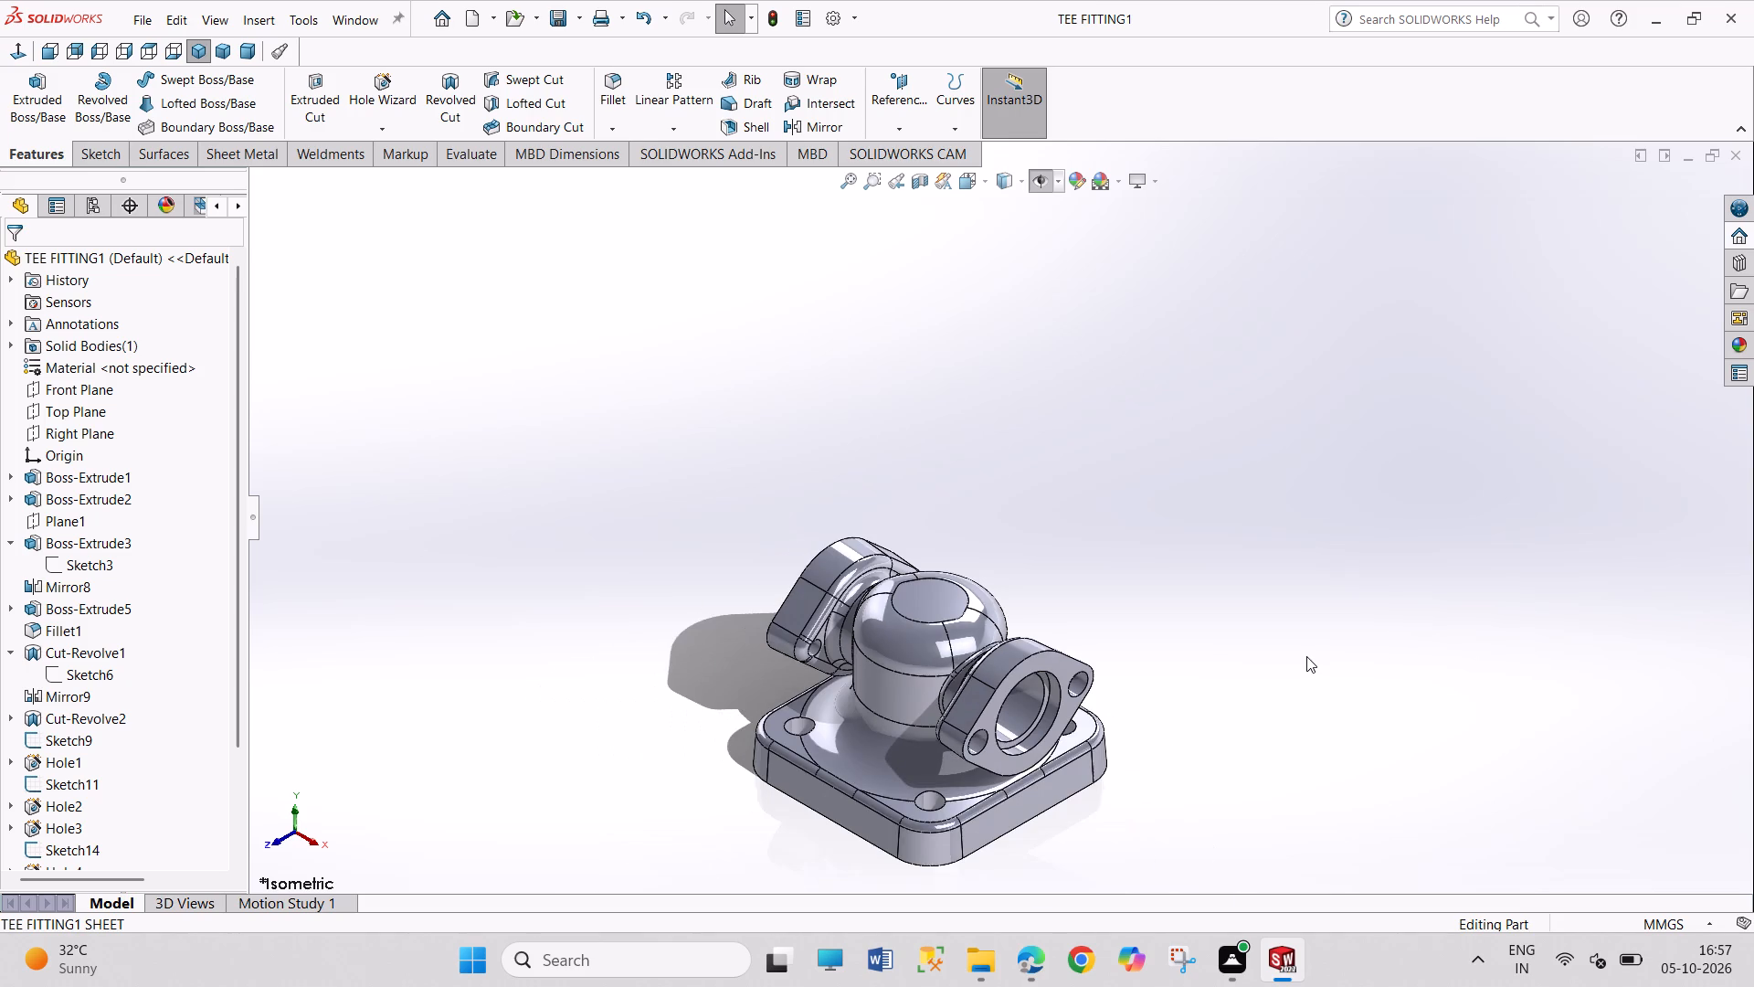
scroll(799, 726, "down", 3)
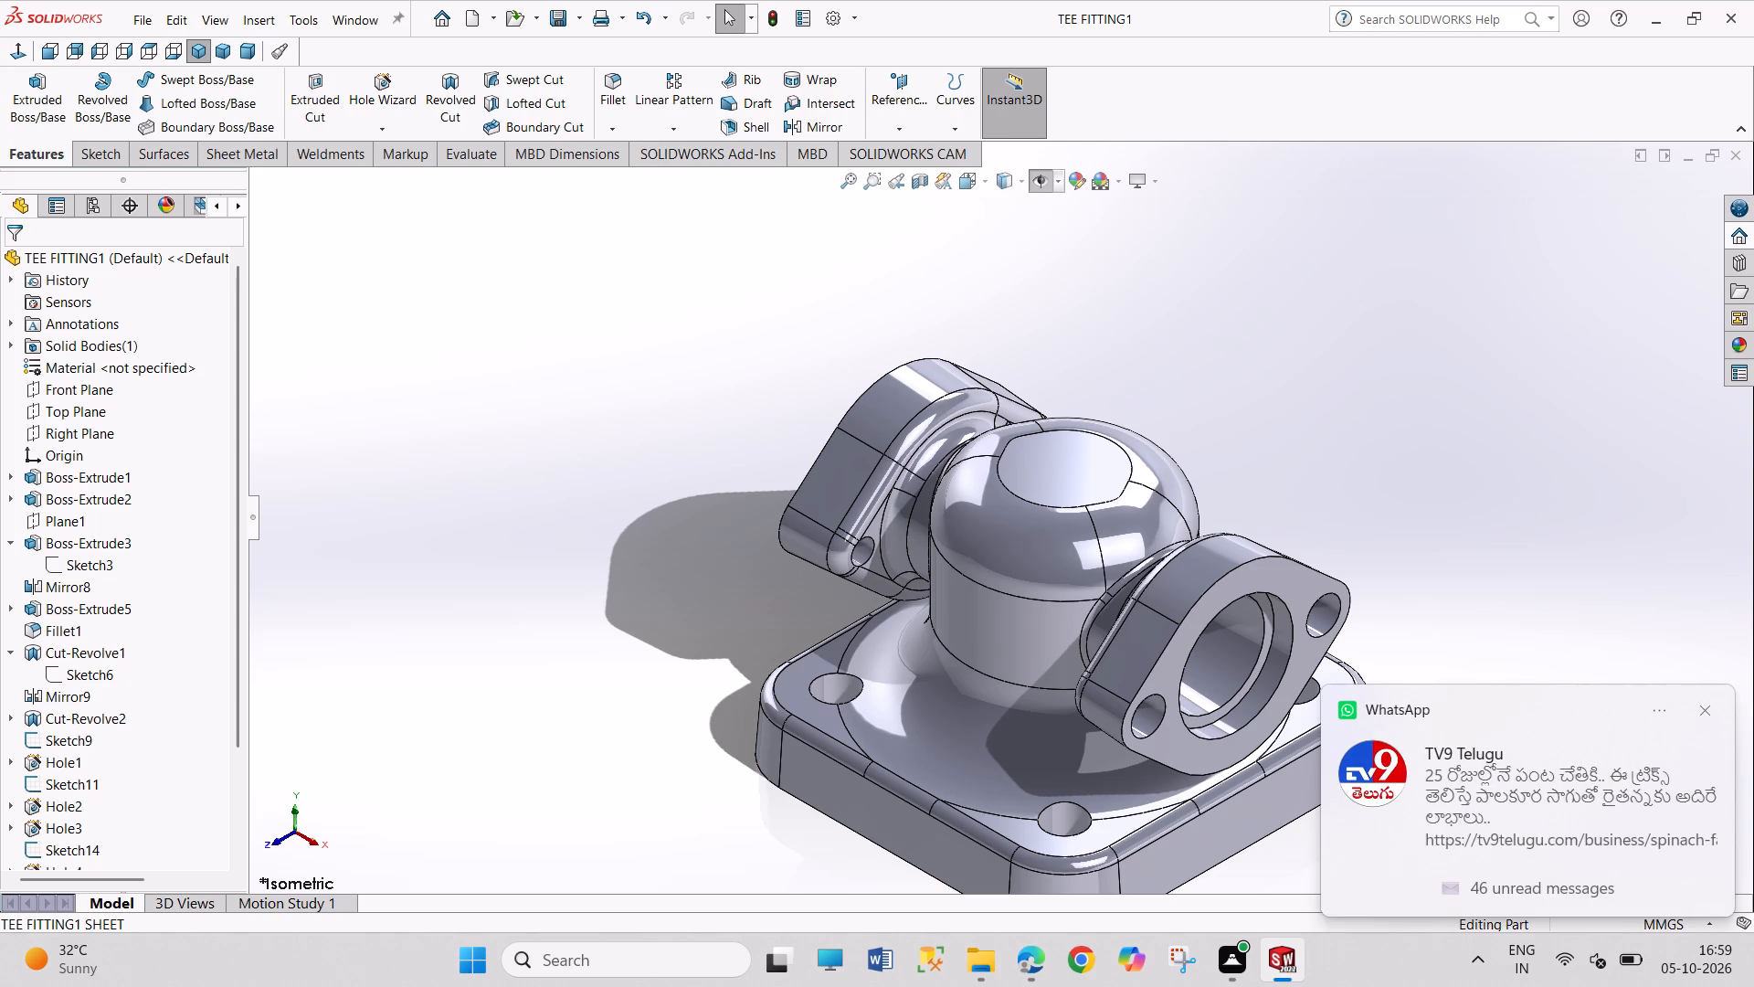
Dismiss the WhatsApp notification covering the corner of the model view.
left_click(1704, 706)
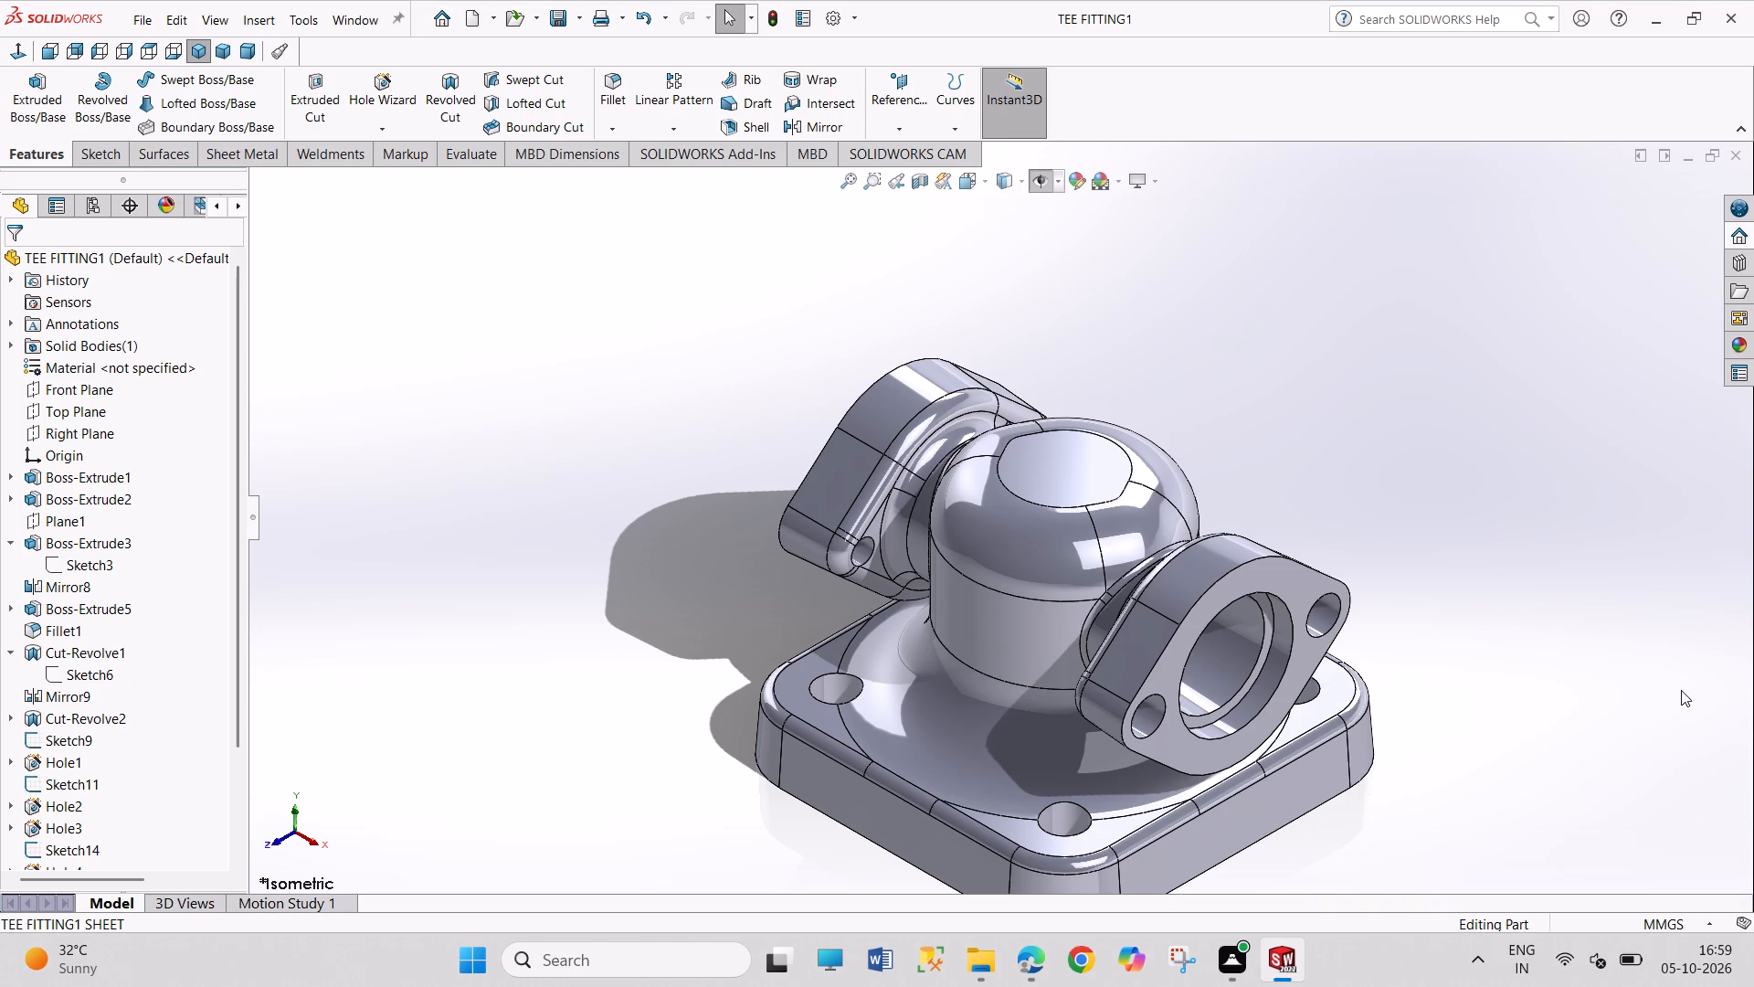